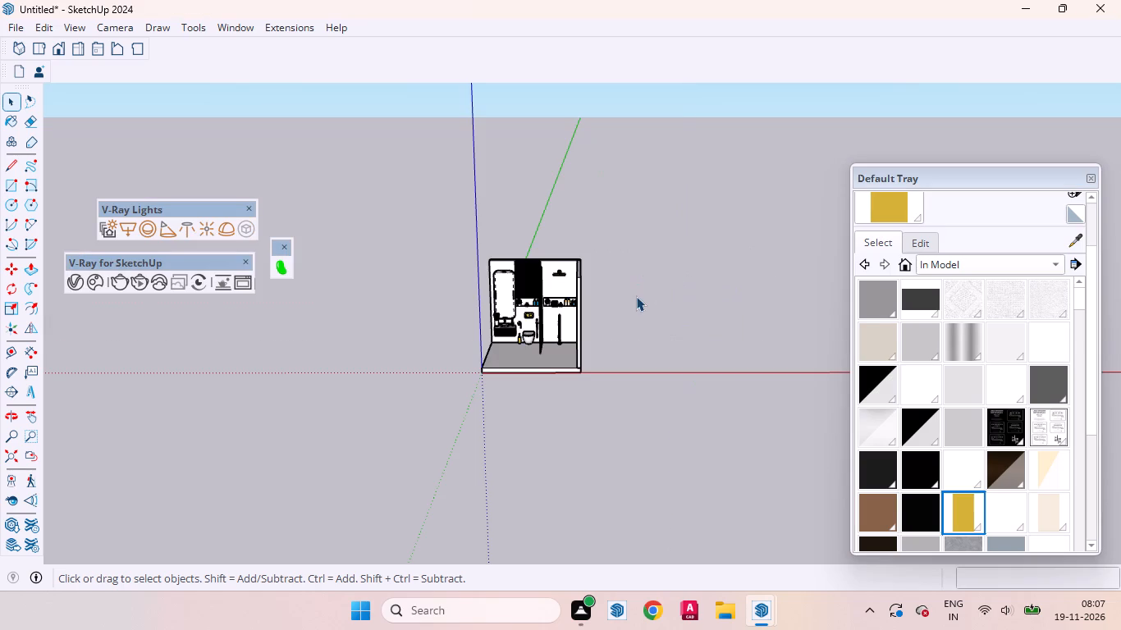
Examine the bathroom from the front and from above to check its fittings, walls and open side.
click(666, 324)
scroll(494, 328, up, 4)
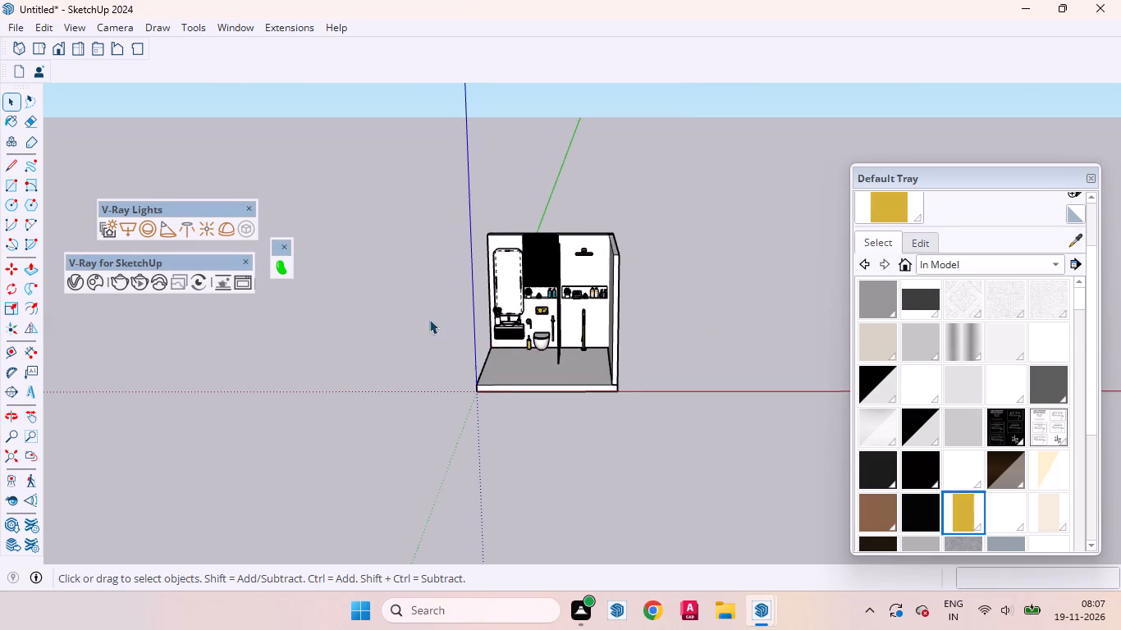
scroll(429, 319, up, 6)
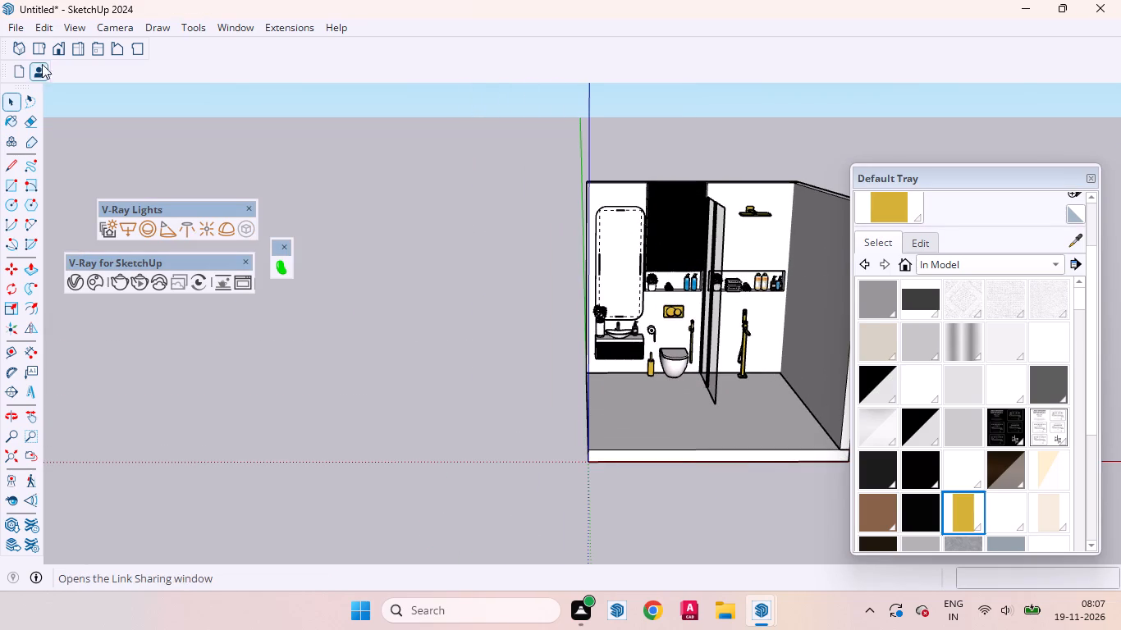
click(56, 53)
scroll(468, 293, up, 1)
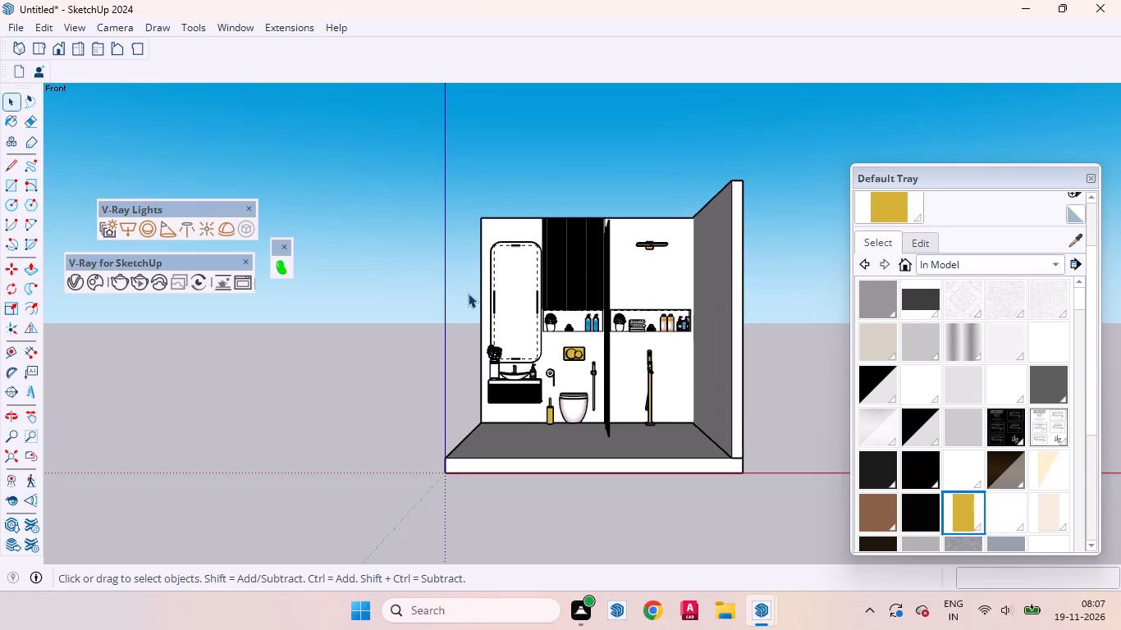
scroll(468, 293, up, 1)
scroll(589, 342, down, 2)
scroll(656, 367, up, 2)
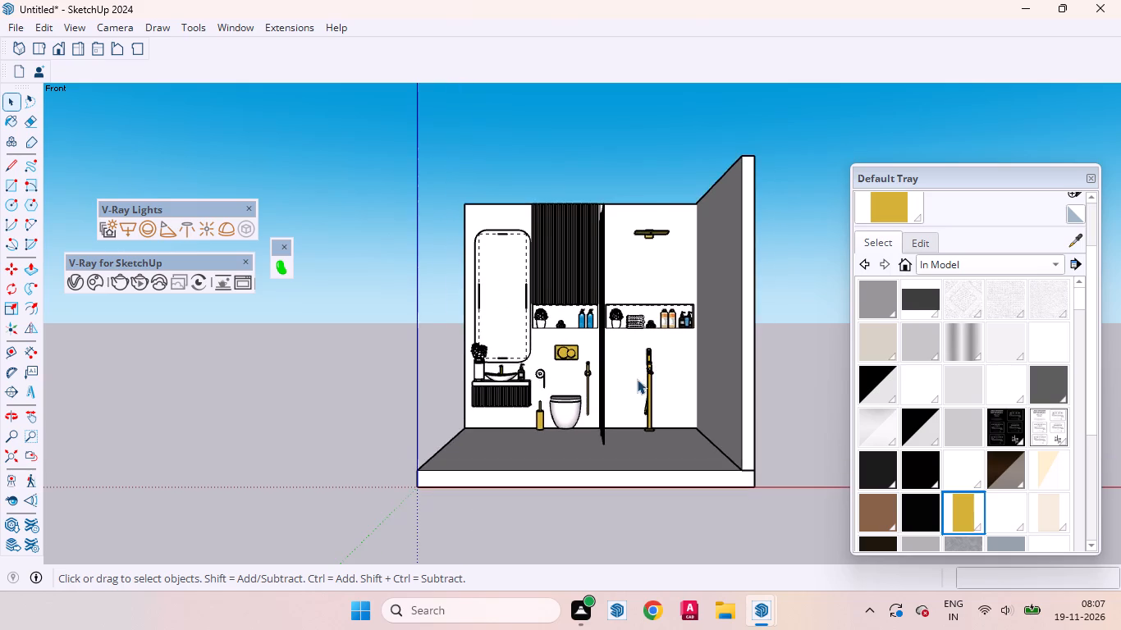
middle_drag(636, 381, 904, 495)
scroll(903, 495, up, 1)
scroll(764, 362, up, 4)
click(764, 353)
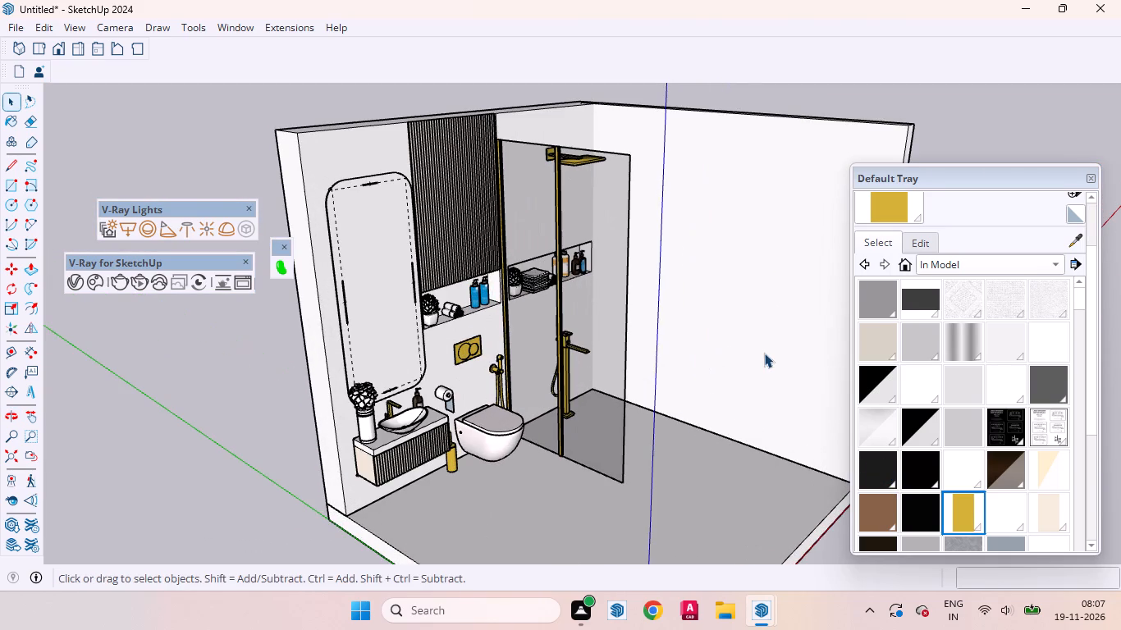
scroll(619, 363, down, 8)
scroll(615, 257, up, 7)
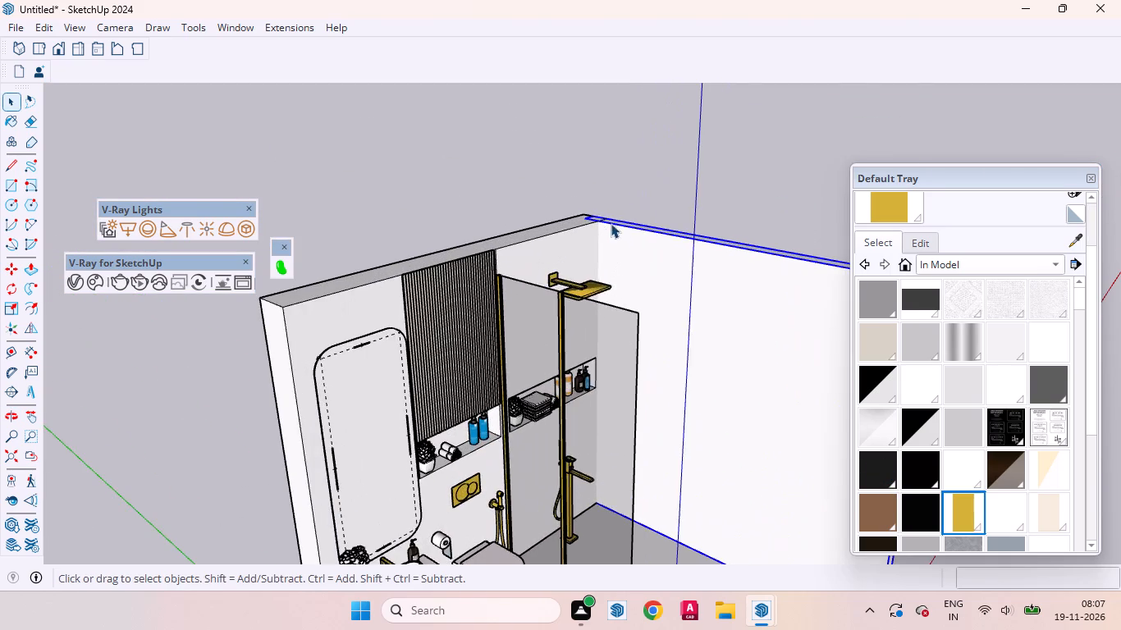
middle_drag(611, 225, 614, 326)
scroll(630, 244, down, 10)
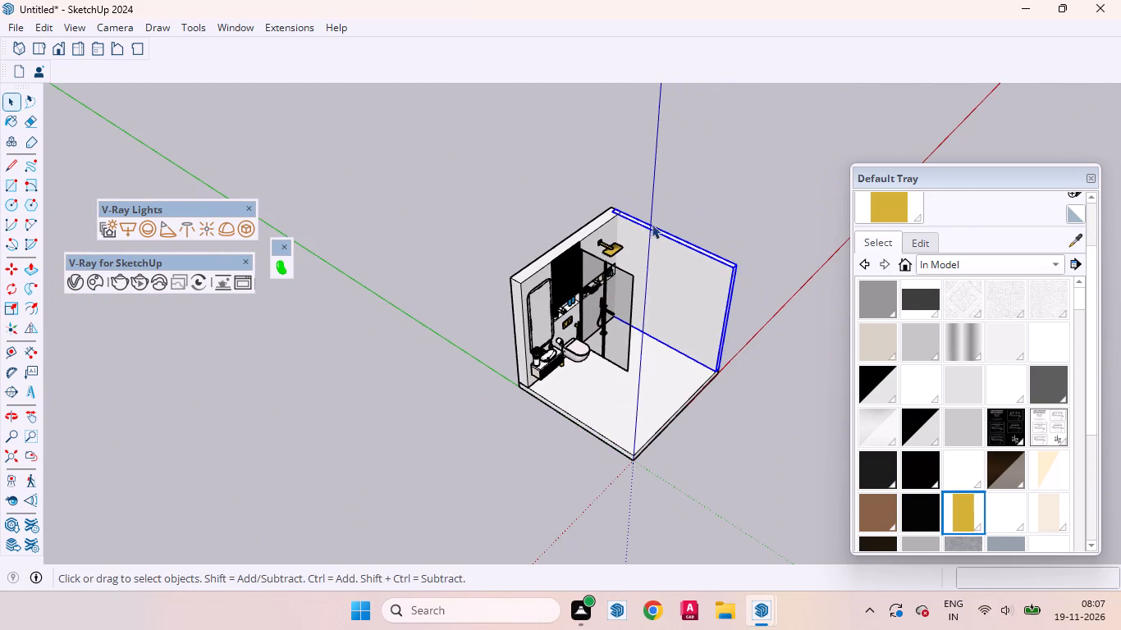
click(714, 205)
Open the floor slab's group and extend its edge face on the open vanity side outward by 4.5".
scroll(637, 390, up, 13)
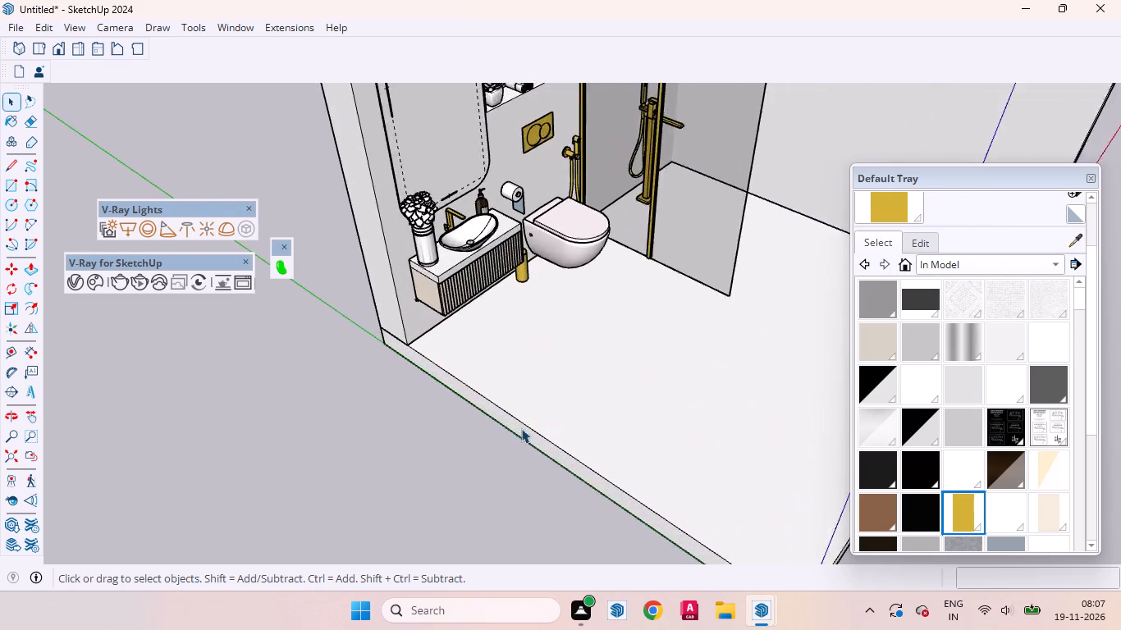
scroll(521, 428, up, 2)
click(519, 432)
double_click(519, 432)
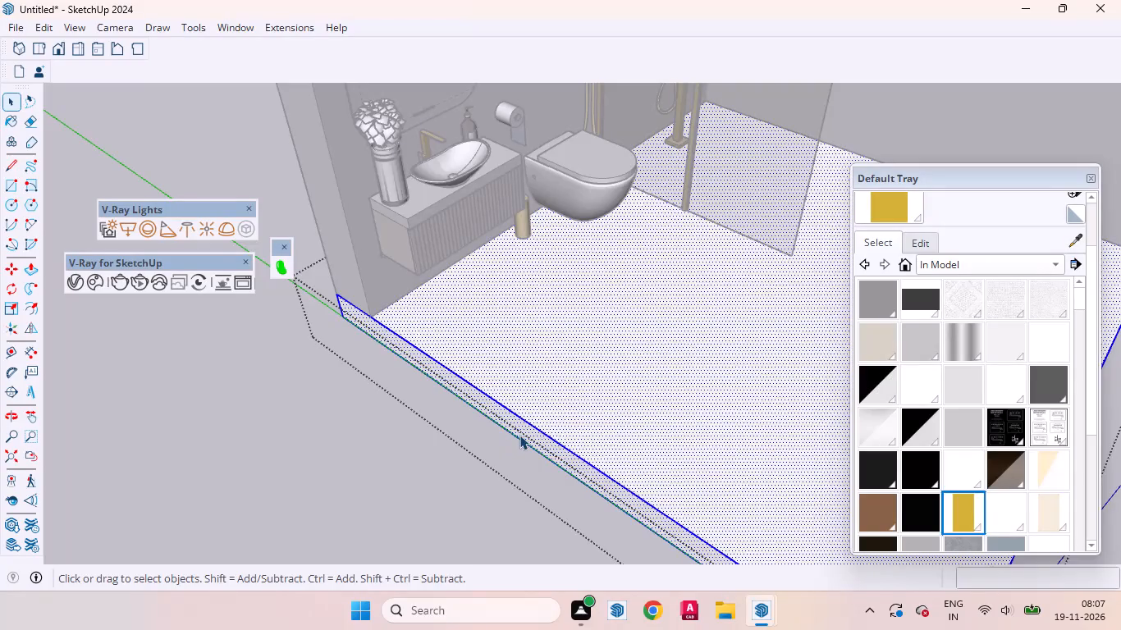
click(519, 435)
scroll(386, 395, down, 3)
scroll(364, 321, down, 7)
scroll(471, 445, up, 6)
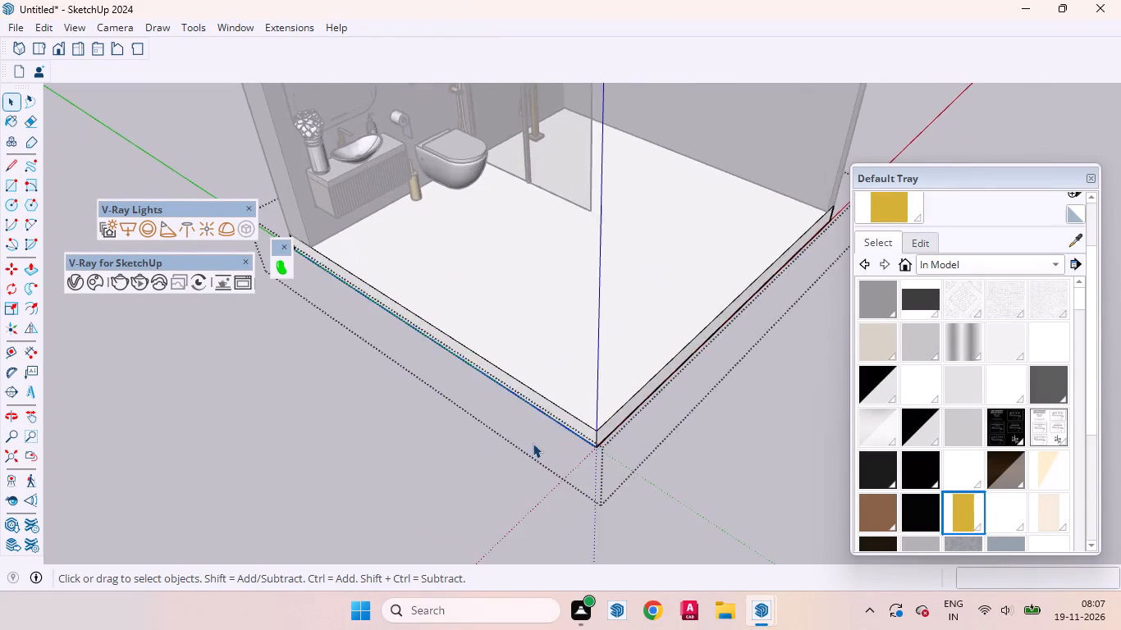
scroll(533, 443, up, 4)
click(572, 416)
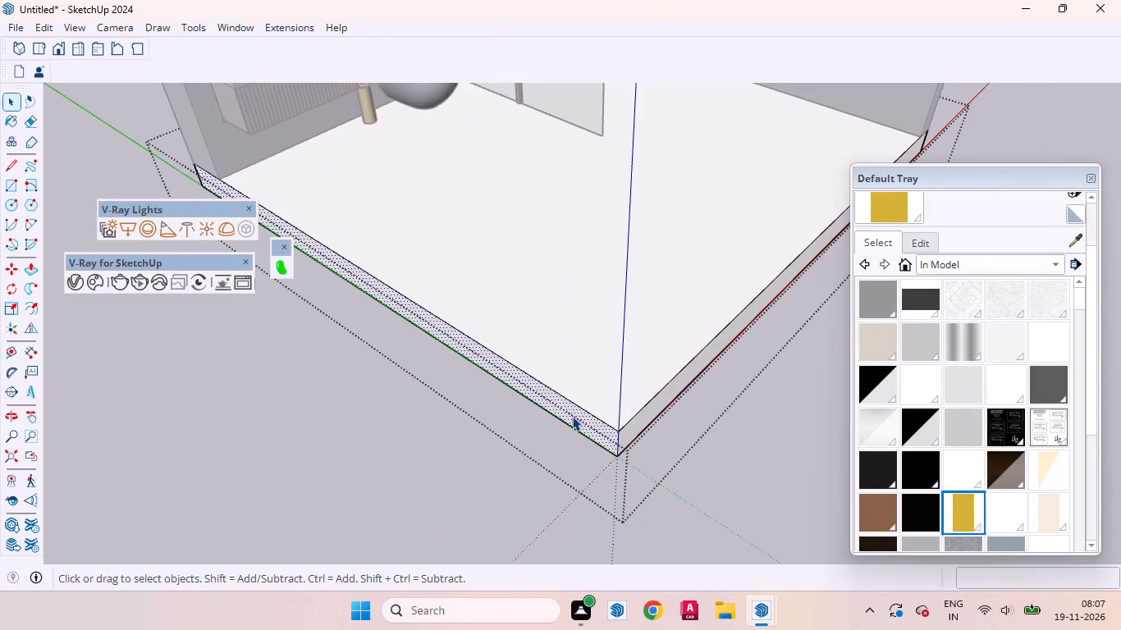
key(p)
click(572, 416)
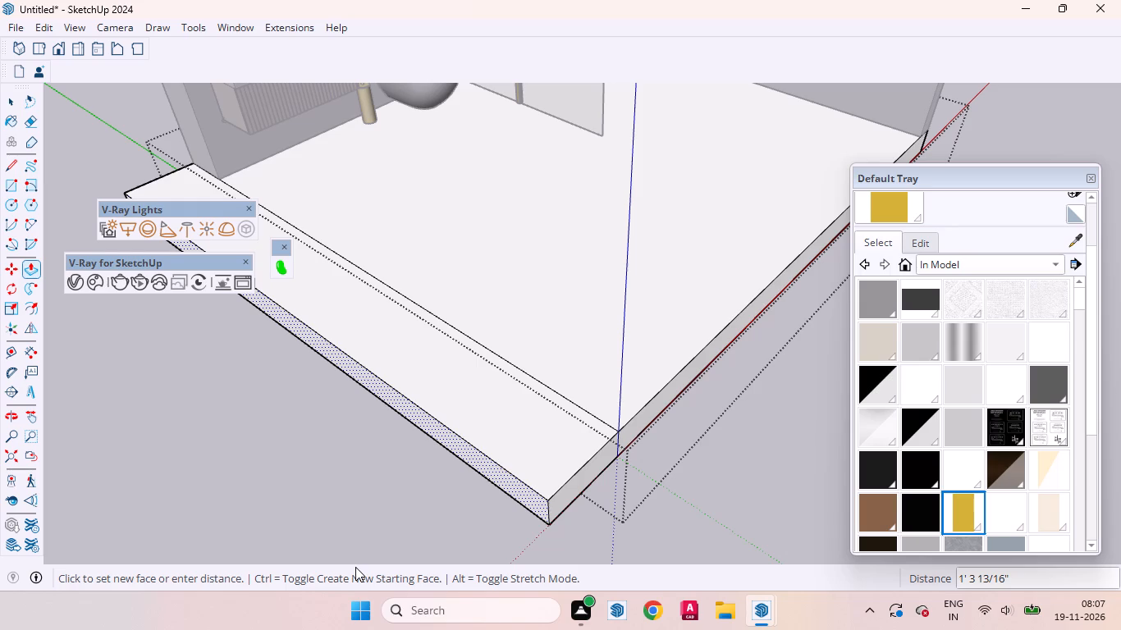
text(4.5)
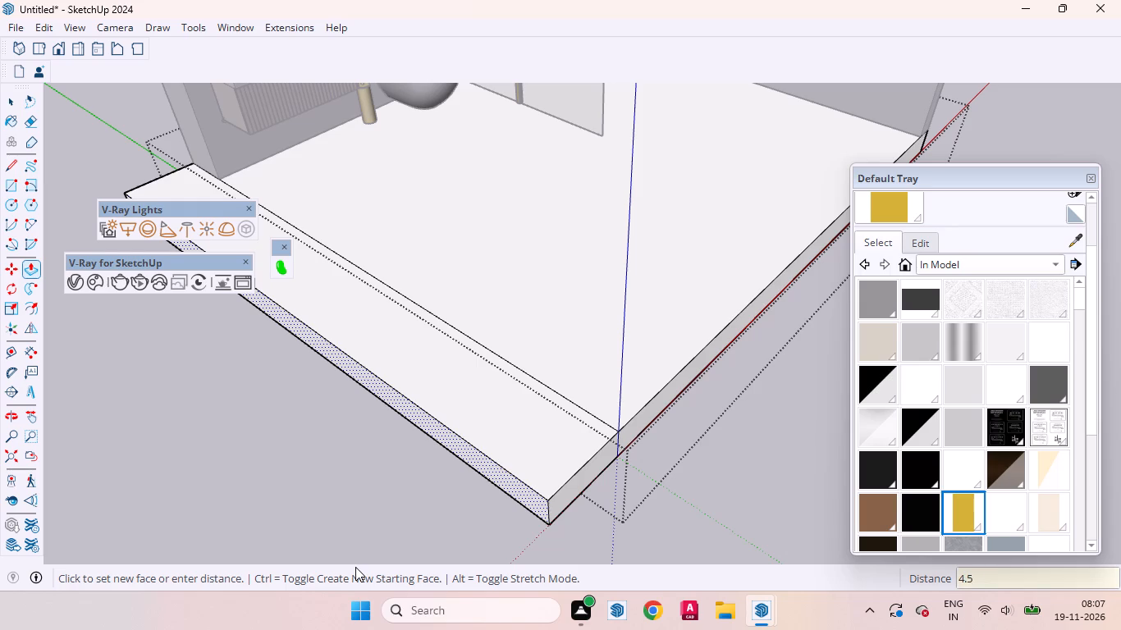
key(Return)
key(space)
scroll(506, 476, down, 12)
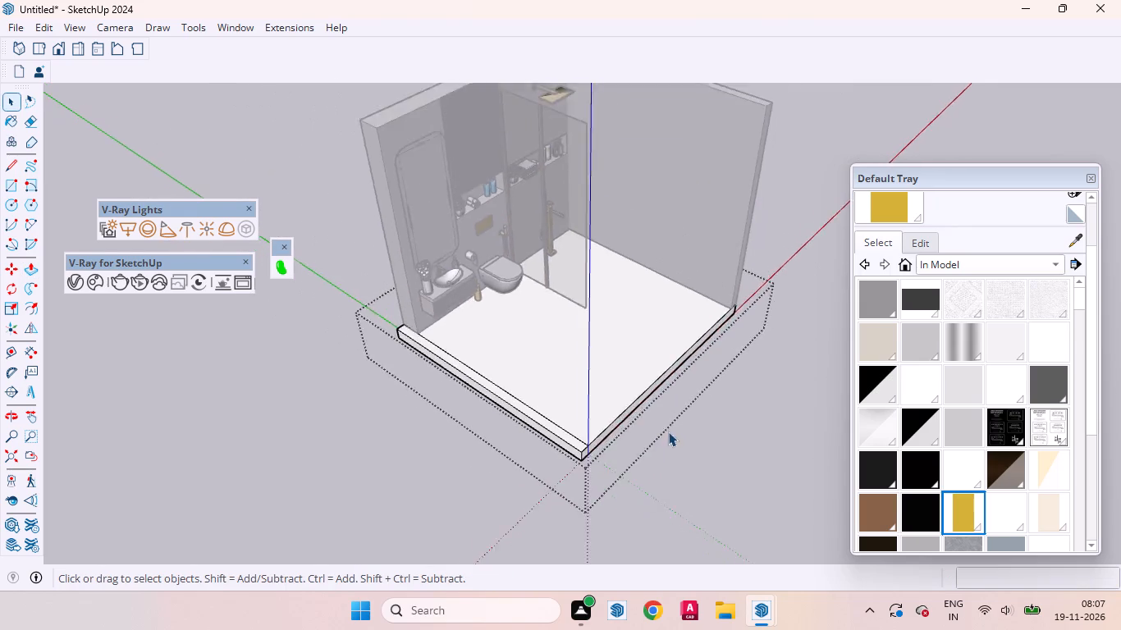
scroll(668, 431, down, 4)
right_click(342, 456)
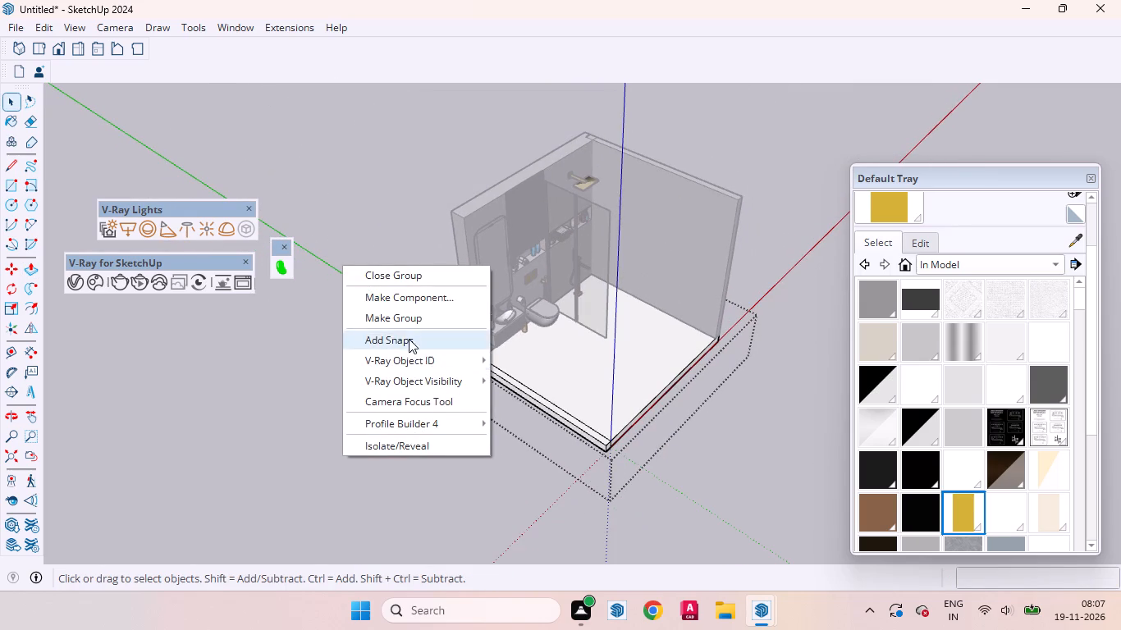
click(257, 470)
Make a new group and draw a 4 1/2" by 10' rectangle on the floor slab's extended strip.
right_click(369, 438)
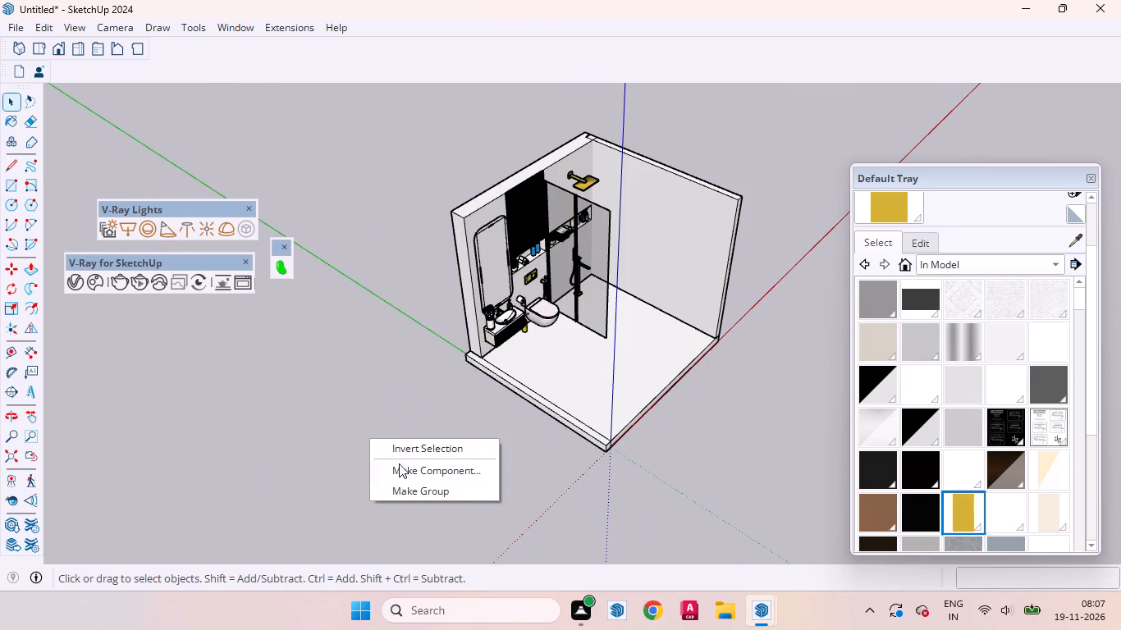
click(412, 491)
key(r)
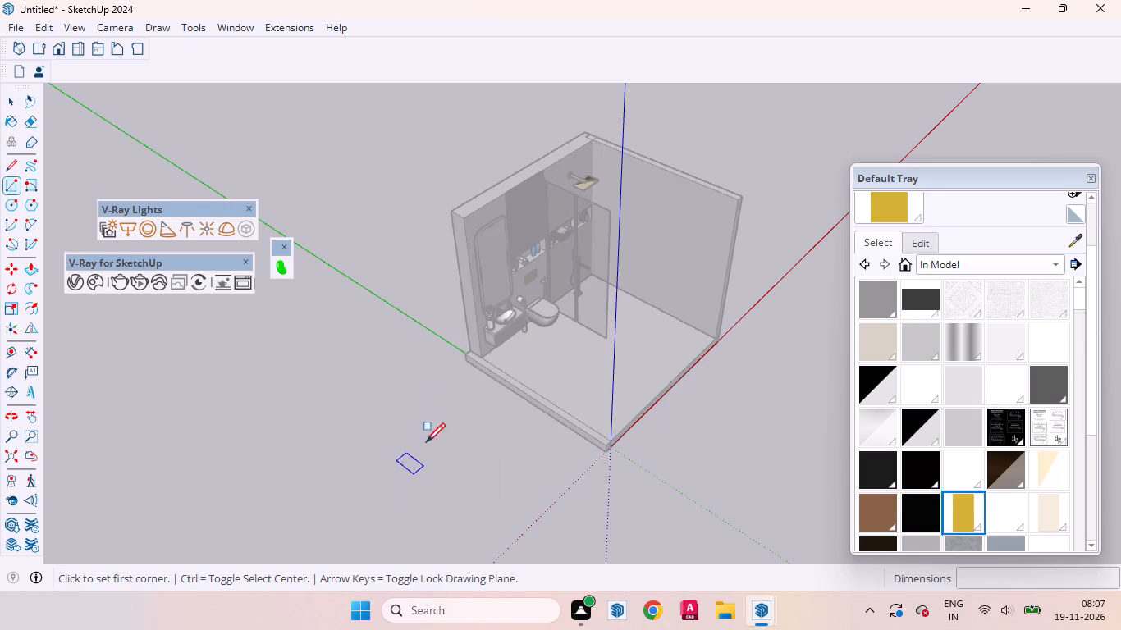
scroll(442, 391, up, 9)
click(483, 341)
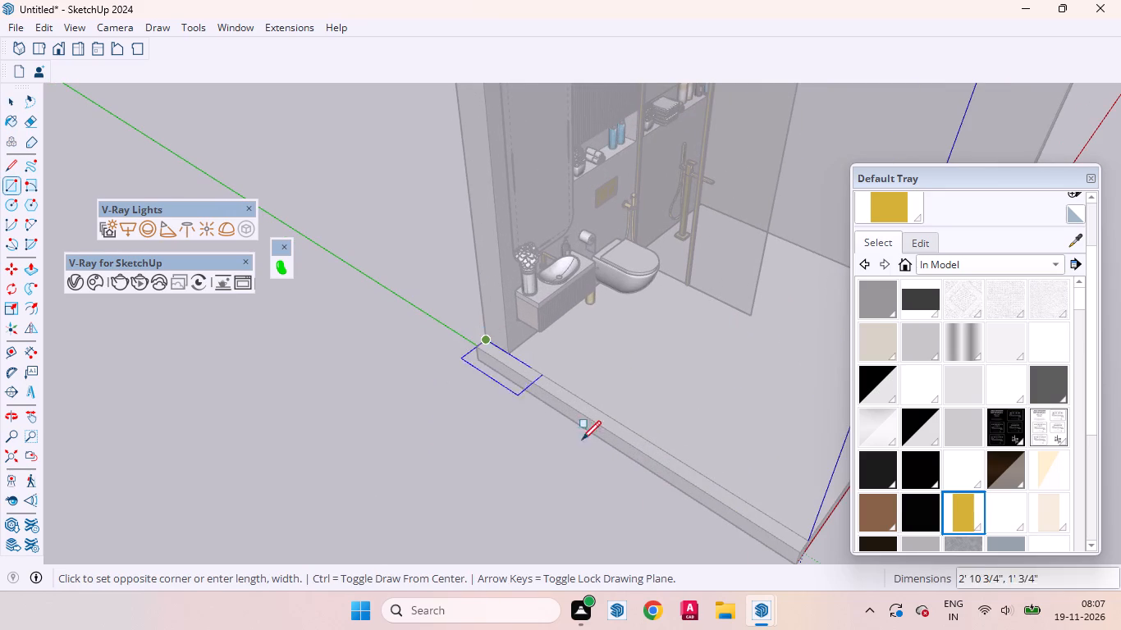
click(802, 552)
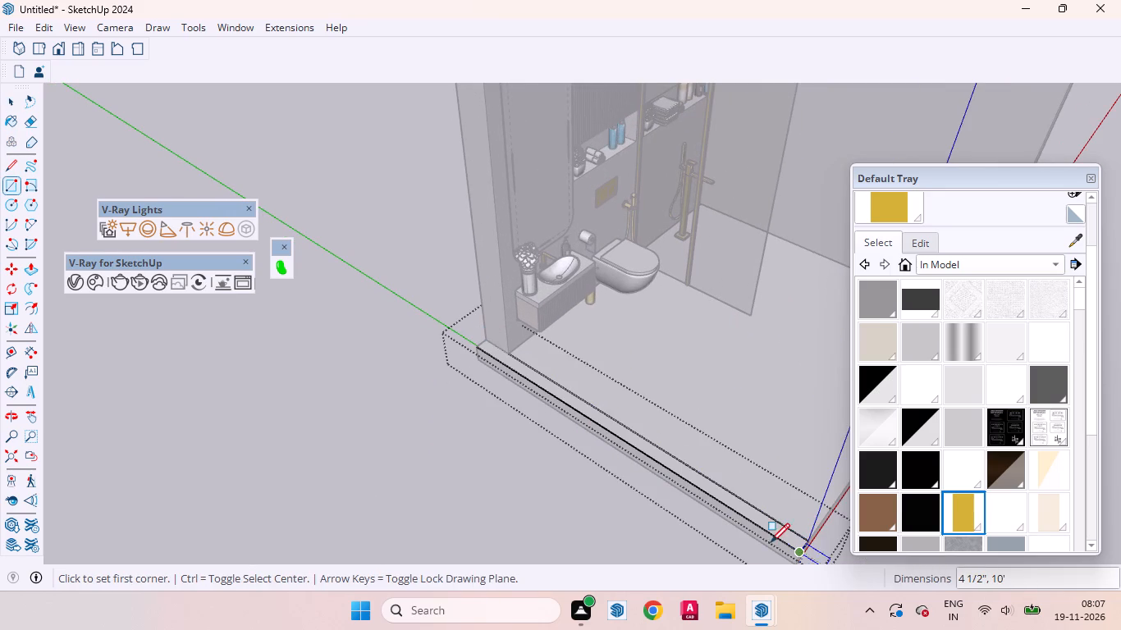
key(space)
Extrude the strip rectangle up to the height of the existing walls to form the vanity-side wall.
scroll(502, 317, up, 6)
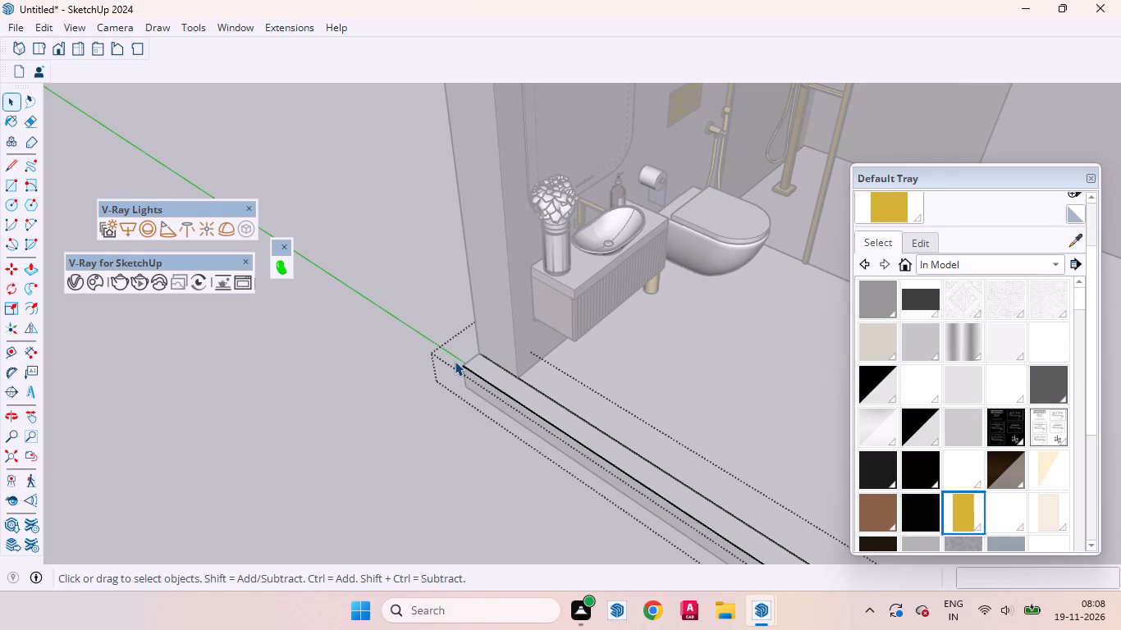
scroll(485, 357, up, 4)
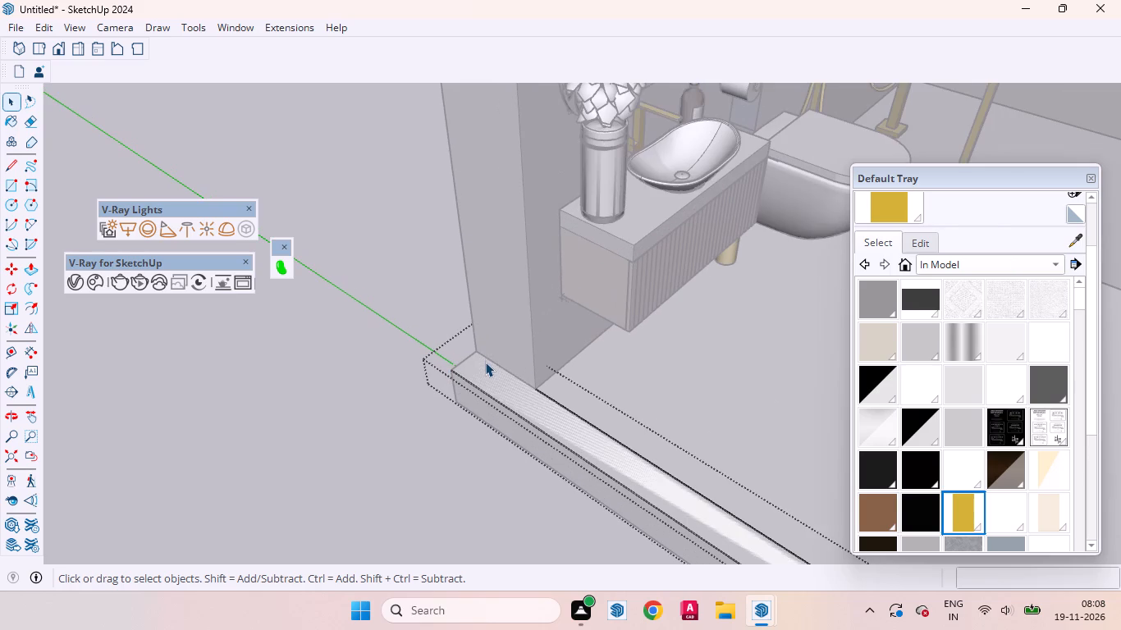
key(p)
click(497, 371)
scroll(502, 322, down, 2)
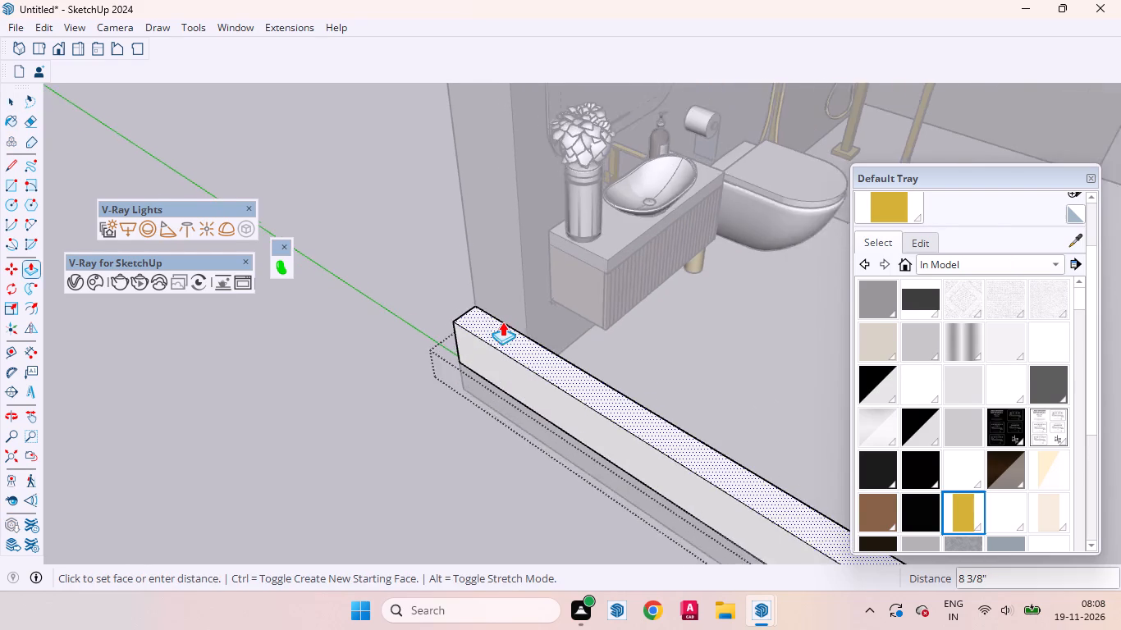
scroll(502, 322, down, 17)
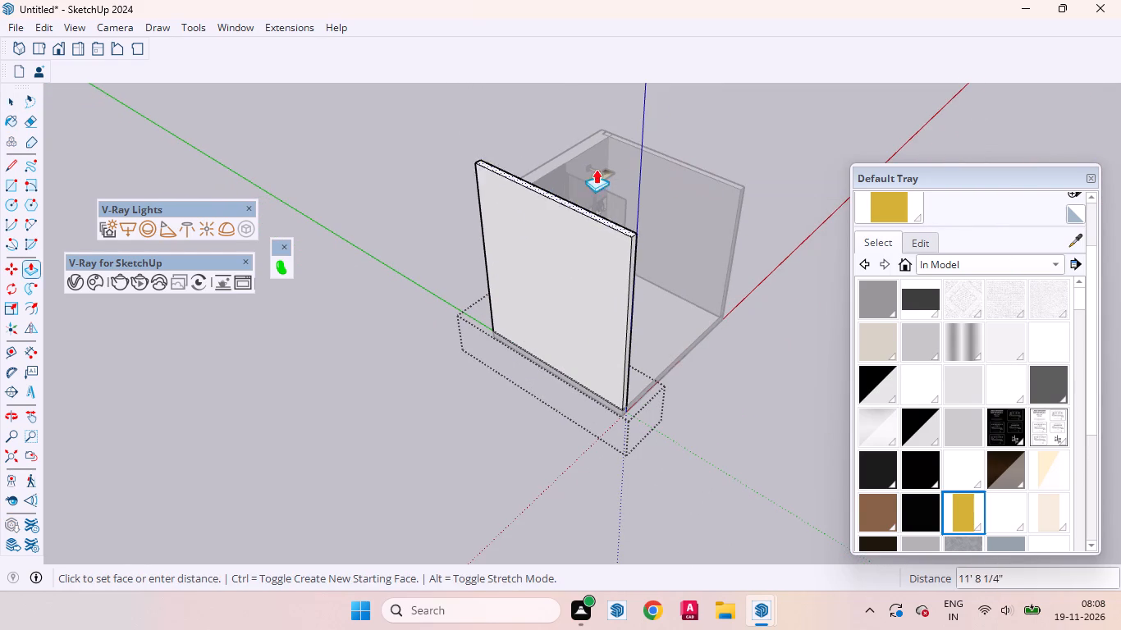
click(550, 169)
key(space)
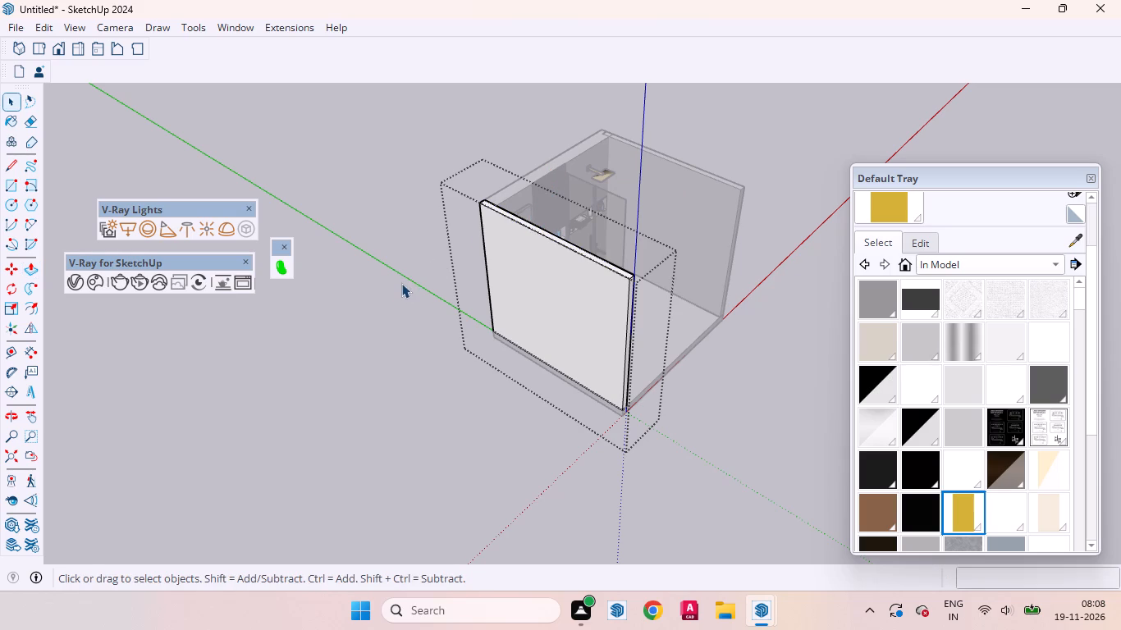
double_click(400, 287)
Place a guide line 2" in from the inner top edge of the fittings wall, towards the room.
middle_drag(650, 302, 355, 132)
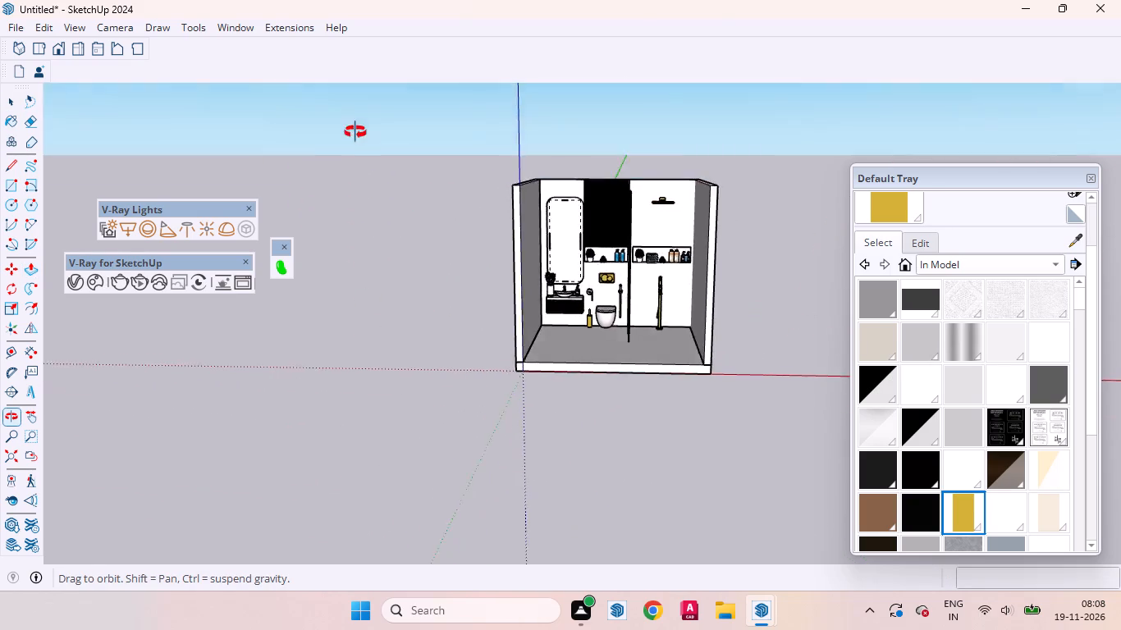
middle_drag(355, 132, 410, 419)
scroll(521, 196, up, 5)
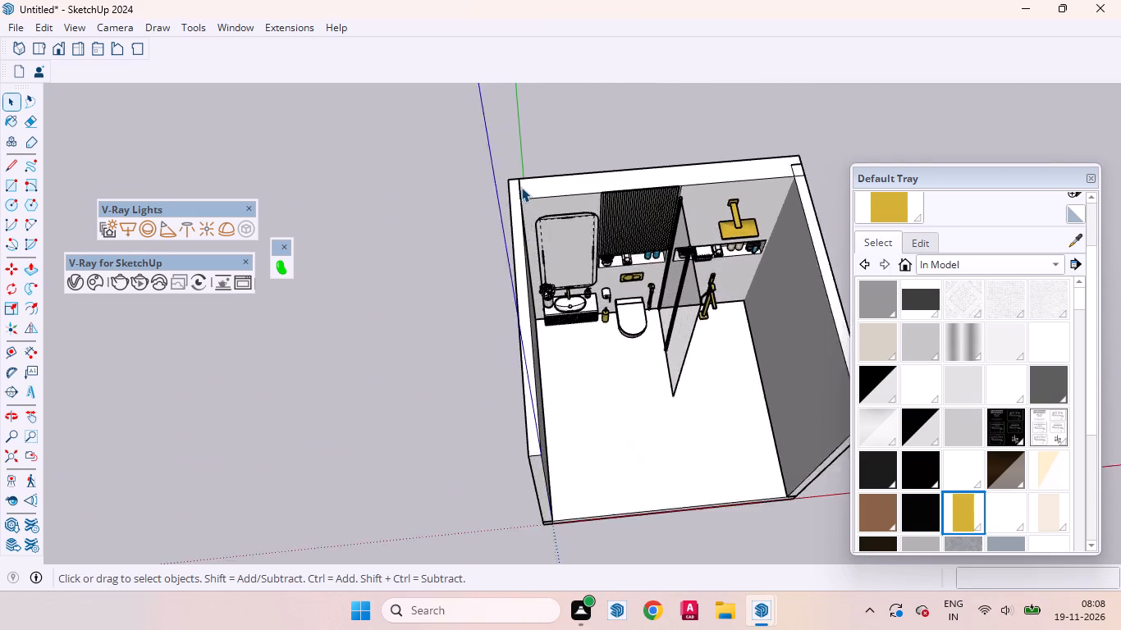
scroll(521, 187, up, 1)
middle_drag(522, 187, 762, 265)
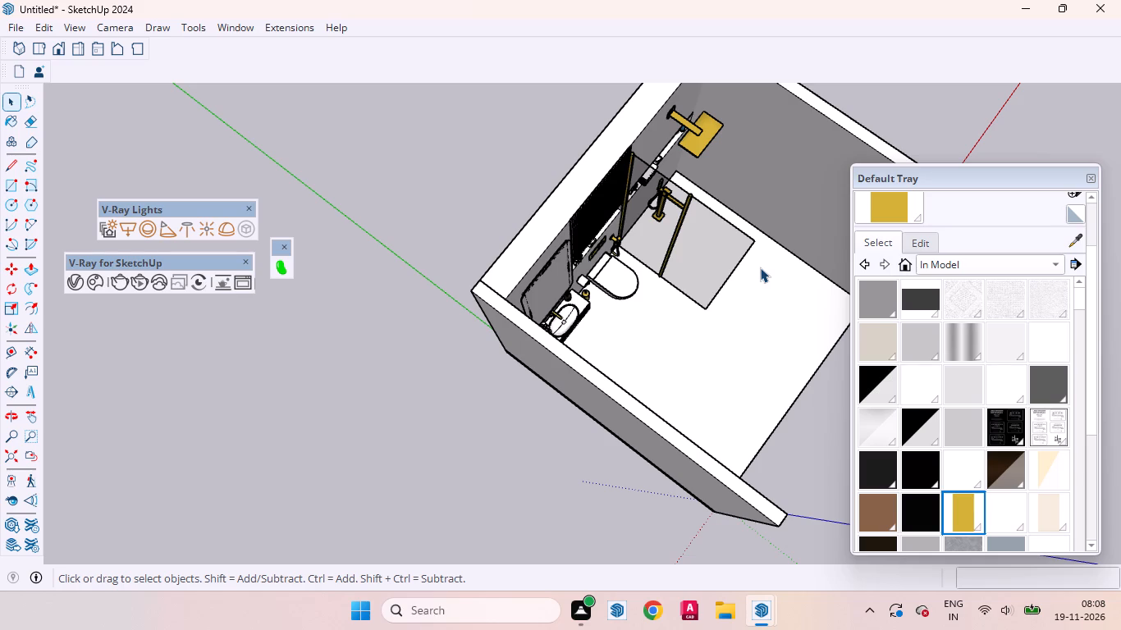
scroll(508, 175, up, 6)
scroll(474, 258, down, 6)
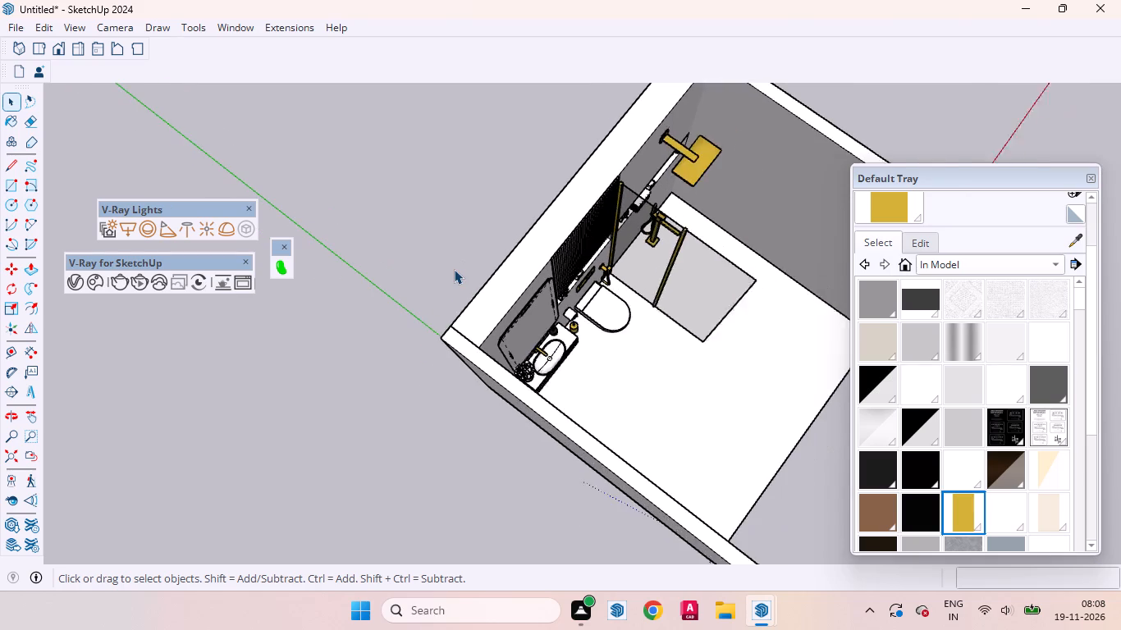
scroll(454, 269, down, 1)
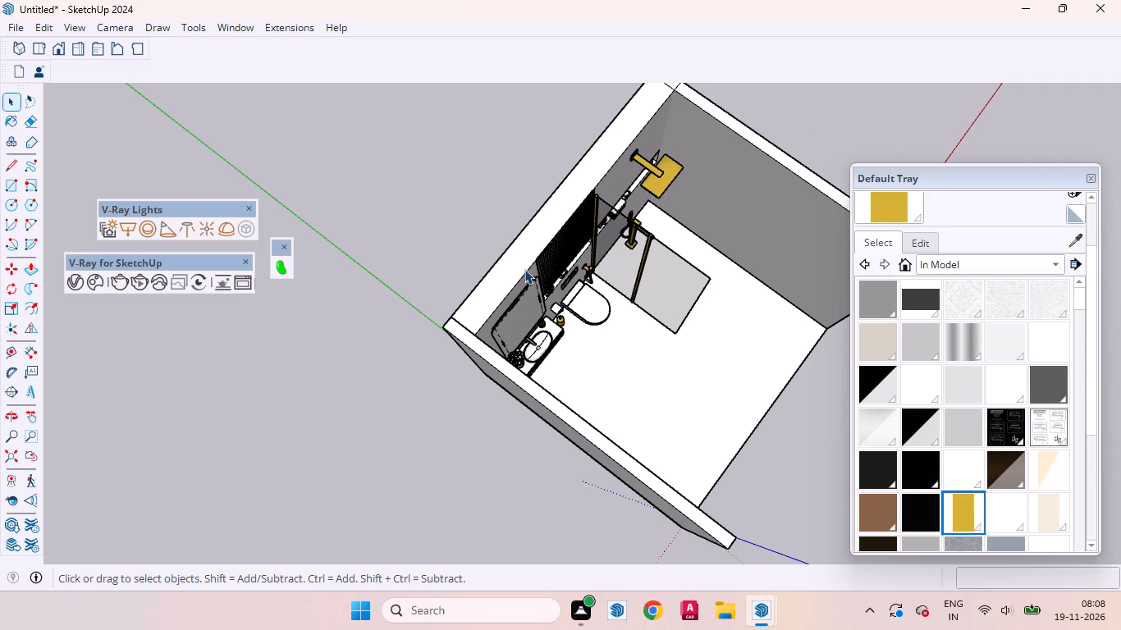
scroll(437, 204, up, 6)
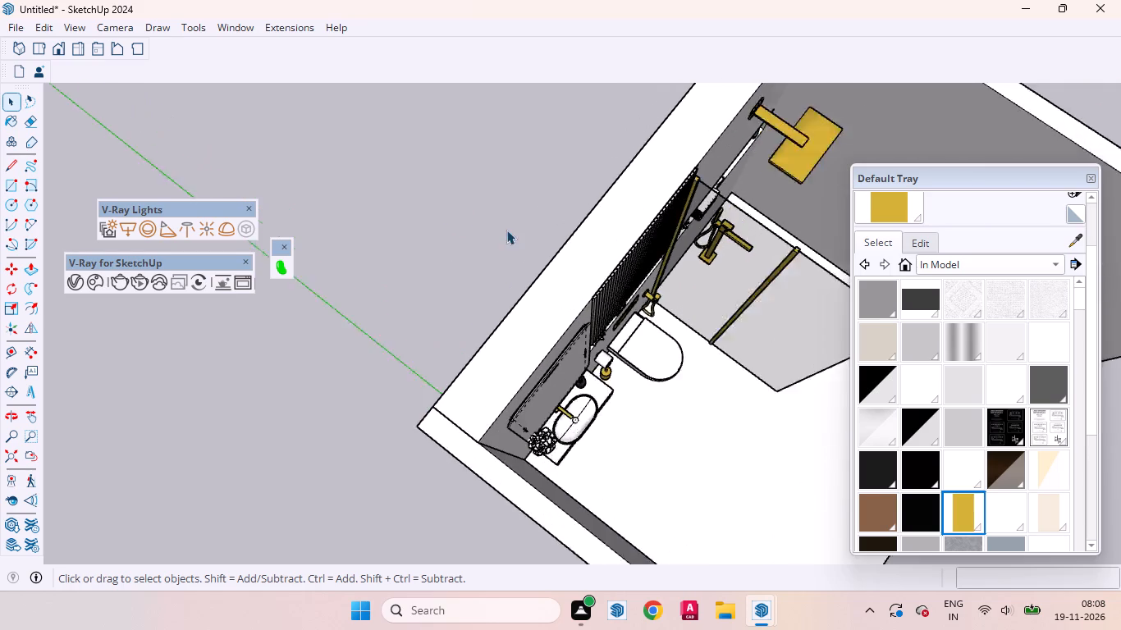
scroll(506, 230, up, 1)
middle_drag(520, 248, 642, 231)
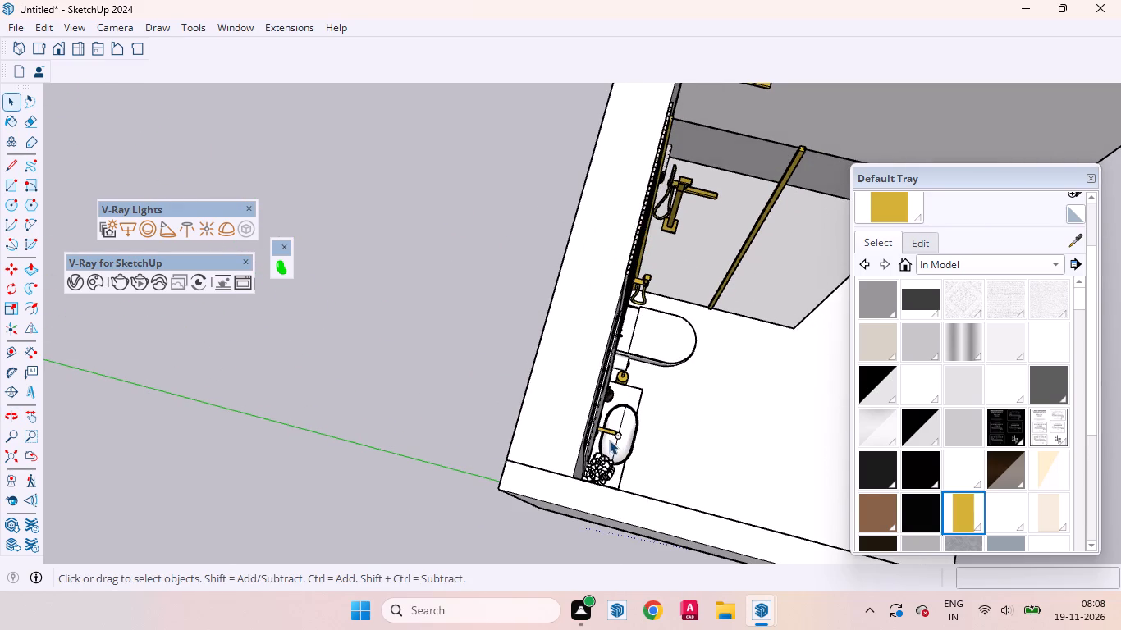
key(t)
scroll(566, 500, down, 4)
scroll(666, 110, up, 3)
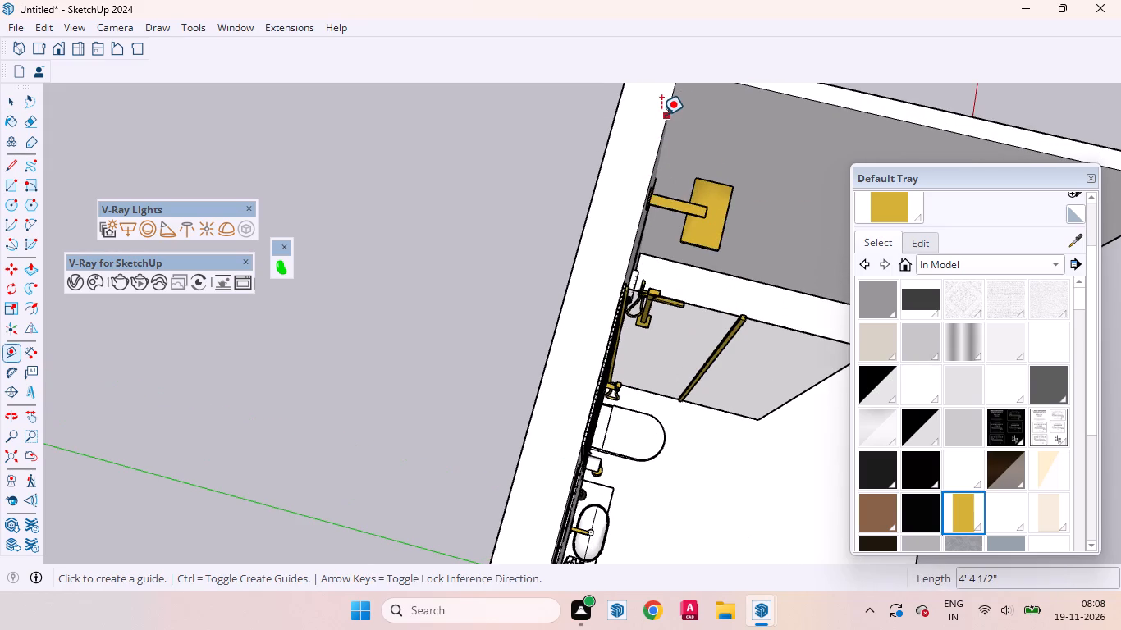
click(661, 115)
key(2)
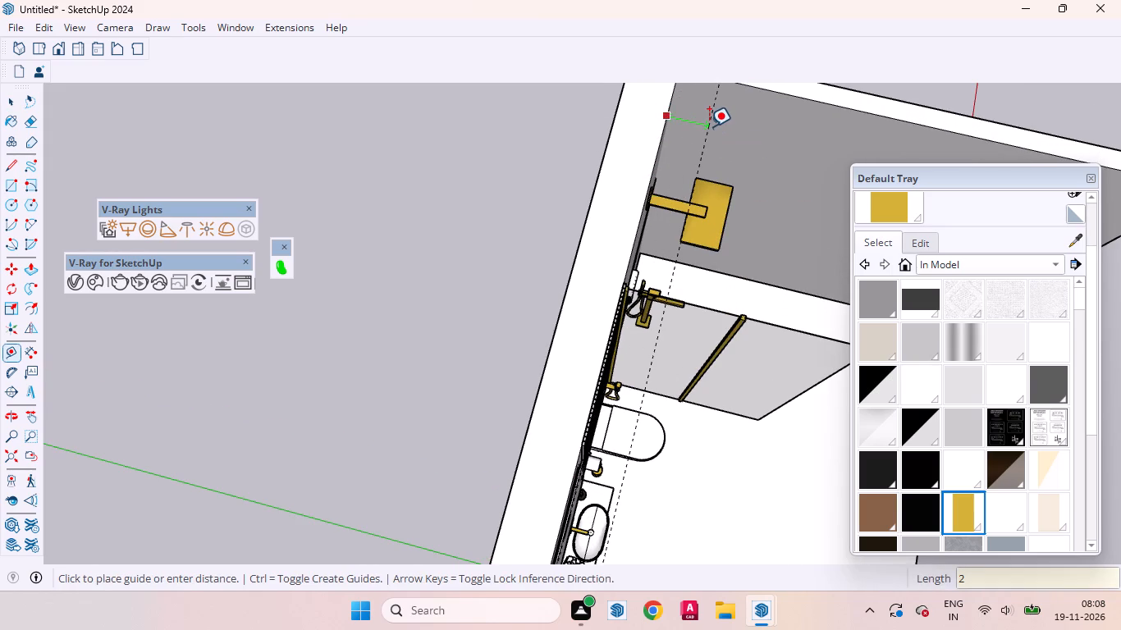
key(Return)
Place a guide line 2" in from the inner top edge of the shower-side wall, towards the room.
middle_drag(702, 178, 559, 195)
scroll(552, 159, down, 5)
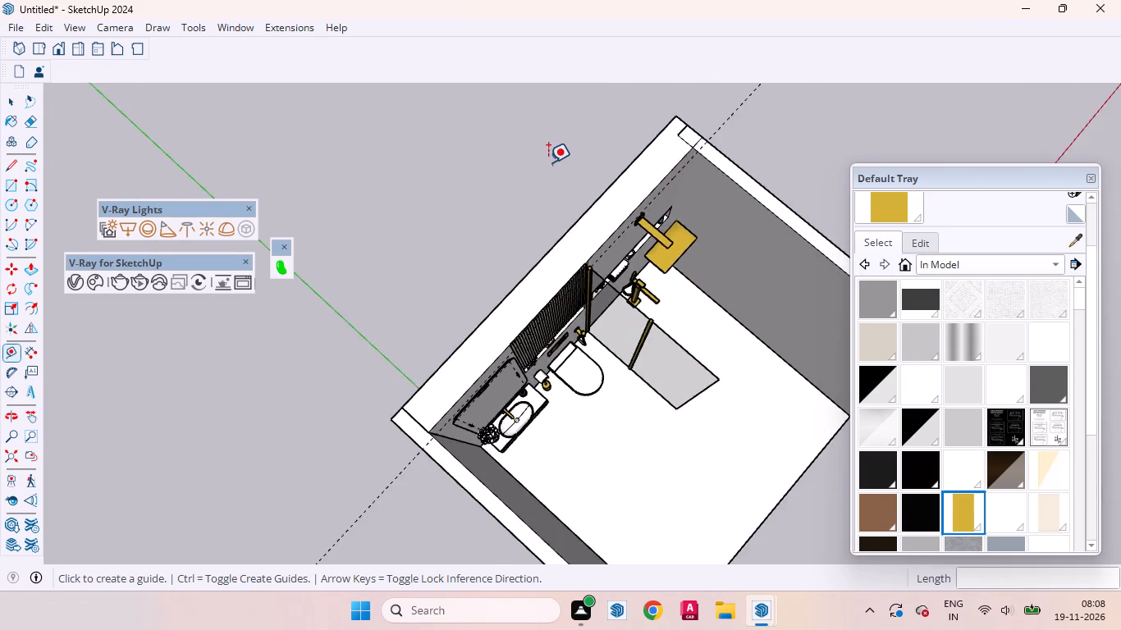
scroll(548, 162, down, 2)
middle_drag(677, 240, 537, 236)
scroll(773, 285, up, 9)
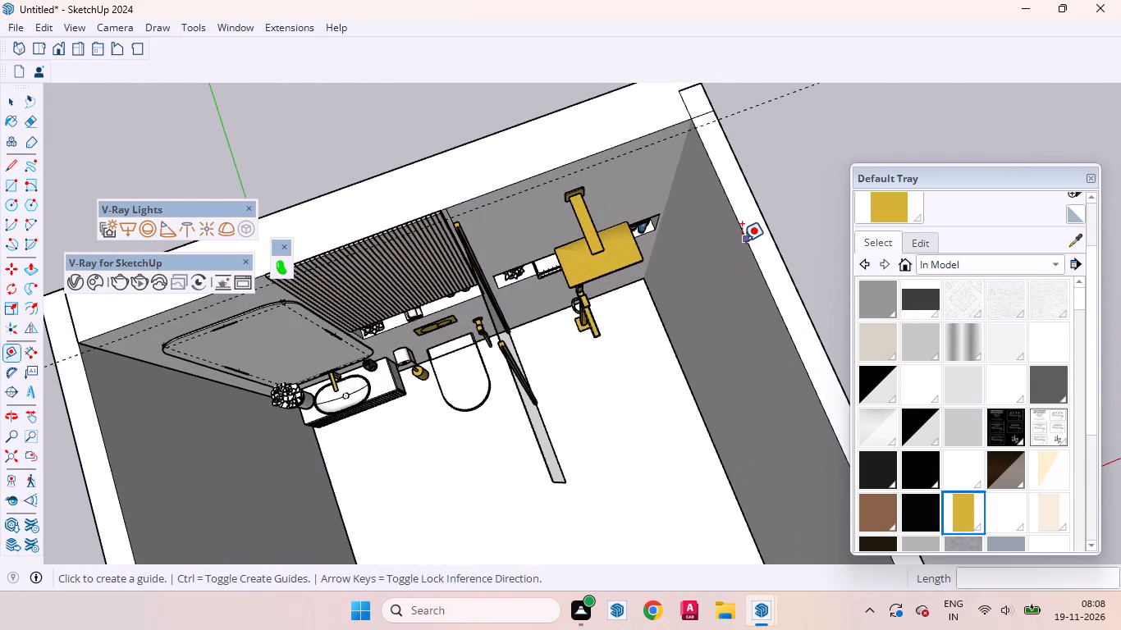
click(745, 240)
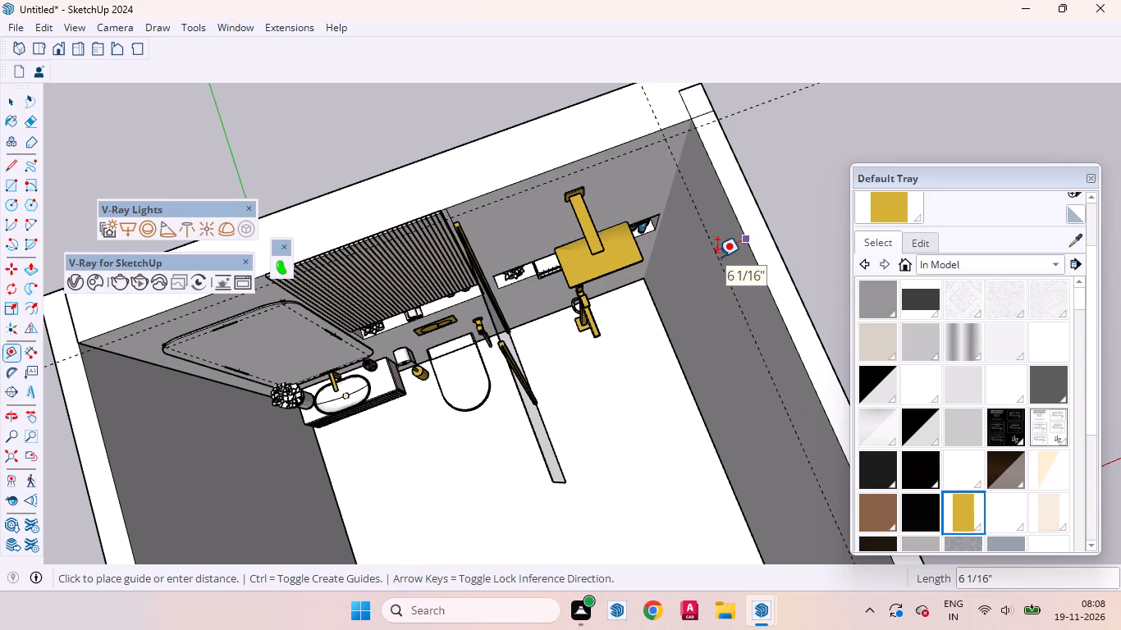
key(2)
key(Return)
Place a guide line 2" in from the inner top edge of the vanity-side wall, towards the room.
scroll(766, 199, down, 6)
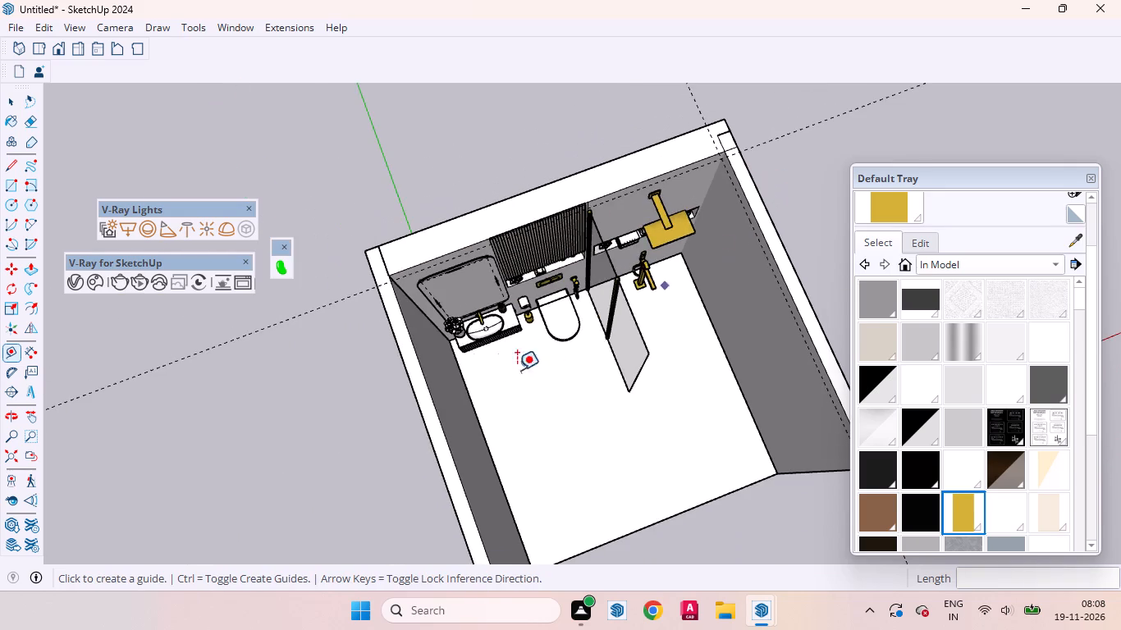
scroll(446, 377, up, 3)
click(419, 369)
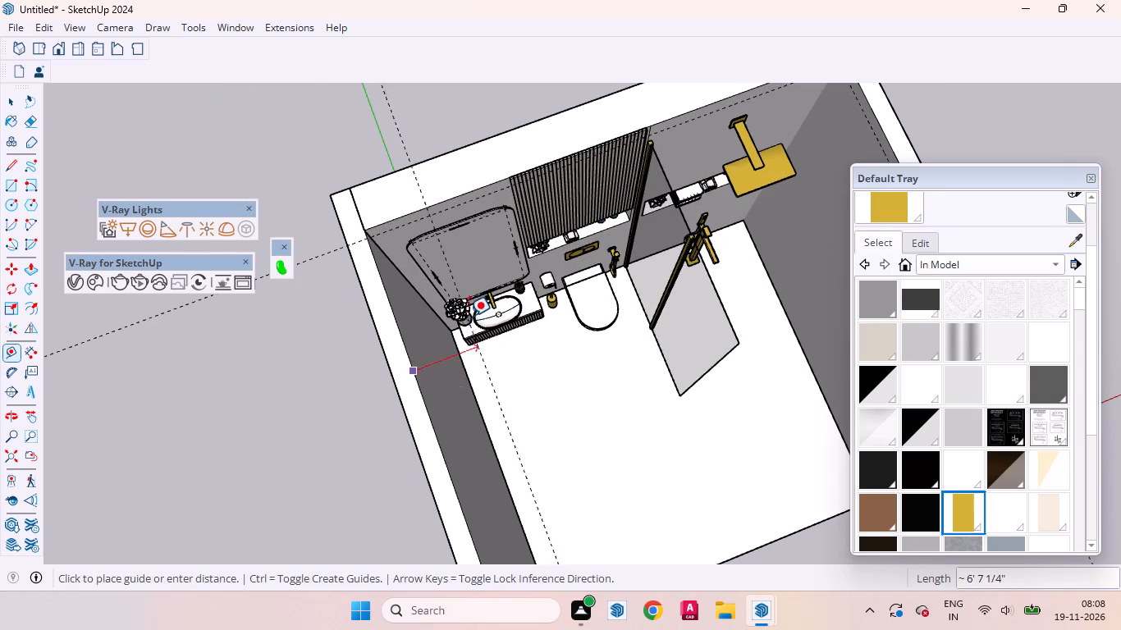
key(Left)
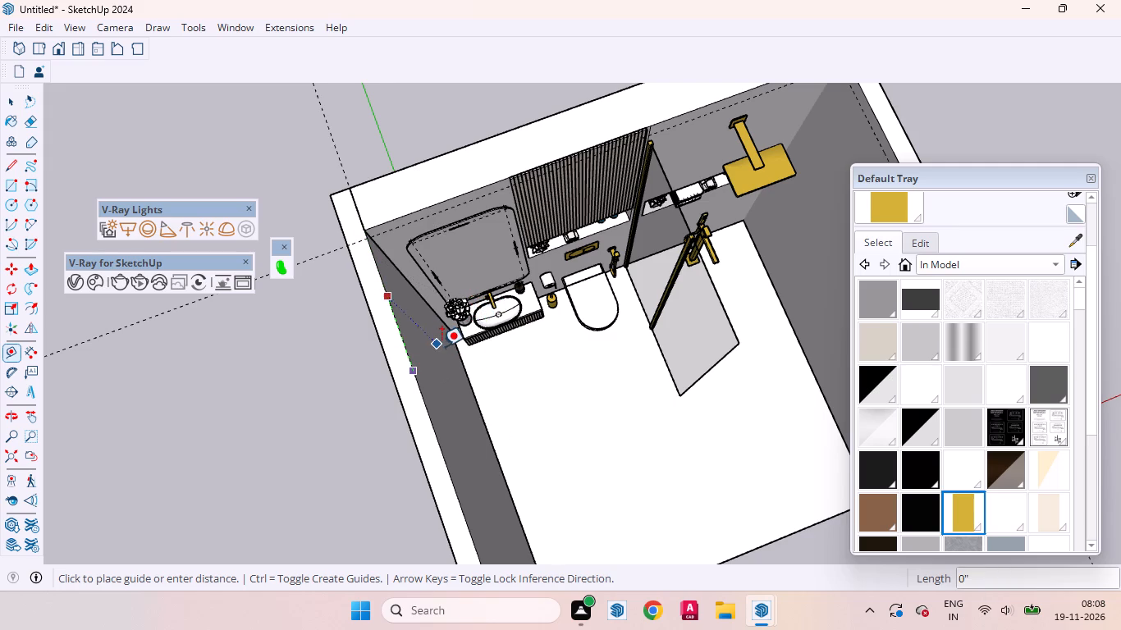
key(Right)
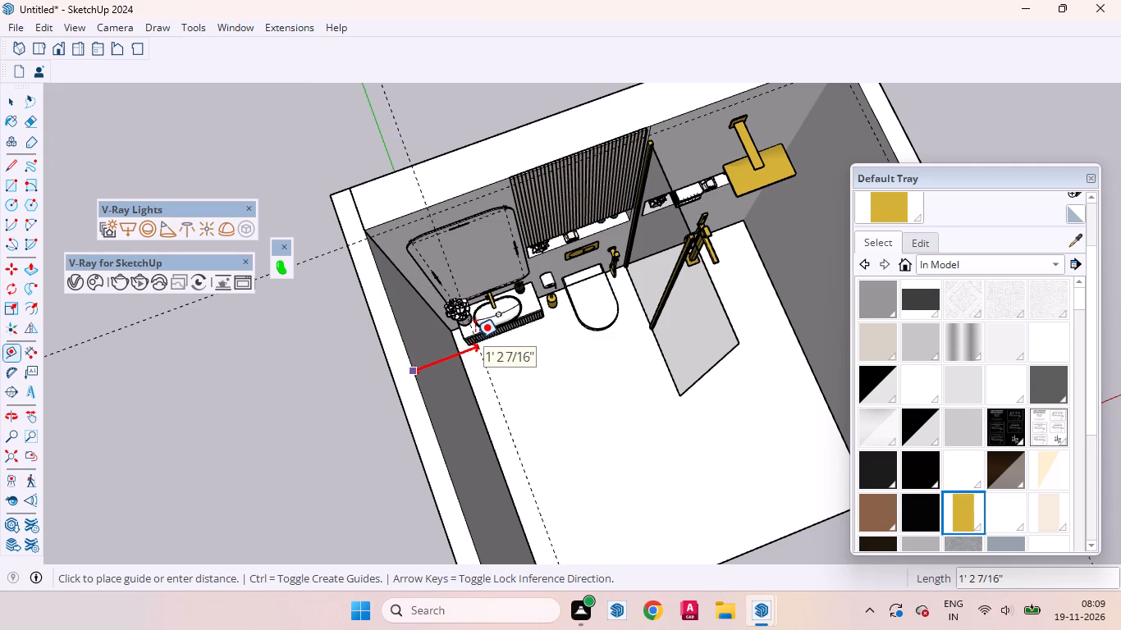
key(2)
key(Return)
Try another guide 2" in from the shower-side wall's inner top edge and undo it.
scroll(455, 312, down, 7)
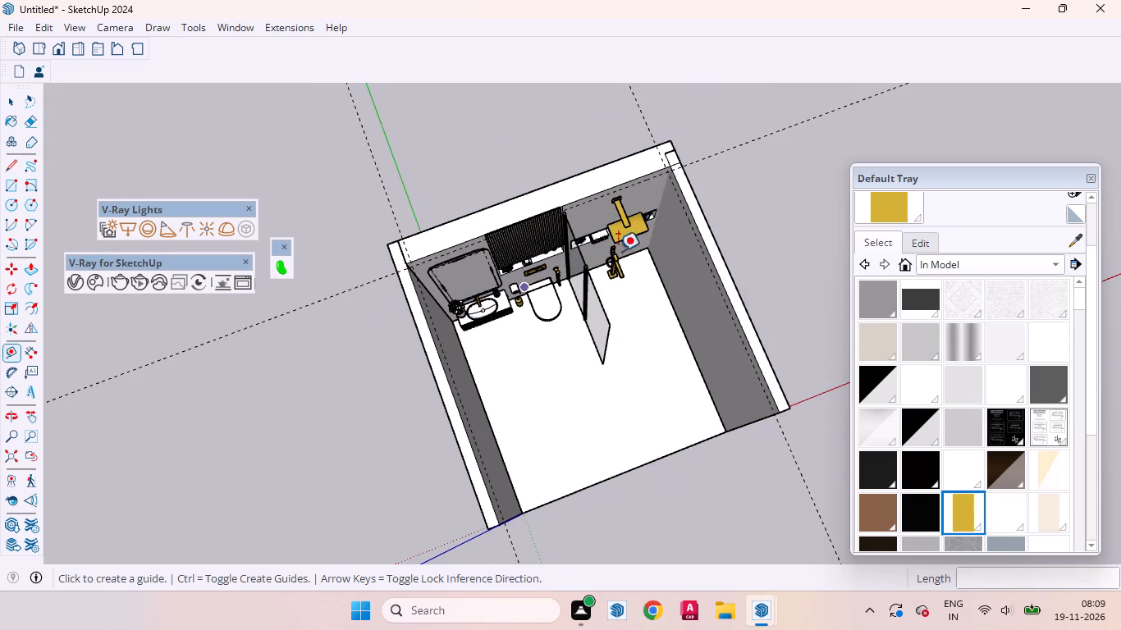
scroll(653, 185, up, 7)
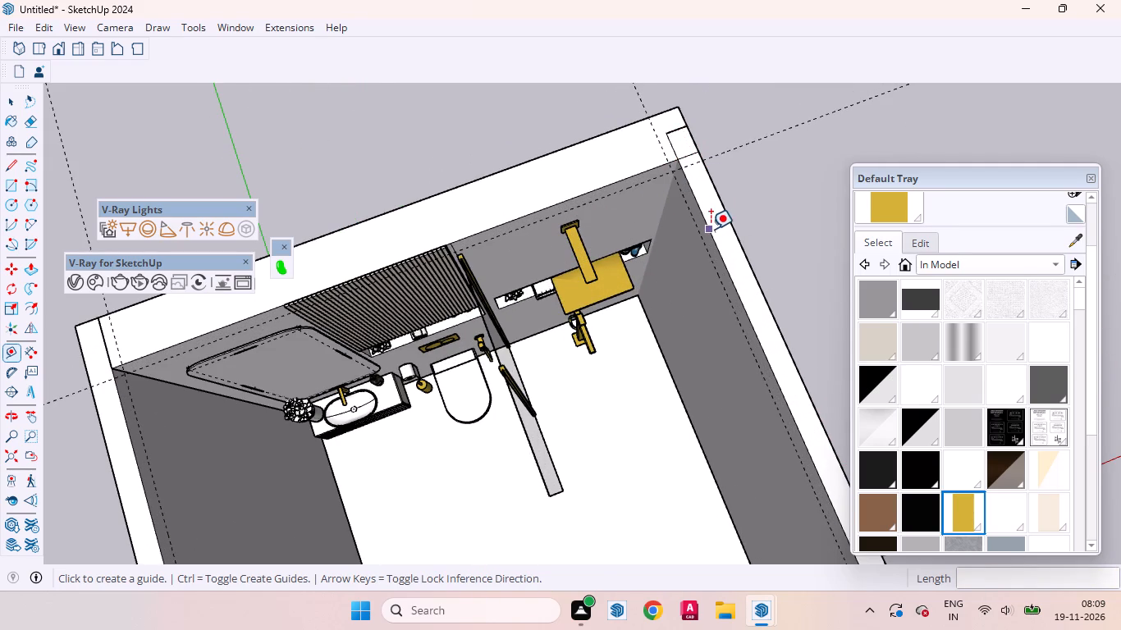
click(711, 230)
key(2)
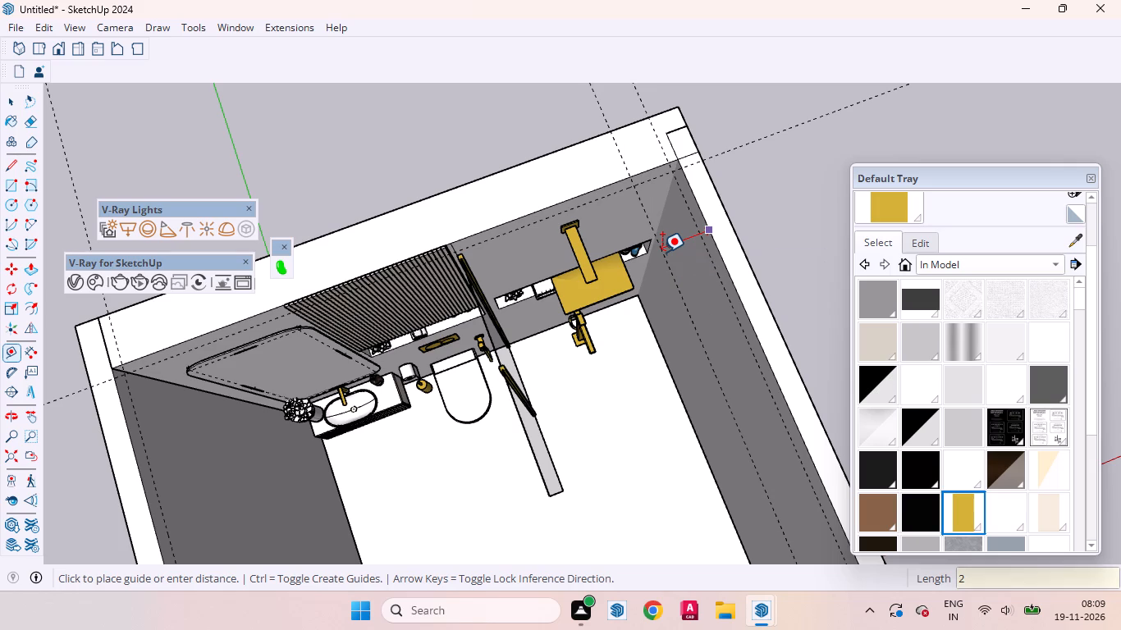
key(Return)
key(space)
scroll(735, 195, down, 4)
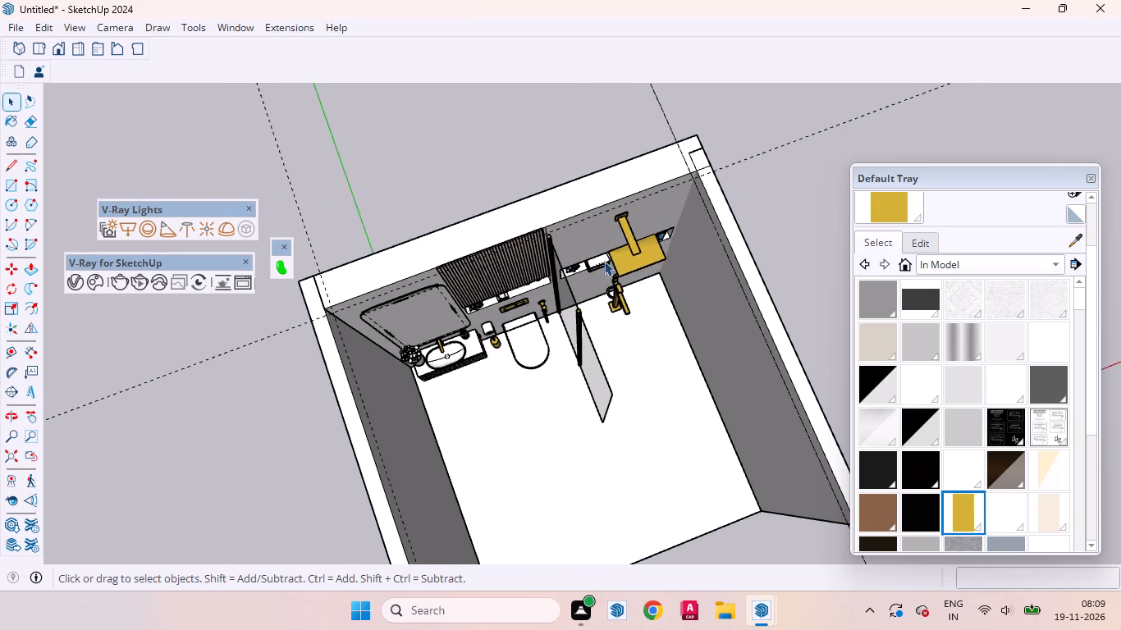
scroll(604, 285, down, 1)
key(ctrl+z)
Make a new group and draw a ceiling rectangle about 9' 3 1/2" by 8' 9 9/16" at wall-top level, between the guides and the open front.
scroll(615, 297, down, 3)
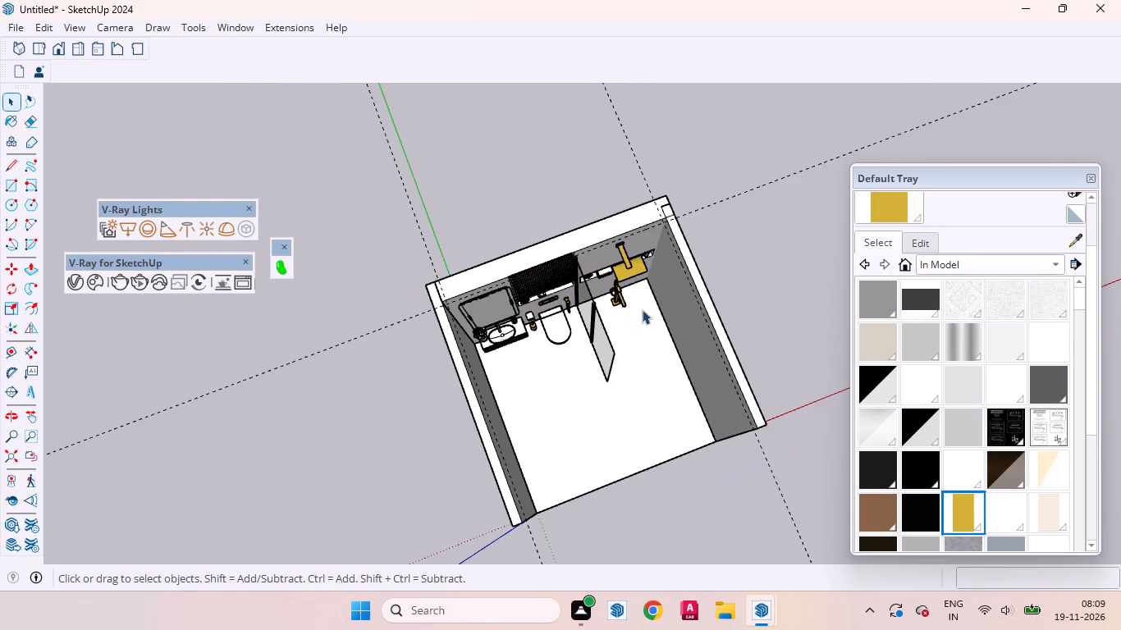
middle_drag(576, 299, 719, 149)
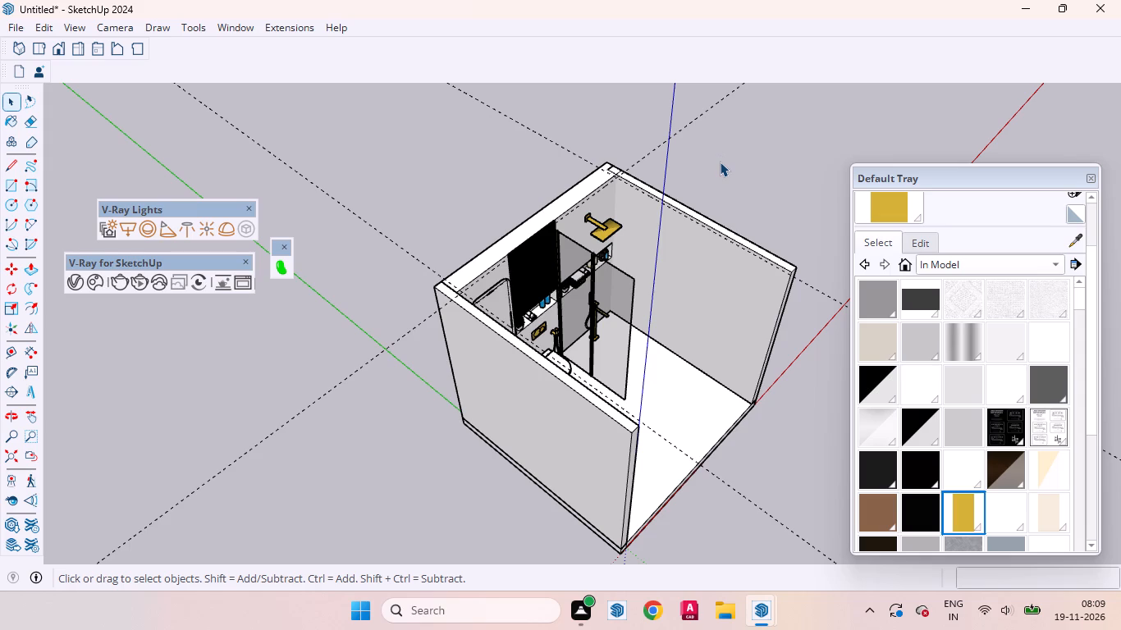
right_click(720, 162)
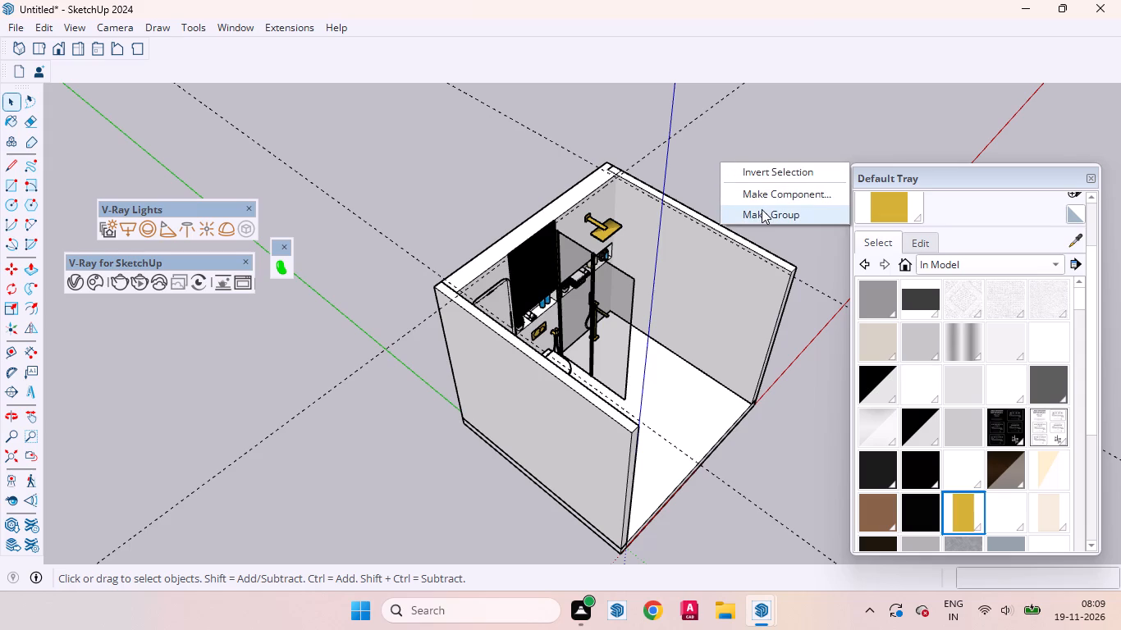
click(762, 209)
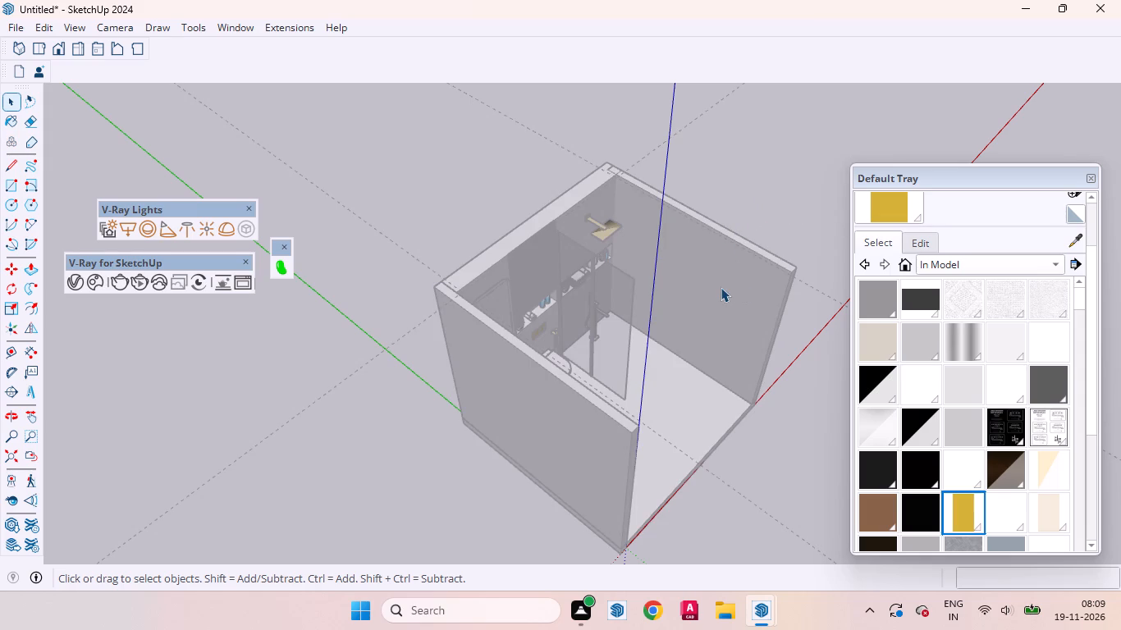
key(r)
scroll(624, 204, up, 6)
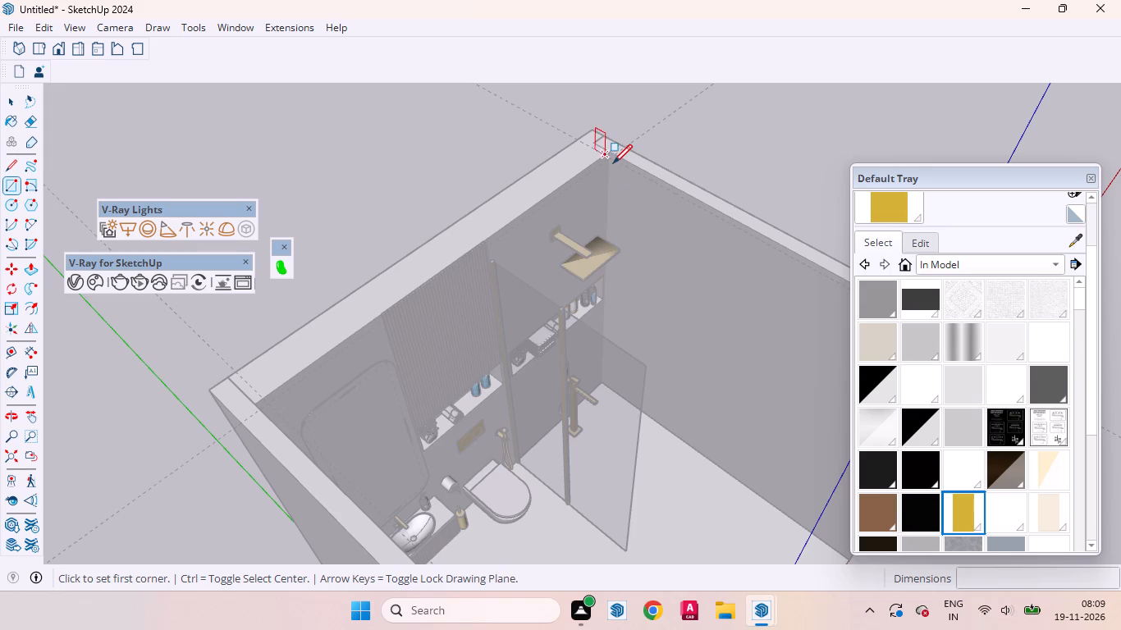
click(613, 162)
scroll(634, 265, down, 10)
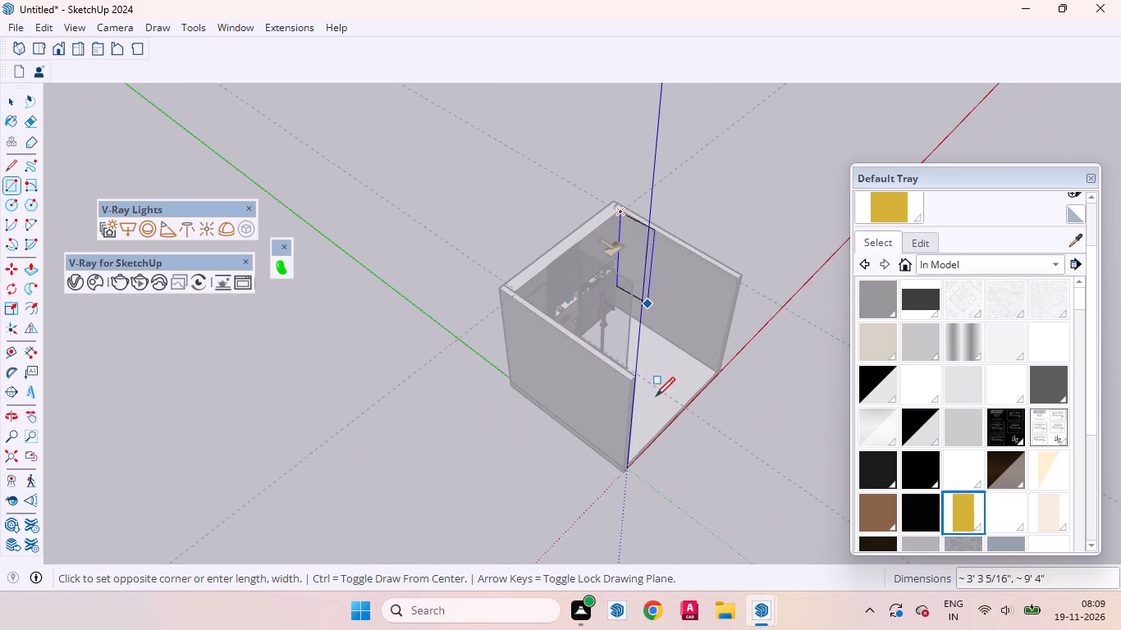
scroll(636, 361, up, 9)
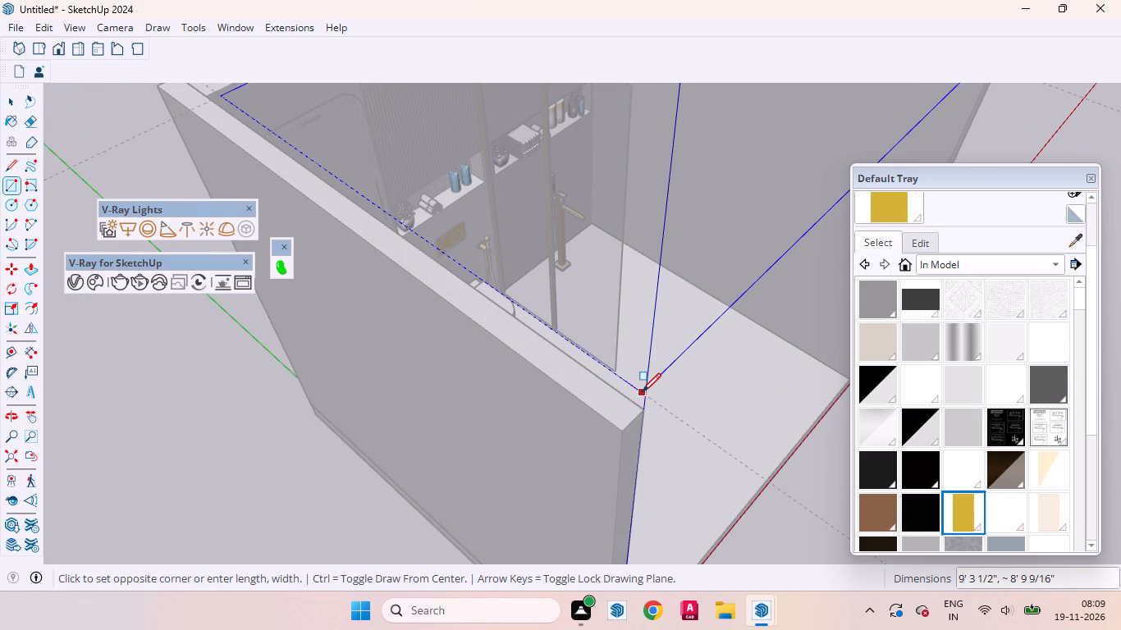
click(642, 391)
key(space)
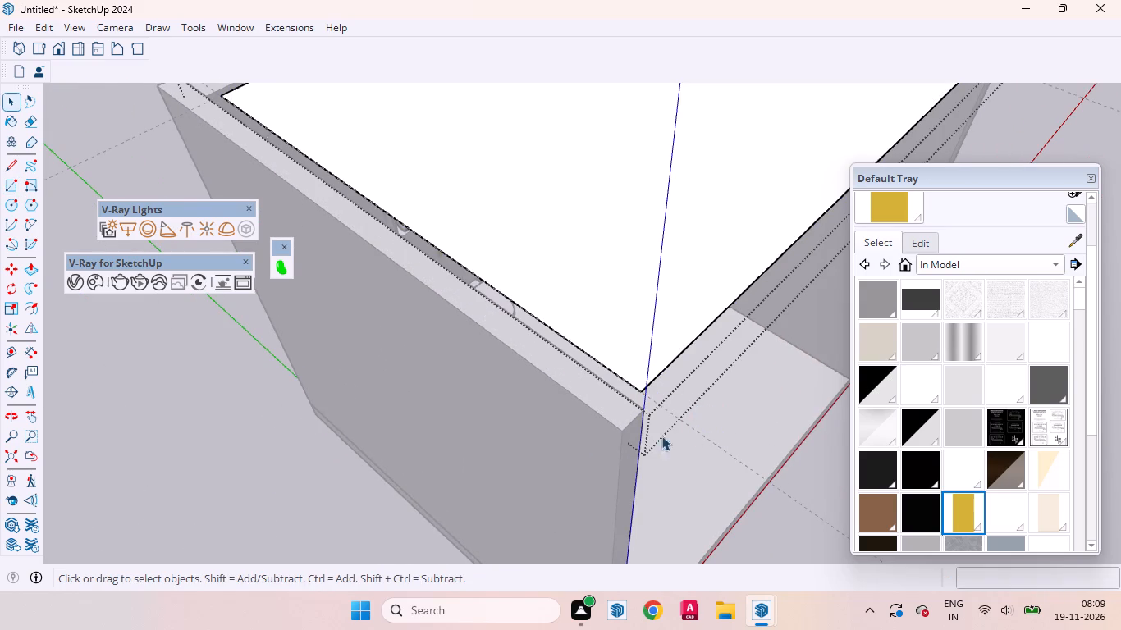
Extrude the ceiling rectangle upward by 6" to form a slab.
scroll(533, 441, down, 9)
middle_drag(497, 412, 753, 404)
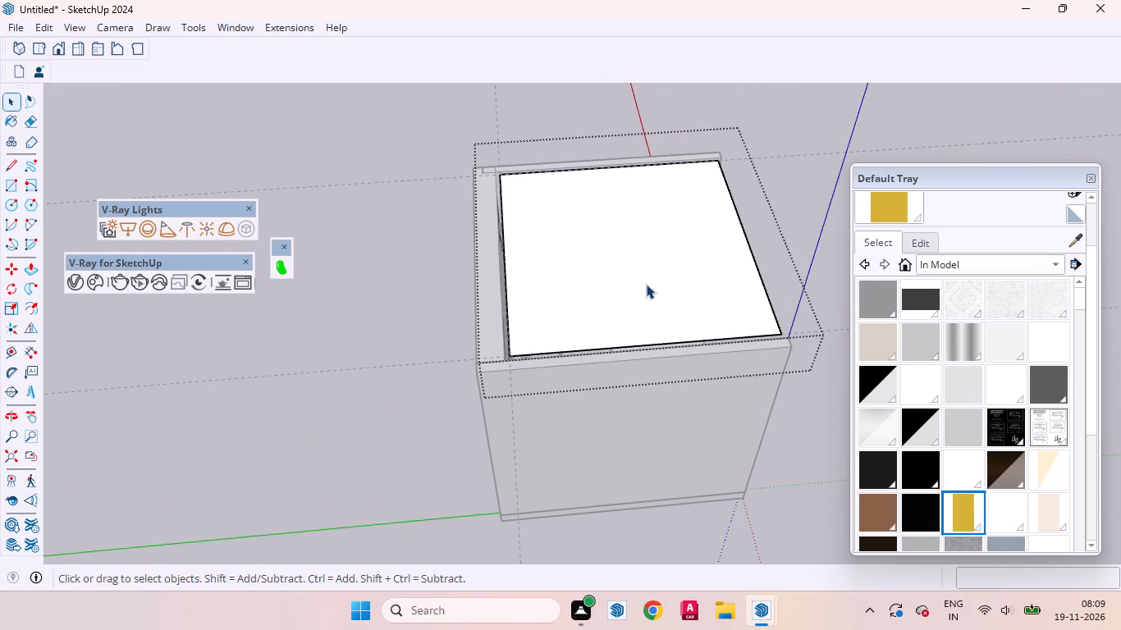
click(646, 284)
key(p)
click(646, 284)
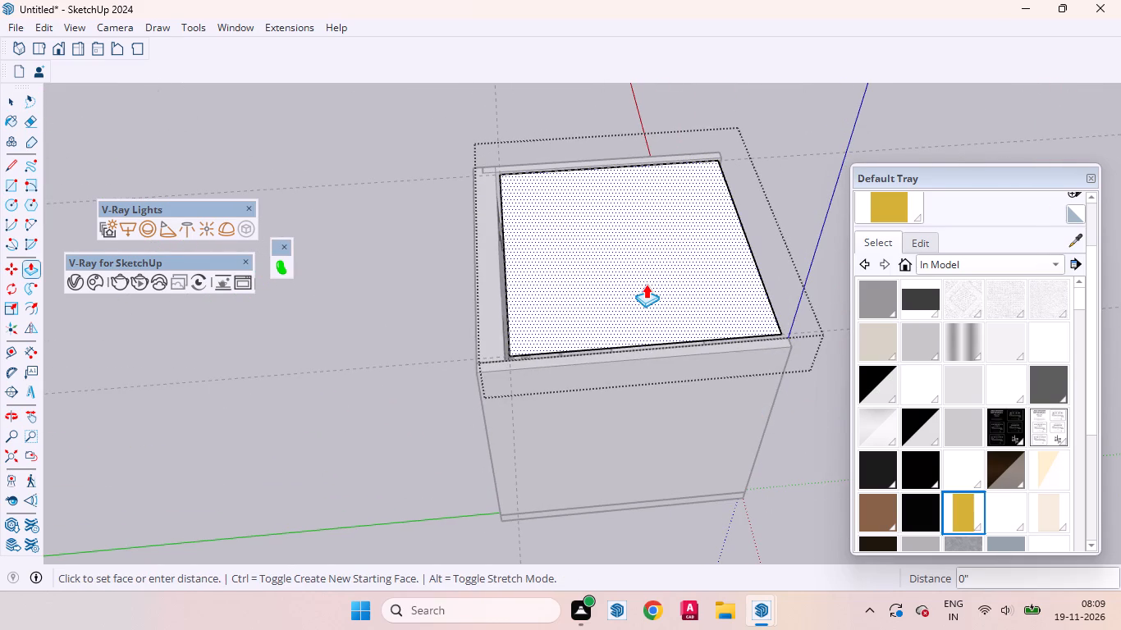
key(6)
key(Return)
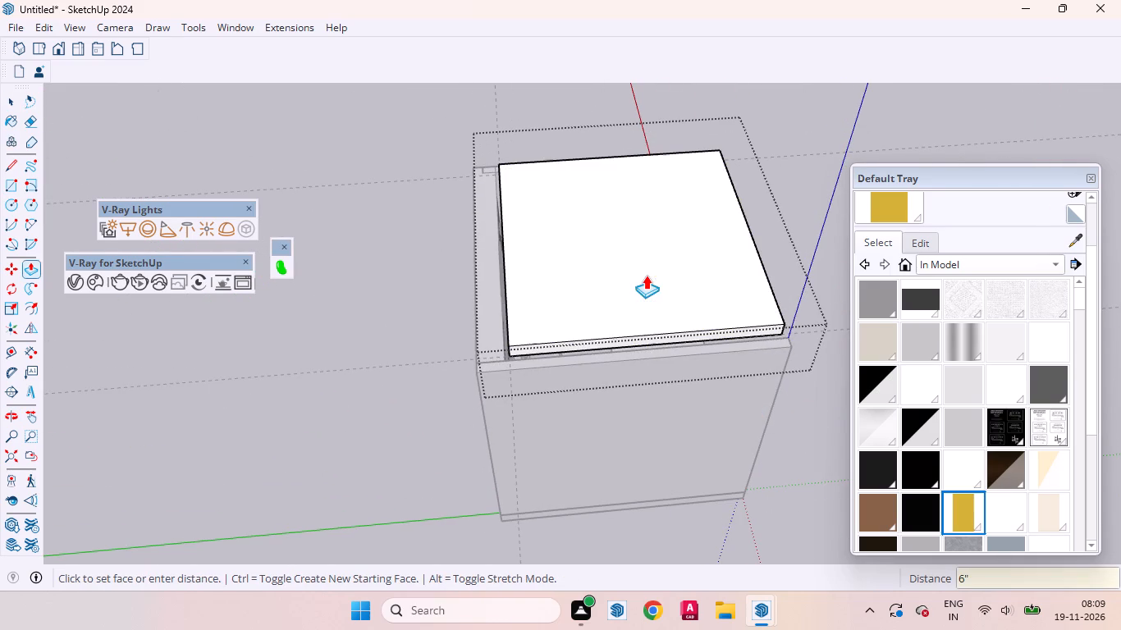
key(space)
Draw a 9' 3 1/2" horizontal line along the ceiling slab's side face above the fittings wall, a little below mid-height.
scroll(536, 340, up, 10)
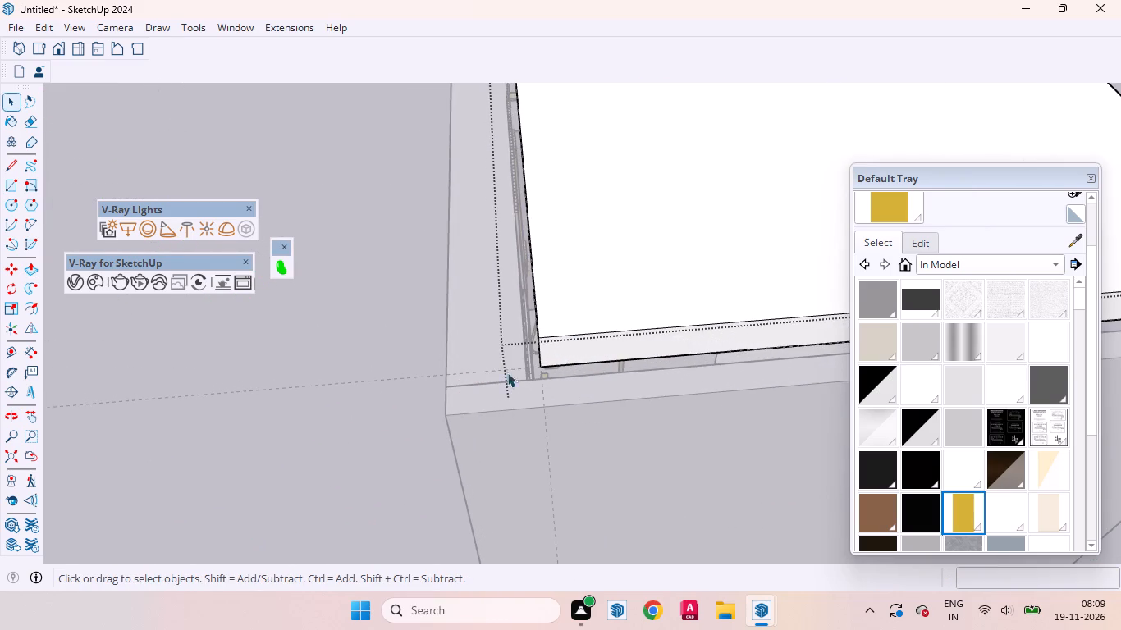
middle_drag(539, 371, 655, 330)
scroll(681, 240, up, 7)
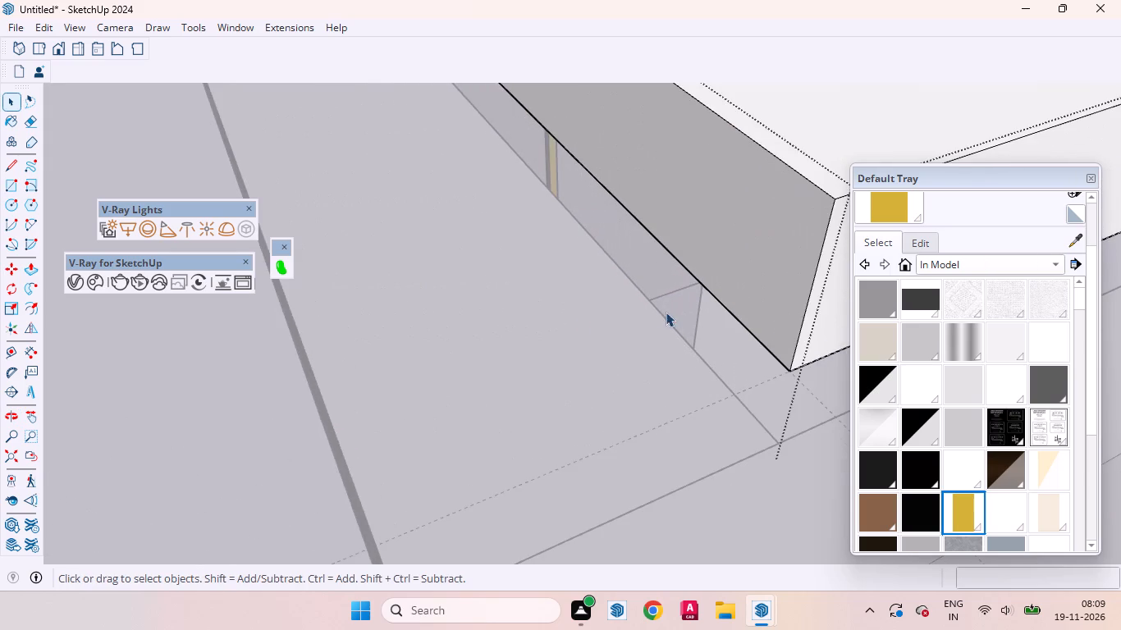
scroll(579, 317, down, 3)
click(675, 272)
middle_drag(700, 304, 687, 305)
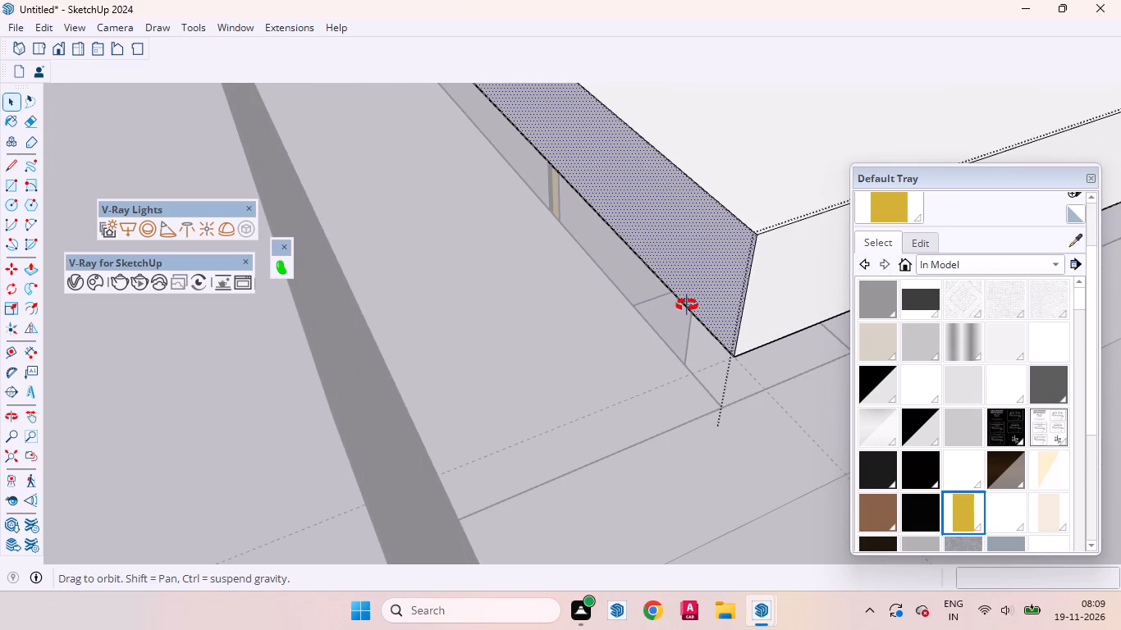
middle_drag(687, 305, 628, 254)
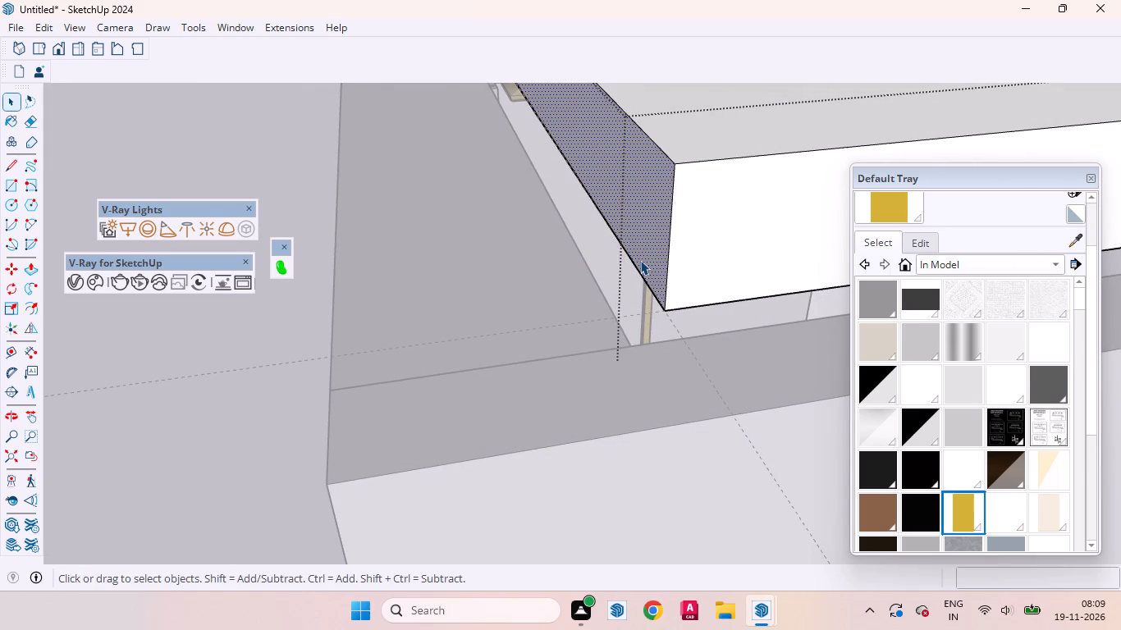
key(l)
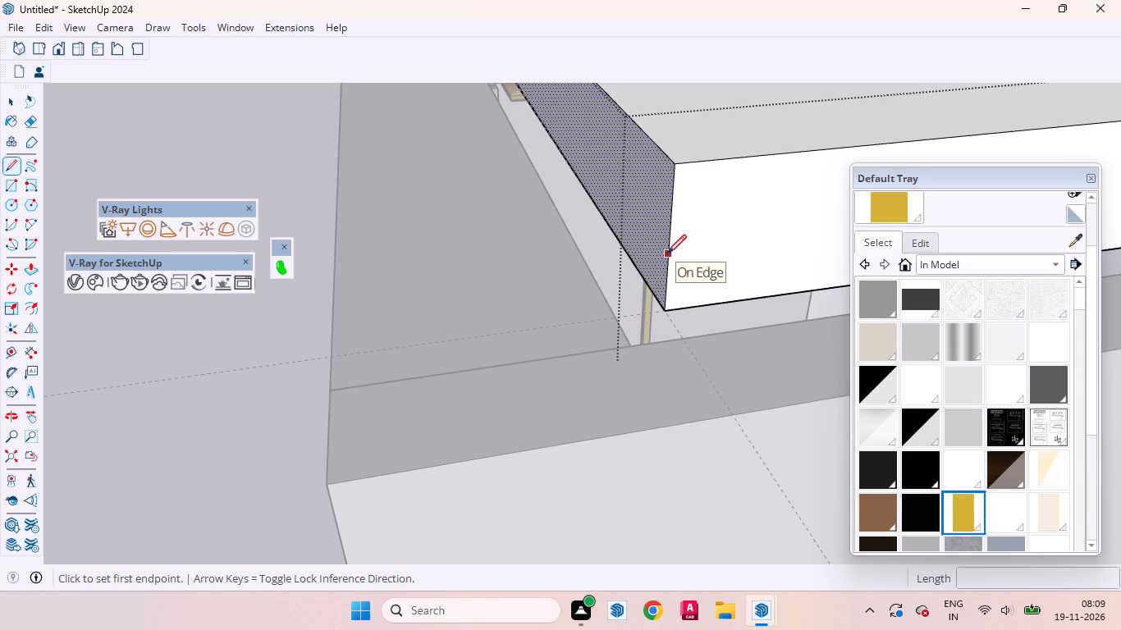
click(667, 253)
scroll(660, 246, down, 6)
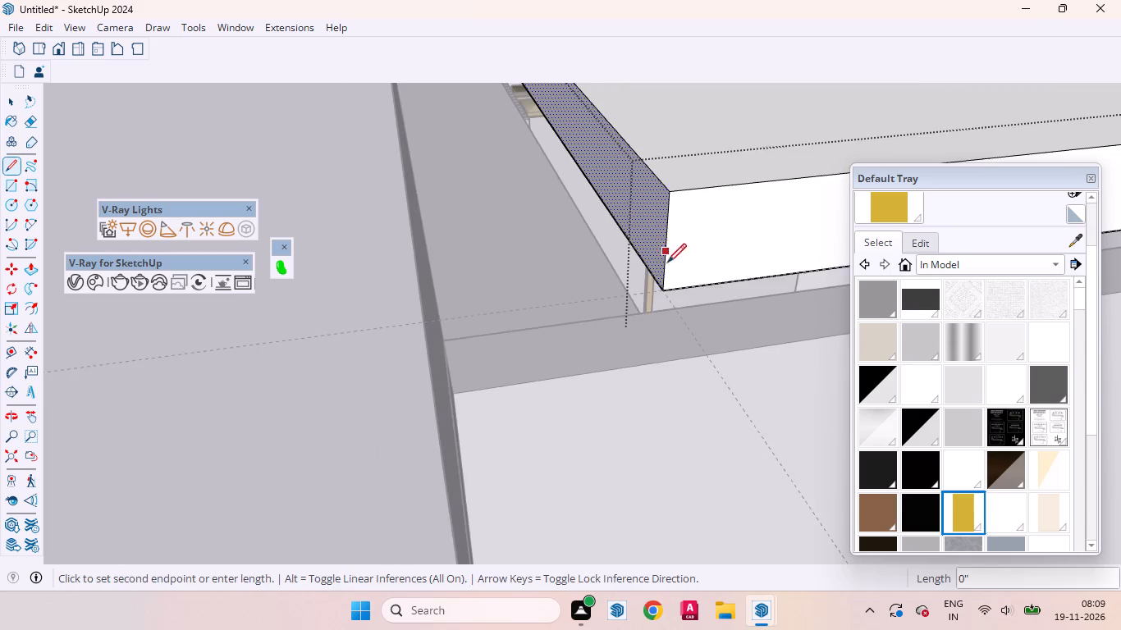
scroll(667, 262, down, 2)
middle_drag(649, 258, 894, 253)
scroll(686, 164, down, 3)
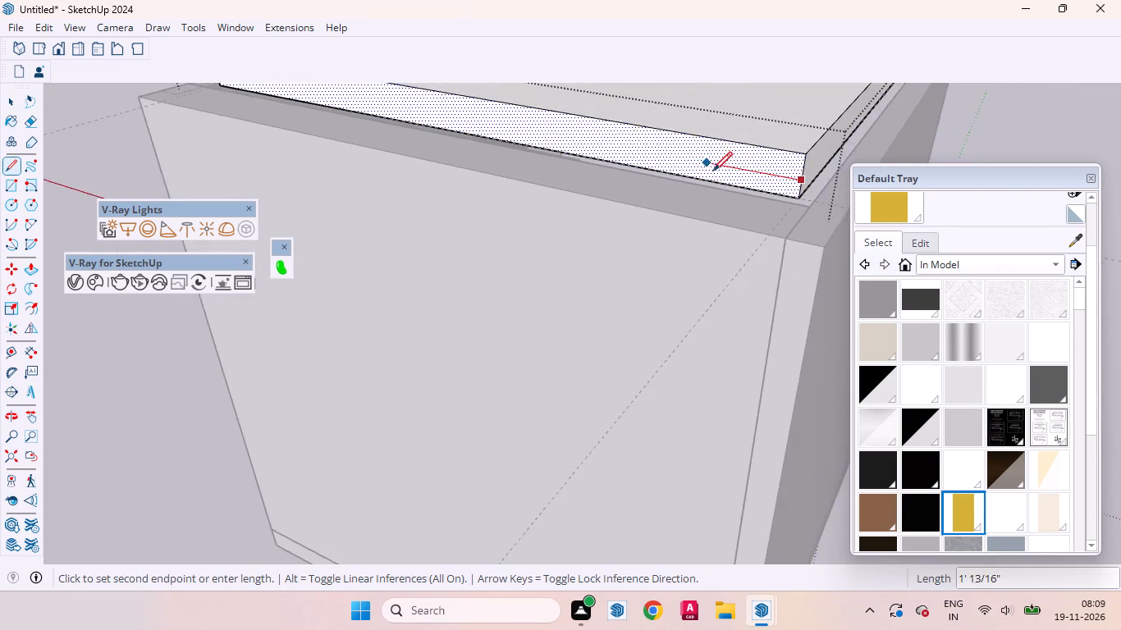
scroll(713, 171, down, 3)
scroll(740, 186, up, 1)
scroll(742, 188, down, 5)
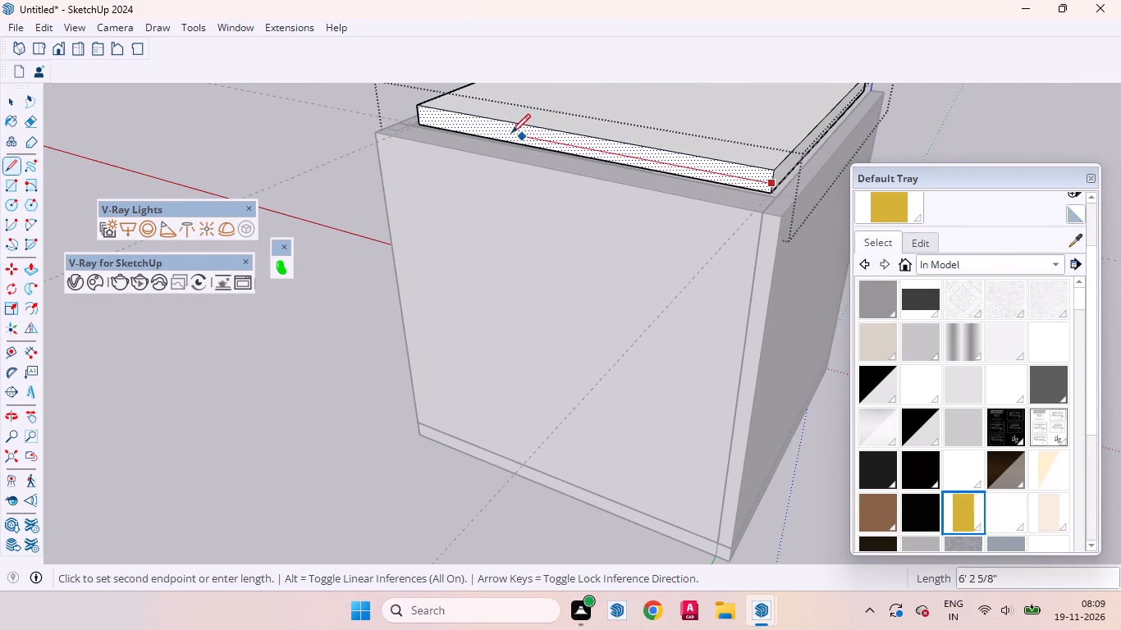
click(421, 116)
Continue the horizontal line from the corner across the ceiling slab's vanity-side face to its open-front edge.
middle_drag(748, 231, 441, 231)
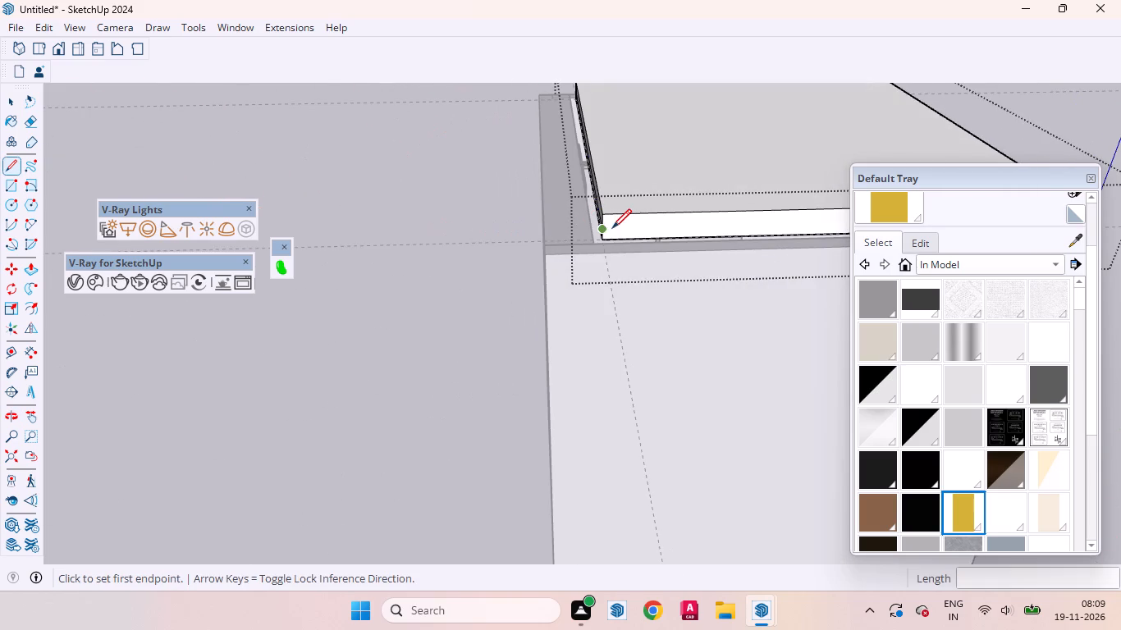
click(602, 228)
scroll(570, 227, down, 9)
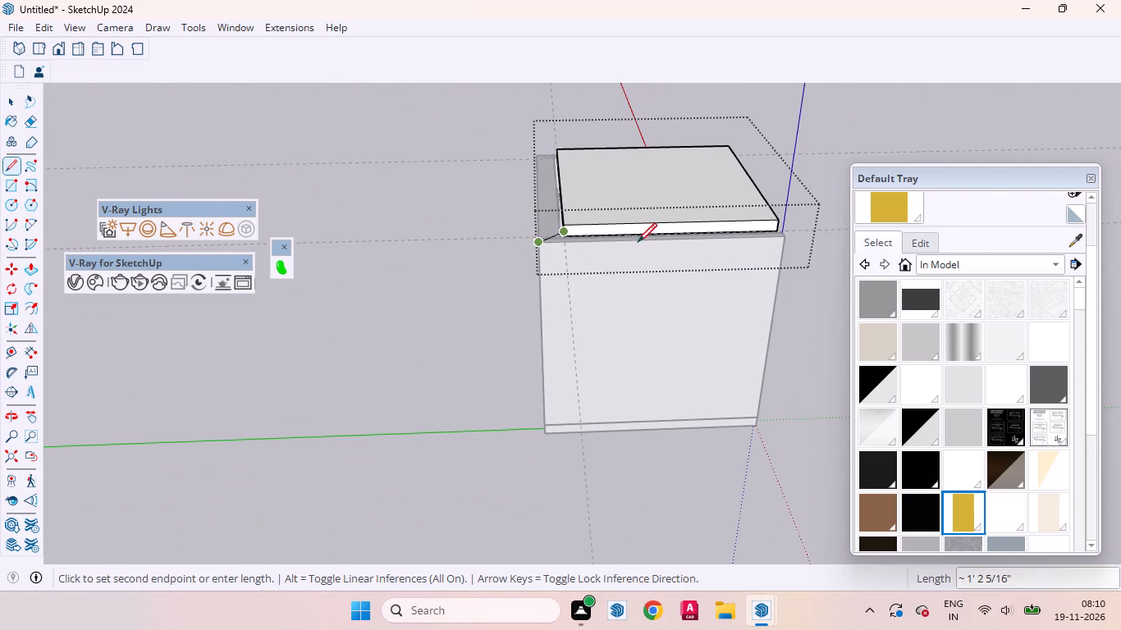
click(779, 226)
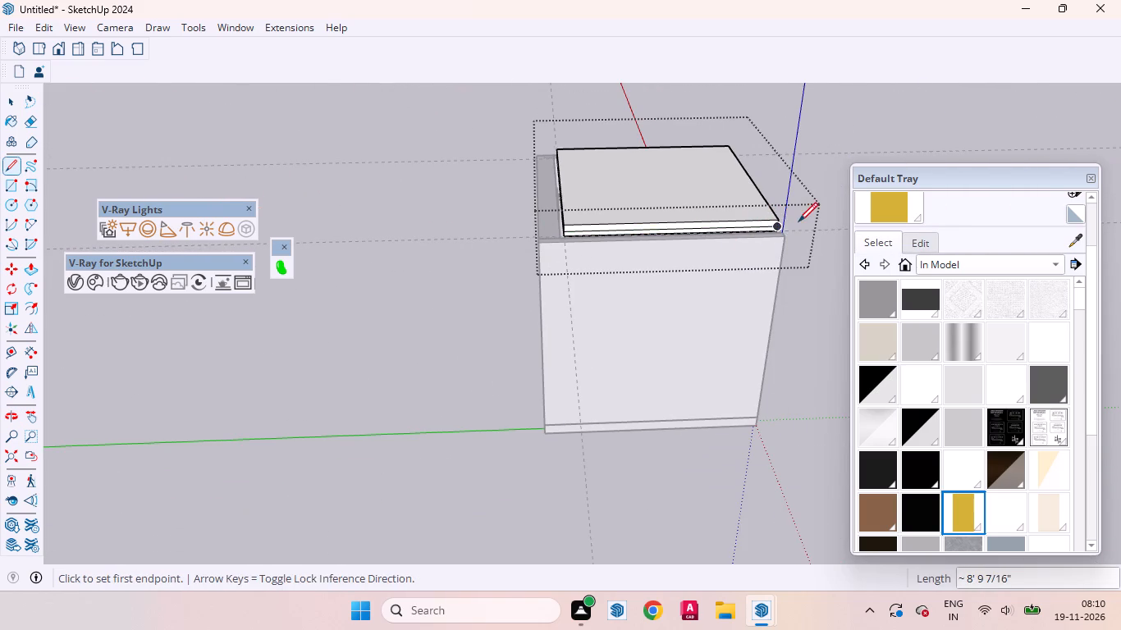
Draw a 9' 3 1/2" horizontal line across the ceiling slab's open-front side face, continuing from the vanity-side line's end.
middle_drag(774, 236, 323, 233)
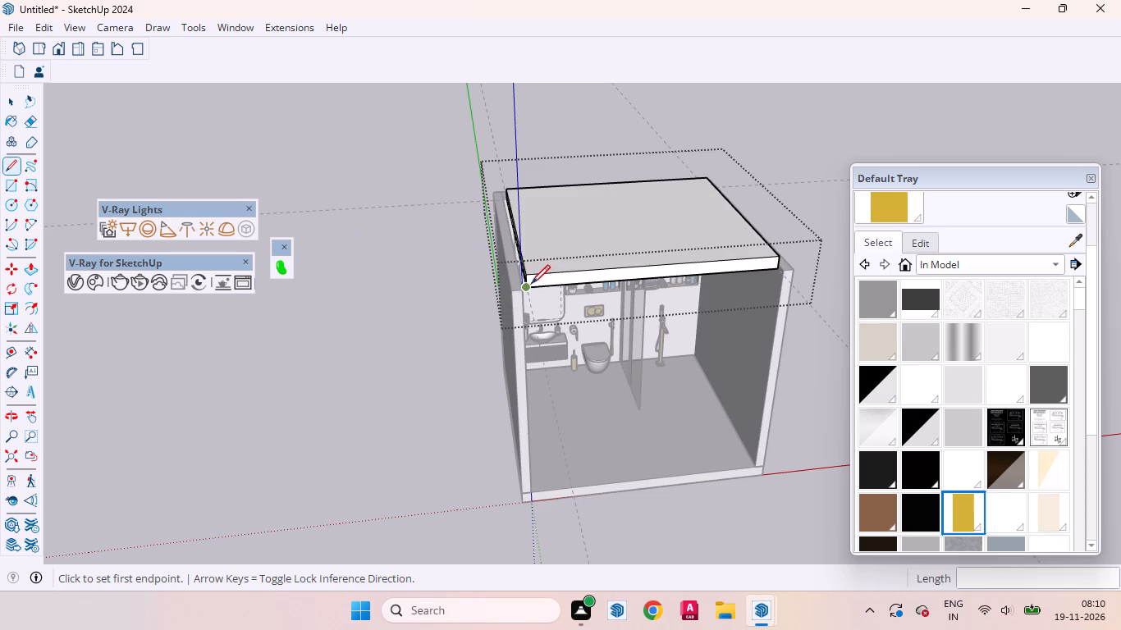
scroll(530, 283, up, 7)
click(531, 282)
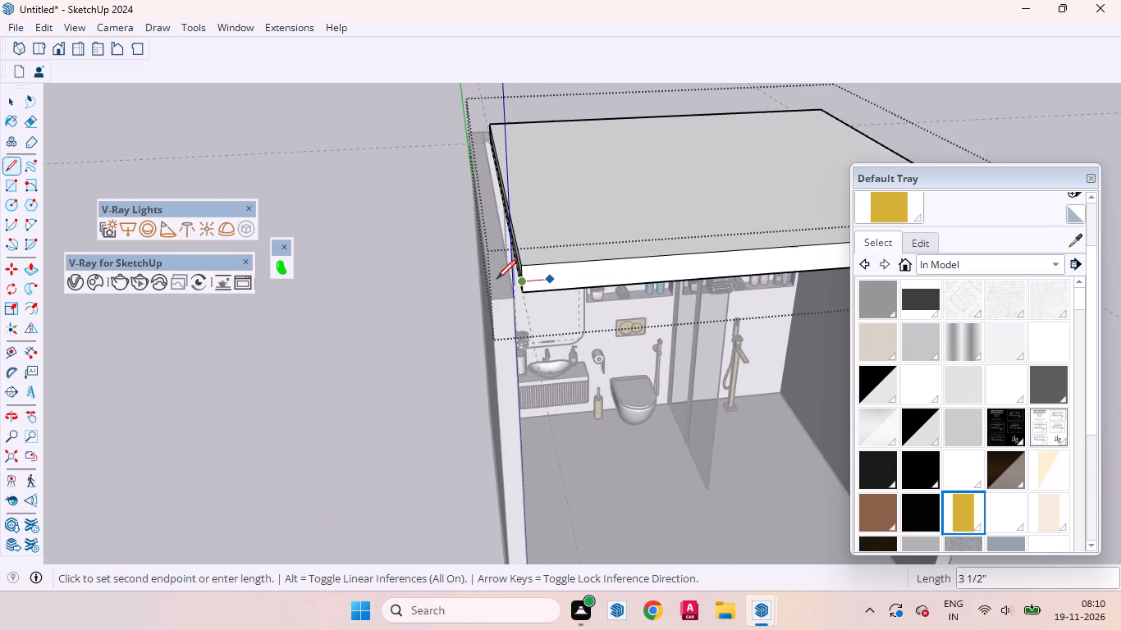
scroll(480, 281, down, 7)
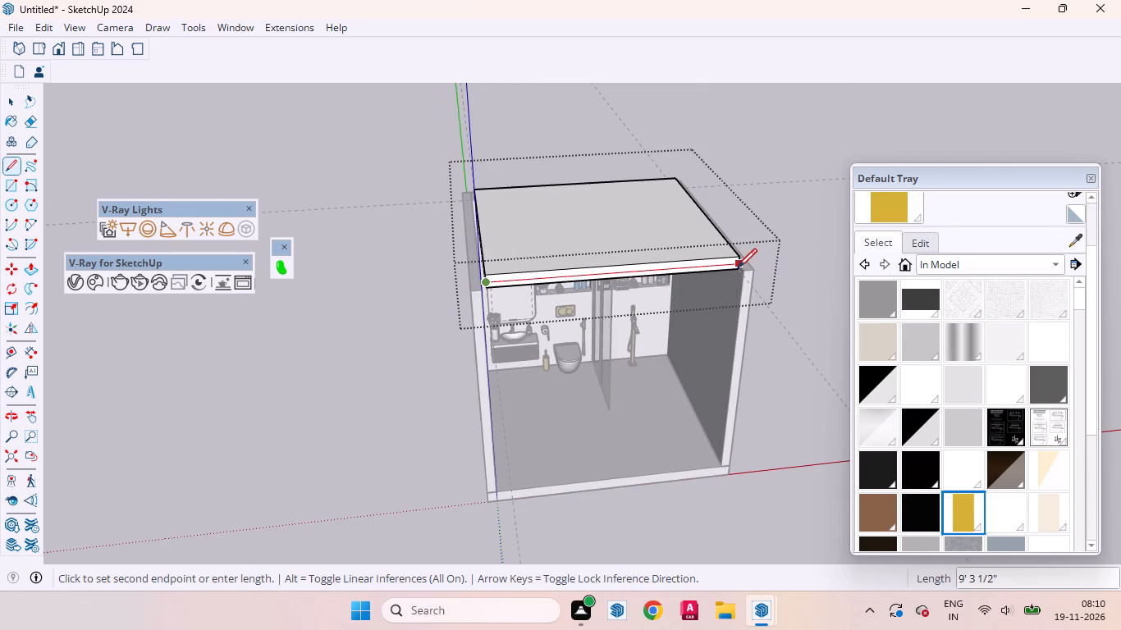
click(738, 267)
Draw an about 8' 9 7/16" line across the ceiling slab's side face opposite the vanity, closing the loop around the slab.
middle_drag(723, 266, 284, 296)
scroll(407, 285, up, 3)
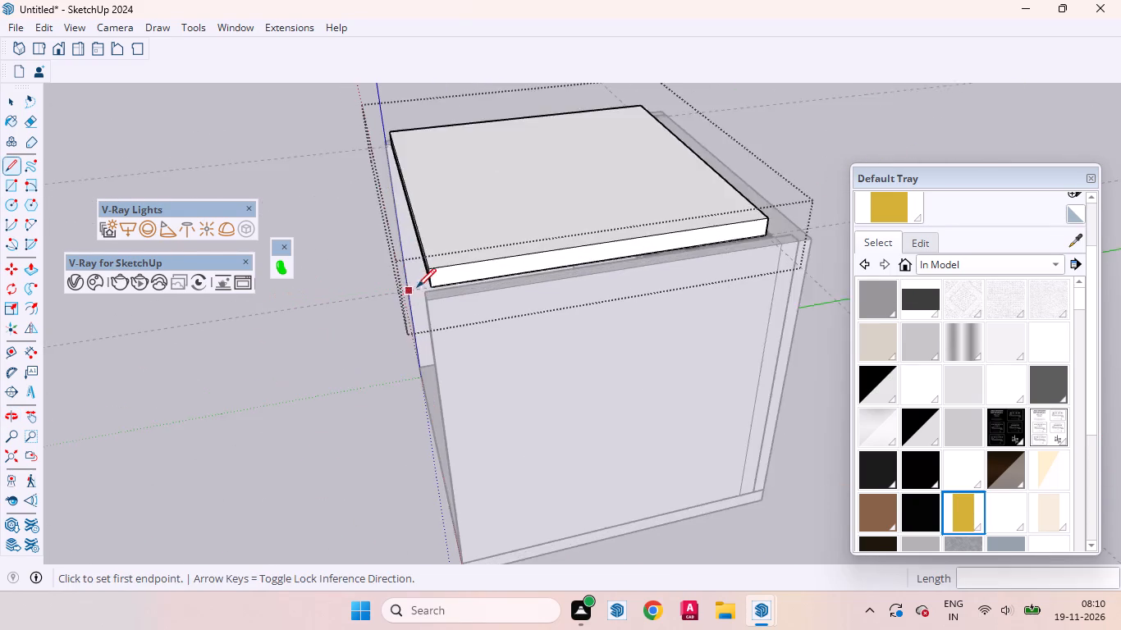
scroll(417, 287, up, 5)
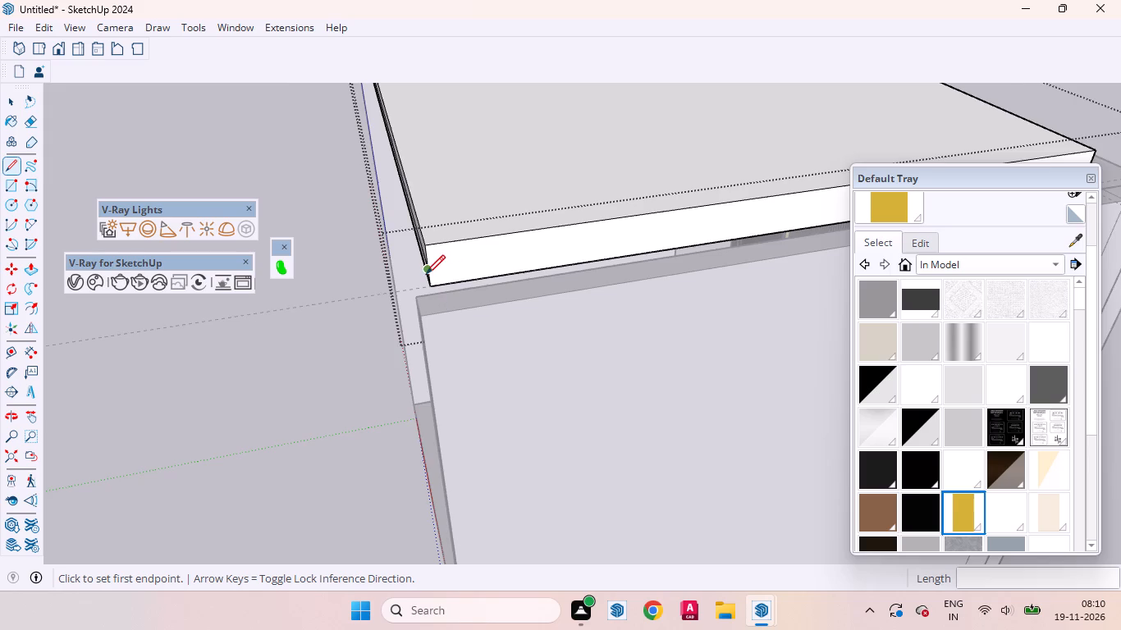
scroll(426, 274, up, 6)
click(442, 226)
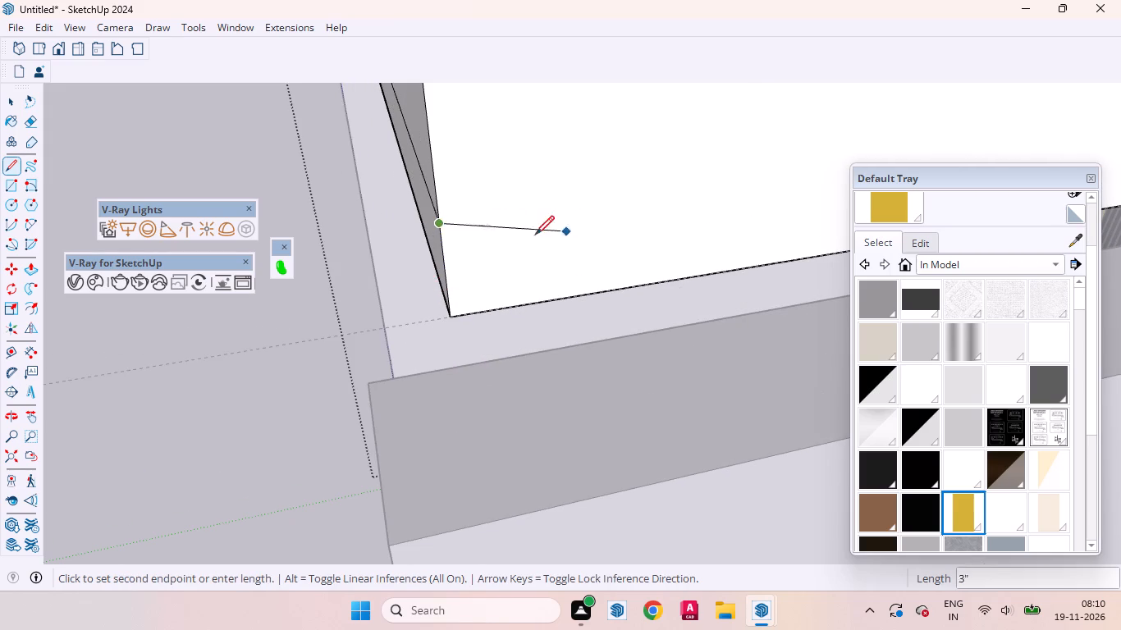
scroll(347, 256, down, 1)
scroll(341, 259, up, 1)
scroll(337, 260, down, 20)
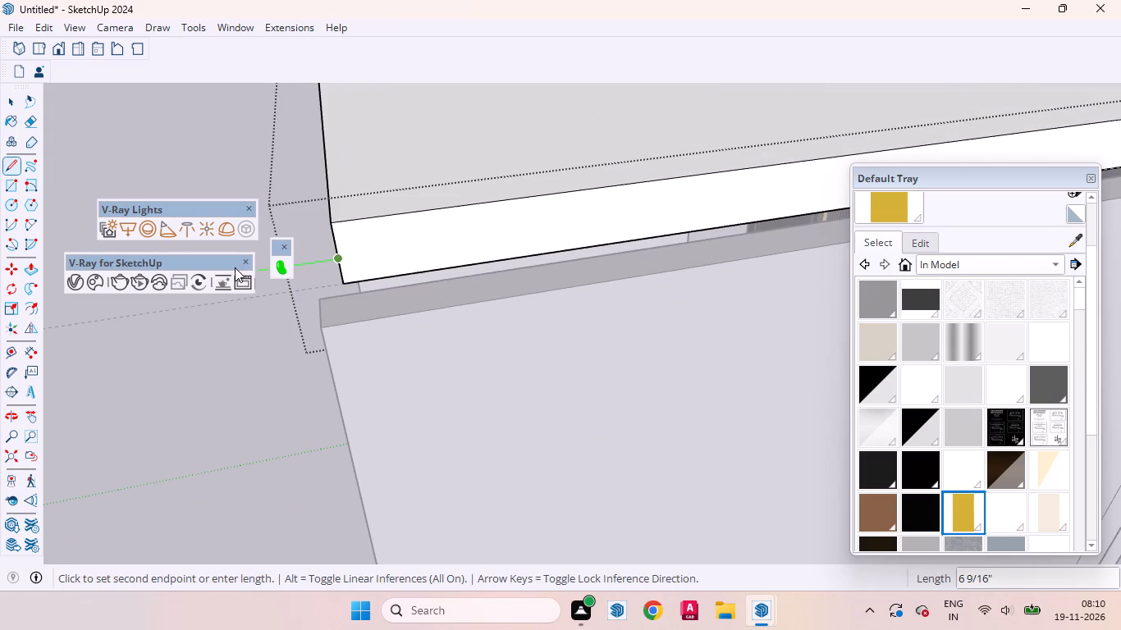
scroll(235, 267, down, 13)
scroll(743, 216, up, 2)
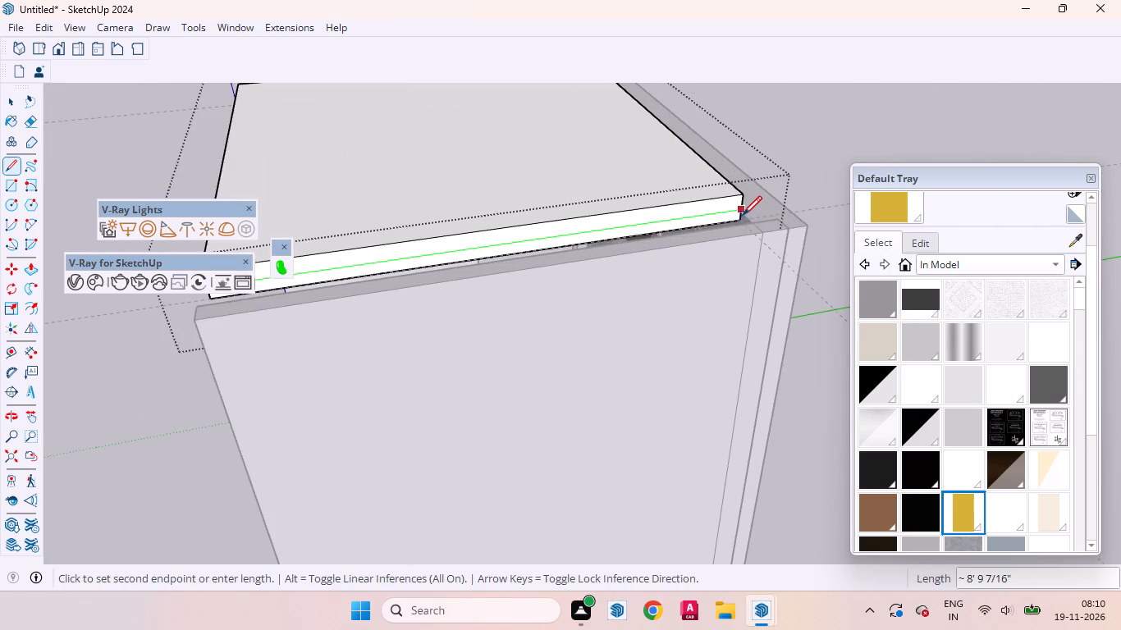
scroll(743, 215, up, 3)
click(743, 214)
key(space)
Pull the upper strip of the slab's side face above the fittings wall outward by 1' 1/2".
click(665, 225)
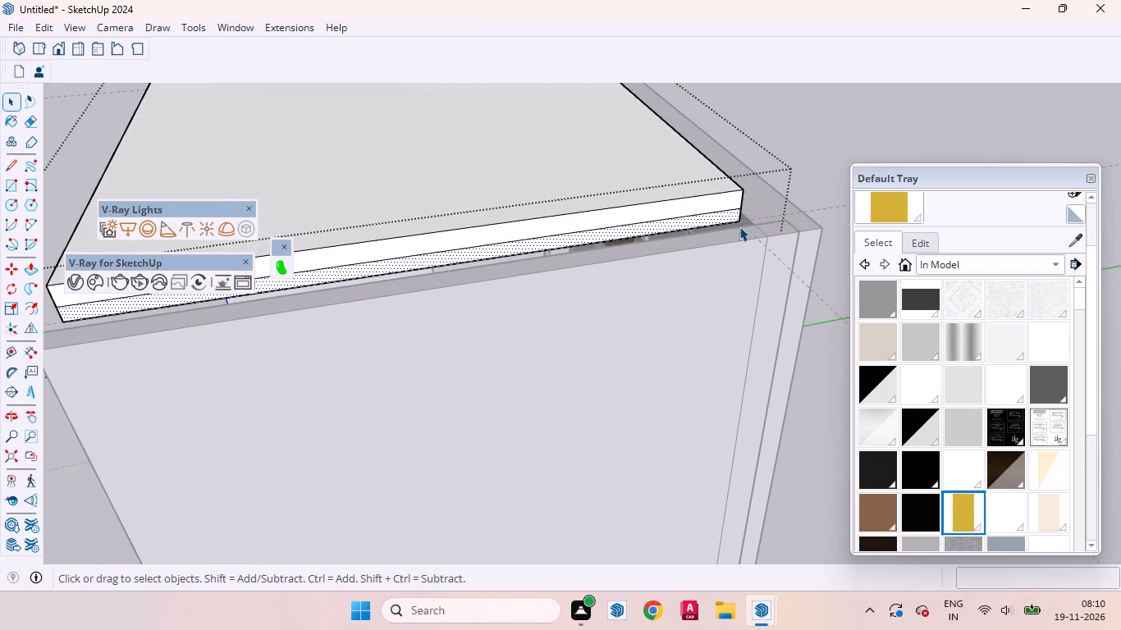
middle_drag(702, 252, 436, 271)
scroll(478, 229, up, 7)
click(481, 222)
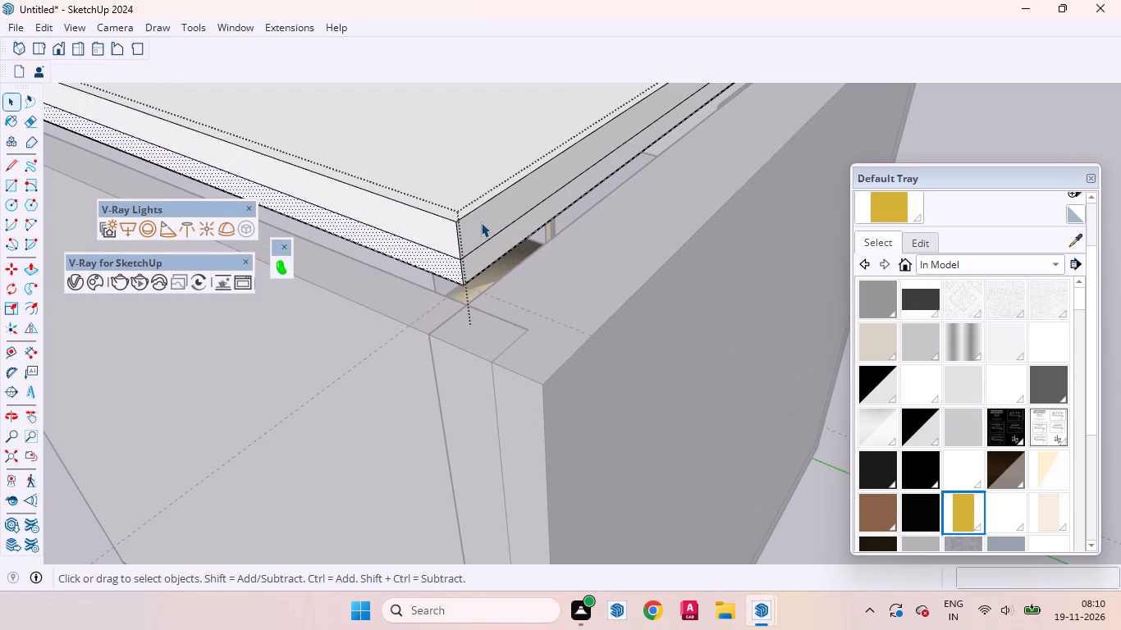
key(p)
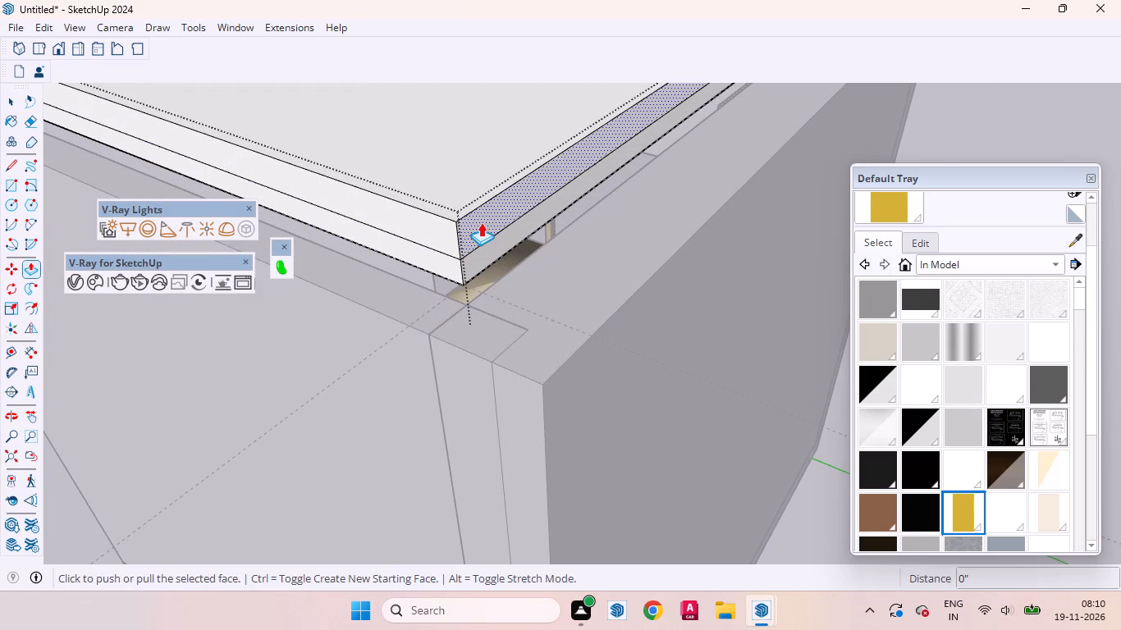
click(481, 222)
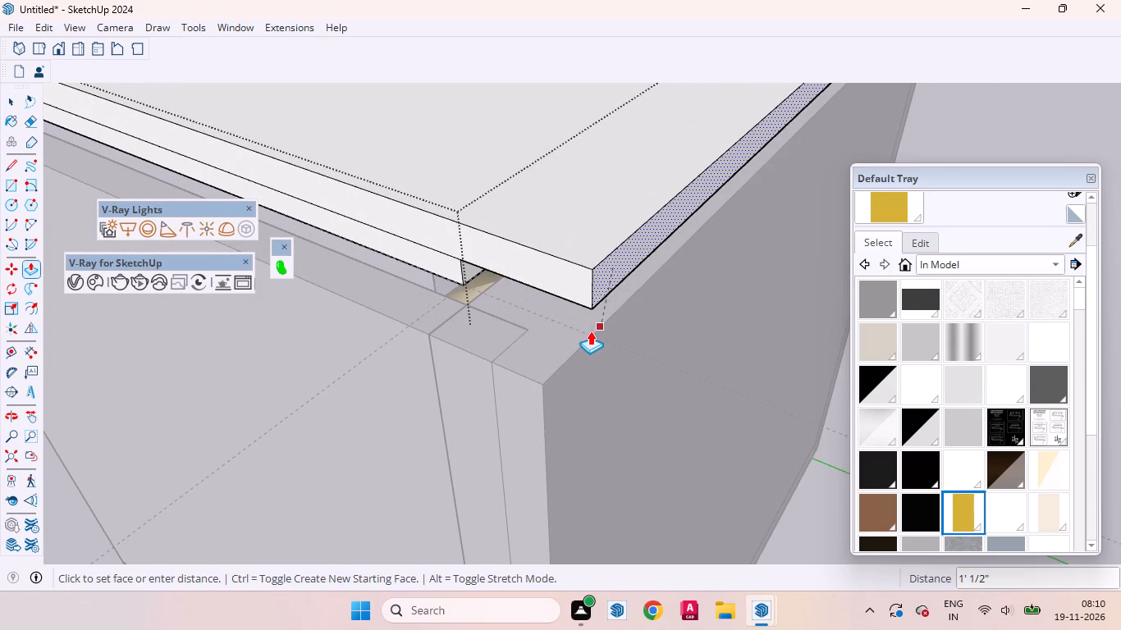
click(589, 332)
Copy the inner edge of the fittings-wall overhang's underside 2" outward to split off a narrow strip.
middle_drag(483, 326, 547, 281)
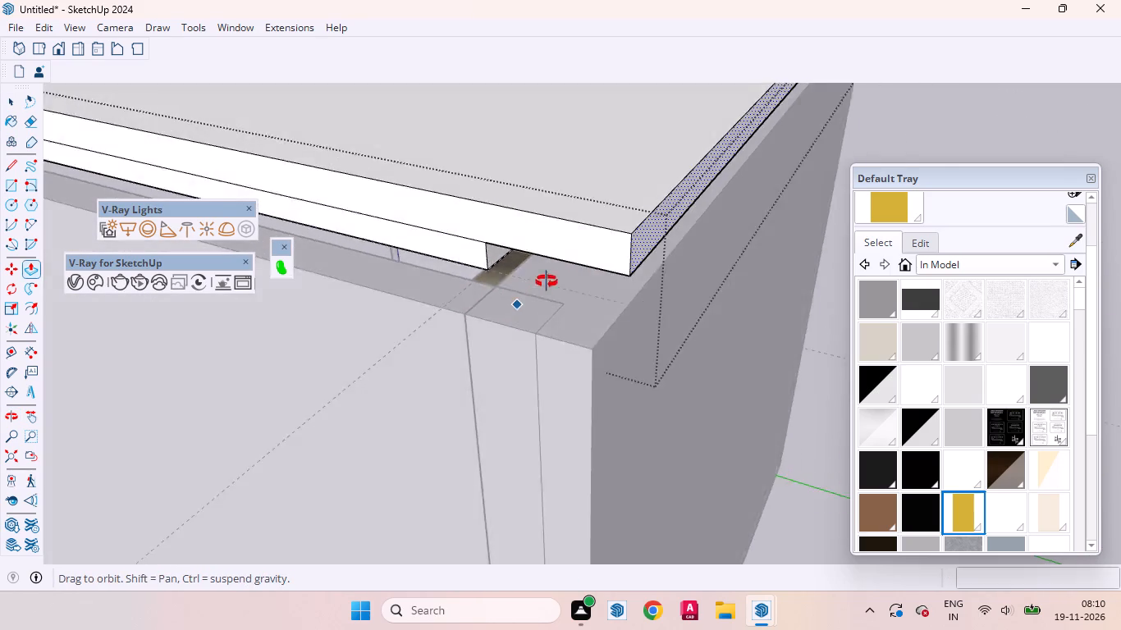
middle_drag(547, 281, 623, 176)
scroll(603, 141, up, 7)
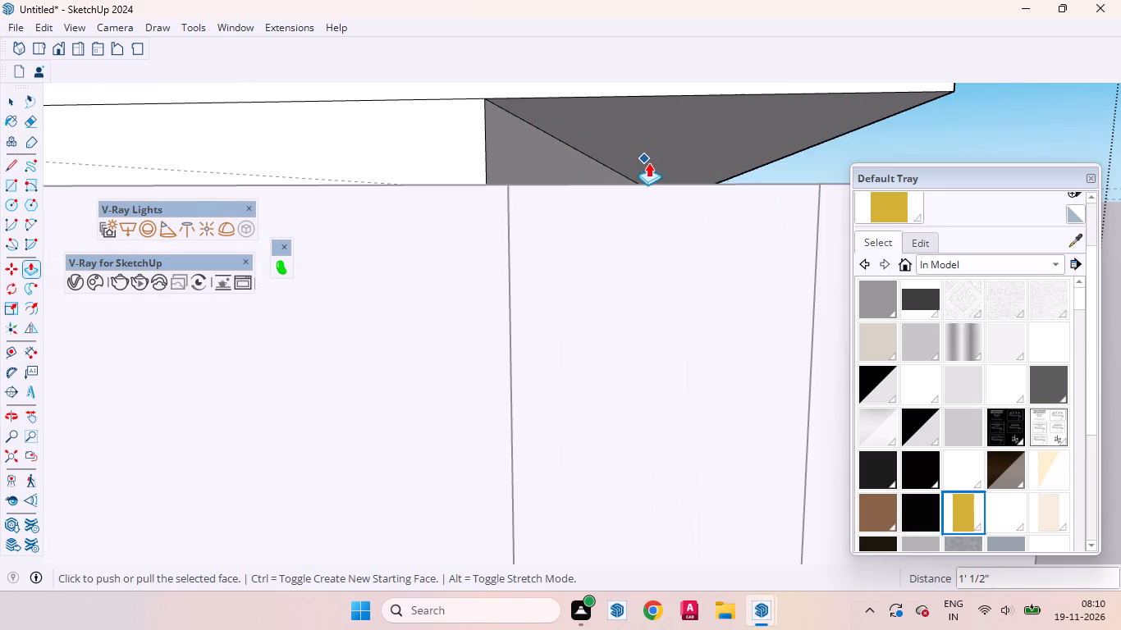
key(space)
scroll(592, 162, up, 4)
click(552, 133)
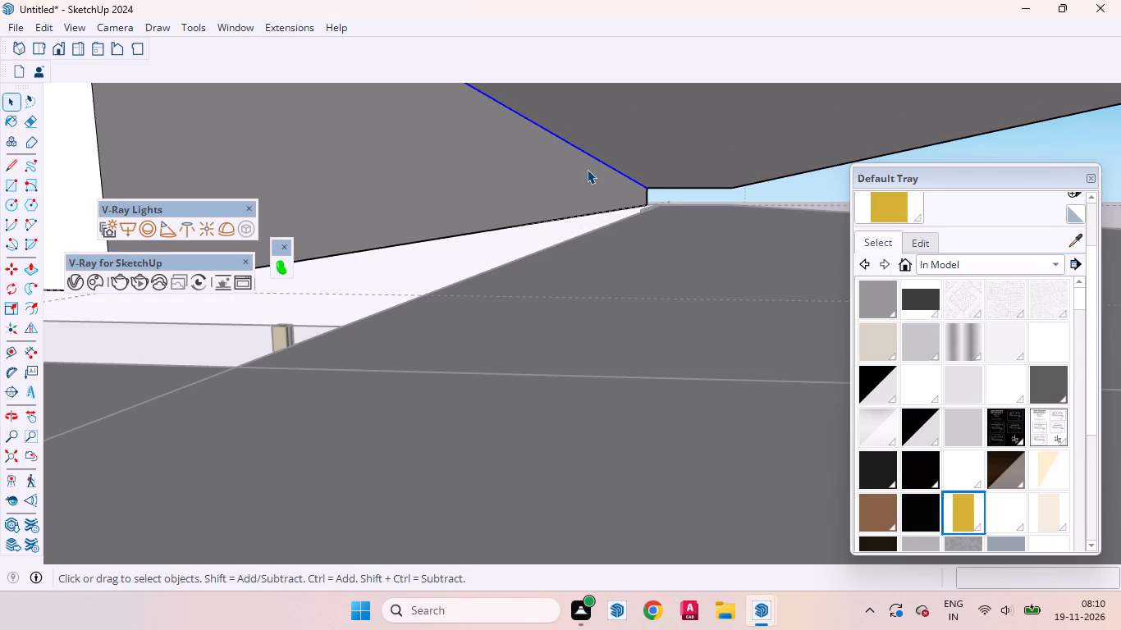
key(m)
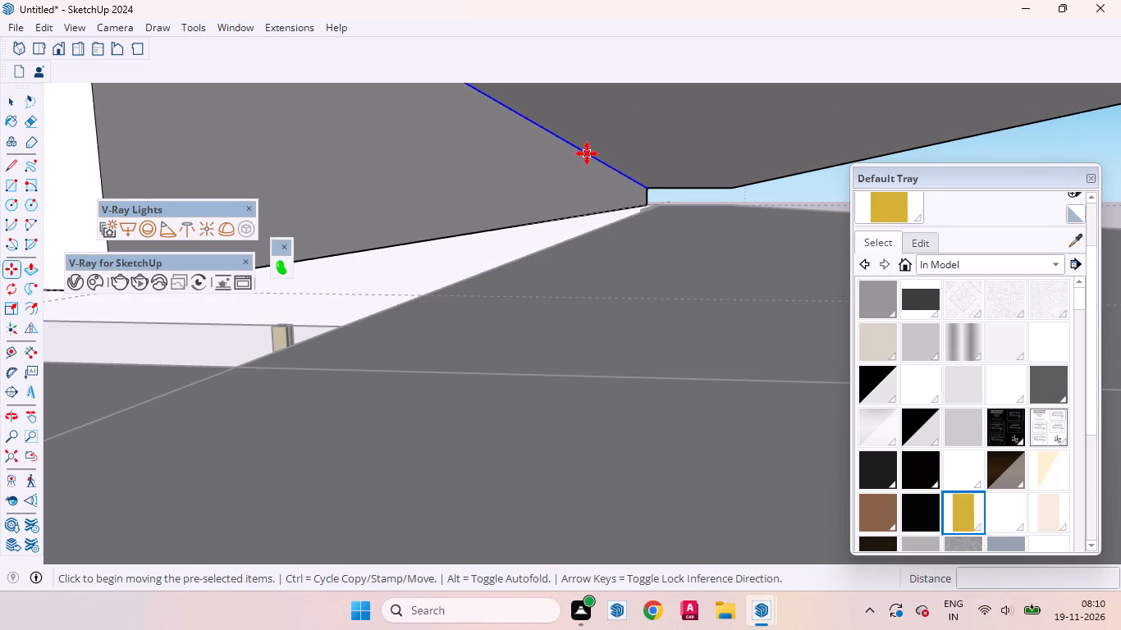
click(587, 153)
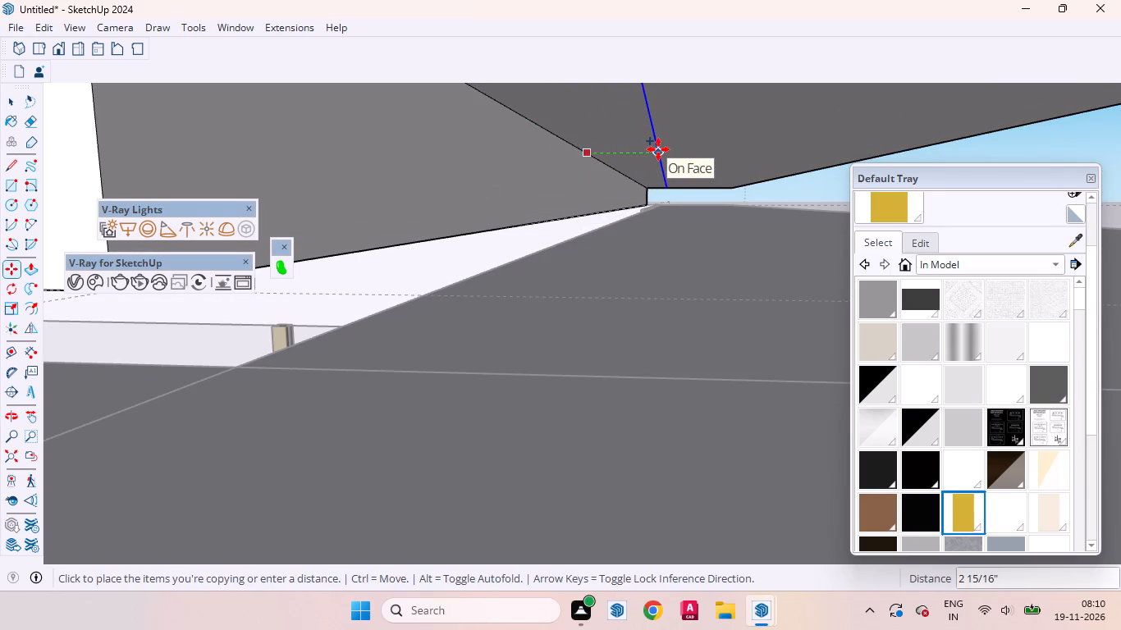
key(2)
key(Return)
key(space)
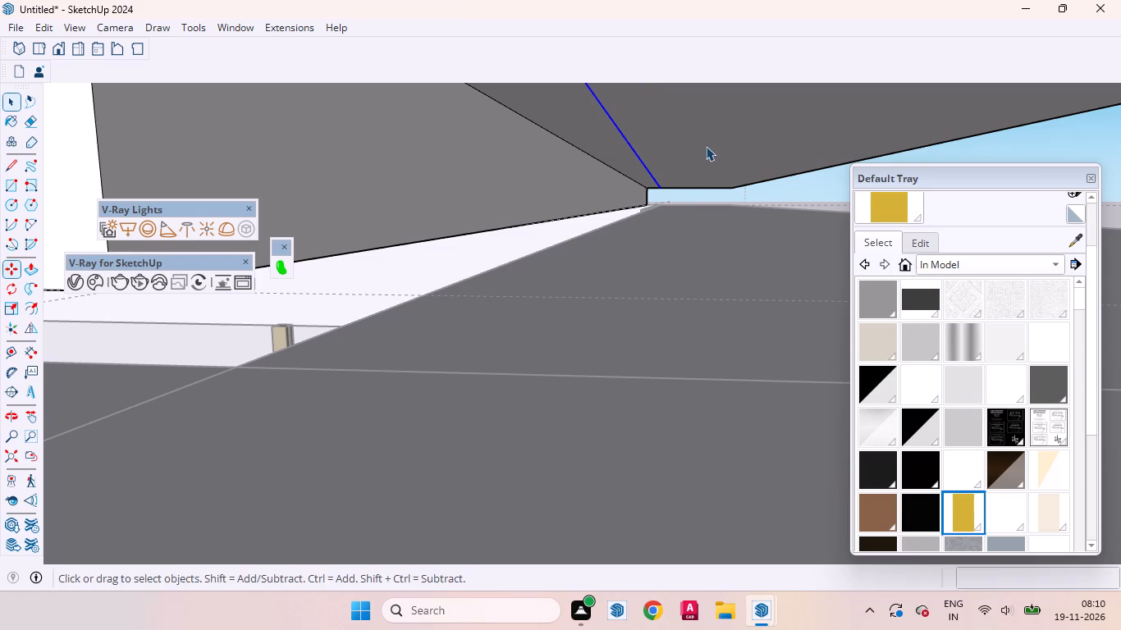
Extrude the outer part of the fittings-wall overhang's underside about 2 9/16" down to wall-top level.
click(708, 144)
scroll(661, 203, down, 8)
middle_click(699, 204)
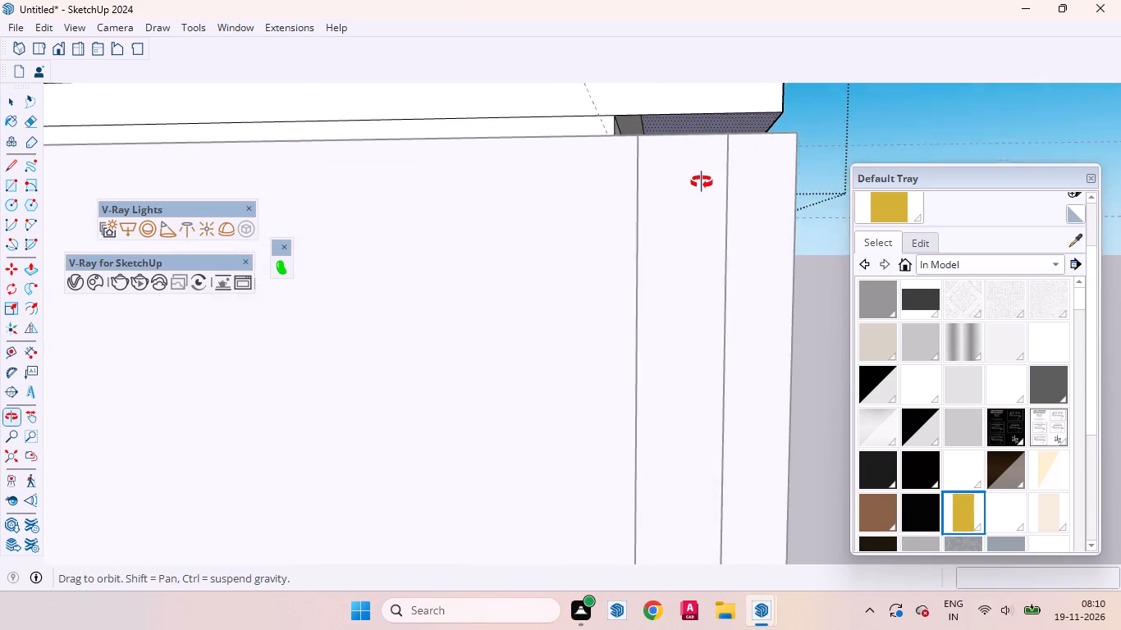
scroll(708, 184, up, 3)
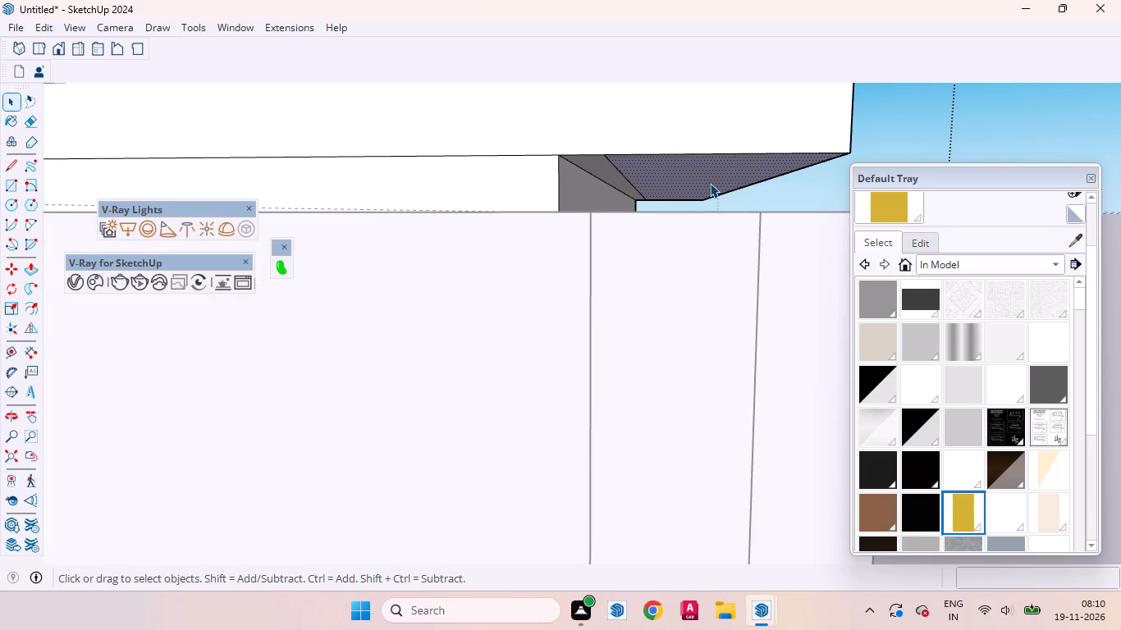
key(p)
click(710, 169)
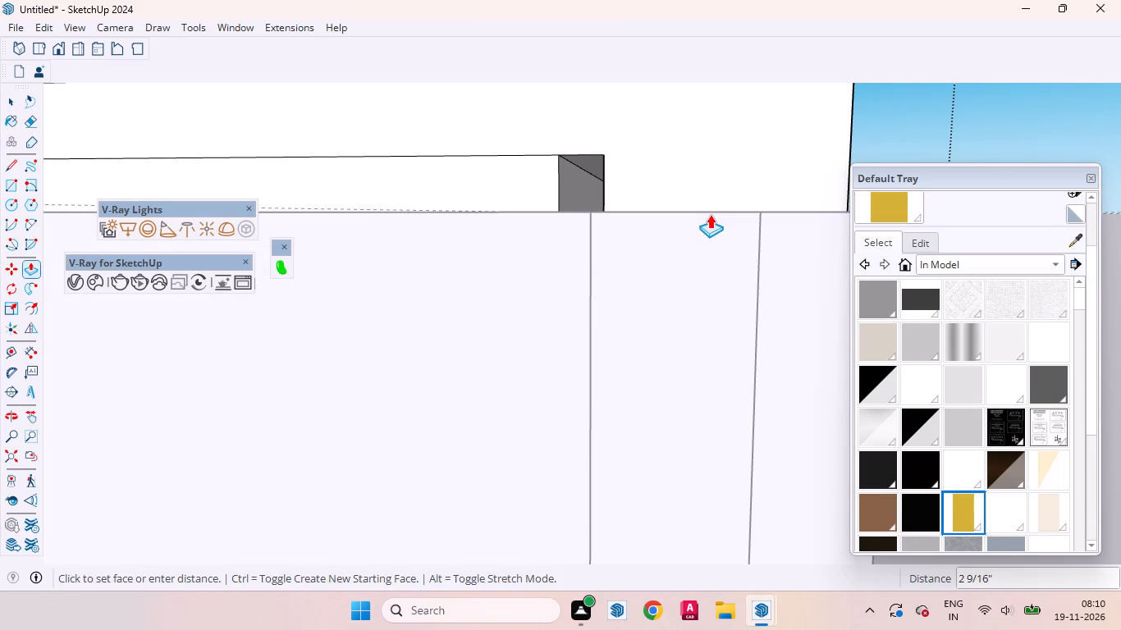
click(768, 214)
key(space)
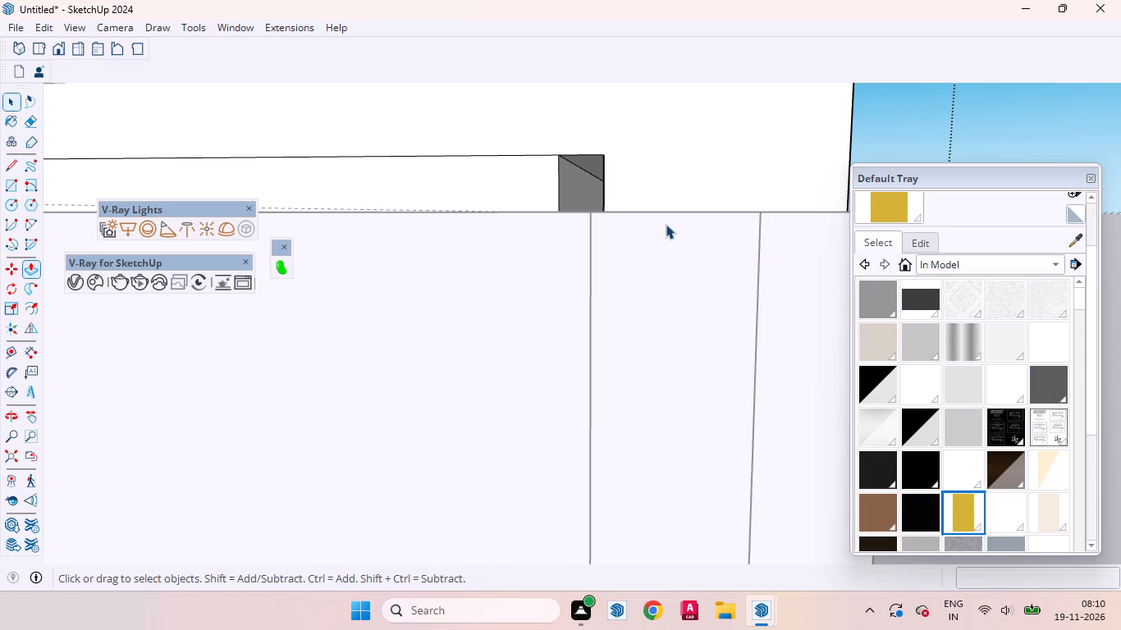
Pull the upper strip of the slab's side face opposite the vanity outward by about 6 1/2".
middle_drag(655, 223, 844, 253)
scroll(715, 264, down, 6)
scroll(718, 290, up, 1)
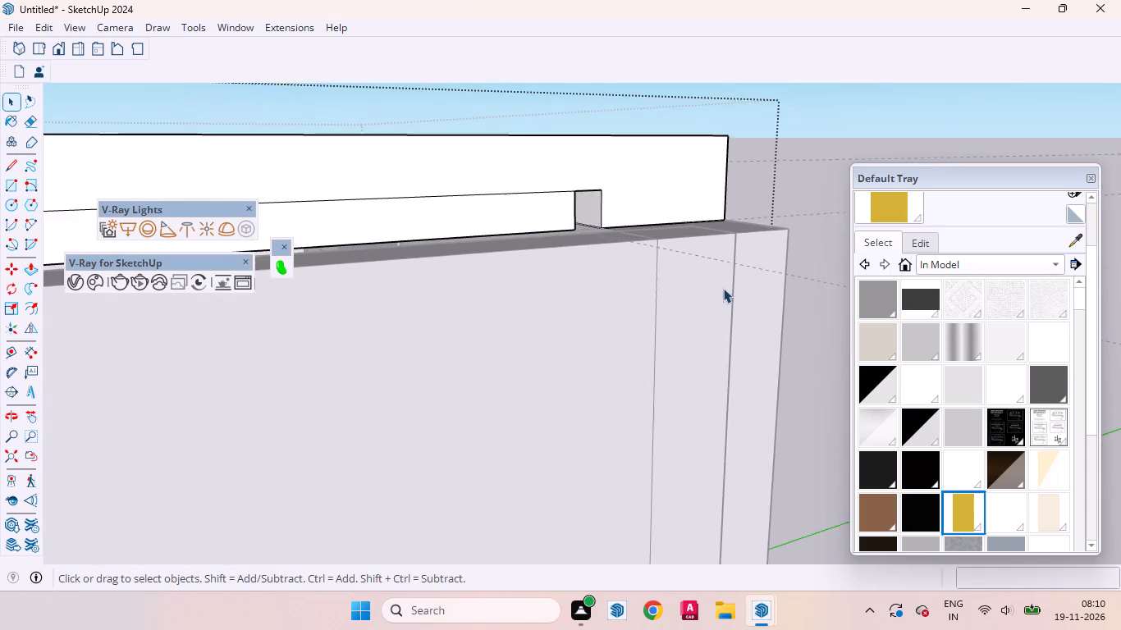
scroll(723, 288, down, 8)
scroll(698, 232, up, 3)
scroll(696, 235, down, 8)
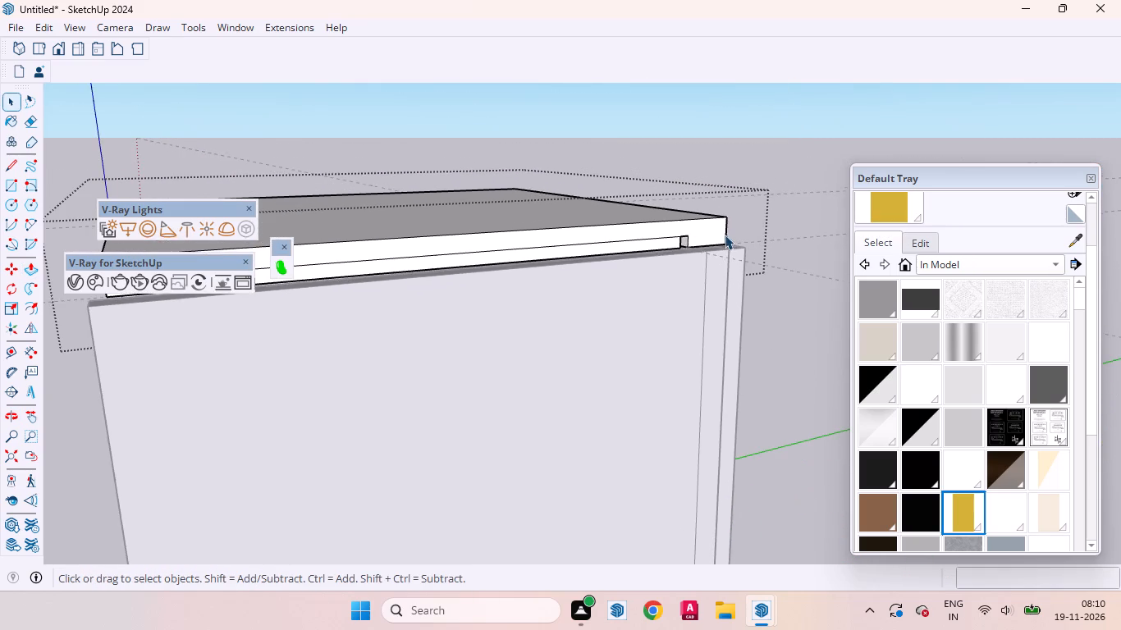
middle_drag(651, 243, 795, 234)
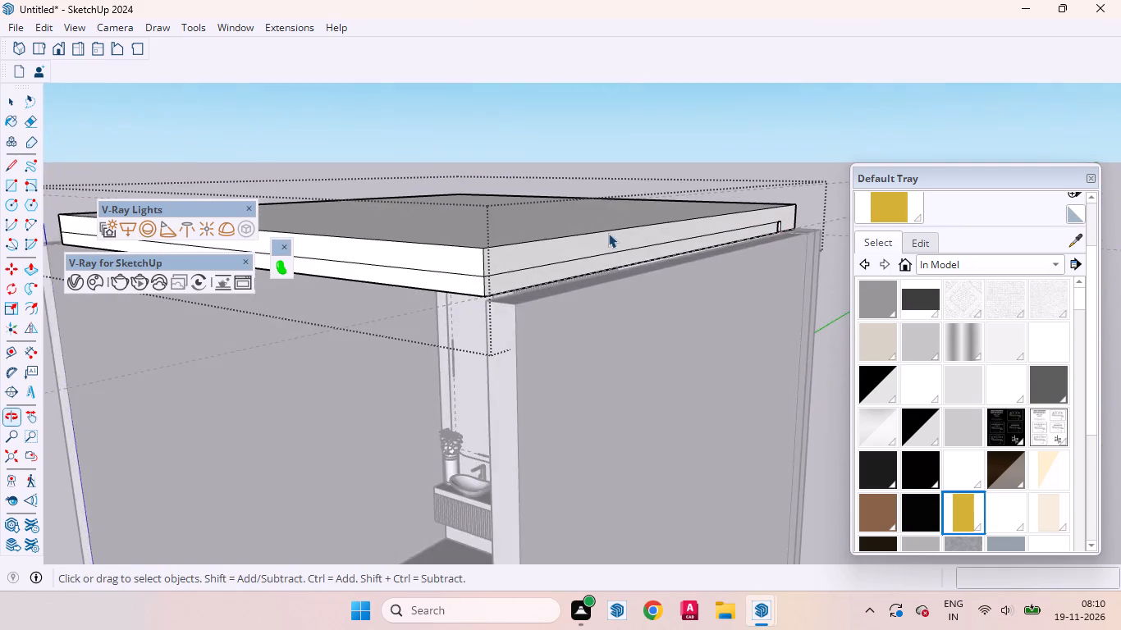
scroll(588, 239, up, 6)
click(581, 250)
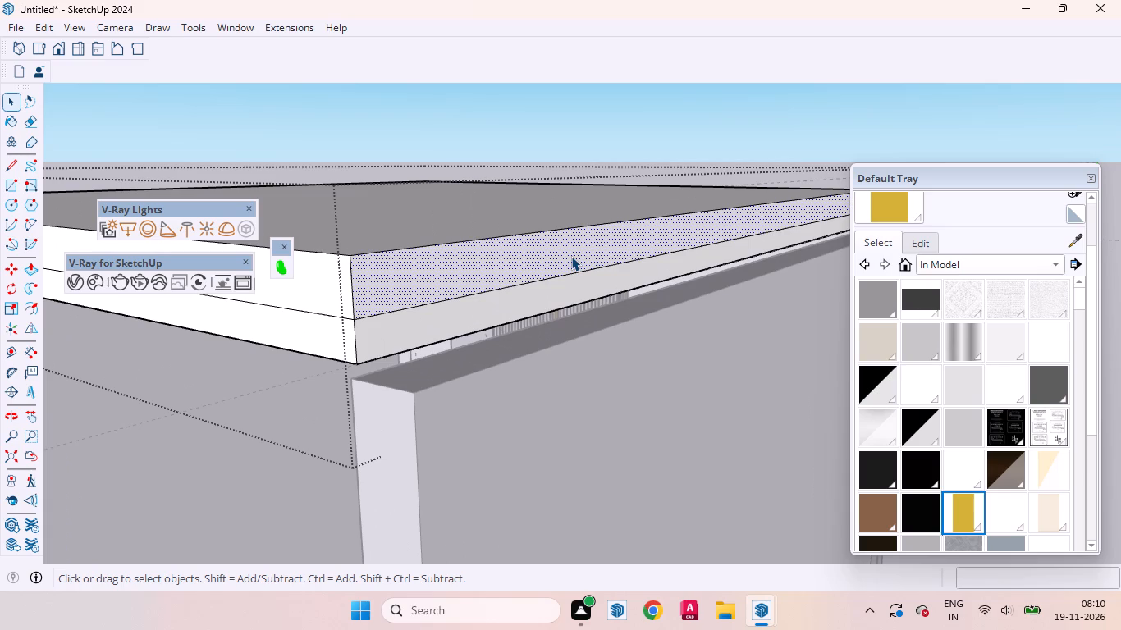
key(p)
scroll(560, 254, down, 5)
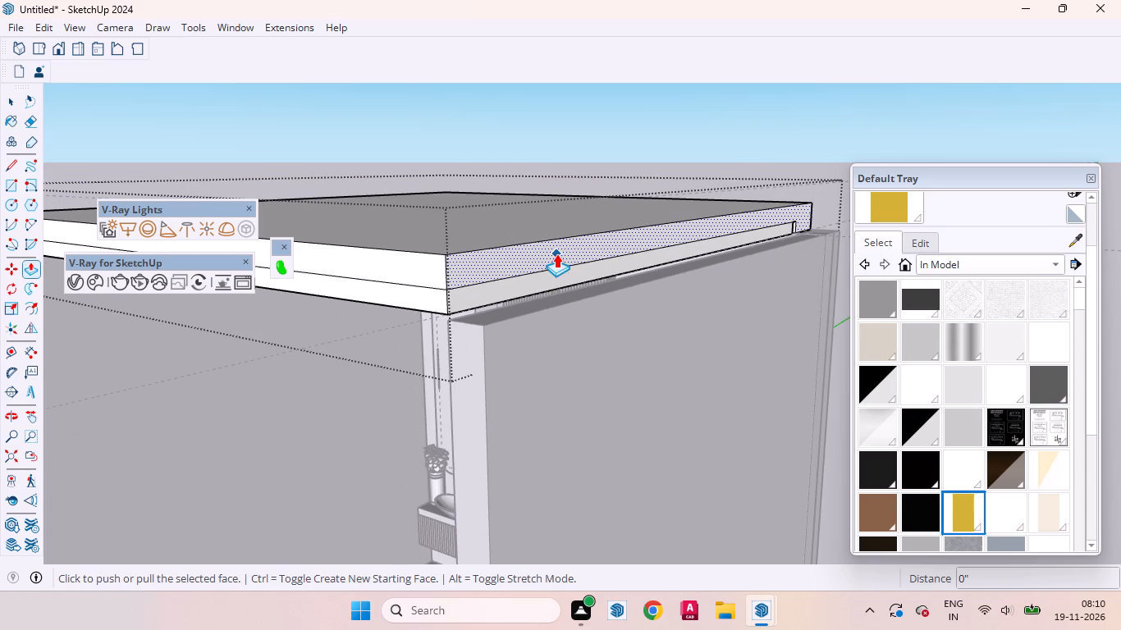
click(556, 253)
click(549, 312)
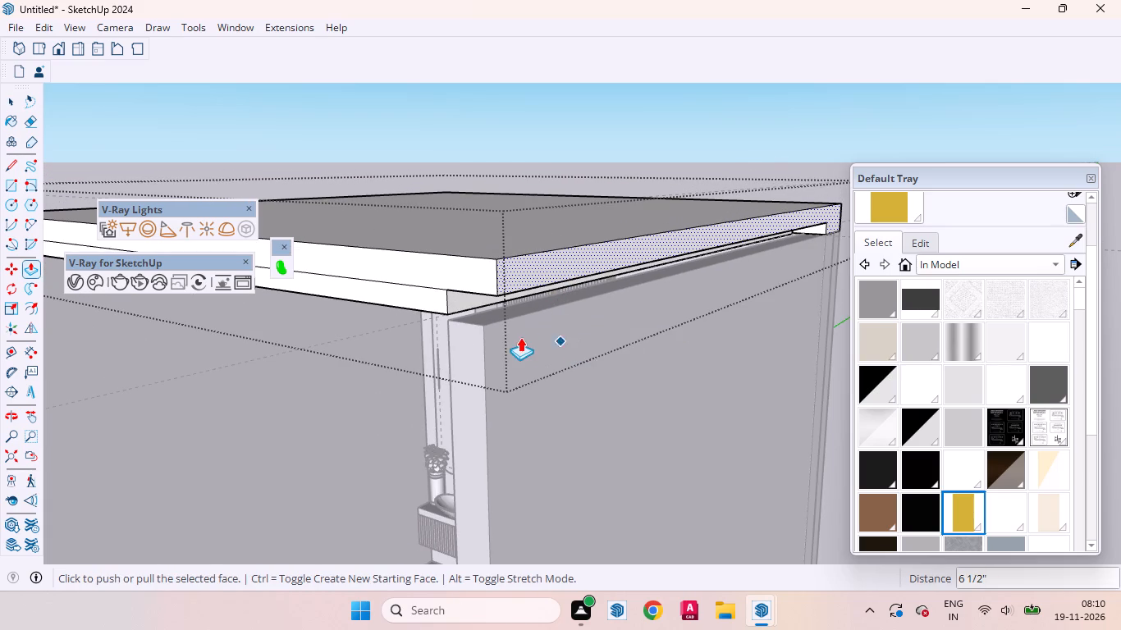
key(space)
Copy the inner edge of the underside of the overhang opposite the vanity 2" outward.
middle_drag(503, 333, 688, 246)
scroll(487, 273, up, 6)
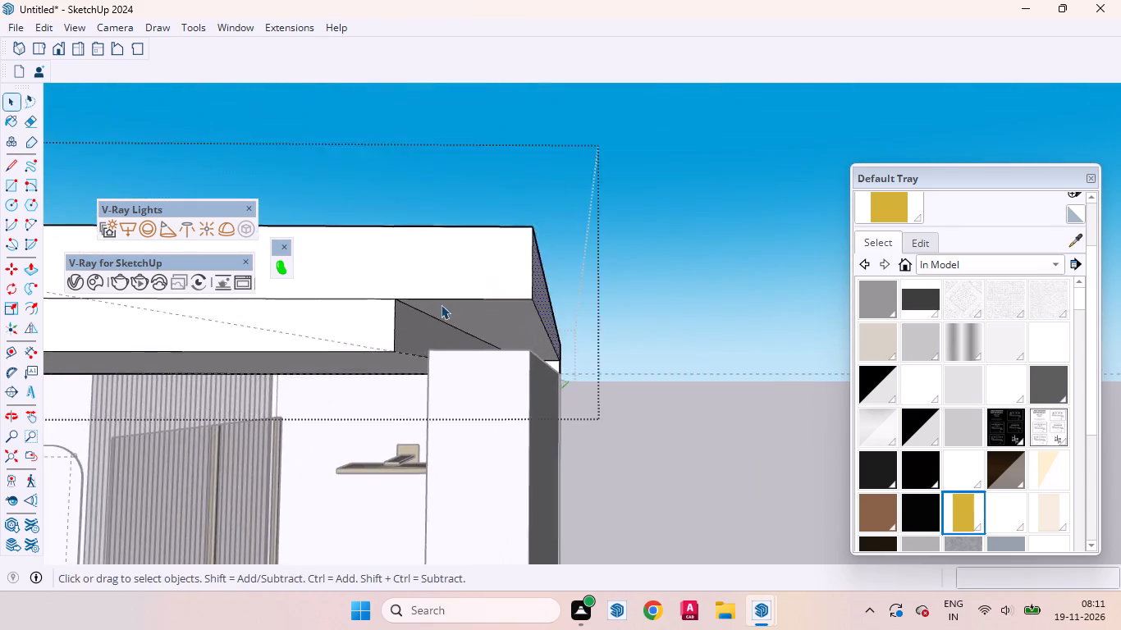
scroll(441, 304, up, 4)
click(427, 308)
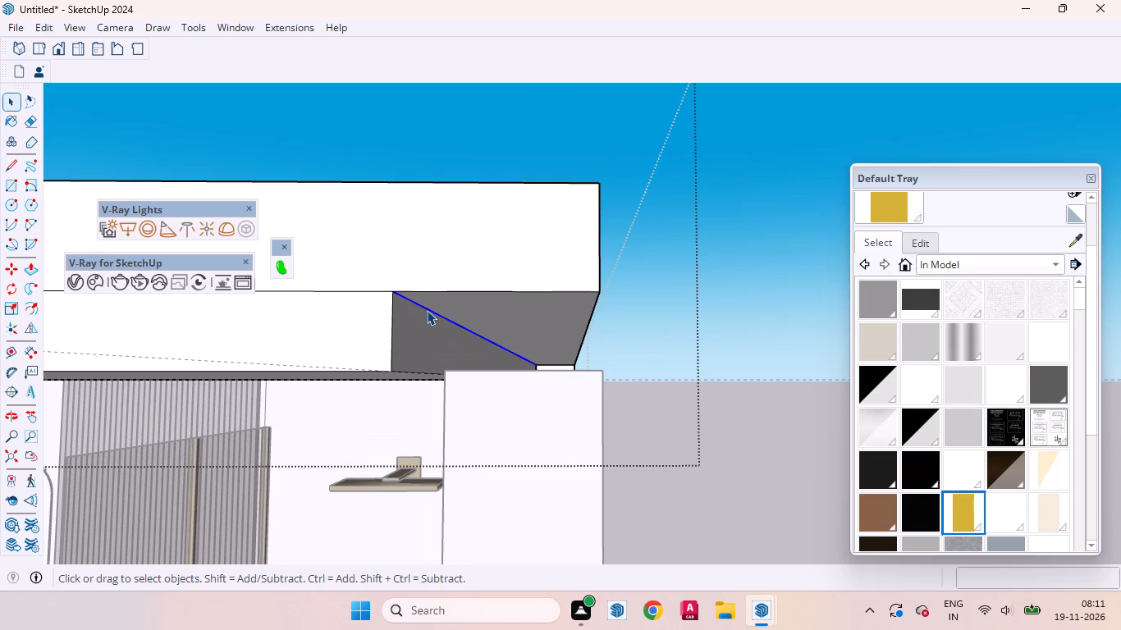
key(m)
click(427, 310)
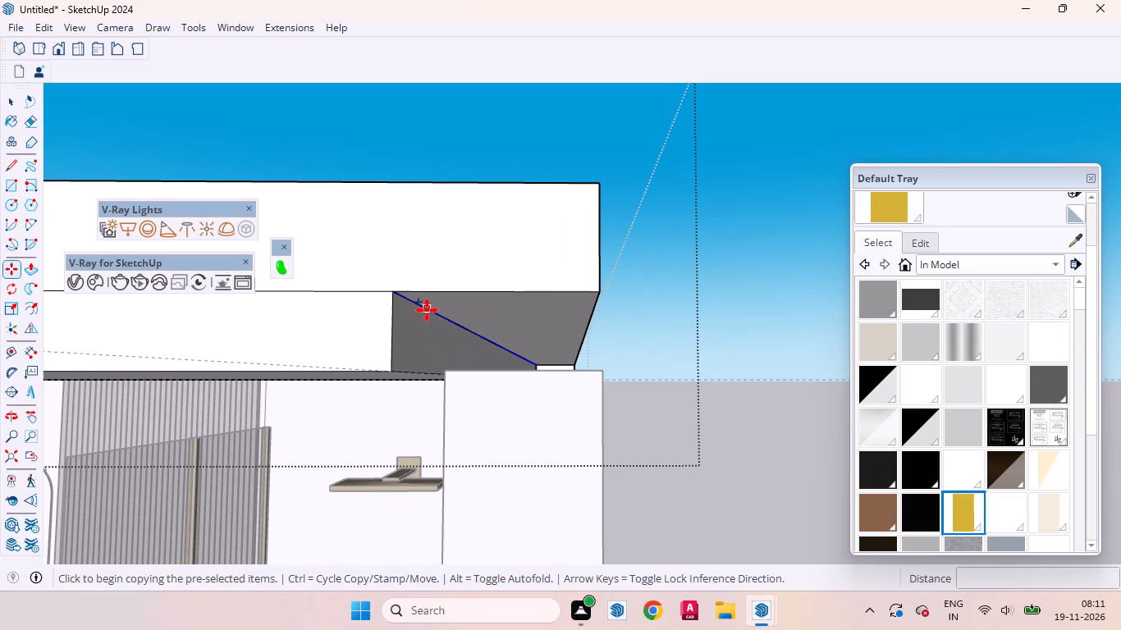
key(2)
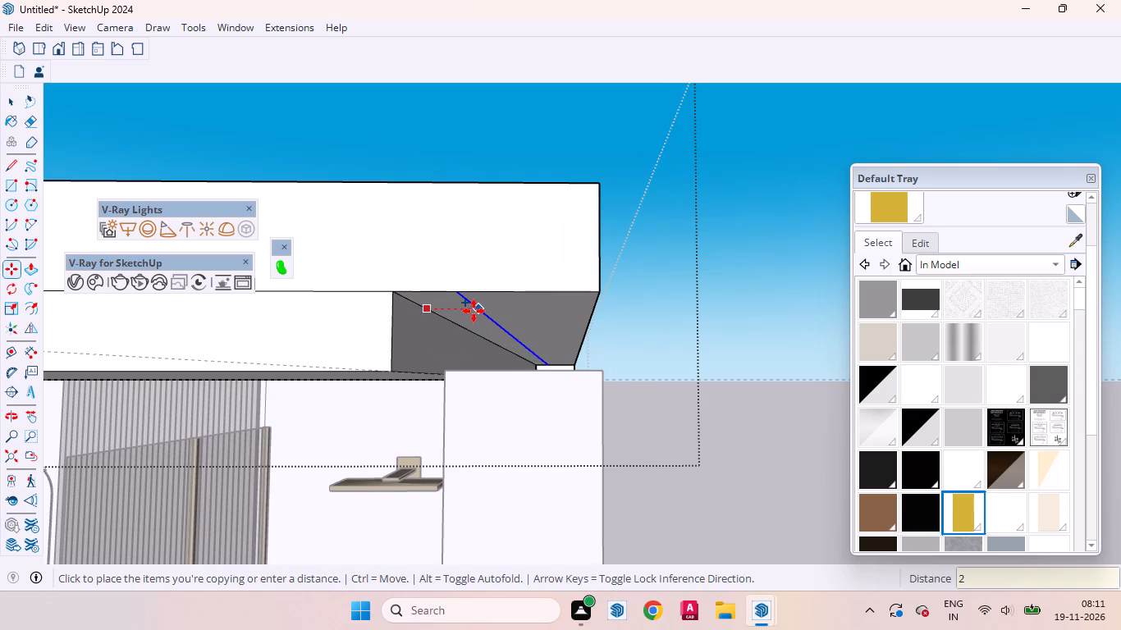
key(Return)
key(space)
Extrude the outer part of the underside of the overhang opposite the vanity about 2 1/2" down to wall-top level.
click(546, 321)
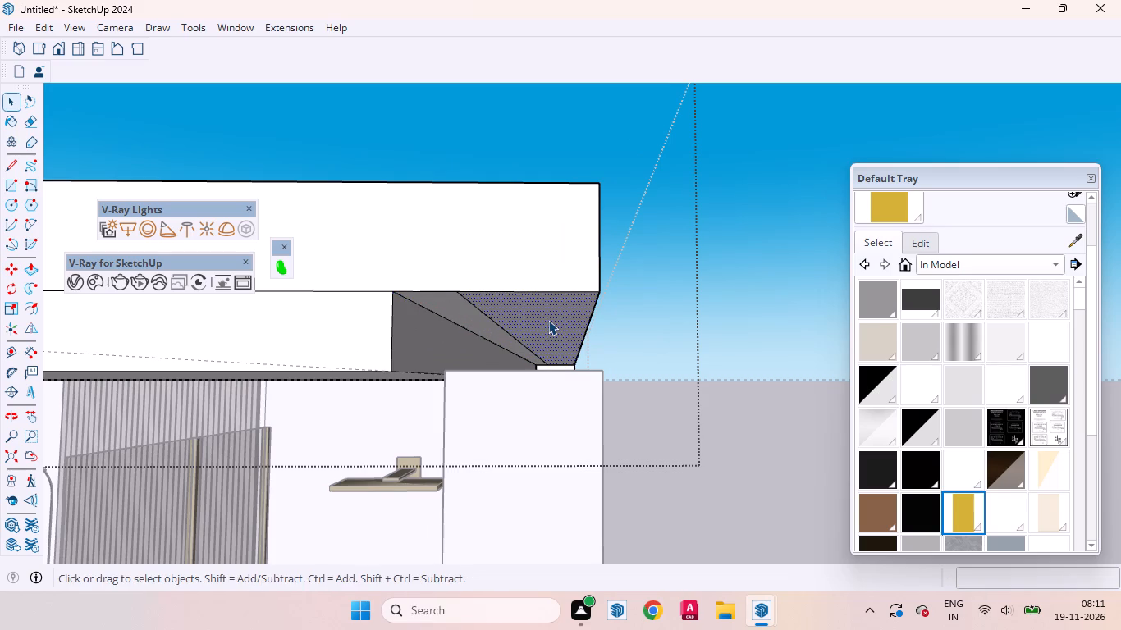
key(p)
click(548, 320)
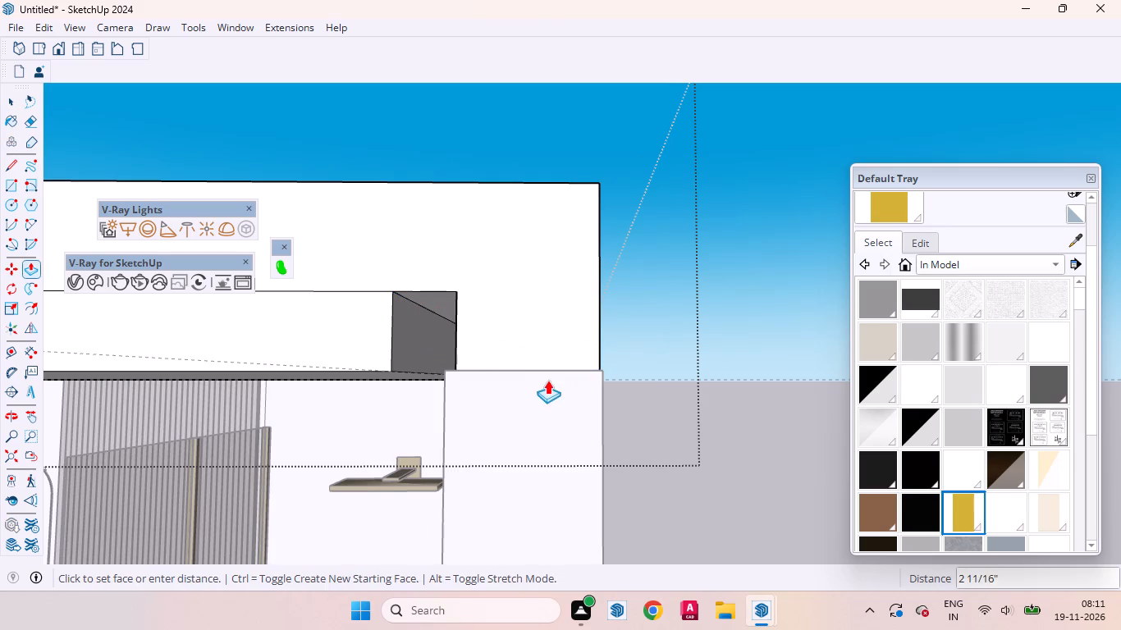
middle_drag(590, 375, 276, 406)
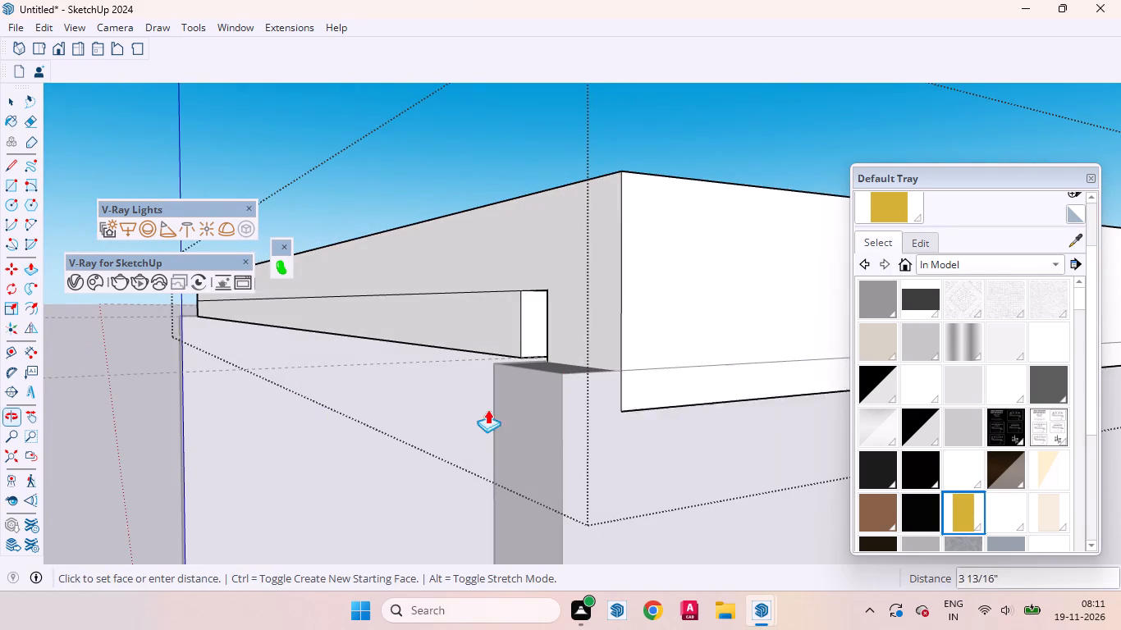
click(588, 371)
key(space)
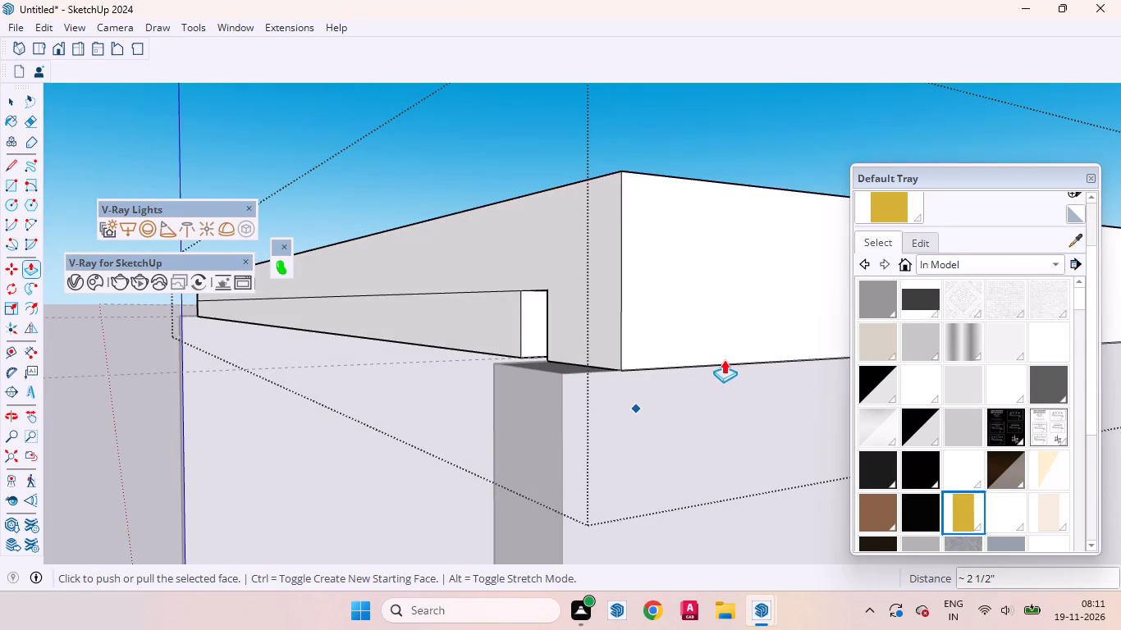
scroll(730, 359, down, 4)
key(space)
Pull the upper strip of the slab's vanity-side face outward over the wall top to the wall's outer face.
scroll(580, 380, down, 8)
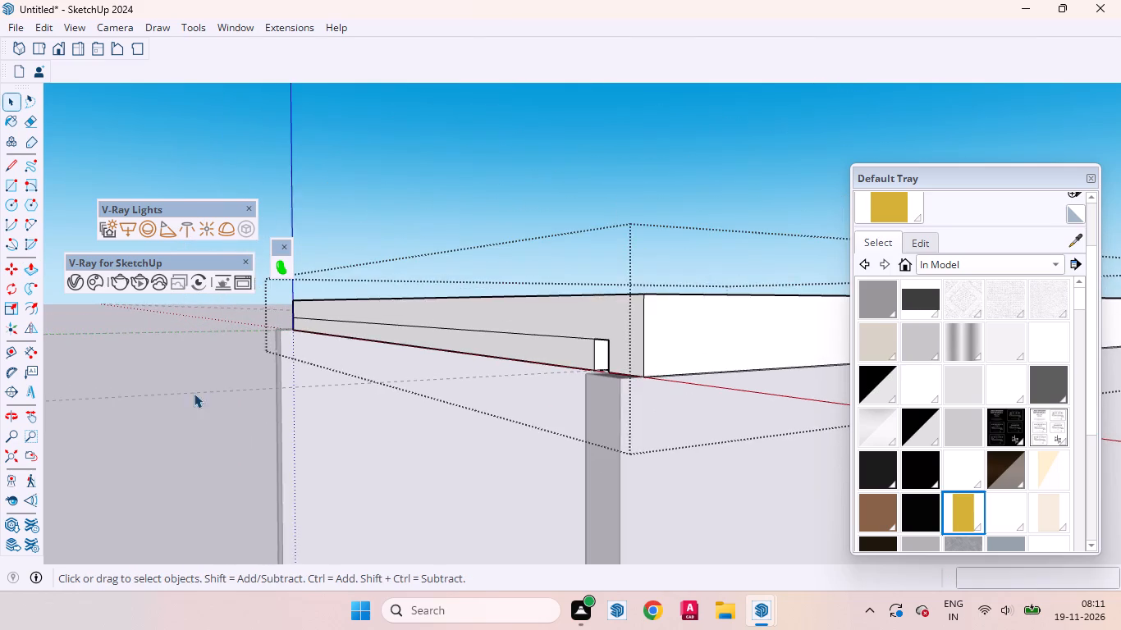
middle_drag(217, 397, 655, 384)
scroll(674, 336, down, 6)
middle_drag(525, 372, 501, 230)
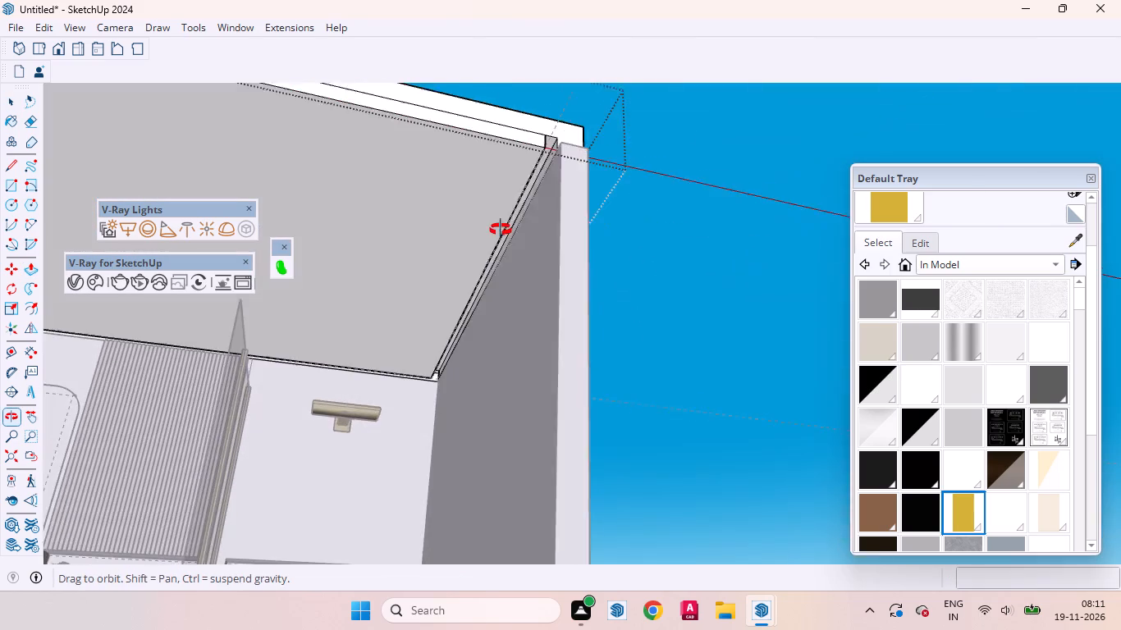
middle_drag(501, 230, 531, 285)
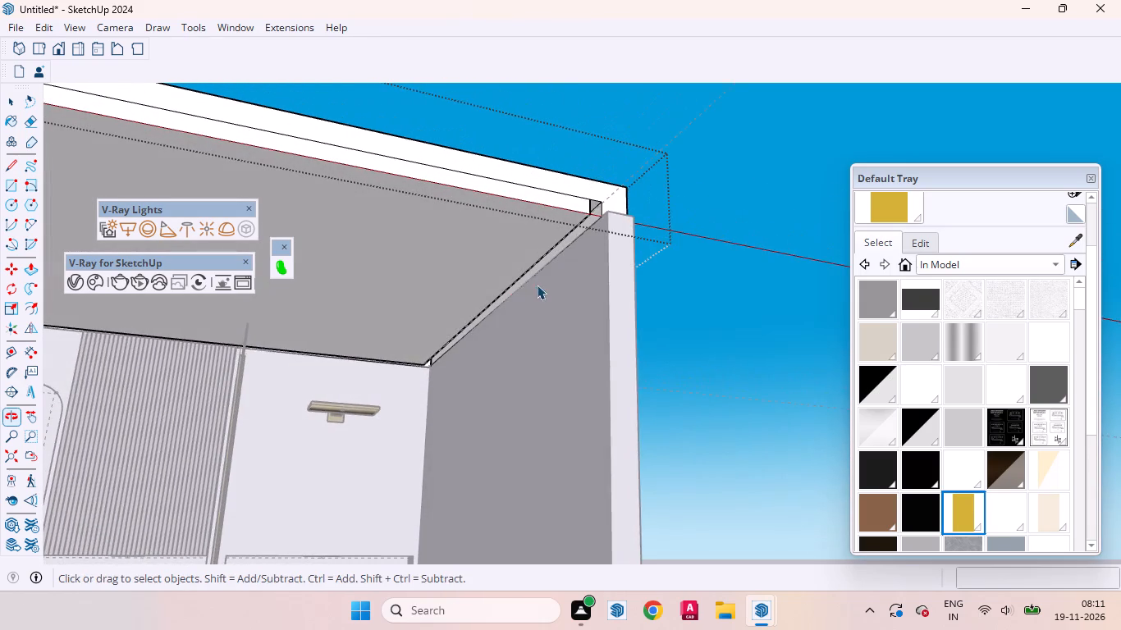
scroll(618, 233, up, 16)
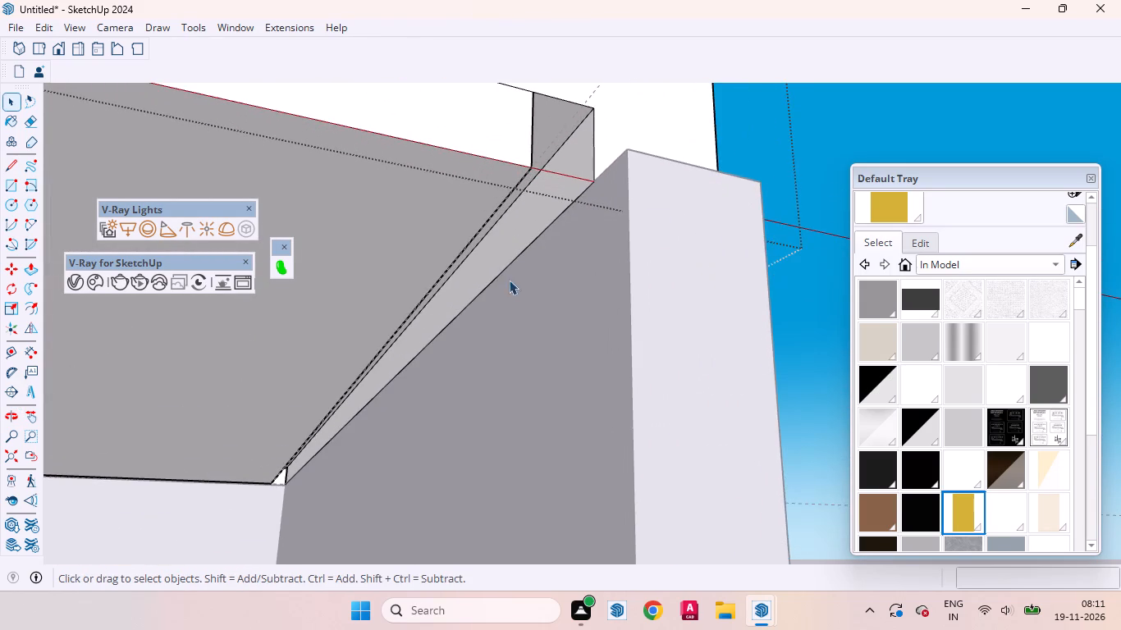
scroll(500, 294, down, 20)
scroll(500, 294, down, 9)
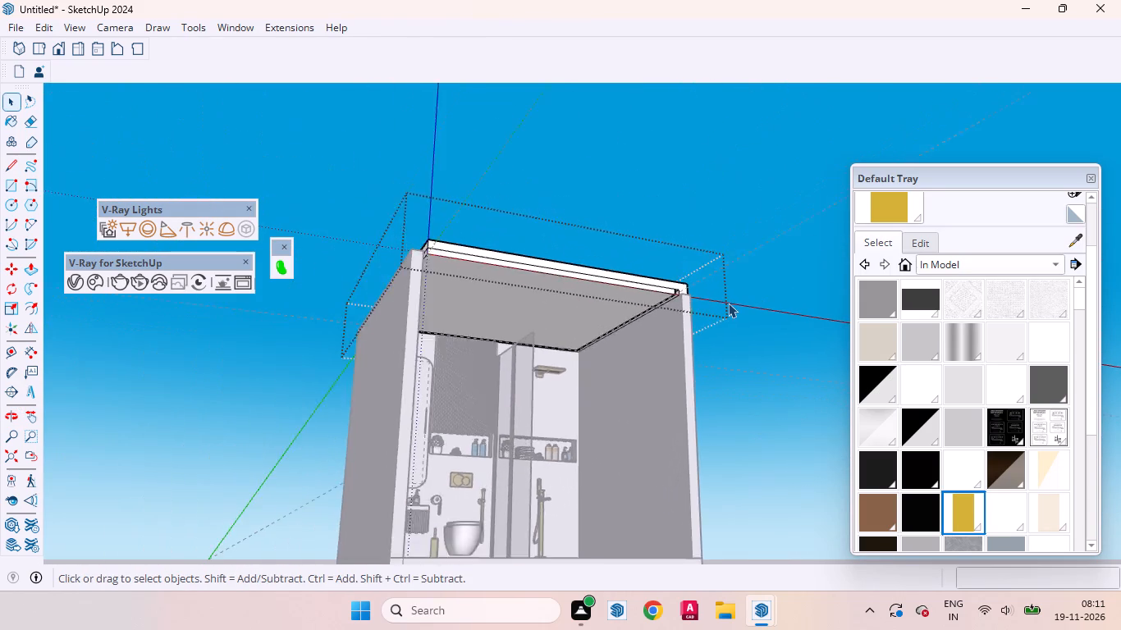
scroll(728, 303, down, 4)
scroll(546, 262, up, 19)
middle_drag(517, 311, 564, 372)
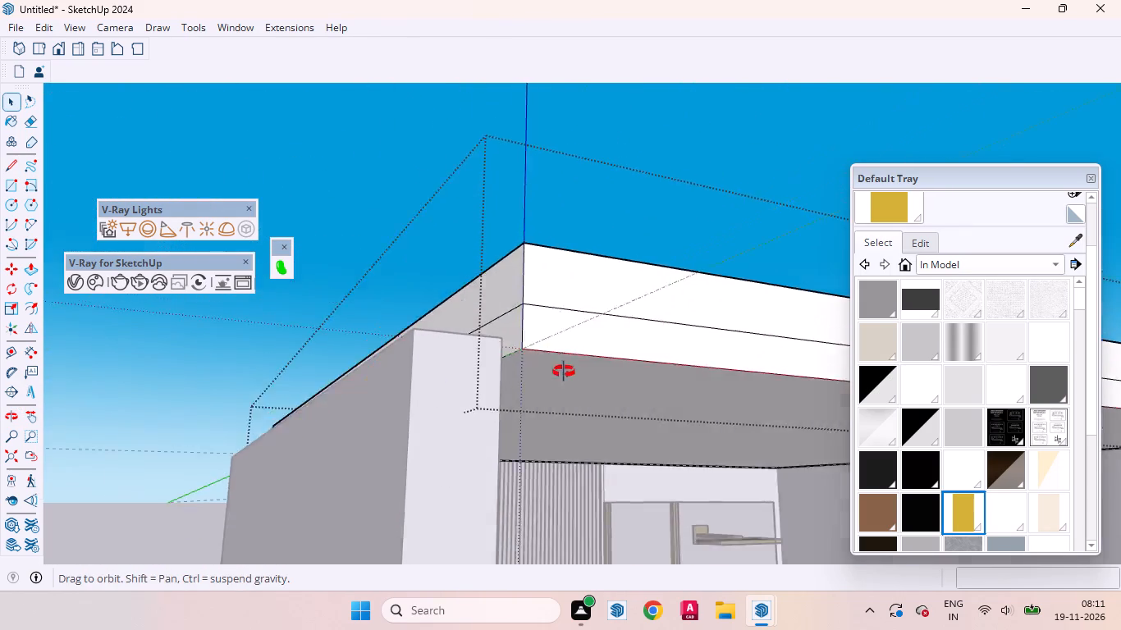
middle_drag(564, 372, 615, 500)
click(455, 240)
scroll(462, 246, down, 3)
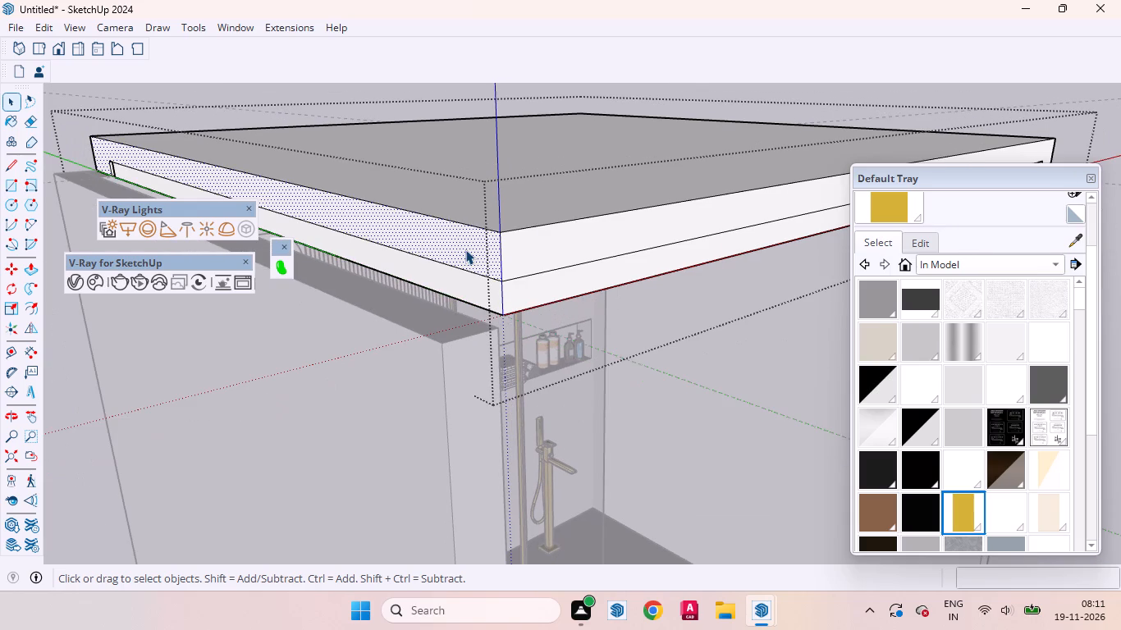
key(p)
click(465, 249)
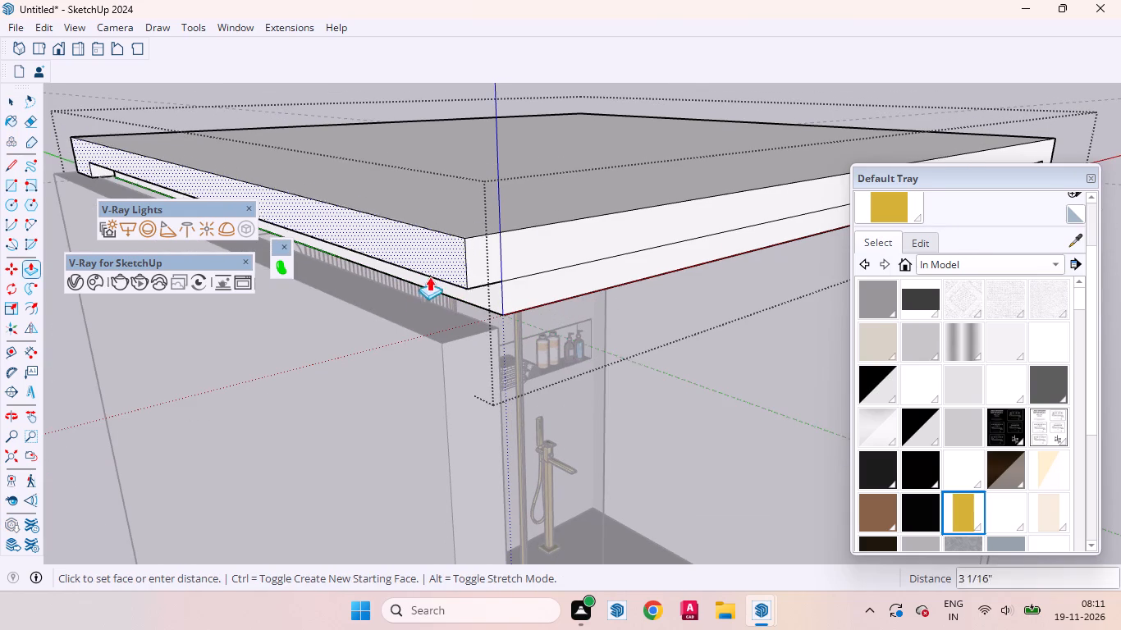
click(415, 330)
key(space)
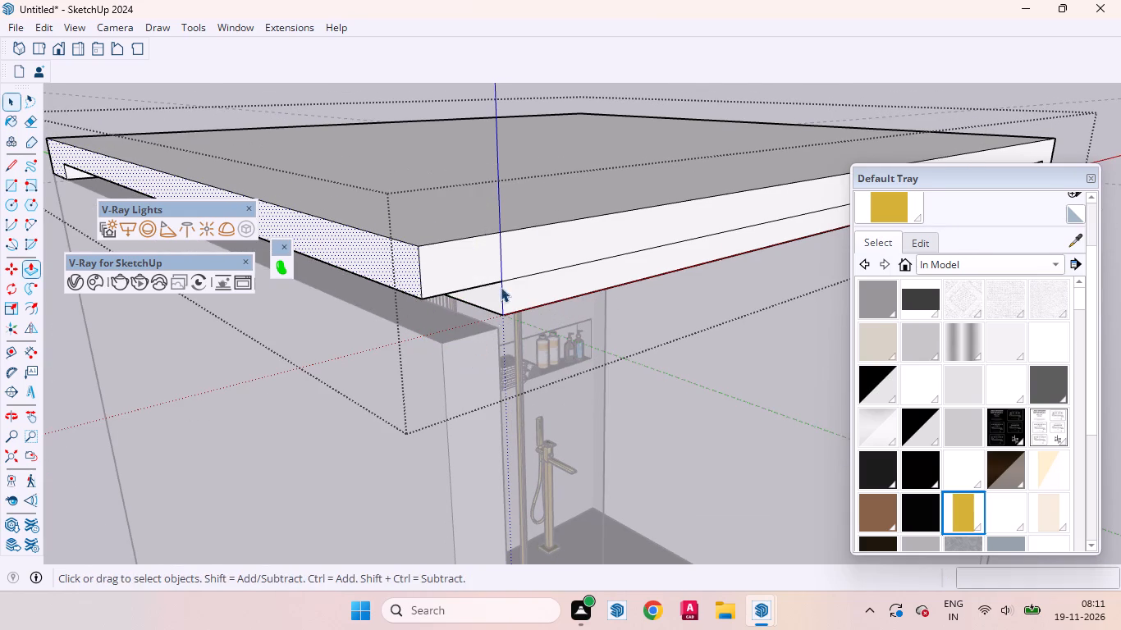
Copy the inner edge of the vanity-side overhang's underside 2" outward to split off a narrow strip.
middle_drag(491, 277, 370, 128)
scroll(442, 278, up, 10)
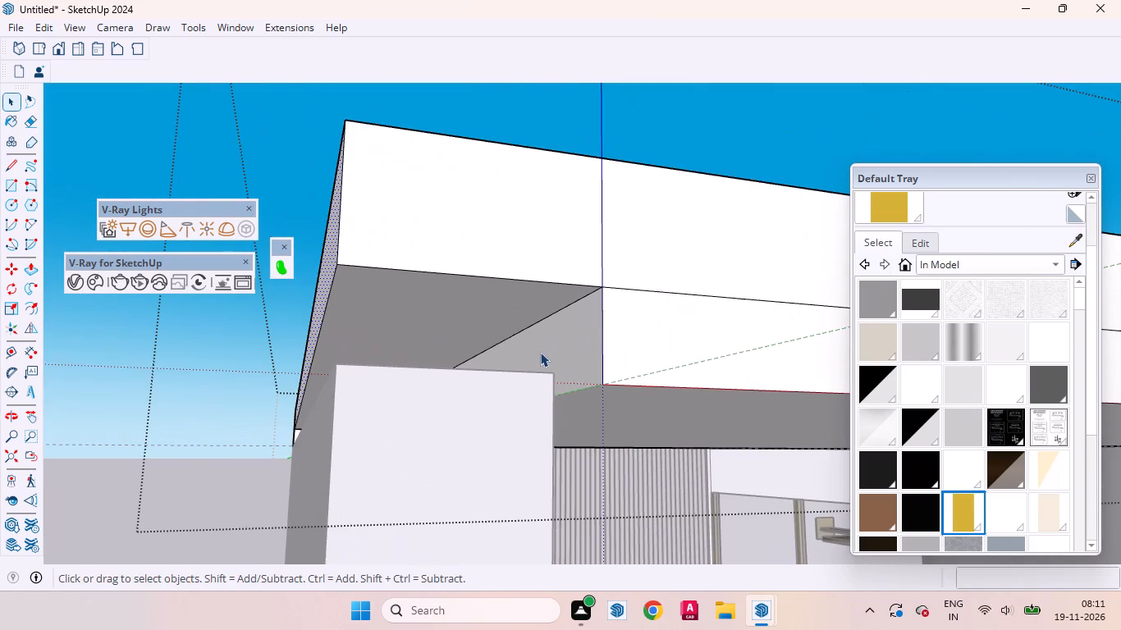
click(541, 319)
key(m)
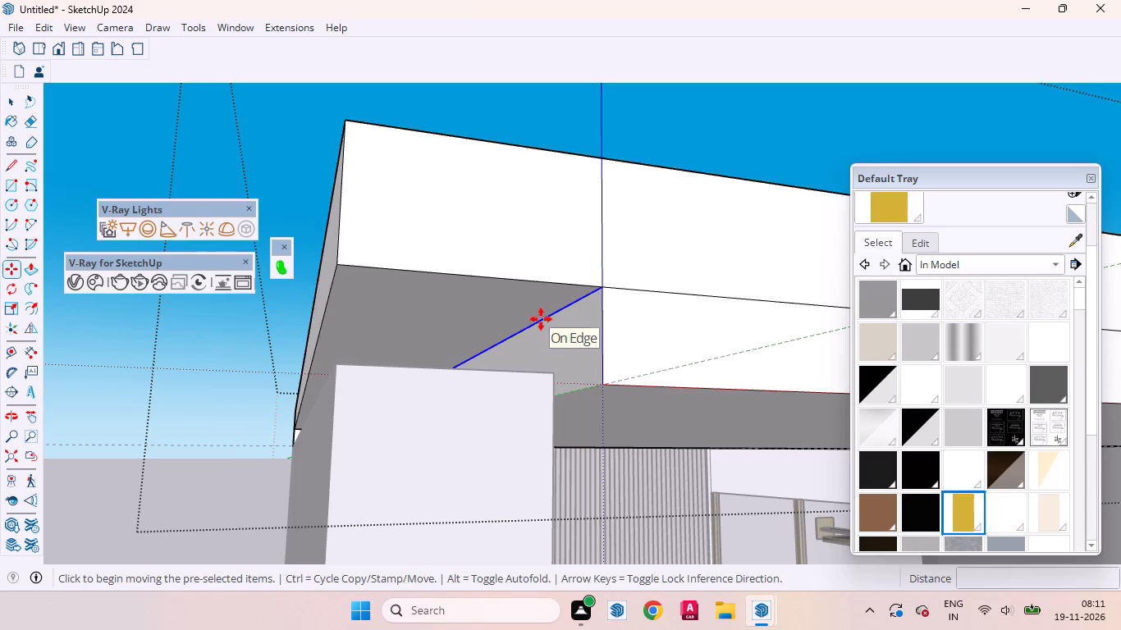
click(541, 319)
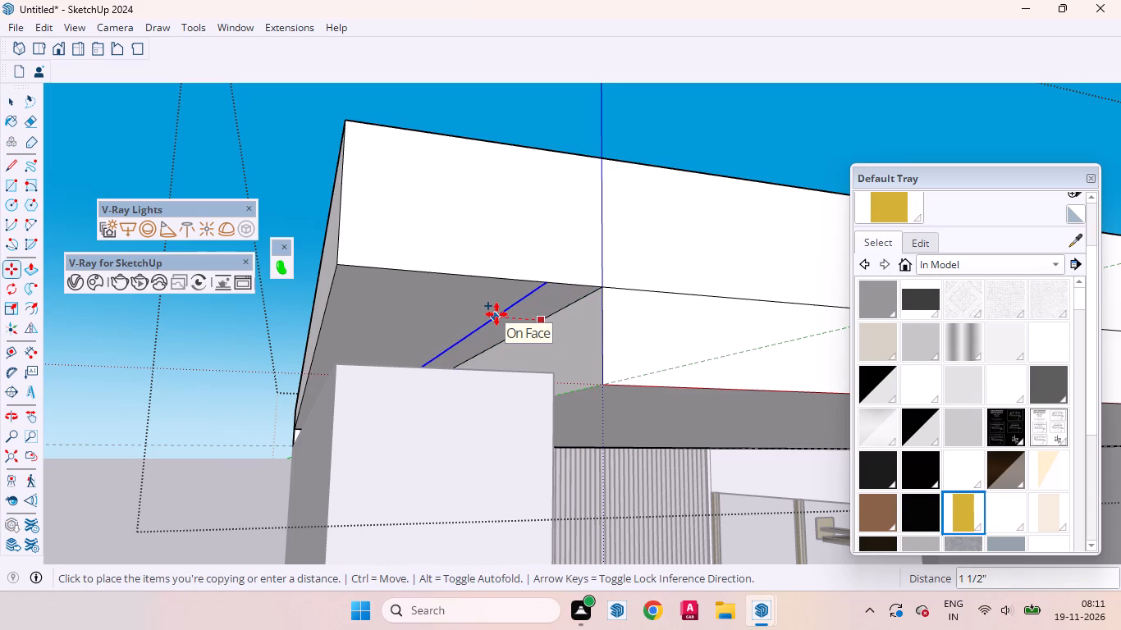
key(2)
key(Return)
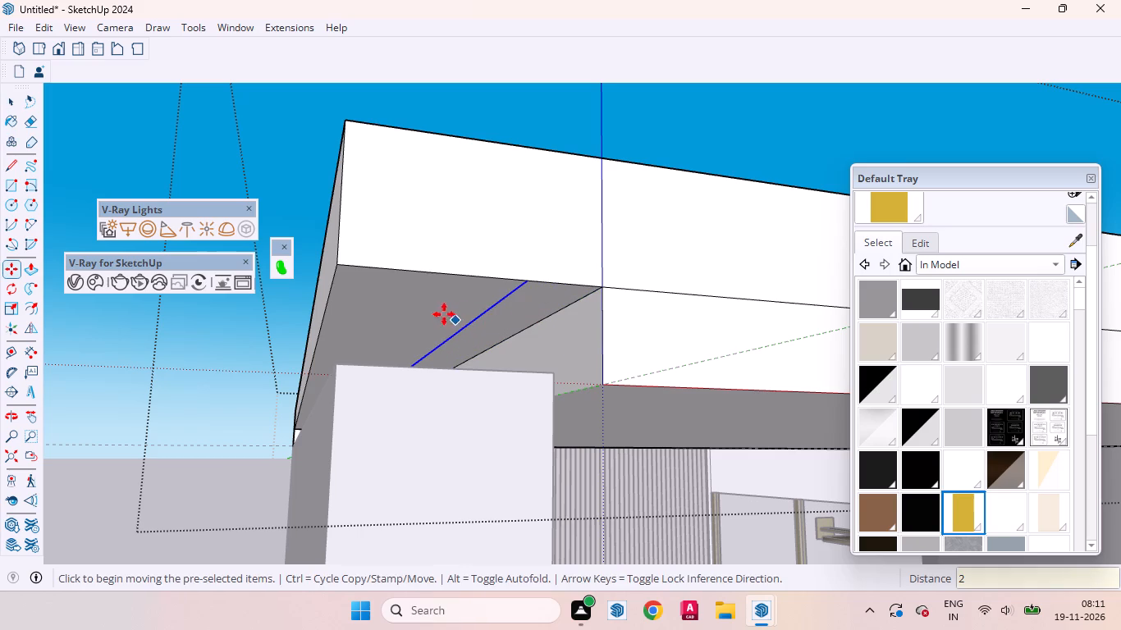
key(space)
Extrude the outer part of the vanity-side overhang's underside about 2 1/2" down to wall-top level.
click(423, 304)
key(p)
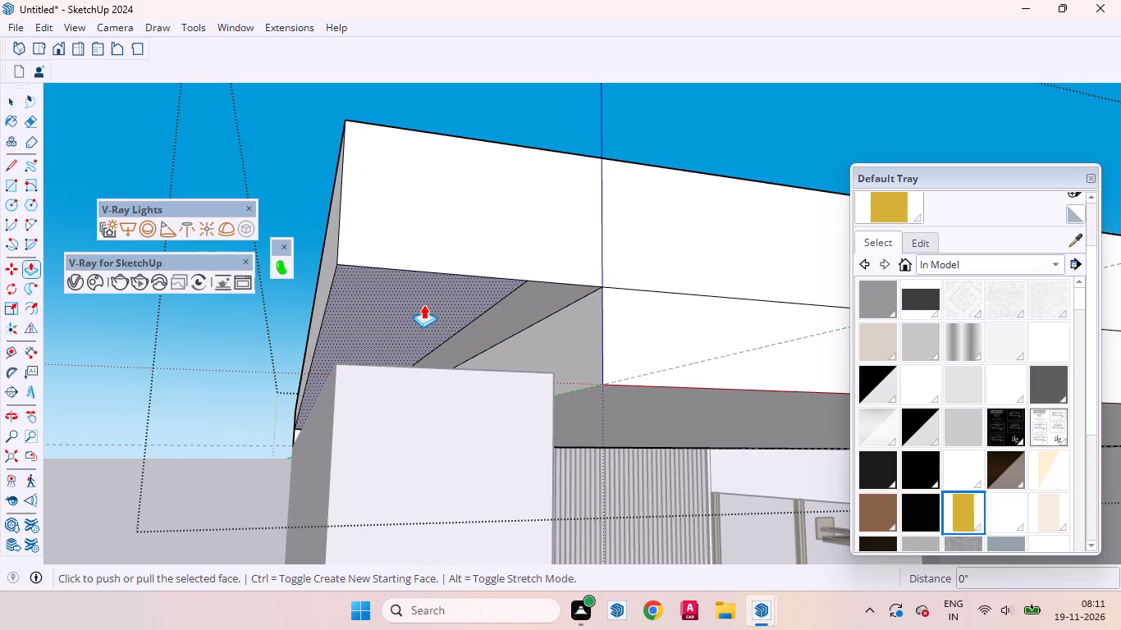
click(423, 304)
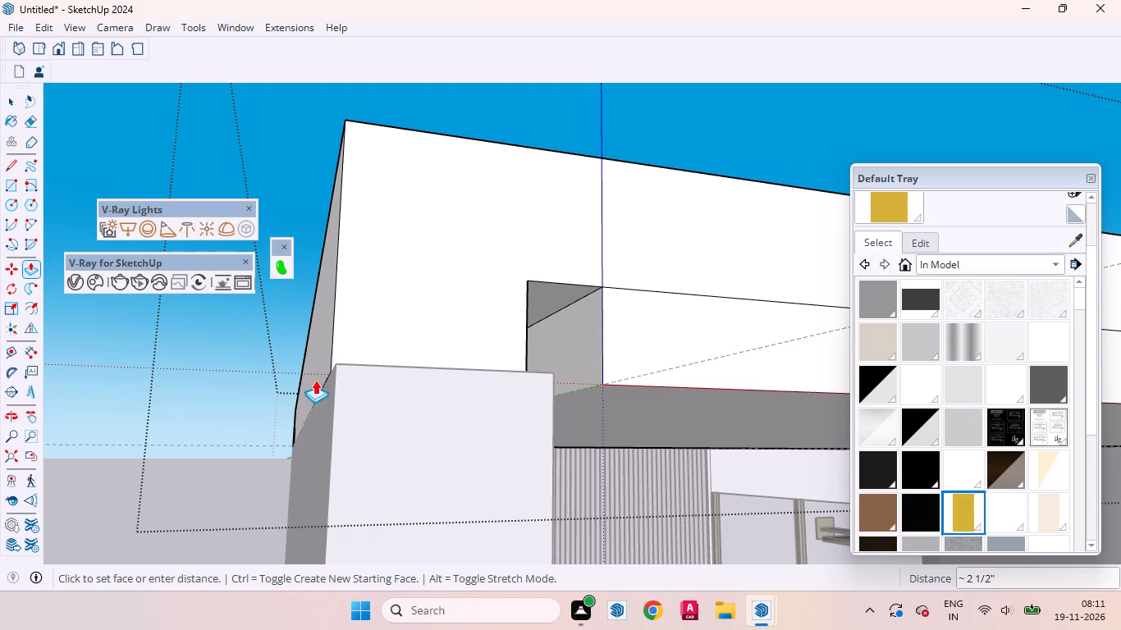
middle_drag(313, 377, 622, 462)
click(449, 420)
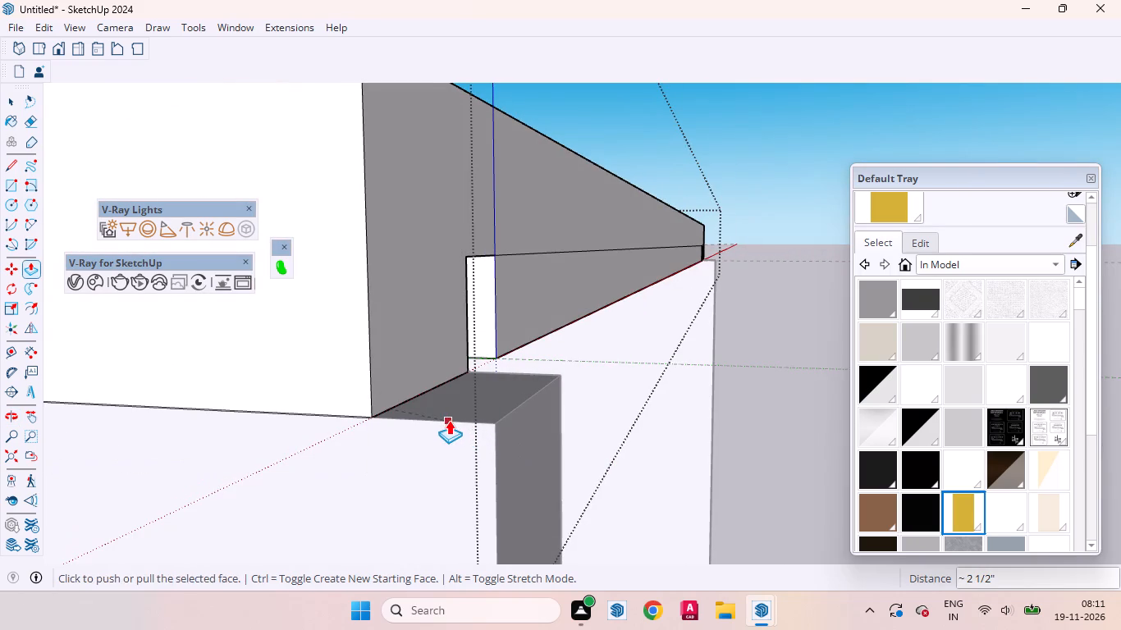
key(space)
Pull the upper strip of the slab's face on the room's open side about 2 1/16" outward to the wall ends.
scroll(345, 422, down, 16)
middle_drag(470, 423, 375, 459)
scroll(310, 364, down, 8)
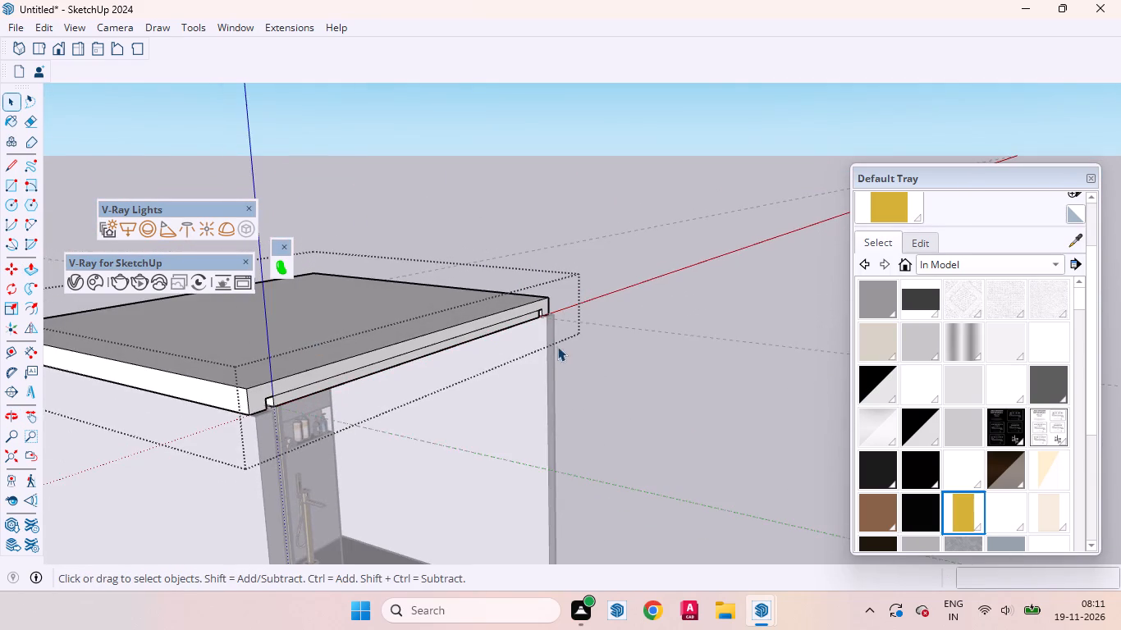
middle_drag(551, 350, 240, 69)
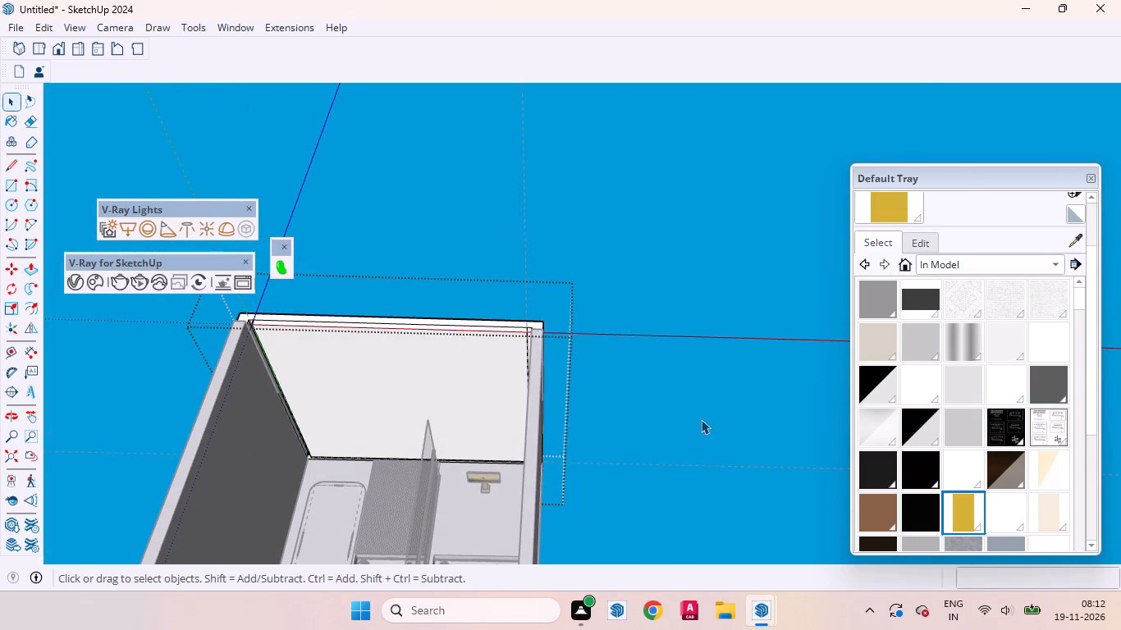
scroll(706, 422, down, 3)
scroll(437, 343, up, 8)
middle_drag(387, 350, 171, 503)
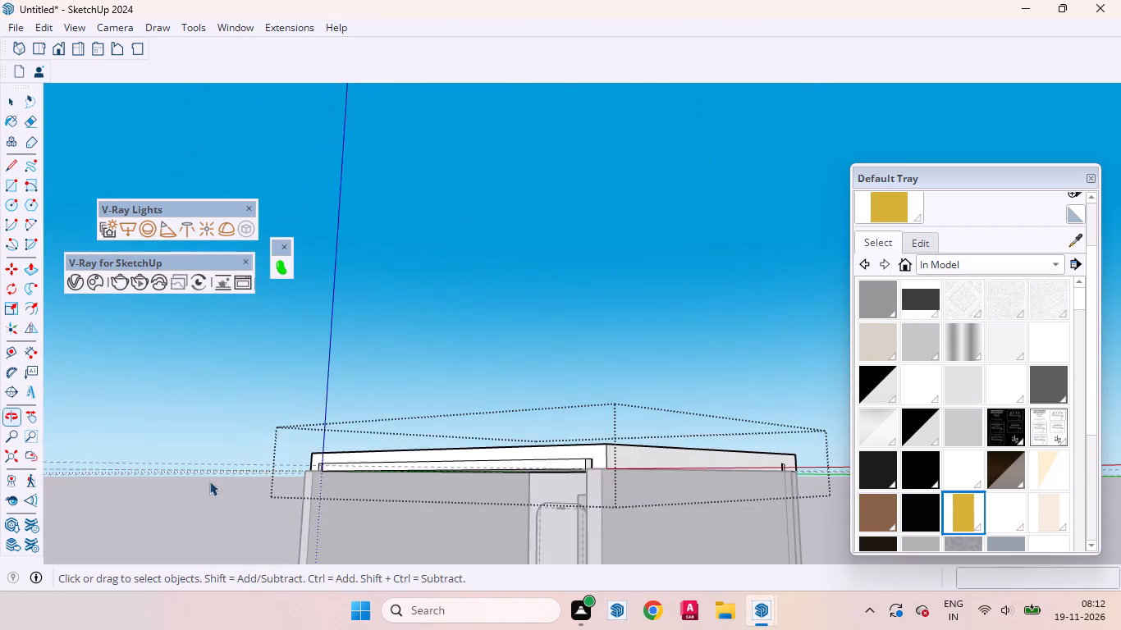
scroll(257, 467, up, 8)
click(427, 450)
middle_drag(428, 447, 347, 548)
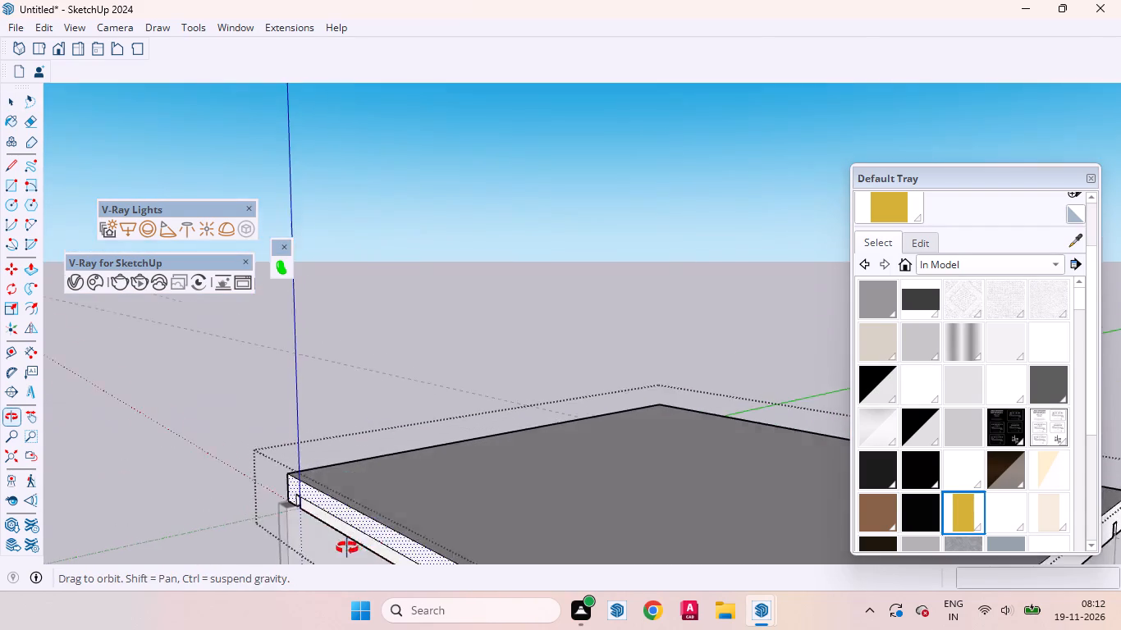
middle_drag(347, 548, 341, 546)
scroll(287, 504, up, 11)
key(p)
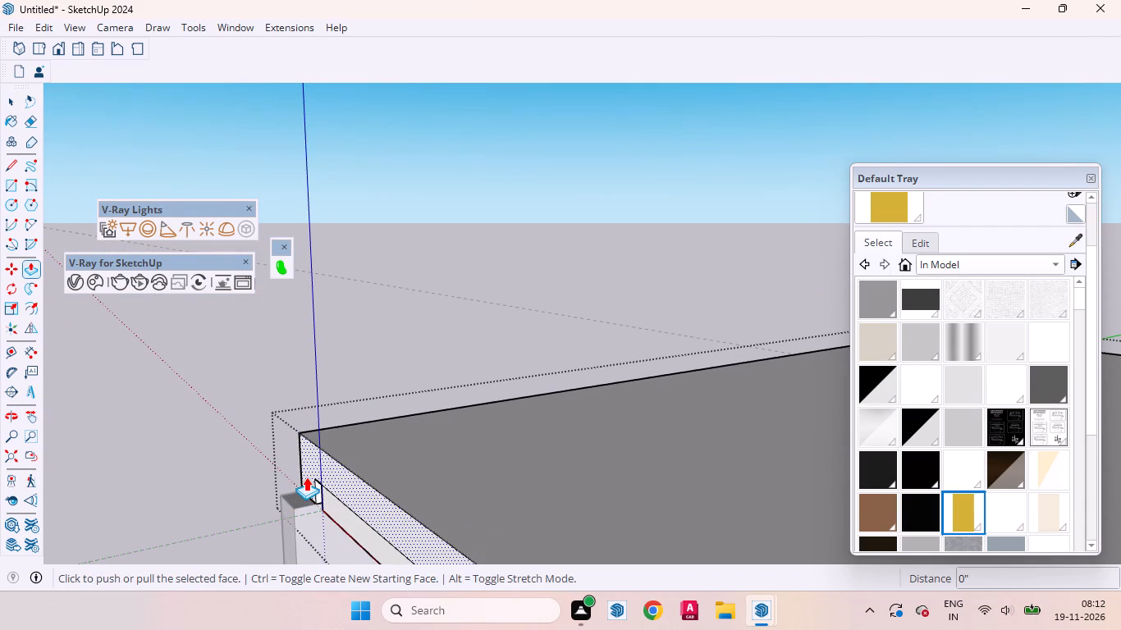
click(313, 465)
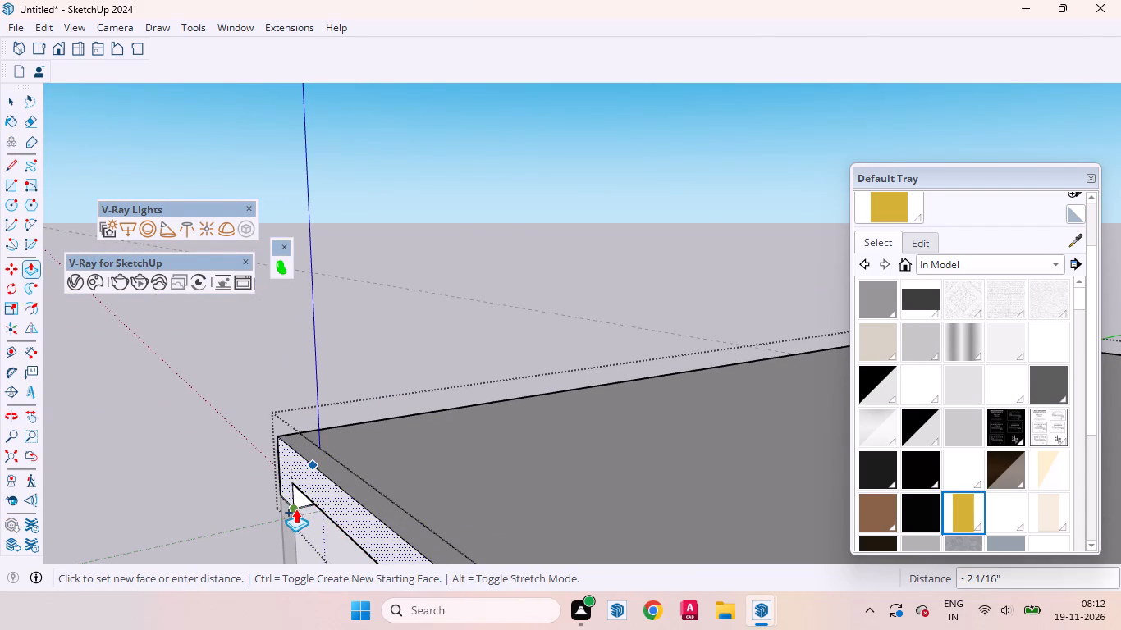
click(295, 509)
key(space)
Erase the leftover edge crossing the groove at the open-side corner of the vanity wall.
middle_drag(332, 519, 341, 316)
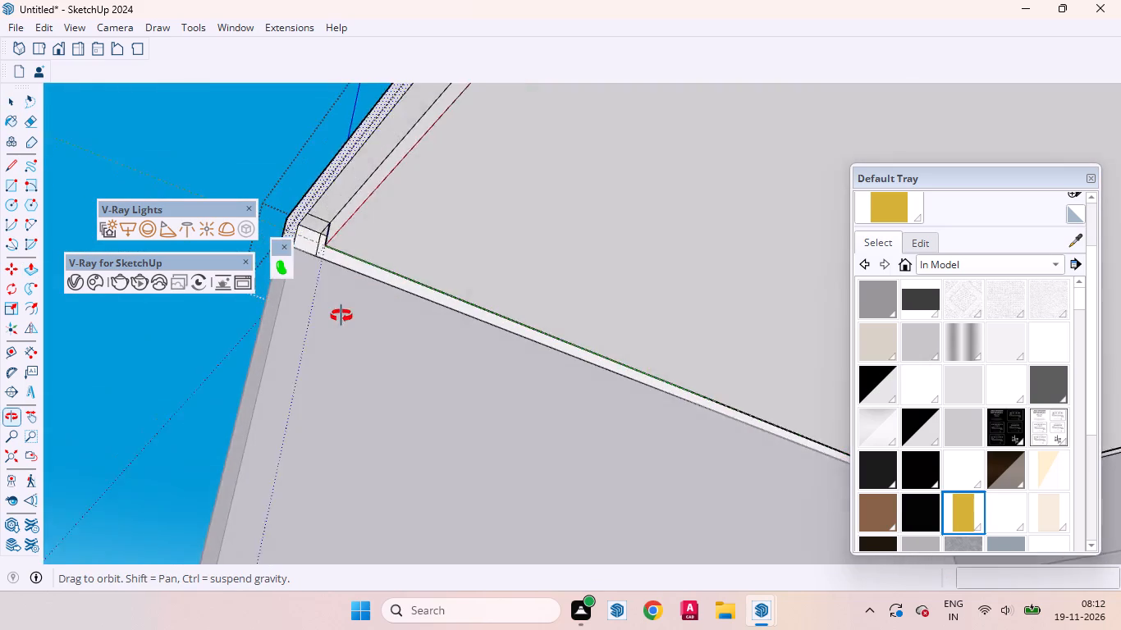
middle_drag(341, 316, 331, 357)
scroll(277, 299, up, 10)
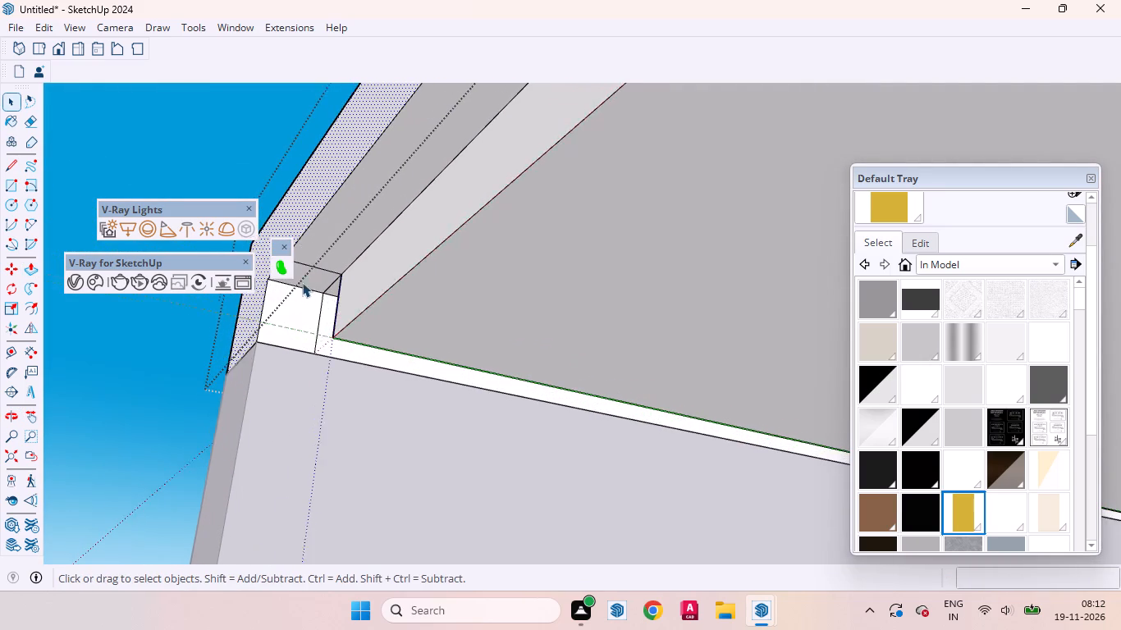
click(322, 271)
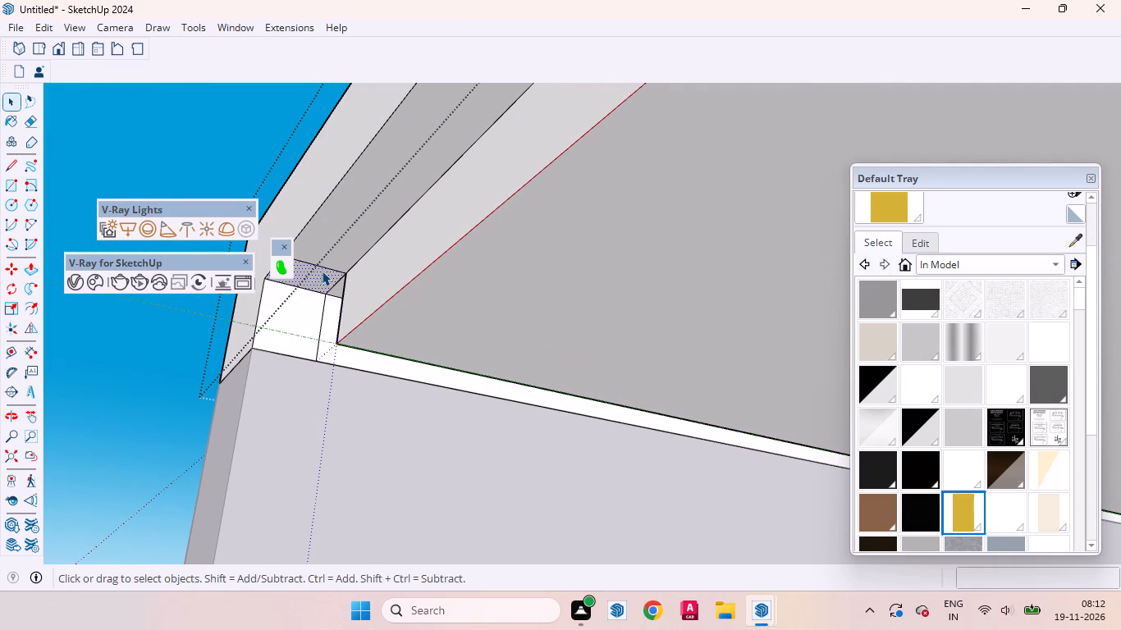
click(323, 267)
right_click(323, 267)
click(347, 292)
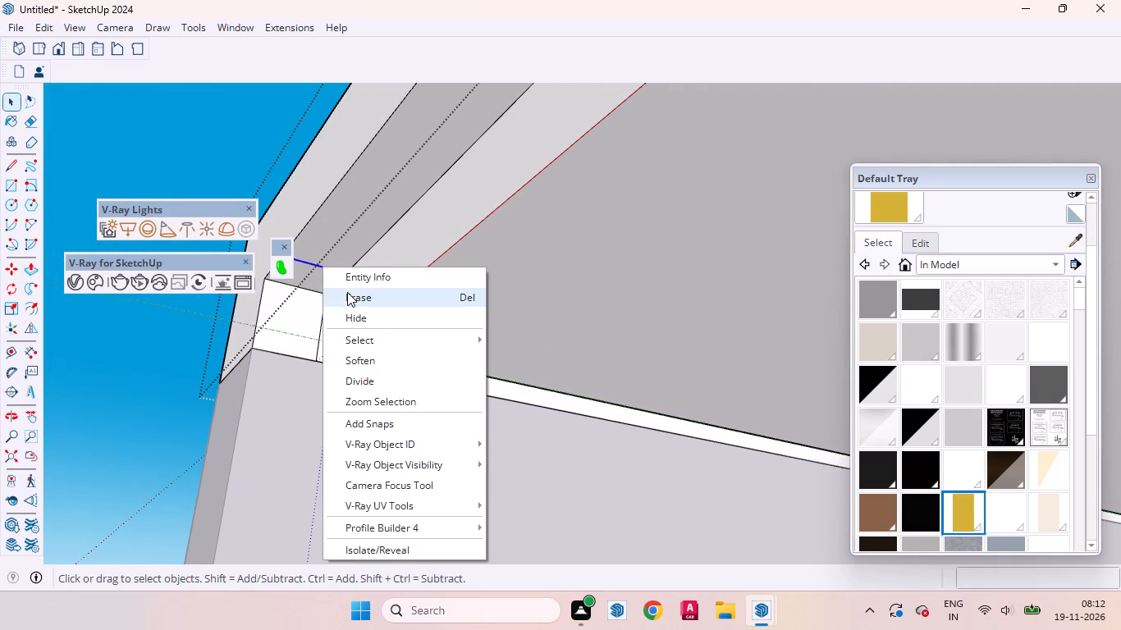
Copy the inner edge of the open-side overhang's underside 2" outward and close the slab group.
click(369, 230)
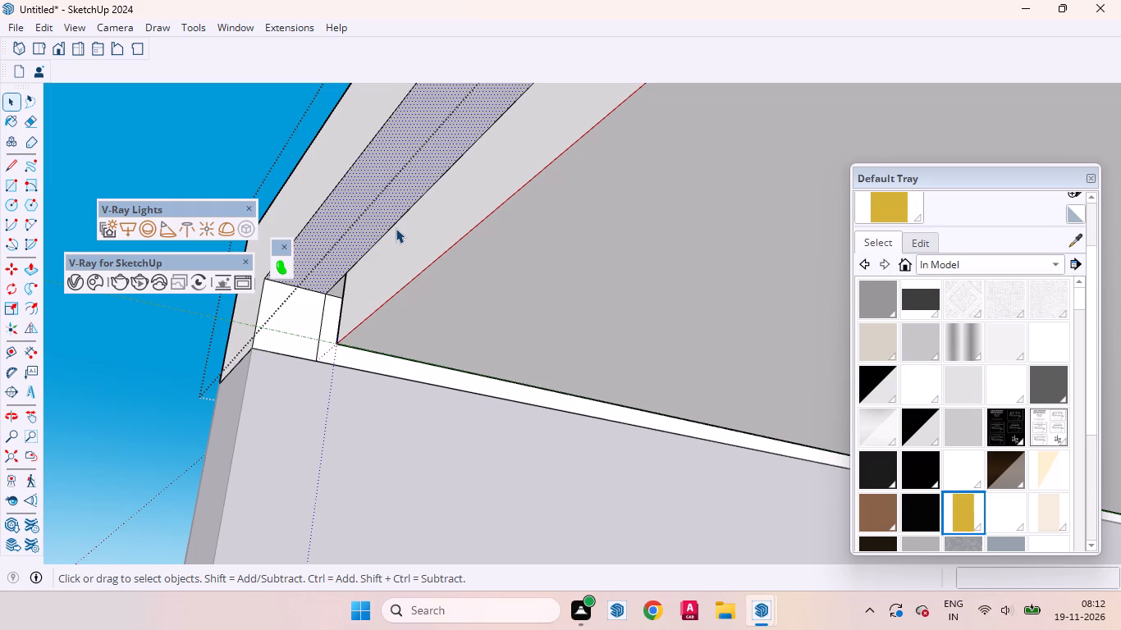
click(395, 224)
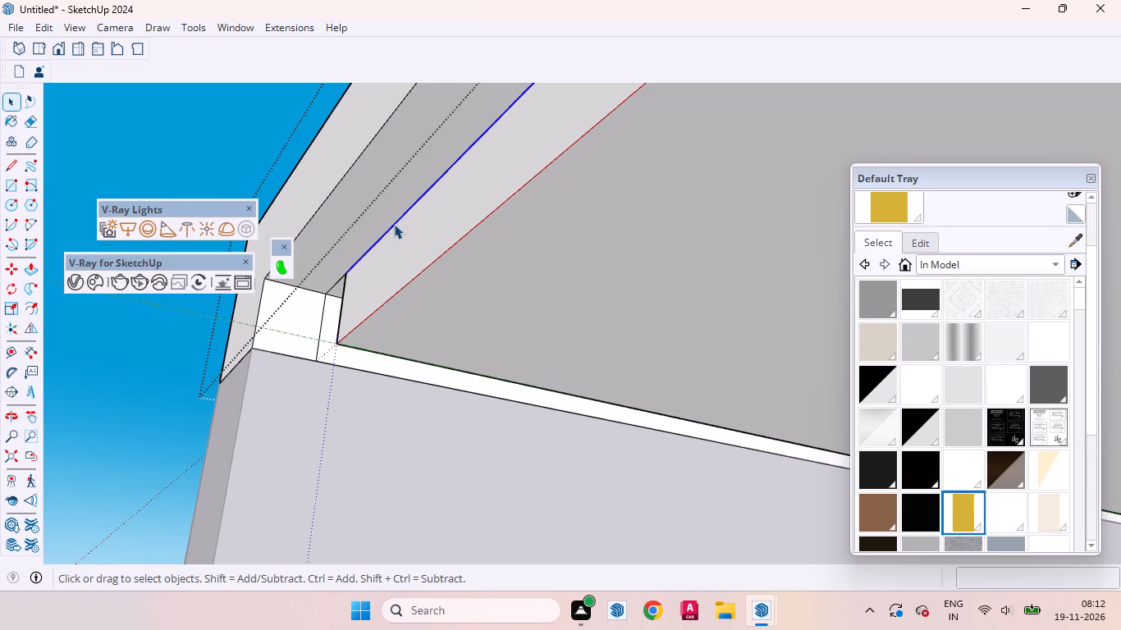
key(m)
click(394, 224)
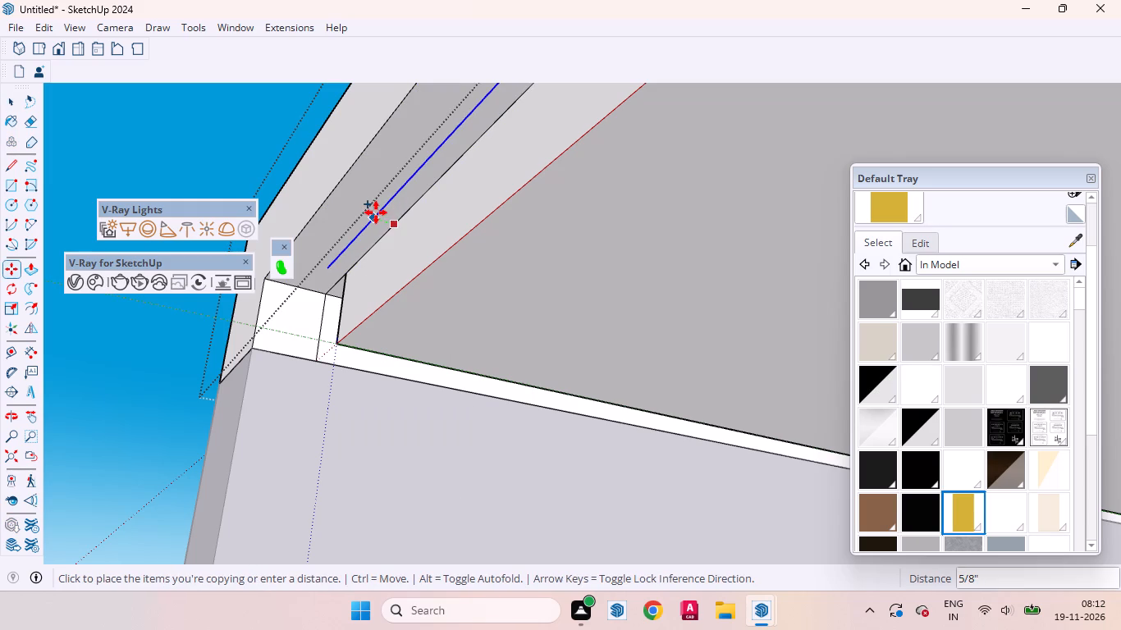
key(2)
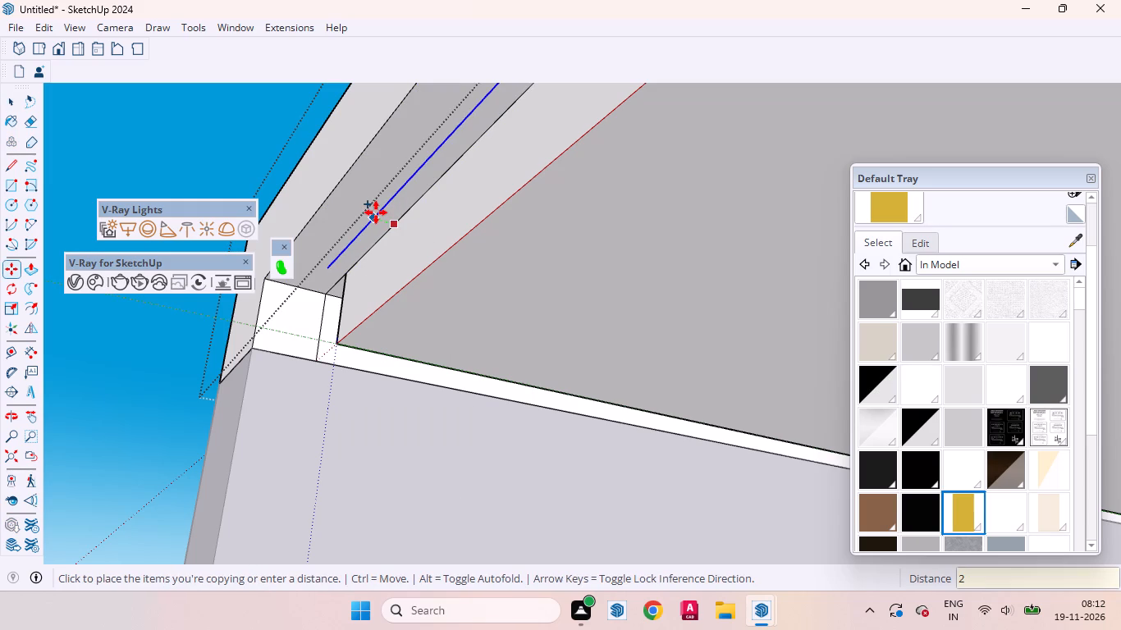
key(Return)
key(space)
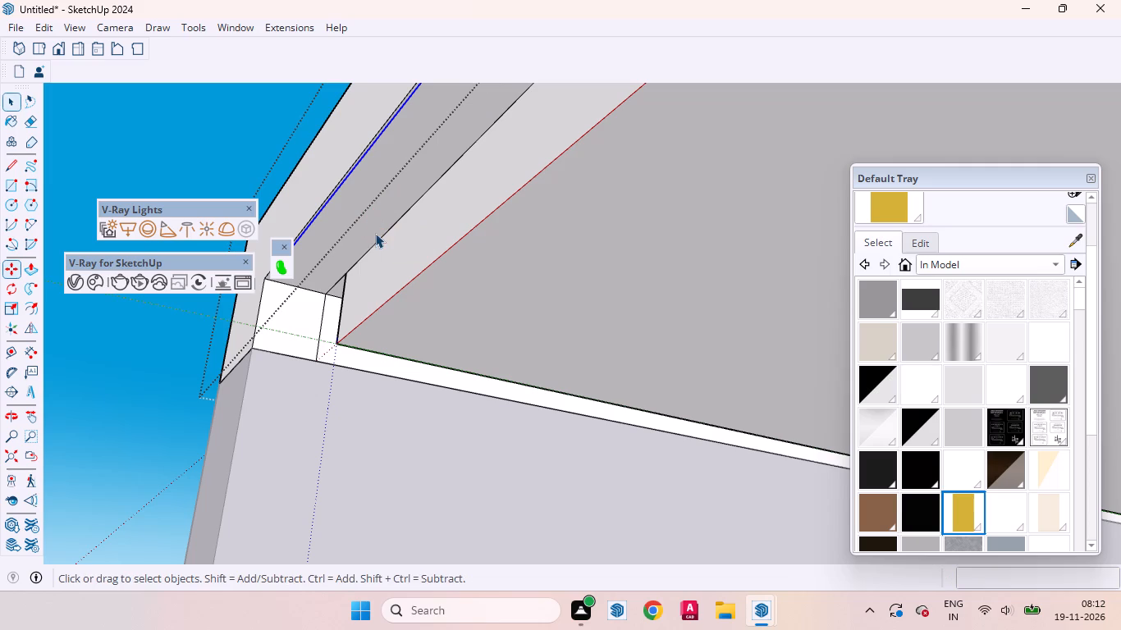
middle_drag(396, 224, 382, 241)
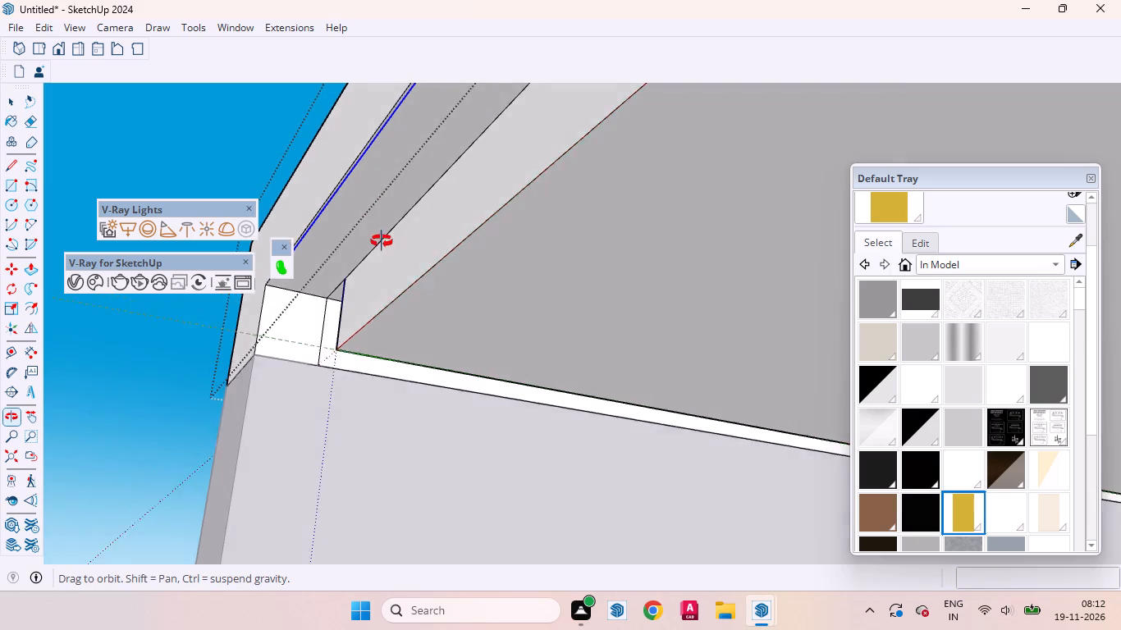
middle_drag(382, 241, 479, 287)
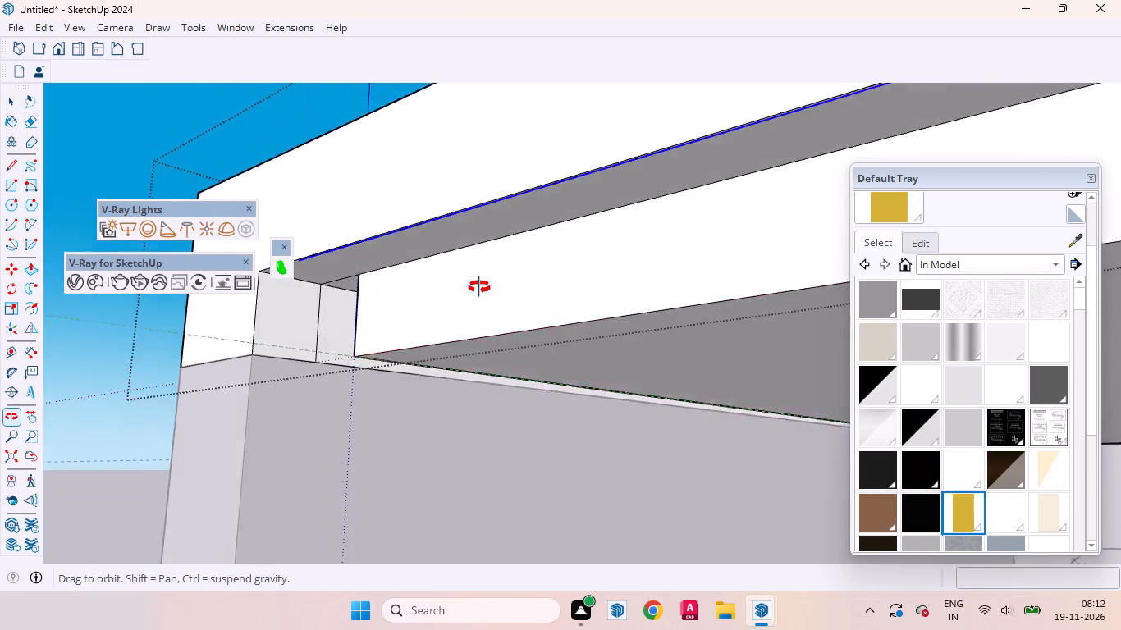
middle_drag(479, 287, 525, 212)
scroll(499, 261, down, 13)
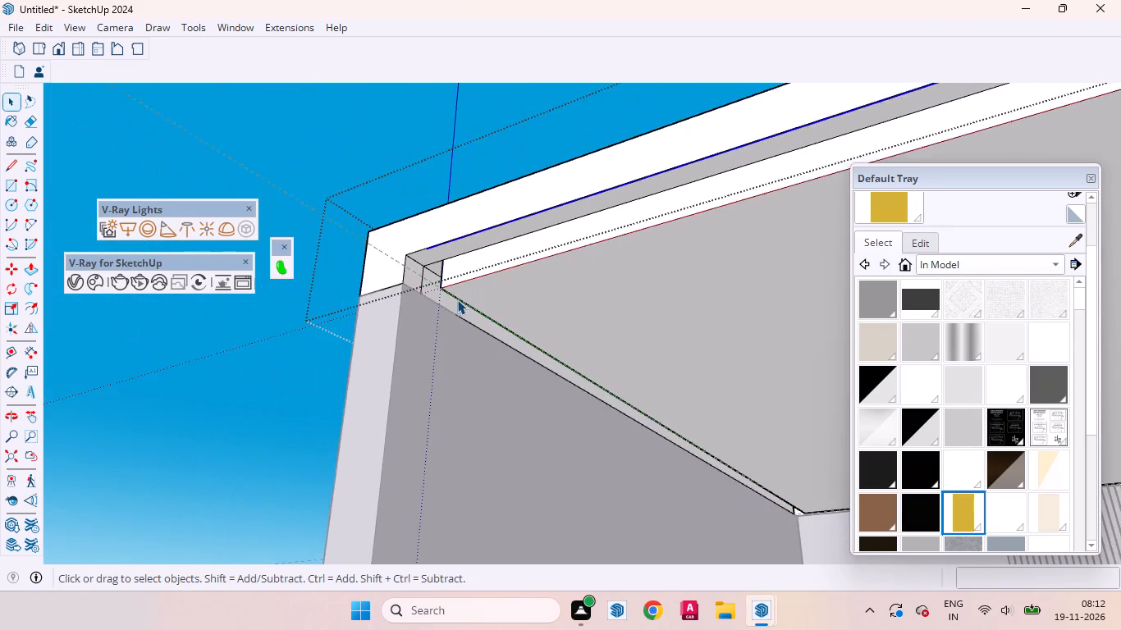
scroll(457, 299, down, 10)
click(172, 377)
Isolate the ceiling slab group from the rest of the bathroom model.
click(678, 262)
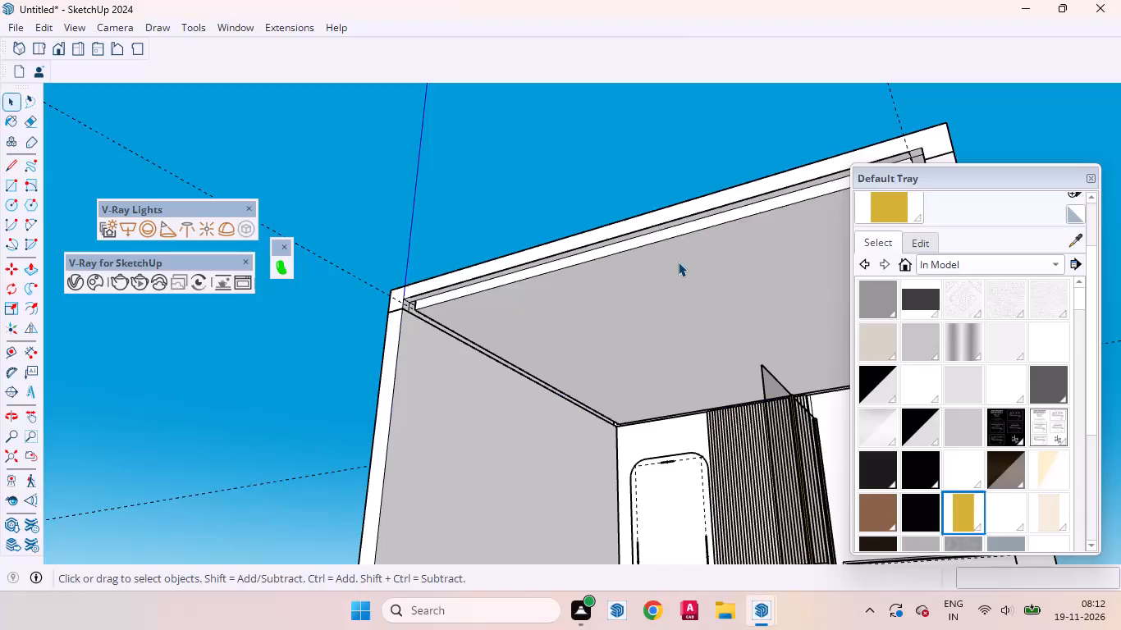
right_click(678, 262)
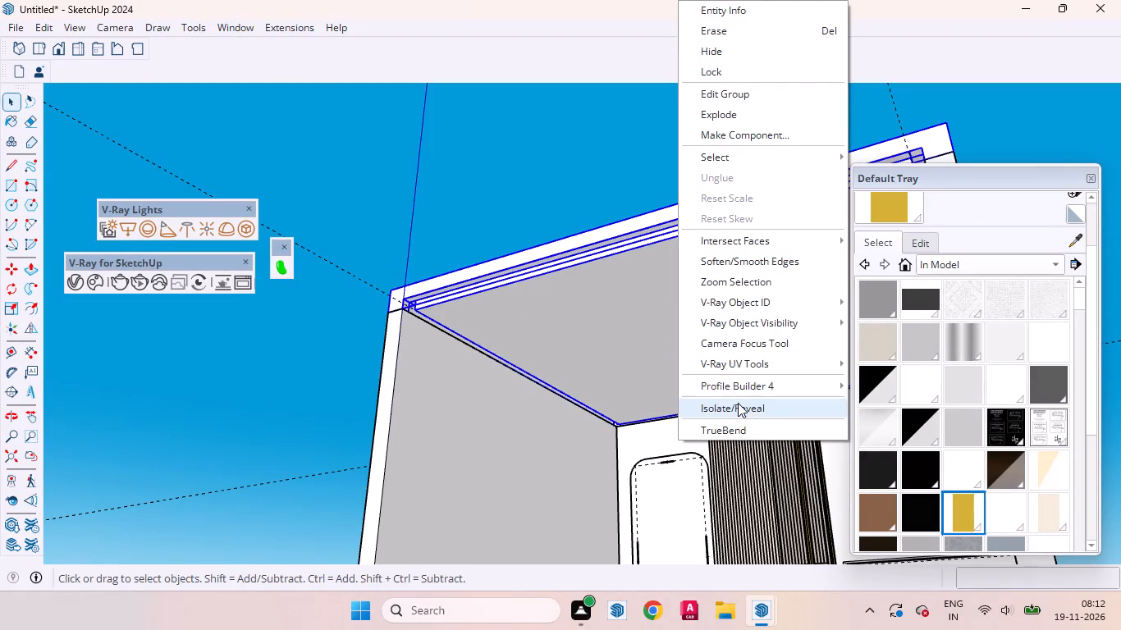
click(738, 403)
Flip the isolated ceiling slab upside down about its horizontal plane.
middle_drag(602, 351, 604, 48)
scroll(593, 162, down, 1)
scroll(593, 170, up, 1)
scroll(593, 174, down, 2)
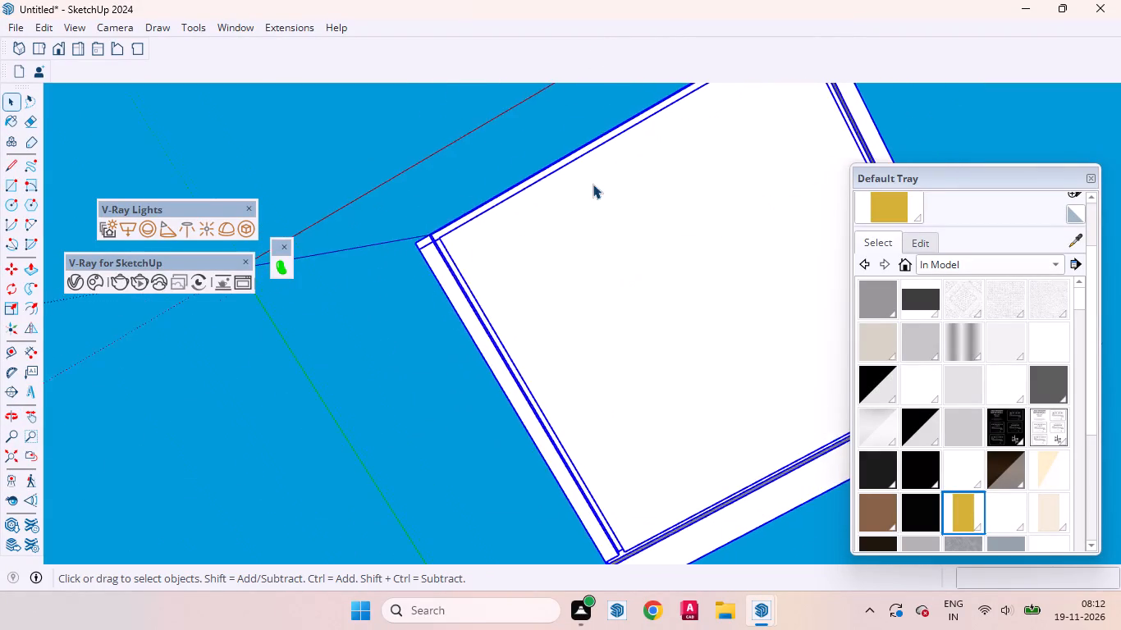
scroll(593, 184, down, 7)
scroll(685, 217, up, 7)
click(832, 166)
scroll(627, 307, down, 2)
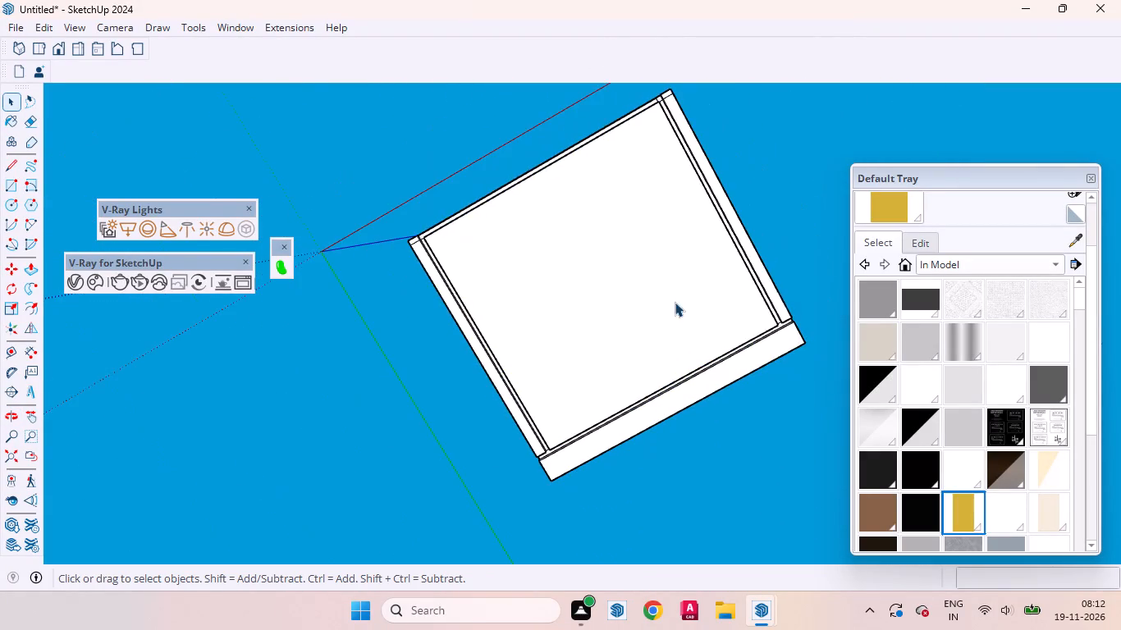
scroll(675, 302, down, 5)
scroll(619, 232, up, 5)
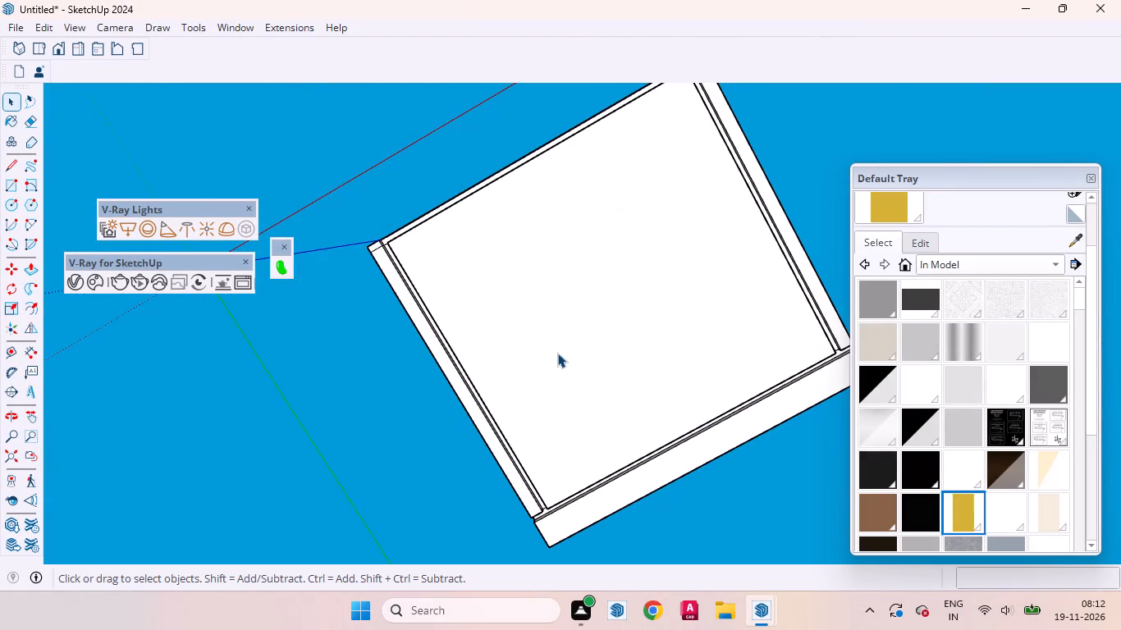
click(557, 353)
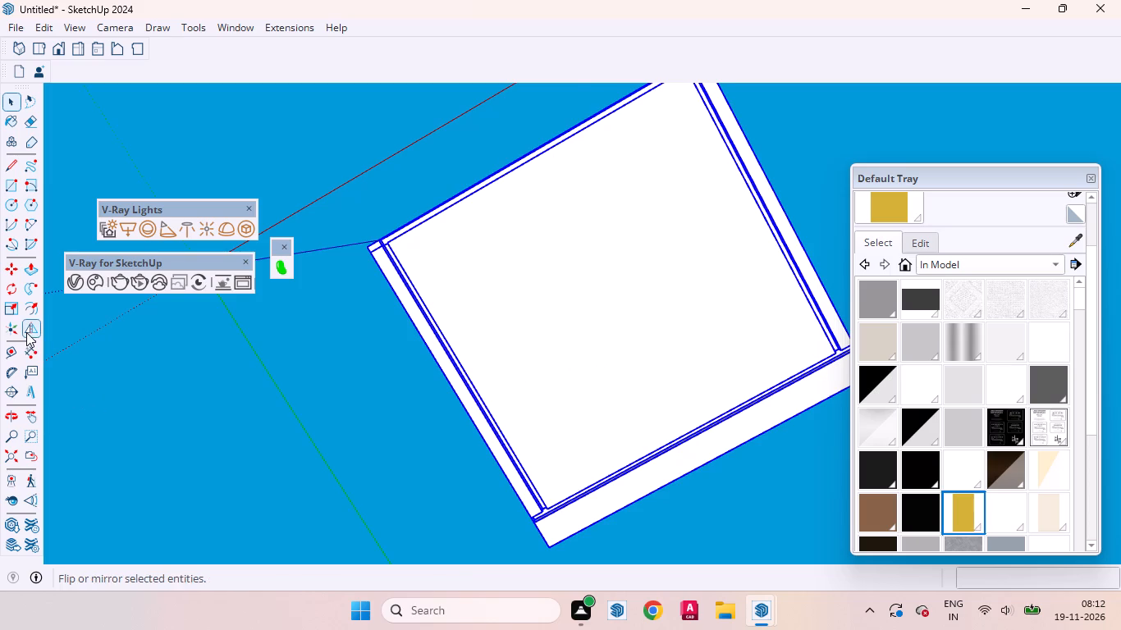
click(26, 332)
click(427, 202)
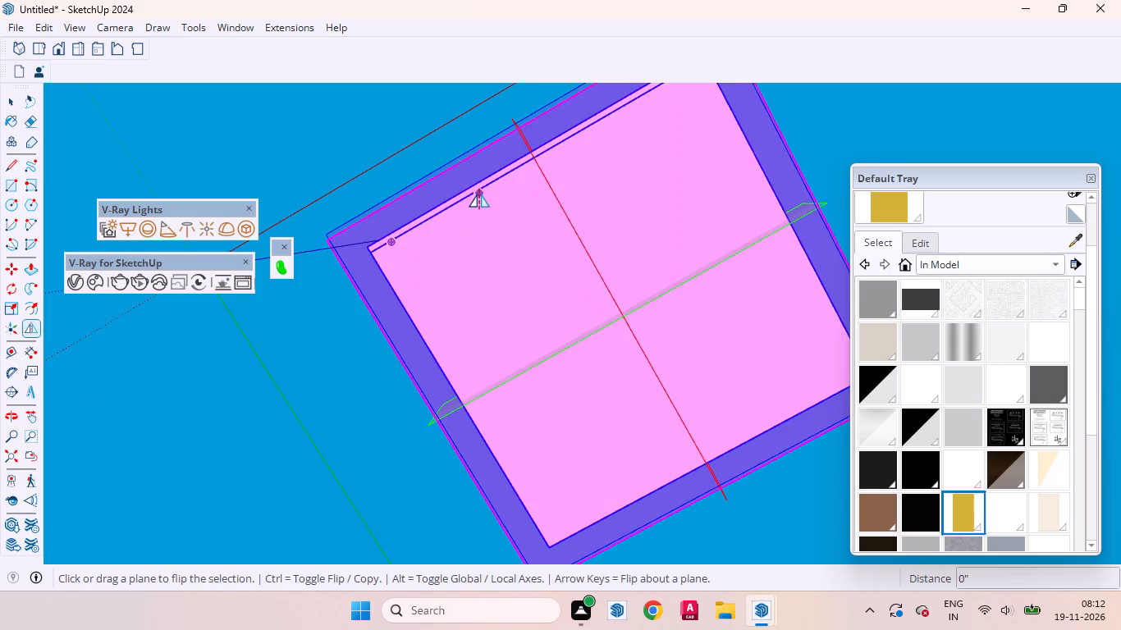
Examine the flipped slab's grooved face from above, checking the corners for leftover edges.
click(37, 48)
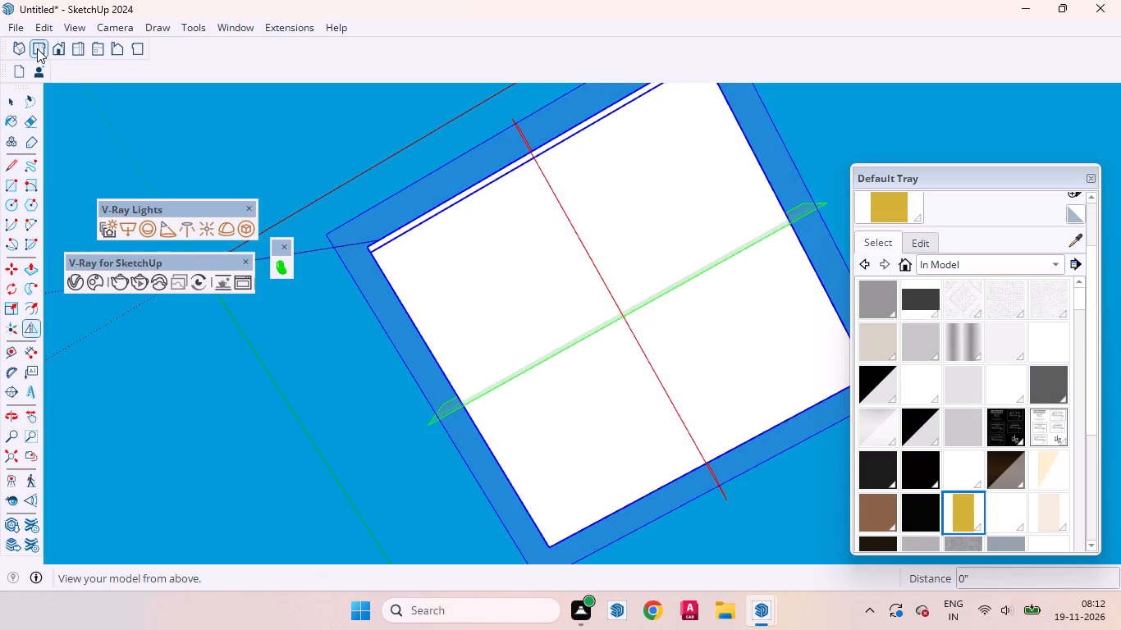
key(space)
click(799, 187)
scroll(736, 316, up, 4)
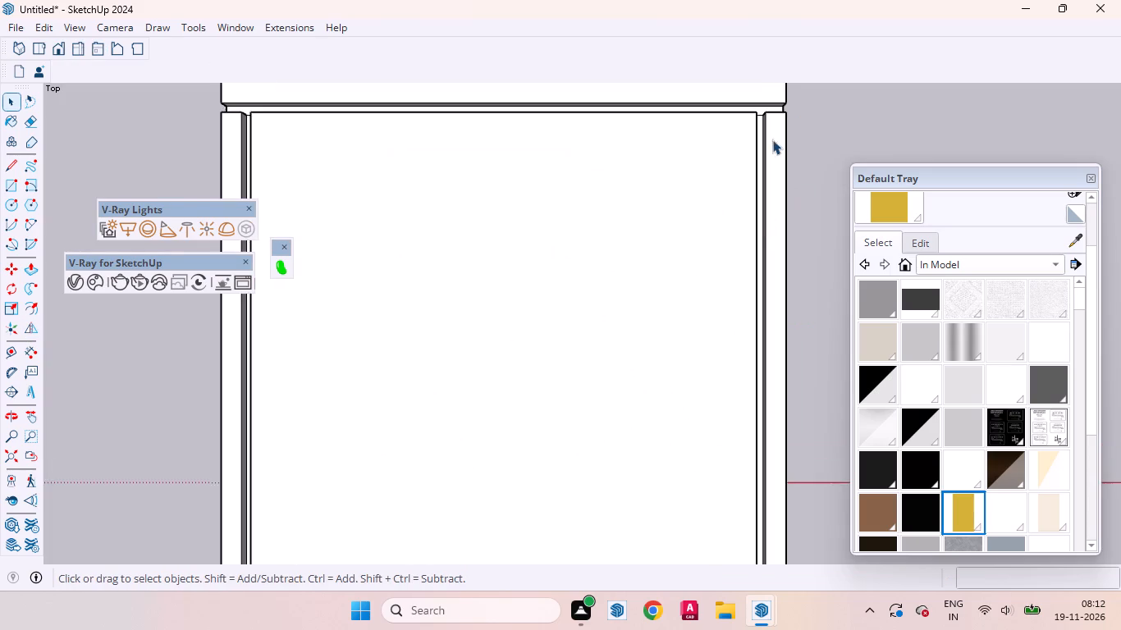
scroll(772, 139, up, 2)
scroll(690, 215, down, 1)
scroll(688, 219, up, 1)
scroll(686, 221, down, 8)
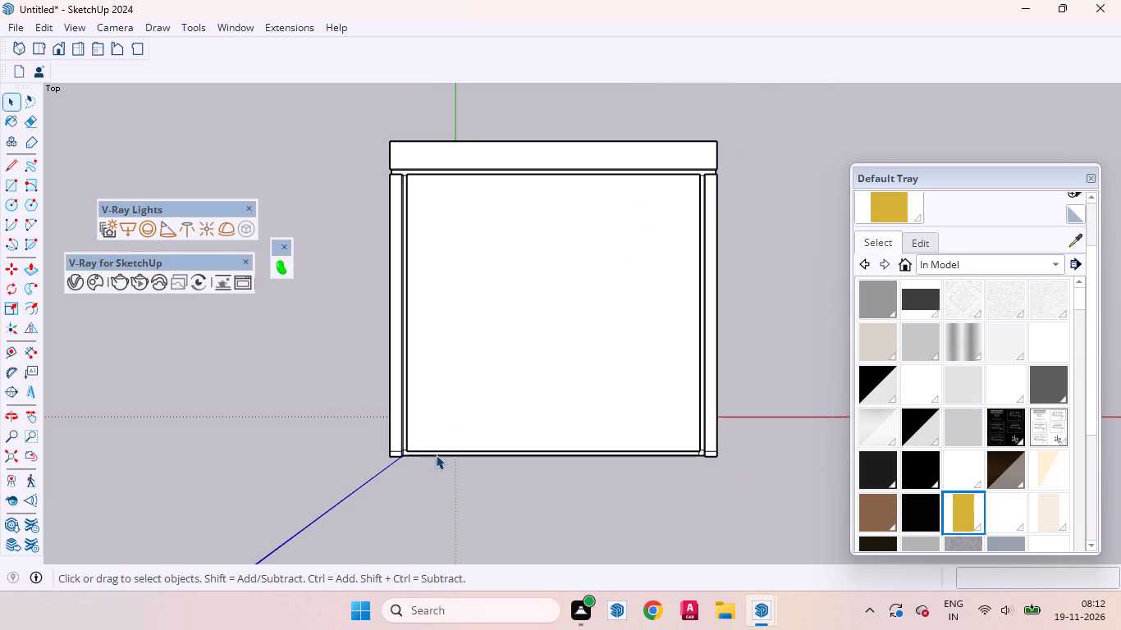
scroll(447, 492, up, 3)
scroll(711, 418, up, 6)
middle_drag(718, 448, 643, 131)
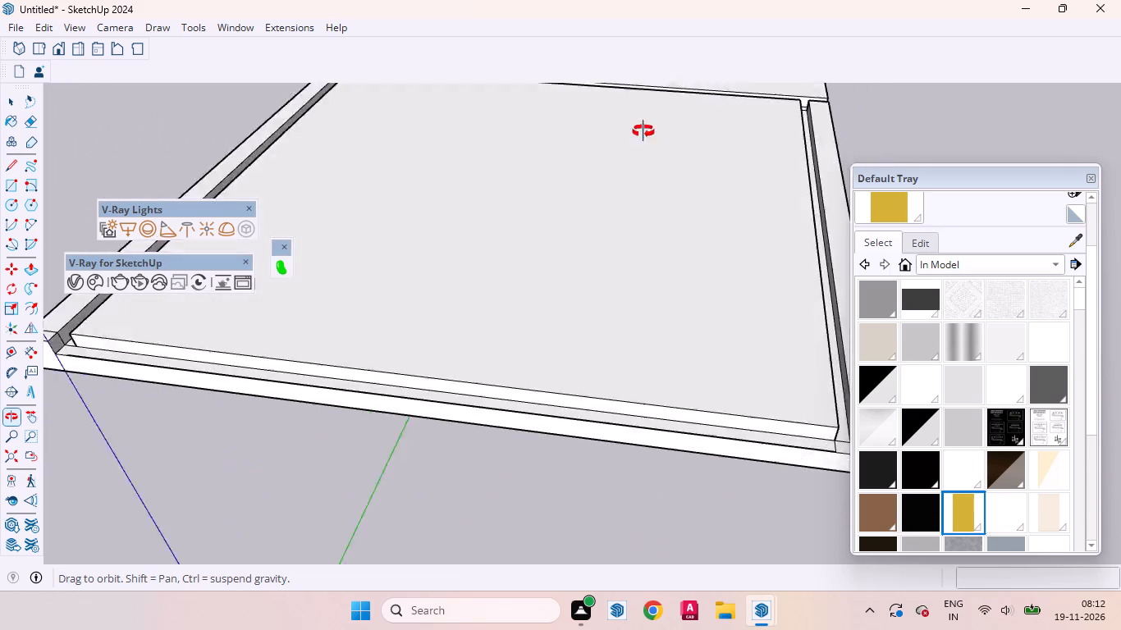
middle_drag(643, 131, 611, 381)
scroll(497, 342, down, 9)
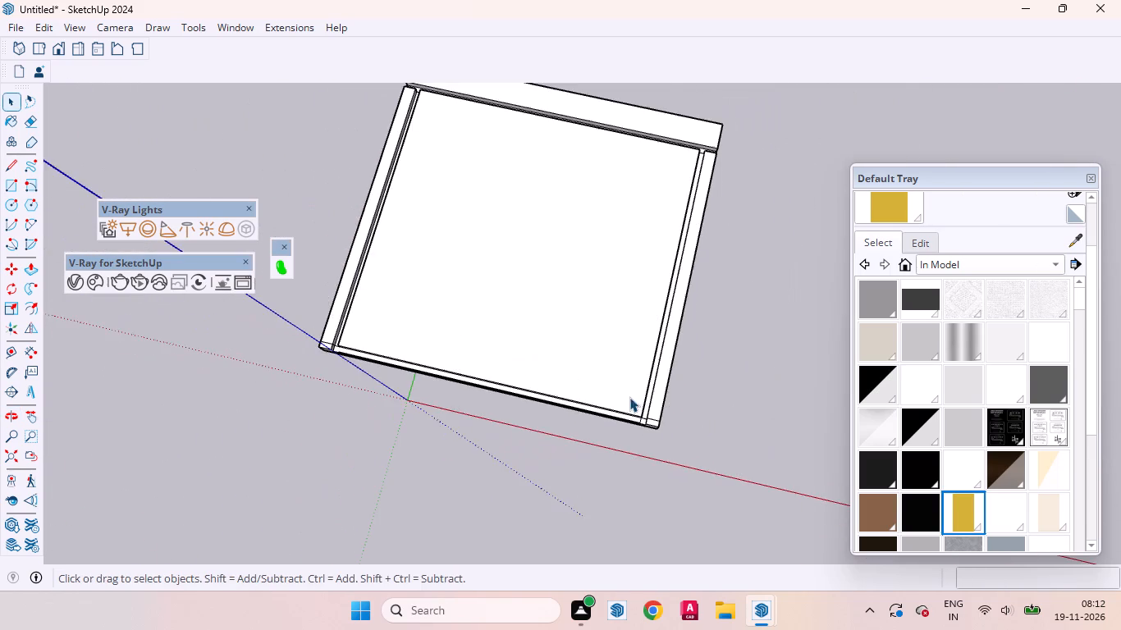
Open the slab group and erase the edge crossing the groove at the wide overhang's corner on the green axis.
middle_drag(551, 395, 718, 431)
scroll(66, 148, up, 15)
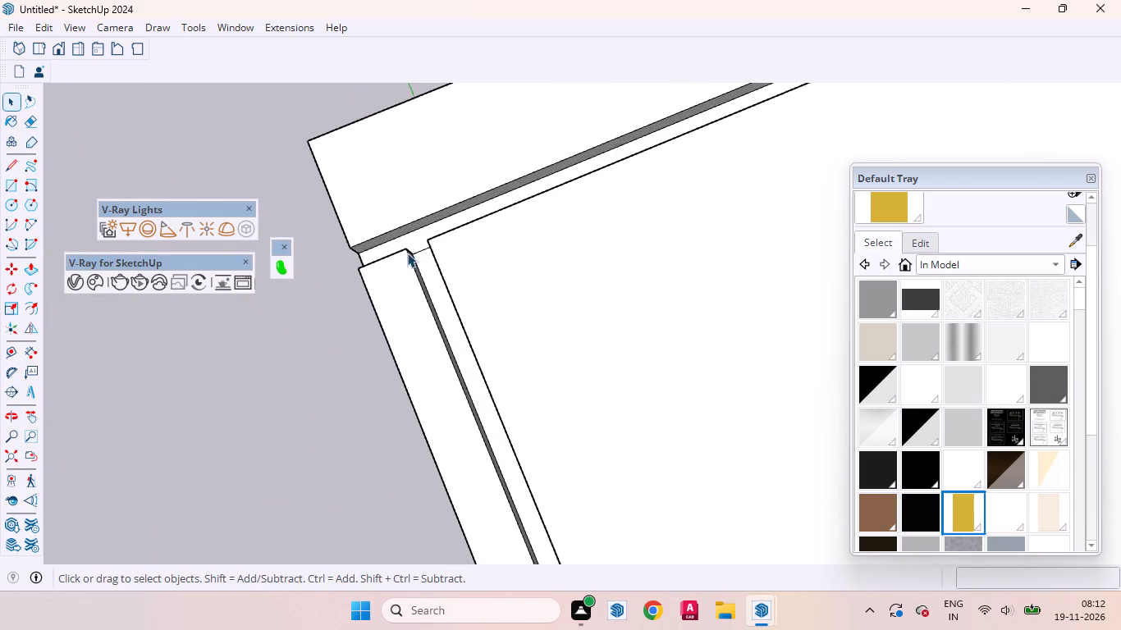
scroll(407, 253, up, 4)
double_click(453, 314)
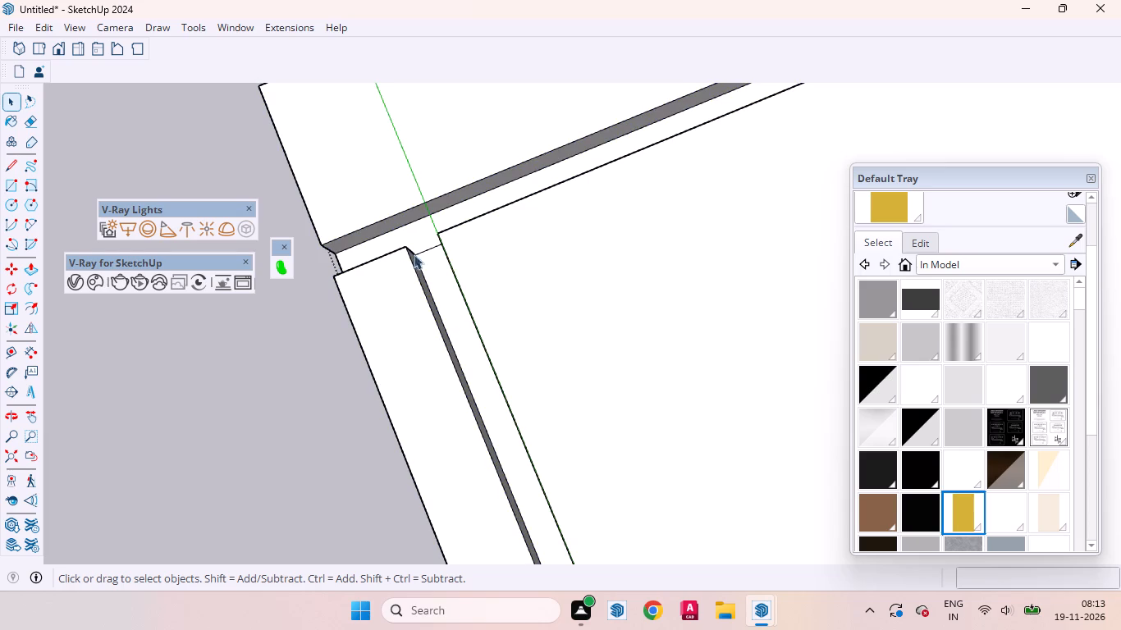
click(426, 249)
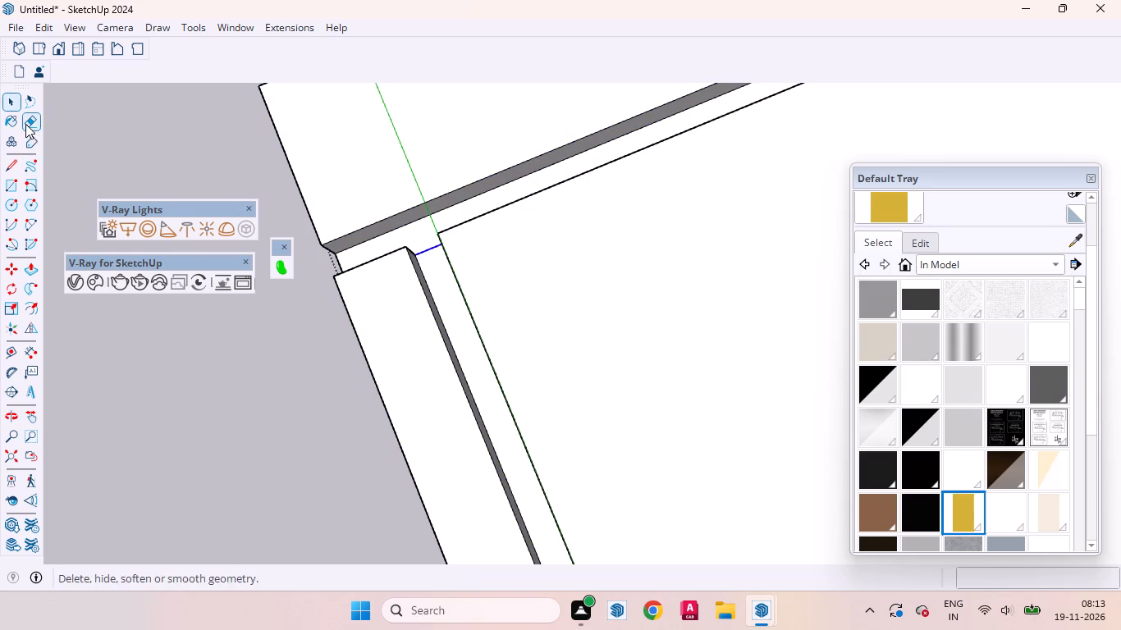
click(25, 124)
scroll(210, 223, up, 10)
drag(464, 254, 496, 322)
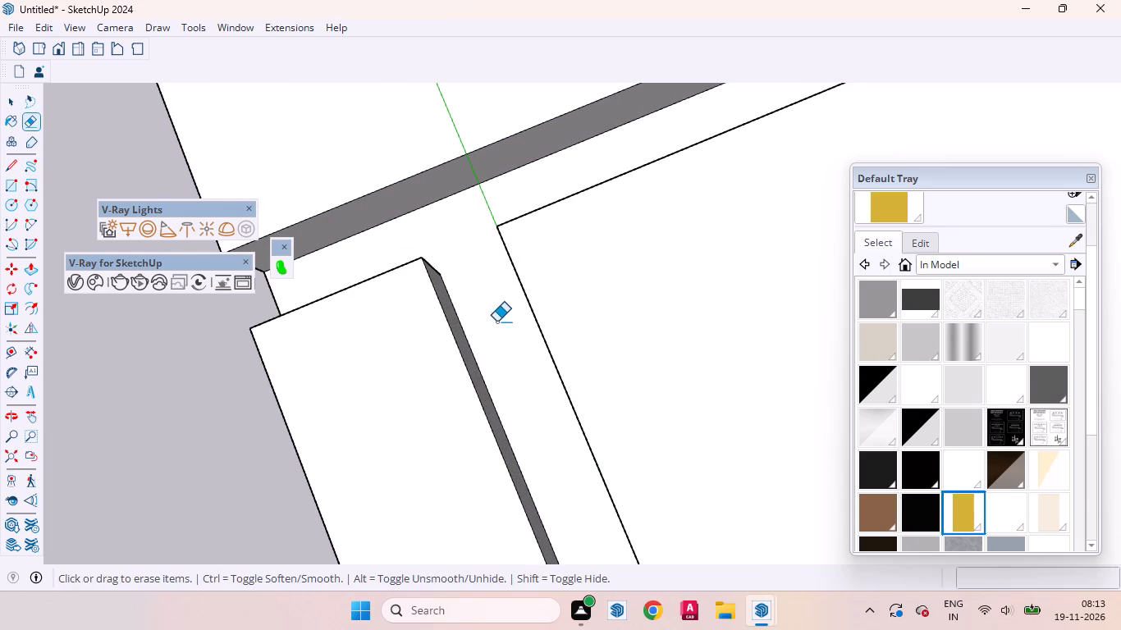
Erase the edge crossing the groove at the other corner beside the wide overhang.
scroll(432, 355, down, 5)
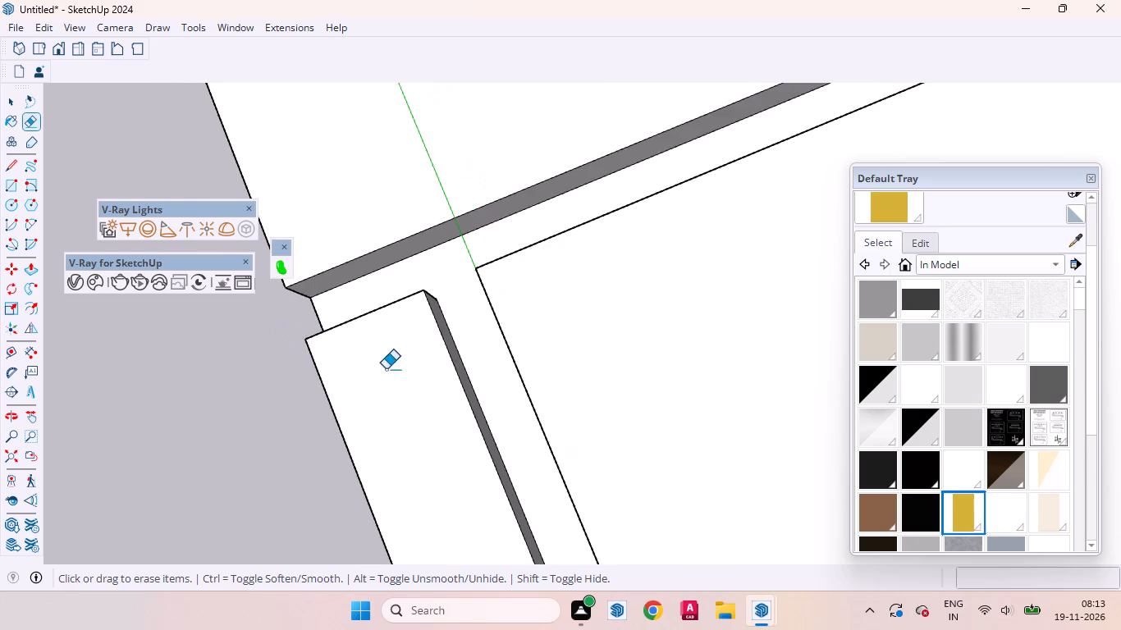
scroll(386, 369, down, 15)
scroll(209, 279, up, 1)
scroll(208, 281, down, 19)
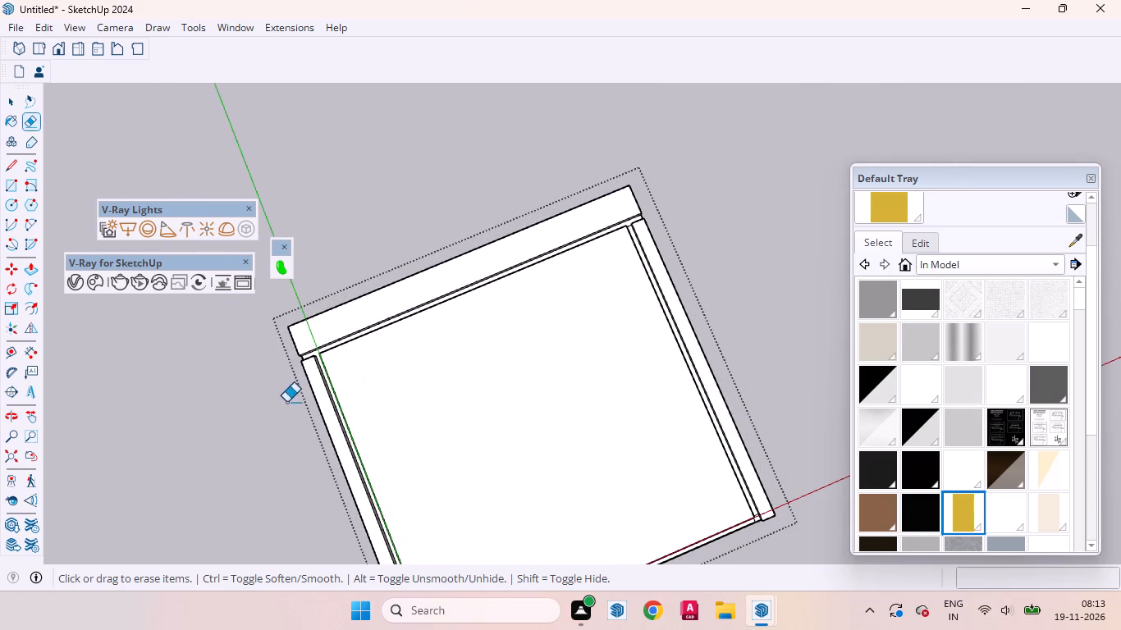
scroll(691, 246, up, 20)
scroll(691, 246, up, 4)
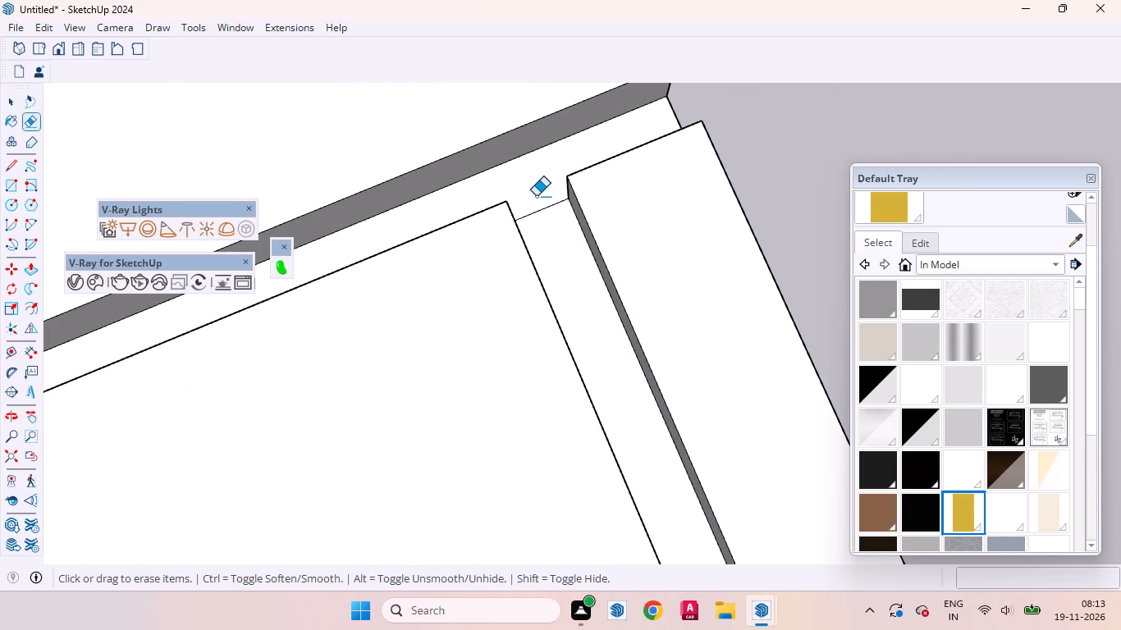
drag(534, 196, 551, 233)
Erase the leftover edges across the groove at the open-side corner farther from the origin.
scroll(590, 205, down, 2)
scroll(590, 205, up, 1)
scroll(590, 205, down, 14)
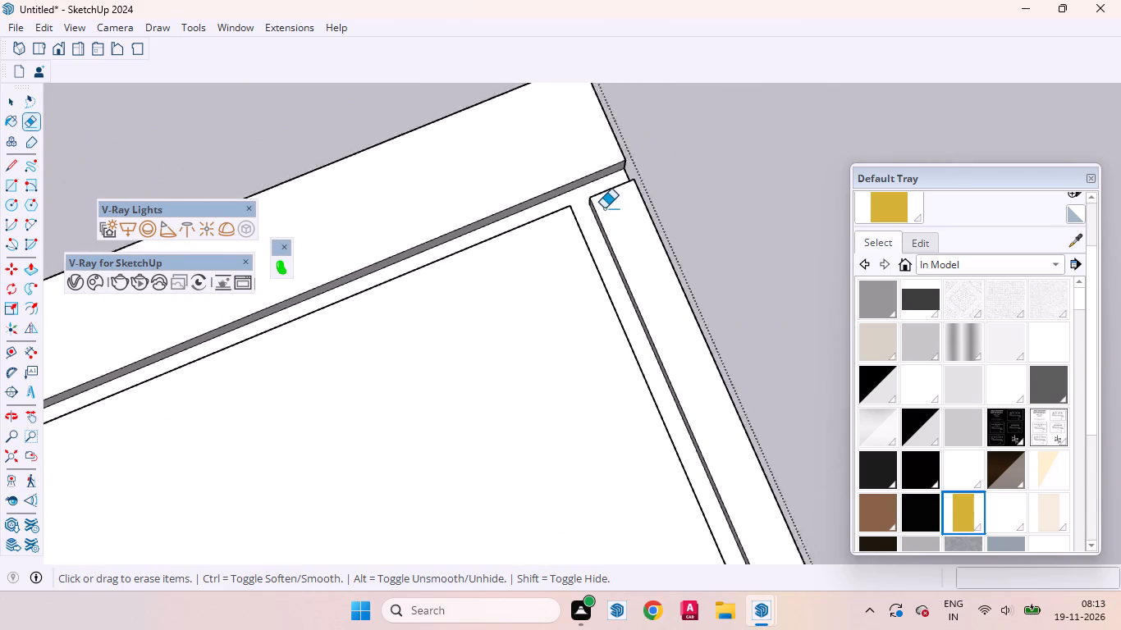
scroll(604, 208, down, 11)
scroll(571, 187, up, 1)
scroll(571, 187, down, 8)
scroll(706, 456, up, 7)
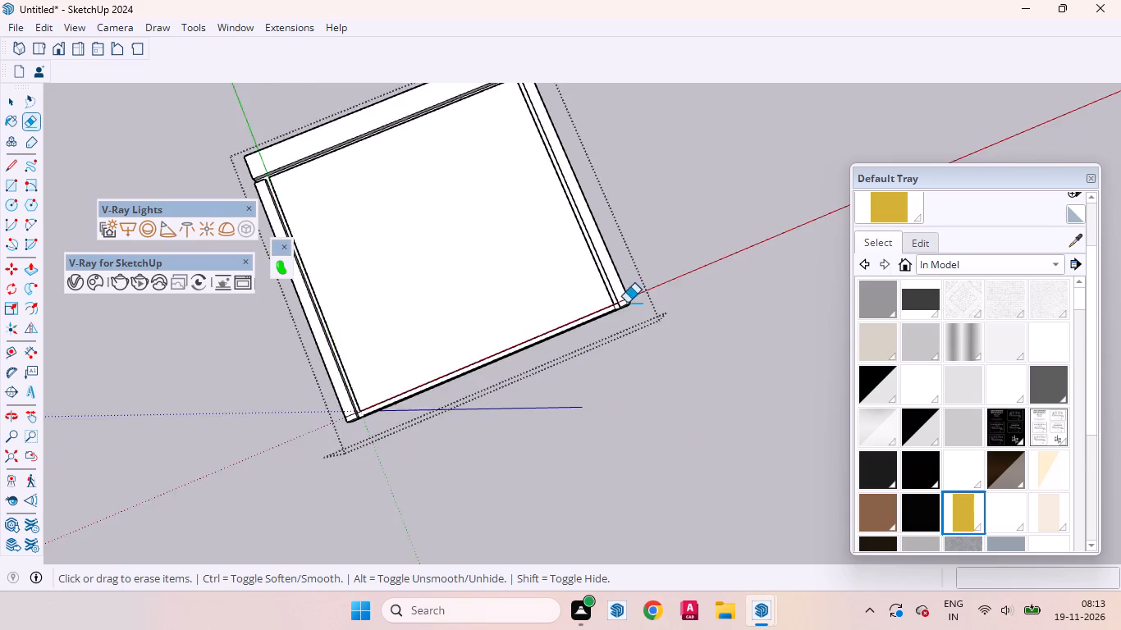
scroll(627, 303, up, 18)
drag(575, 289, 578, 317)
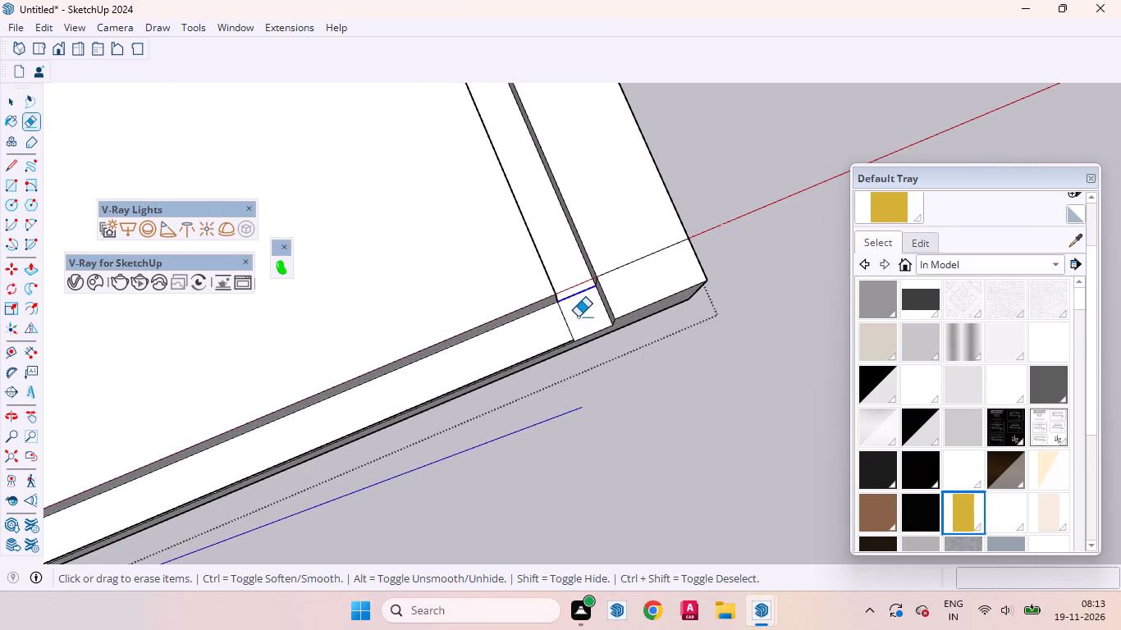
drag(578, 317, 556, 326)
Erase the leftover edge segments crossing the groove at the open-side corner nearest the origin.
scroll(672, 252, down, 14)
scroll(744, 243, up, 1)
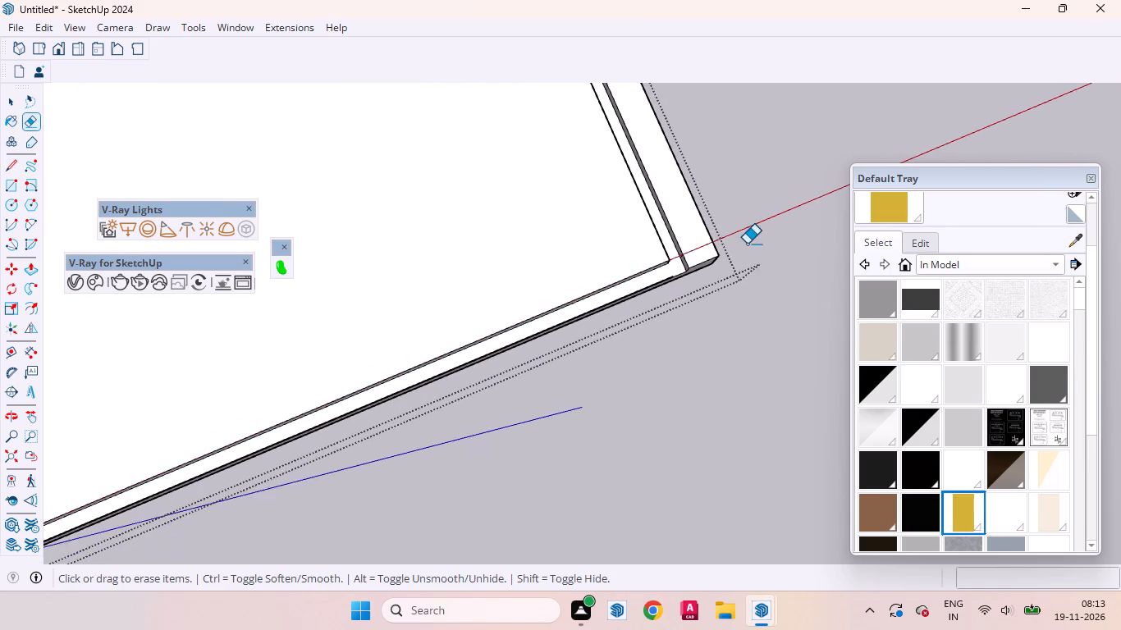
scroll(747, 244, down, 8)
scroll(405, 381, up, 15)
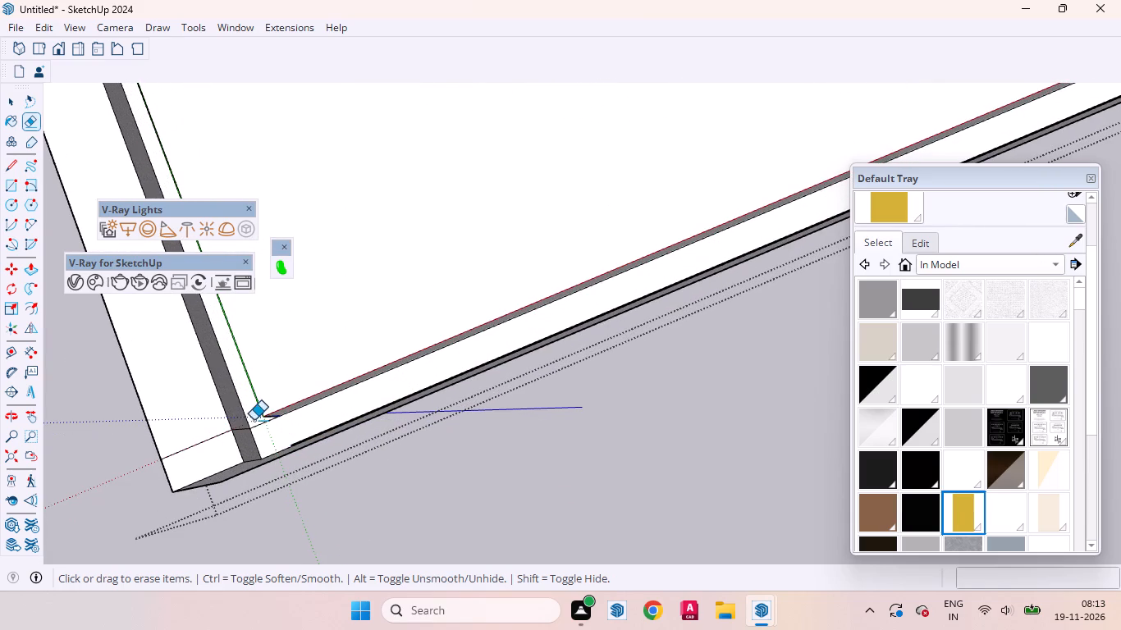
drag(246, 415, 268, 451)
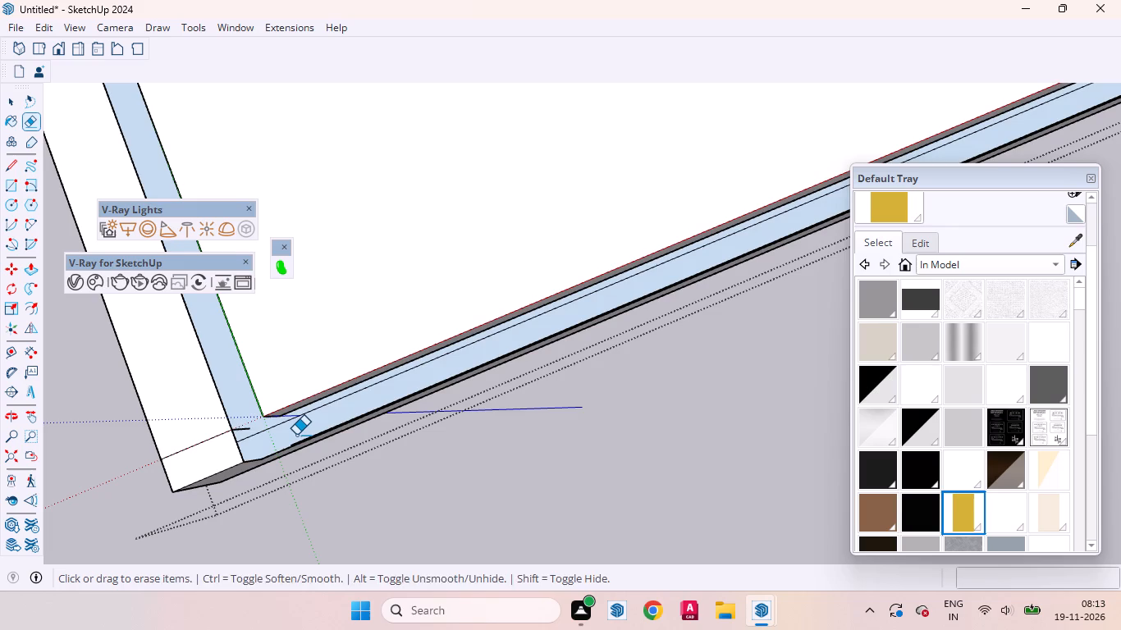
key(ctrl+z)
scroll(255, 423, up, 7)
drag(254, 418, 265, 434)
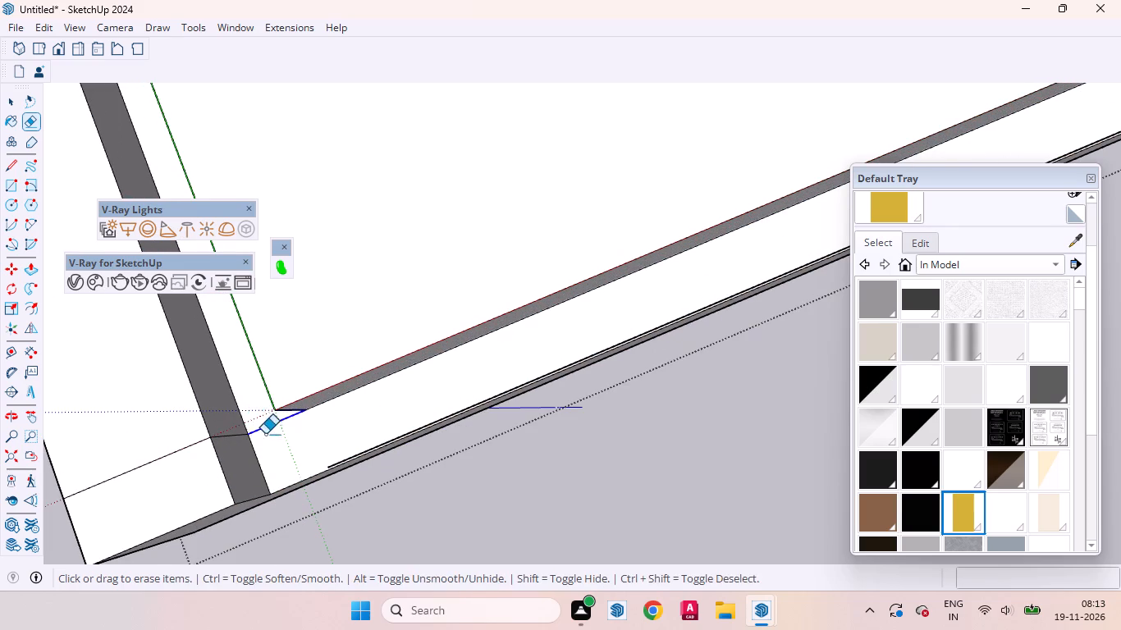
drag(265, 434, 266, 435)
drag(229, 427, 233, 437)
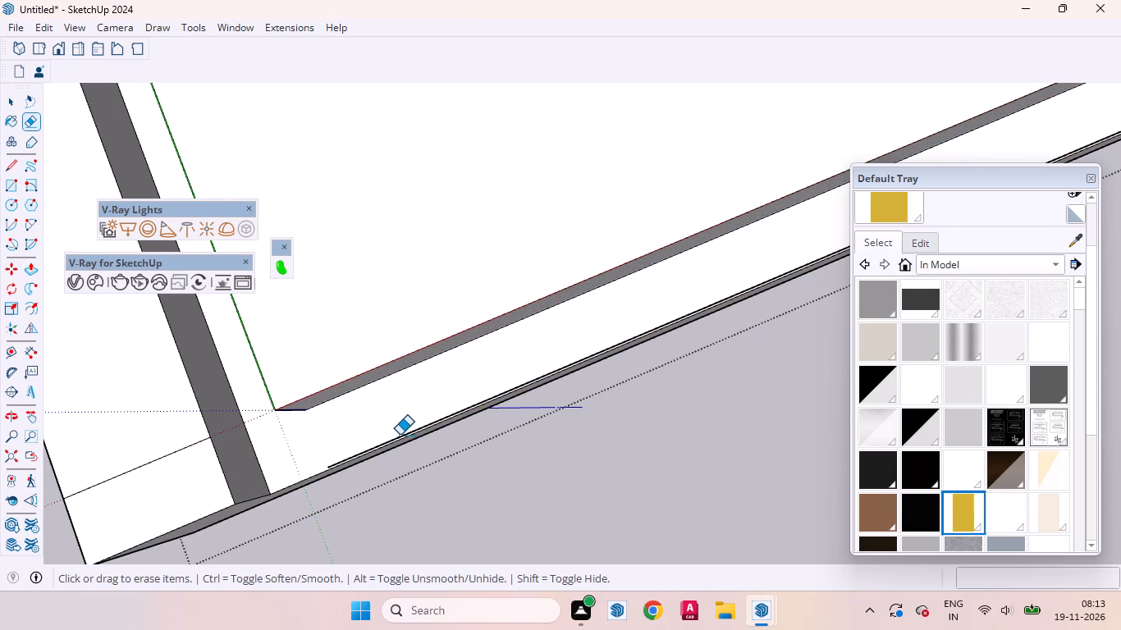
Examine the slab's groove and its corners from several angles, including the top view, for leftover edges.
scroll(400, 435, down, 13)
scroll(332, 489, up, 1)
scroll(332, 491, down, 1)
scroll(332, 492, up, 1)
scroll(359, 500, down, 15)
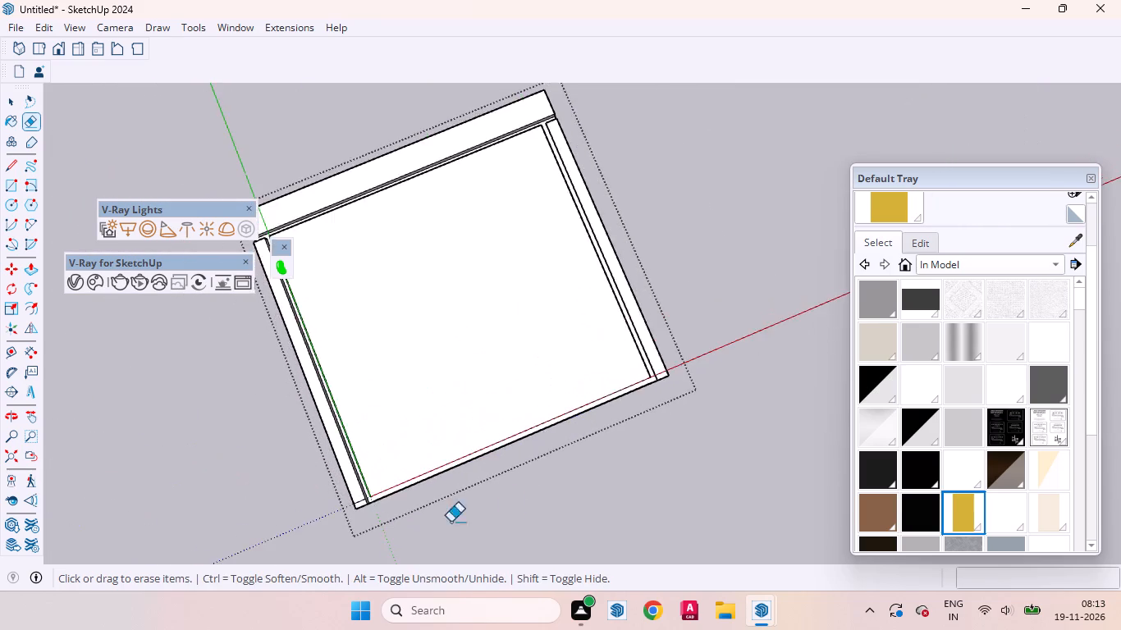
scroll(451, 522, down, 5)
key(space)
scroll(399, 262, up, 8)
middle_drag(541, 293, 528, 286)
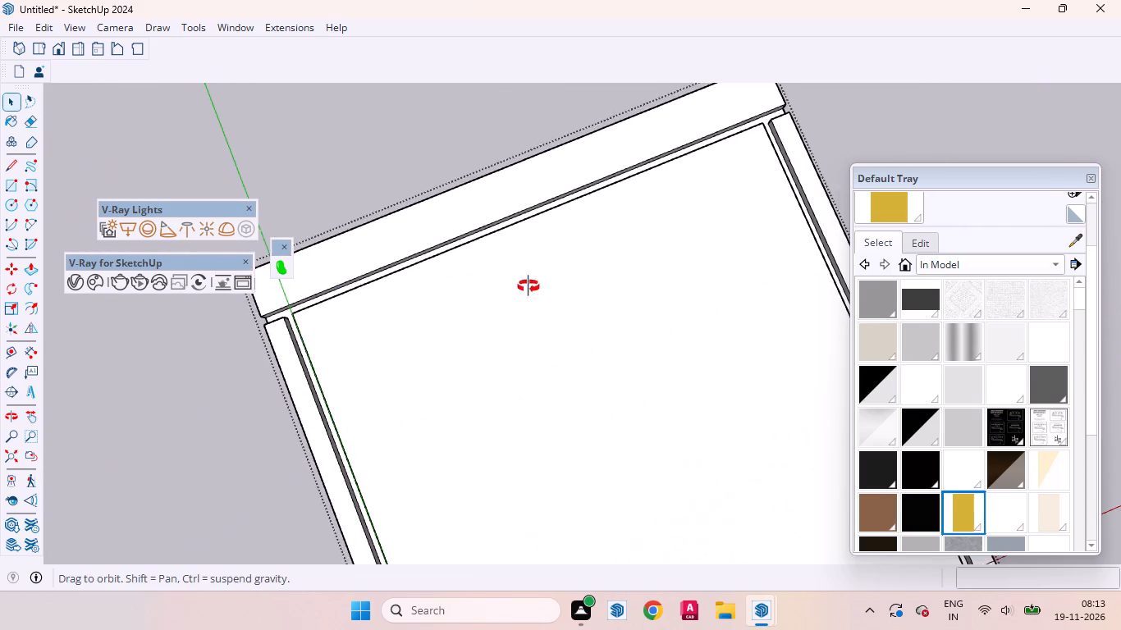
middle_drag(528, 286, 429, 319)
scroll(384, 245, up, 2)
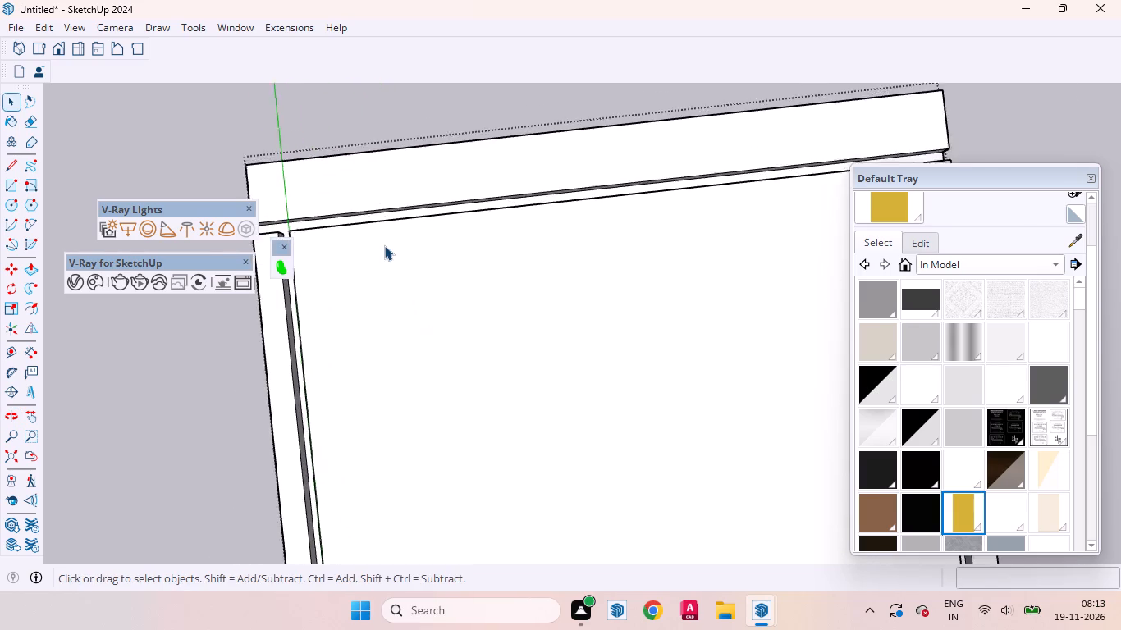
scroll(384, 245, up, 3)
scroll(618, 298, down, 8)
scroll(321, 279, up, 13)
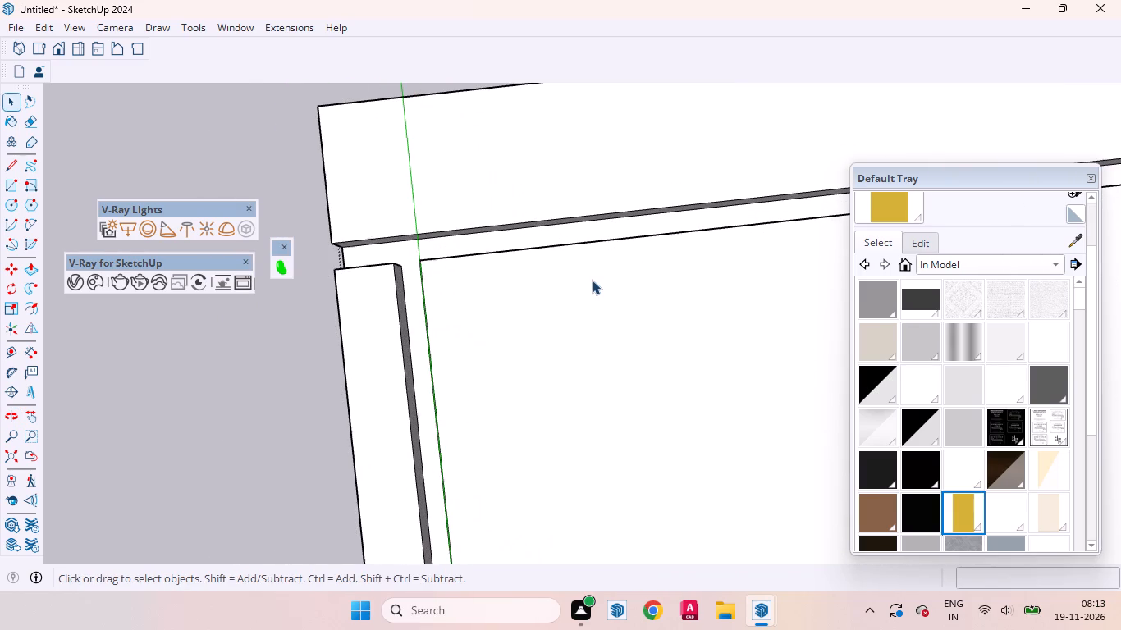
scroll(465, 310, down, 5)
click(41, 53)
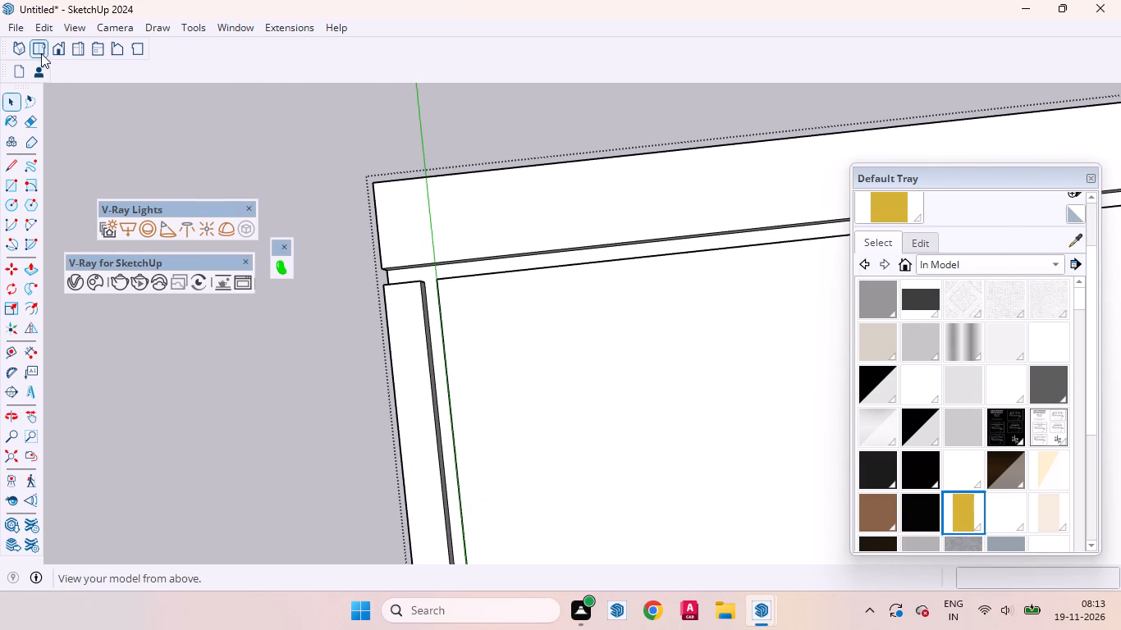
click(39, 49)
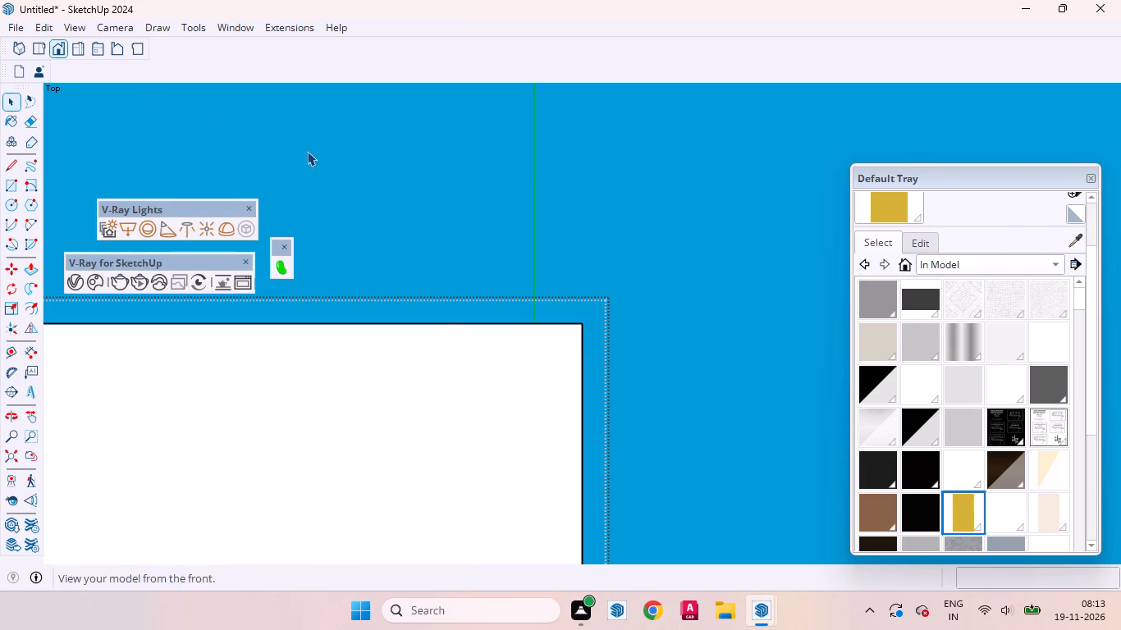
scroll(521, 263, down, 14)
scroll(617, 244, up, 1)
scroll(617, 246, down, 1)
middle_drag(619, 264, 615, 327)
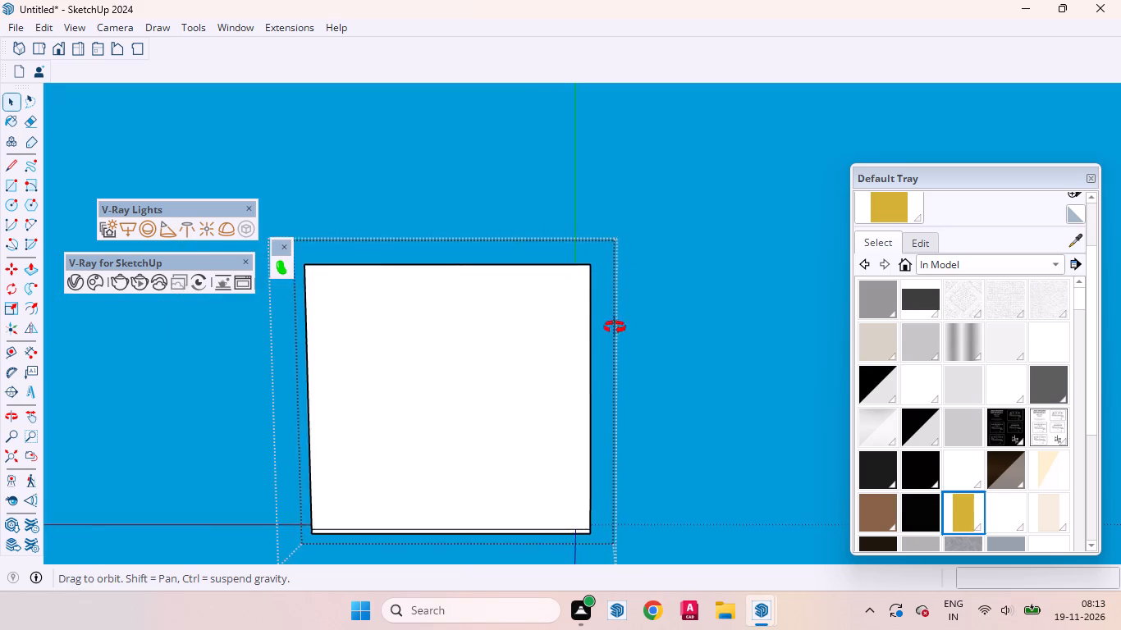
middle_drag(615, 327, 610, 626)
scroll(537, 183, up, 4)
middle_drag(539, 203, 542, 459)
scroll(615, 365, down, 4)
middle_drag(500, 277, 517, 509)
scroll(306, 410, up, 6)
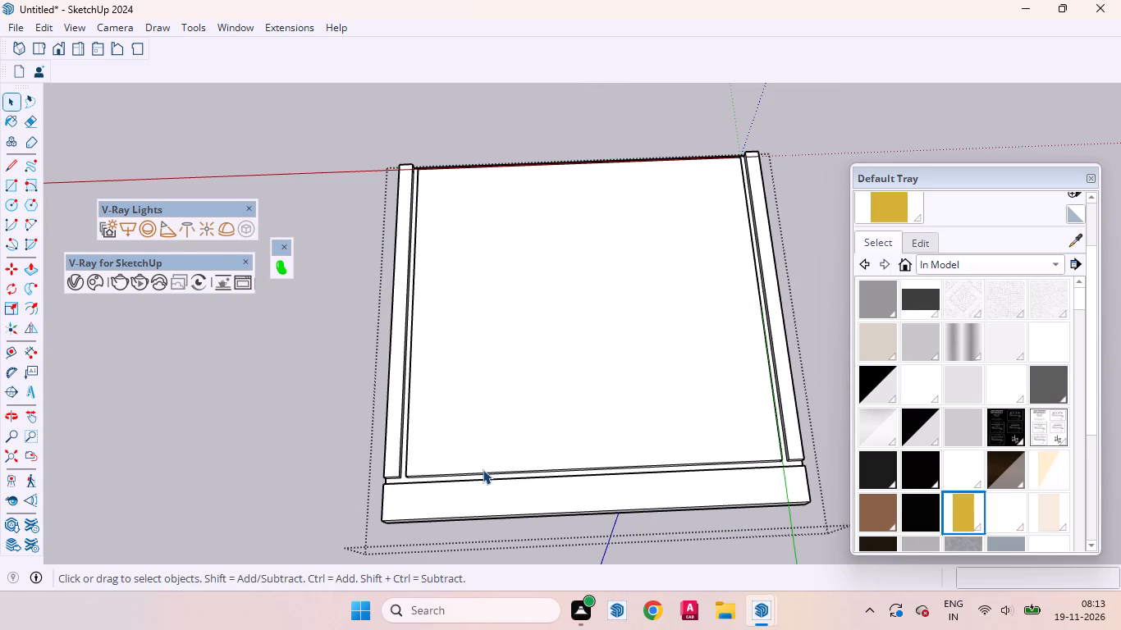
scroll(460, 478, up, 5)
scroll(544, 417, down, 5)
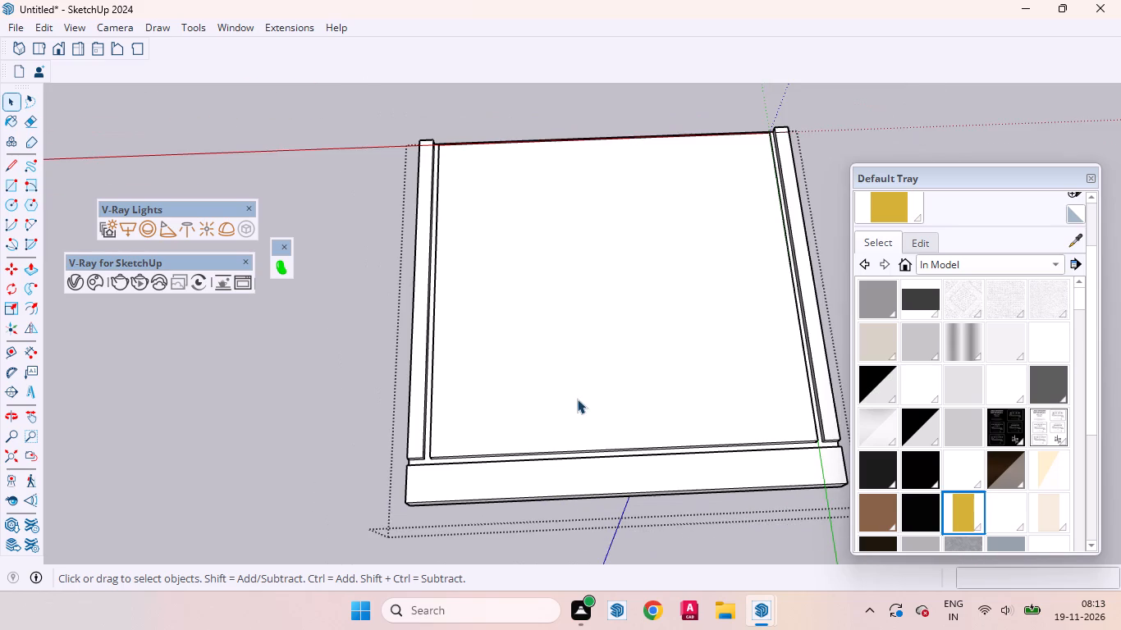
Draw a 2" line across the groove from the side strip's corner to the wide overhang, at the green-axis corner.
click(577, 399)
middle_drag(672, 440, 713, 523)
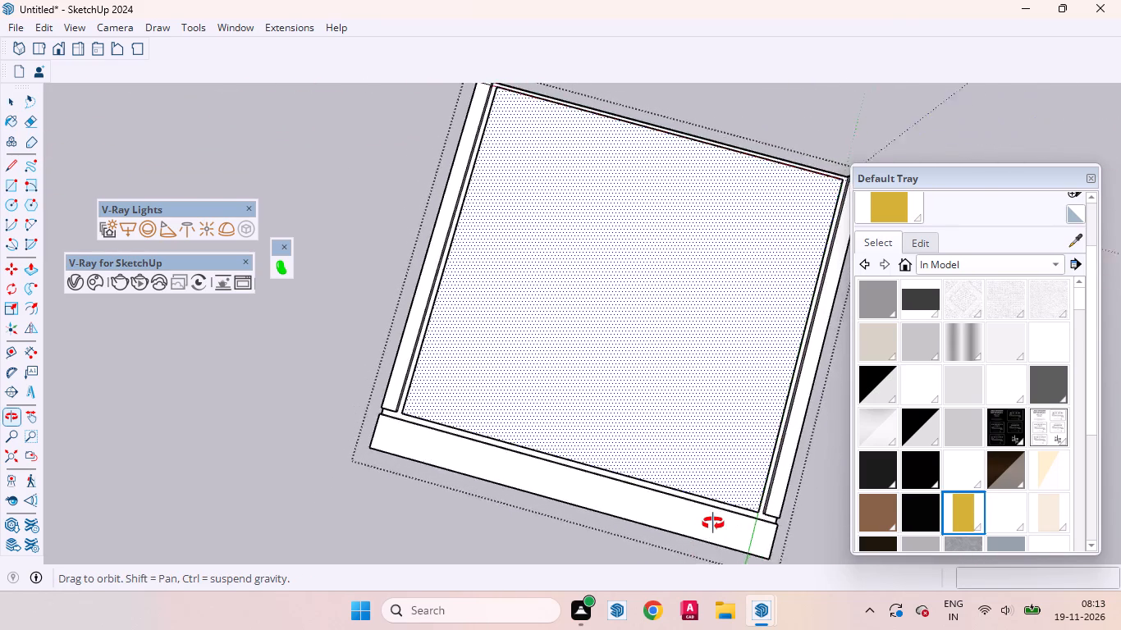
middle_drag(713, 523, 761, 507)
scroll(848, 482, up, 15)
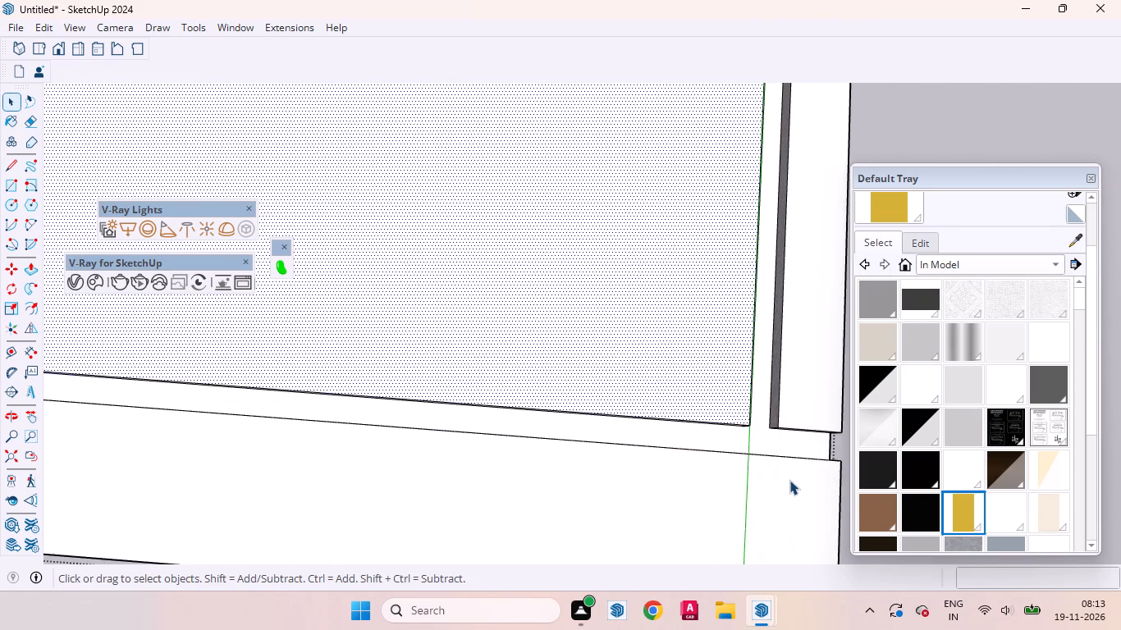
scroll(789, 480, up, 7)
click(764, 399)
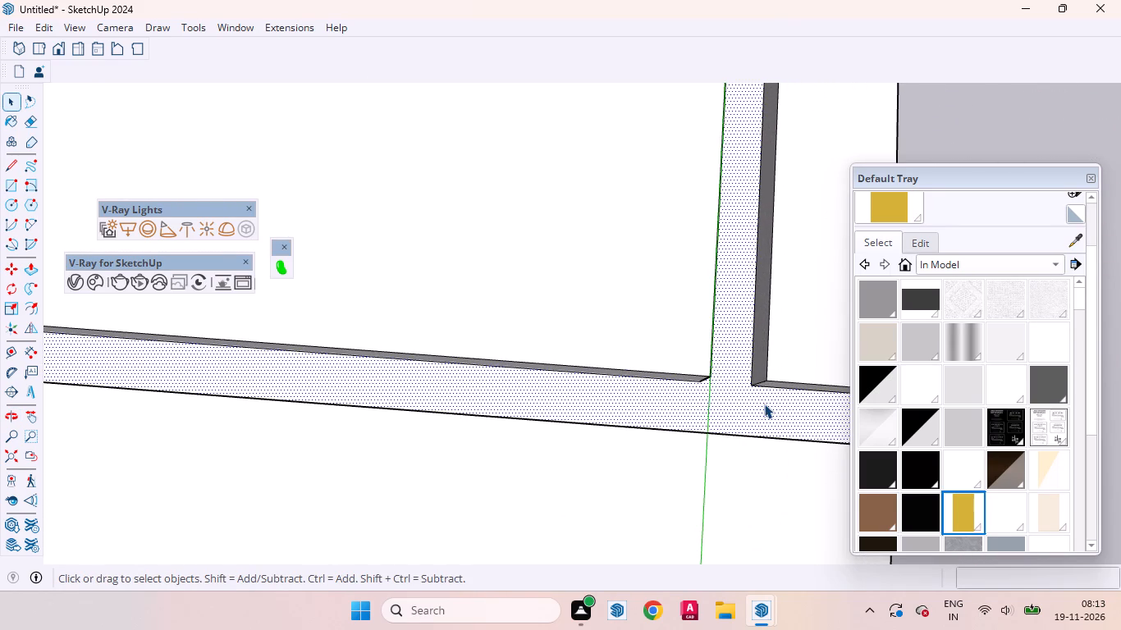
key(l)
scroll(752, 399, up, 3)
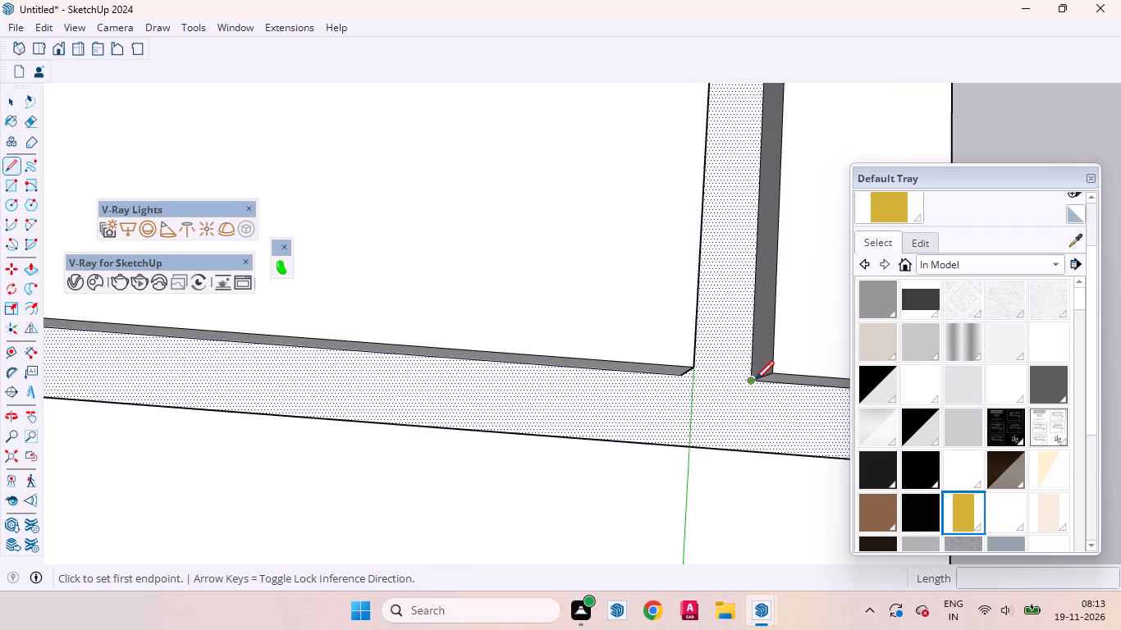
click(755, 380)
scroll(748, 421, up, 4)
middle_drag(753, 421, 753, 463)
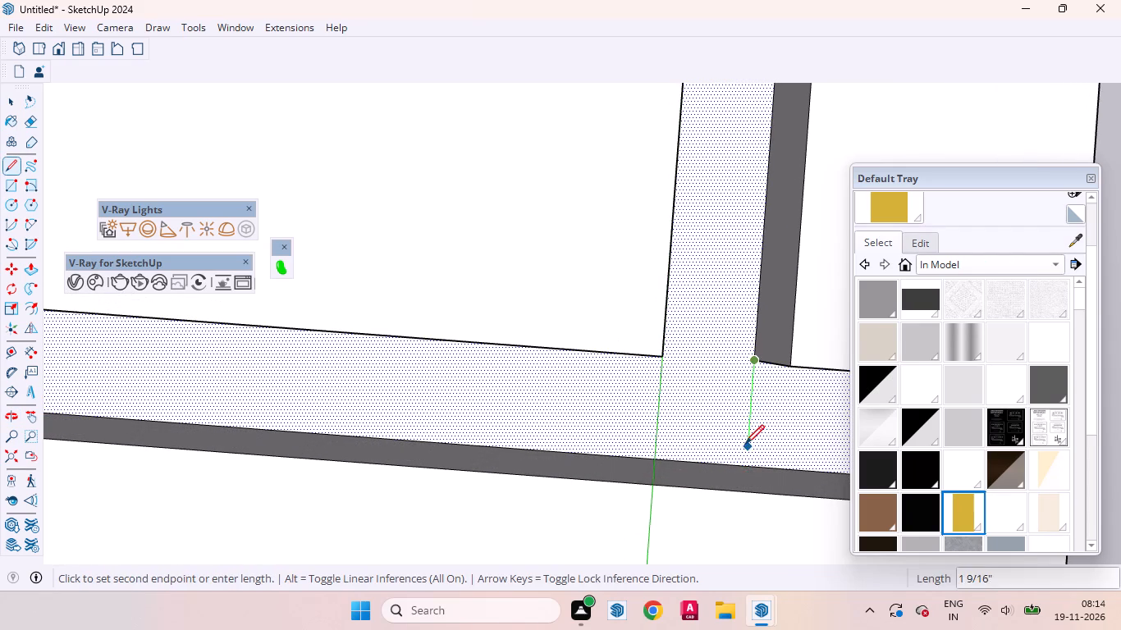
click(745, 464)
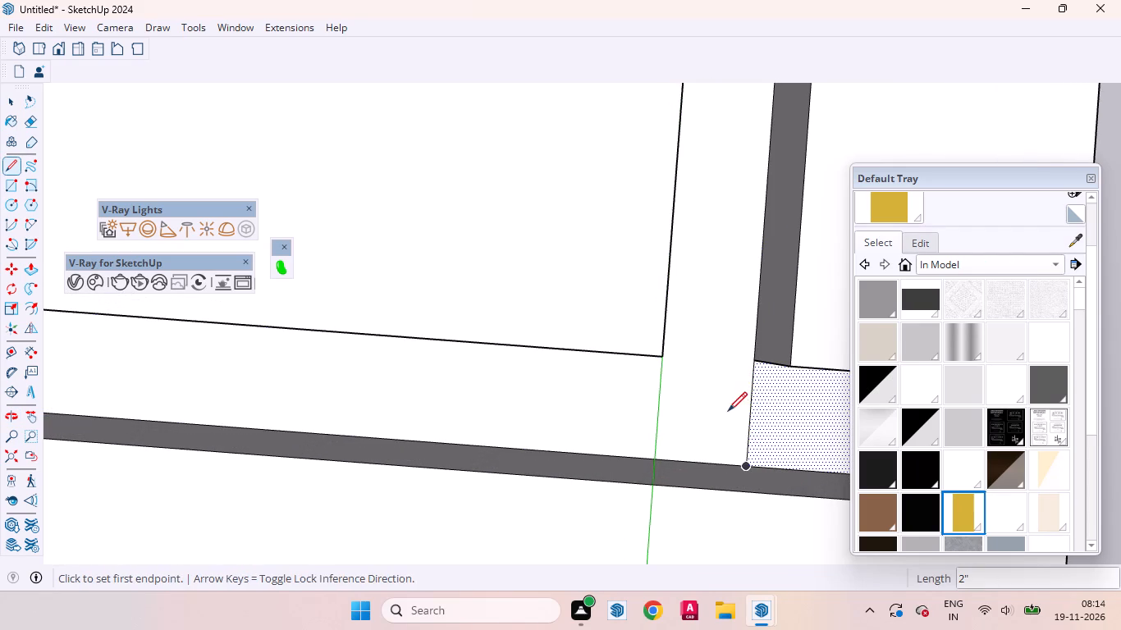
Draw a line across the side groove from the inset ceiling's base corner to the side strip's corner, and check the face division.
middle_drag(728, 411, 721, 347)
click(643, 354)
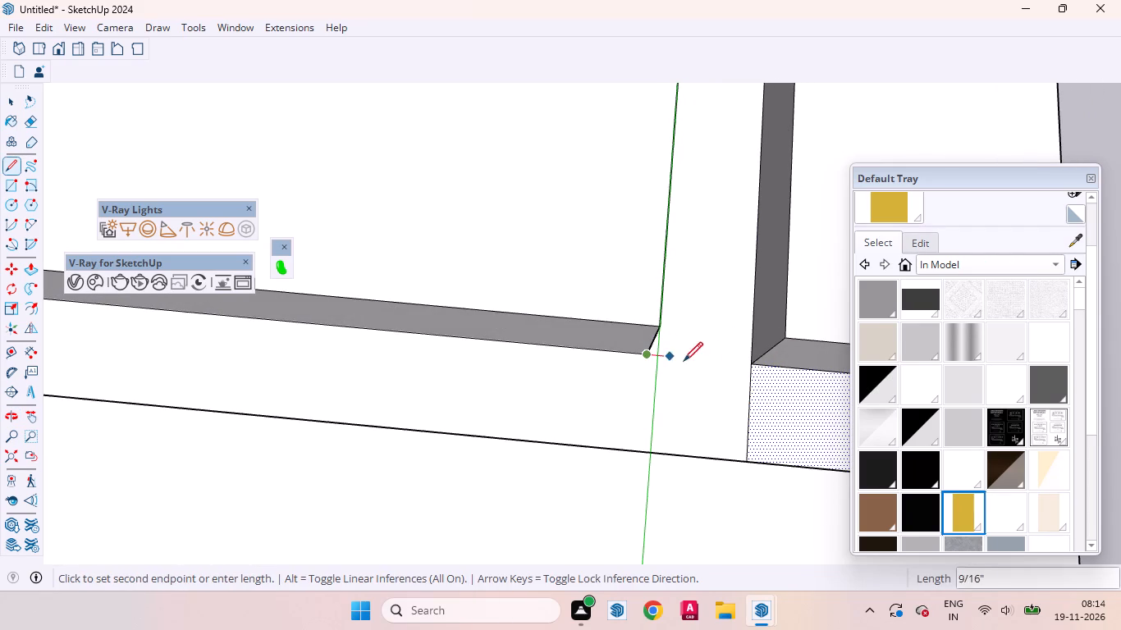
click(747, 364)
key(space)
click(728, 316)
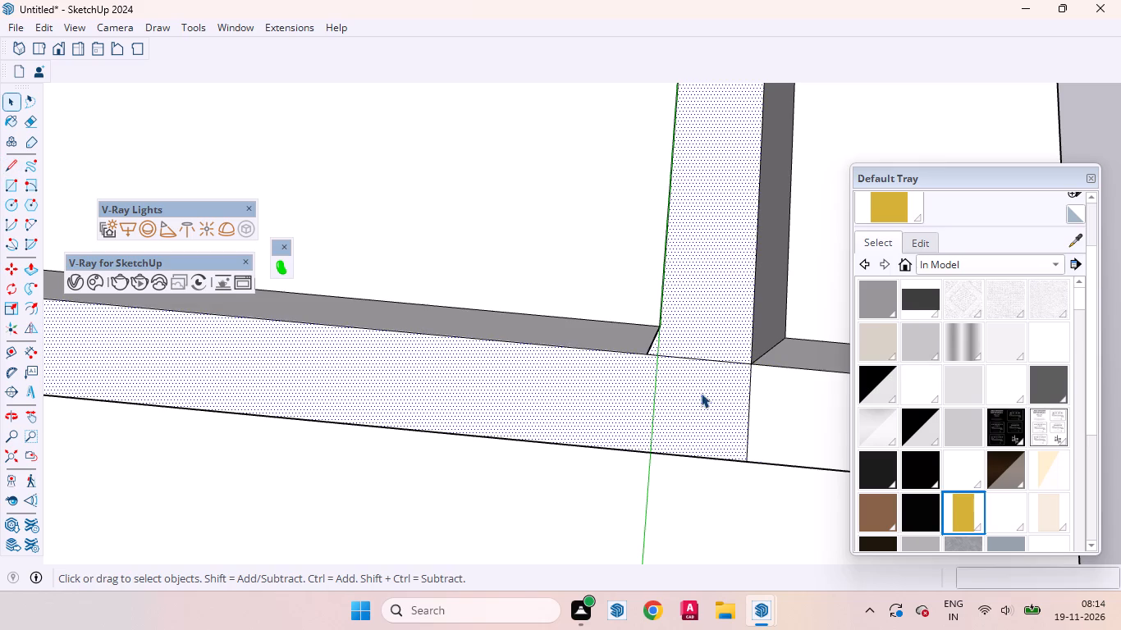
click(699, 395)
scroll(716, 381, up, 5)
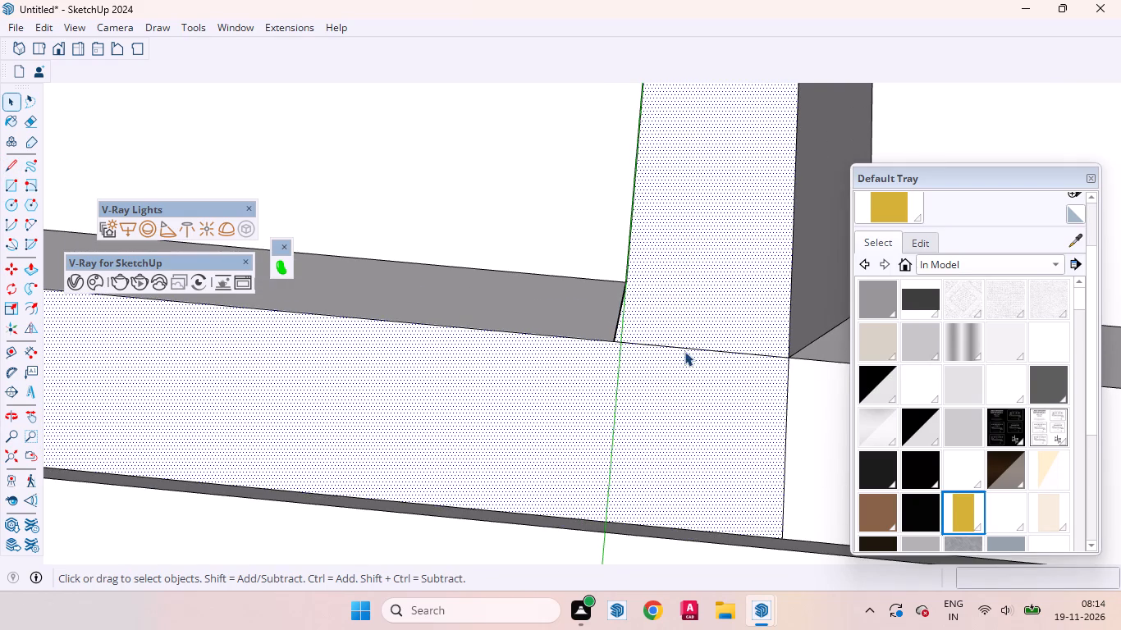
click(684, 349)
click(675, 403)
At the other wide-overhang corner, draw a 2" line across the side groove from the side strip's corner to the inset ceiling's corner.
scroll(689, 447, down, 5)
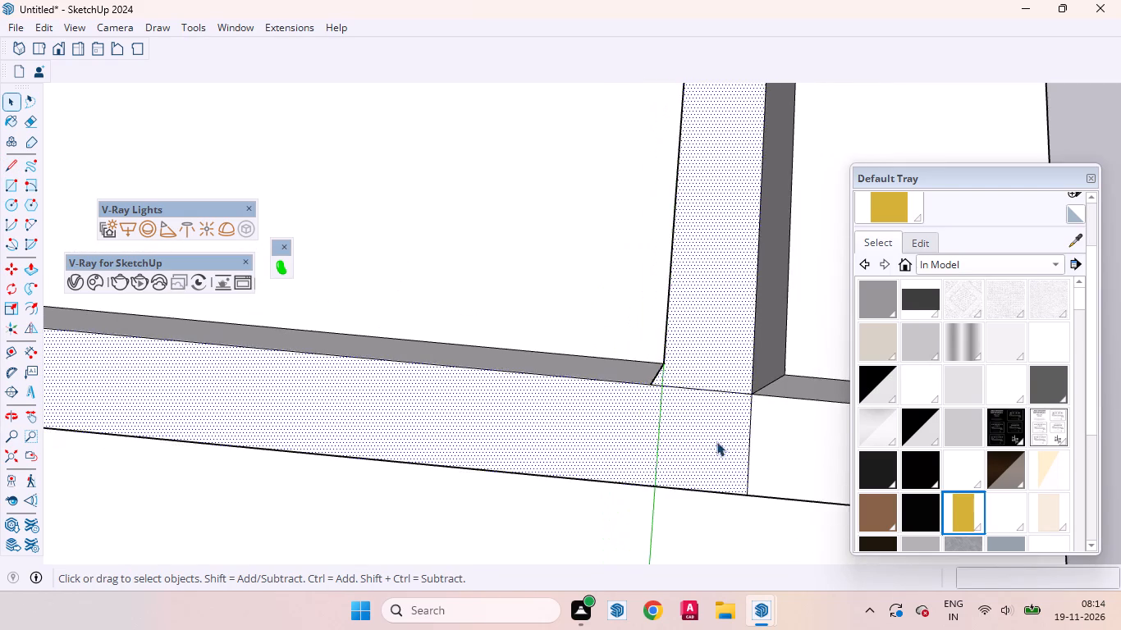
scroll(716, 441, down, 7)
scroll(743, 426, up, 1)
scroll(744, 426, down, 20)
scroll(744, 426, down, 2)
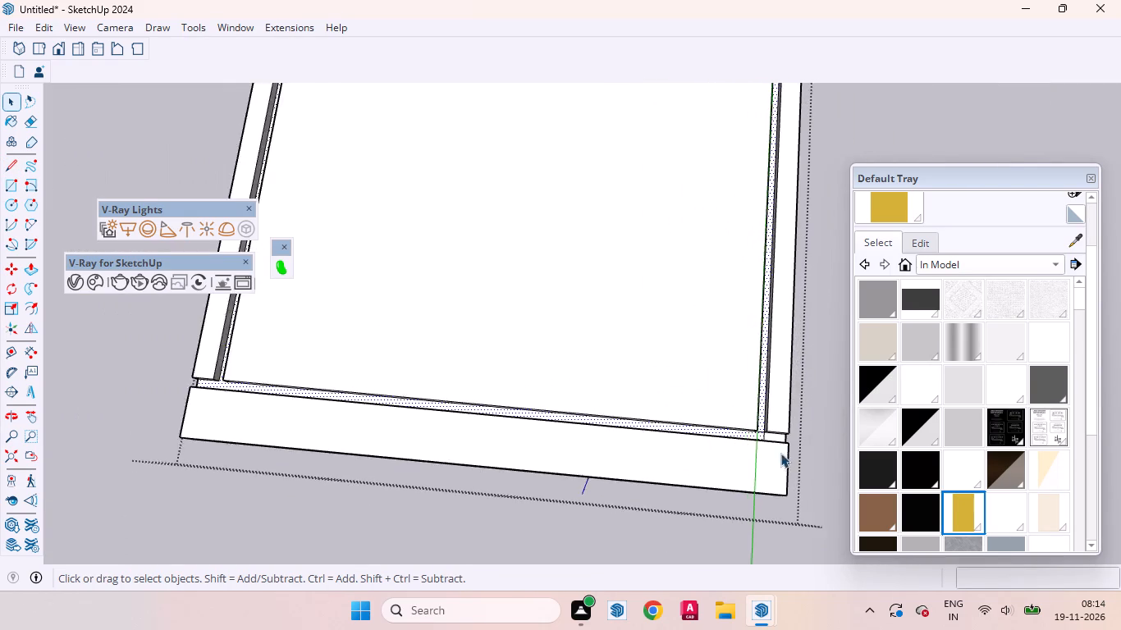
scroll(780, 453, down, 4)
scroll(482, 381, up, 20)
scroll(482, 381, up, 2)
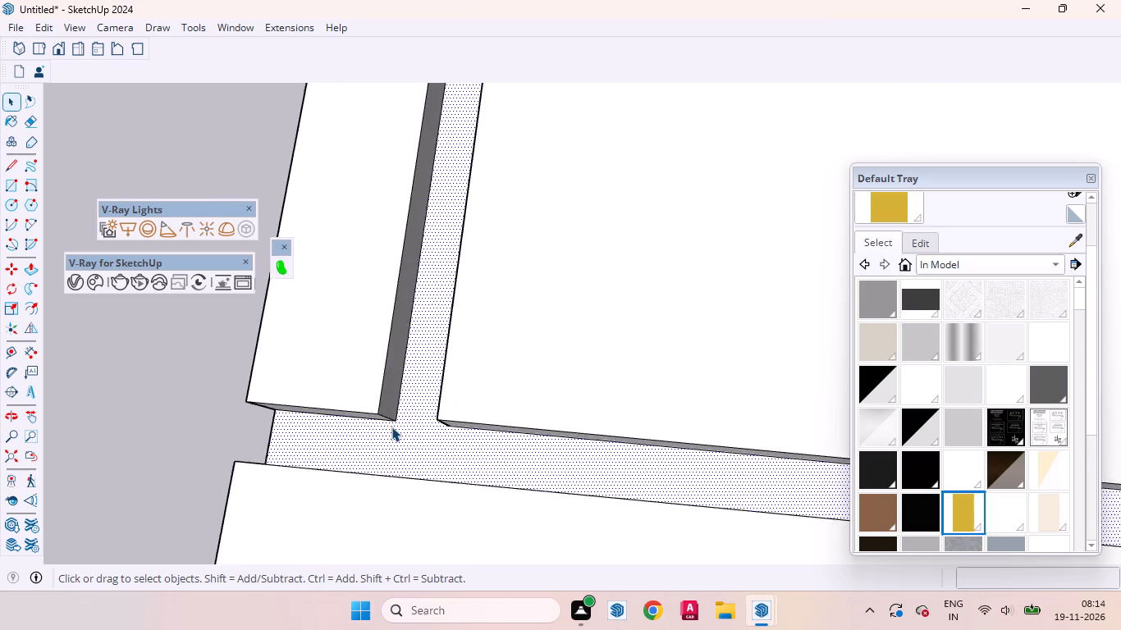
scroll(391, 427, up, 2)
key(l)
click(398, 418)
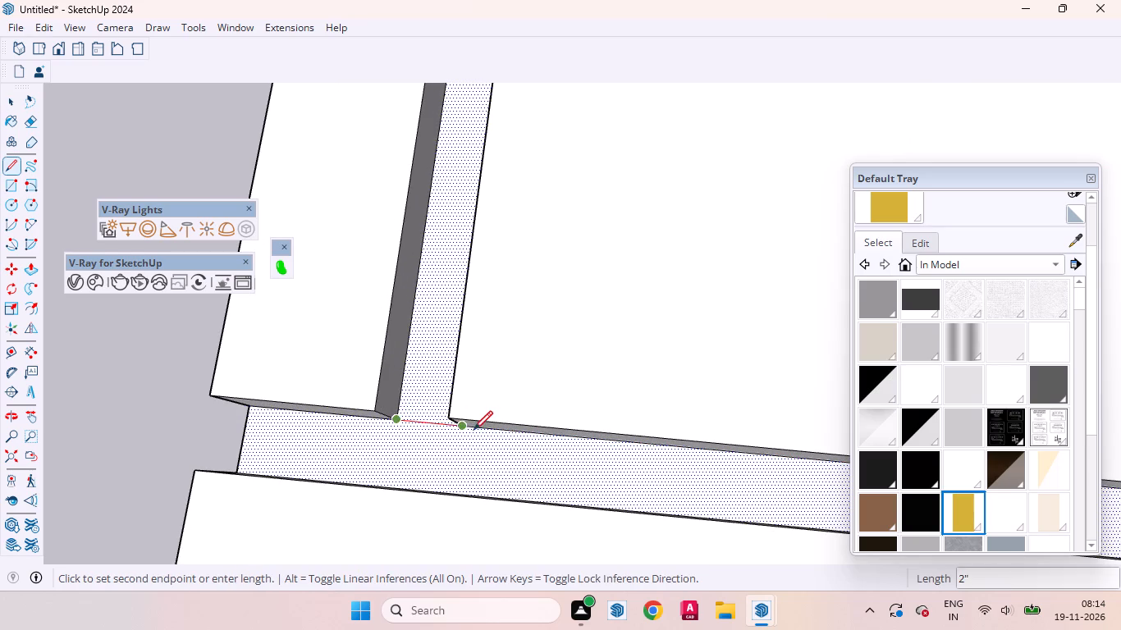
click(460, 430)
key(space)
click(449, 445)
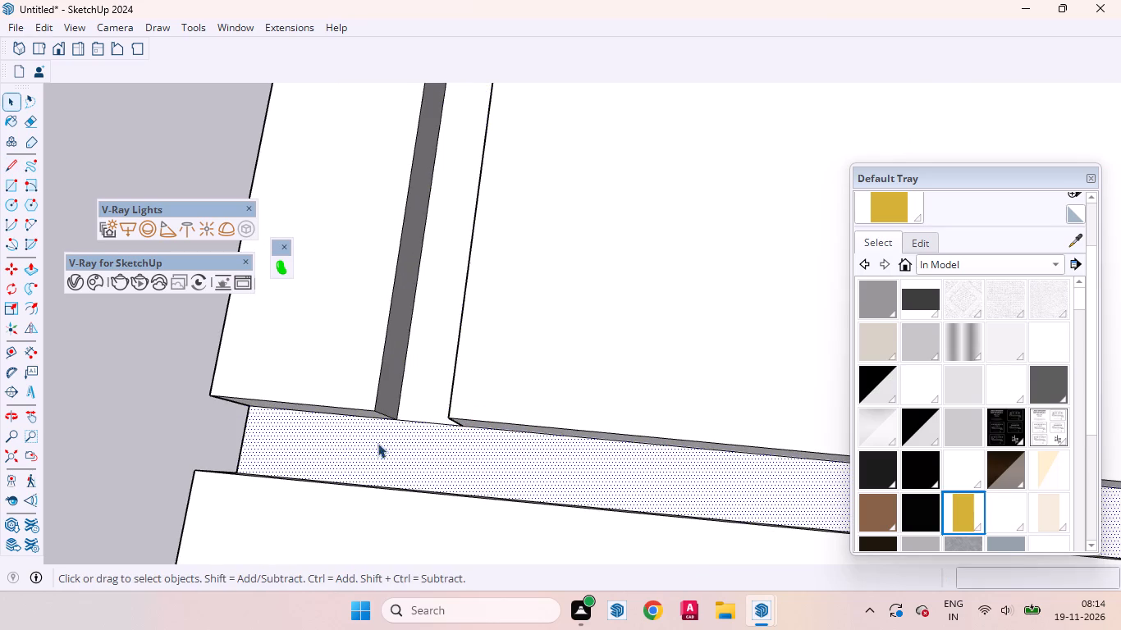
At the open-side corner nearest the origin, draw a 2" line across the side groove from the inset ceiling's base corner.
scroll(336, 444, down, 1)
scroll(336, 444, up, 1)
scroll(335, 444, down, 20)
scroll(335, 444, down, 10)
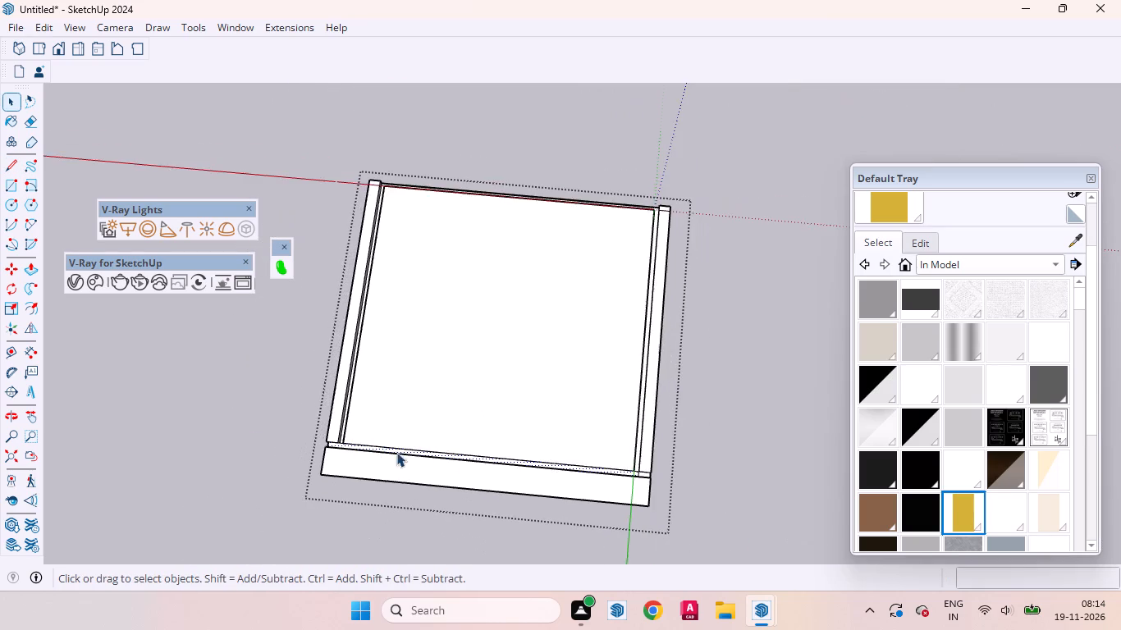
scroll(579, 450, up, 8)
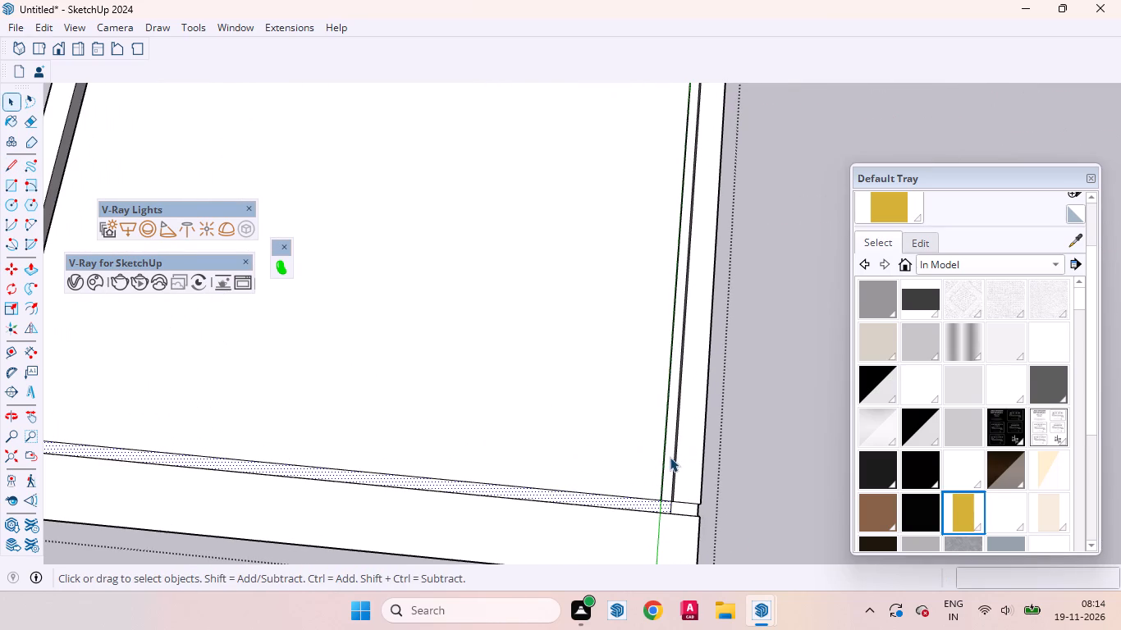
click(670, 457)
scroll(665, 518, down, 8)
scroll(693, 231, up, 4)
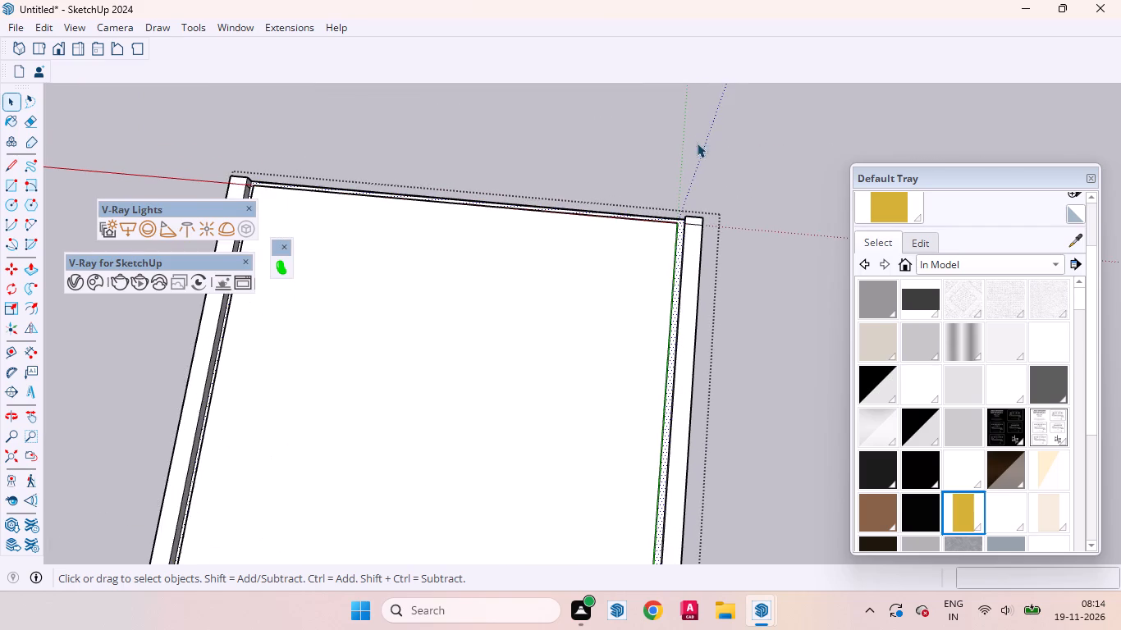
scroll(699, 130, up, 20)
scroll(699, 130, up, 7)
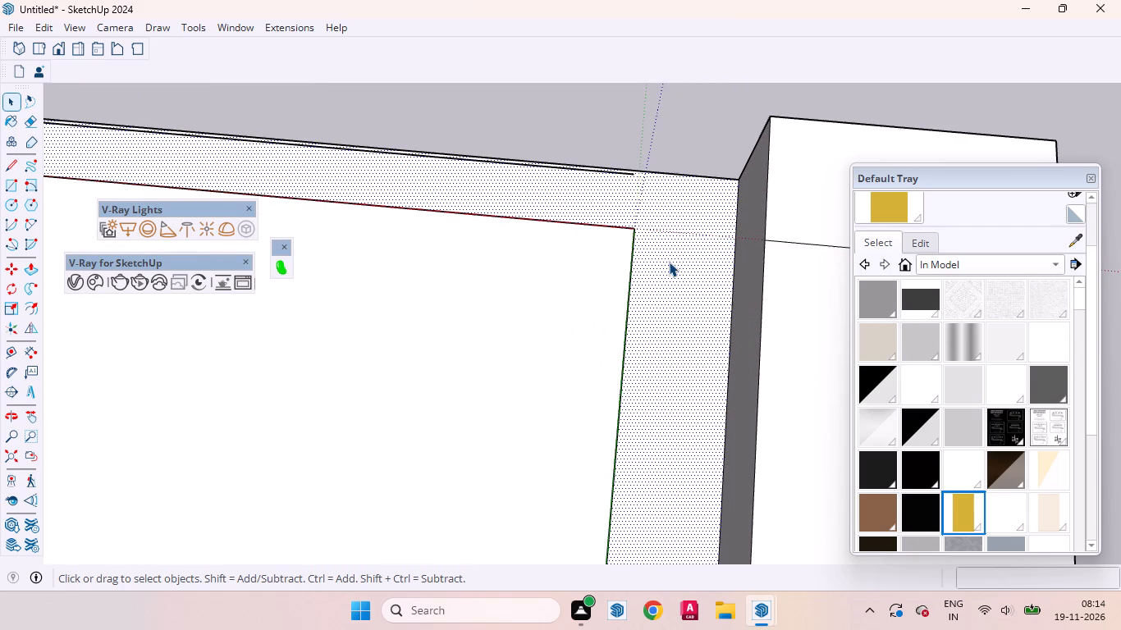
middle_drag(670, 254, 606, 198)
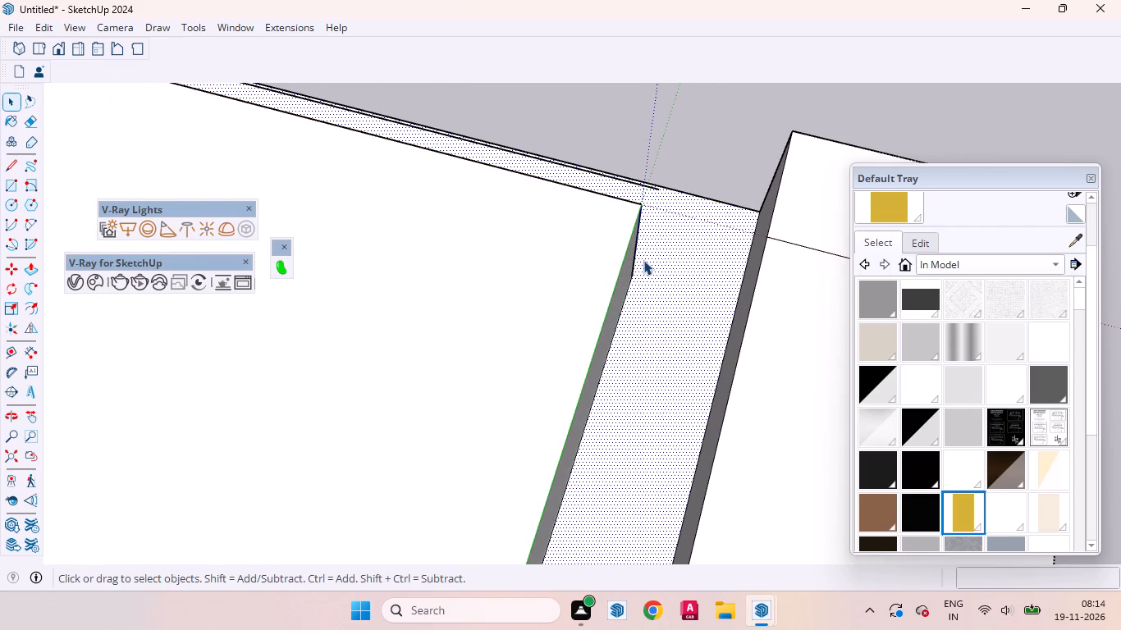
key(l)
click(638, 272)
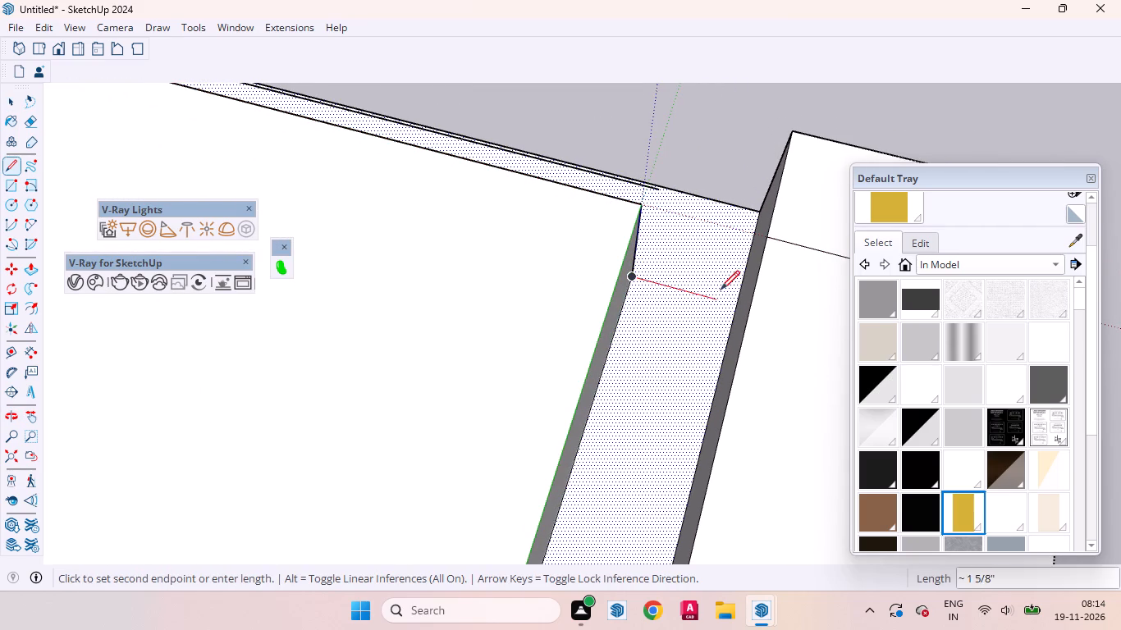
click(736, 308)
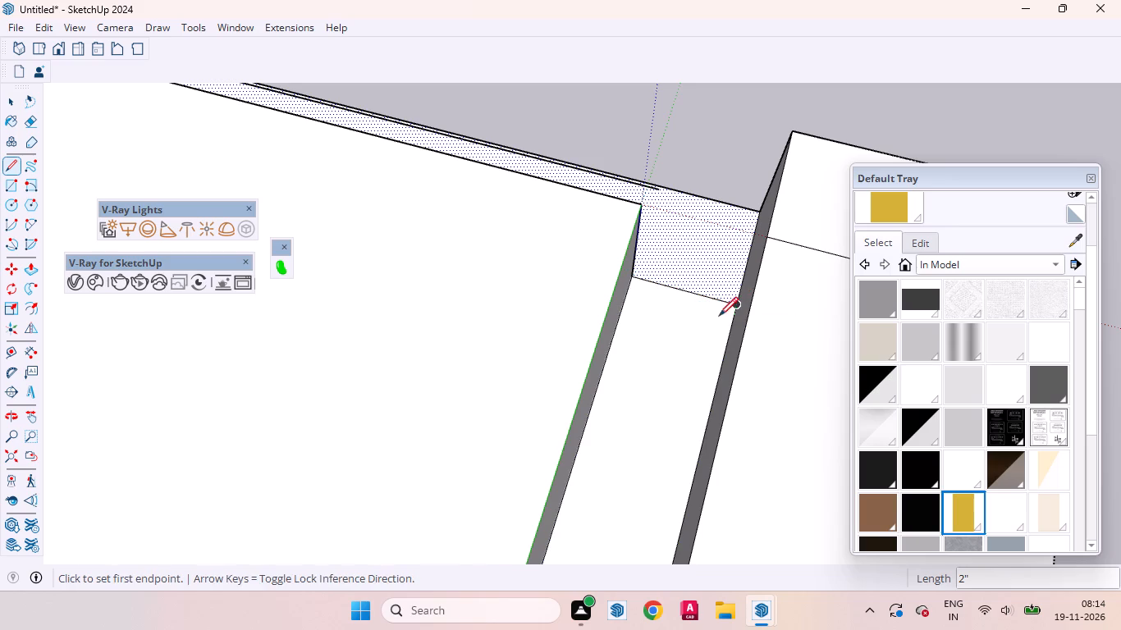
key(space)
click(672, 329)
At the open-side corner on the red axis, draw a 2" line across the side groove from the inset ceiling's base corner.
scroll(716, 363, down, 20)
scroll(716, 363, down, 1)
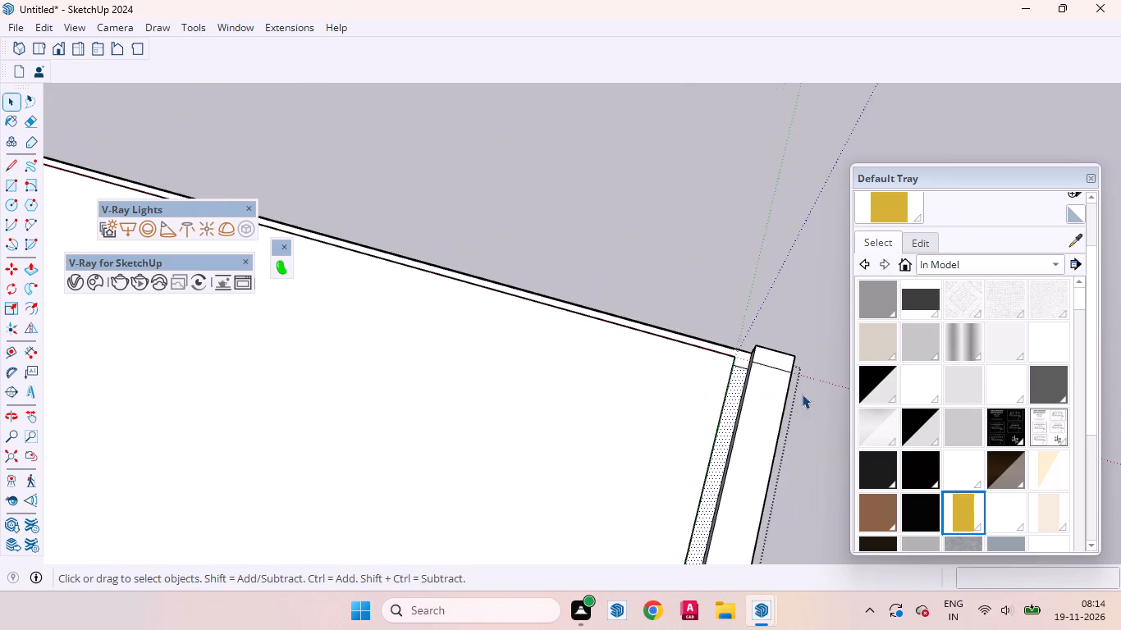
scroll(802, 394, down, 9)
scroll(716, 373, down, 4)
scroll(373, 263, up, 14)
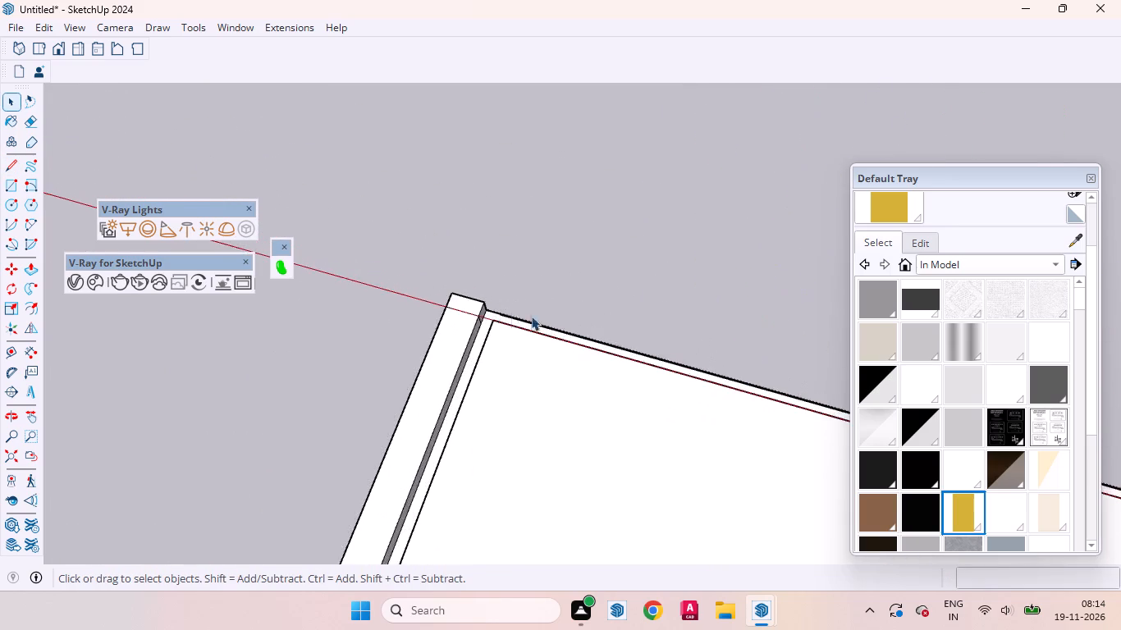
scroll(531, 316, up, 17)
click(479, 390)
middle_drag(479, 375, 483, 401)
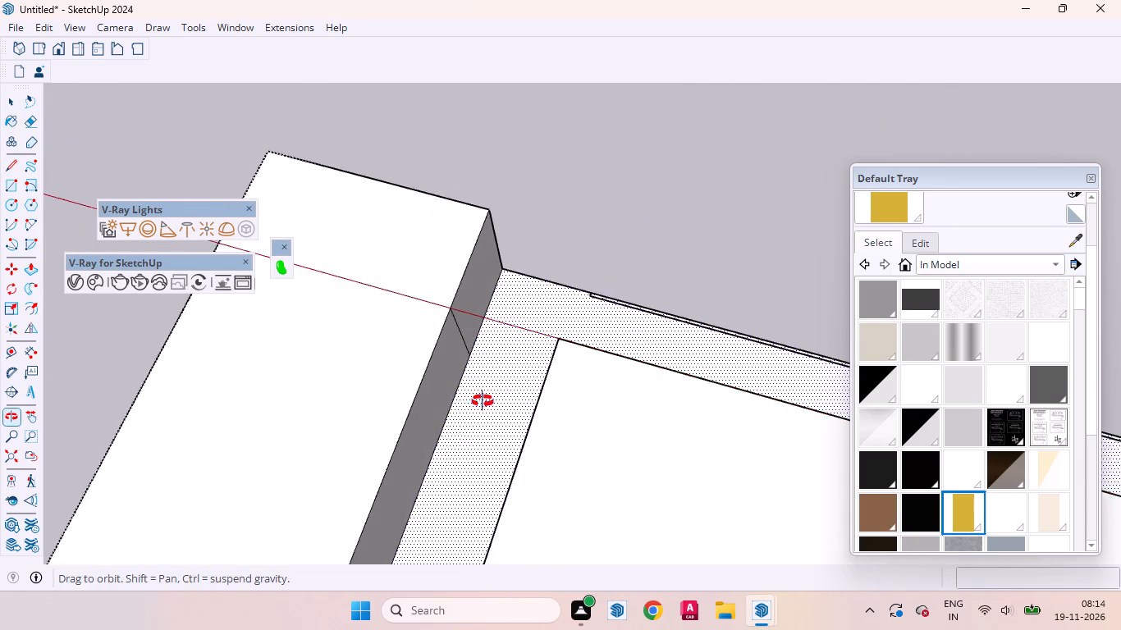
middle_drag(483, 401, 565, 453)
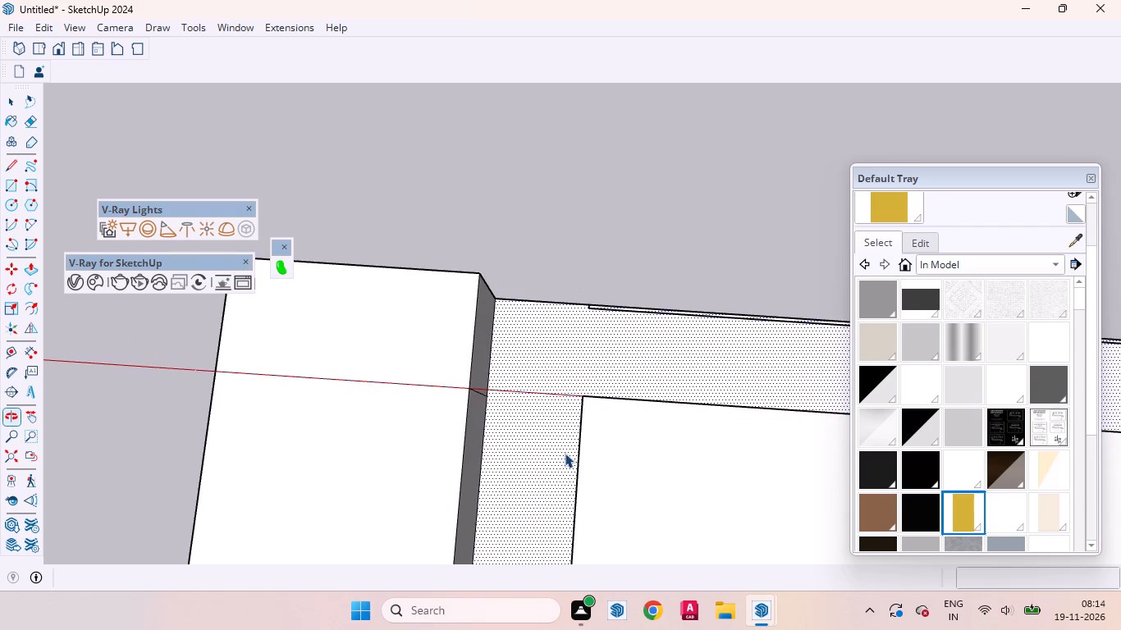
key(l)
scroll(570, 395, up, 7)
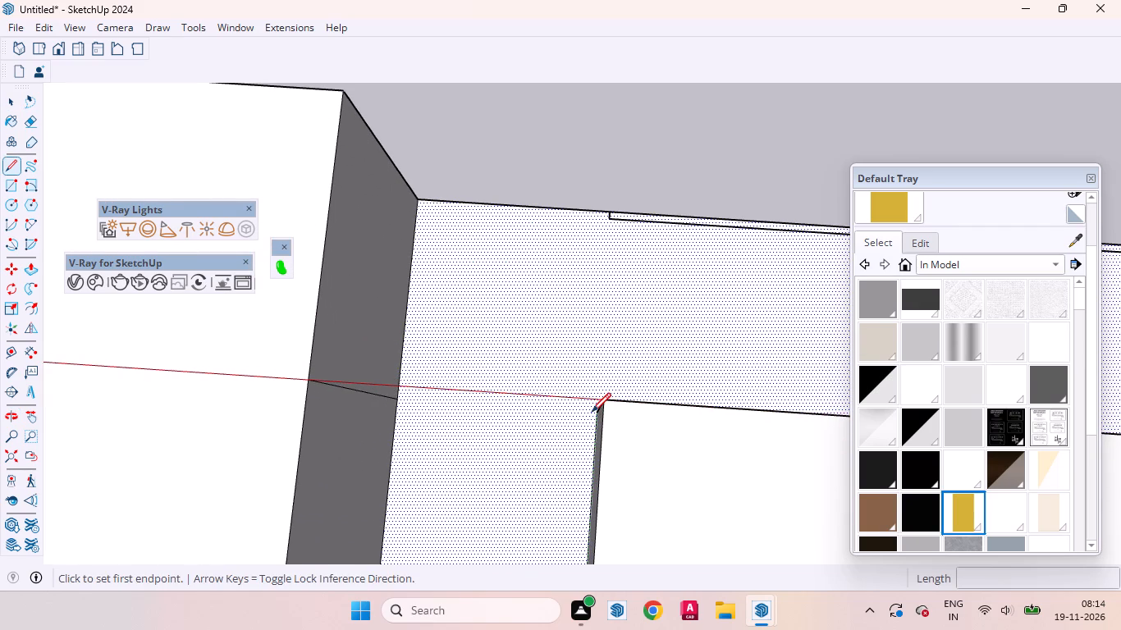
click(593, 411)
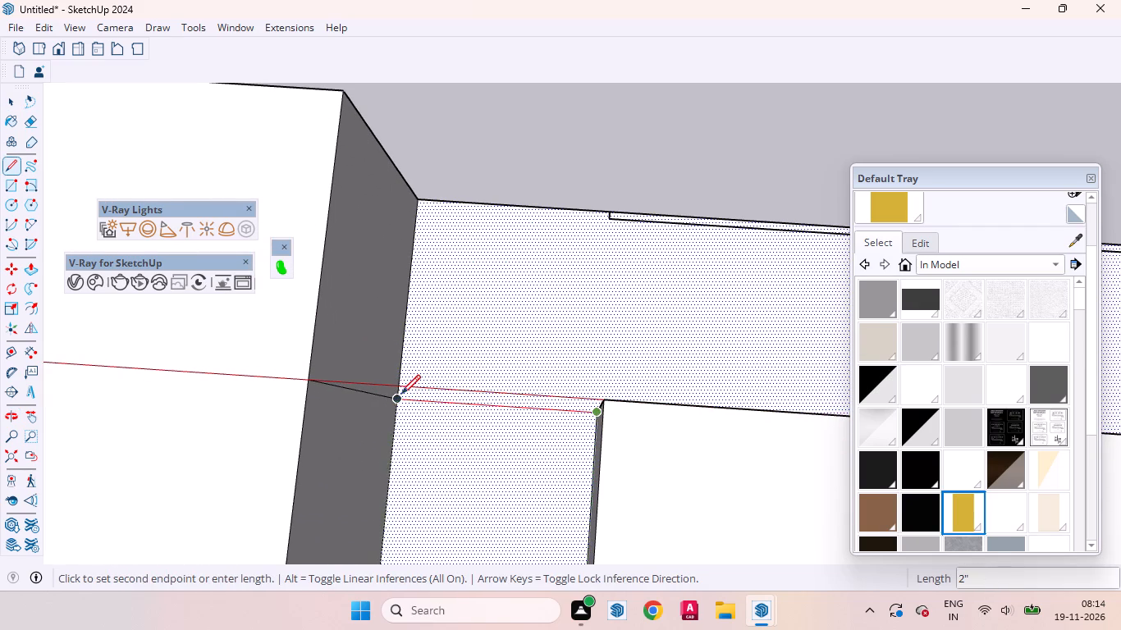
click(399, 394)
key(space)
scroll(496, 315, down, 2)
scroll(497, 299, up, 1)
scroll(497, 293, down, 8)
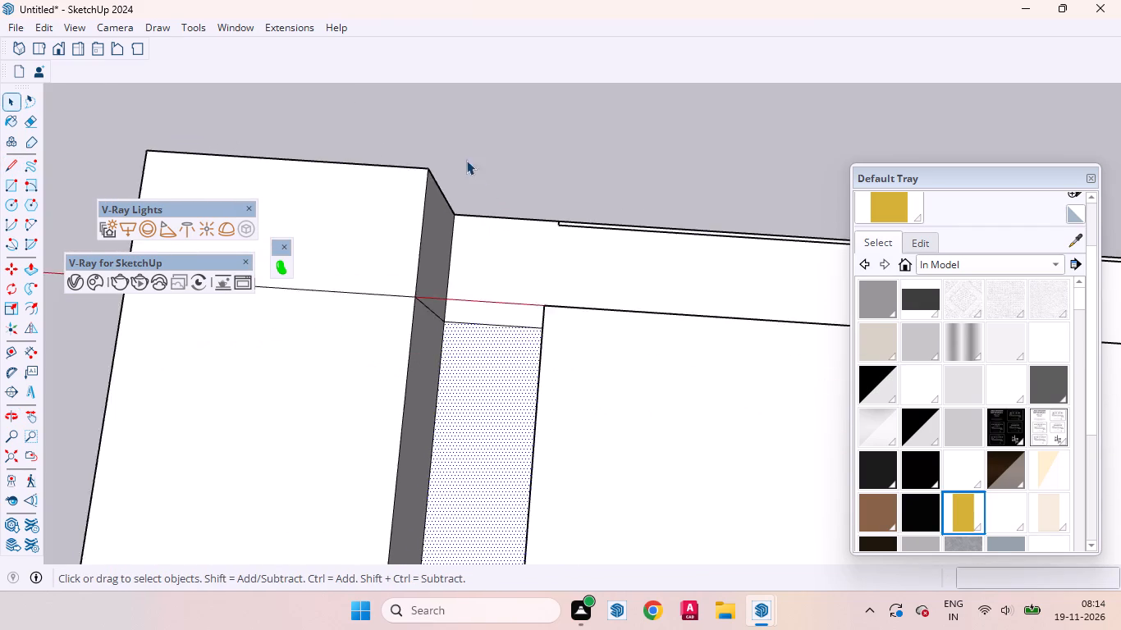
Group the groove-floor strip on the side away from the origin and convert it into a V-Ray mesh light.
scroll(466, 160, down, 20)
scroll(466, 160, down, 8)
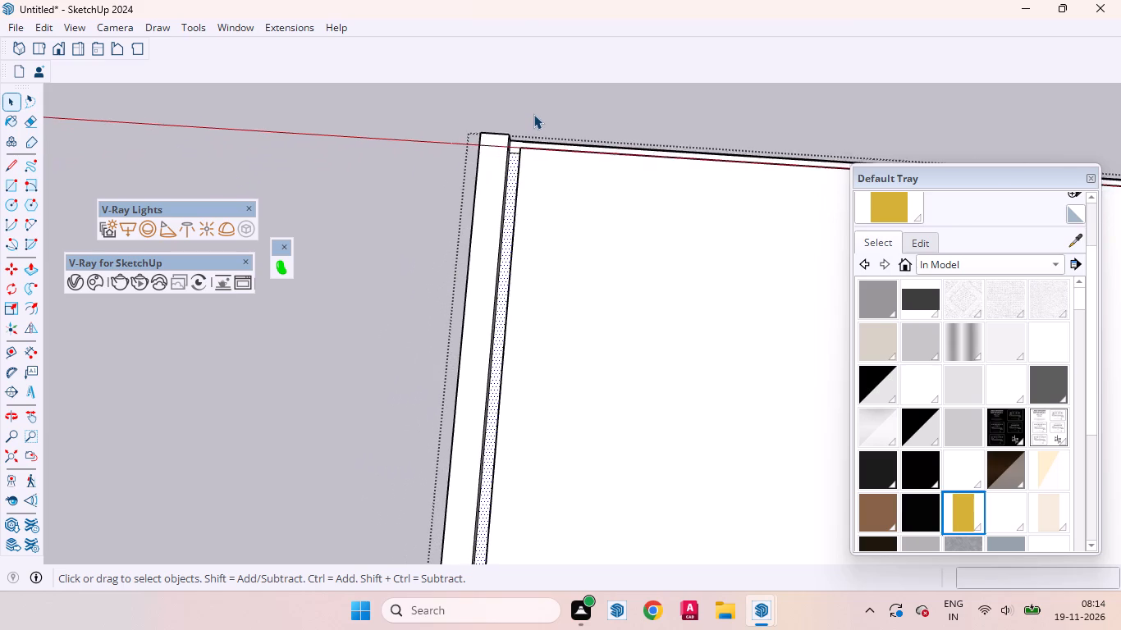
scroll(533, 114, down, 10)
scroll(515, 363, up, 12)
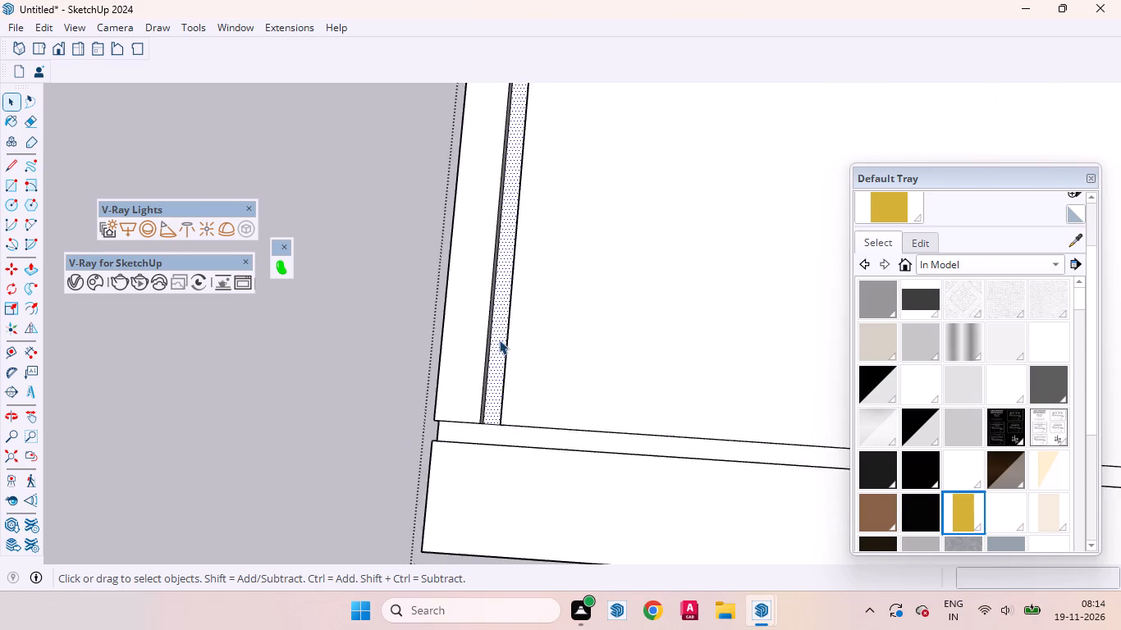
scroll(499, 340, up, 10)
double_click(505, 310)
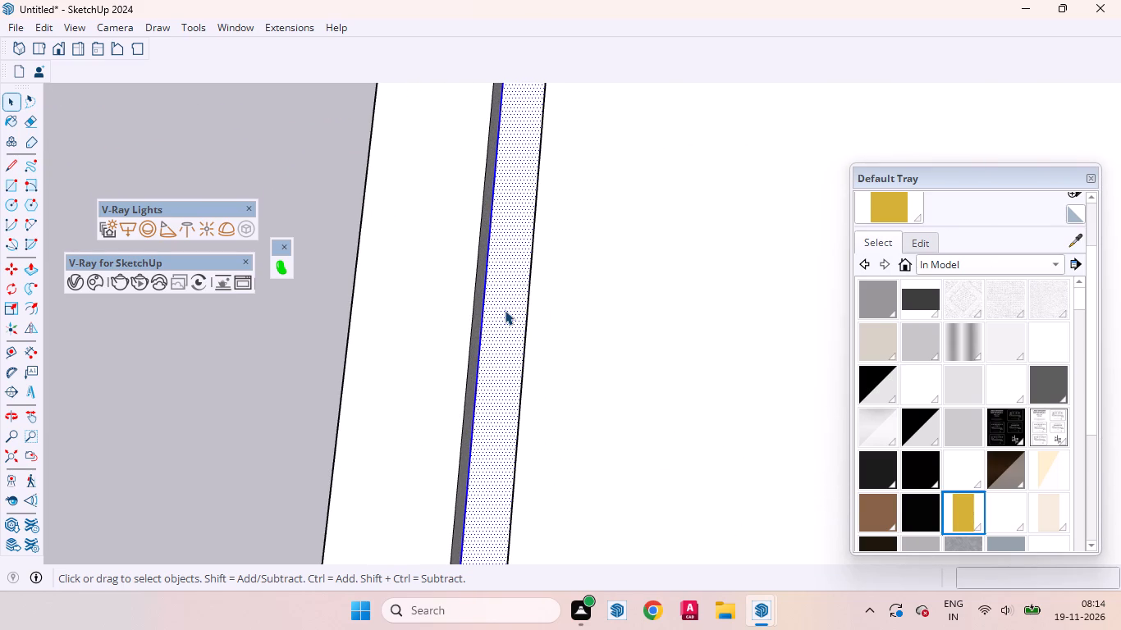
right_click(505, 310)
click(547, 154)
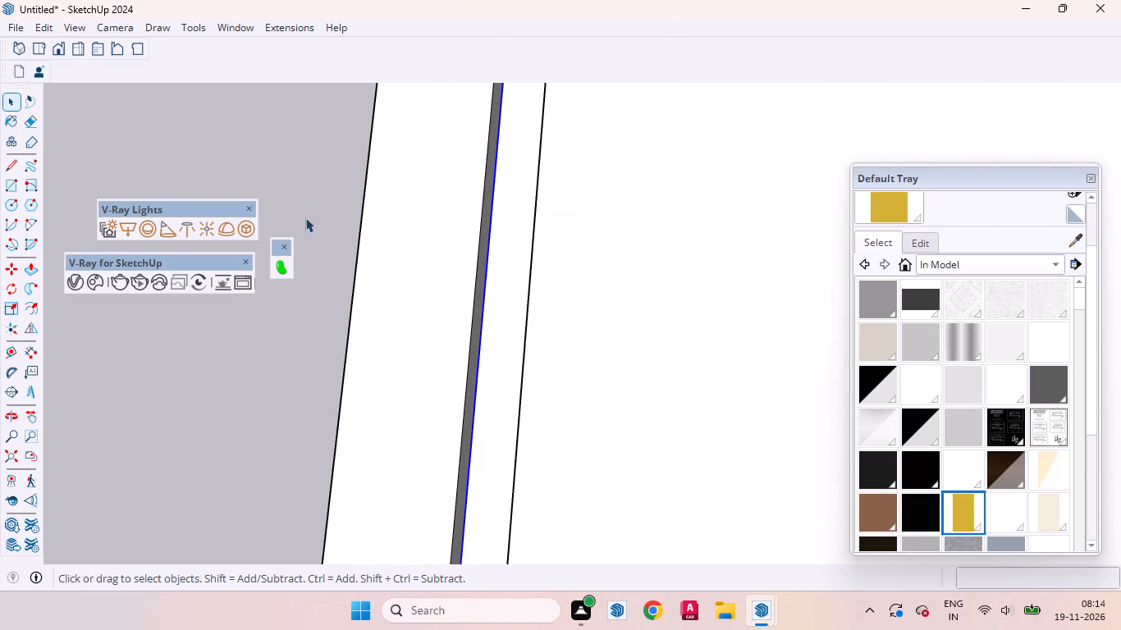
click(240, 224)
Draw a 2" line across the wide-overhang groove from the side strip's base corner beside the new mesh light, and check the face division.
scroll(474, 286, down, 1)
scroll(474, 286, up, 1)
scroll(474, 286, down, 8)
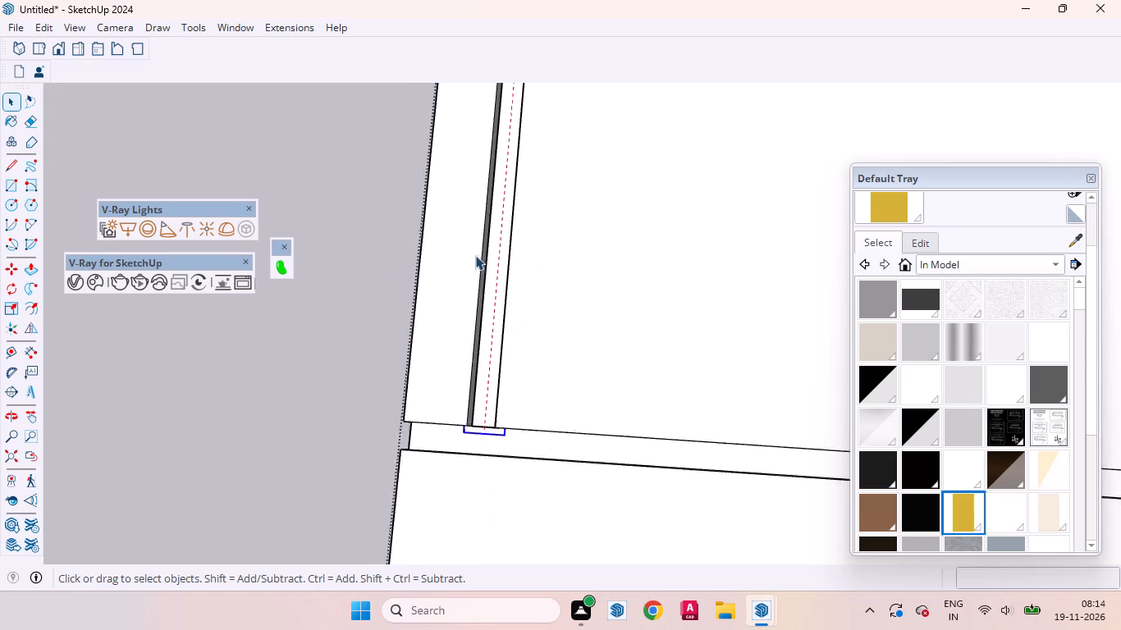
scroll(475, 255, down, 13)
scroll(370, 336, up, 1)
scroll(339, 350, down, 5)
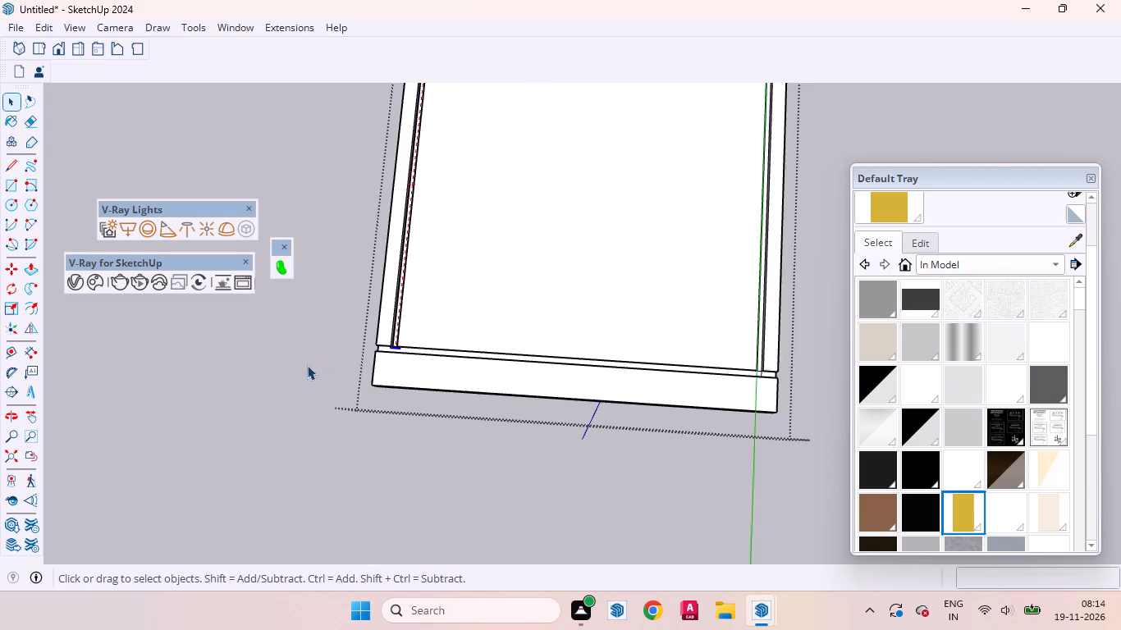
scroll(307, 365, down, 3)
scroll(551, 370, up, 12)
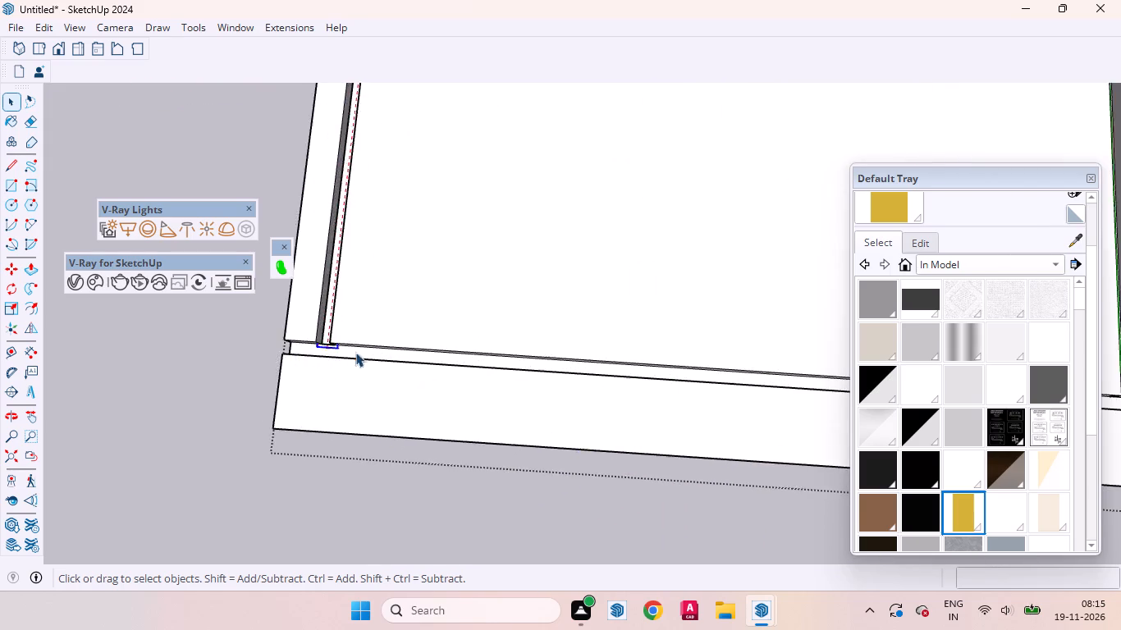
scroll(355, 352, up, 7)
click(378, 357)
middle_drag(300, 353, 350, 321)
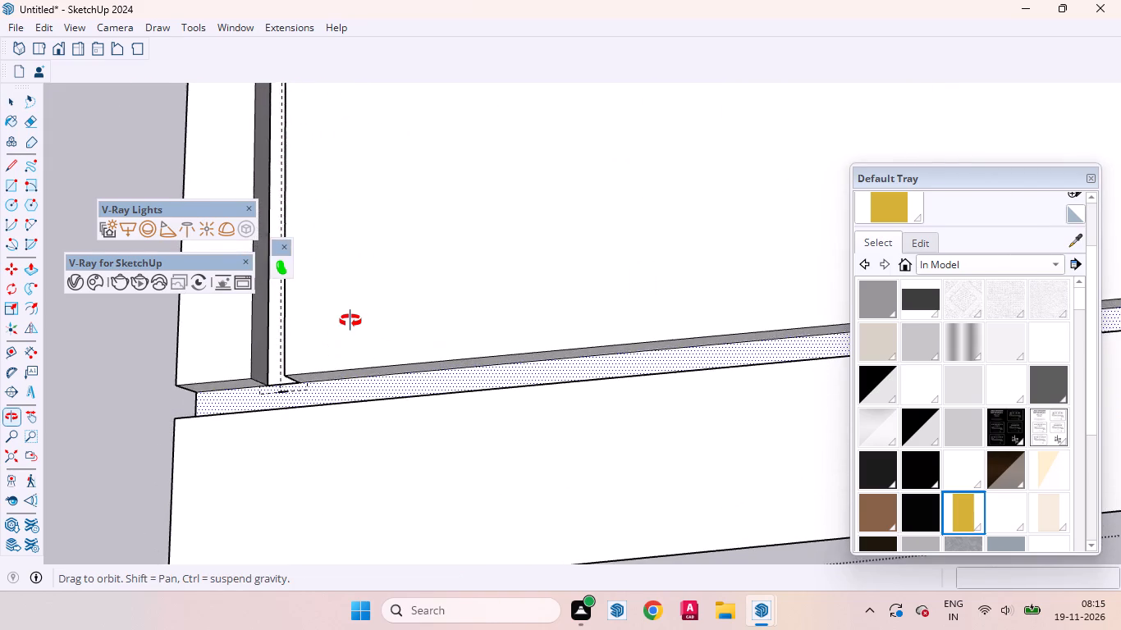
middle_drag(350, 321, 350, 304)
scroll(249, 372, up, 12)
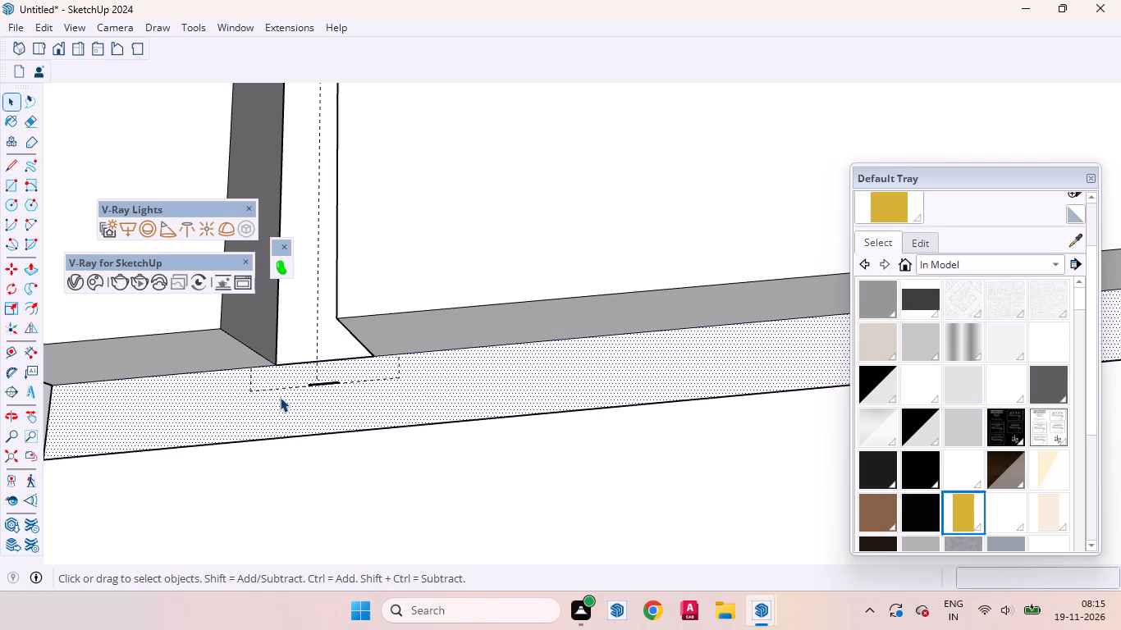
key(l)
scroll(280, 391, up, 4)
click(275, 356)
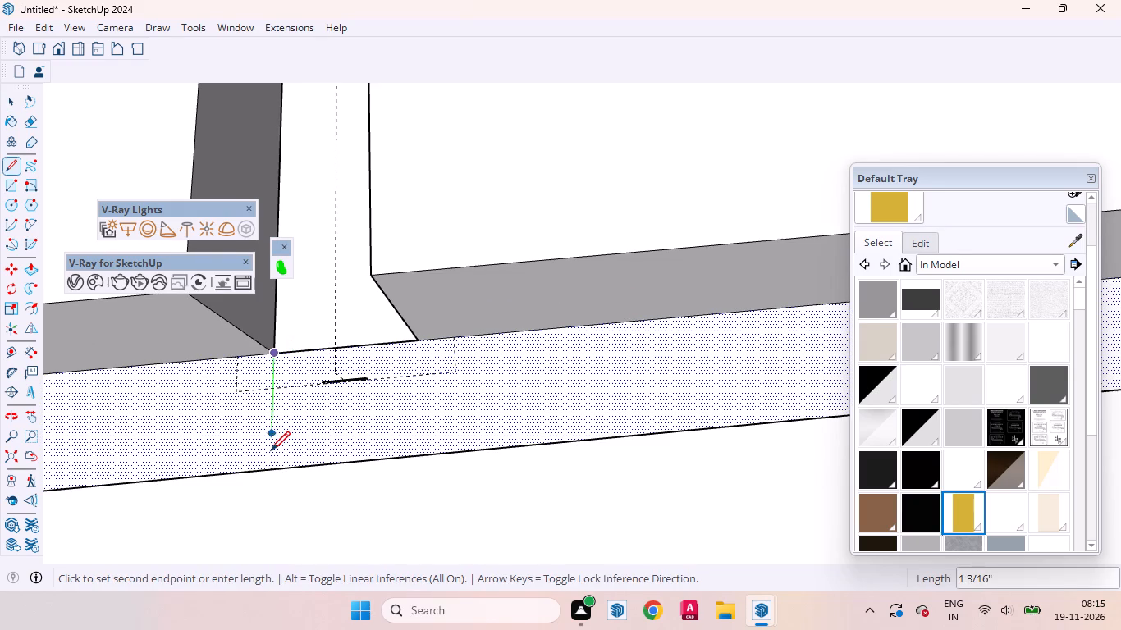
middle_drag(271, 452, 270, 506)
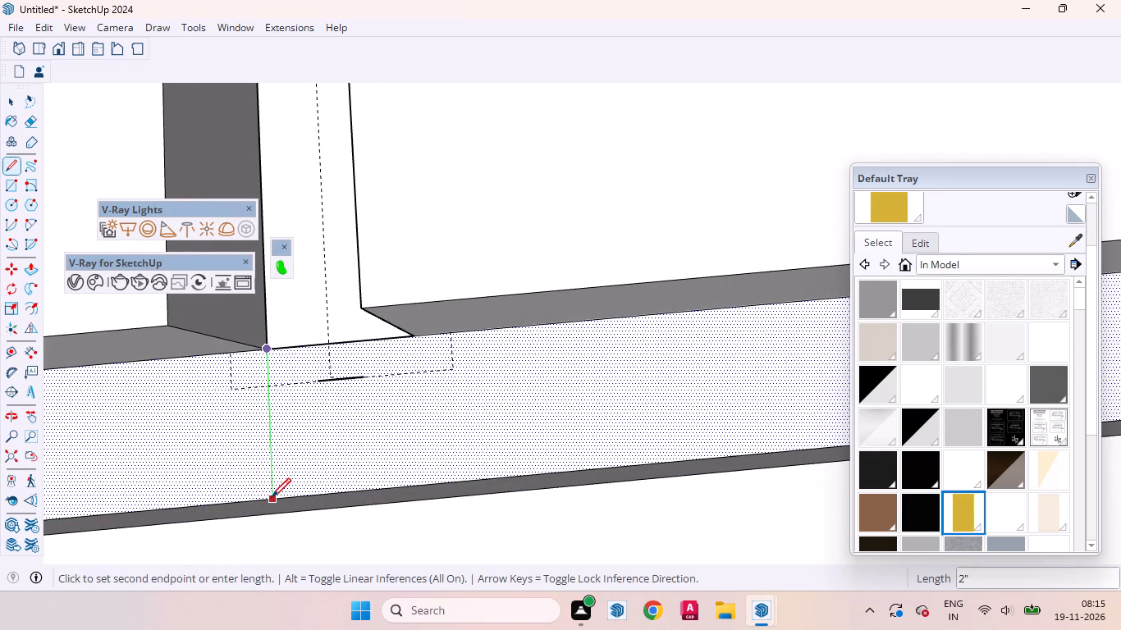
click(272, 497)
key(space)
click(368, 451)
Group the groove-floor strip along the wide overhang and convert it into a V-Ray mesh light.
scroll(237, 447, down, 10)
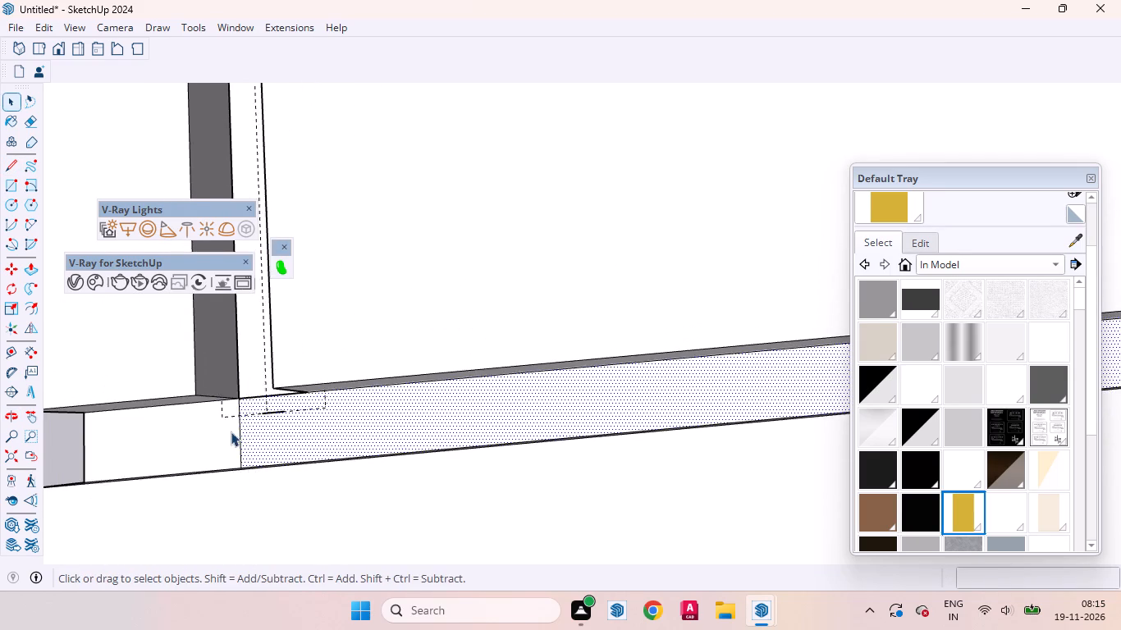
scroll(231, 431, down, 18)
scroll(203, 449, up, 1)
scroll(203, 449, down, 7)
scroll(510, 417, up, 2)
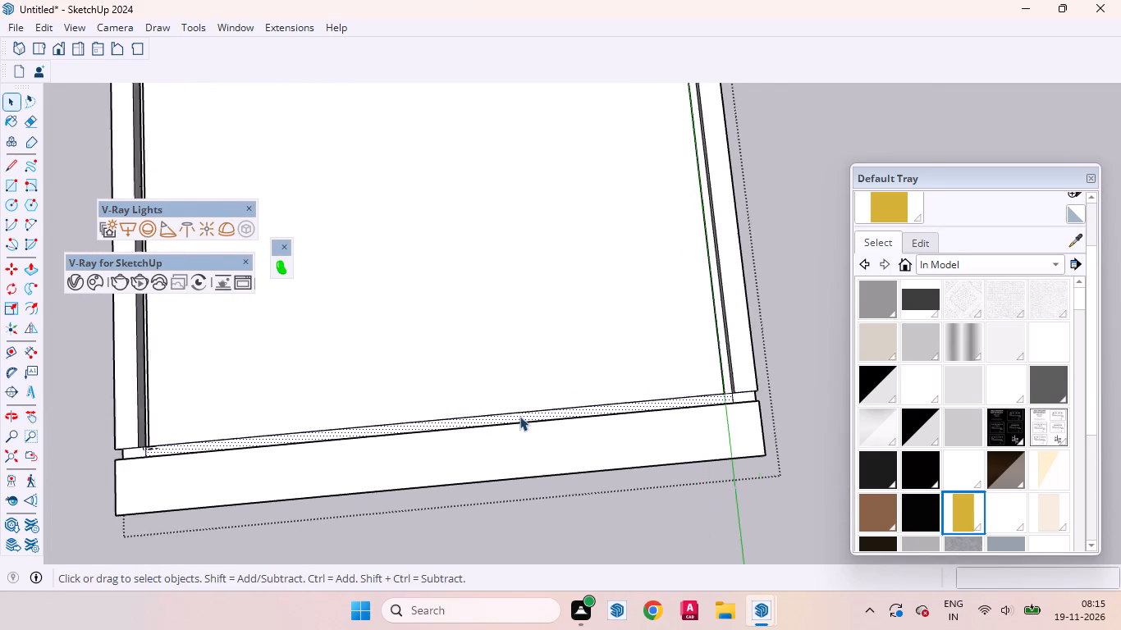
scroll(519, 416, up, 3)
scroll(437, 420, up, 6)
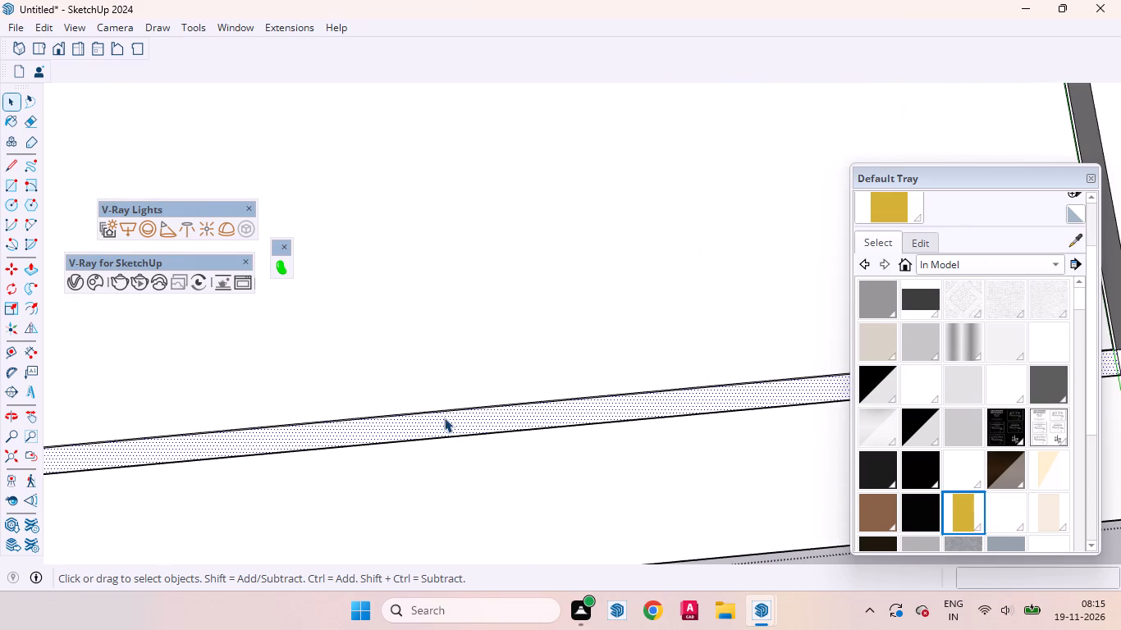
double_click(431, 424)
scroll(431, 425, up, 1)
right_click(431, 425)
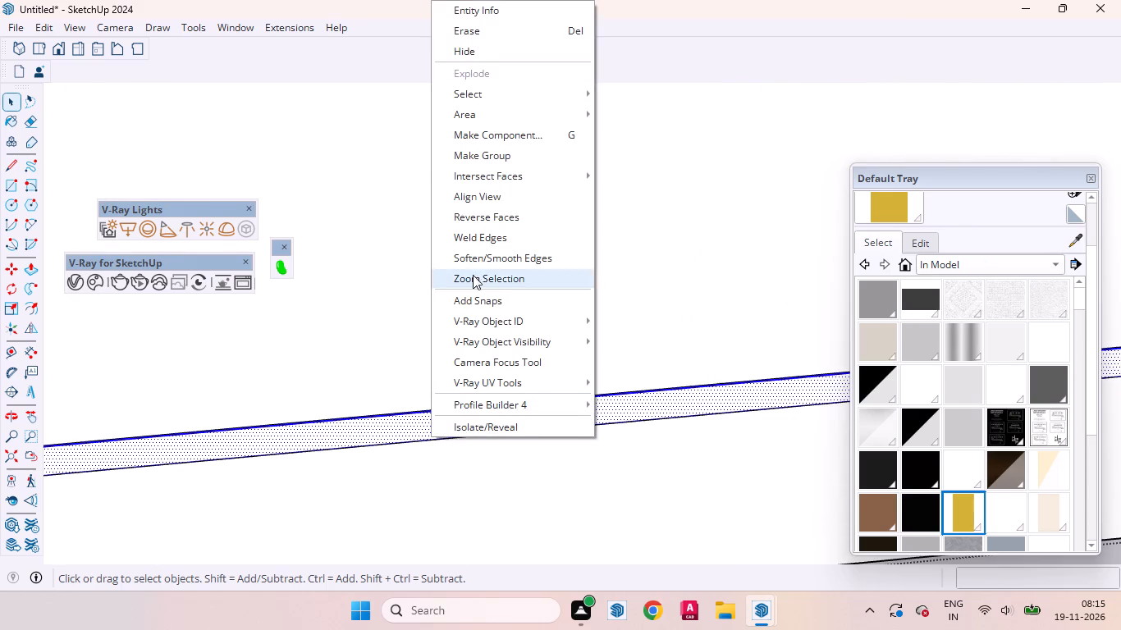
click(492, 153)
click(243, 223)
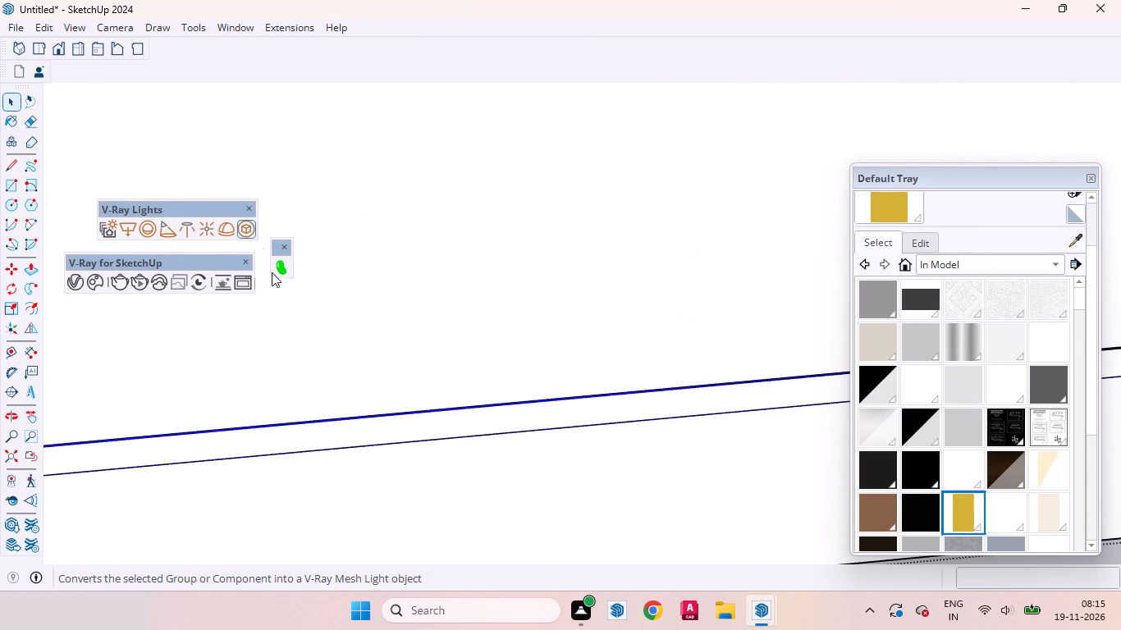
Group the side groove-floor strip along the green axis and convert it into a V-Ray mesh light.
scroll(368, 519, down, 17)
scroll(625, 482, up, 4)
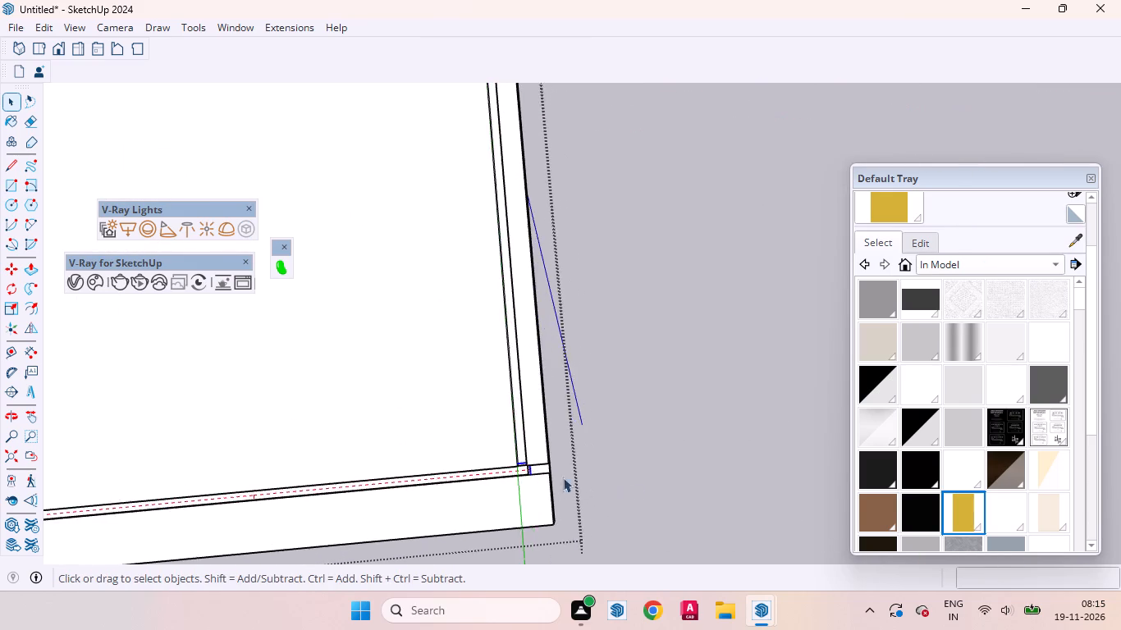
scroll(563, 477, up, 13)
click(515, 424)
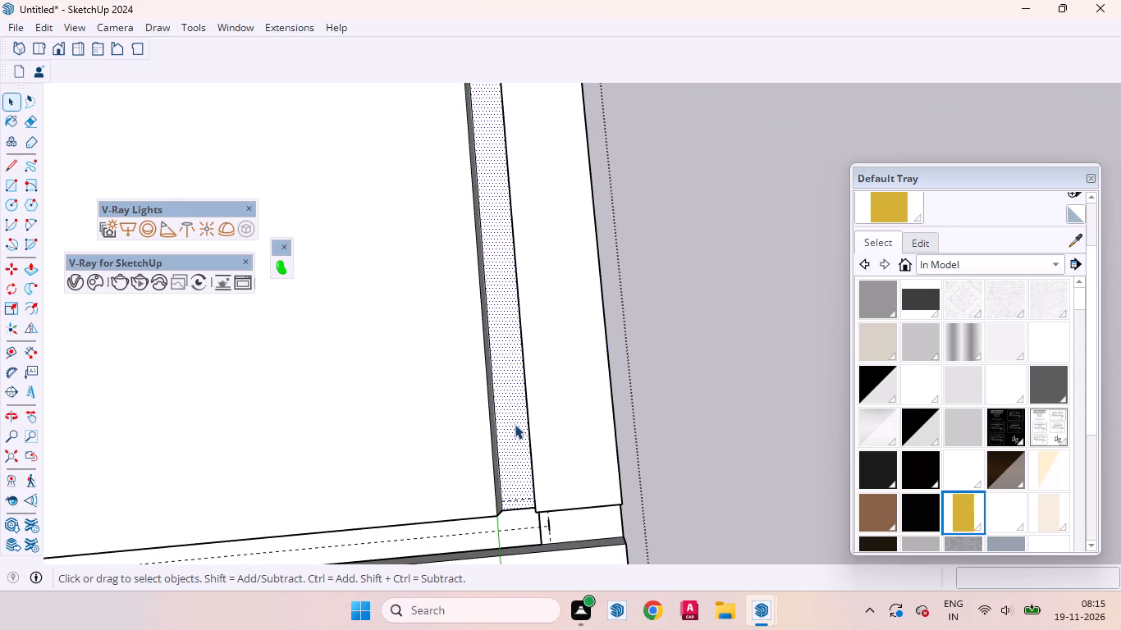
double_click(515, 424)
right_click(515, 424)
click(568, 156)
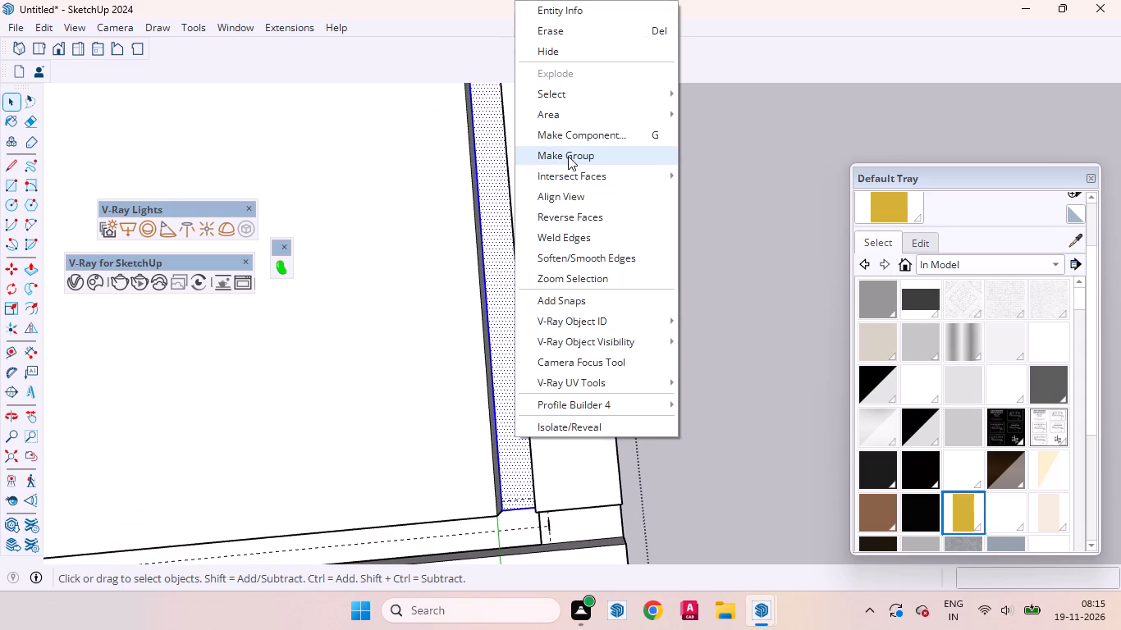
scroll(601, 399, down, 20)
scroll(601, 399, down, 1)
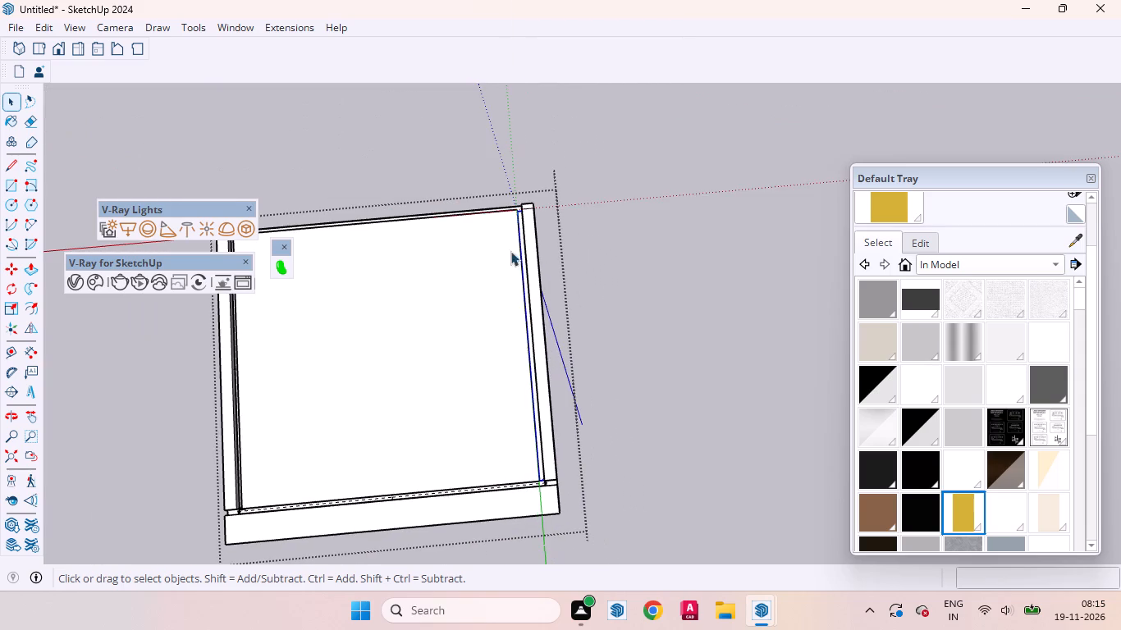
scroll(508, 223, up, 9)
click(244, 229)
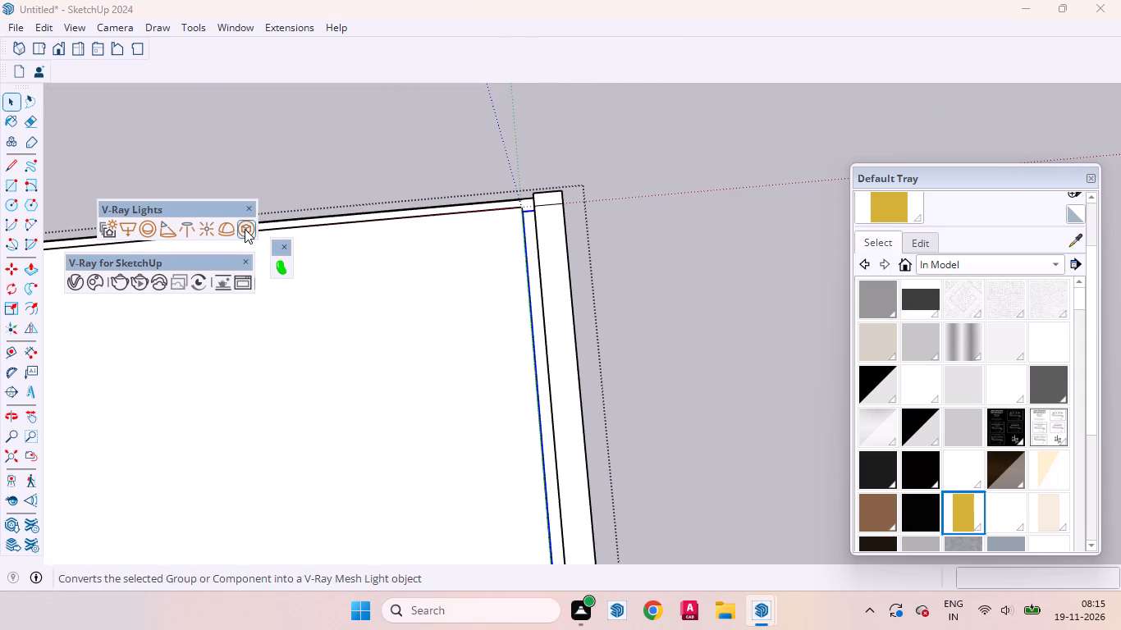
Group the groove-floor strip along the open side by the red axis and convert it into a V-Ray mesh light.
scroll(628, 308, down, 4)
scroll(377, 264, up, 11)
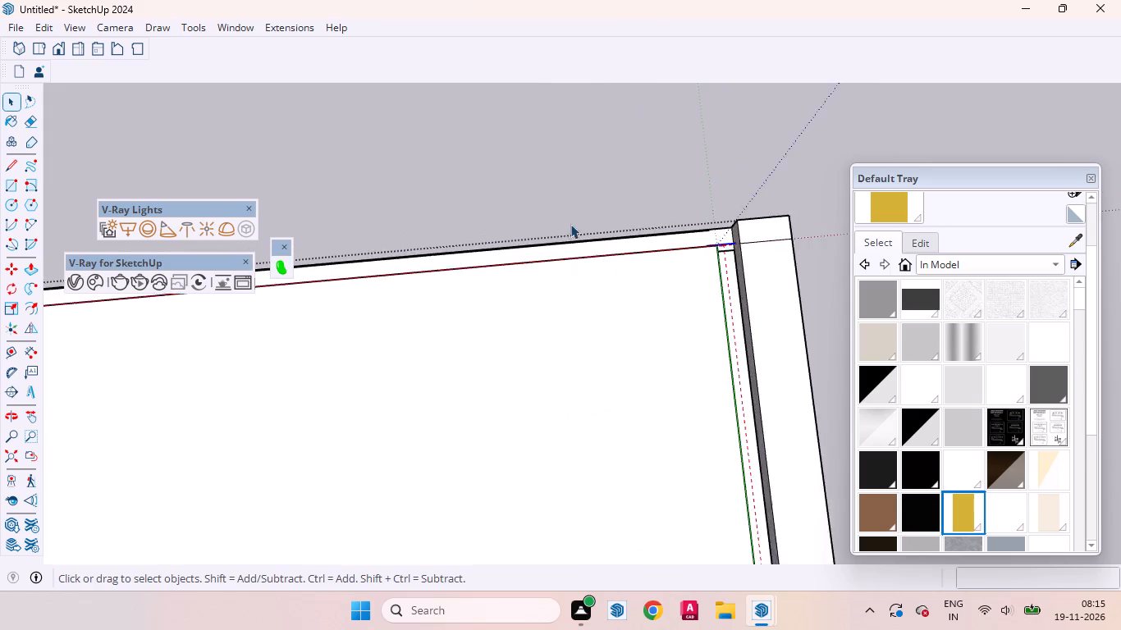
scroll(570, 224, up, 2)
middle_drag(607, 255, 618, 321)
scroll(618, 267, up, 4)
click(615, 266)
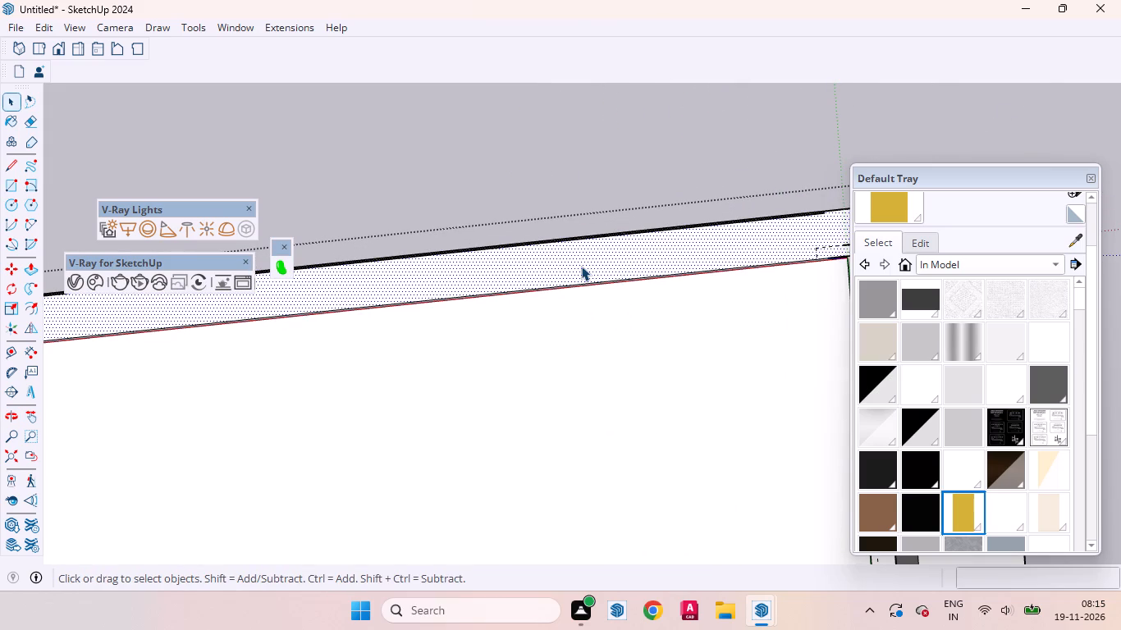
double_click(581, 266)
right_click(581, 266)
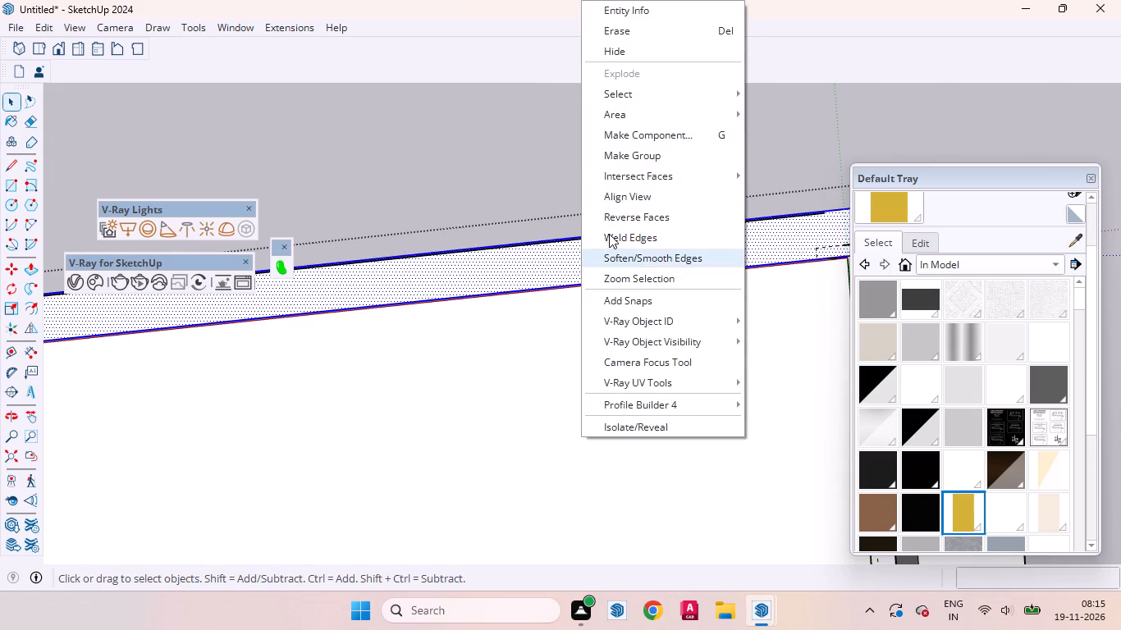
click(632, 159)
click(246, 221)
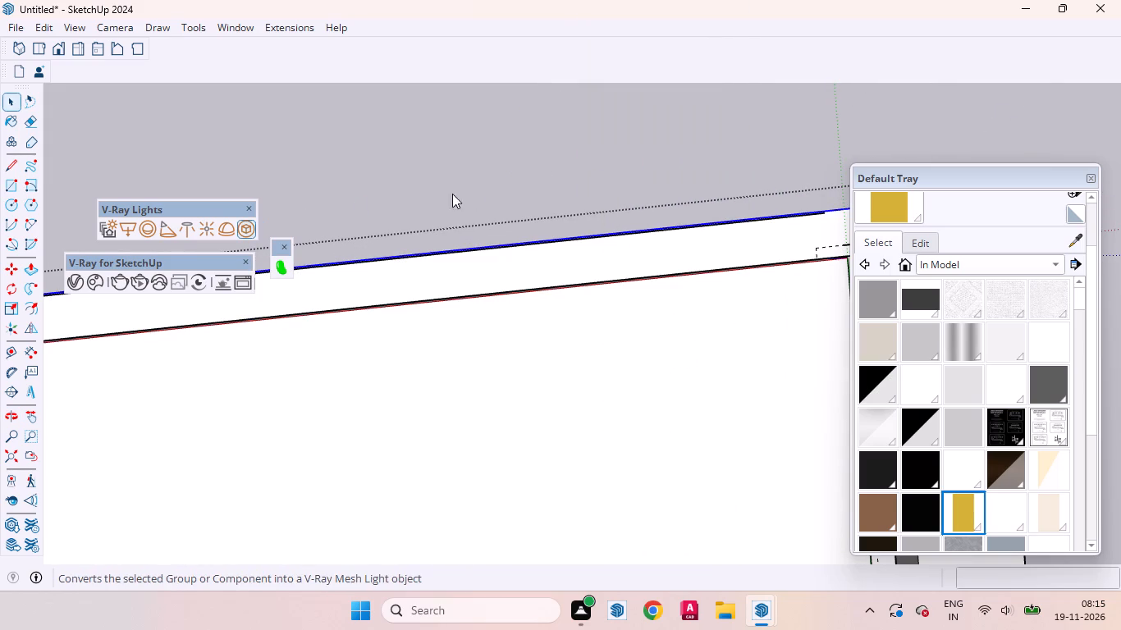
key(space)
Flip the whole ceiling slab upside down about its horizontal plane, perpendicular to the blue axis.
scroll(518, 194, down, 15)
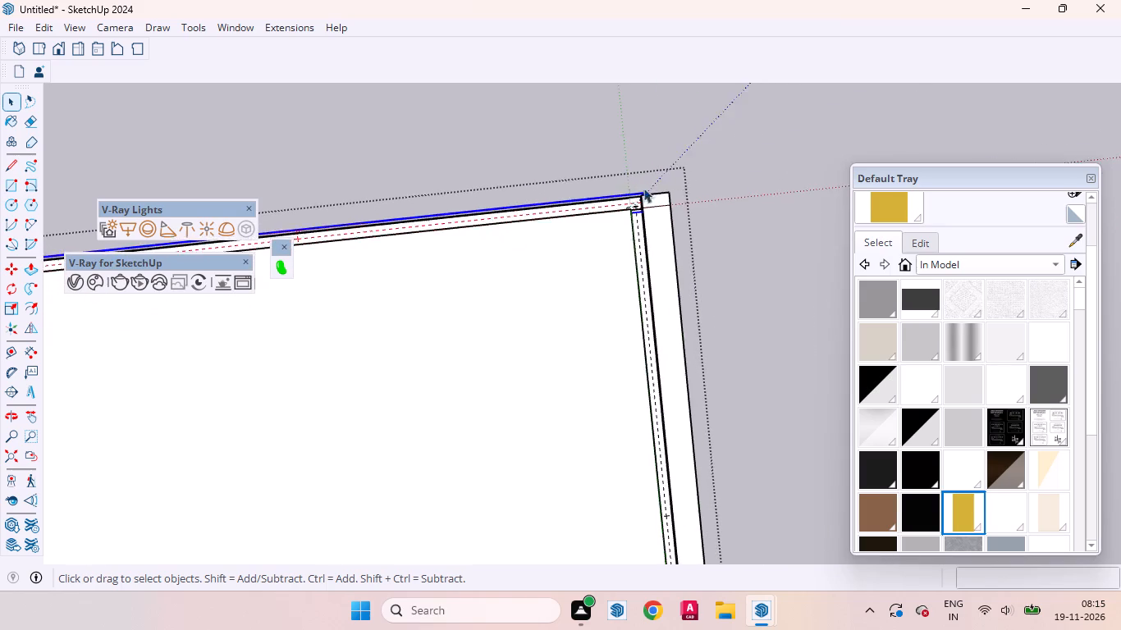
scroll(643, 188, down, 17)
click(746, 300)
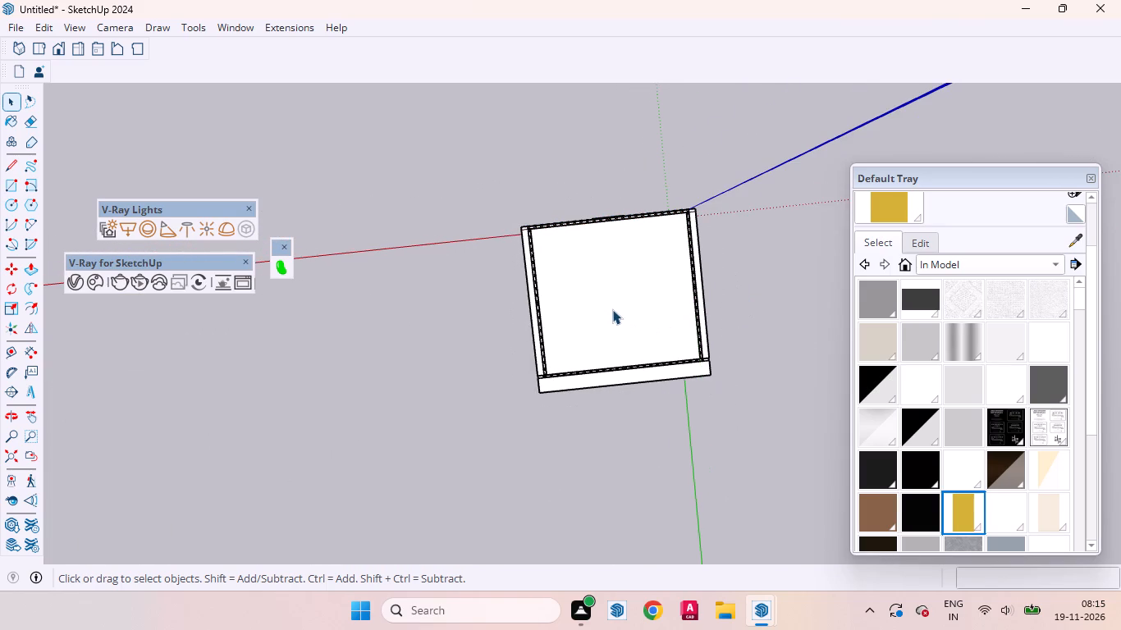
click(612, 309)
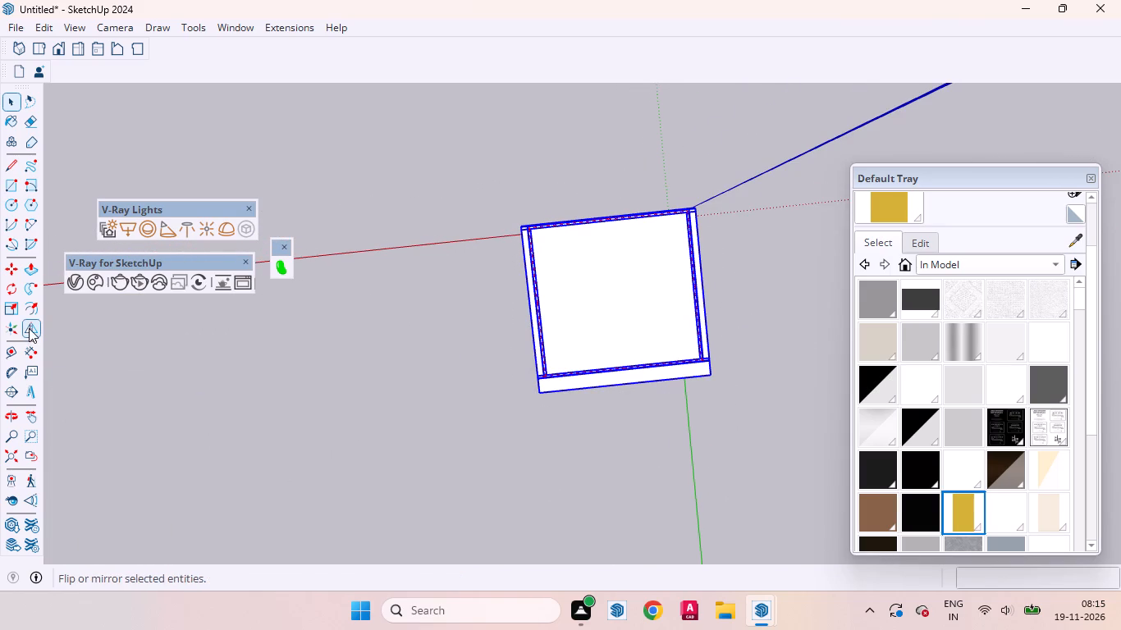
click(29, 328)
click(509, 215)
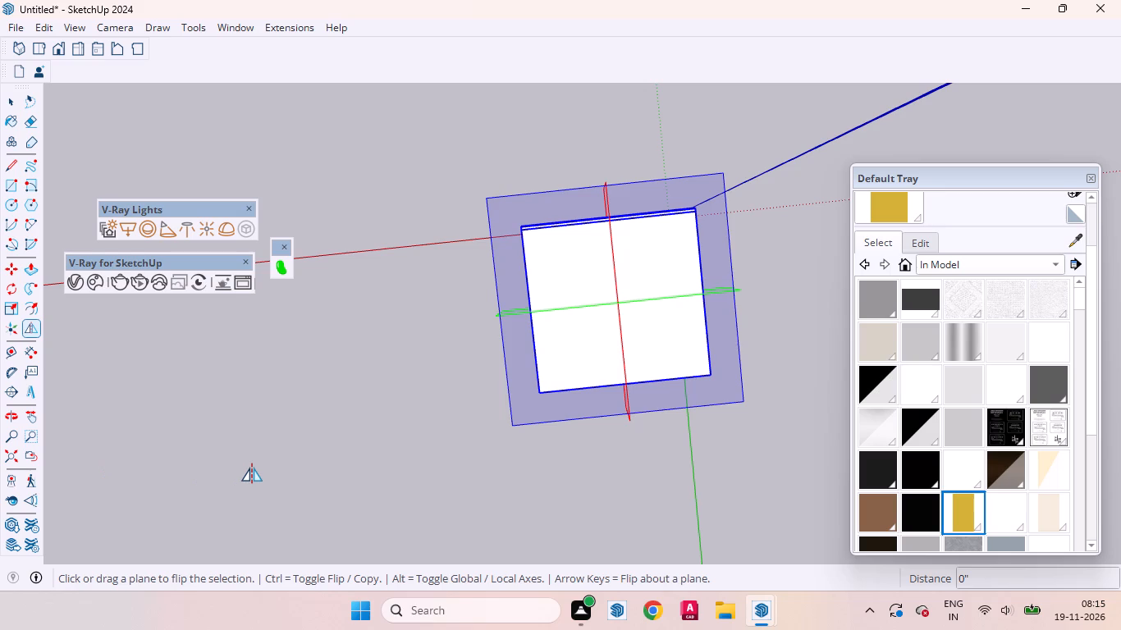
key(space)
Bring back the hidden bathroom walls and fixtures around the flipped ceiling slab.
middle_drag(596, 399, 564, 18)
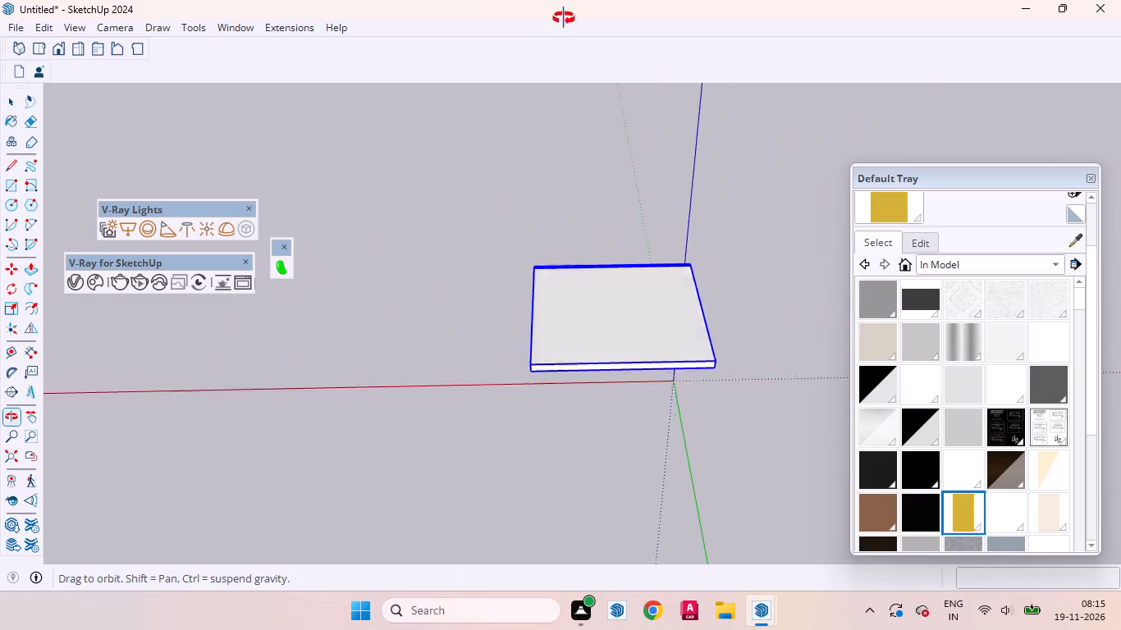
middle_drag(564, 18, 565, 4)
scroll(602, 305, up, 3)
middle_drag(593, 340, 586, 59)
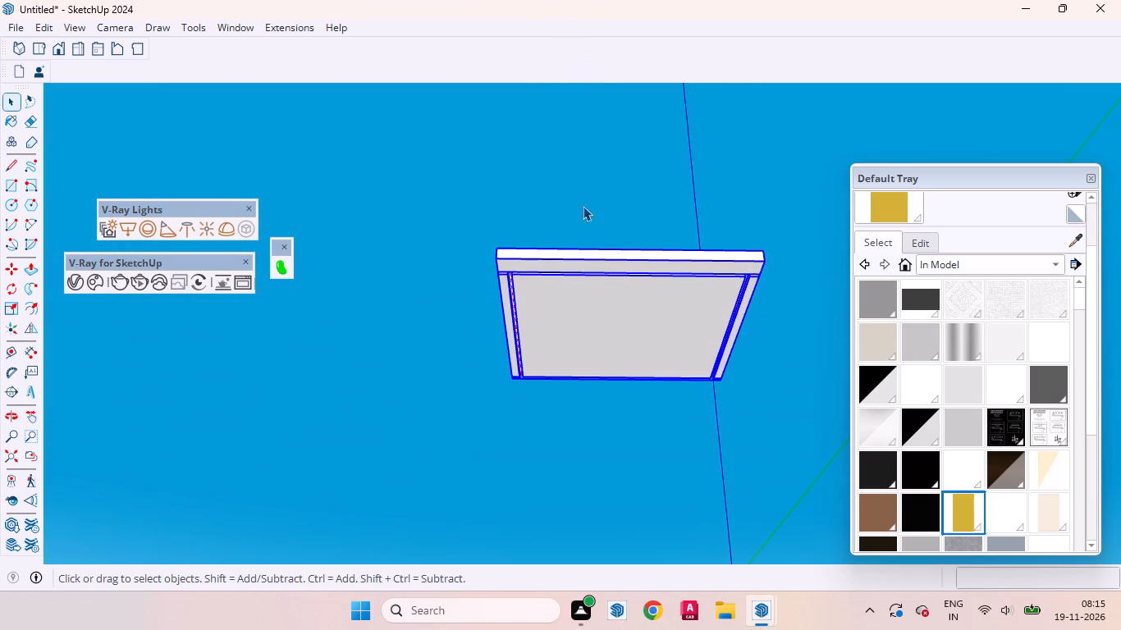
right_click(577, 327)
click(625, 414)
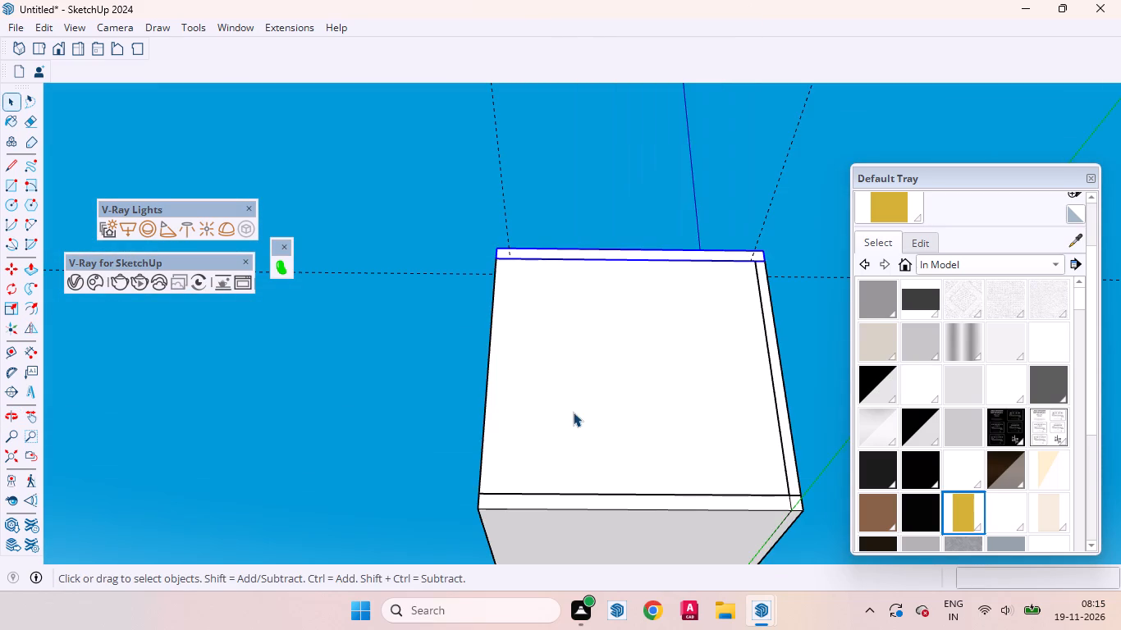
Examine how the flipped ceiling slab and its groove sit on the bathroom walls, from outside and from inside the room.
middle_drag(528, 298, 1001, 520)
middle_drag(536, 391, 959, 421)
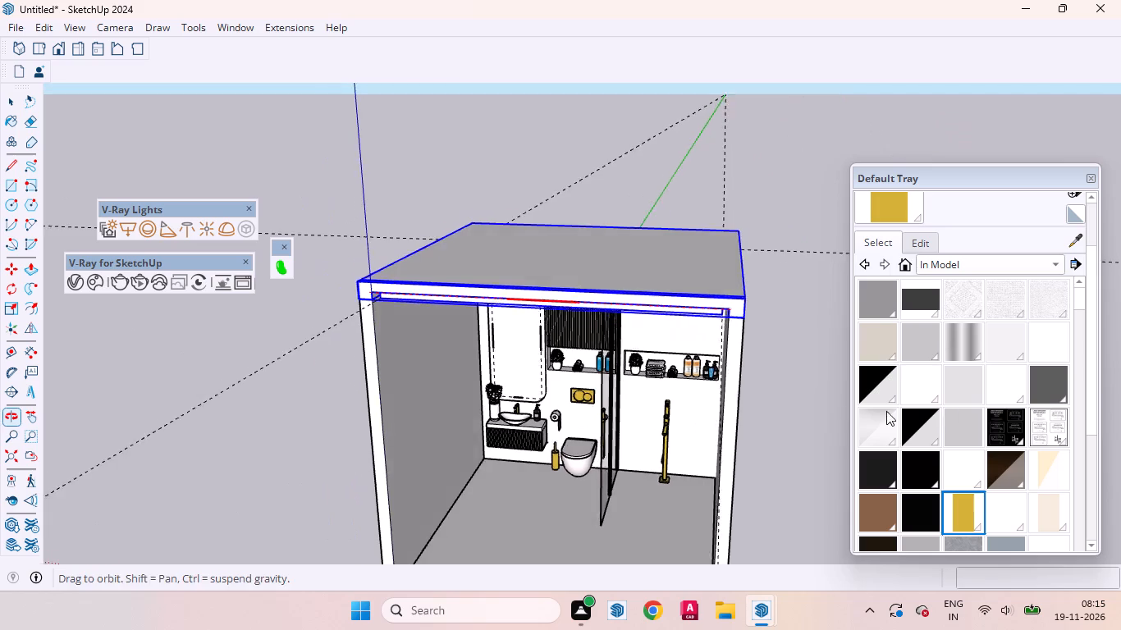
scroll(734, 419, down, 3)
middle_drag(700, 371, 716, 161)
click(789, 233)
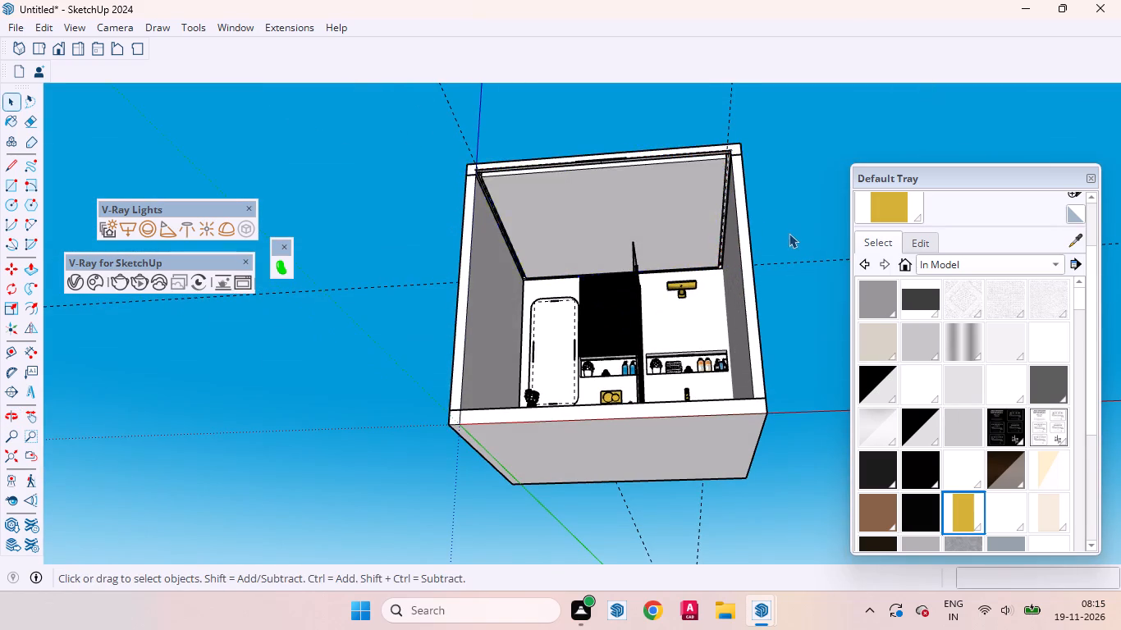
scroll(701, 169, up, 11)
middle_drag(680, 202, 771, 131)
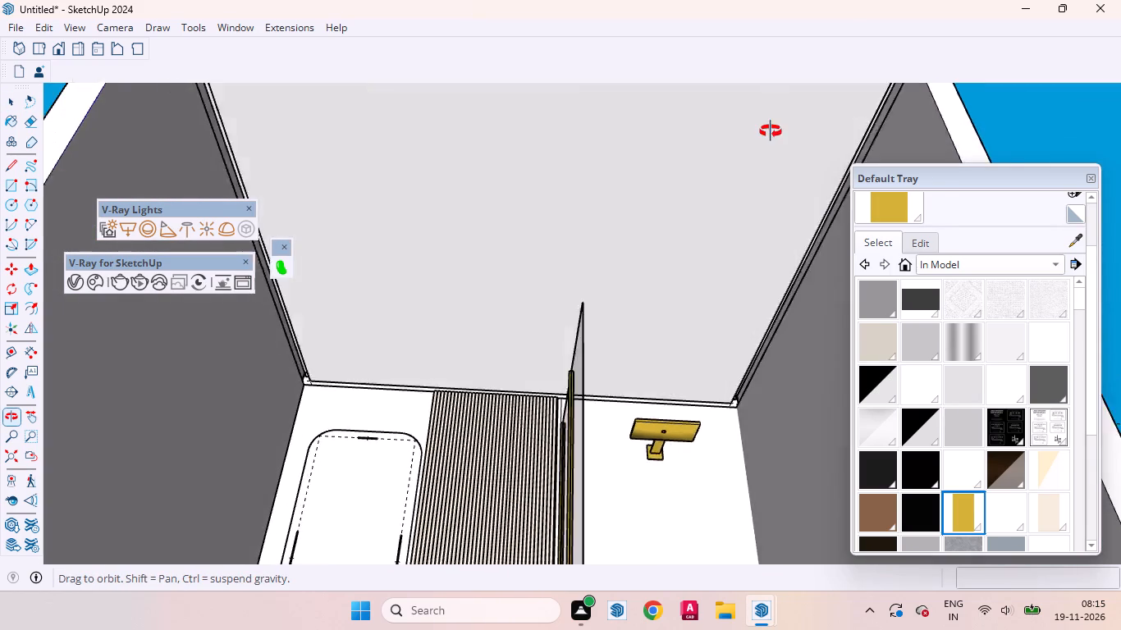
middle_drag(771, 131, 737, 226)
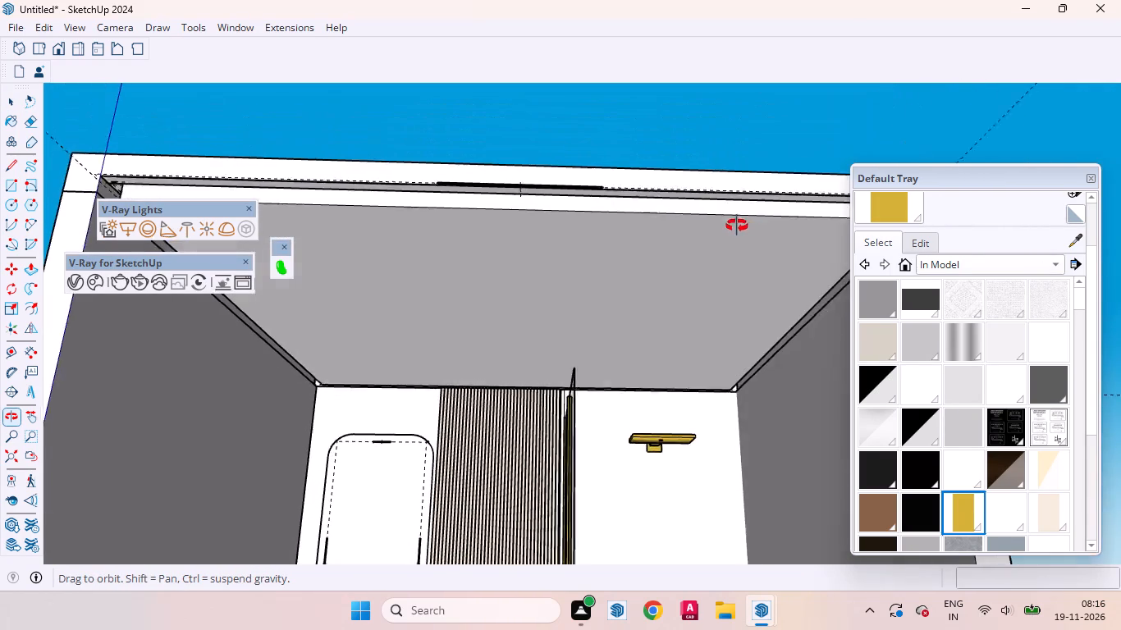
middle_drag(737, 226, 744, 242)
scroll(674, 345, down, 7)
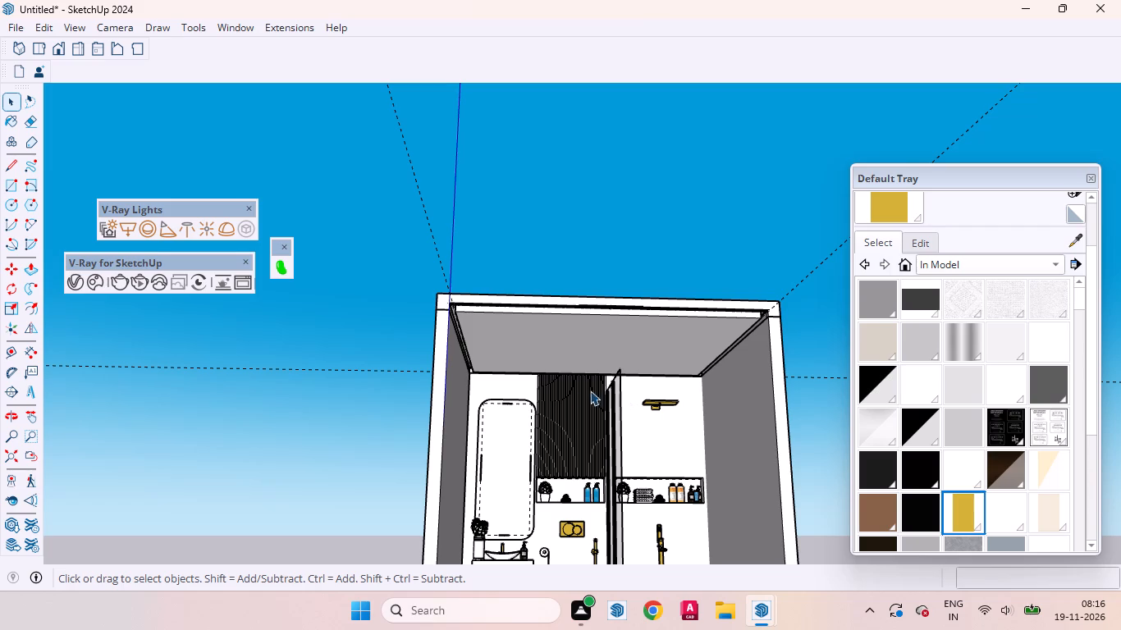
In the V-Ray Asset Editor's lights, set the intensity of Mesh Light#7, #8, #9 and #10 to 100.
click(73, 281)
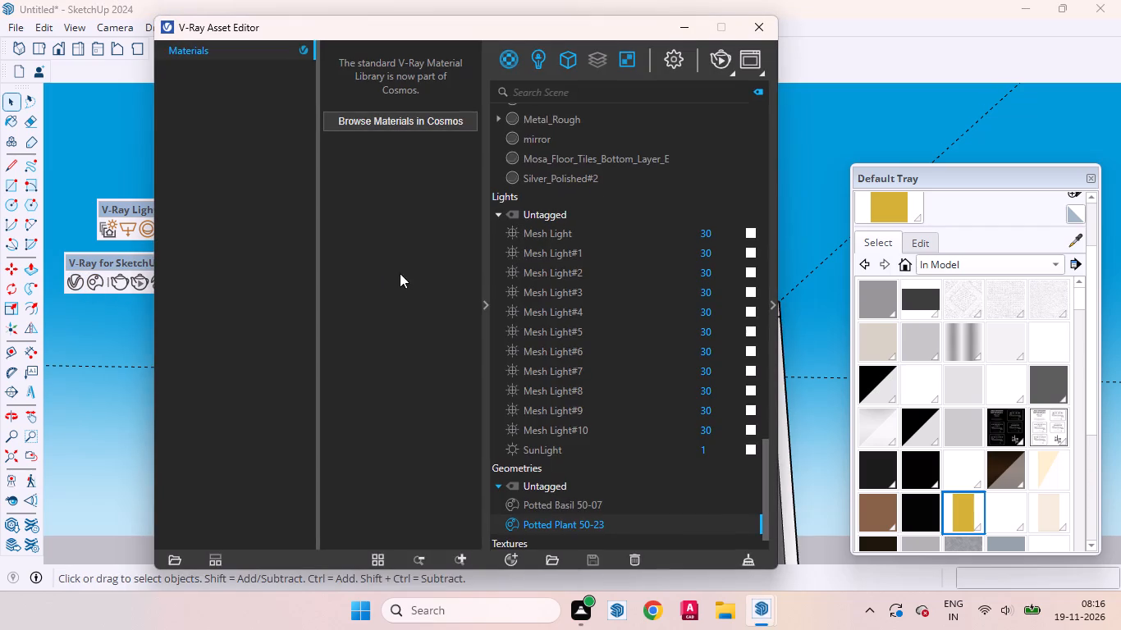
click(483, 259)
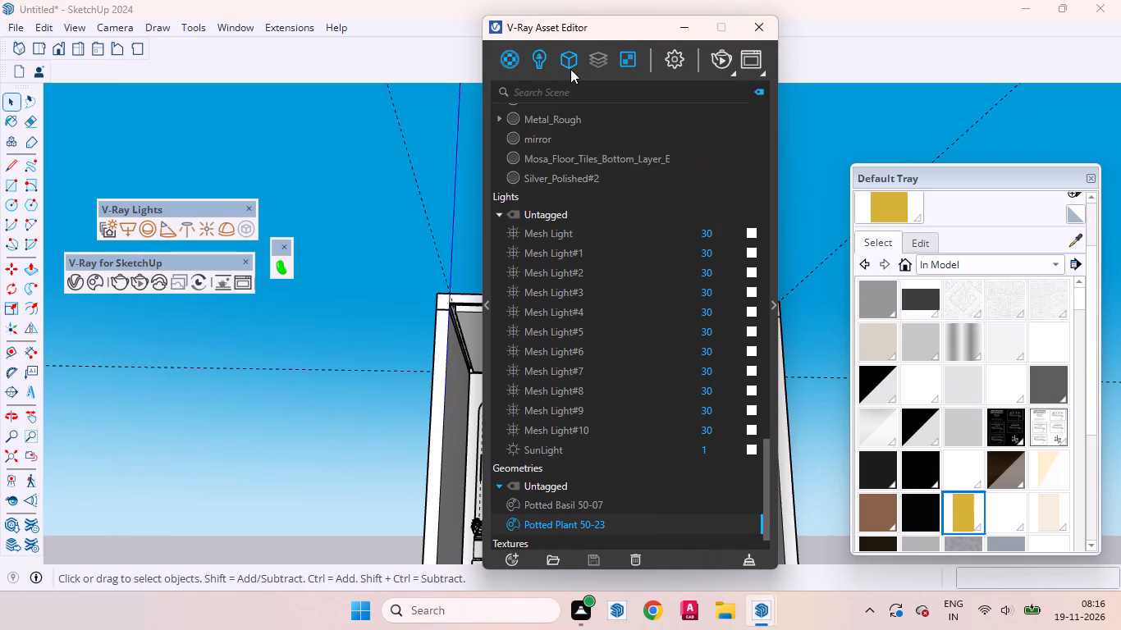
click(532, 56)
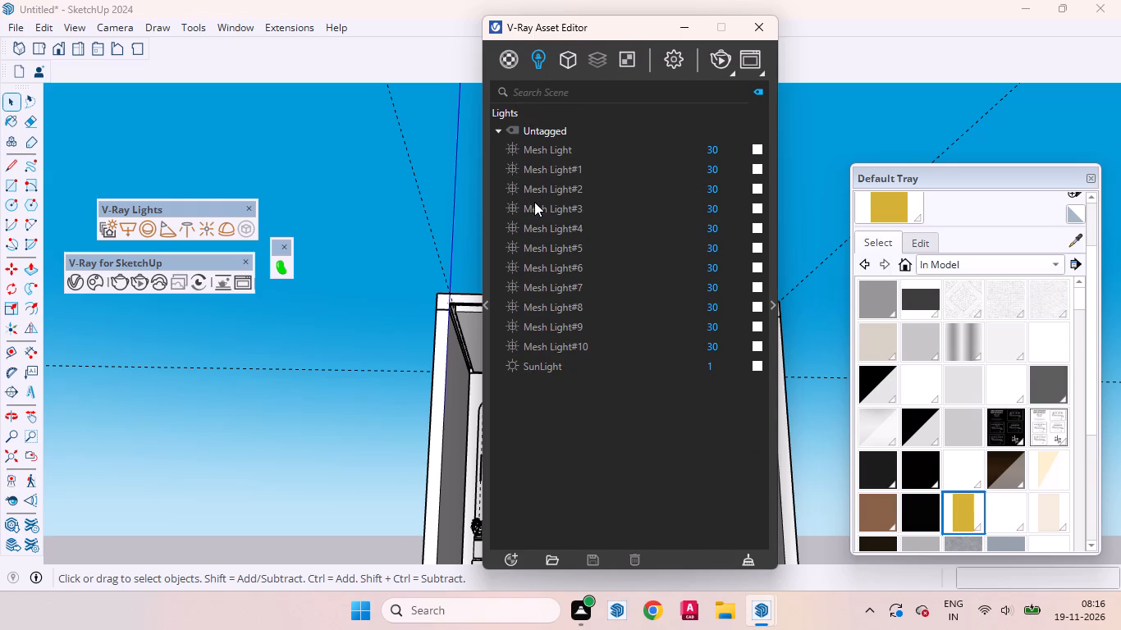
click(711, 309)
key(BackSpace)
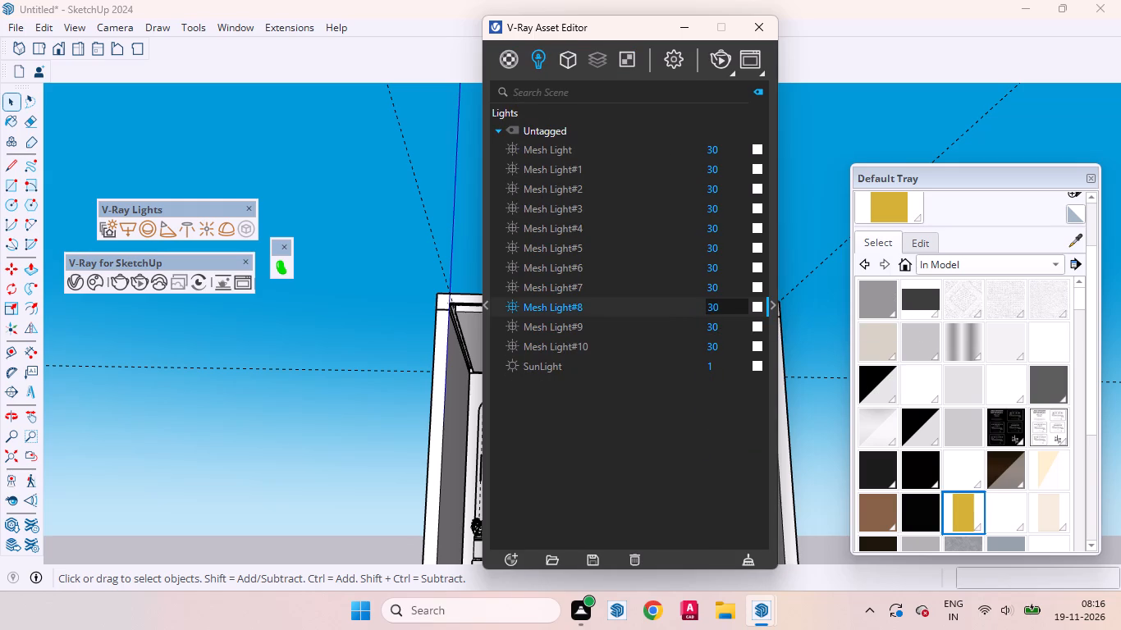
text(10)
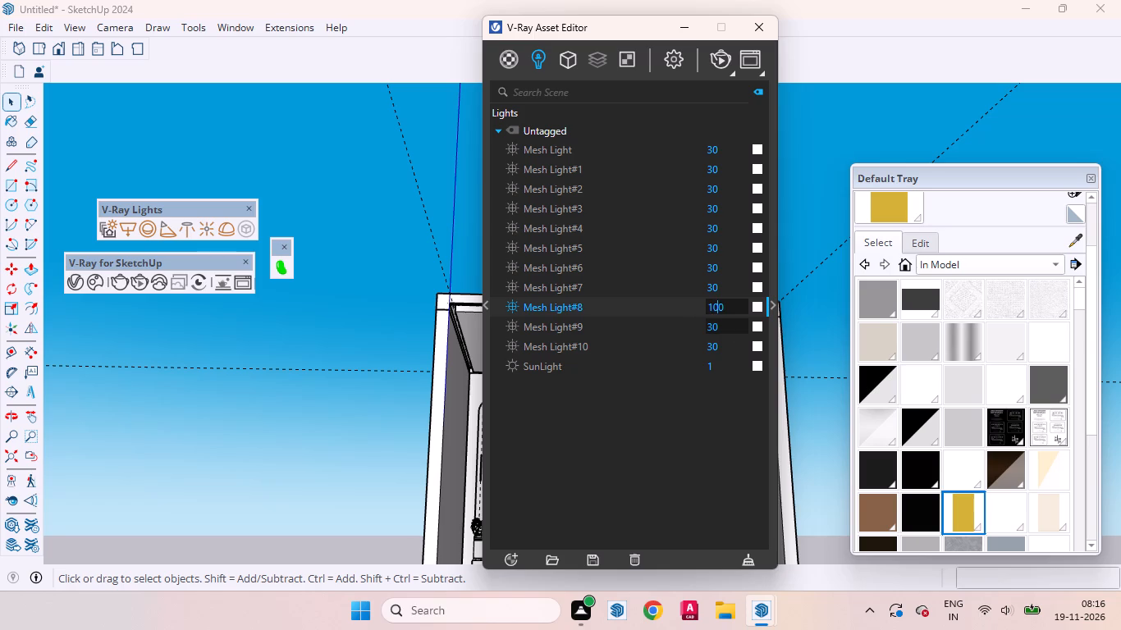
click(711, 328)
key(BackSpace)
text(10)
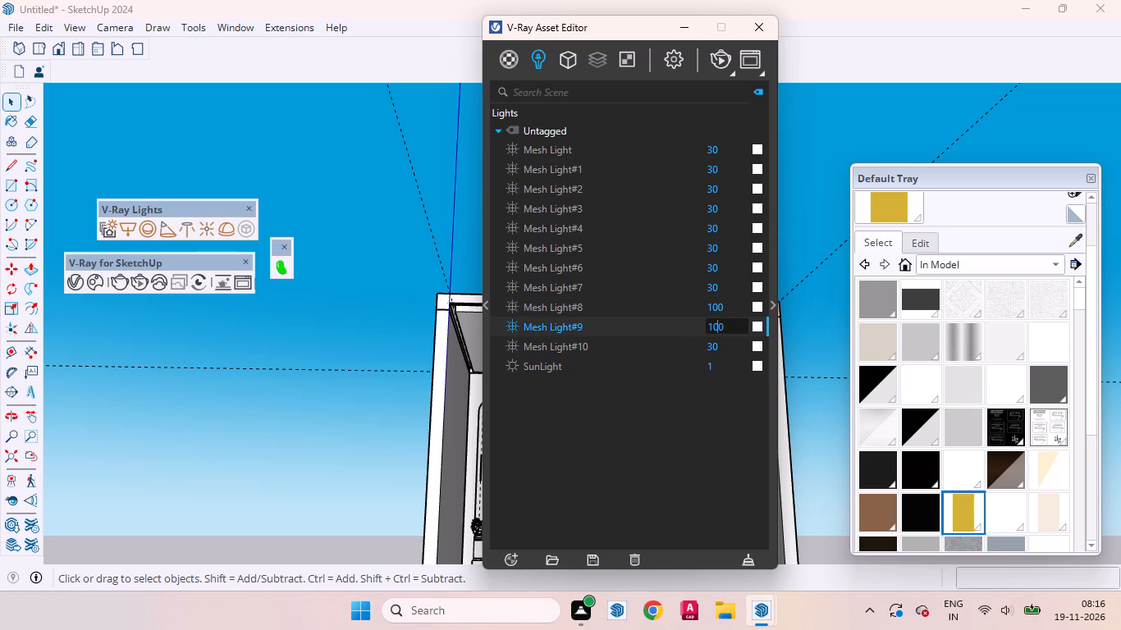
click(711, 344)
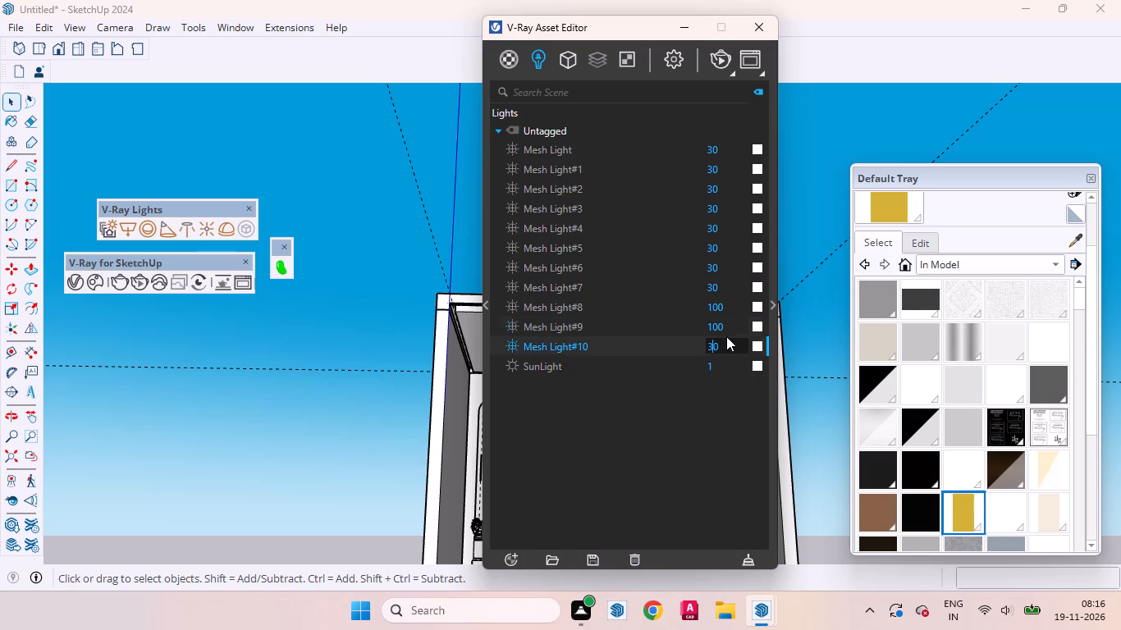
key(BackSpace)
text(10)
click(713, 286)
key(BackSpace)
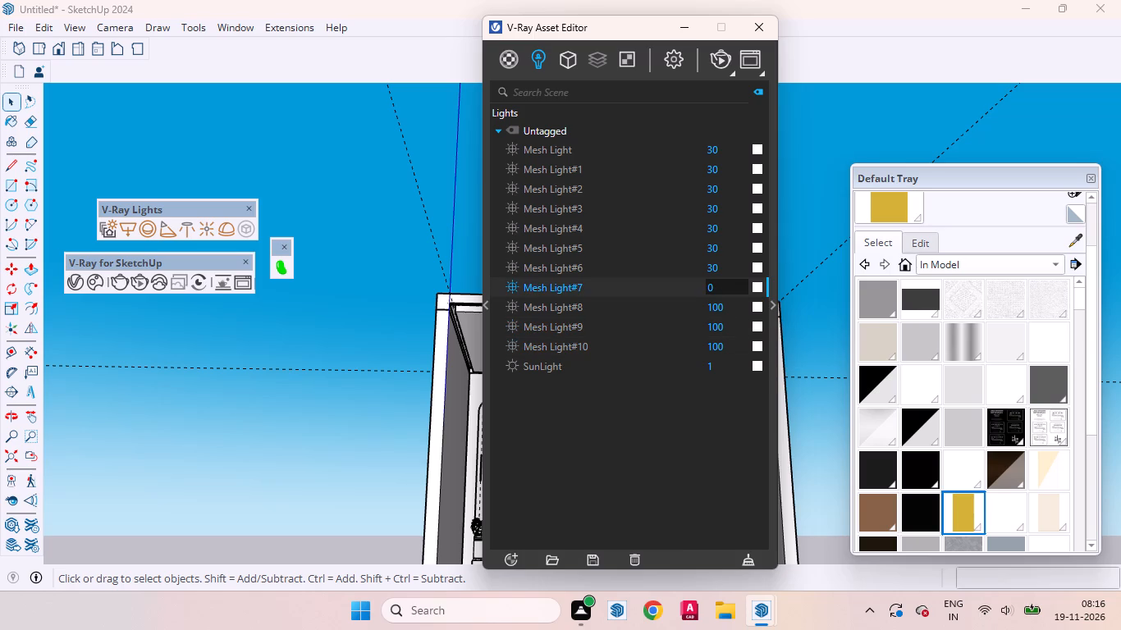
text(10)
Set the colour temperature of Mesh Light#7 to 4500 K.
drag(626, 25, 400, 103)
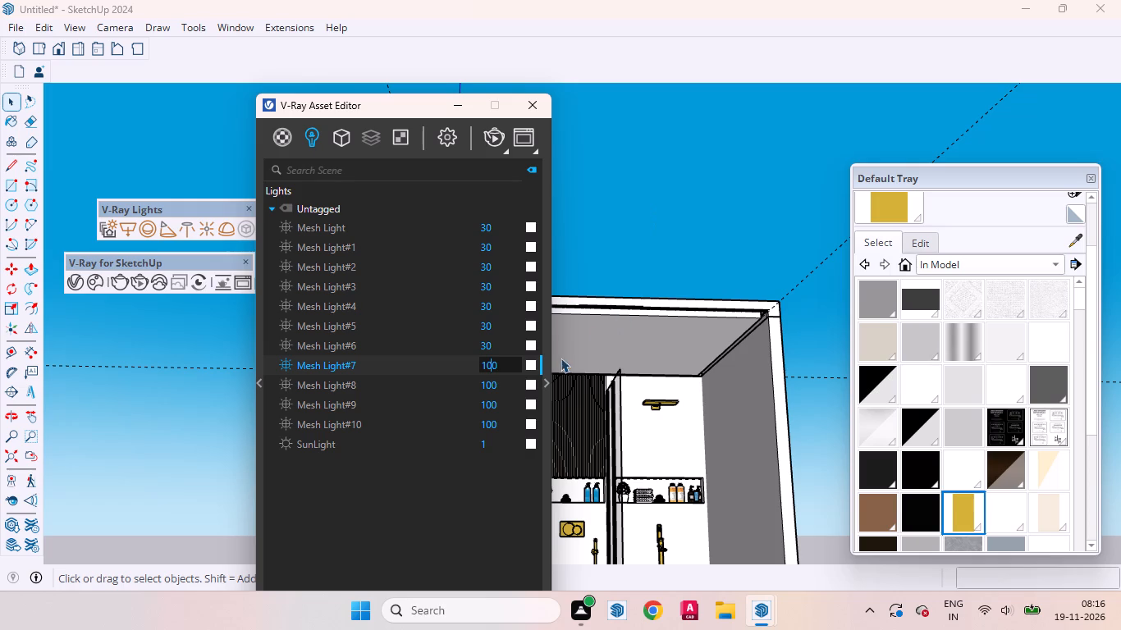
click(534, 366)
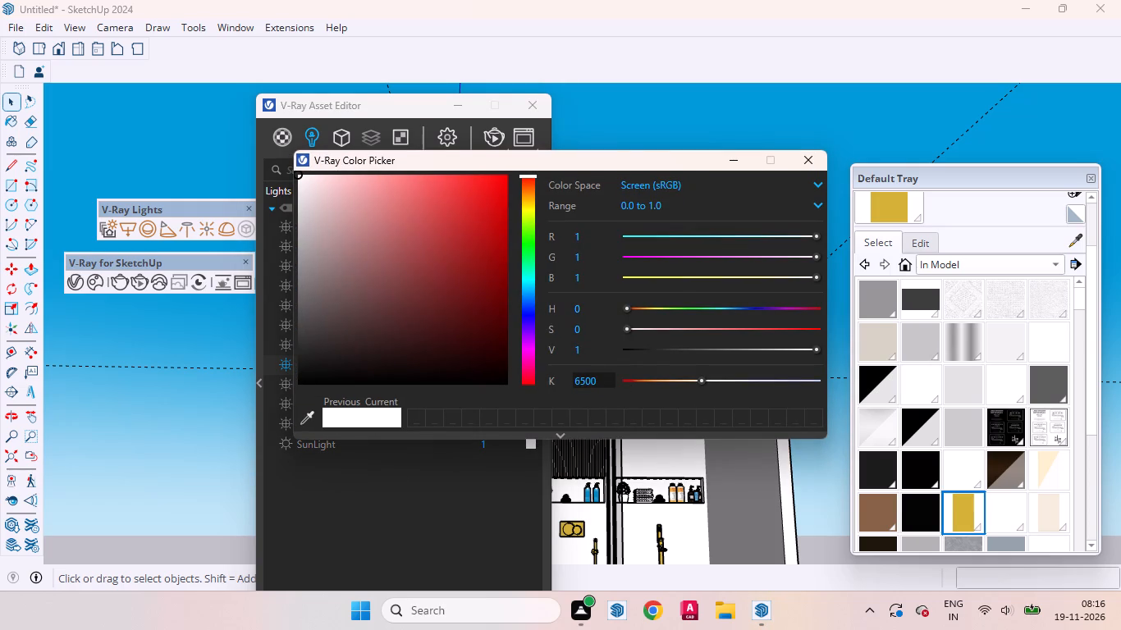
click(580, 381)
key(BackSpace)
key(4)
key(Return)
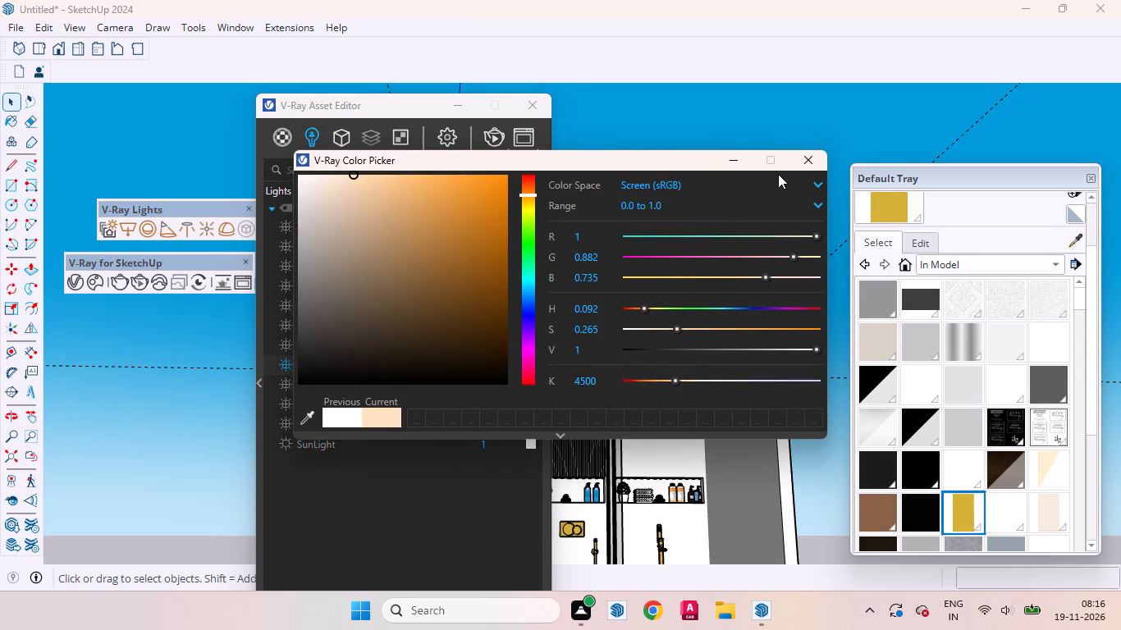
click(804, 164)
Copy Mesh Light#7's warm colour to Mesh Light#8, #9 and #10.
drag(531, 363, 532, 382)
drag(532, 382, 532, 411)
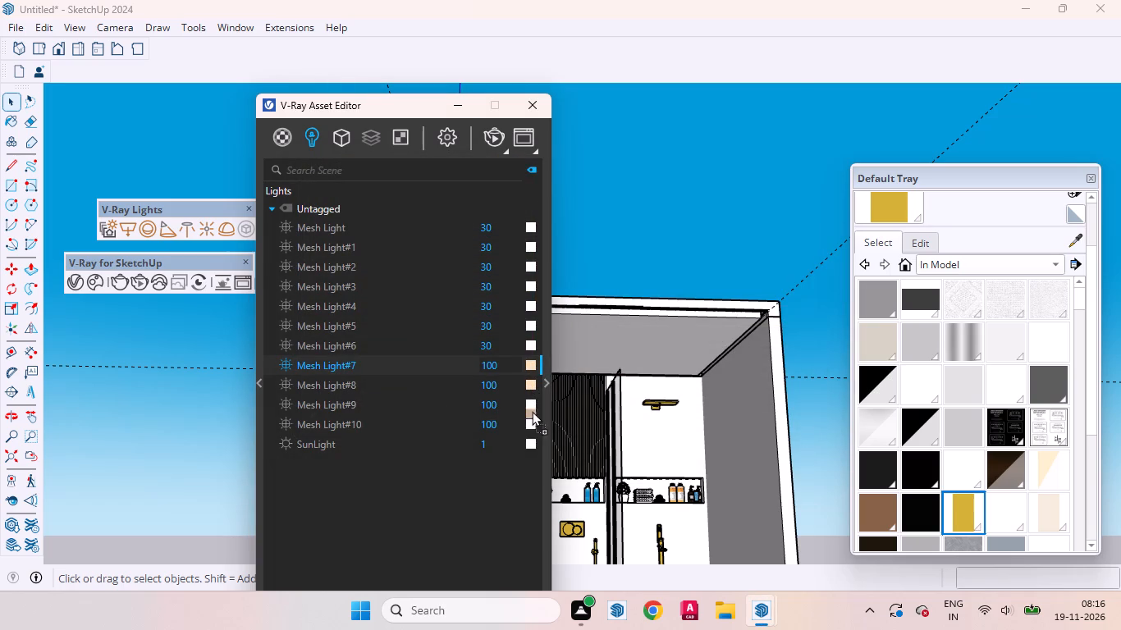
drag(532, 411, 532, 403)
drag(532, 403, 533, 425)
click(531, 425)
Set the intensity of Mesh Light#5 and Mesh Light#6 to 90.
click(485, 326)
key(BackSpace)
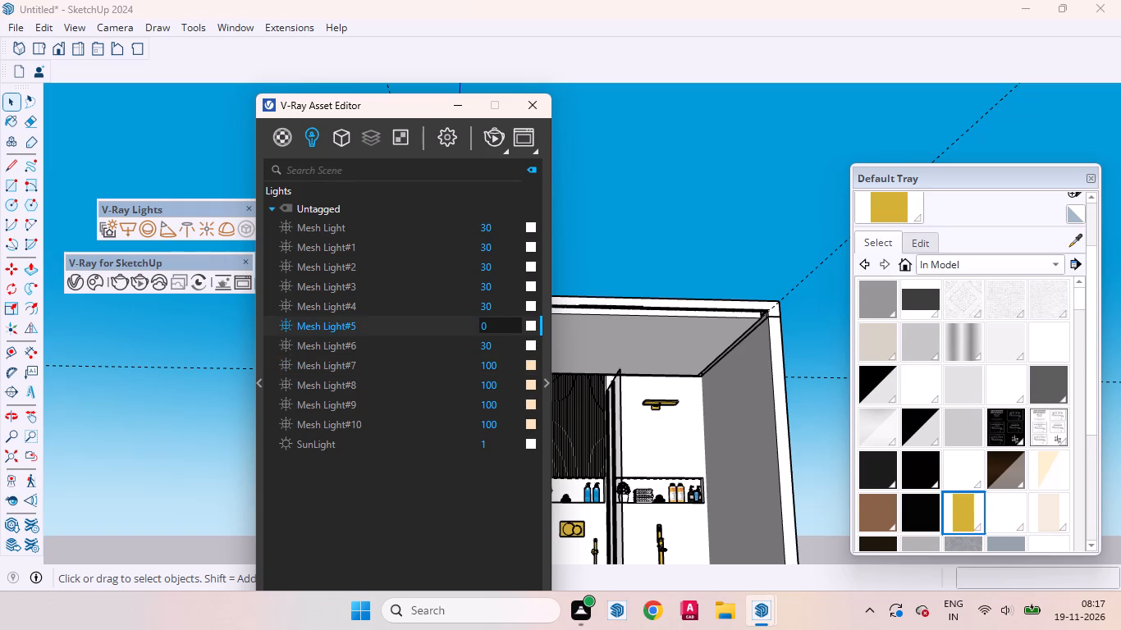
key(7)
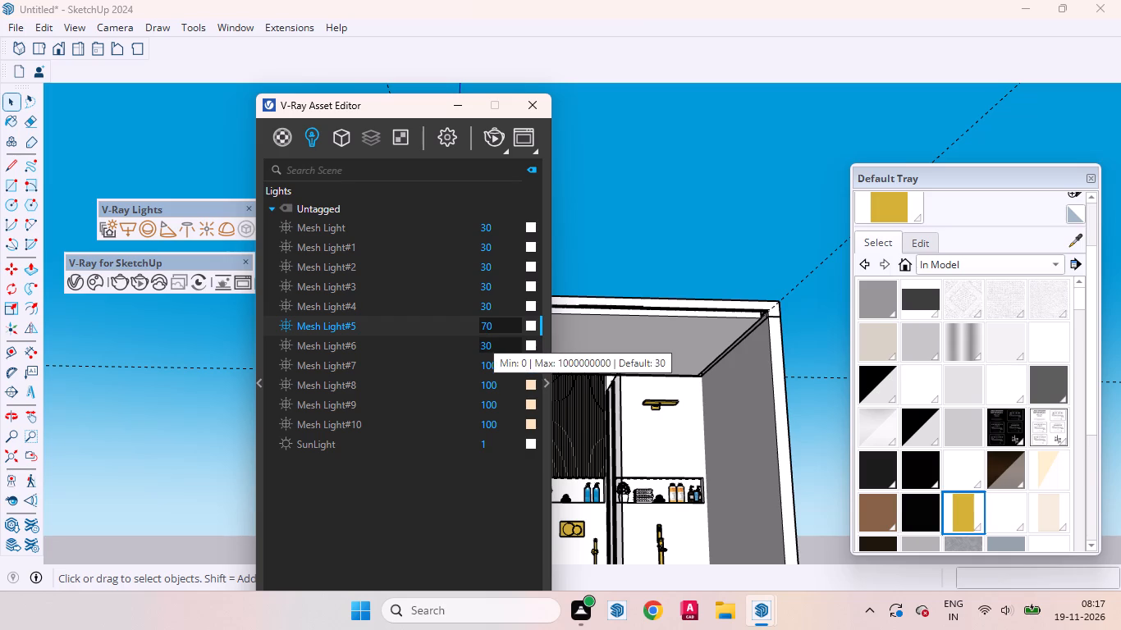
key(BackSpace)
key(9)
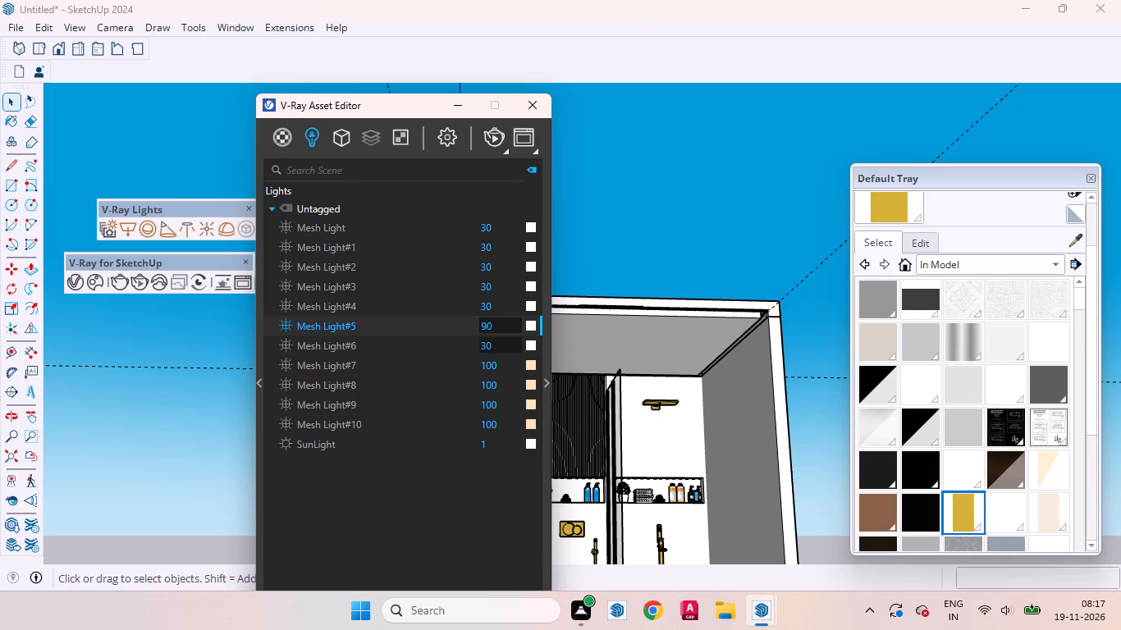
click(485, 346)
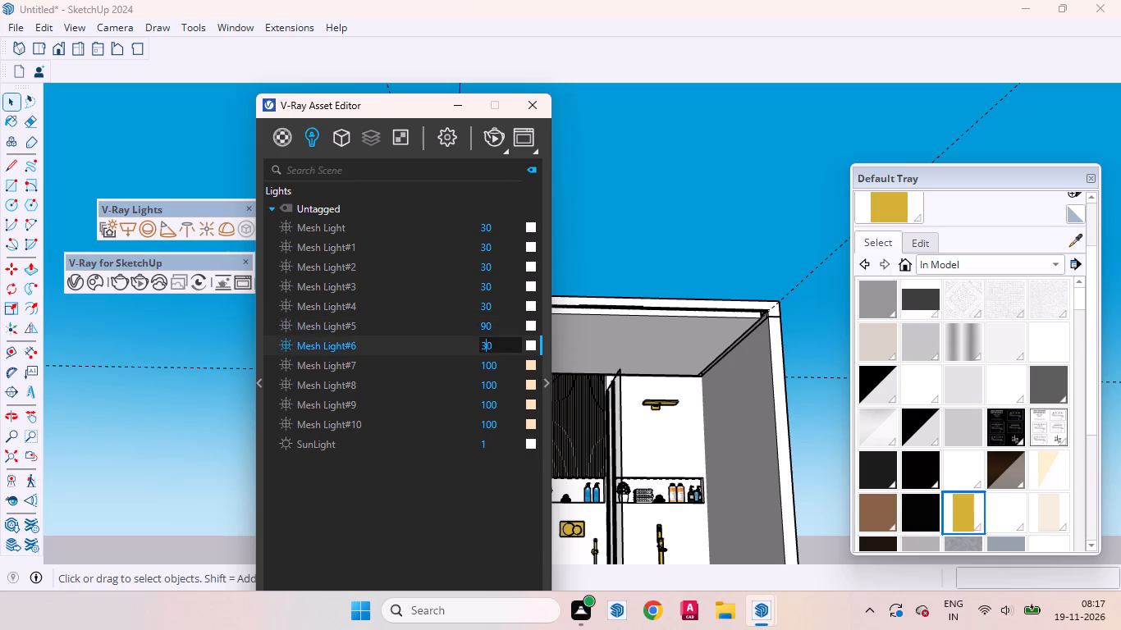
key(BackSpace)
key(9)
Copy Mesh Light#7's warm colour to Mesh Light#6 and Mesh Light#5.
drag(528, 363, 530, 343)
drag(530, 343, 530, 322)
Set Mesh Light#4's intensity to 90 and give it Mesh Light#5's warm colour.
drag(413, 110, 279, 135)
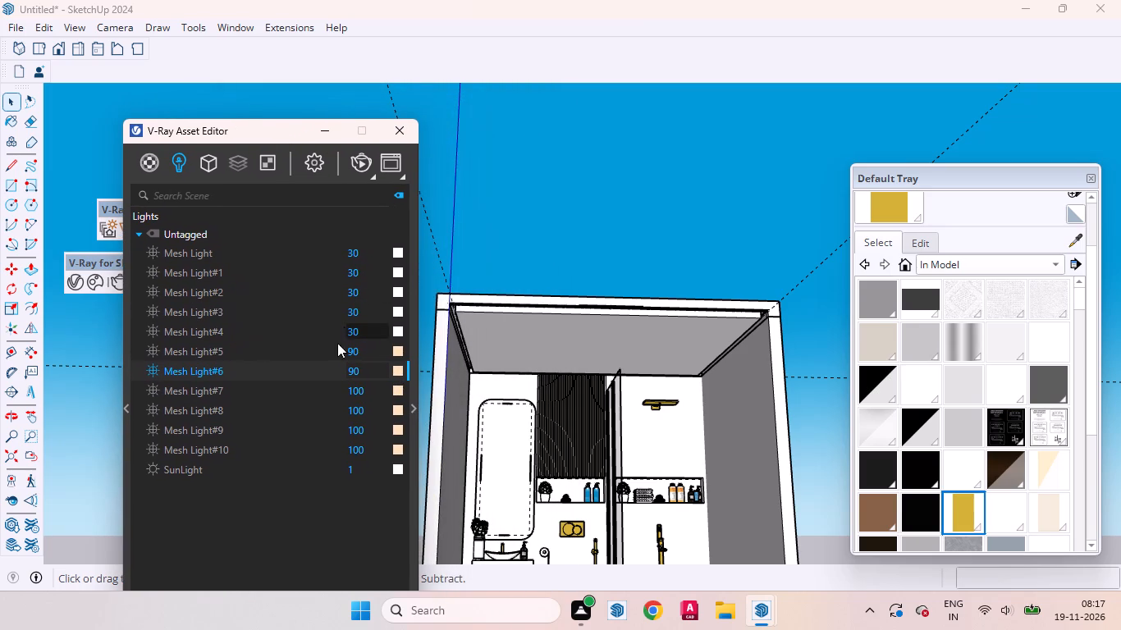
click(351, 328)
key(BackSpace)
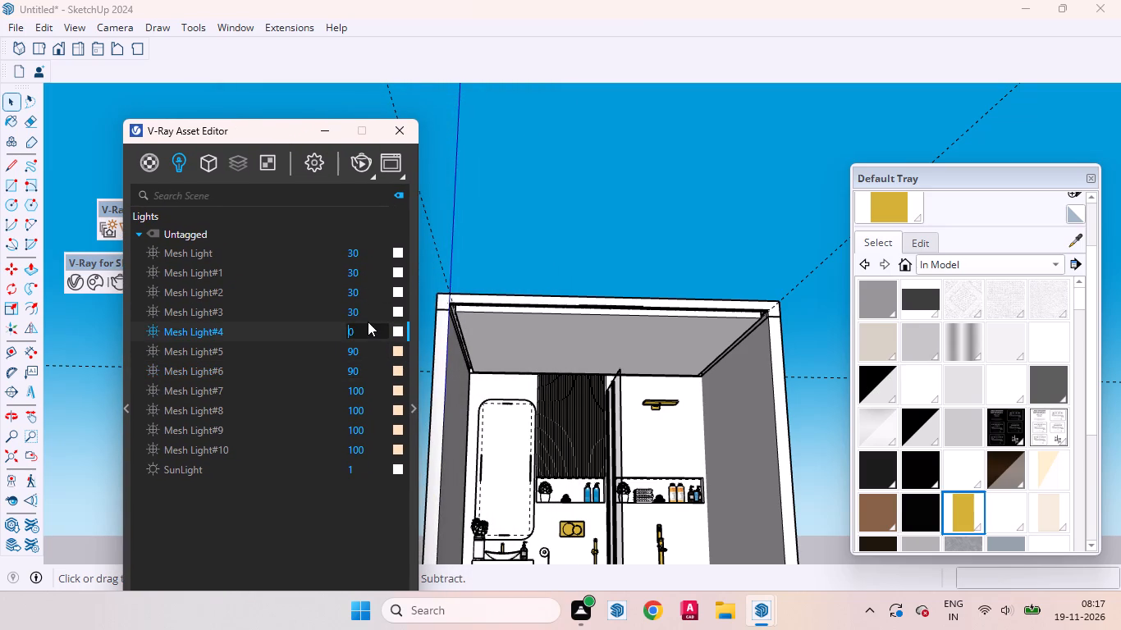
key(9)
drag(396, 350, 396, 332)
scroll(612, 347, down, 3)
scroll(388, 316, up, 1)
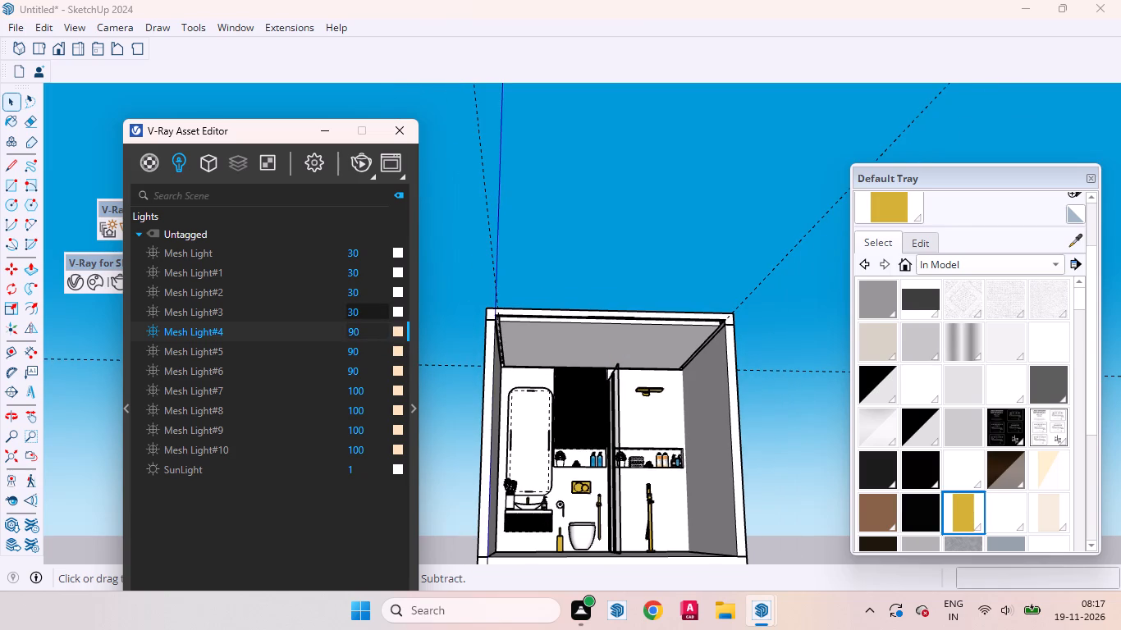
Set the intensity of Mesh Light#3, Mesh Light#2, Mesh Light#1 and Mesh Light to 90.
click(353, 311)
key(BackSpace)
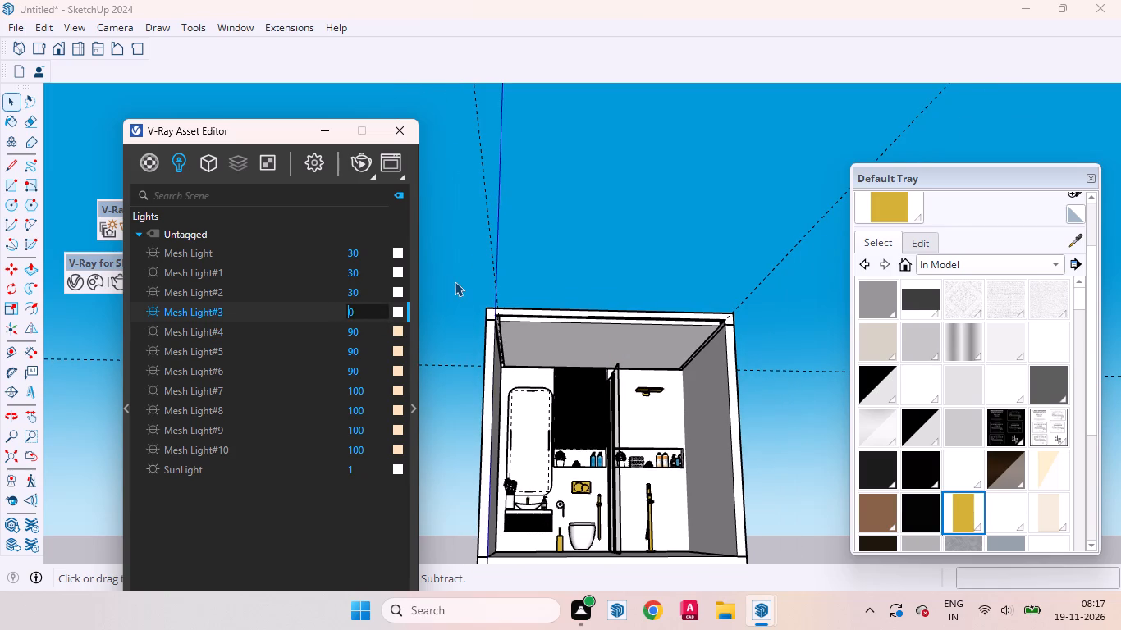
key(9)
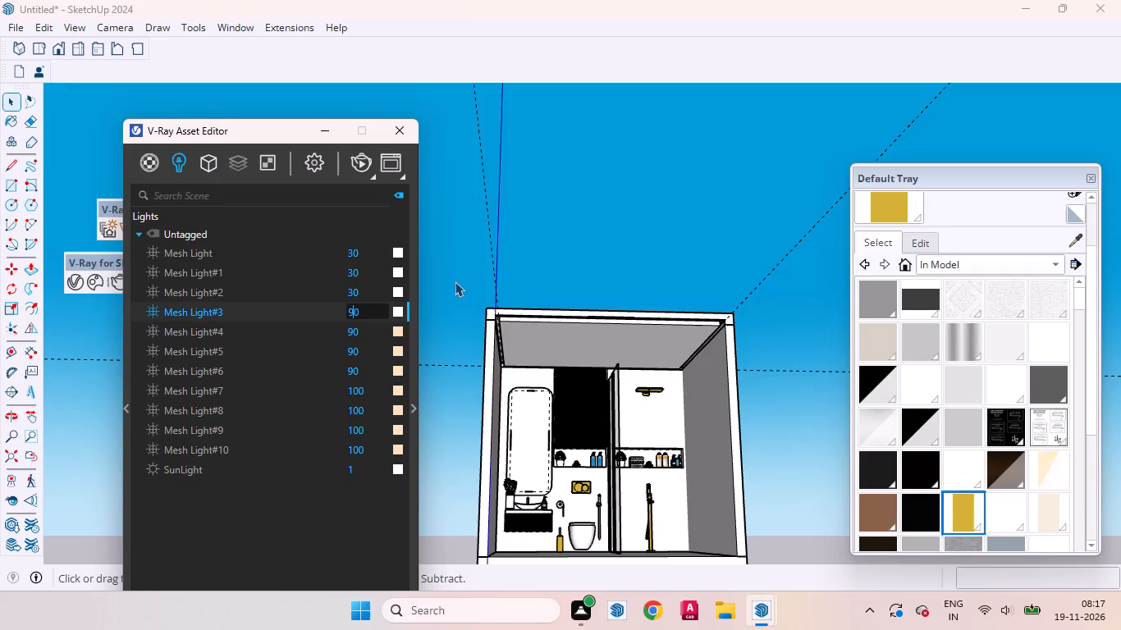
click(350, 293)
click(355, 294)
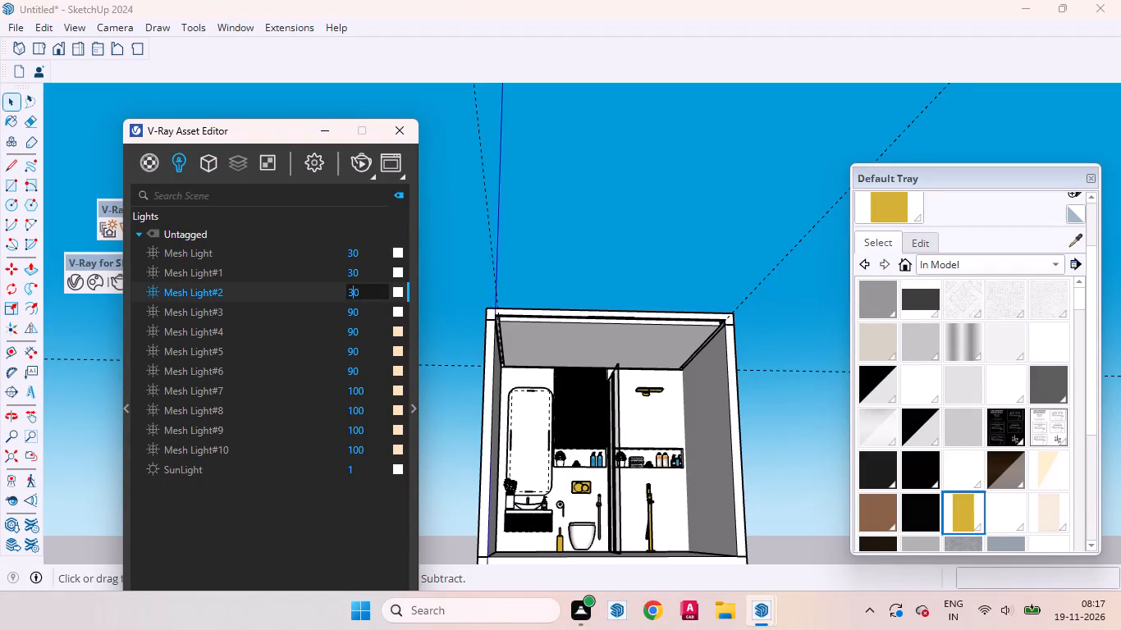
key(BackSpace)
key(9)
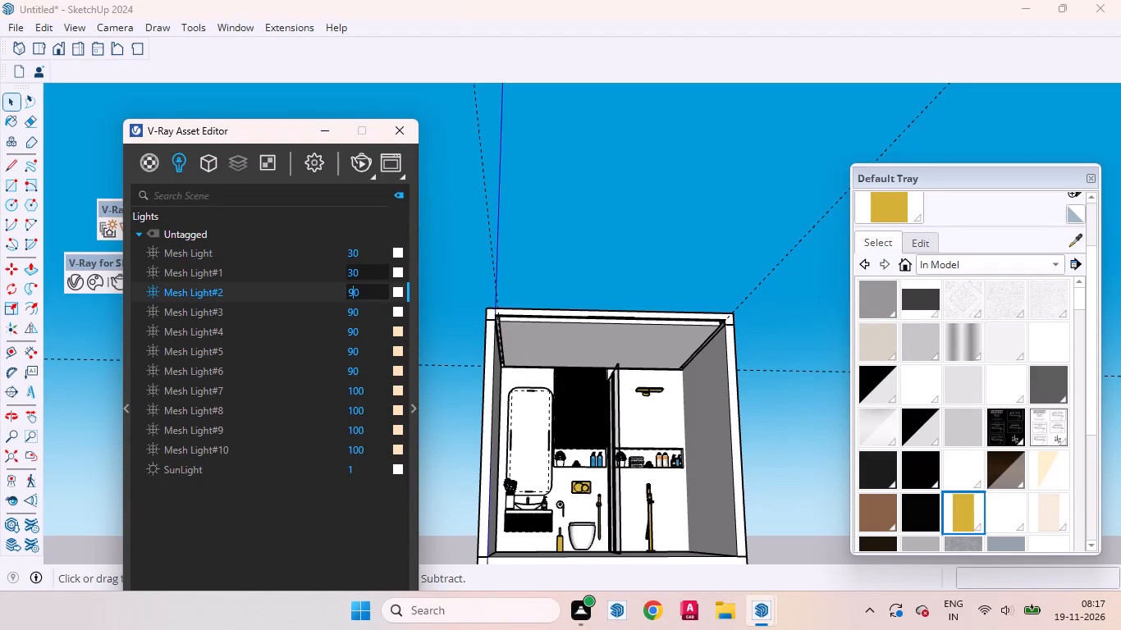
click(353, 271)
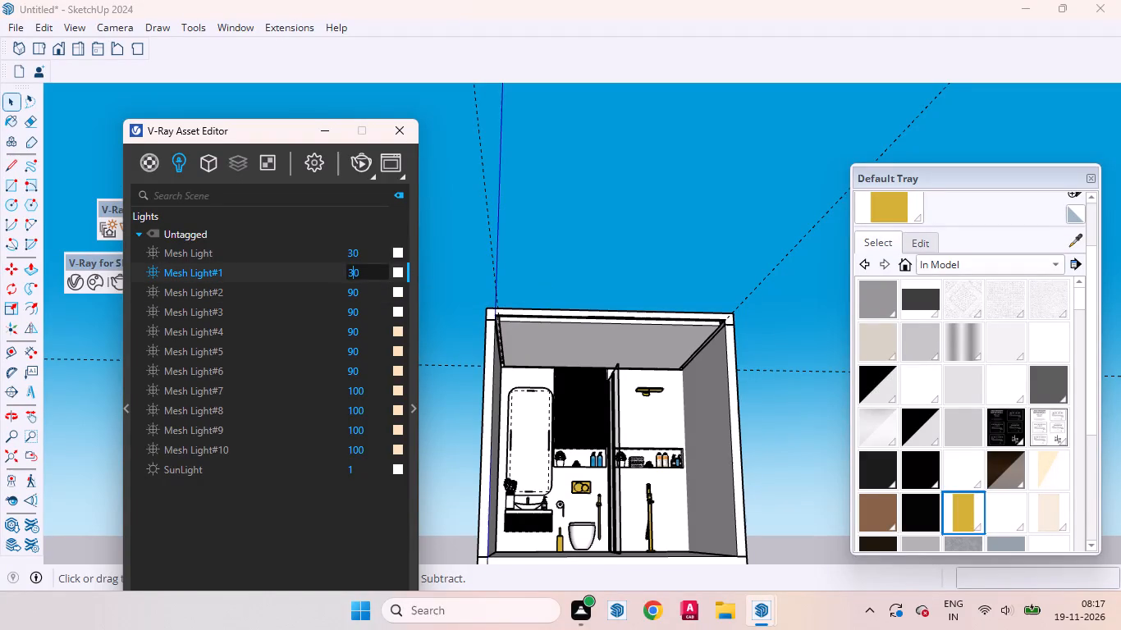
key(BackSpace)
key(9)
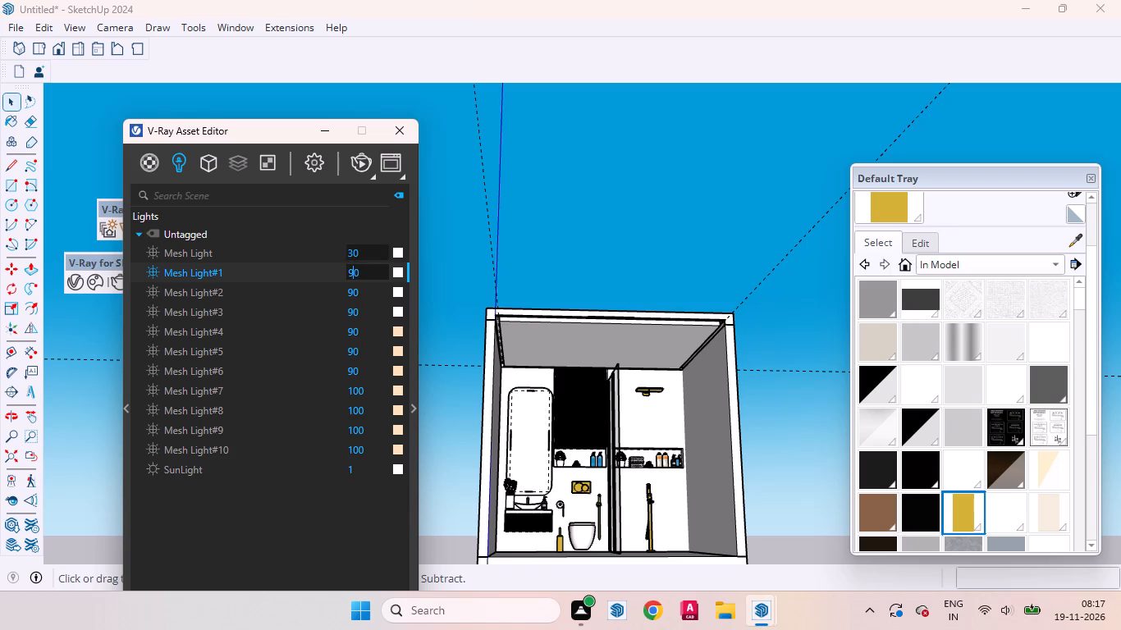
click(354, 253)
key(BackSpace)
key(9)
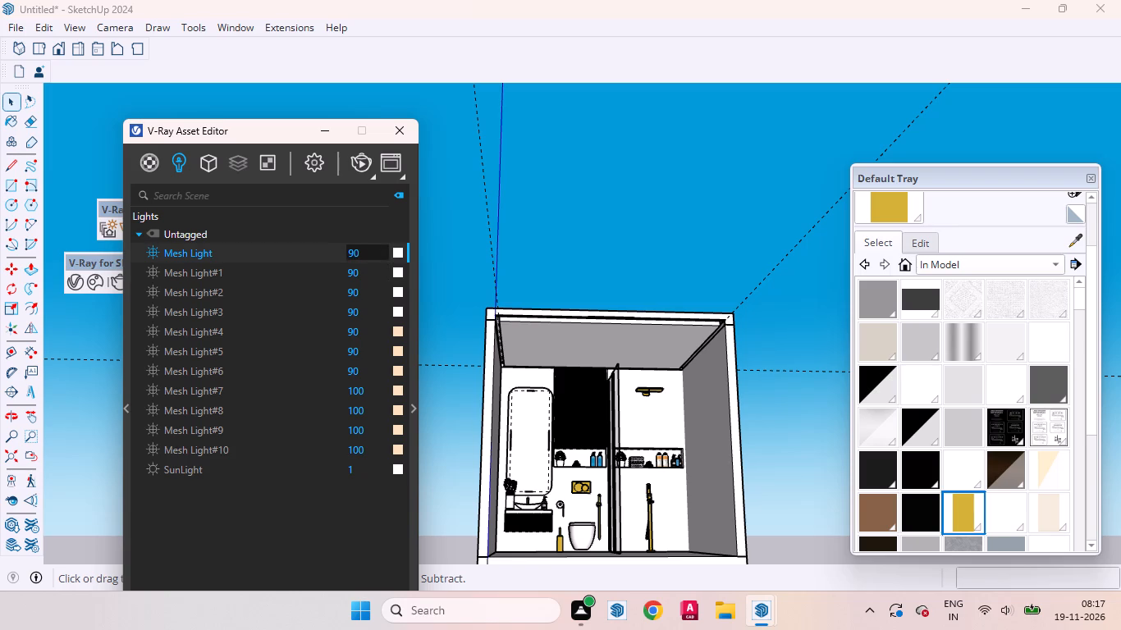
Copy Mesh Light#4's warm colour to Mesh Light#3, Mesh Light#2, Mesh Light#1 and Mesh Light.
drag(398, 331, 397, 310)
drag(396, 308, 396, 290)
drag(396, 290, 398, 270)
drag(398, 269, 398, 252)
Delete the dashed guide lines running outside the bathroom model.
scroll(574, 257, down, 3)
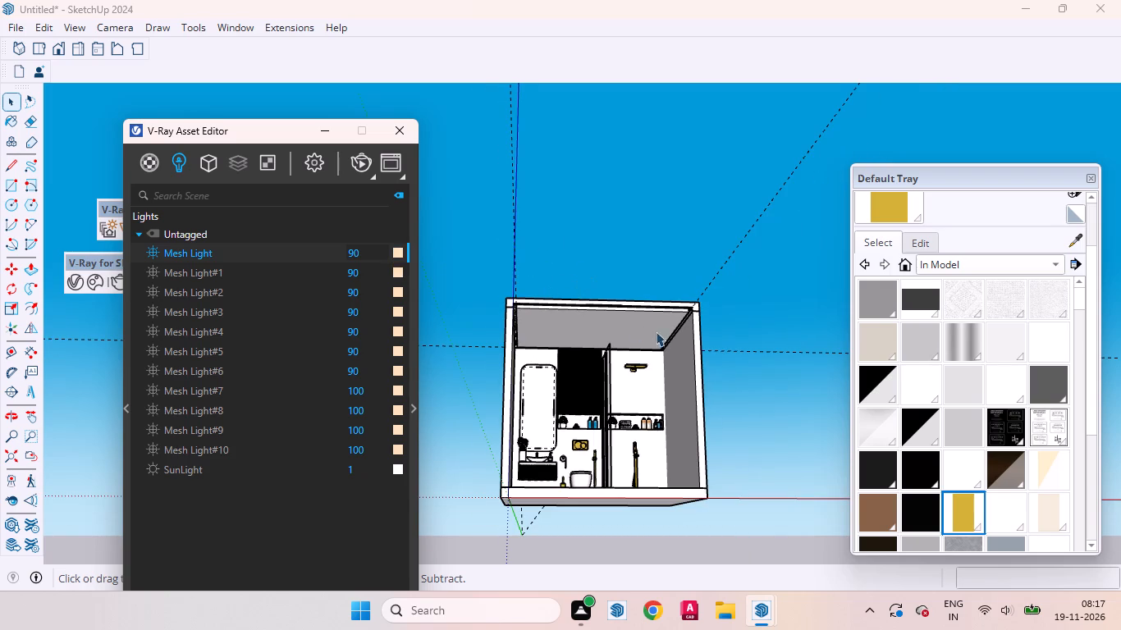
scroll(658, 345, down, 2)
drag(789, 359, 726, 133)
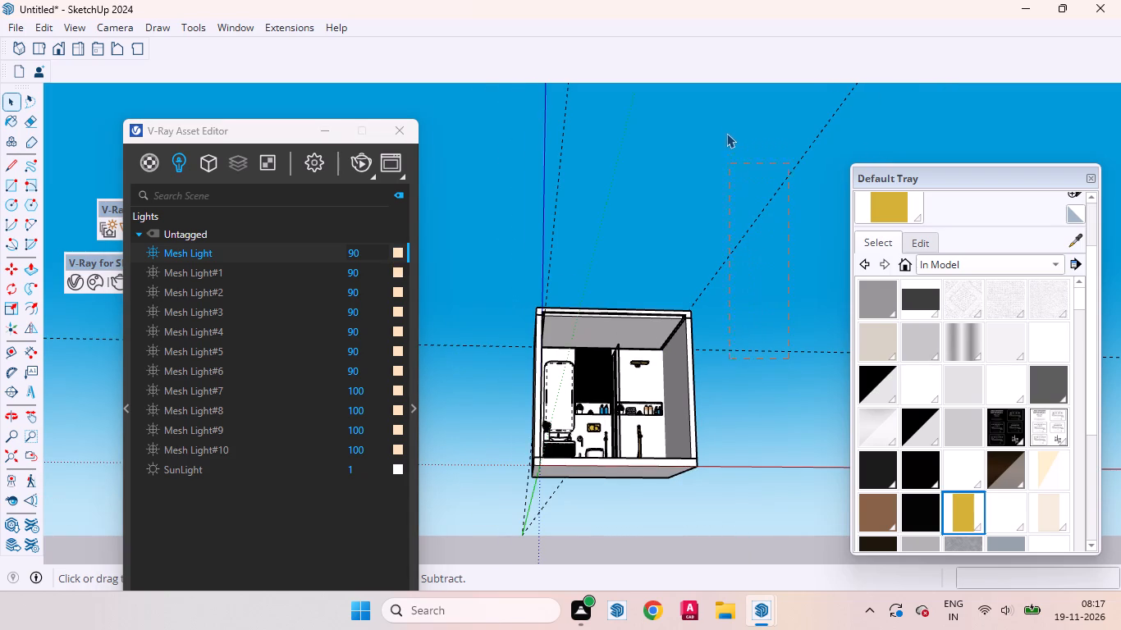
drag(726, 133, 725, 116)
key(Delete)
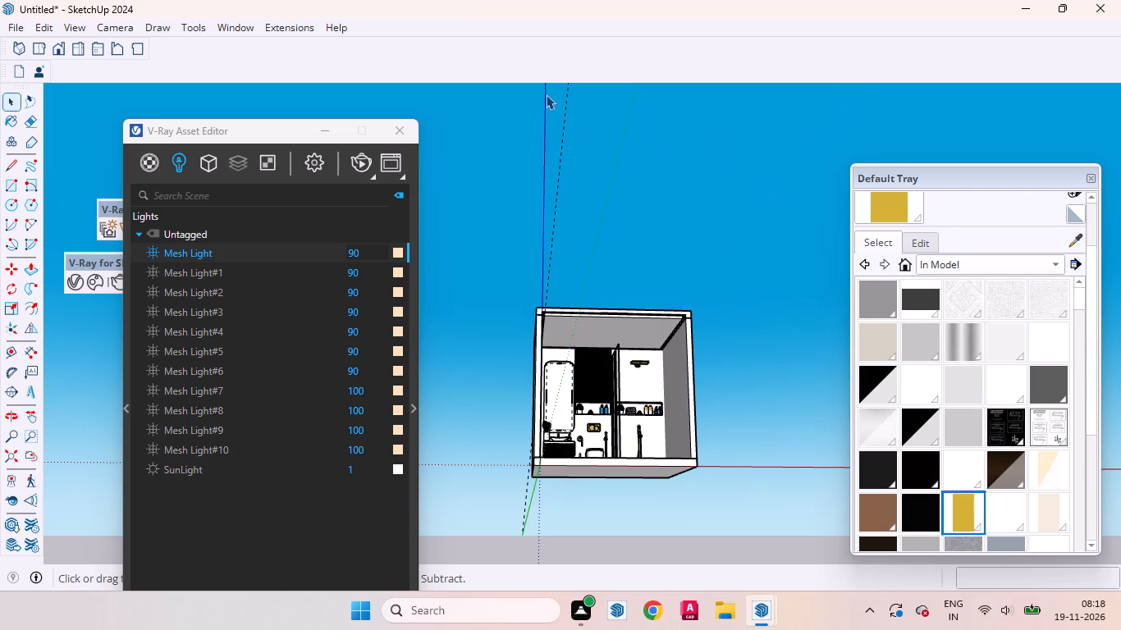
drag(627, 171, 520, 76)
key(Delete)
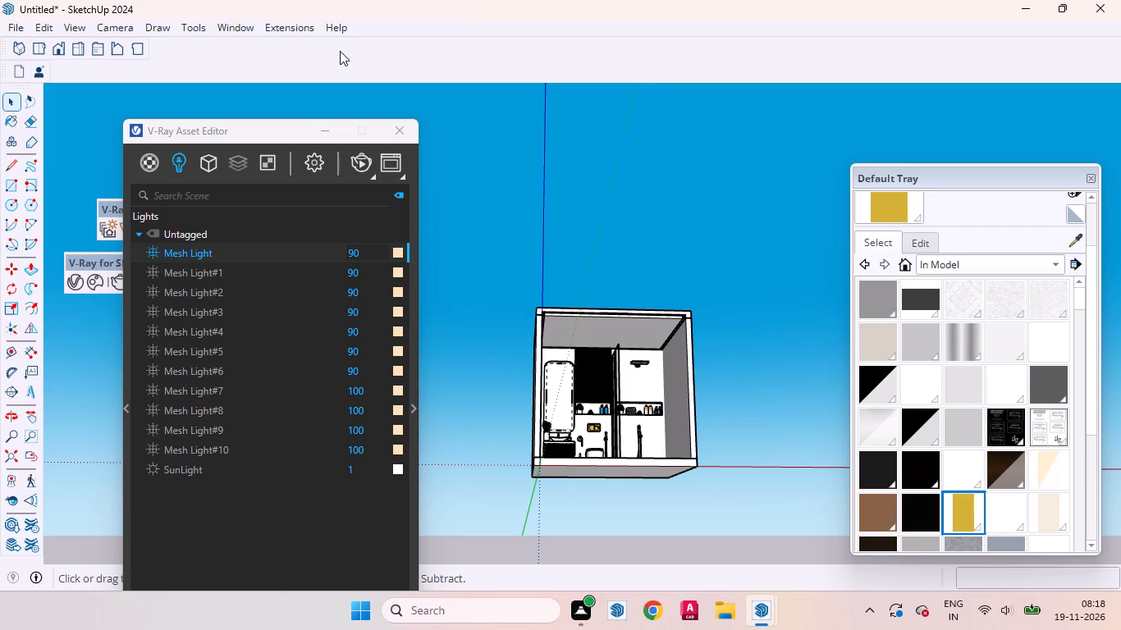
Set the camera to the standard front view framed on the bathroom's back wall and start a V-Ray render.
click(62, 47)
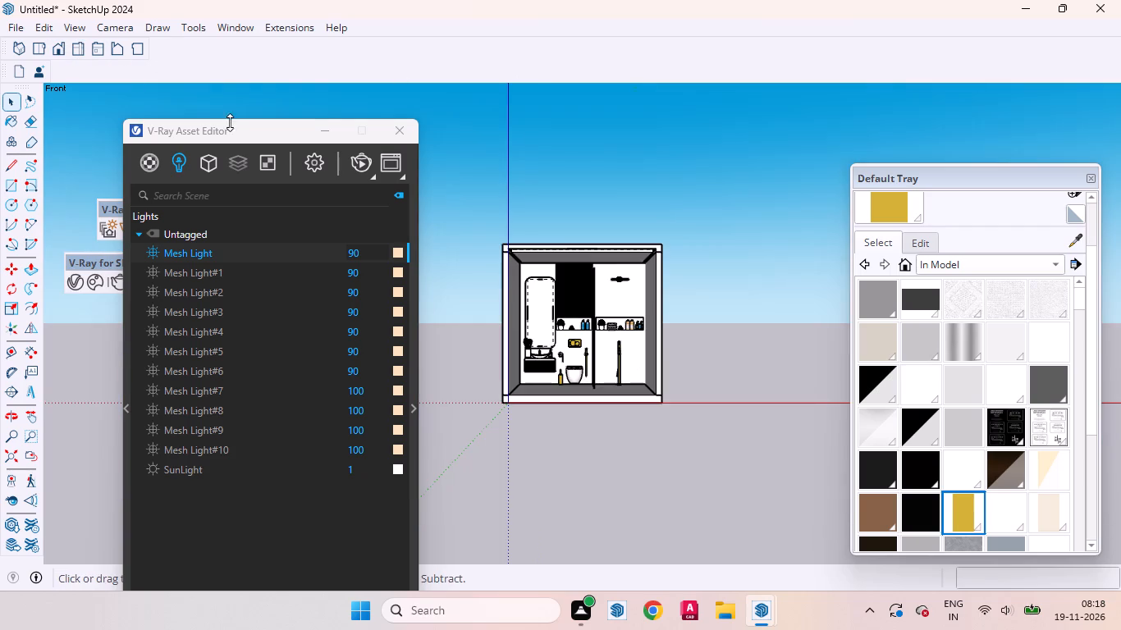
scroll(543, 299, up, 4)
scroll(623, 330, up, 2)
scroll(735, 354, up, 1)
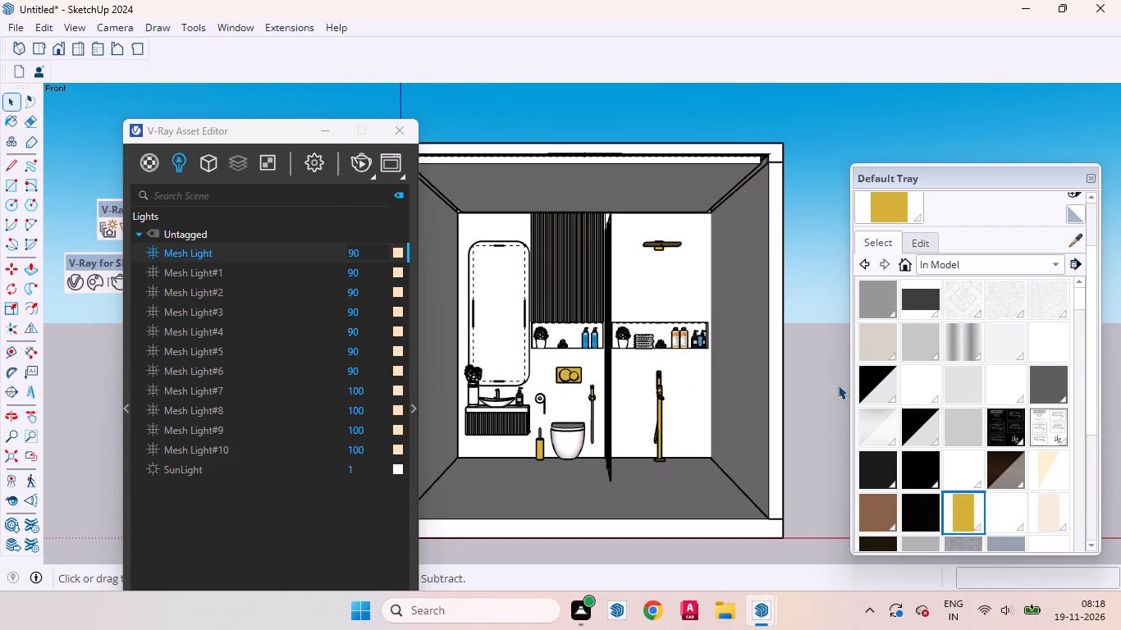
scroll(472, 419, up, 2)
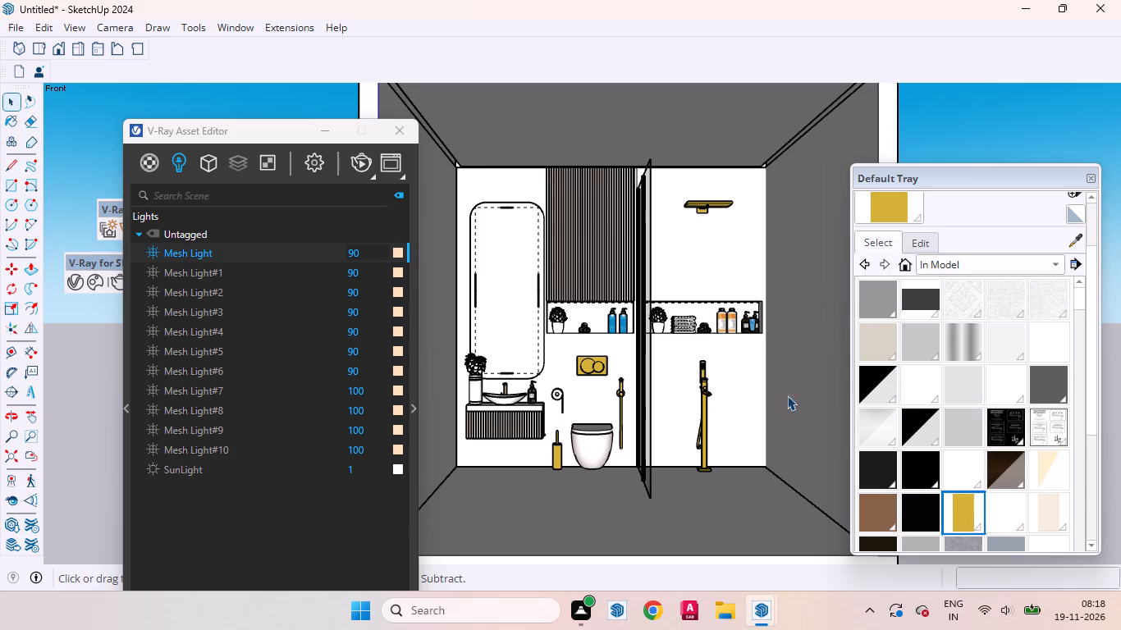
scroll(761, 343, up, 1)
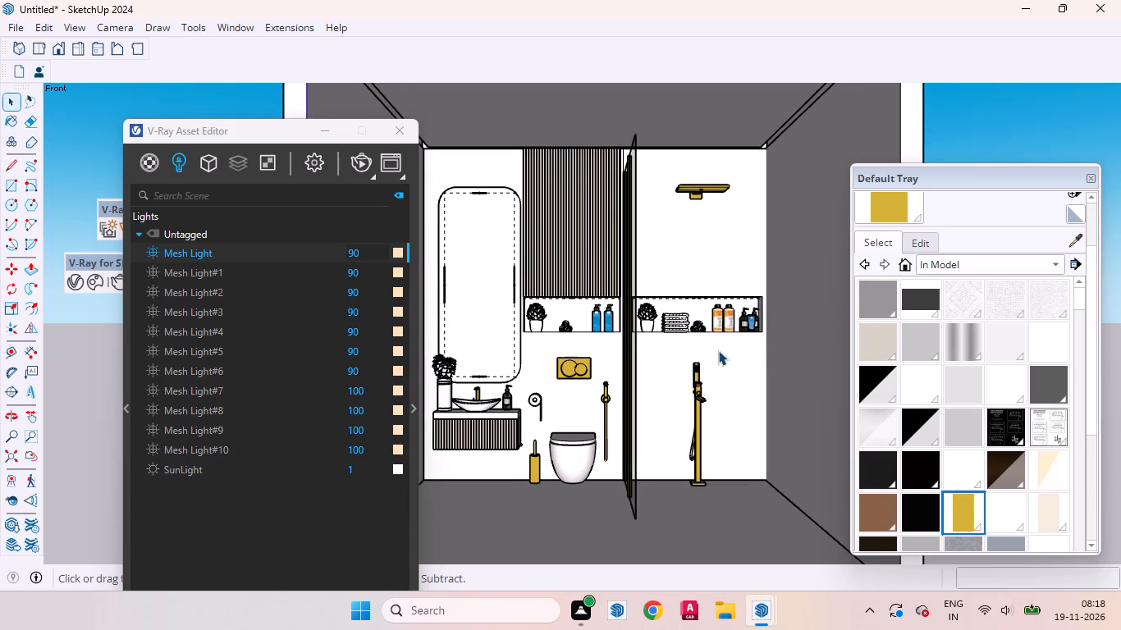
scroll(711, 350, up, 1)
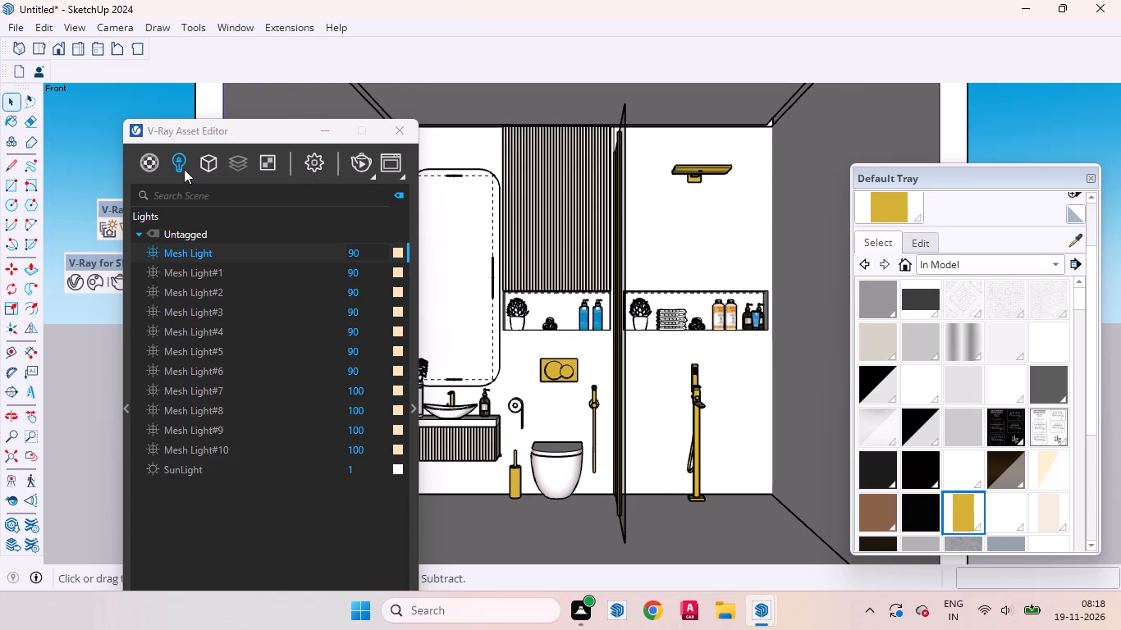
click(154, 467)
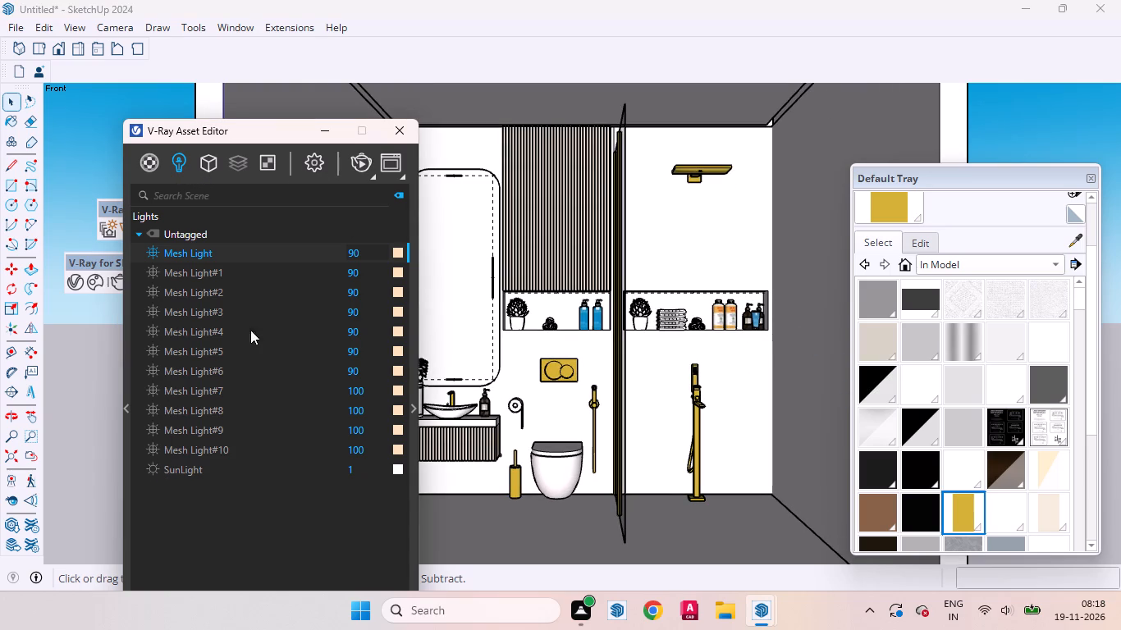
click(359, 168)
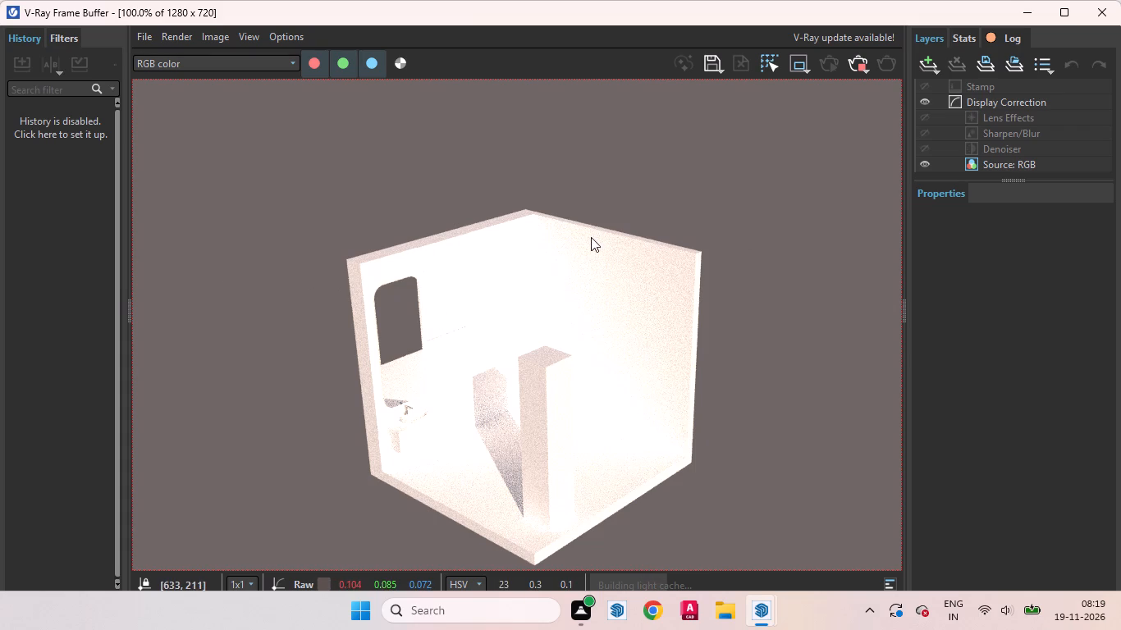
Examine the bathroom render in progress in the V-Ray Frame Buffer, checking the ceiling, niche and mirror lighting.
drag(360, 263, 519, 413)
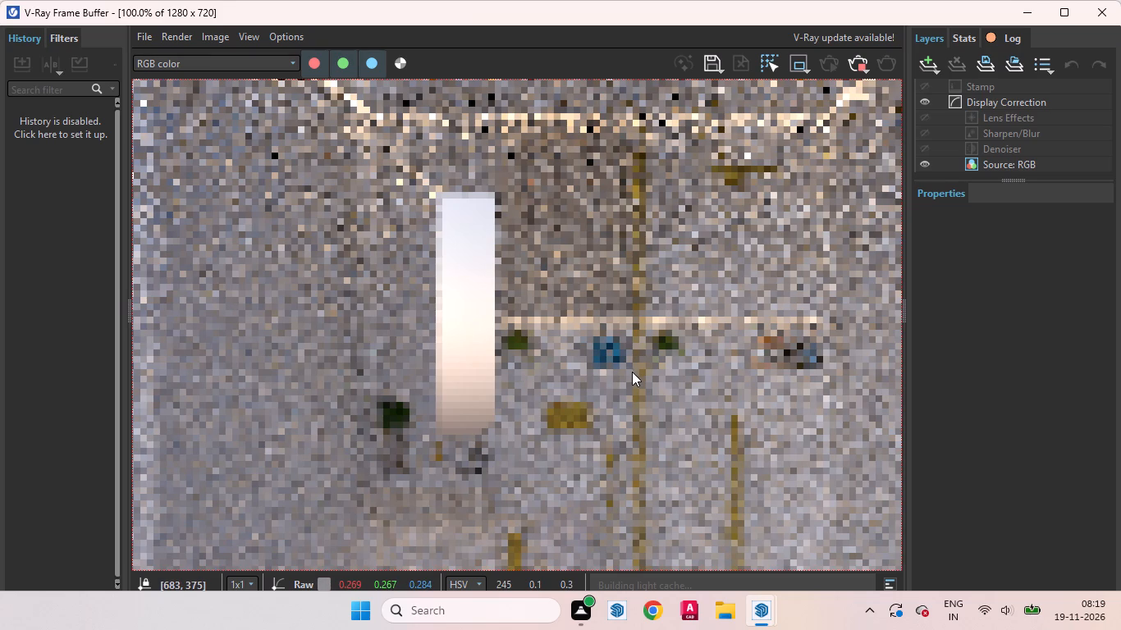
scroll(632, 372, down, 2)
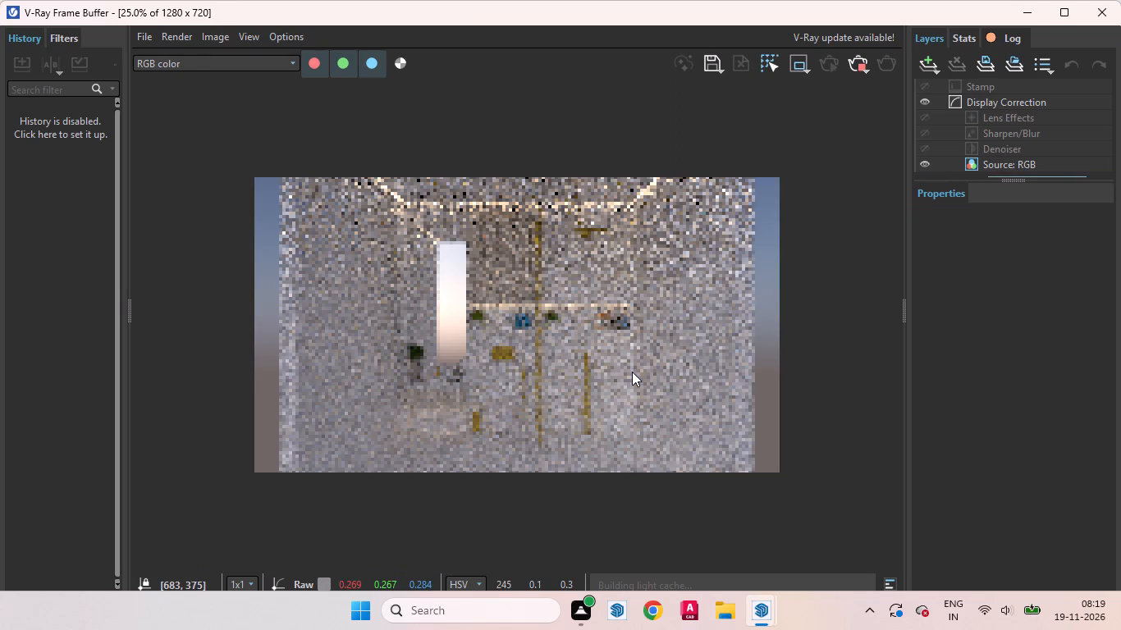
scroll(405, 260, up, 1)
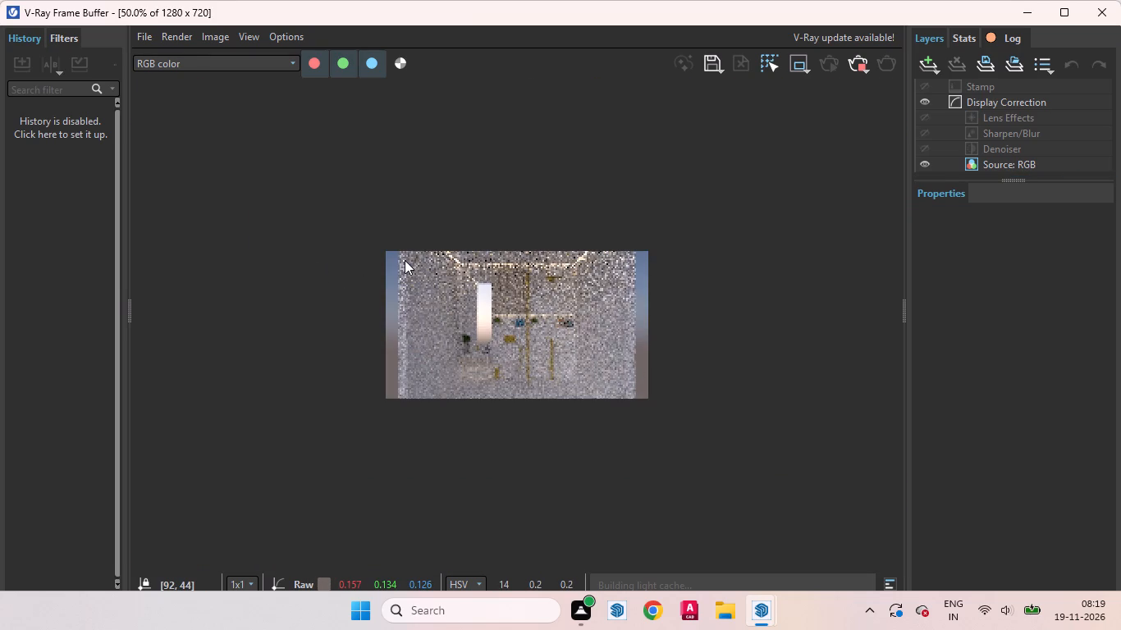
scroll(525, 363, down, 1)
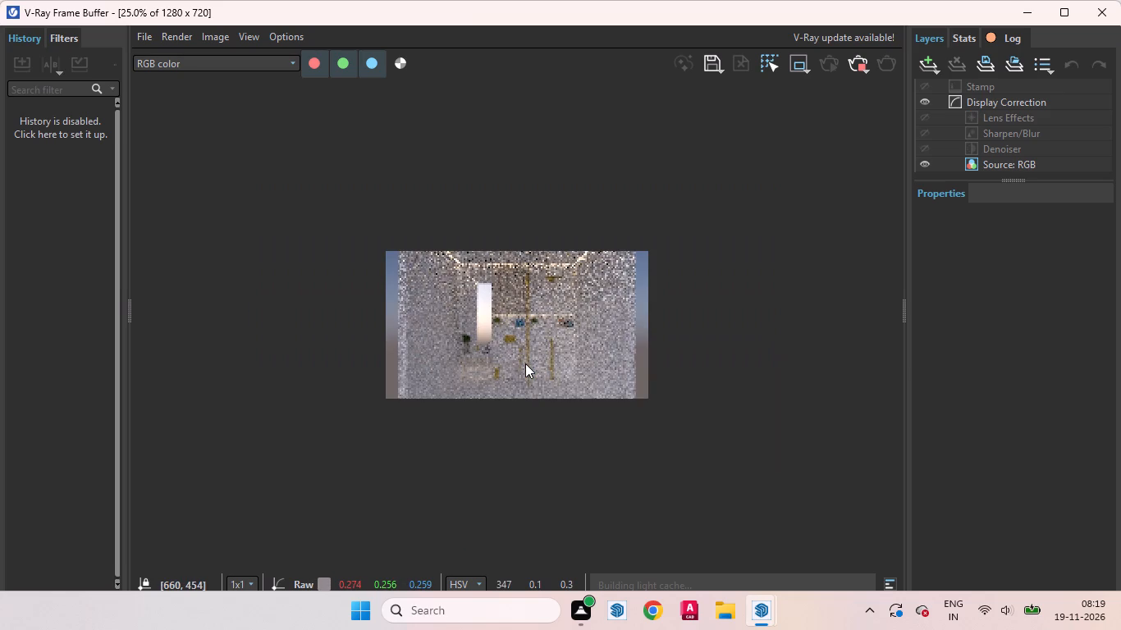
scroll(482, 313, up, 1)
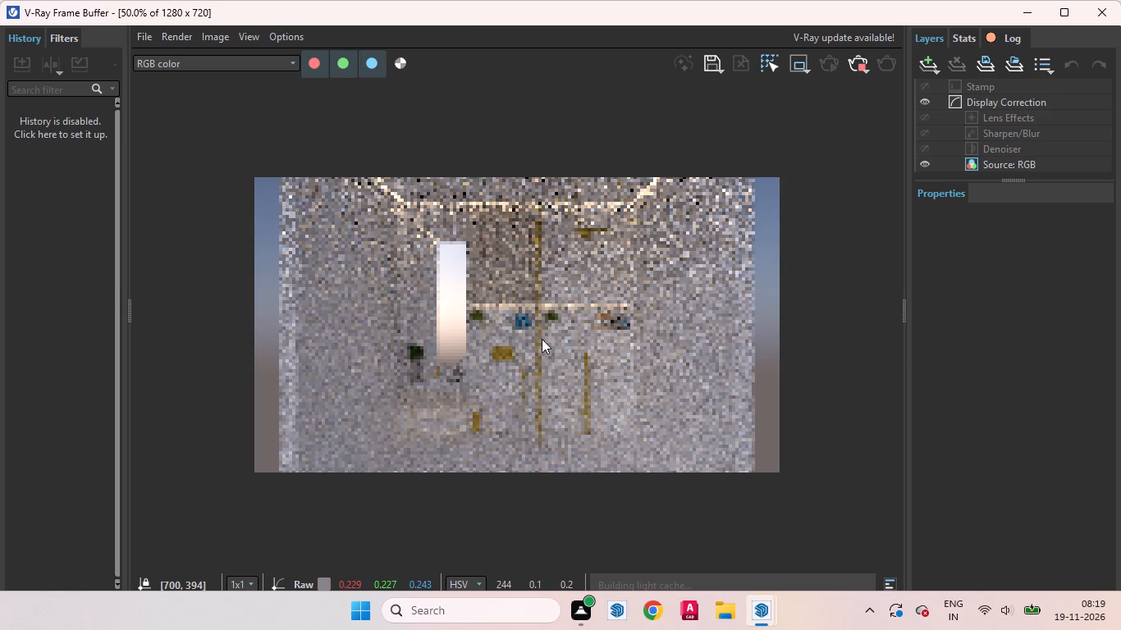
scroll(484, 353, down, 2)
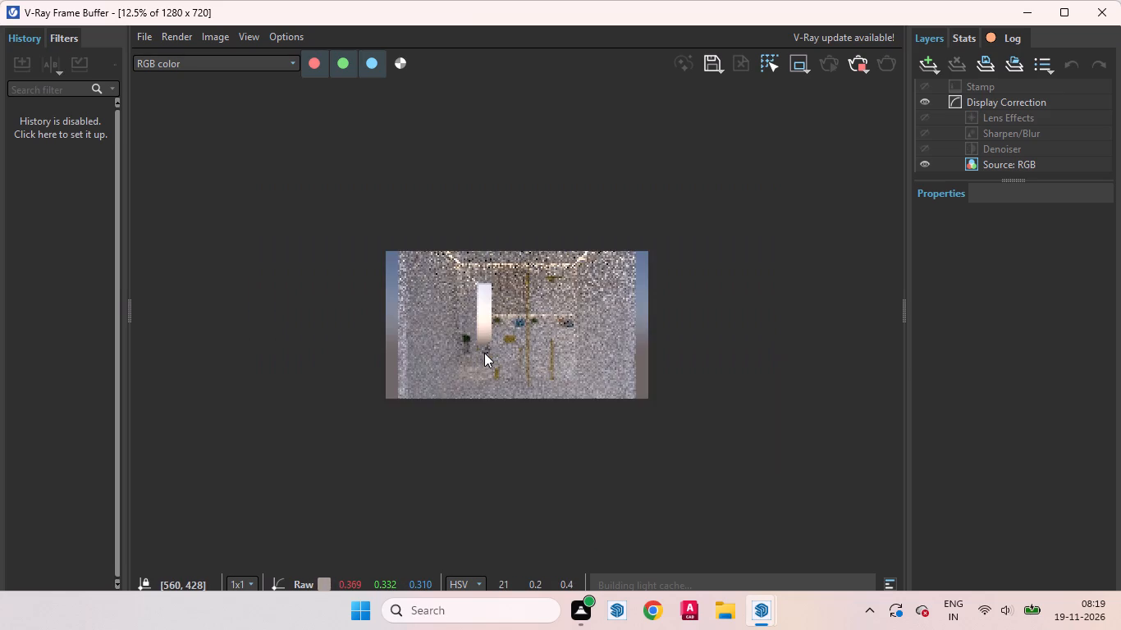
scroll(458, 296, up, 1)
scroll(523, 322, up, 1)
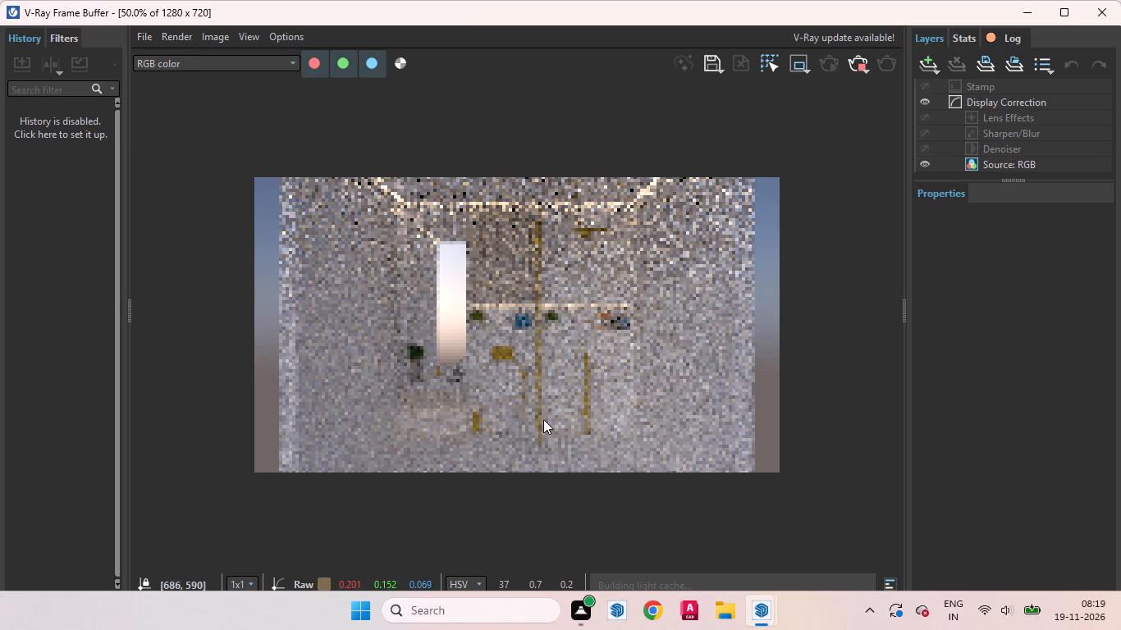
scroll(517, 419, up, 2)
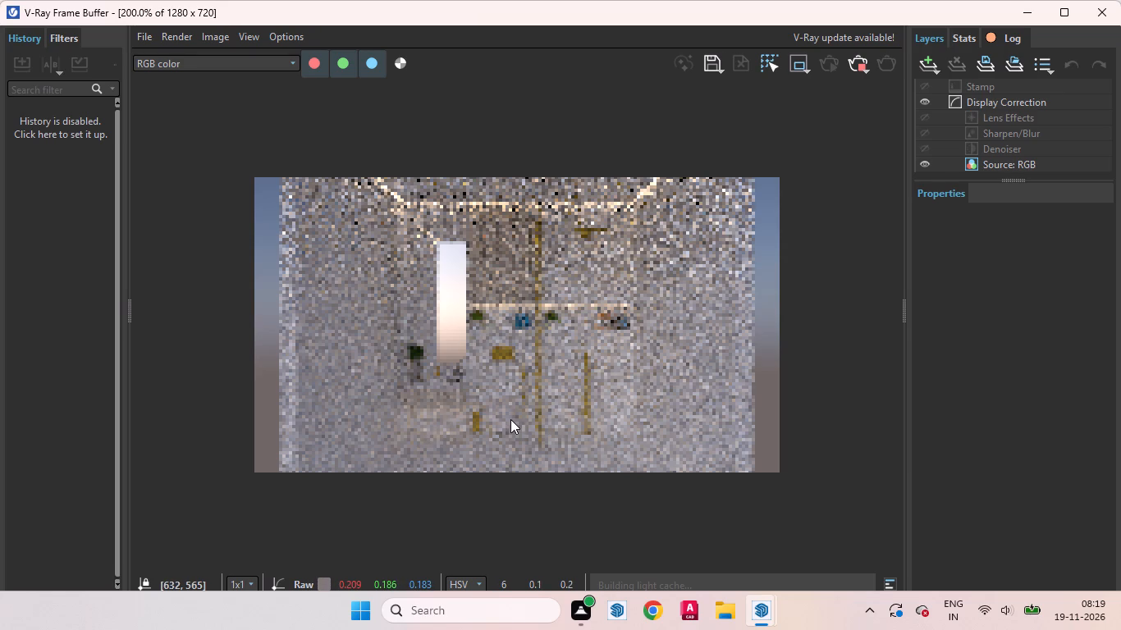
scroll(620, 450, down, 1)
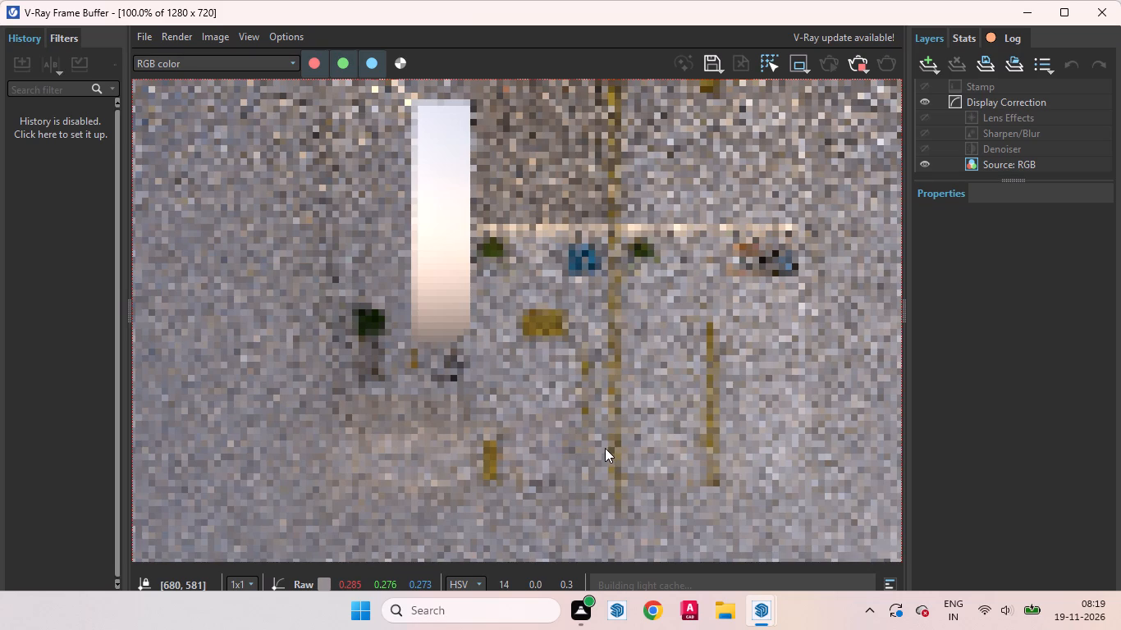
scroll(621, 450, down, 1)
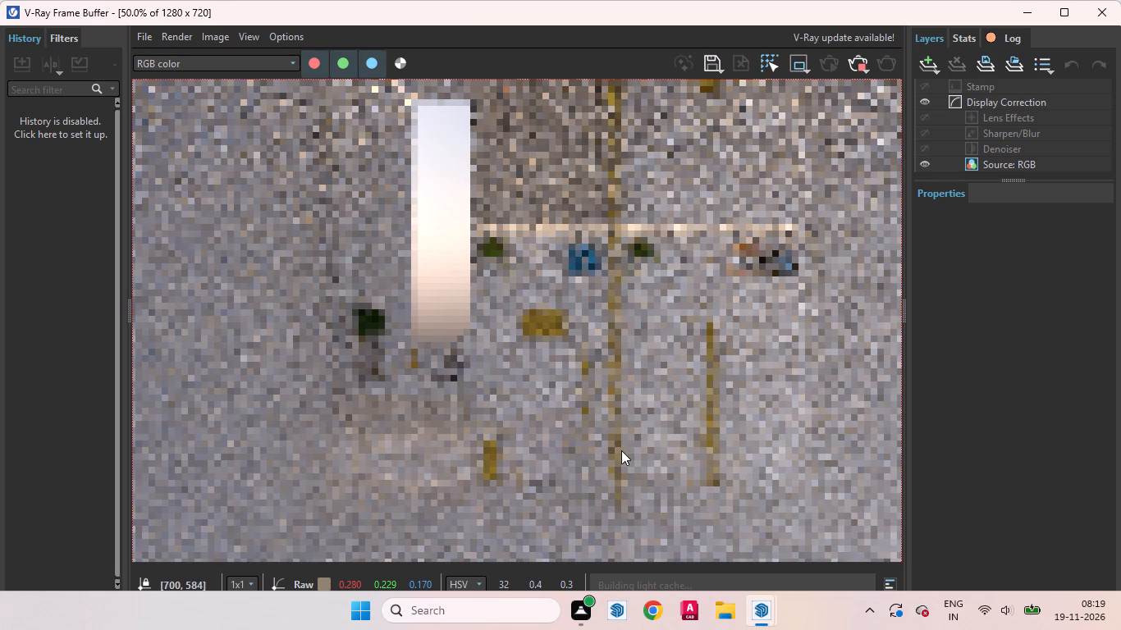
scroll(478, 262, up, 1)
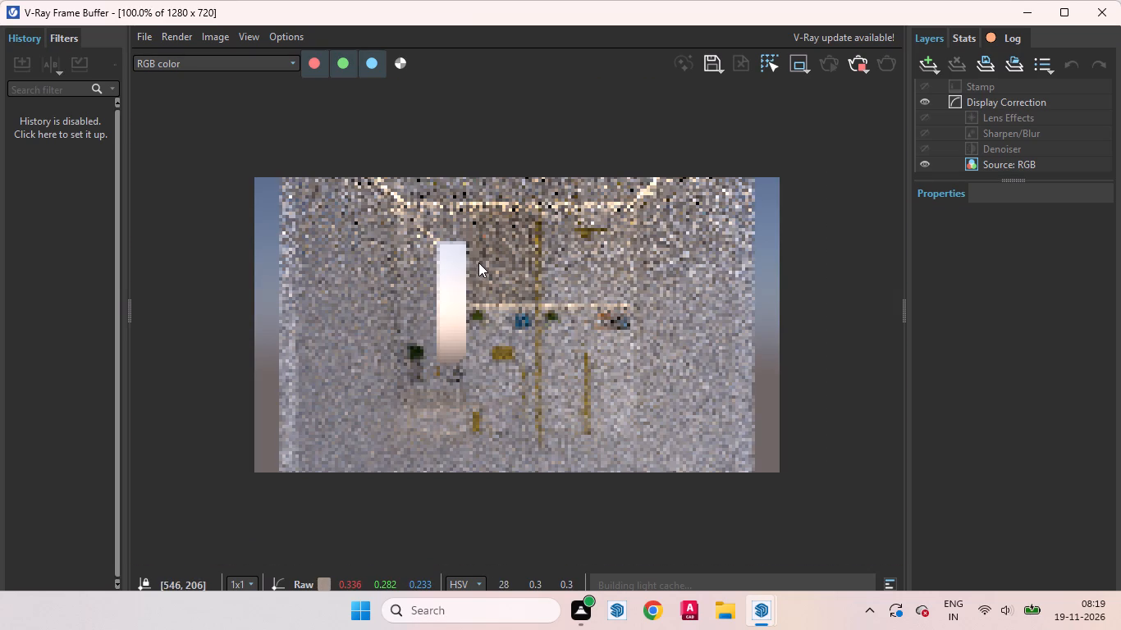
scroll(585, 314, down, 1)
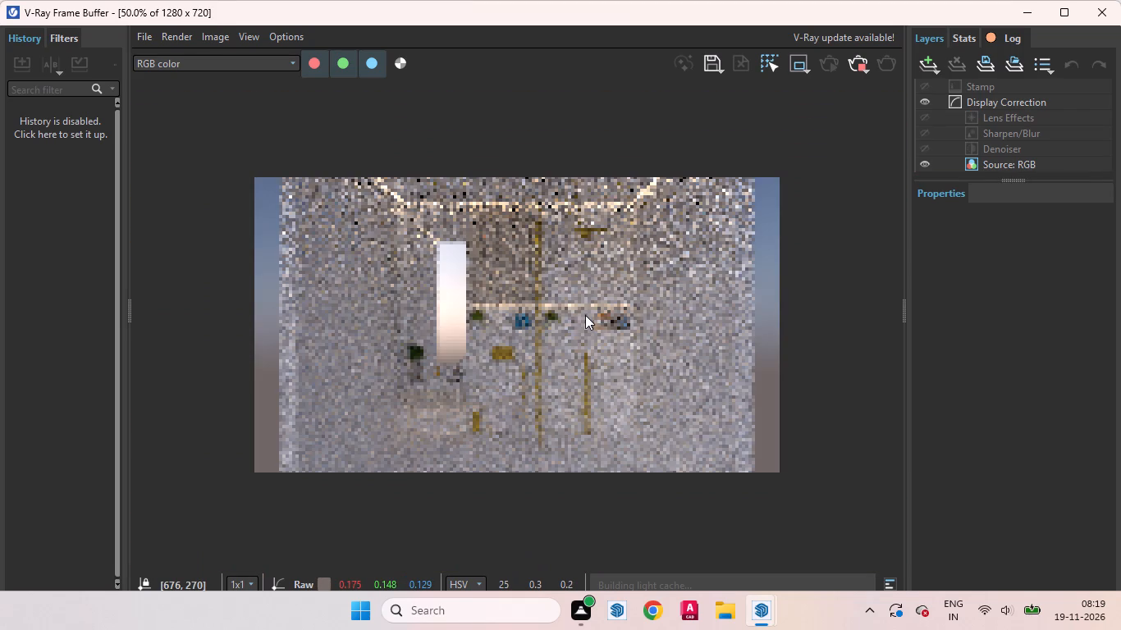
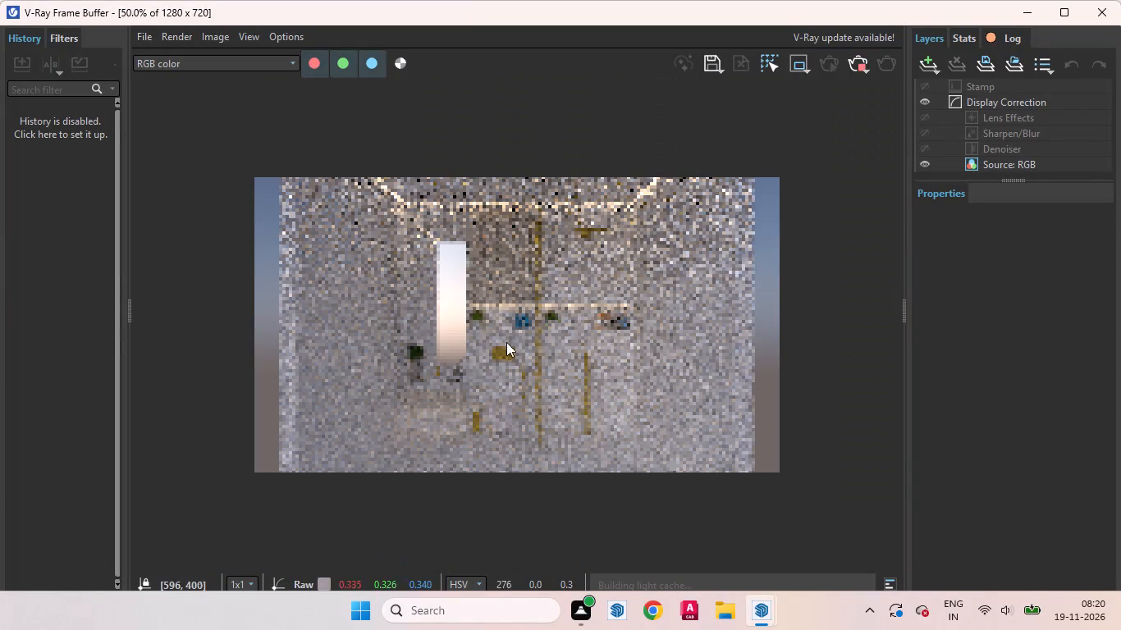
Examine the mirror and niche areas of the bathroom render in progress and stop the render.
scroll(477, 338, up, 1)
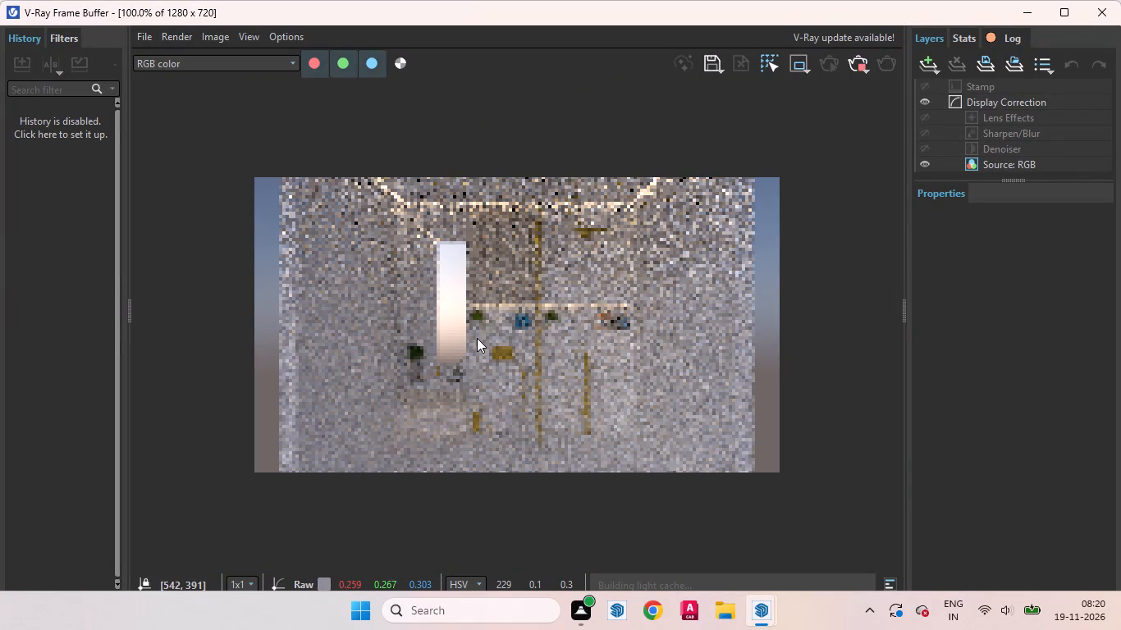
scroll(509, 272, up, 1)
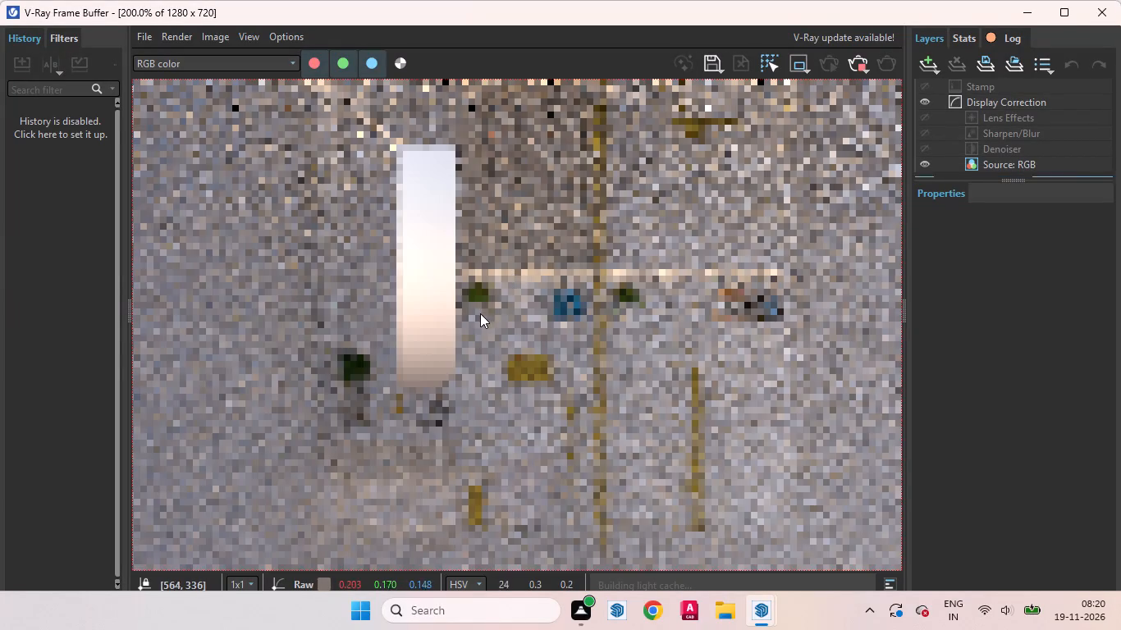
scroll(480, 313, down, 1)
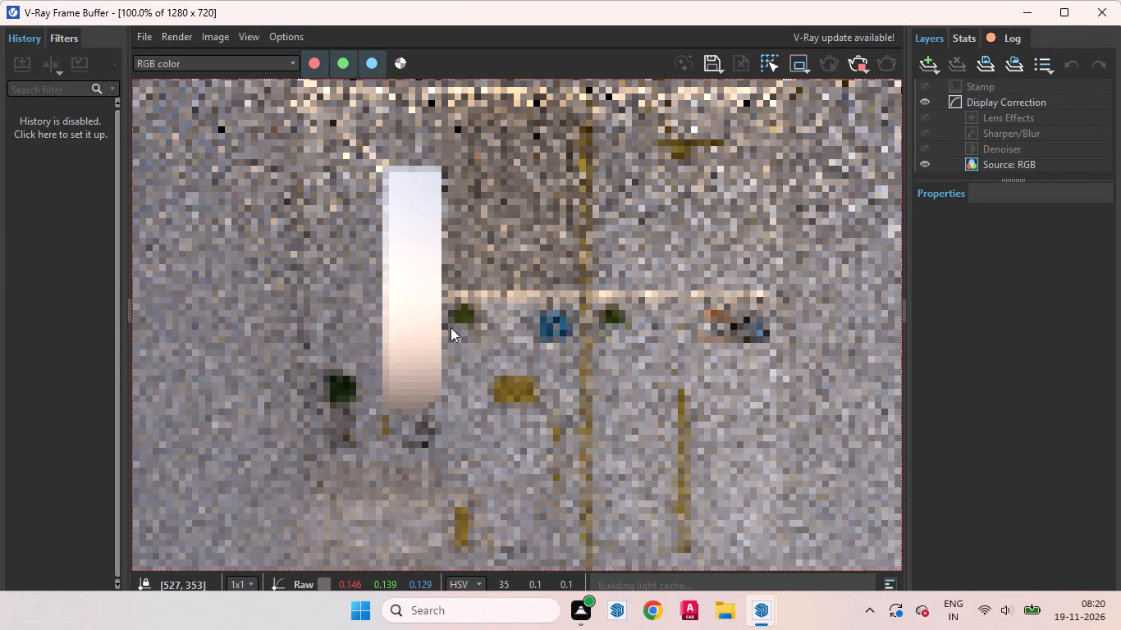
scroll(450, 336, down, 2)
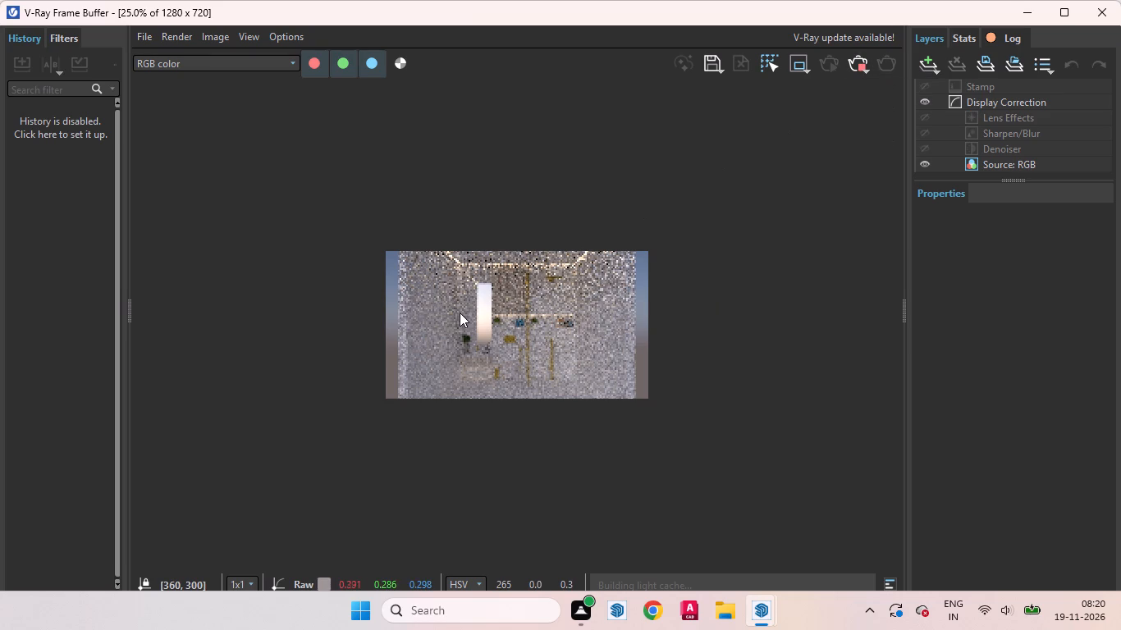
scroll(460, 313, up, 2)
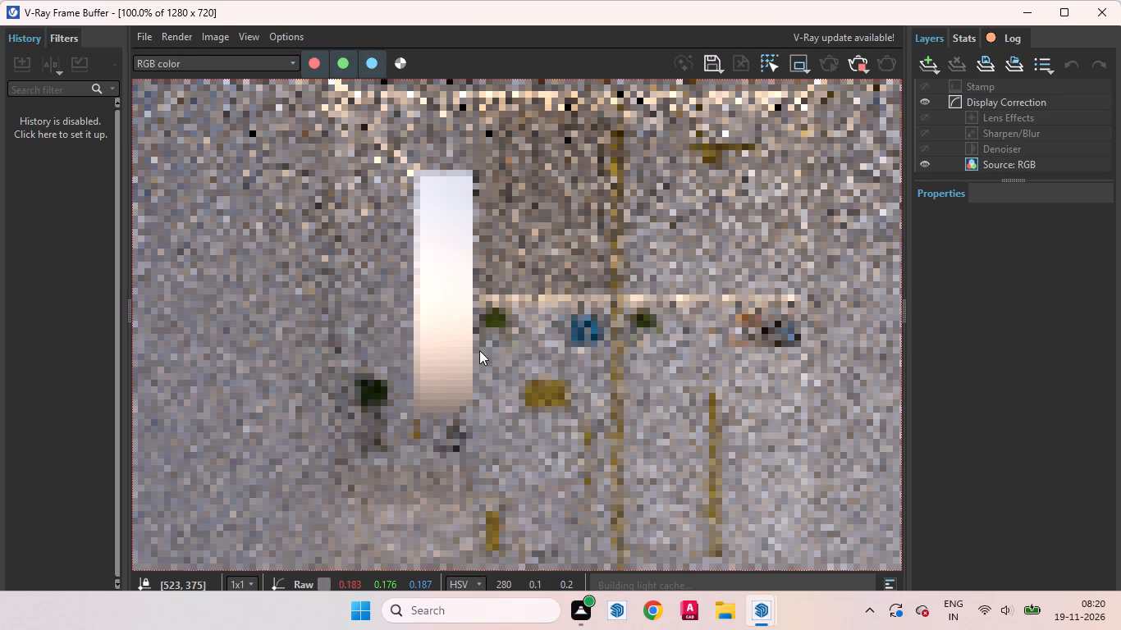
scroll(479, 354, down, 1)
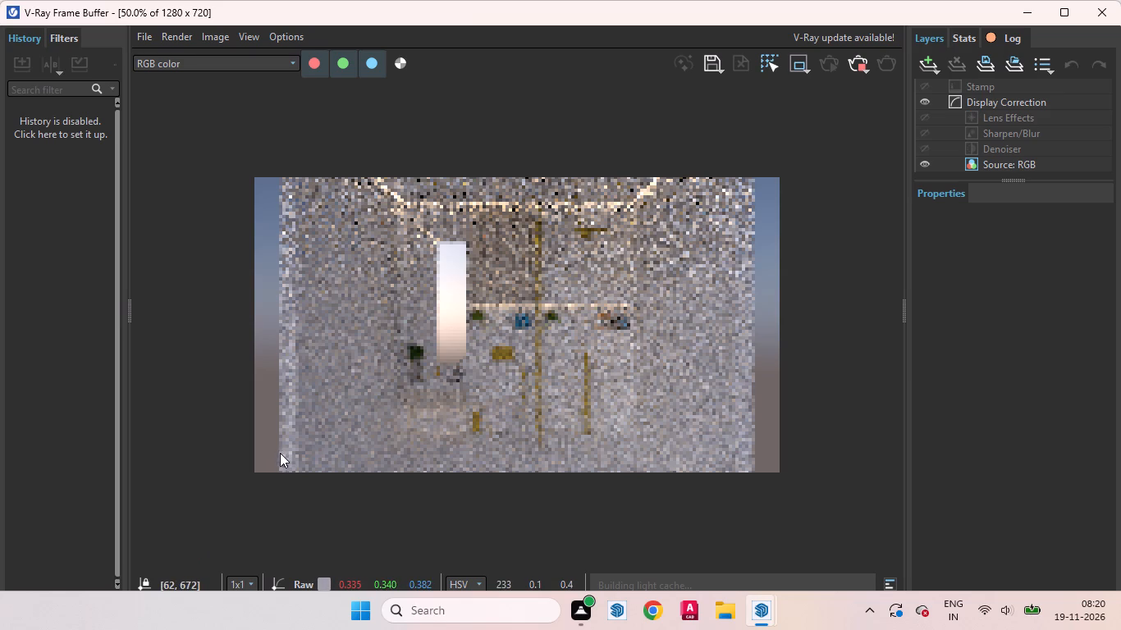
click(858, 58)
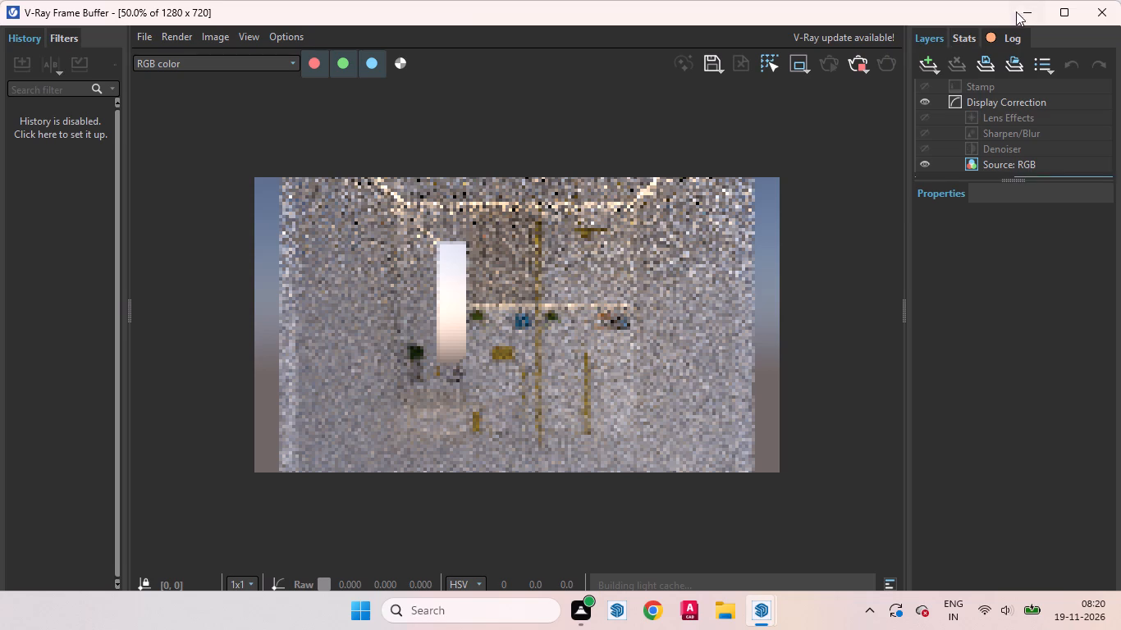
click(1019, 8)
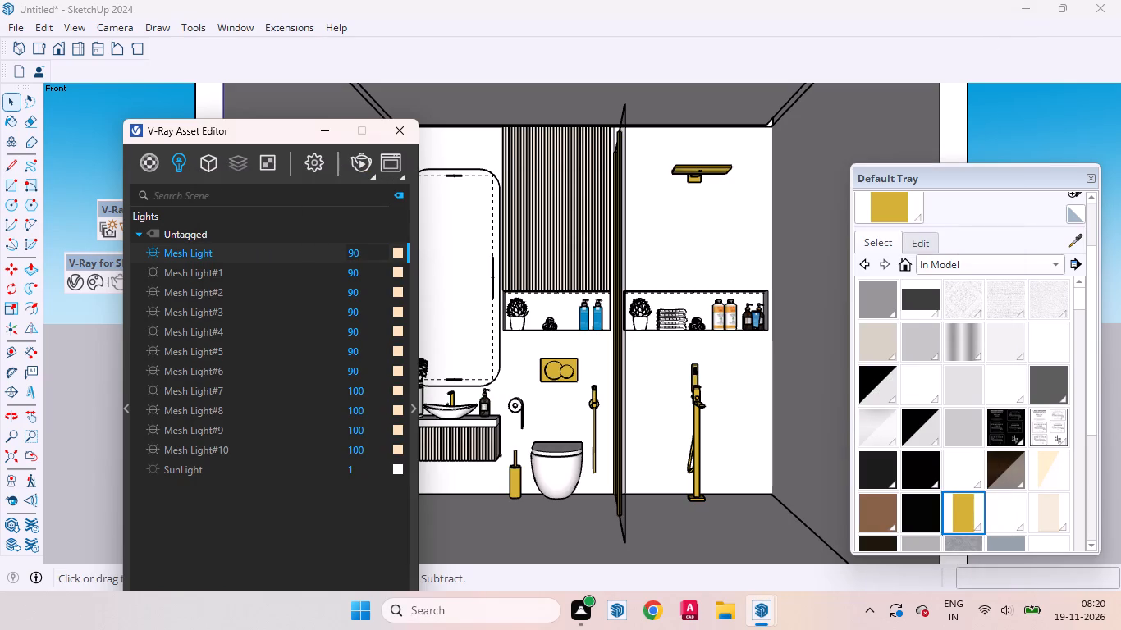
Search the V-Ray materials for "mi" and permanently delete the mirror material.
click(149, 160)
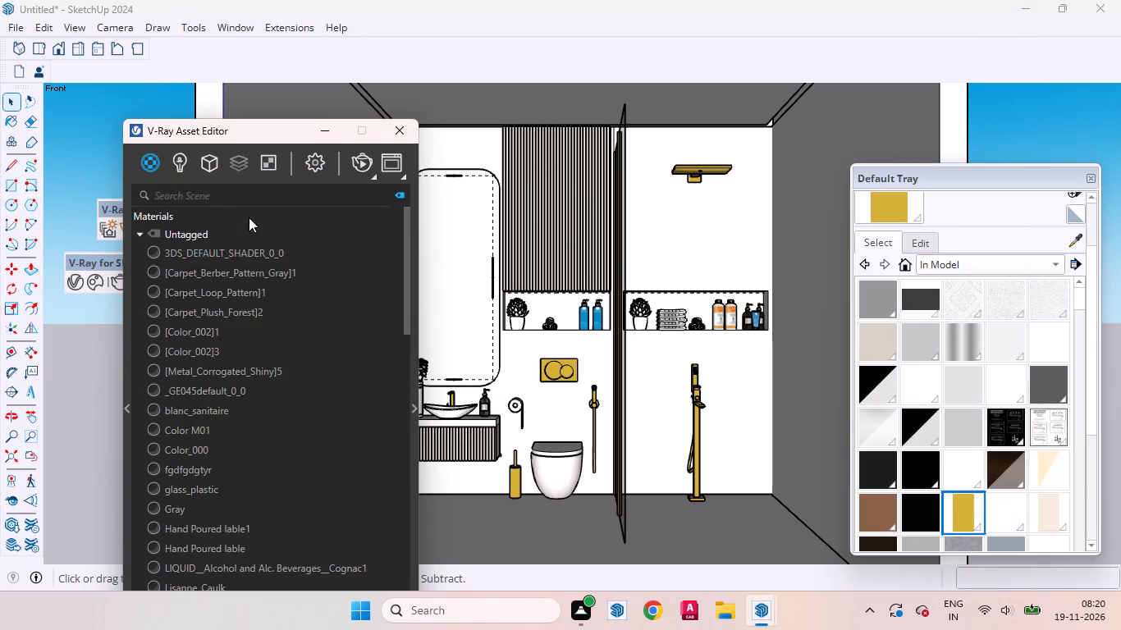
drag(254, 129, 236, 57)
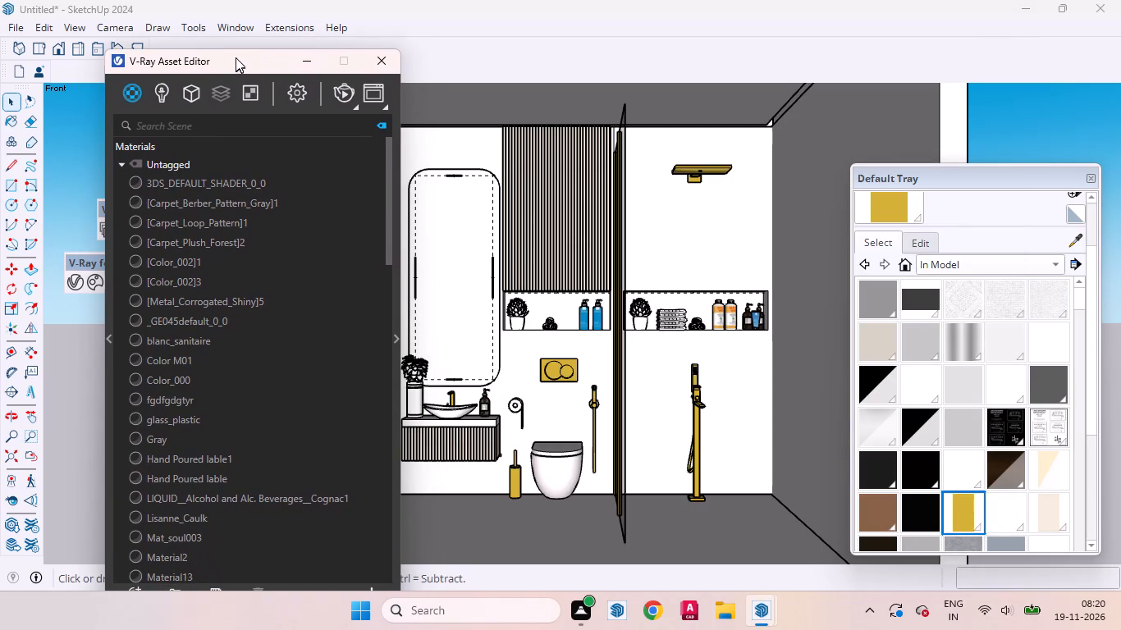
drag(236, 57, 236, 57)
scroll(231, 285, down, 2)
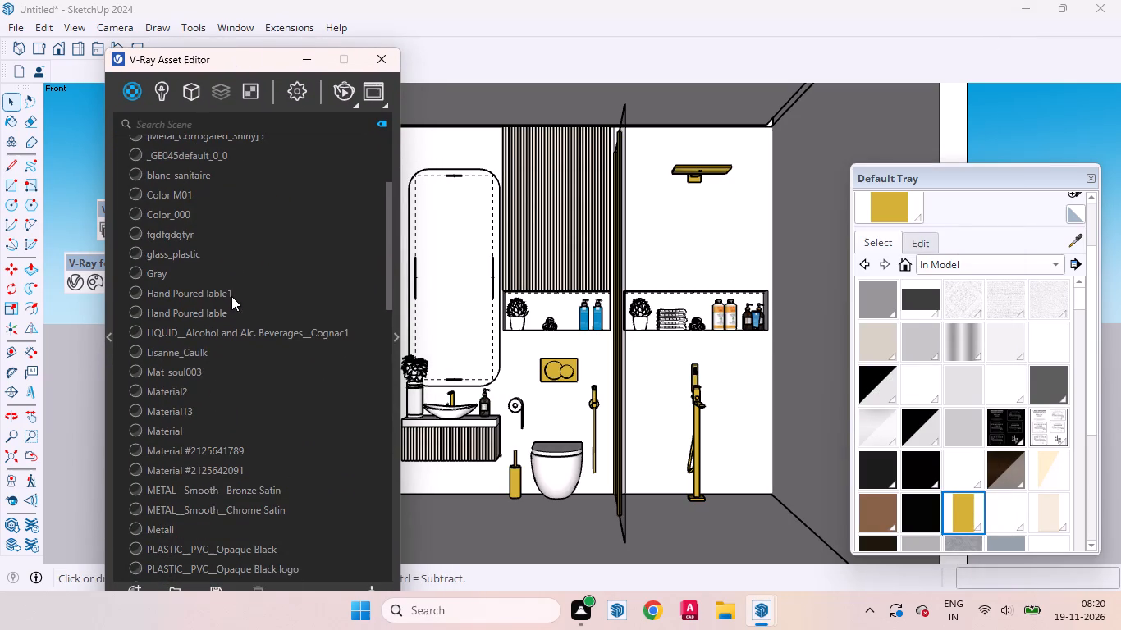
scroll(231, 296, down, 2)
scroll(231, 296, up, 1)
scroll(231, 296, down, 3)
scroll(231, 297, up, 4)
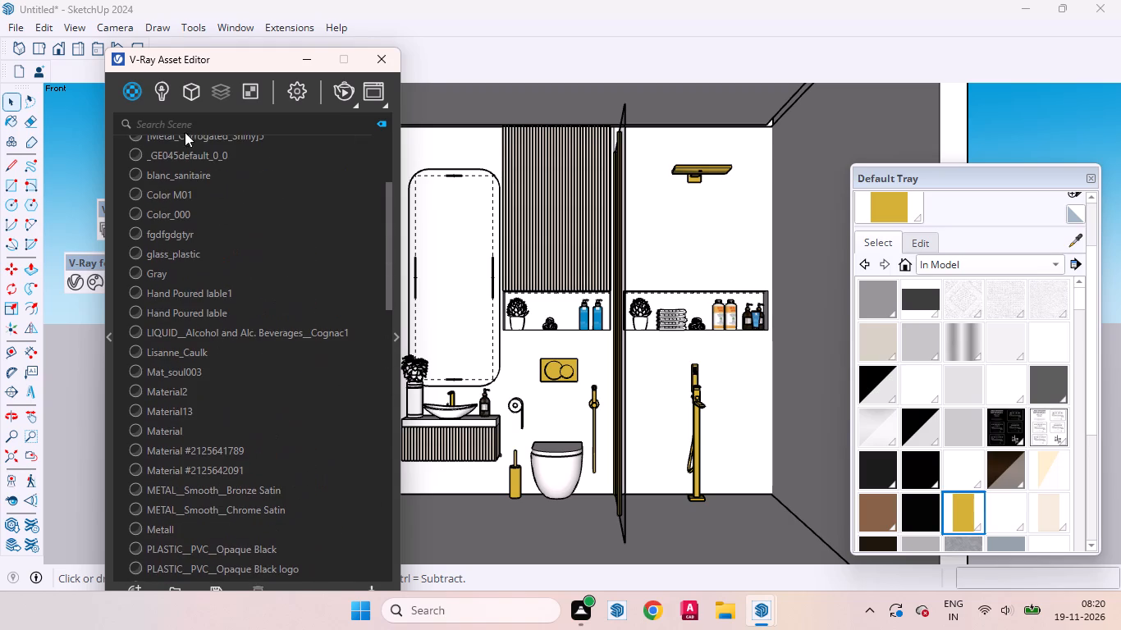
click(178, 123)
text(mi)
key(Return)
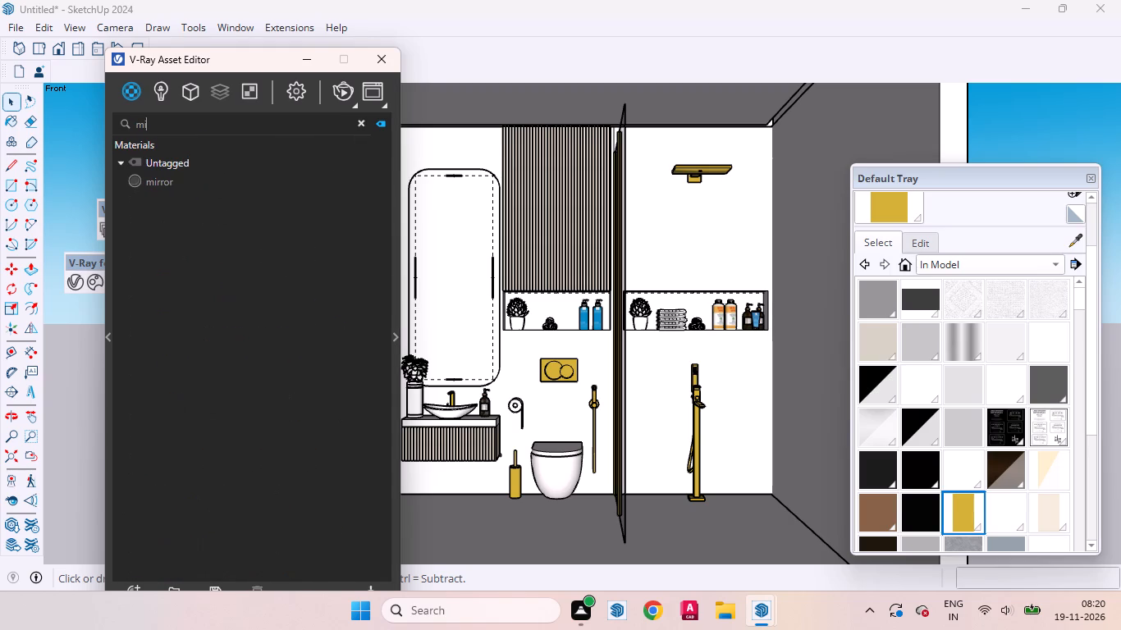
click(177, 180)
right_click(178, 180)
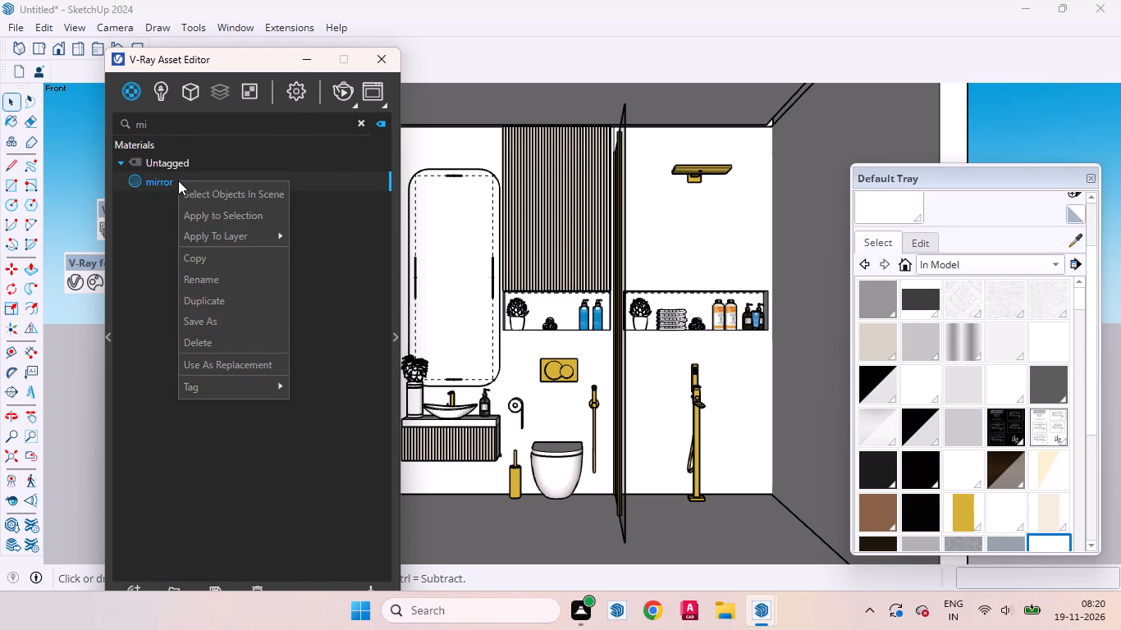
click(189, 345)
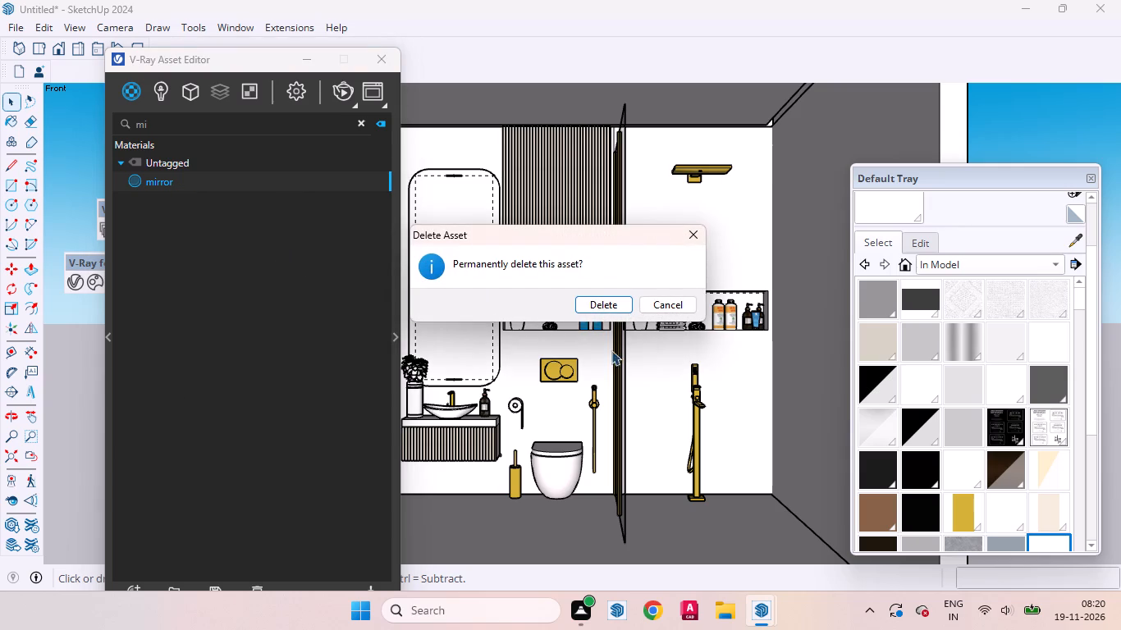
click(597, 300)
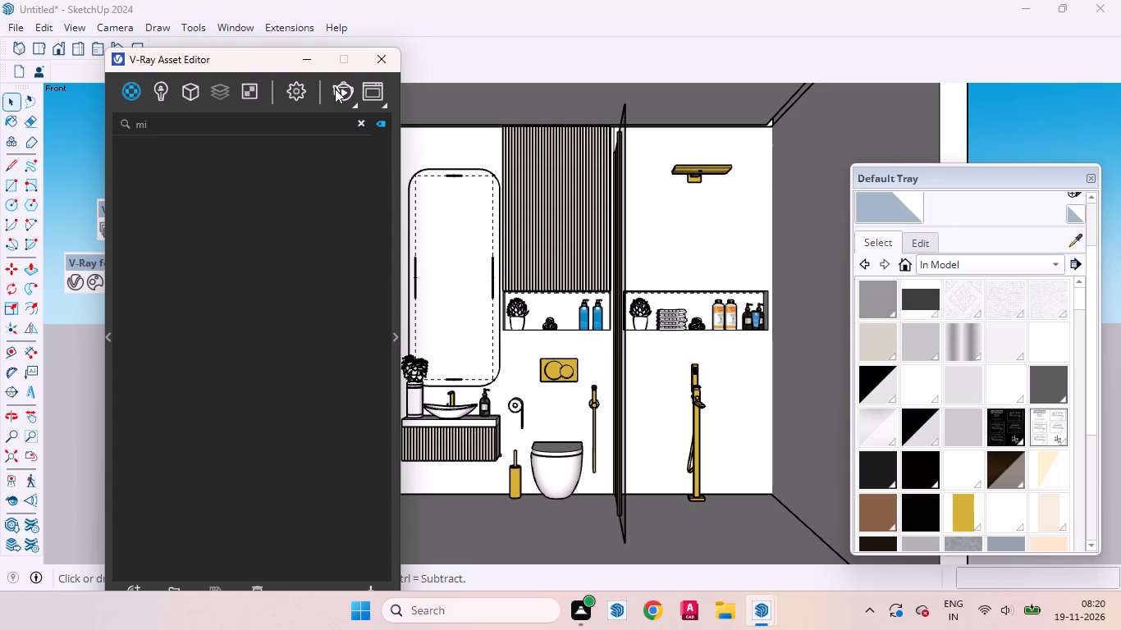
Render the front view again, check the mirror area of the bathroom, and stop the render.
click(340, 85)
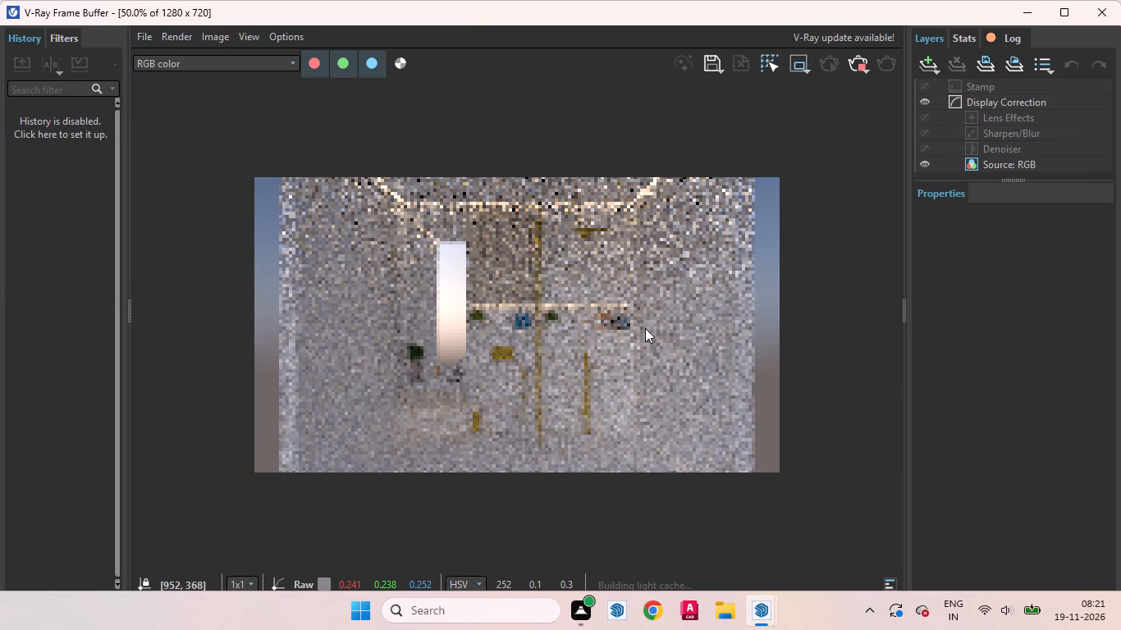
click(645, 328)
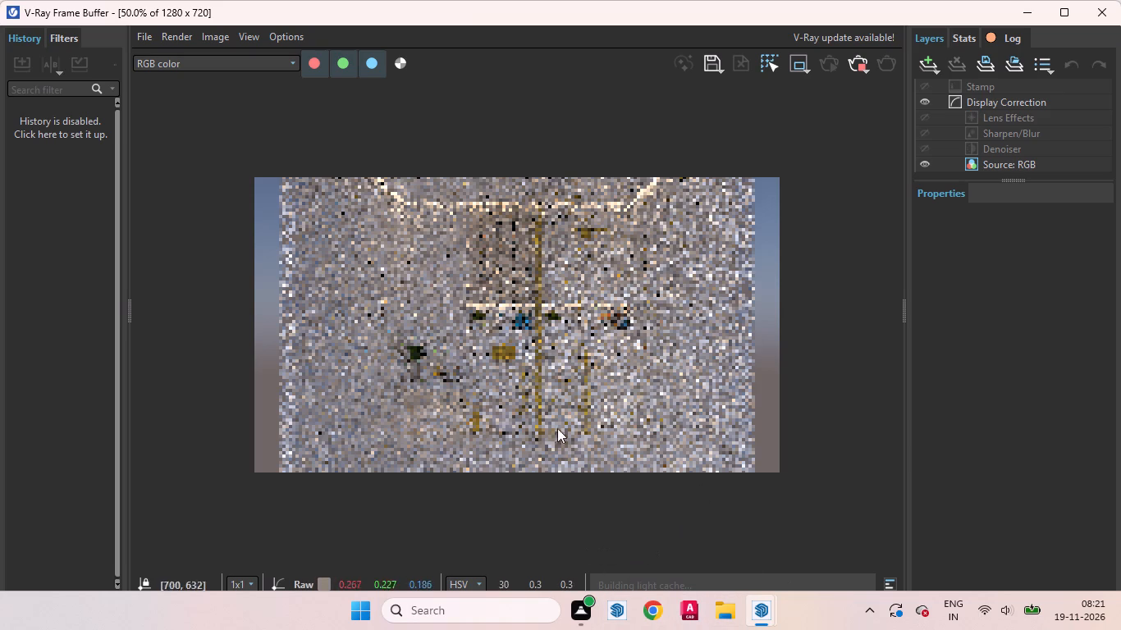
scroll(427, 312, up, 1)
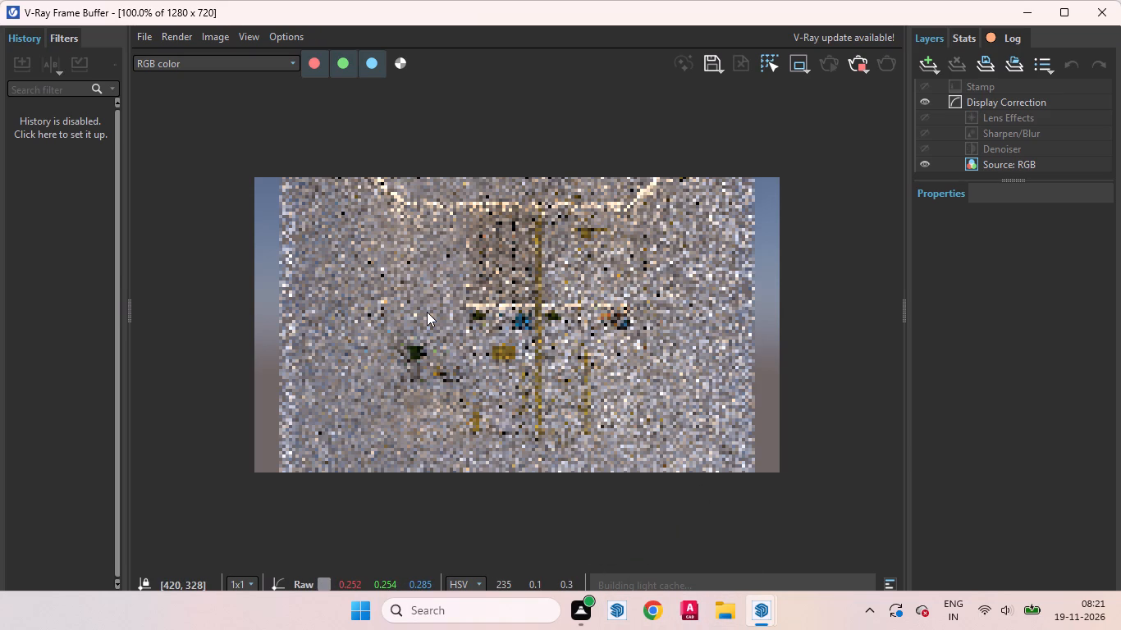
scroll(449, 340, down, 1)
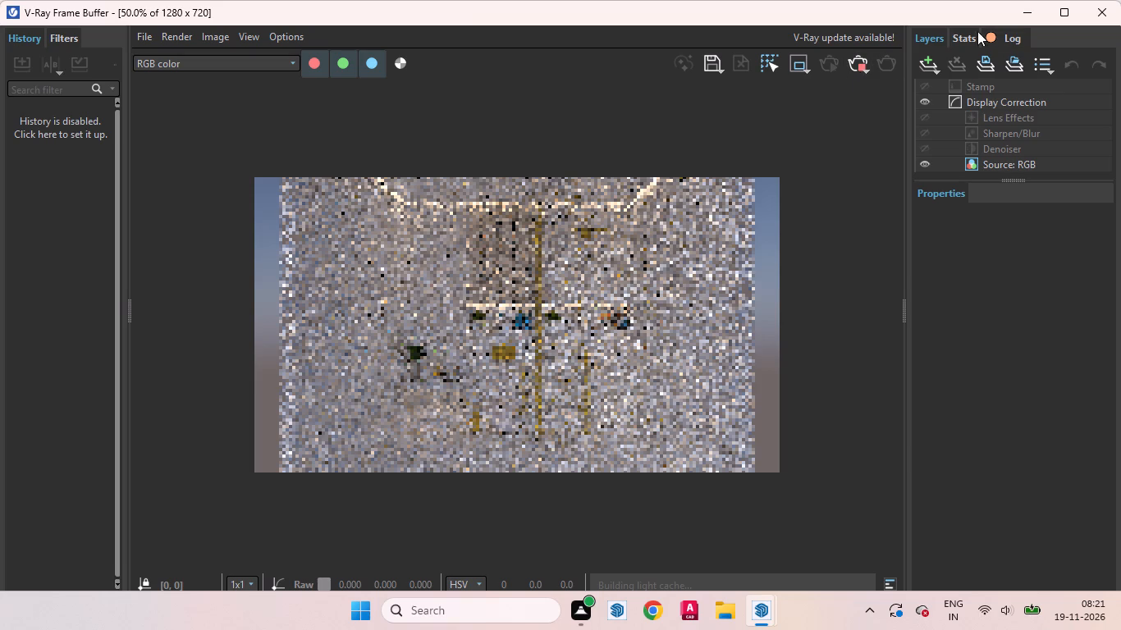
click(856, 67)
click(1018, 16)
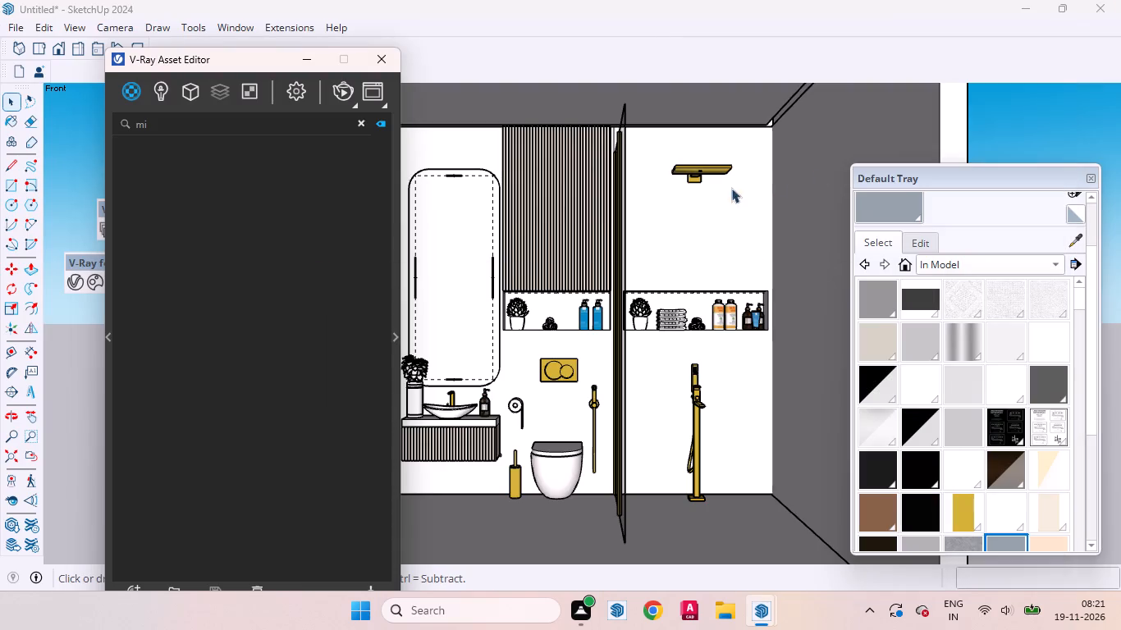
Clear the material search filter and create a new Generic V-Ray material.
right_click(129, 93)
click(262, 162)
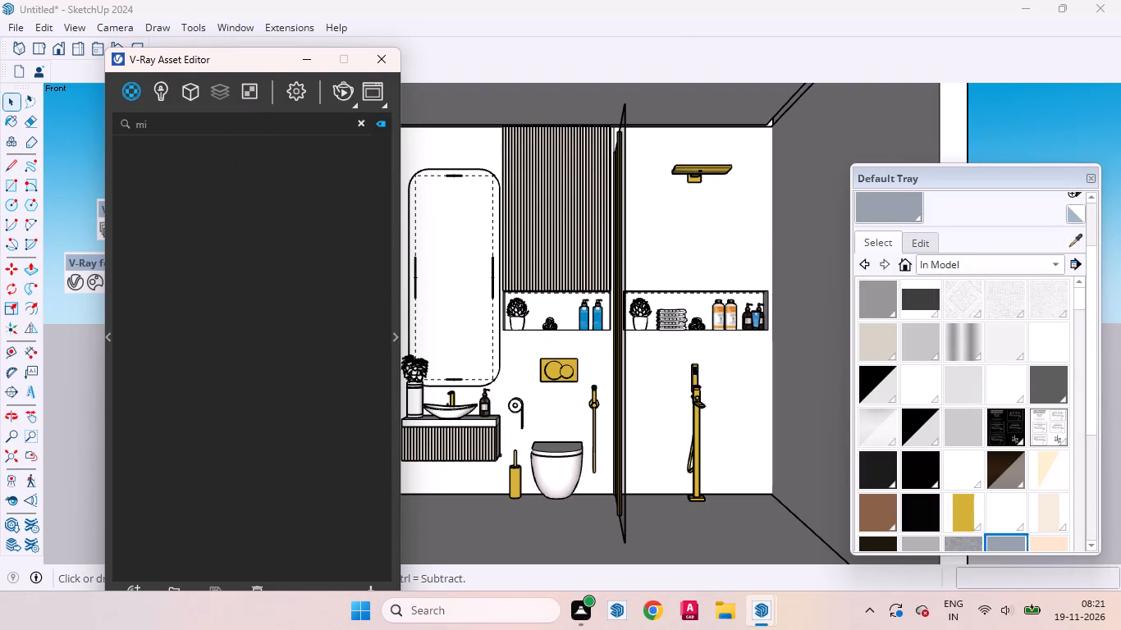
click(185, 125)
key(BackSpace)
key(BackSpace)
key(BackSpace)
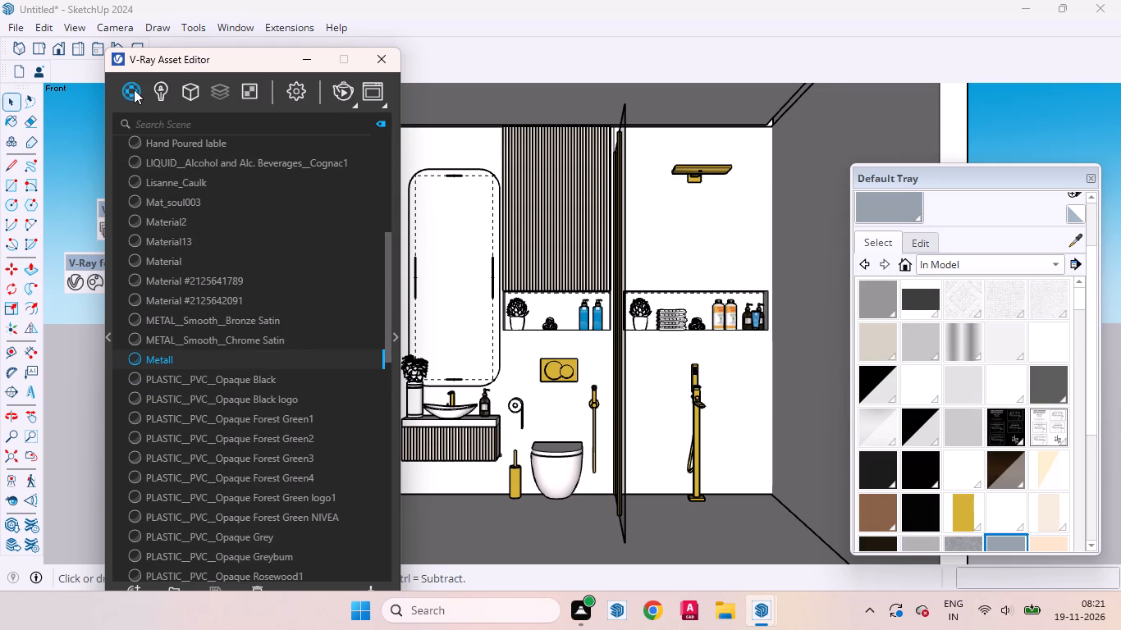
right_click(134, 89)
click(165, 120)
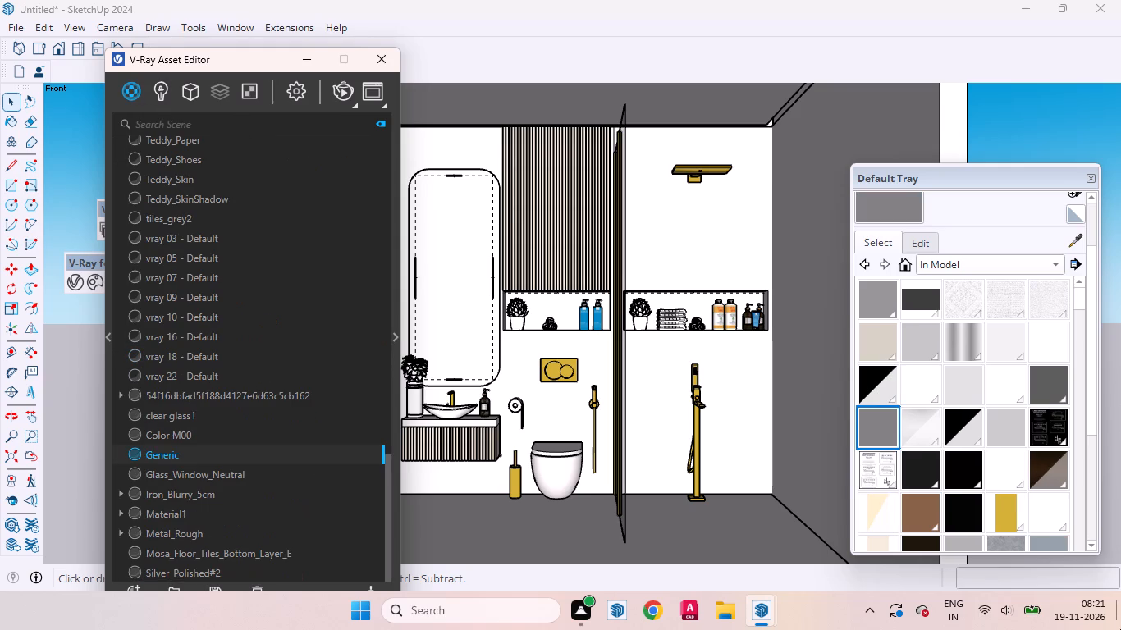
Set the new Generic material's Reflection Color to full white.
right_click(285, 461)
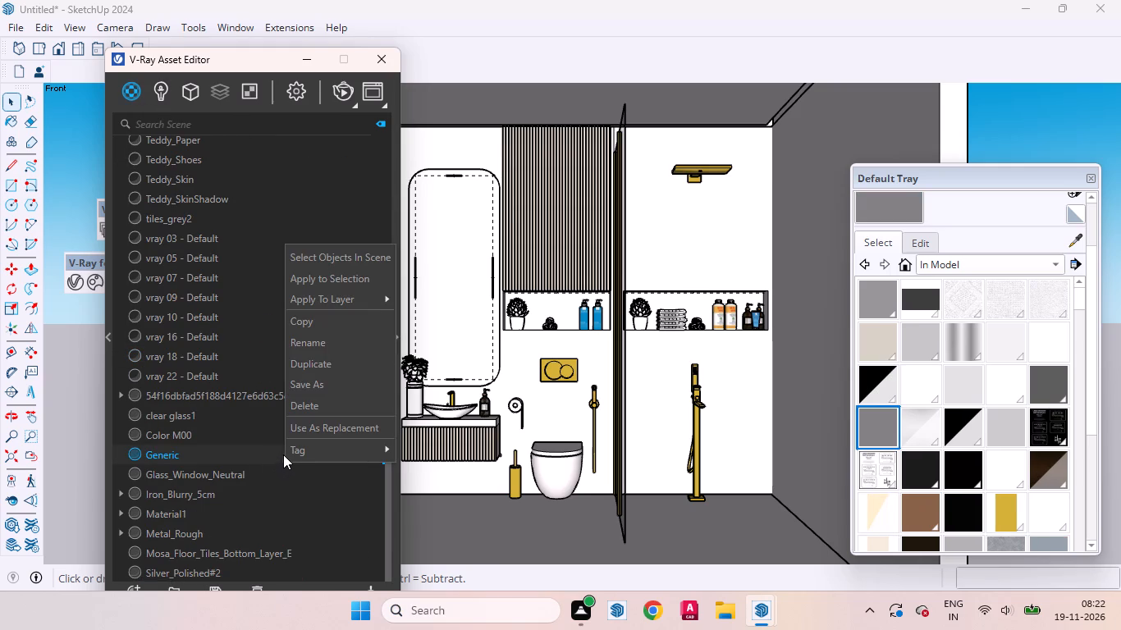
click(395, 477)
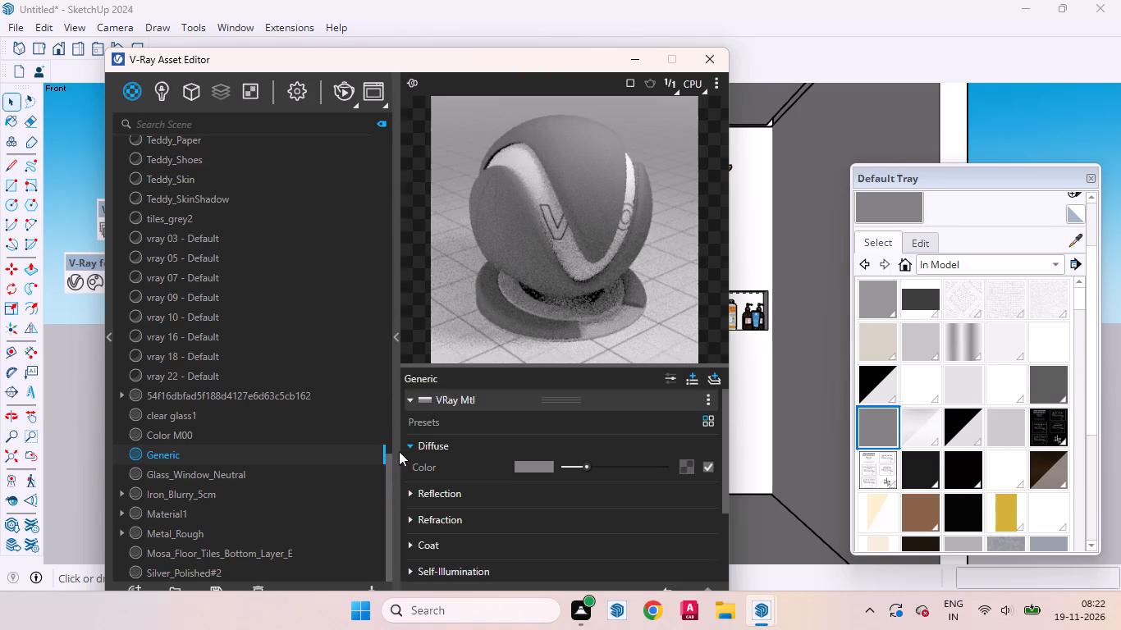
click(469, 492)
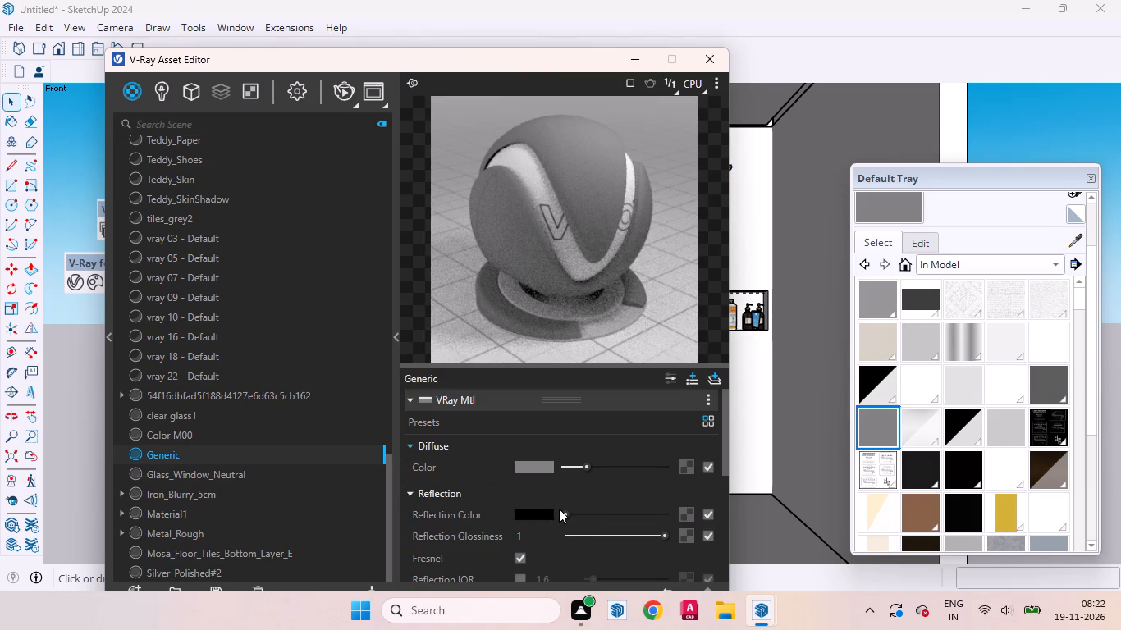
drag(569, 516, 688, 514)
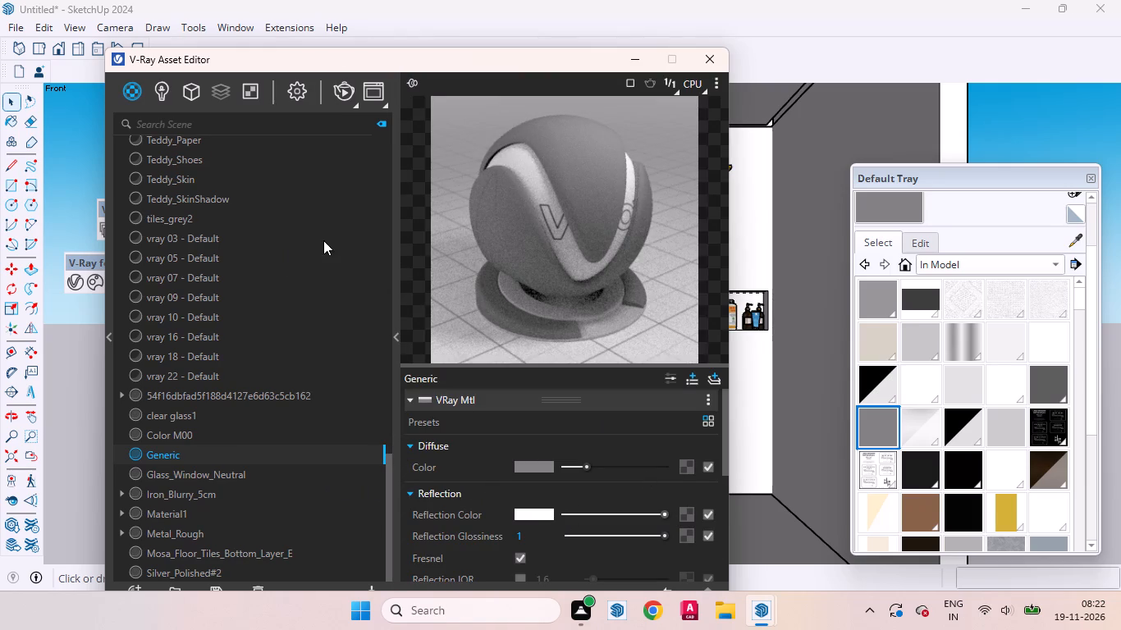
drag(415, 66, 400, 16)
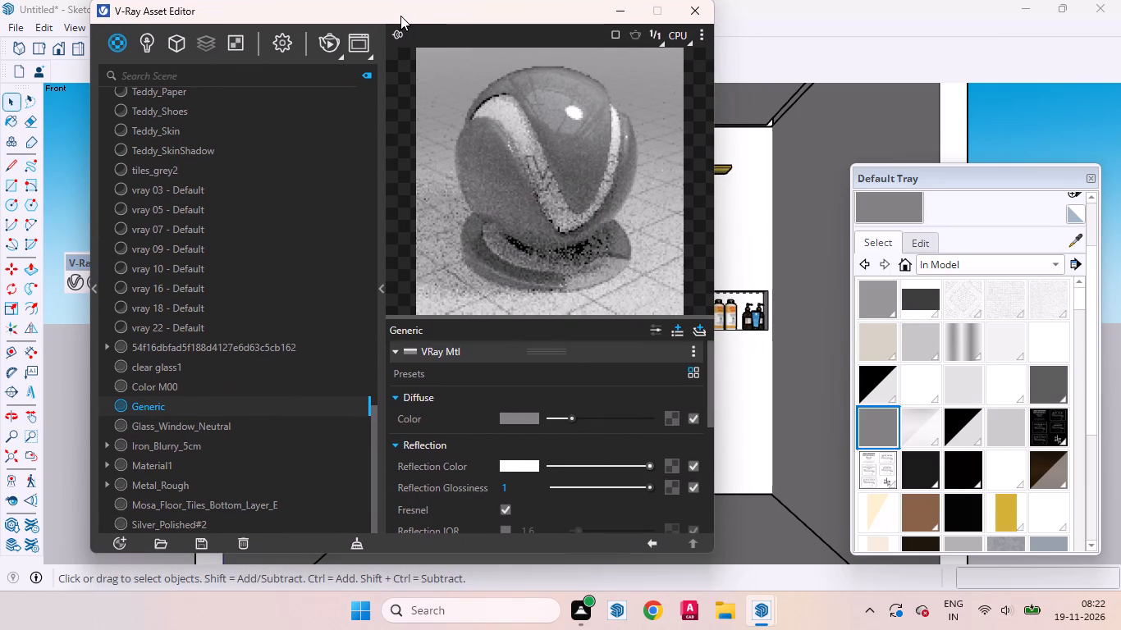
drag(400, 16, 399, 14)
Set the Generic material's Refraction Color to full white.
scroll(467, 434, down, 1)
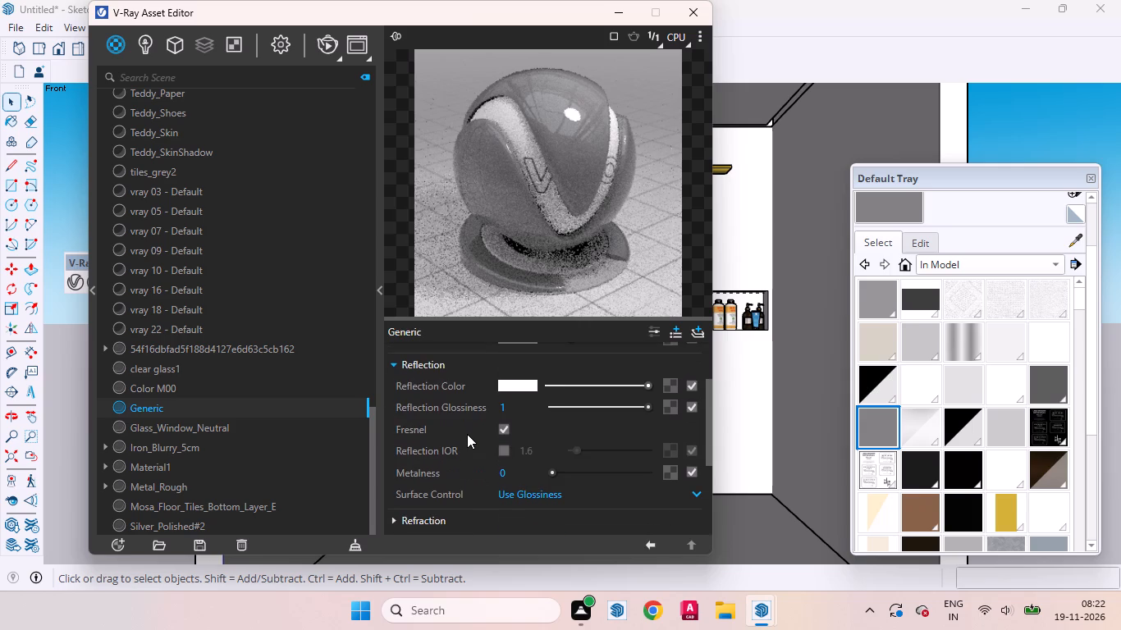
scroll(471, 433, up, 1)
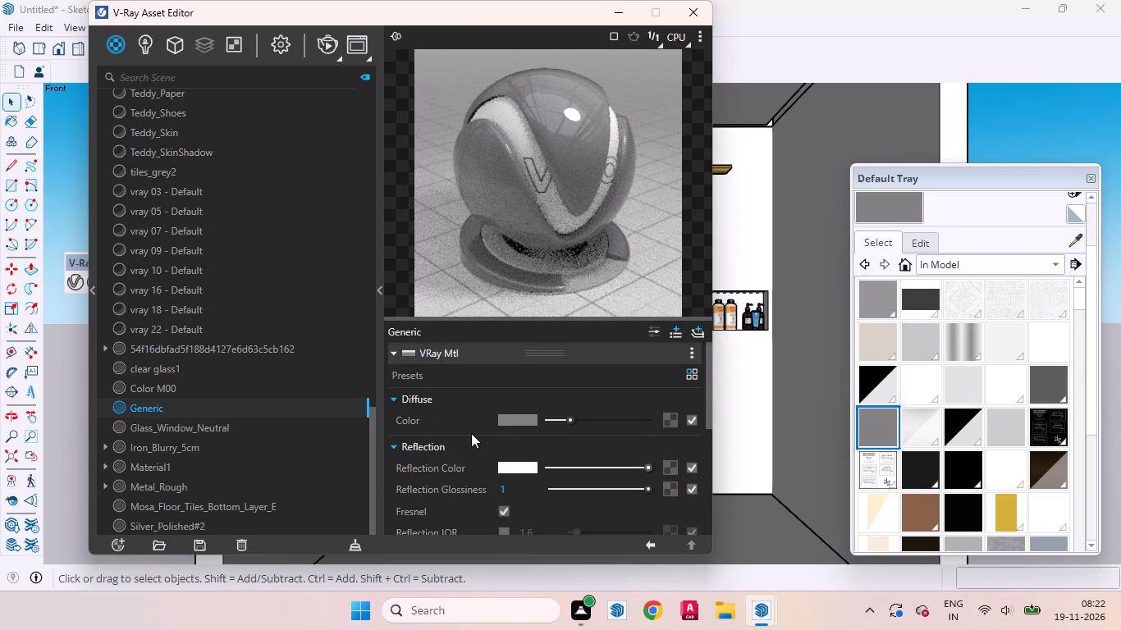
scroll(471, 433, down, 1)
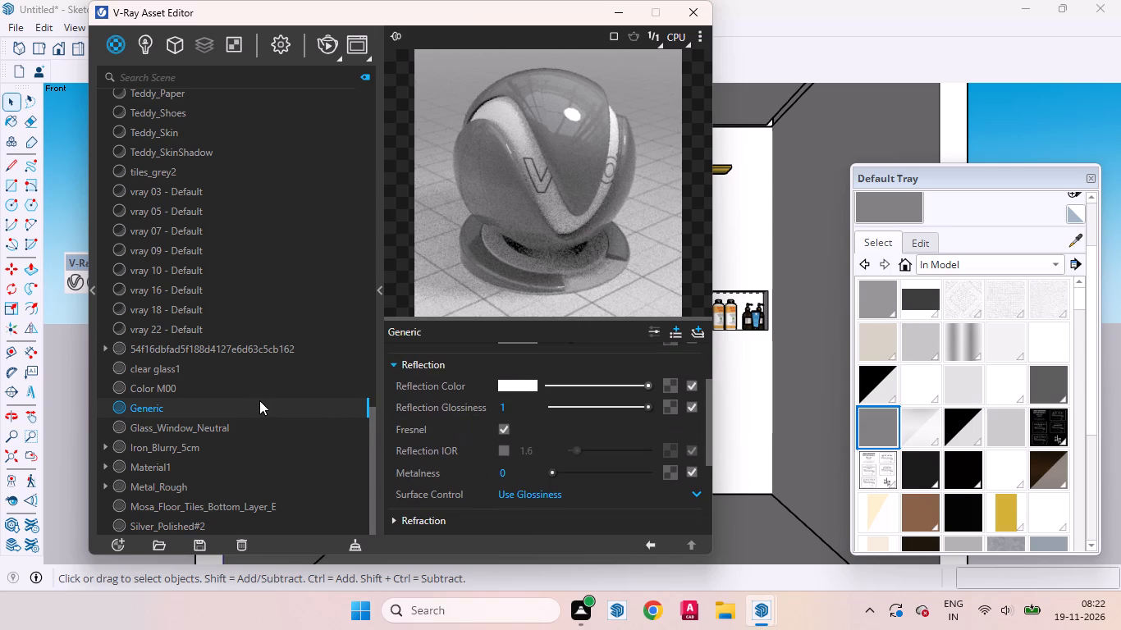
click(256, 399)
scroll(530, 422, down, 1)
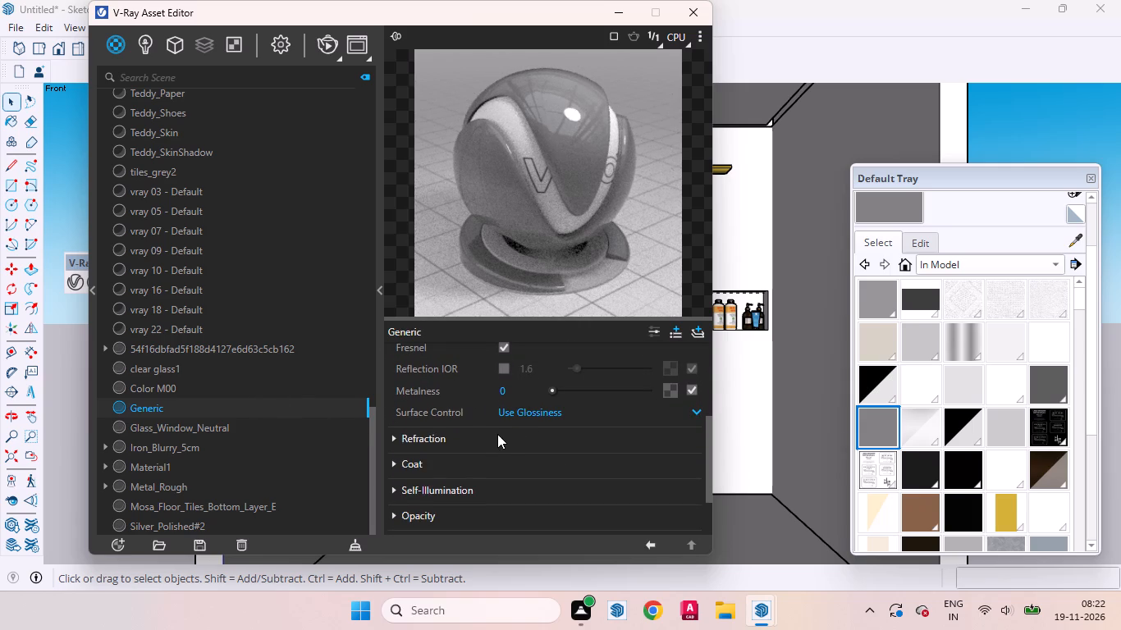
click(497, 434)
drag(547, 457, 703, 459)
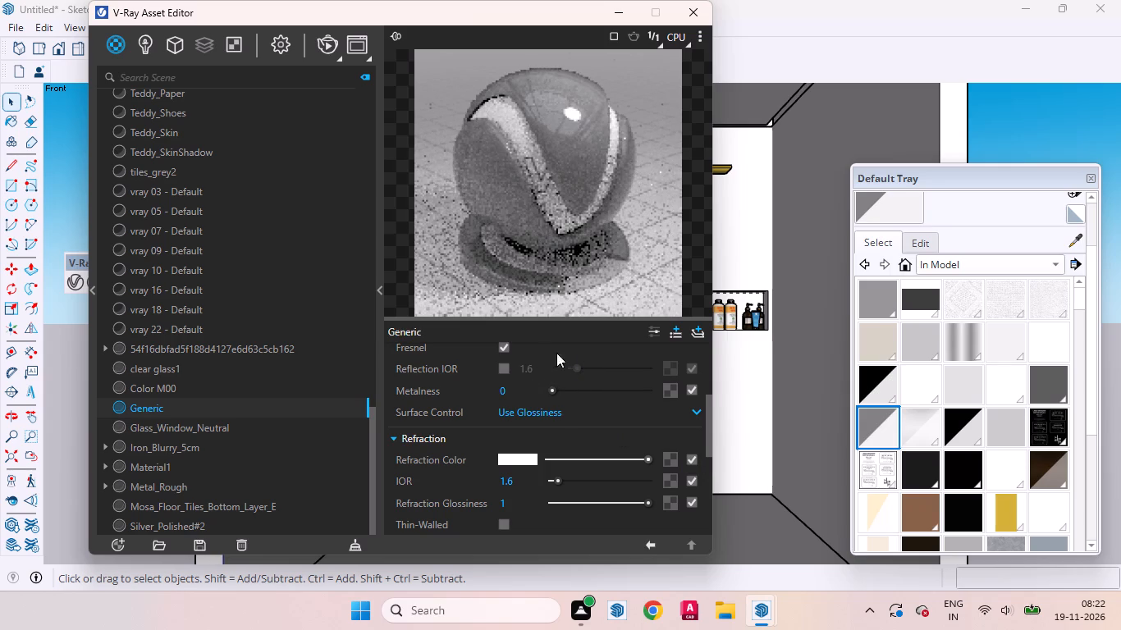
Turn off Fresnel in the Generic material's Reflection settings.
scroll(564, 371, up, 1)
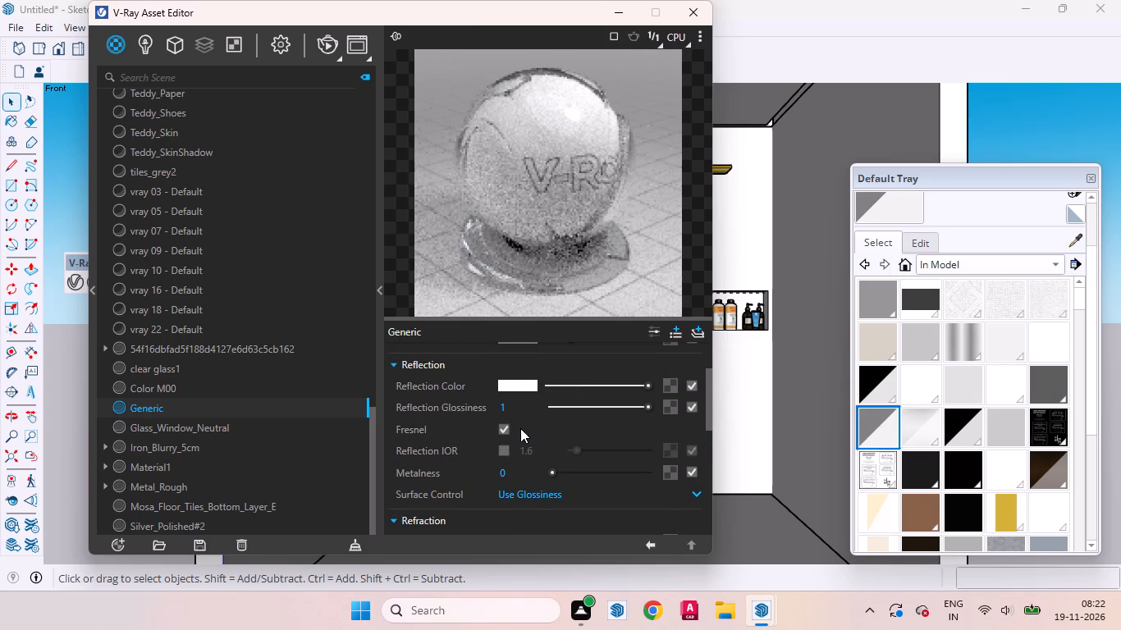
click(502, 429)
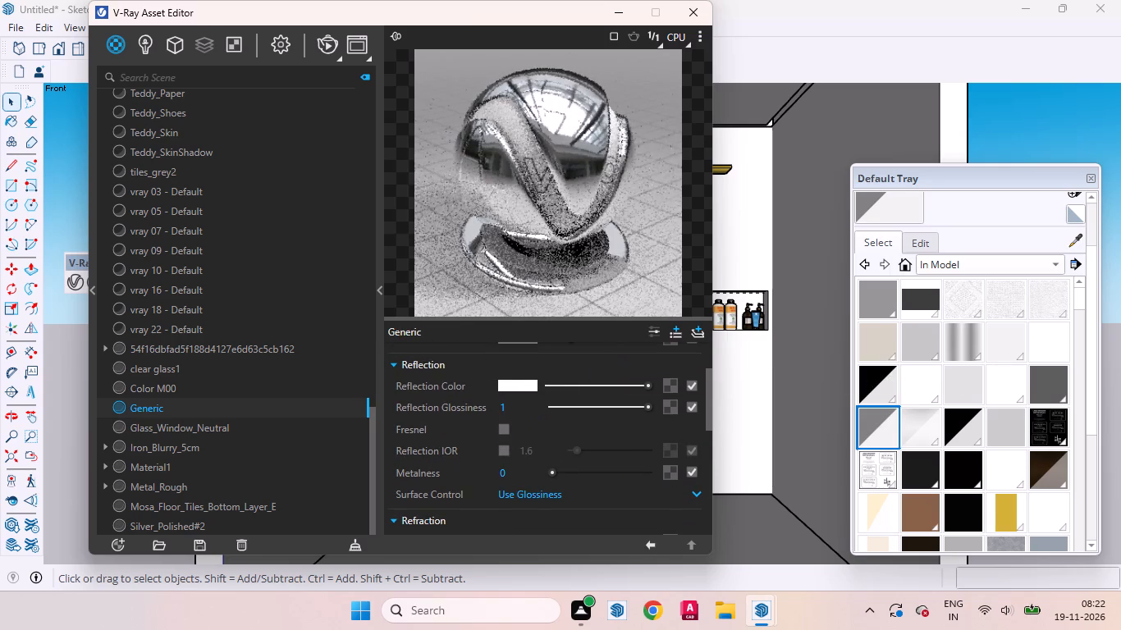
Open the mirror group above the washbasin, select its front face and apply the Generic material to it.
drag(511, 17, 955, 194)
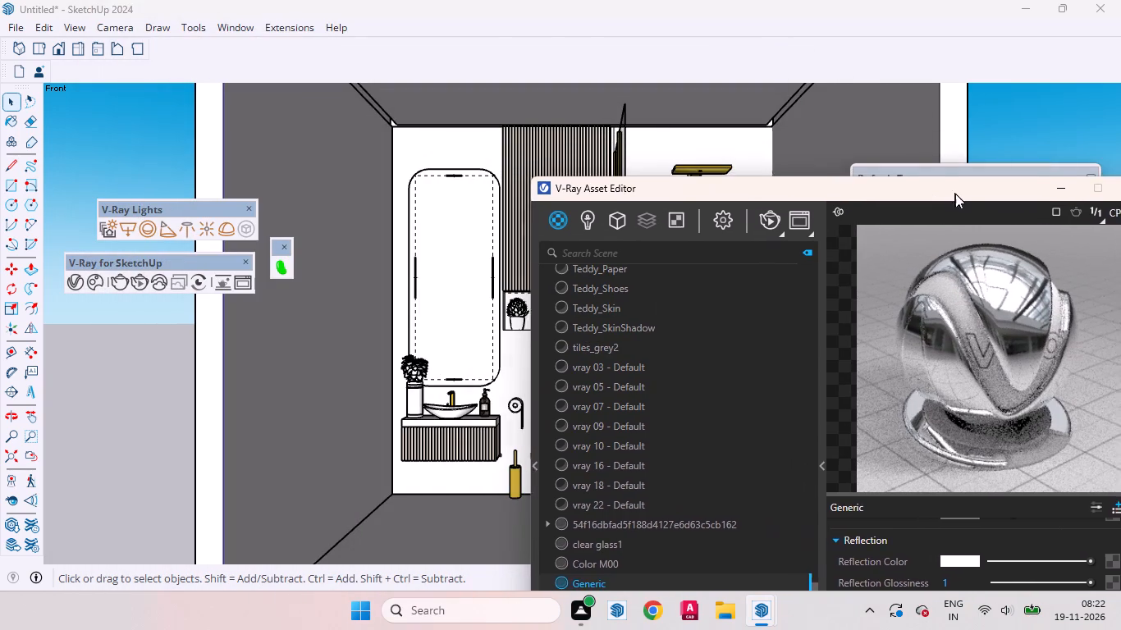
drag(955, 194, 996, 201)
click(438, 279)
double_click(454, 276)
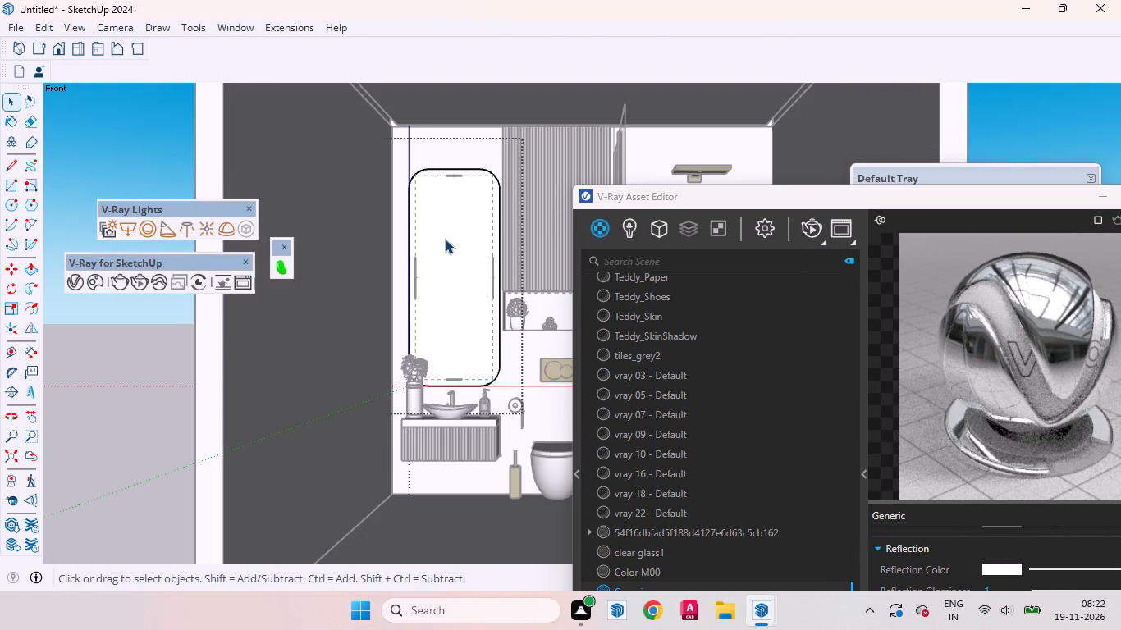
click(445, 239)
scroll(478, 172, up, 15)
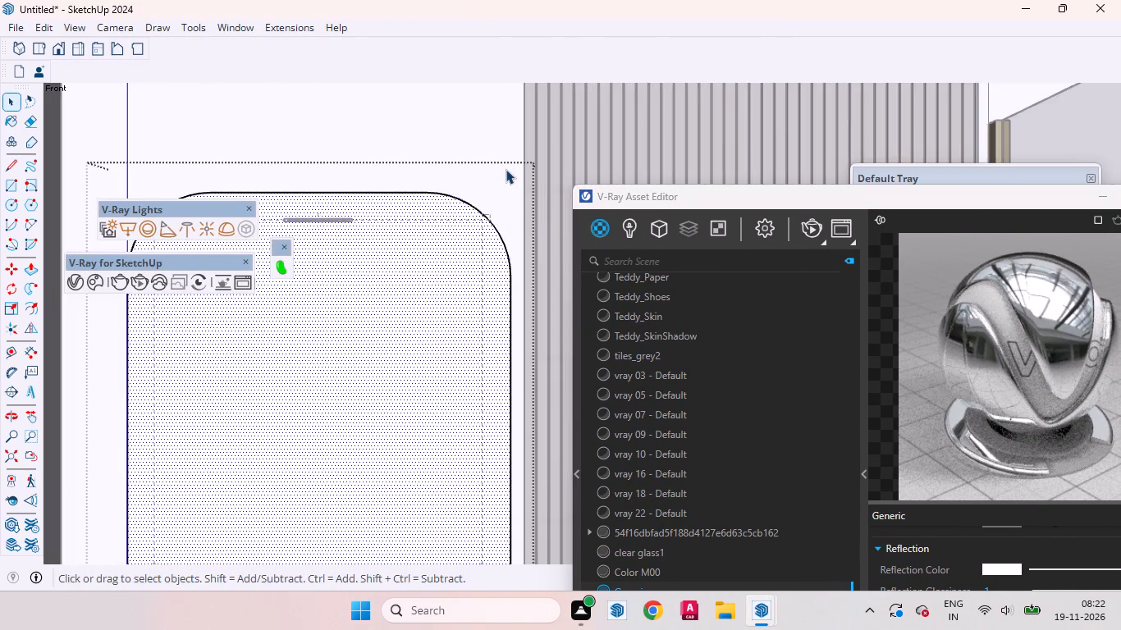
scroll(506, 169, up, 5)
middle_drag(494, 245, 413, 345)
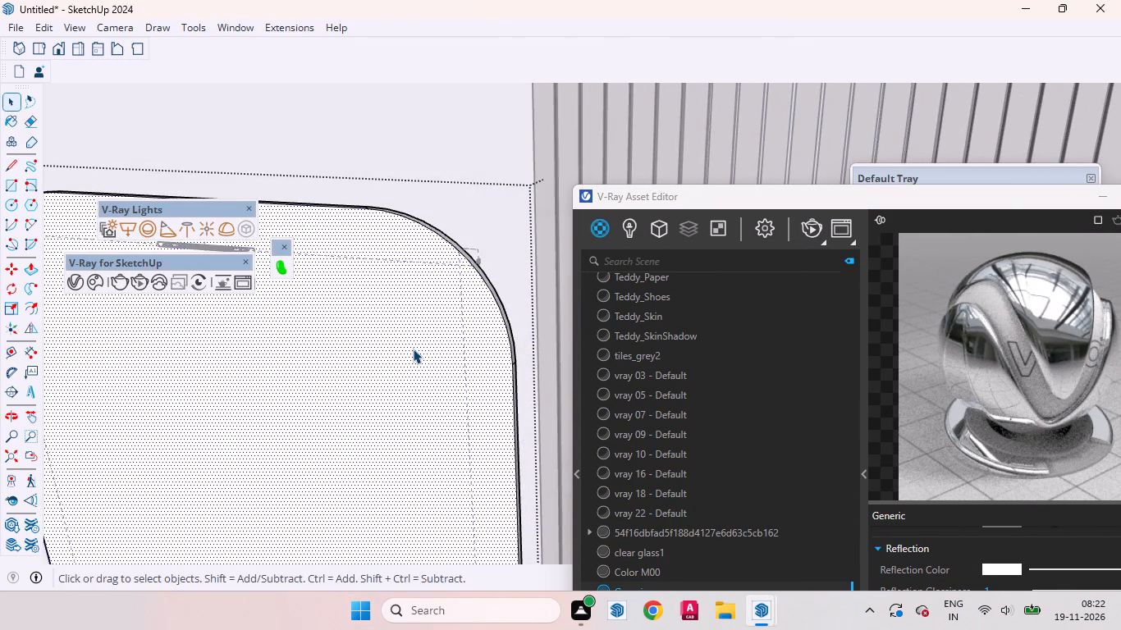
drag(895, 203, 702, 67)
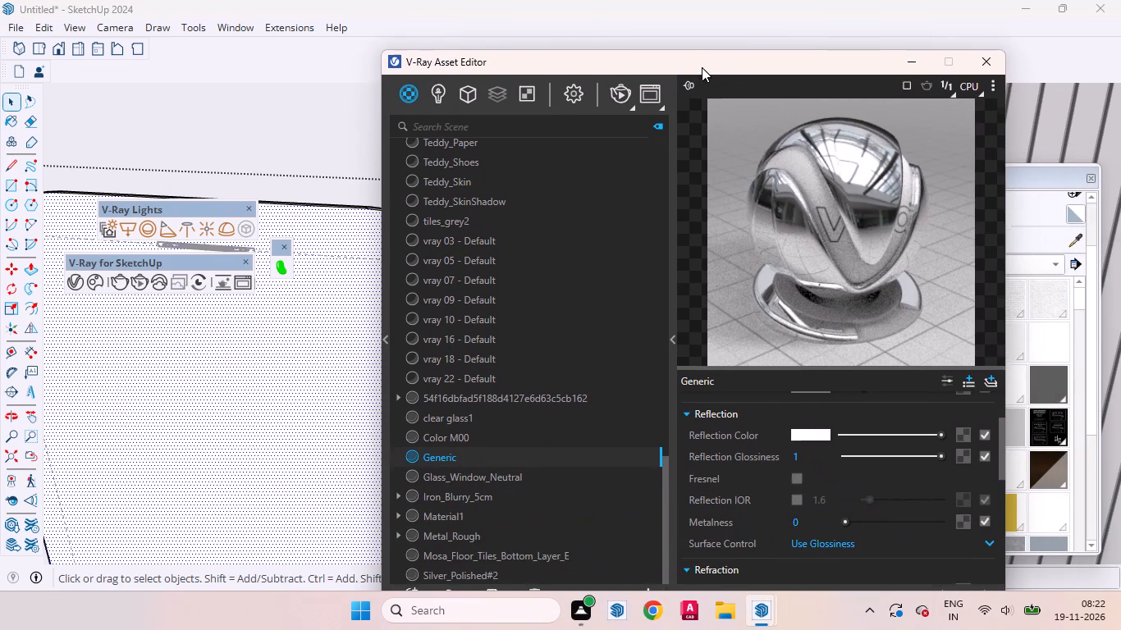
drag(702, 67, 702, 62)
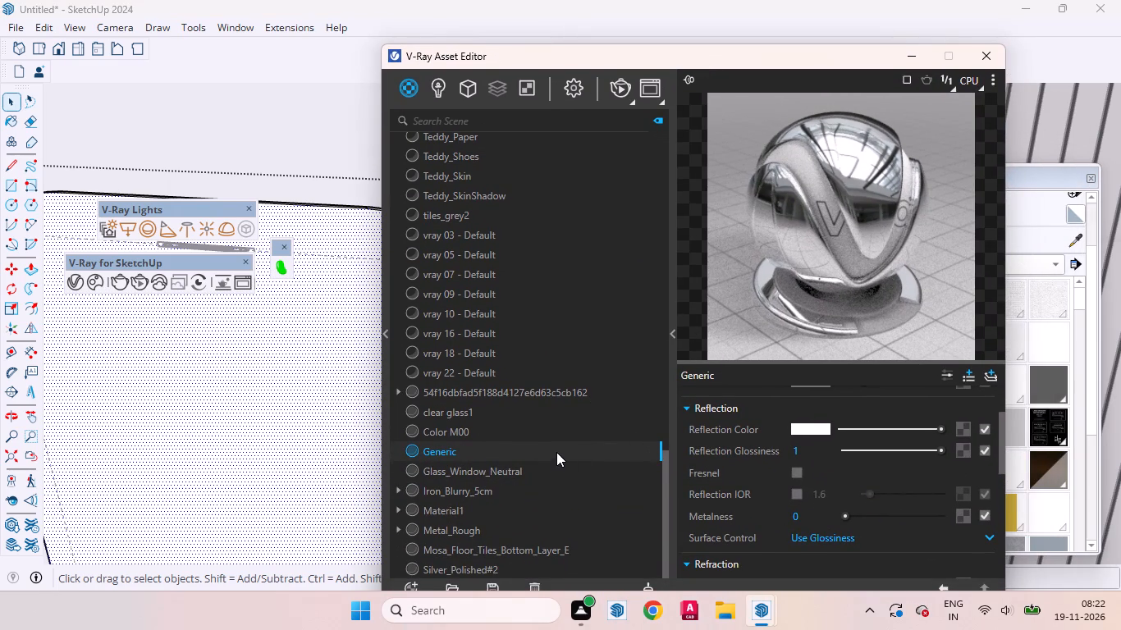
right_click(556, 452)
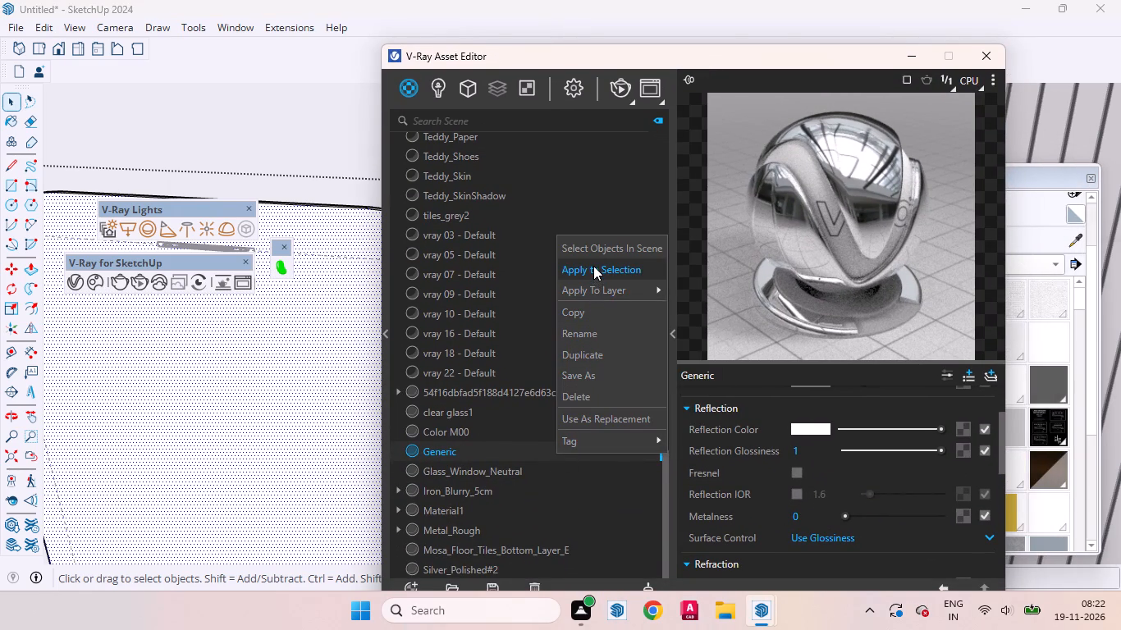
click(593, 266)
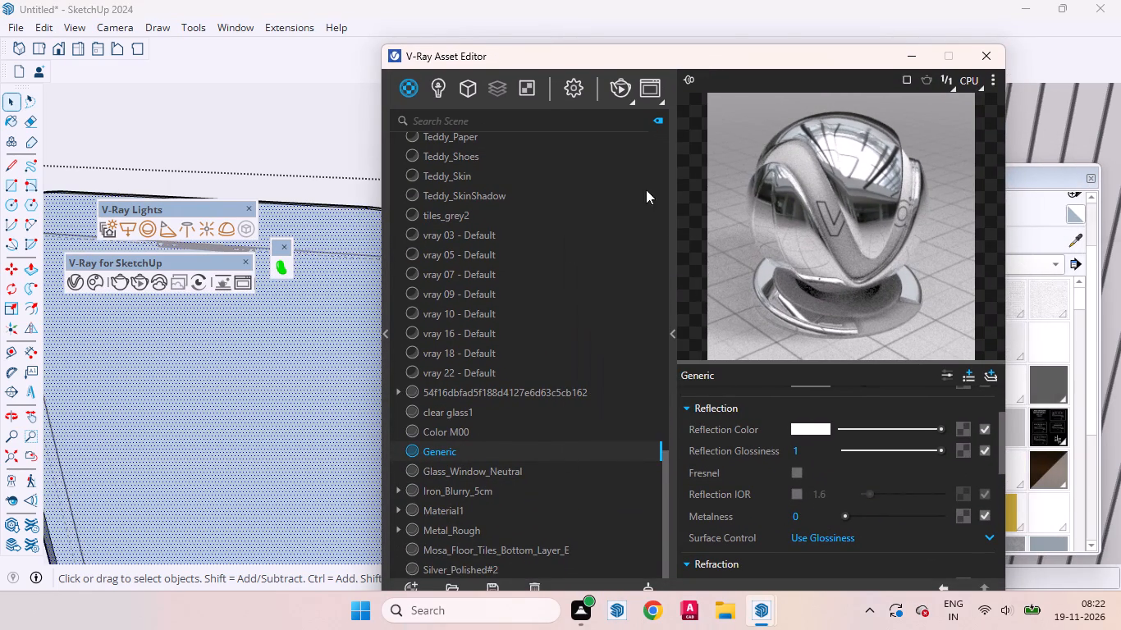
Leave the mirror group and examine the mirror with its new material, up close around its lower edge.
drag(698, 60, 911, 104)
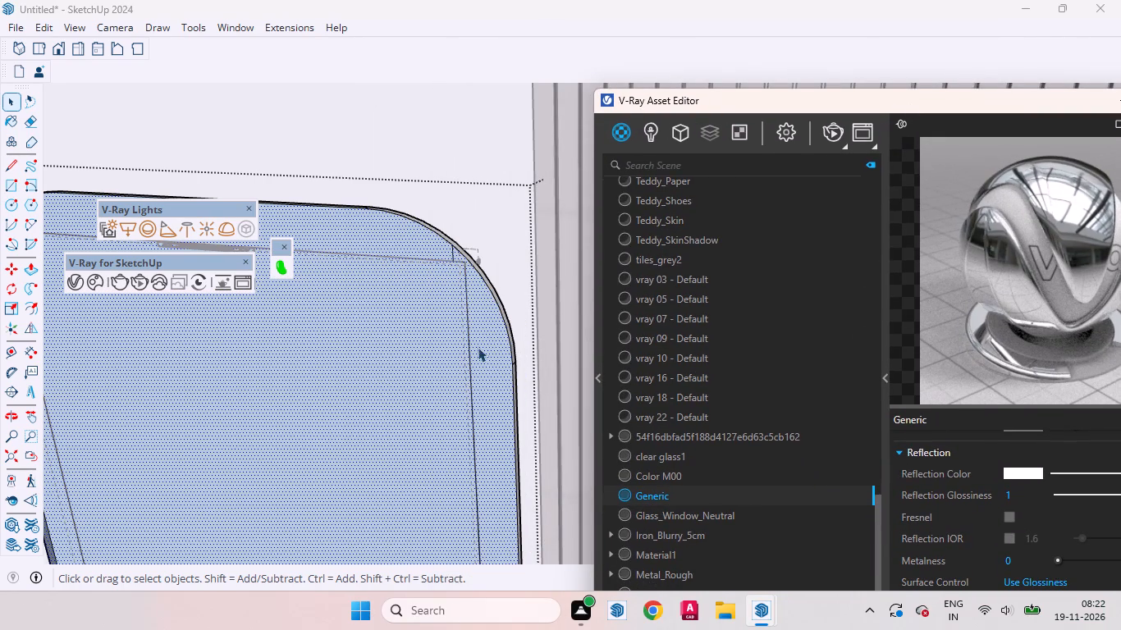
scroll(433, 368, down, 10)
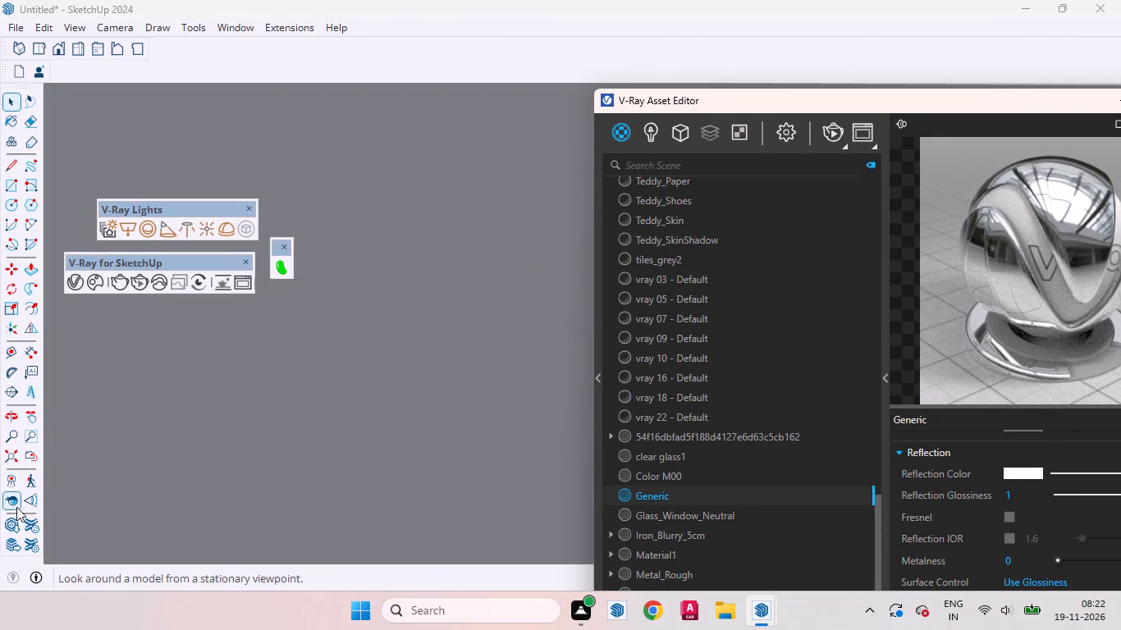
click(28, 453)
scroll(428, 316, down, 9)
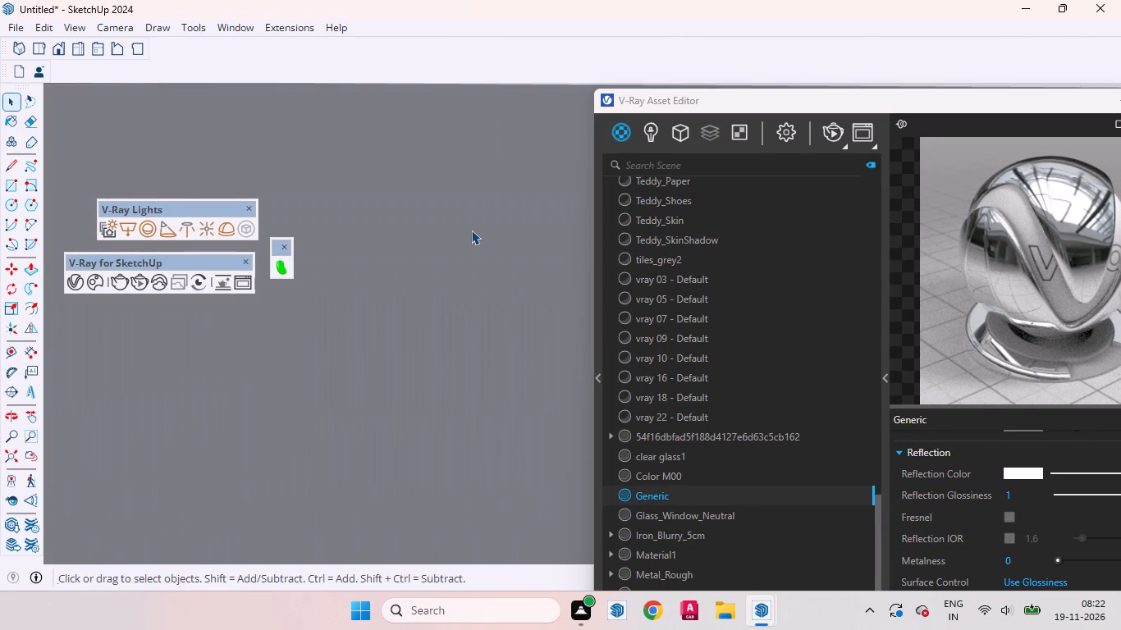
scroll(471, 230, down, 2)
click(32, 456)
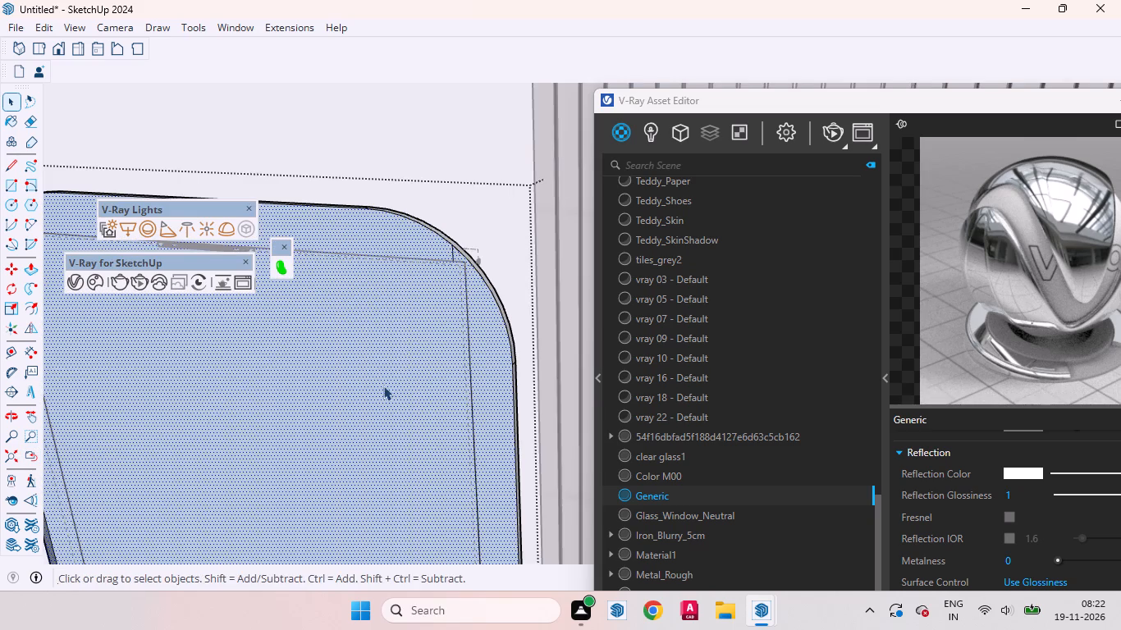
middle_drag(400, 359, 417, 308)
scroll(427, 304, down, 13)
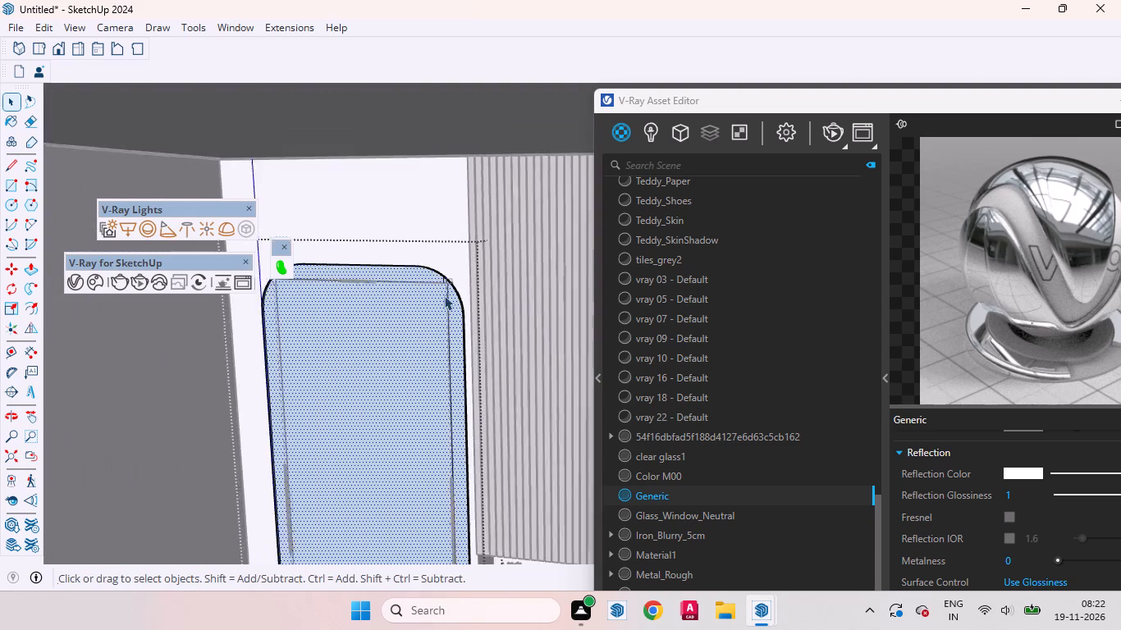
scroll(444, 295, down, 13)
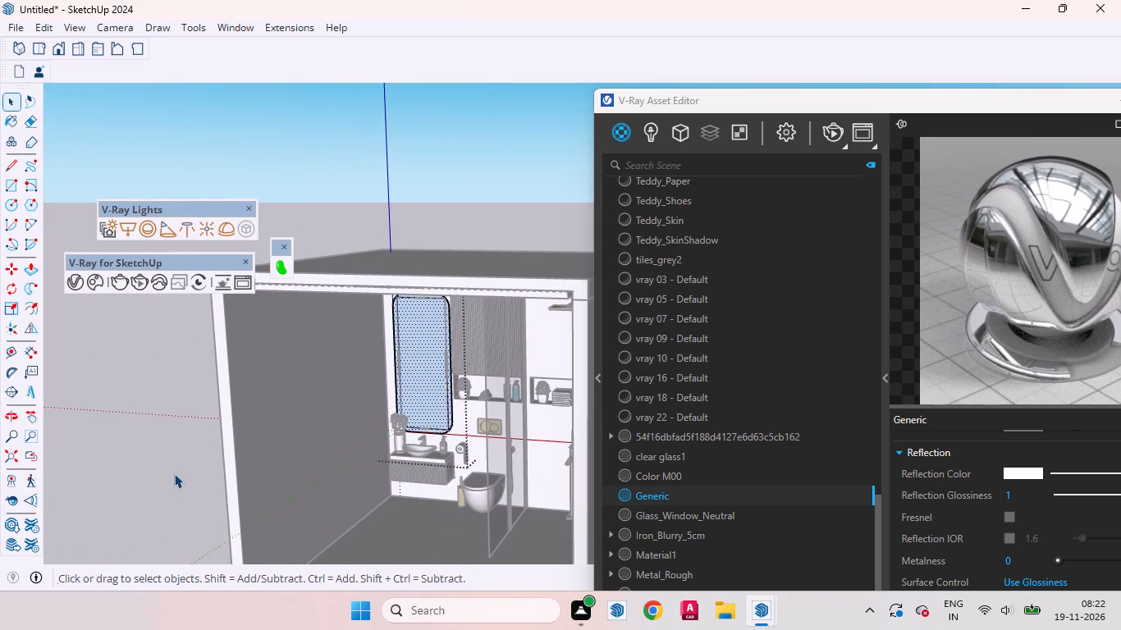
click(167, 465)
scroll(396, 346, up, 11)
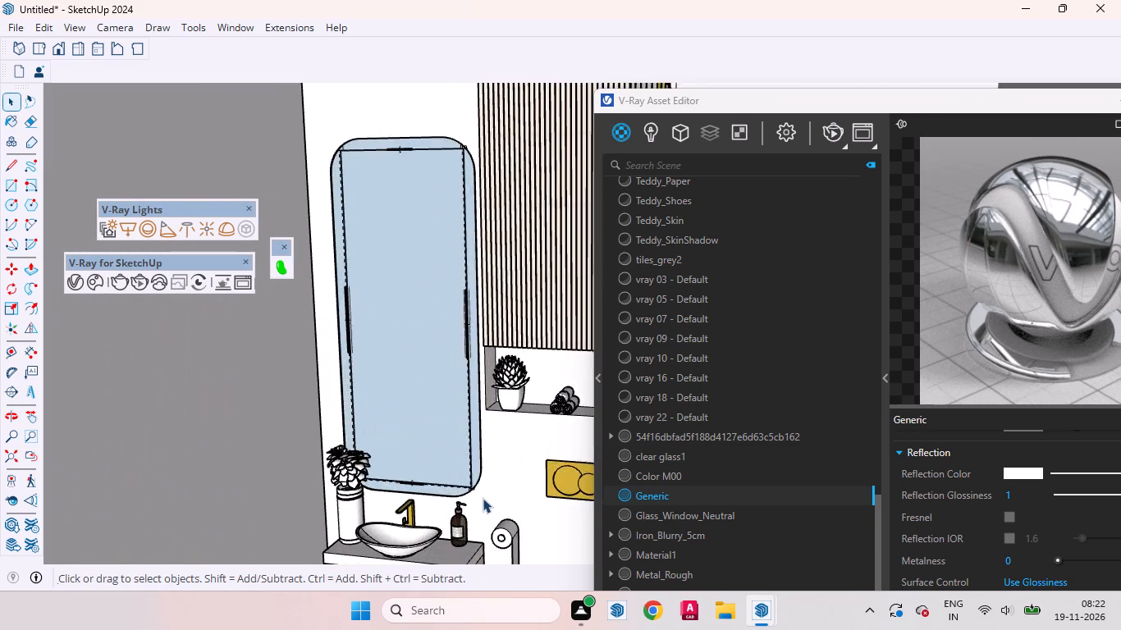
scroll(483, 498, up, 12)
middle_drag(488, 431, 252, 476)
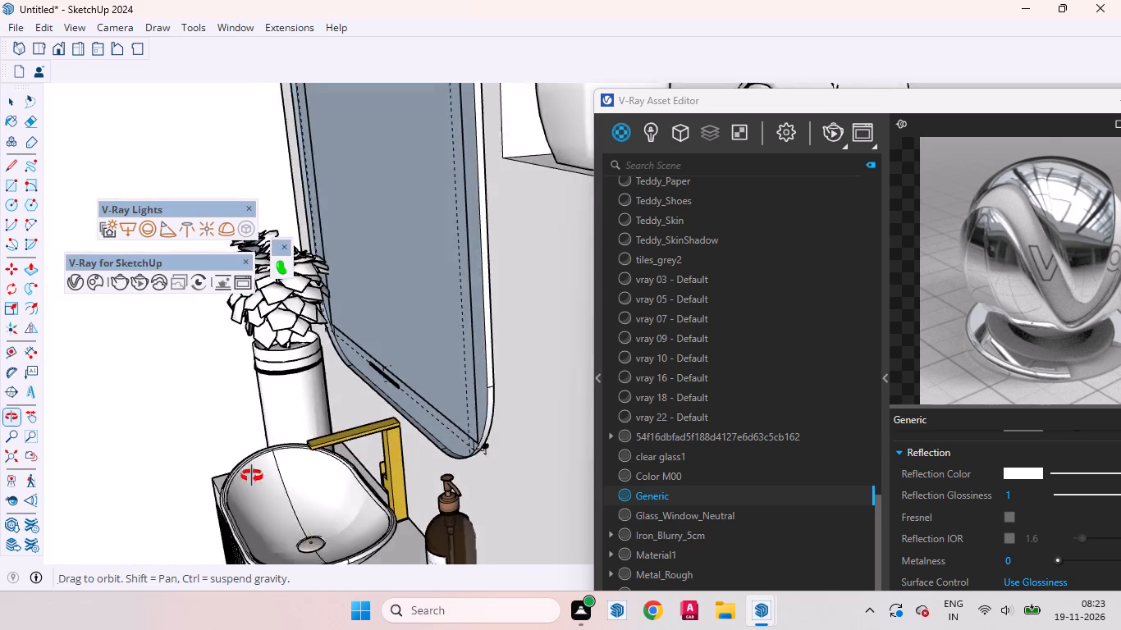
middle_drag(252, 476, 355, 518)
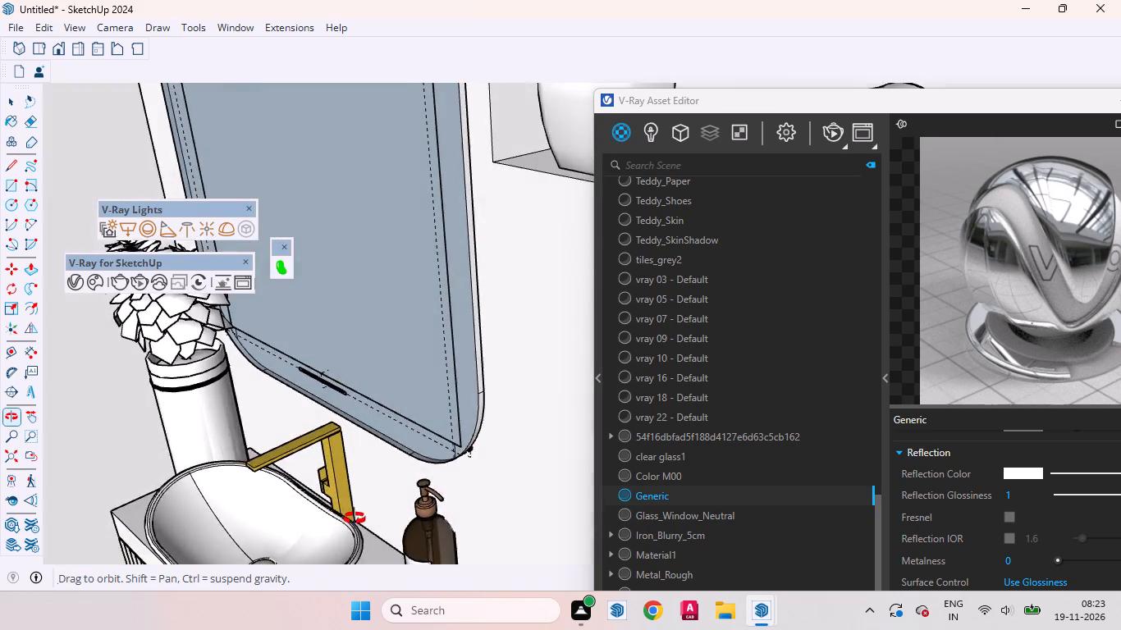
middle_drag(355, 518, 408, 509)
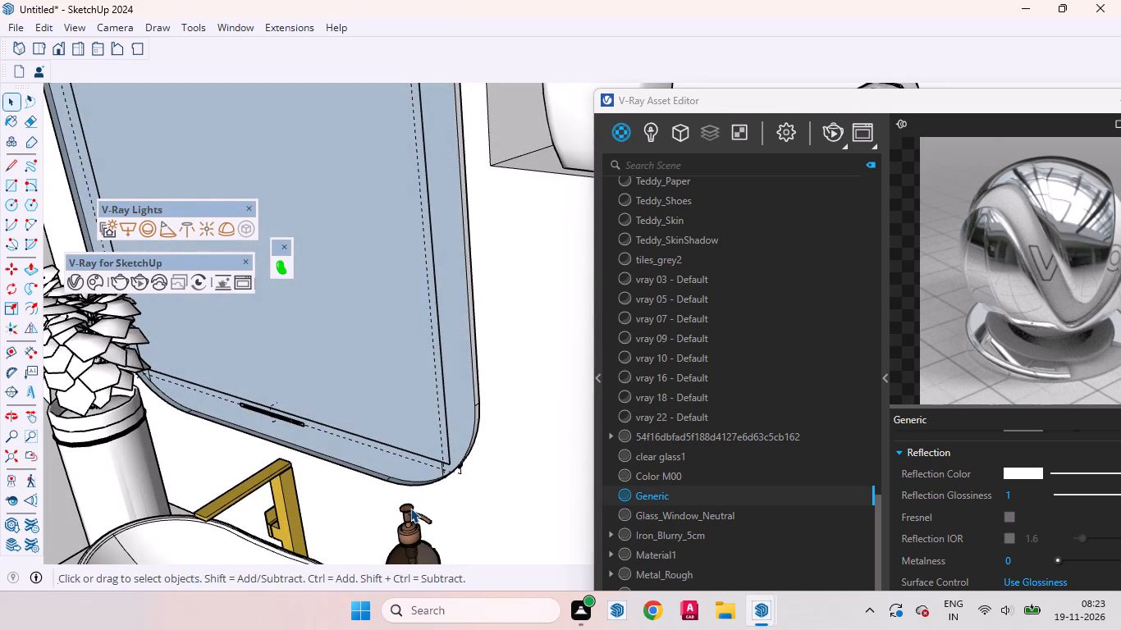
Review the Generic material's diffuse, reflection and refraction settings.
drag(980, 106, 657, 144)
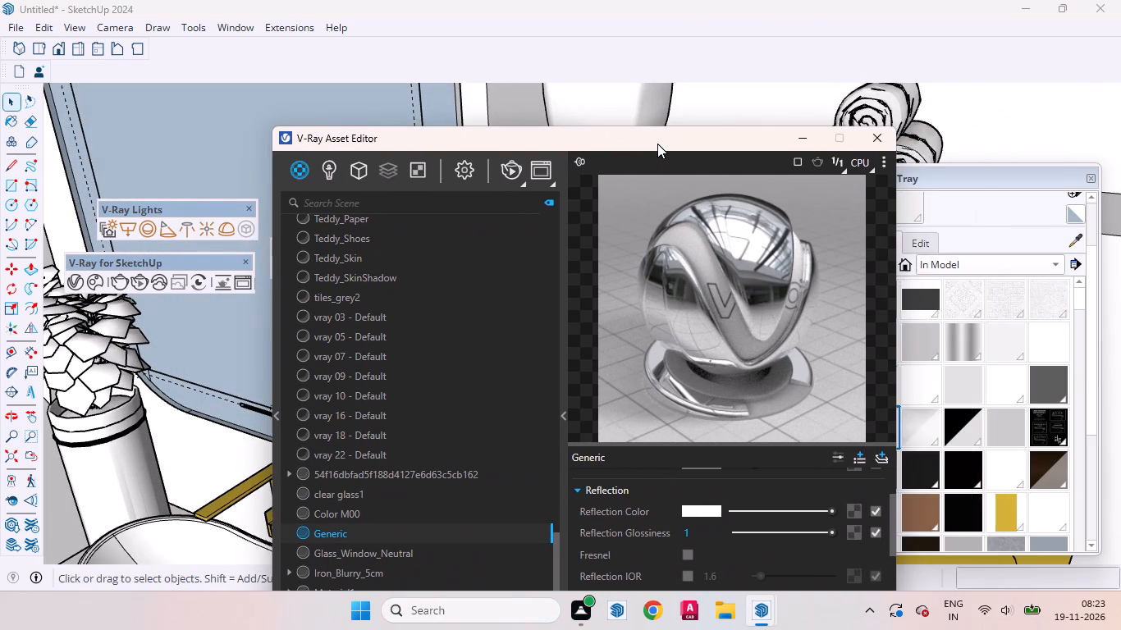
drag(657, 144, 709, 82)
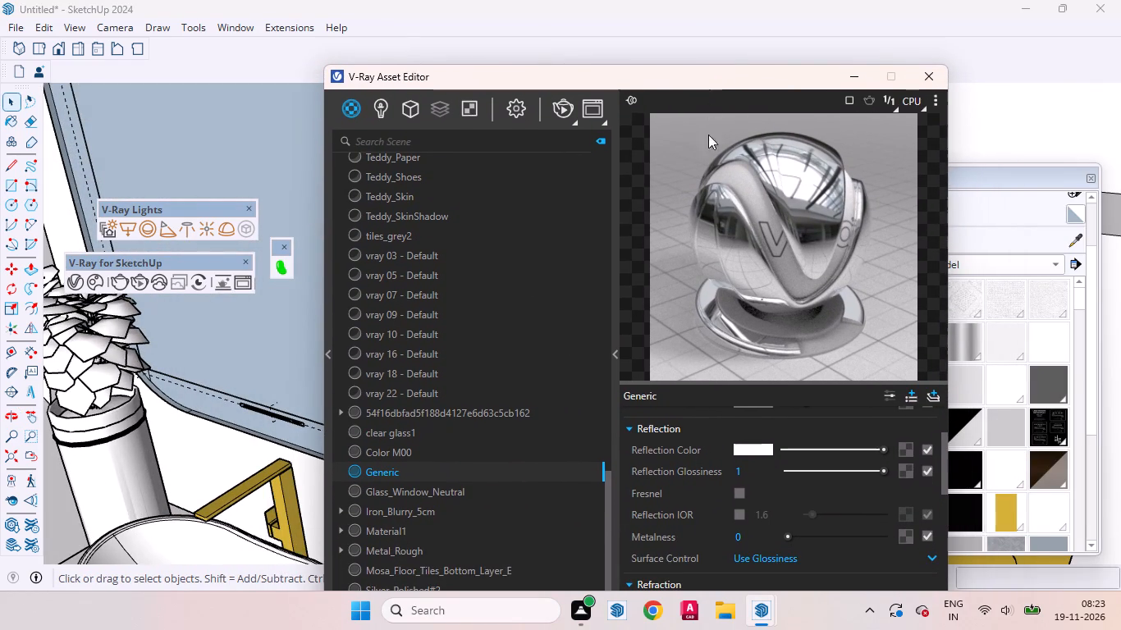
scroll(800, 479, up, 1)
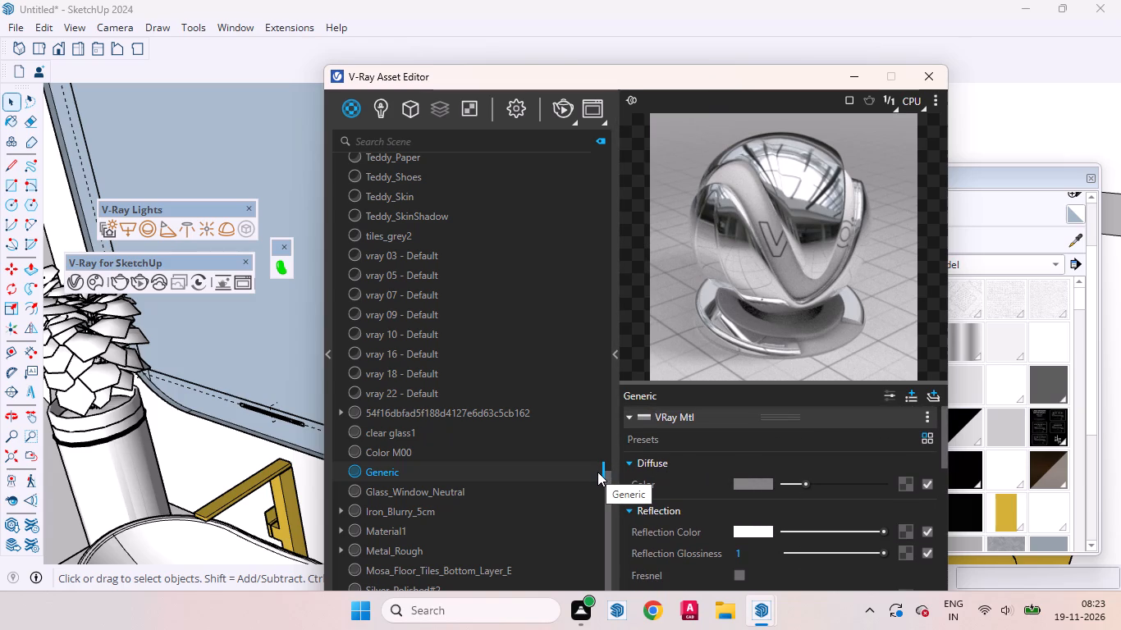
scroll(682, 478, down, 1)
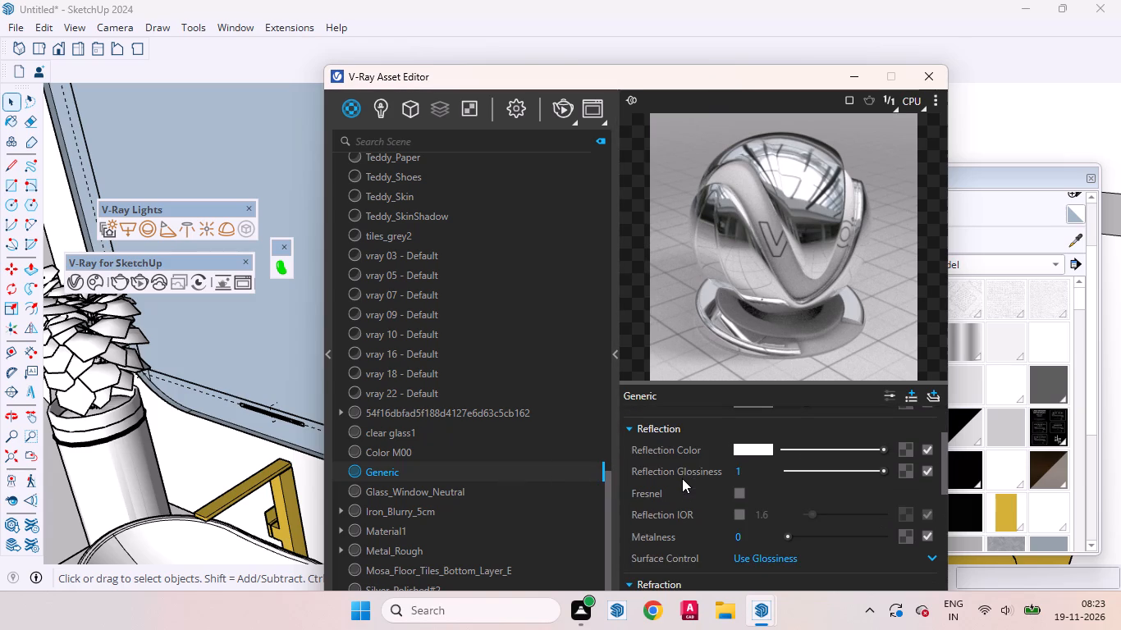
scroll(690, 484, down, 1)
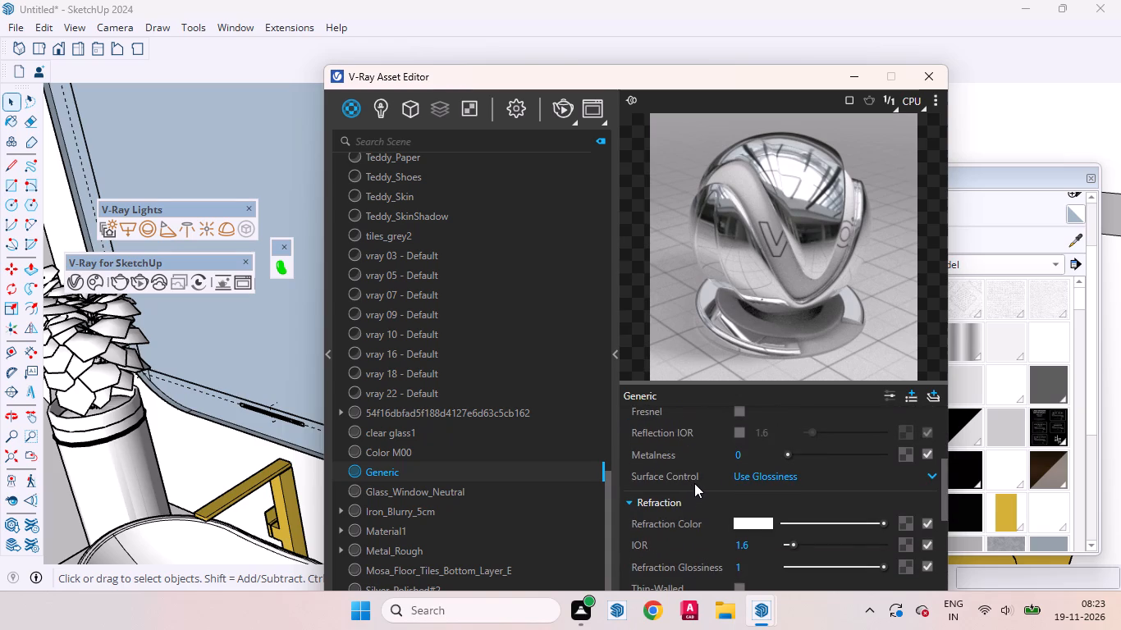
scroll(694, 483, up, 1)
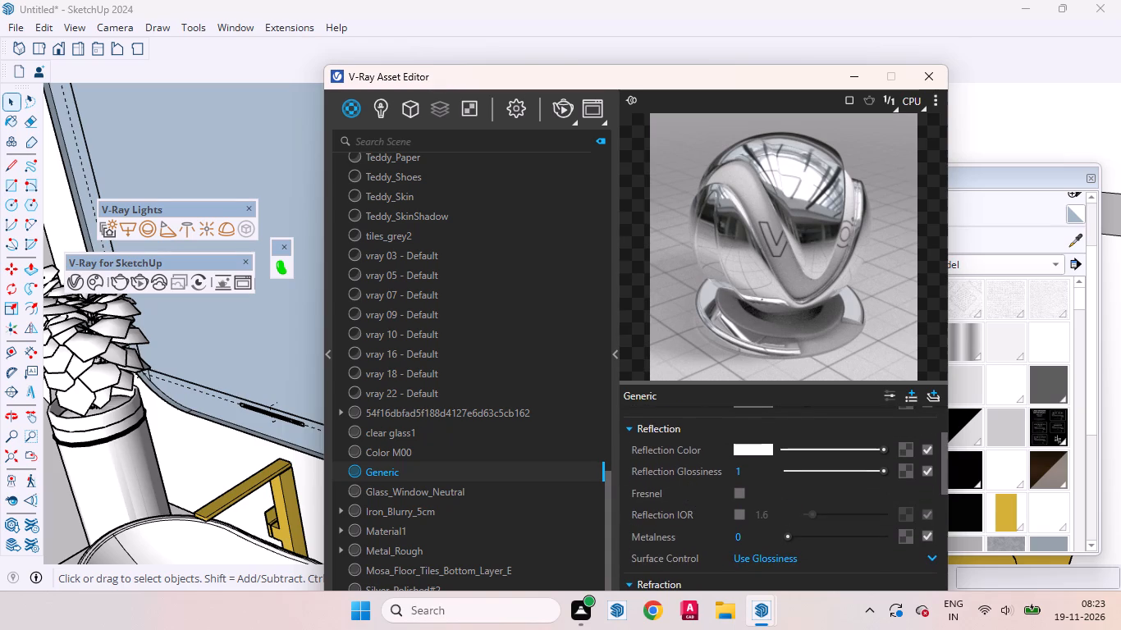
click(615, 351)
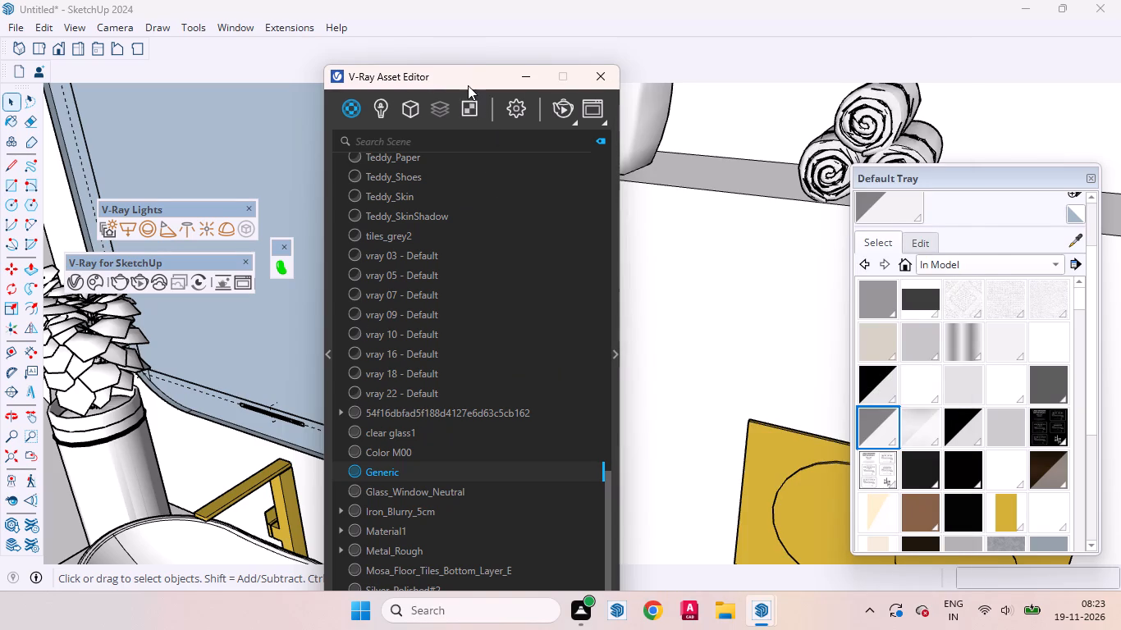
Reopen the mirror group, select its front face and inspect the face and edge at the lower rounded corner.
drag(468, 83, 862, 208)
click(281, 386)
double_click(355, 369)
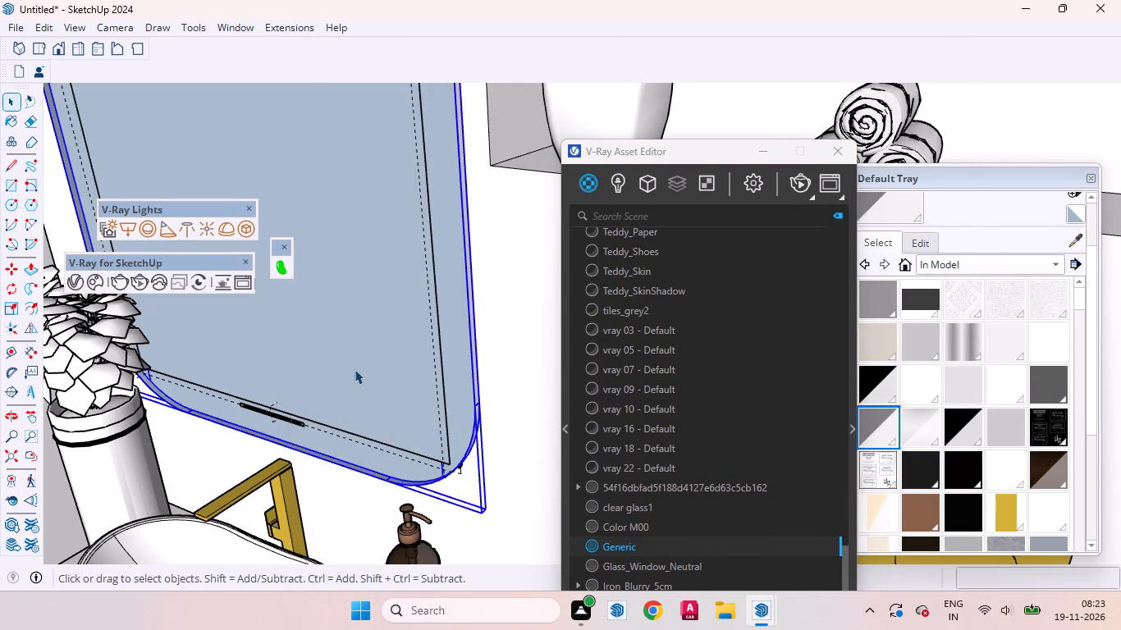
click(385, 346)
scroll(444, 452, up, 8)
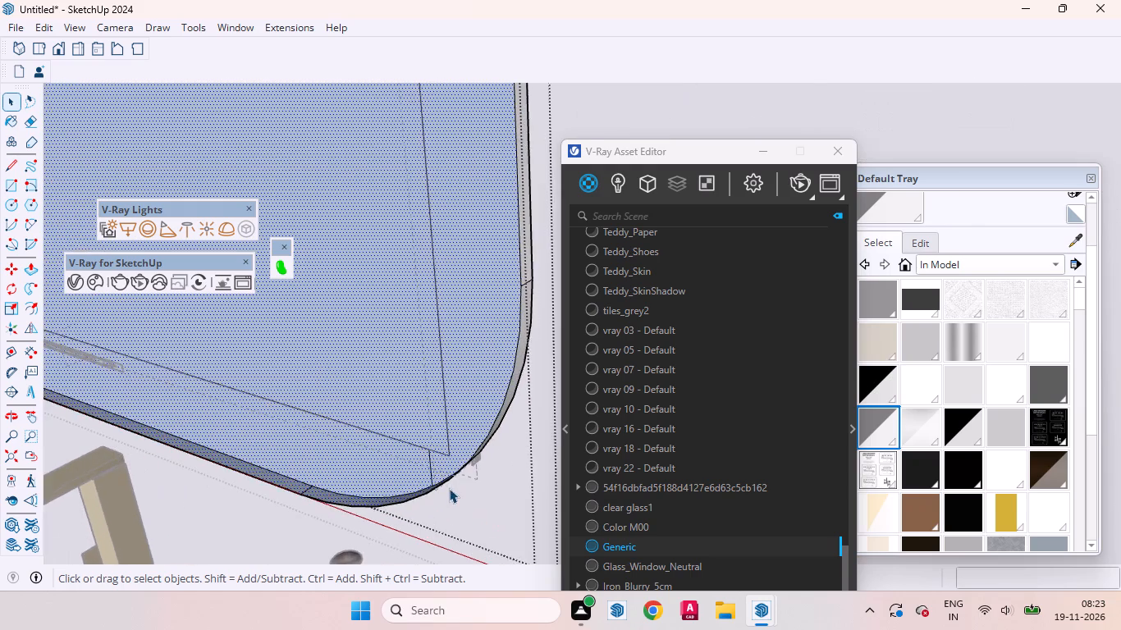
scroll(449, 488, up, 4)
middle_drag(439, 492, 311, 525)
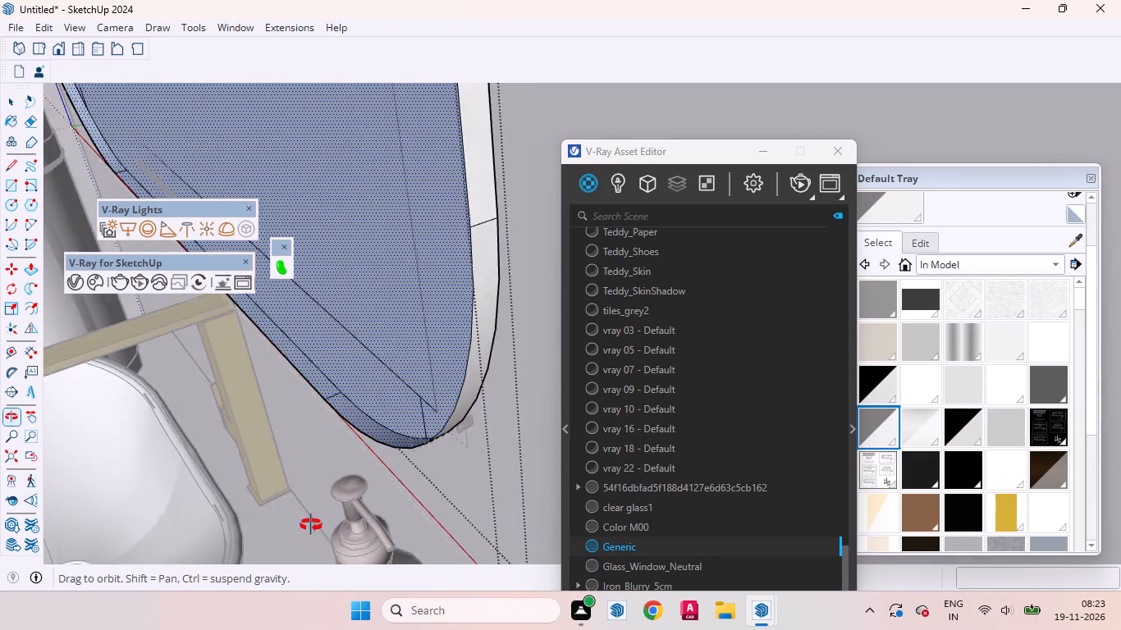
middle_drag(311, 525, 309, 515)
scroll(367, 415, up, 6)
middle_drag(338, 424, 510, 423)
scroll(510, 423, up, 1)
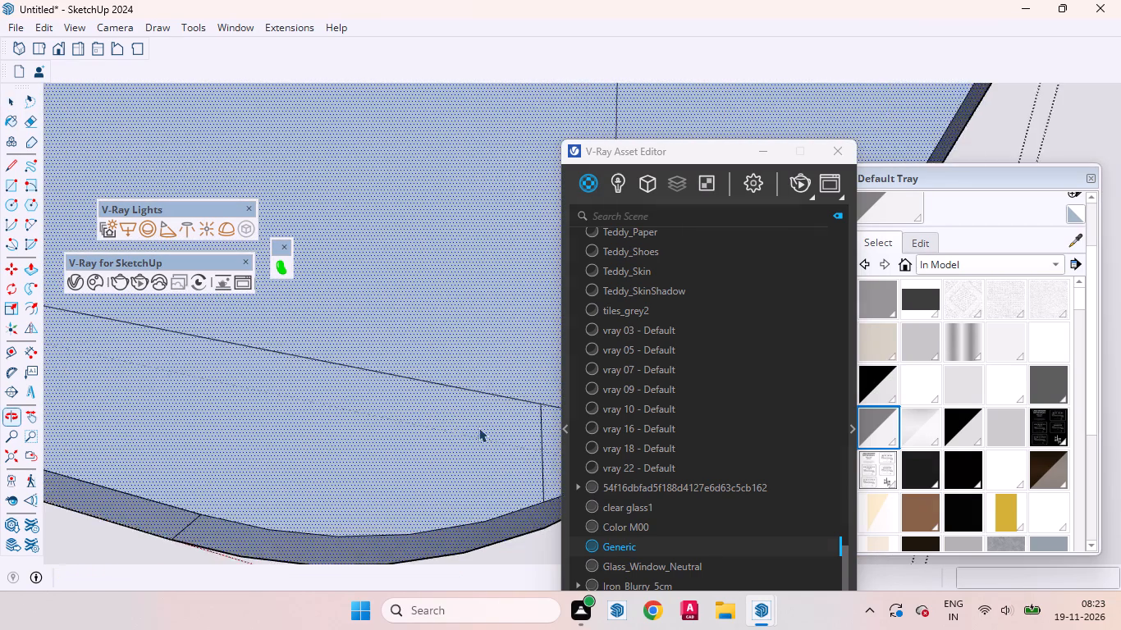
scroll(426, 432, down, 18)
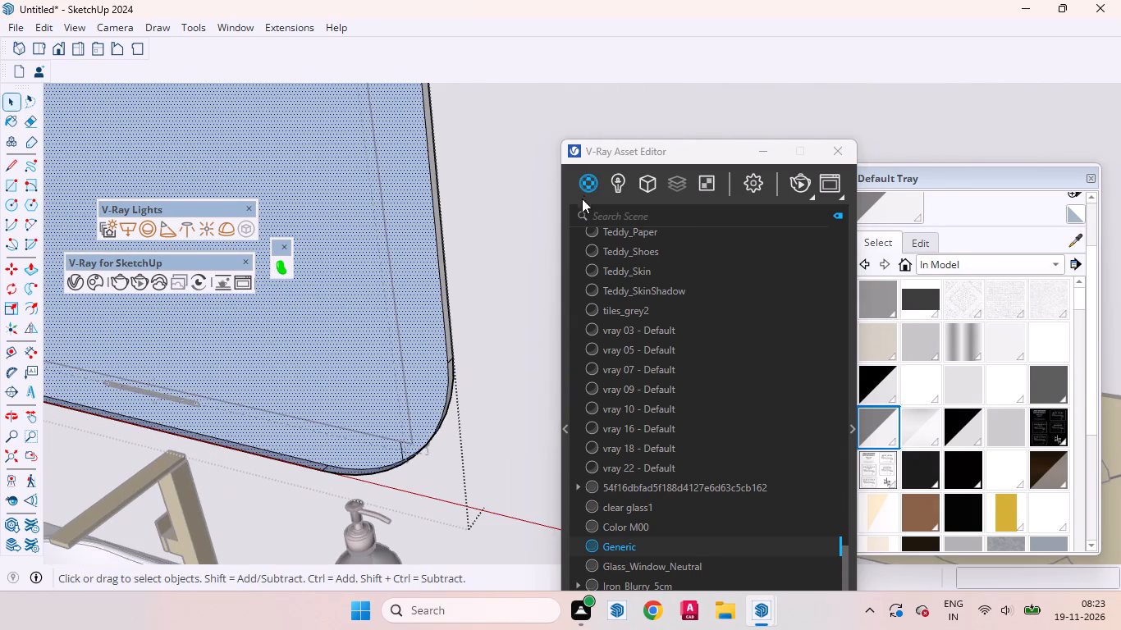
Set the intensity of Mesh Light and Mesh Light#1 to 200 in the V-Ray lights list.
click(620, 183)
drag(719, 159, 346, 179)
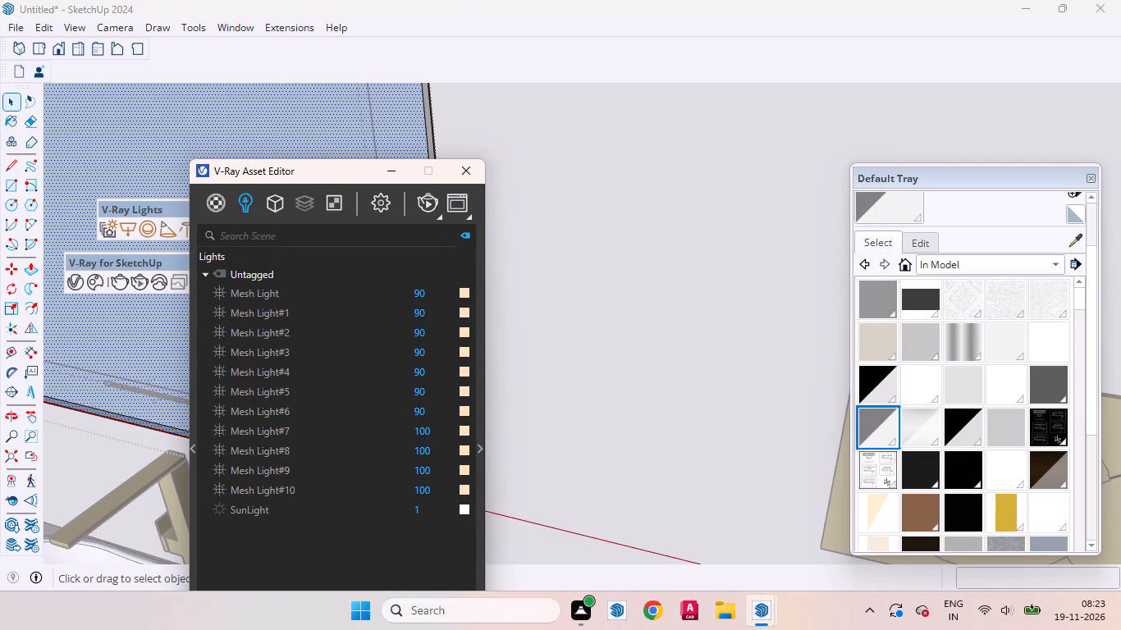
click(419, 291)
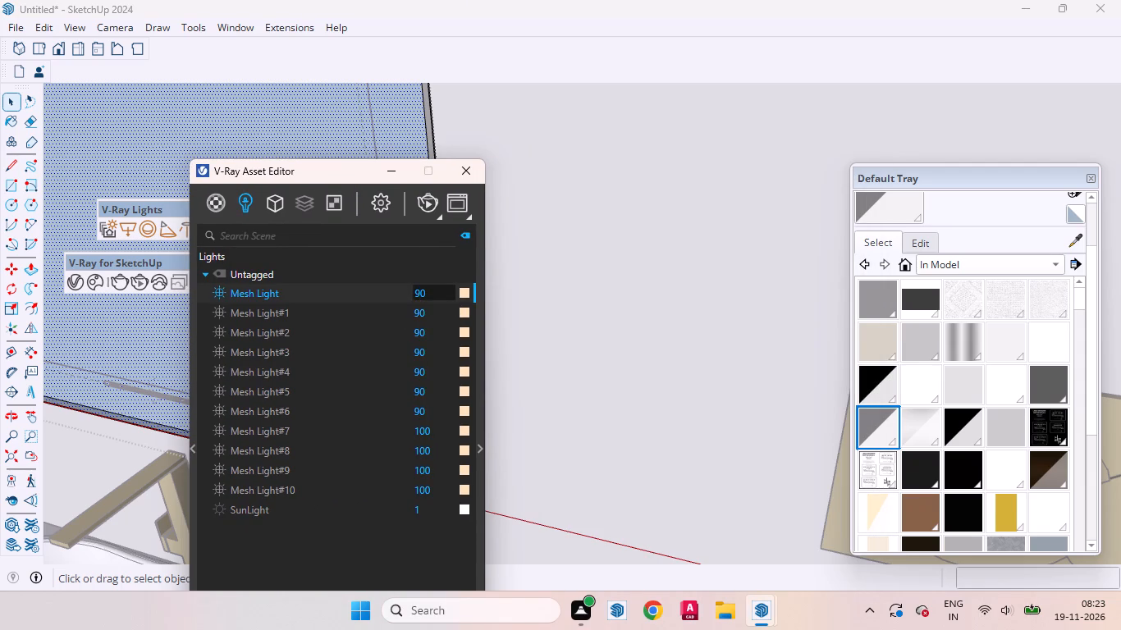
key(BackSpace)
key(2)
key(0)
drag(446, 302, 434, 303)
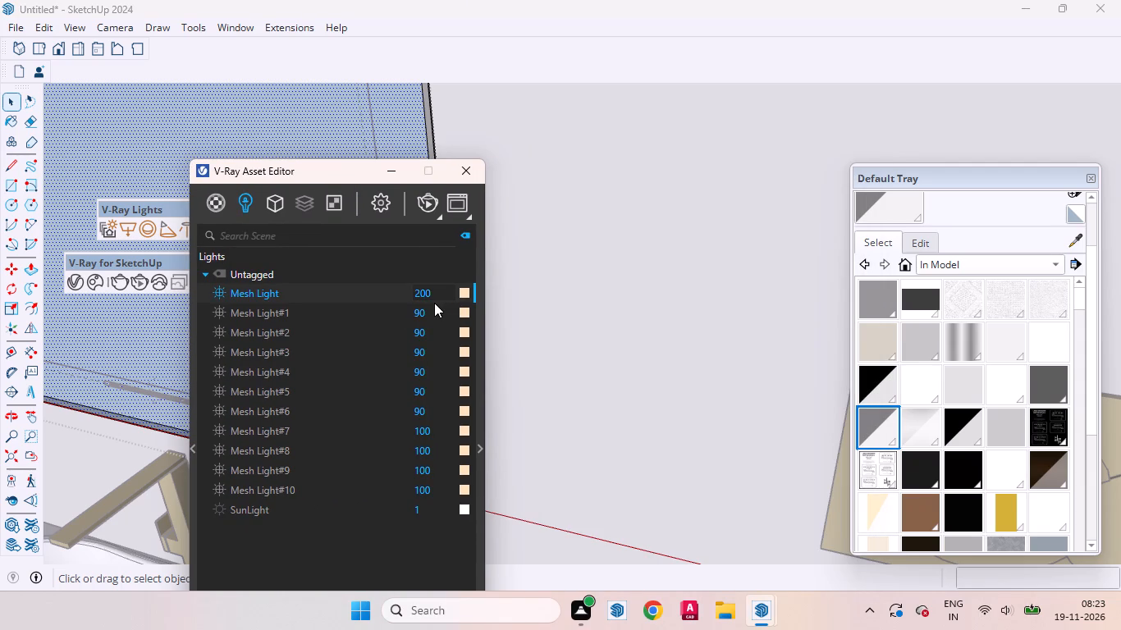
drag(434, 303, 420, 312)
click(420, 312)
key(BackSpace)
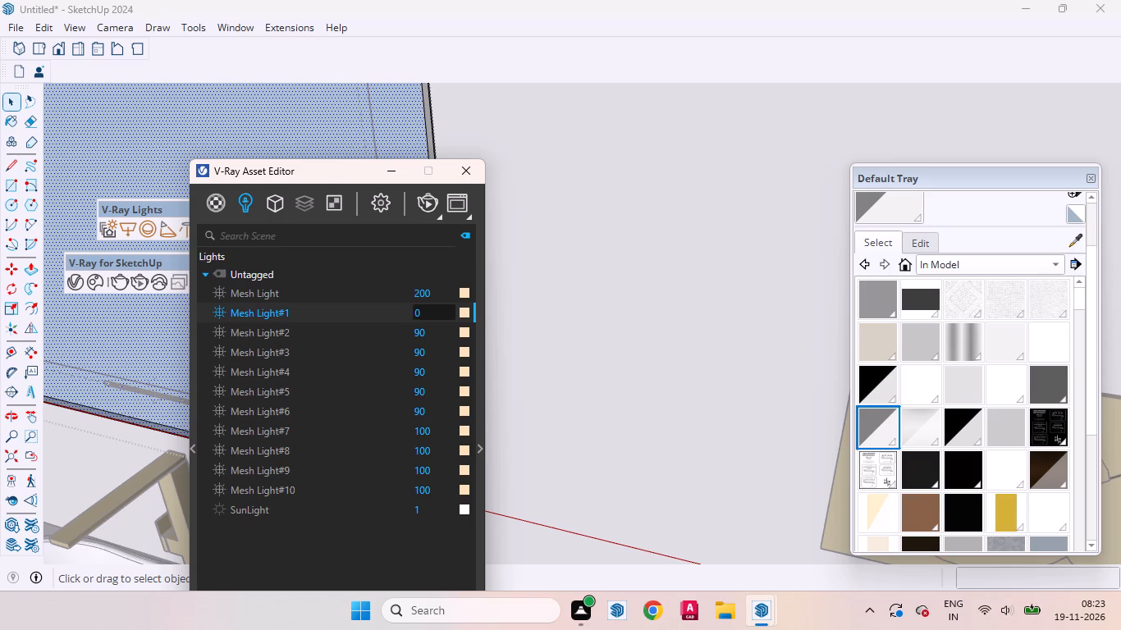
text(20)
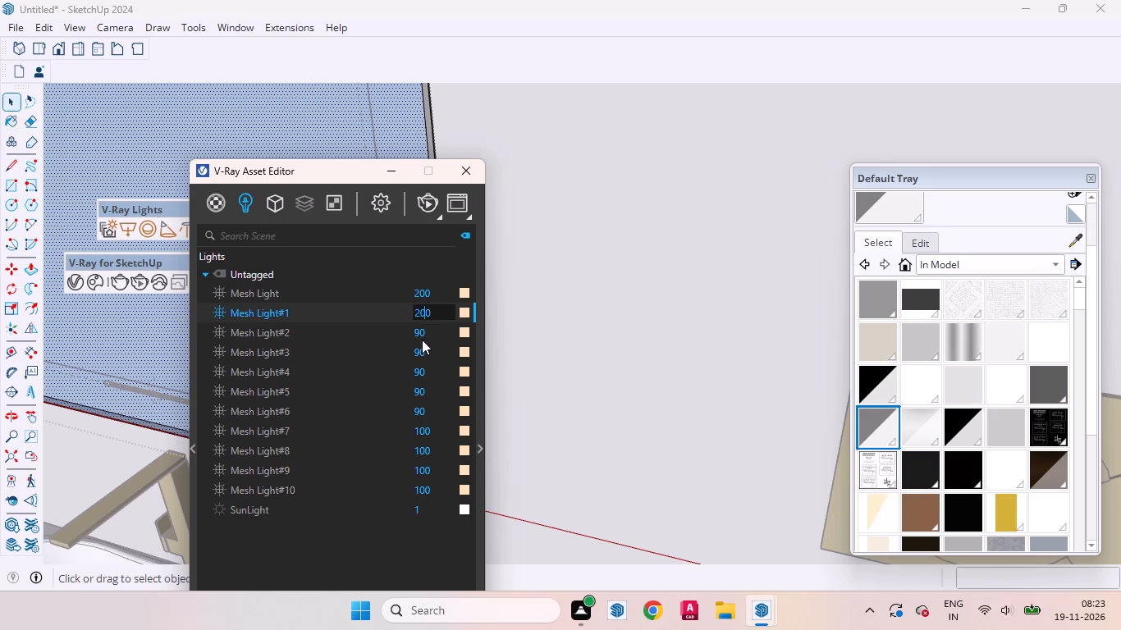
Set the intensity of Mesh Light#2 and Mesh Light#3 to 200.
click(420, 331)
key(BackSpace)
text(20)
click(419, 354)
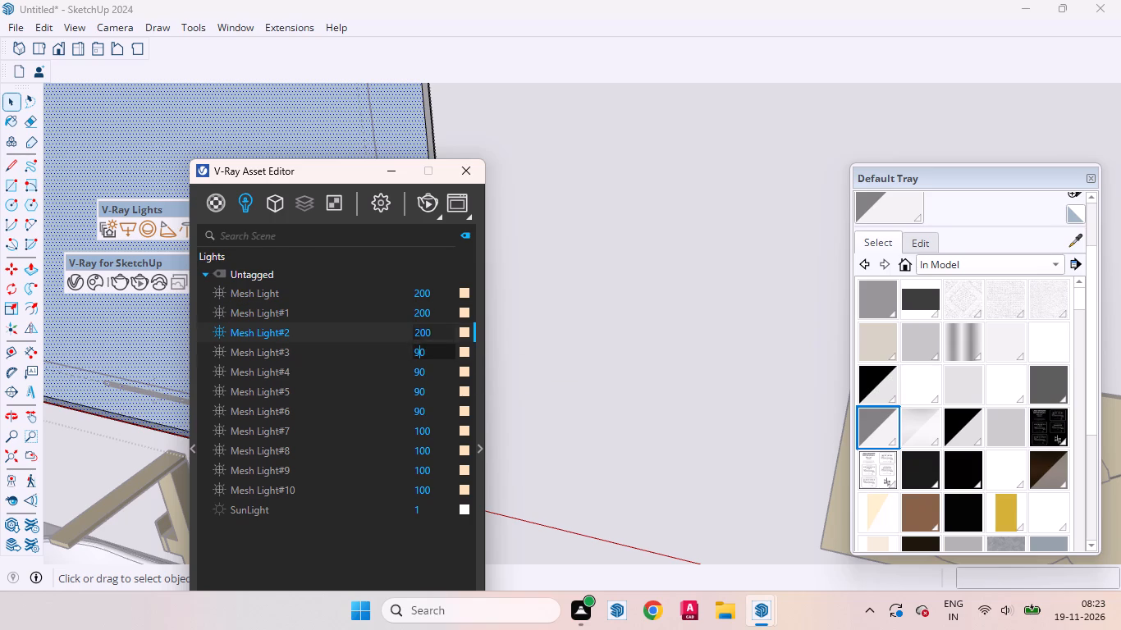
key(BackSpace)
text(20)
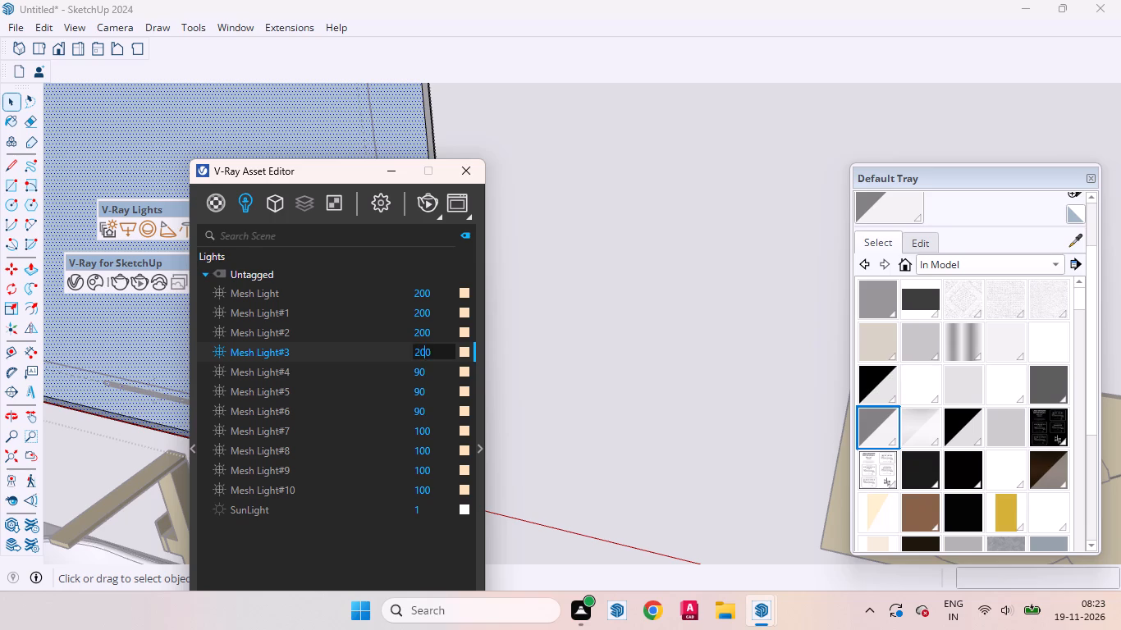
key(Return)
Switch to the front view and leave the mirror group.
click(64, 46)
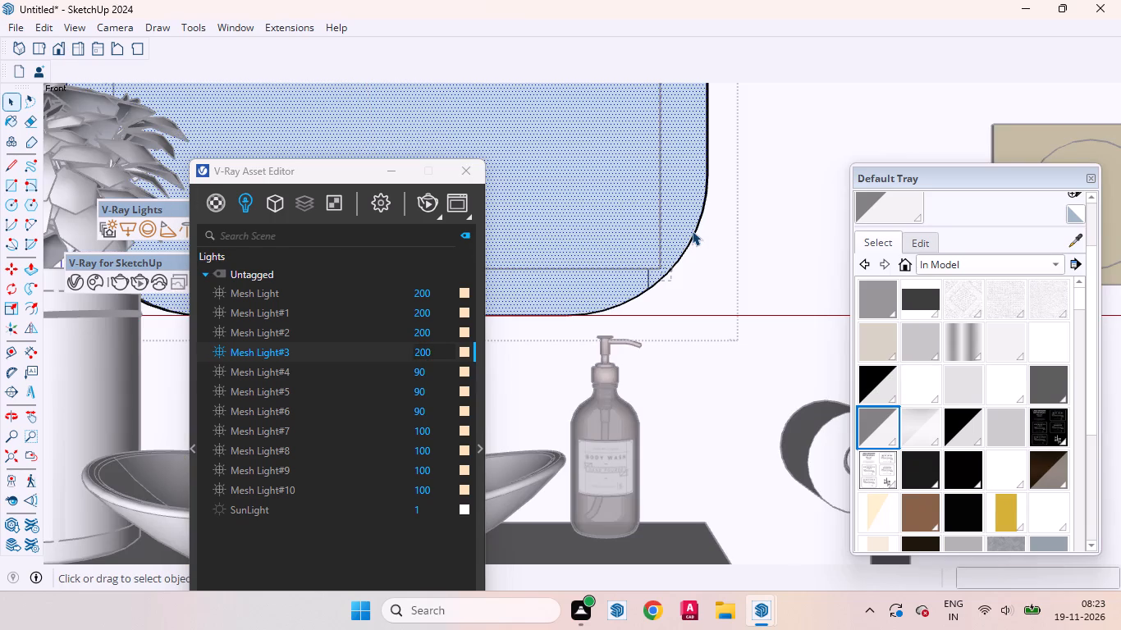
scroll(743, 271, down, 13)
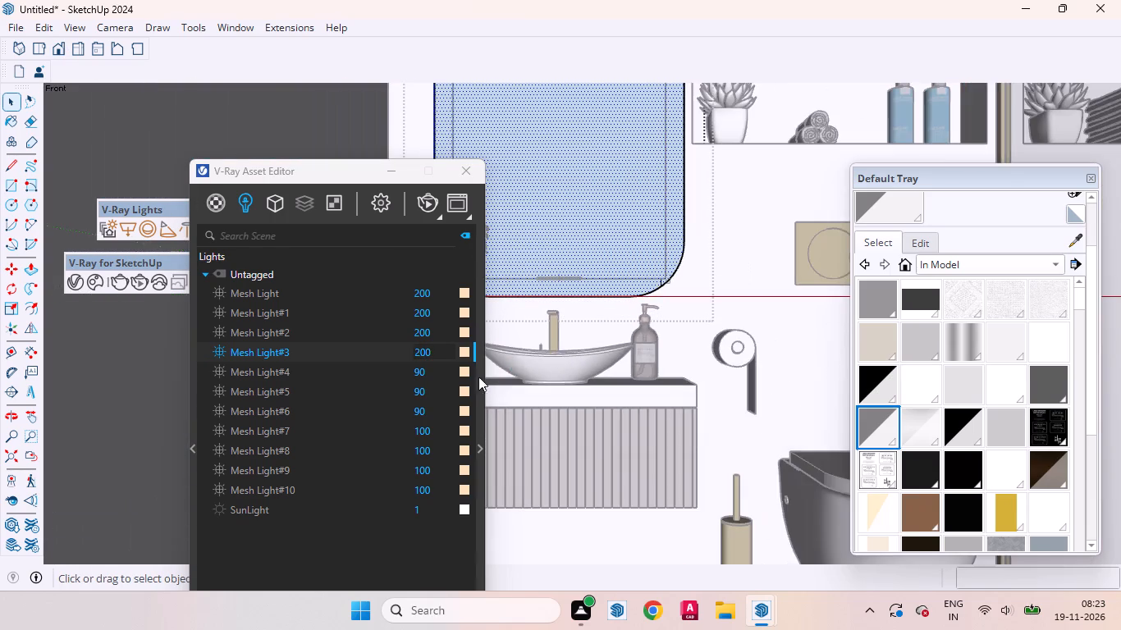
scroll(478, 377, down, 20)
scroll(478, 377, down, 5)
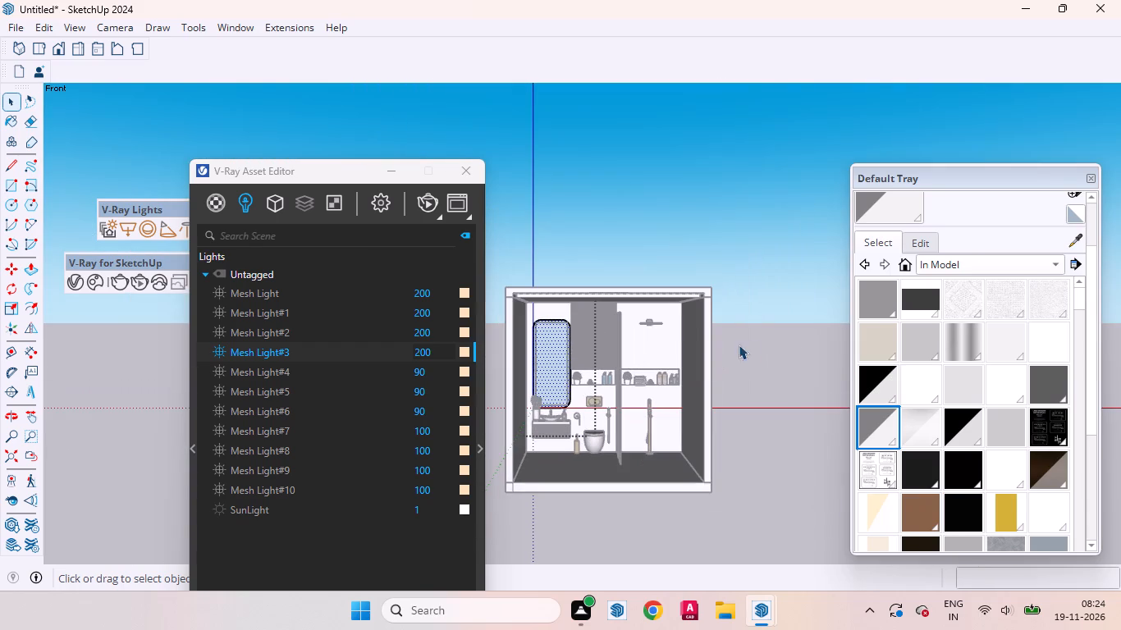
double_click(788, 340)
scroll(533, 320, up, 9)
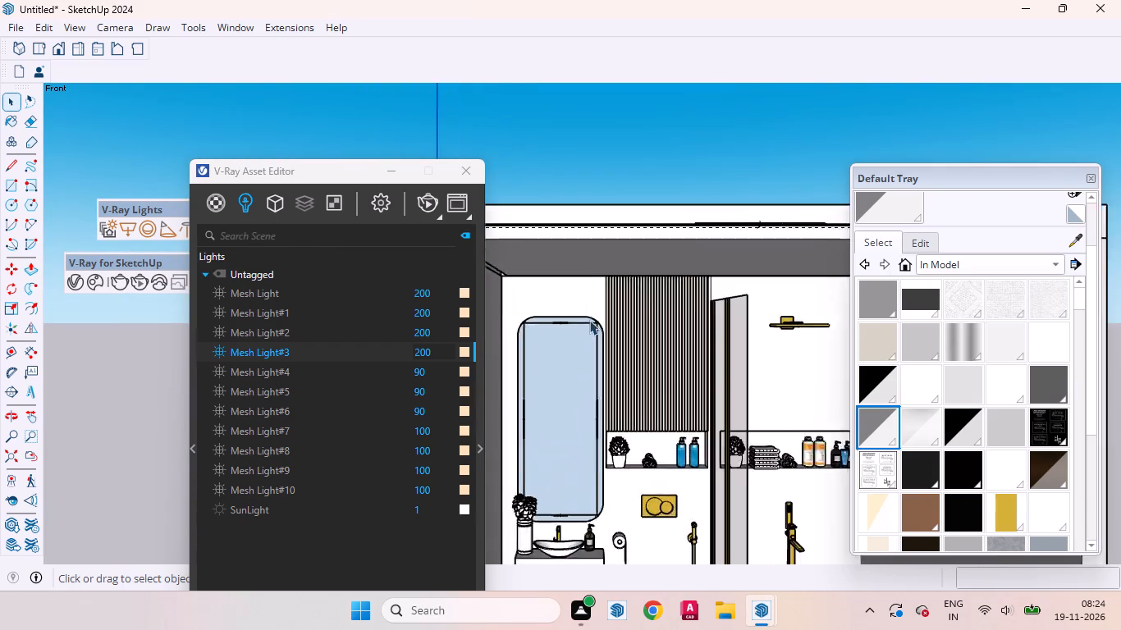
scroll(589, 320, up, 15)
scroll(614, 335, down, 10)
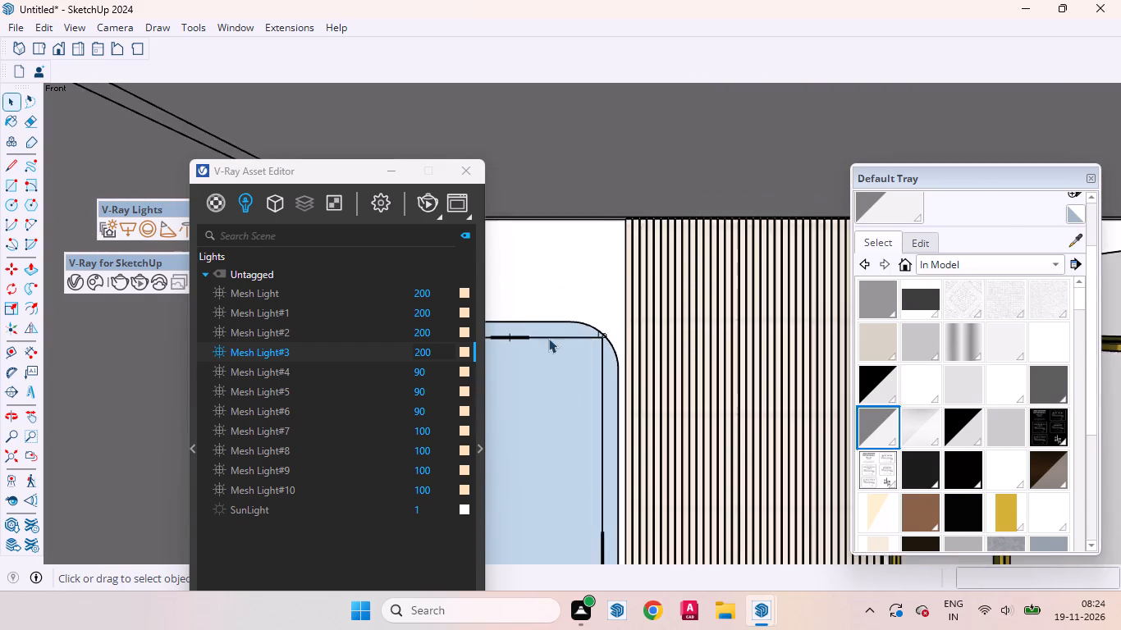
scroll(548, 338, down, 2)
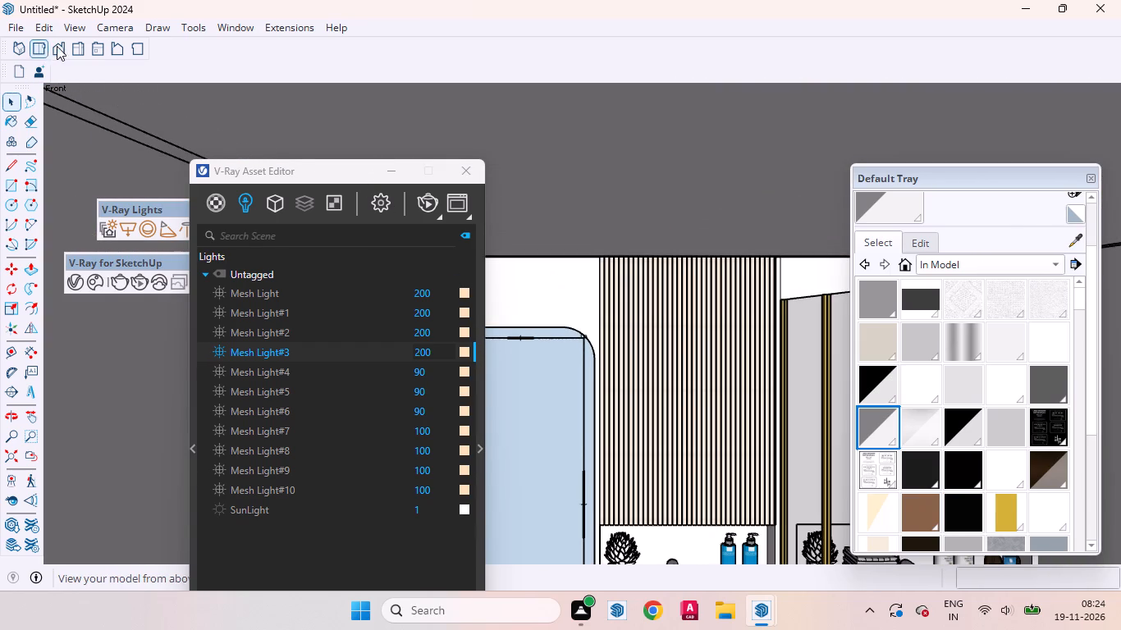
Test-render the bathroom interior from the front view, stopping the render after checking the early preview.
click(59, 45)
scroll(644, 310, down, 15)
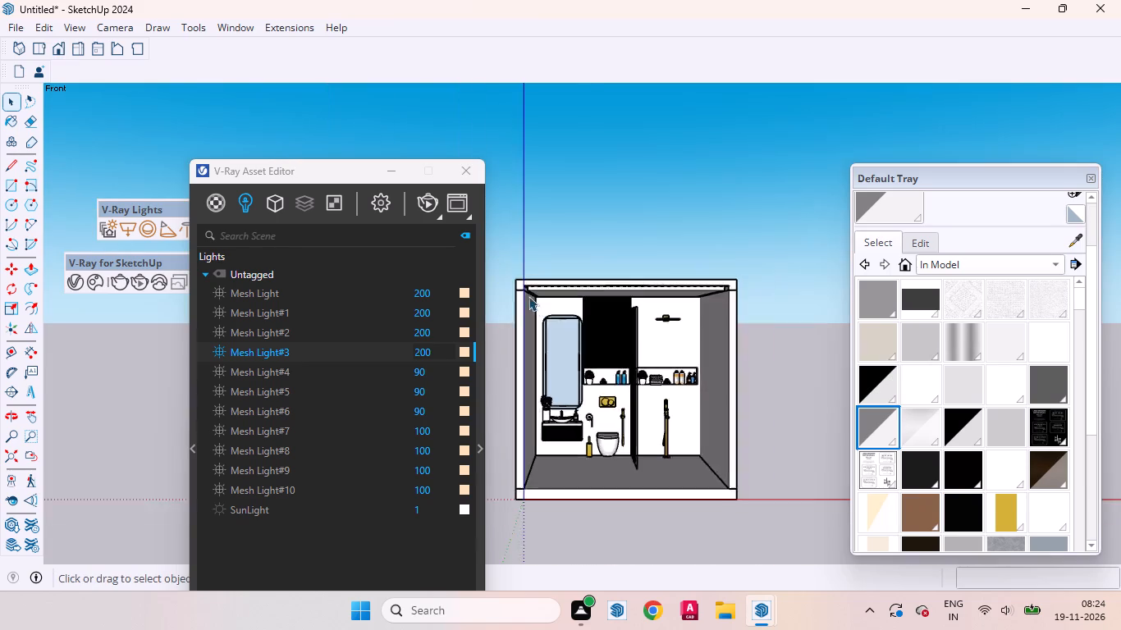
scroll(528, 296, down, 2)
scroll(717, 390, up, 5)
scroll(489, 358, up, 6)
scroll(670, 358, down, 2)
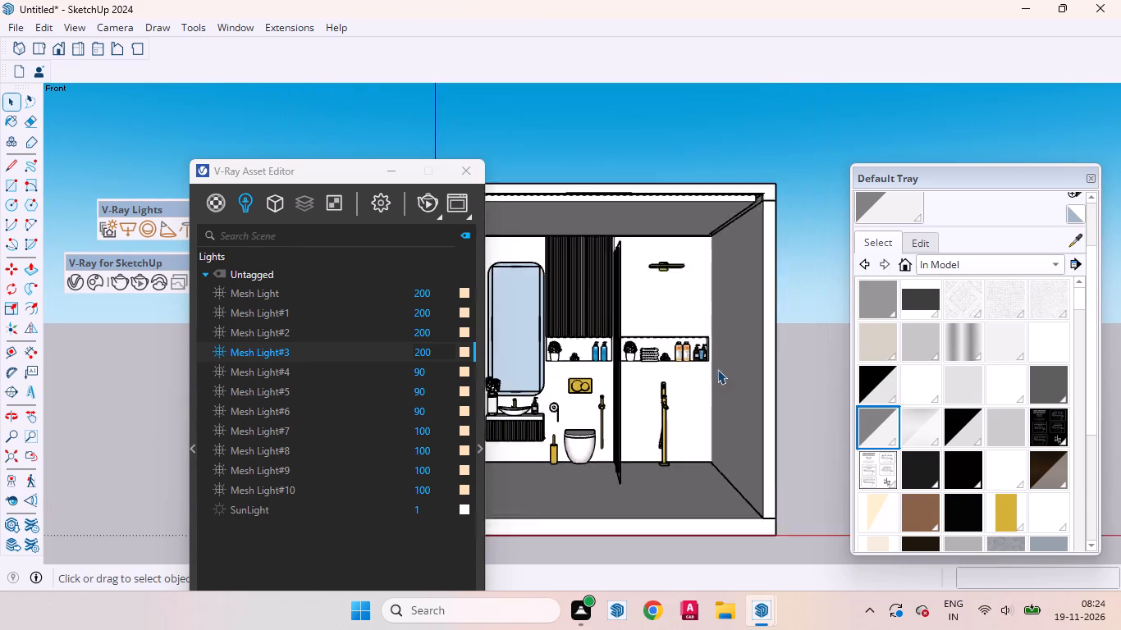
scroll(717, 369, down, 4)
scroll(634, 363, up, 7)
scroll(741, 365, up, 1)
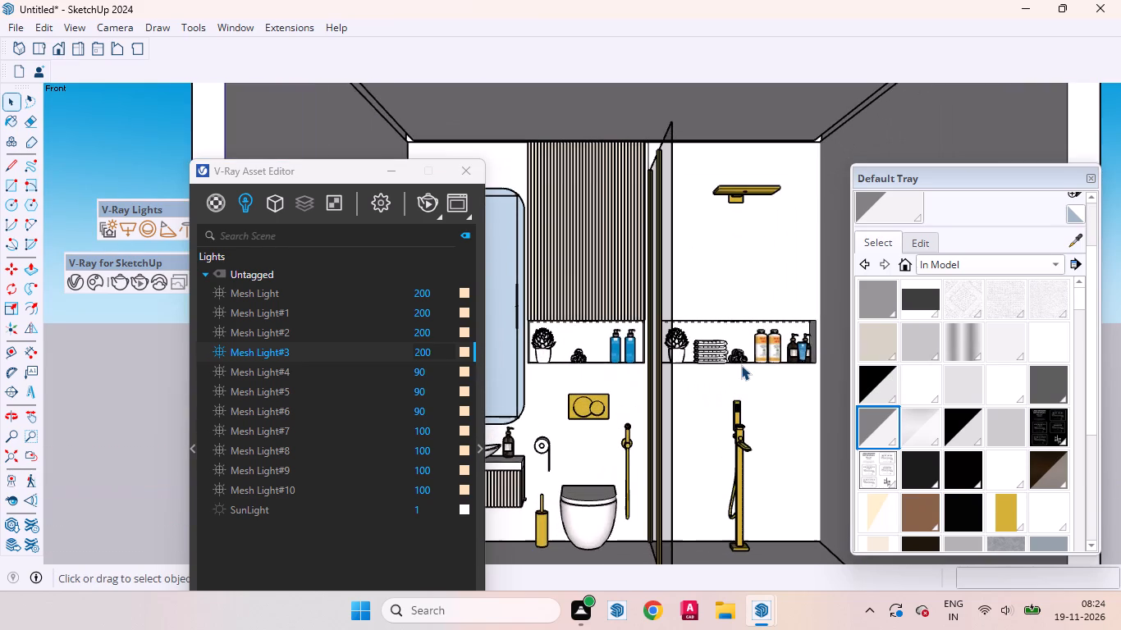
scroll(746, 365, up, 1)
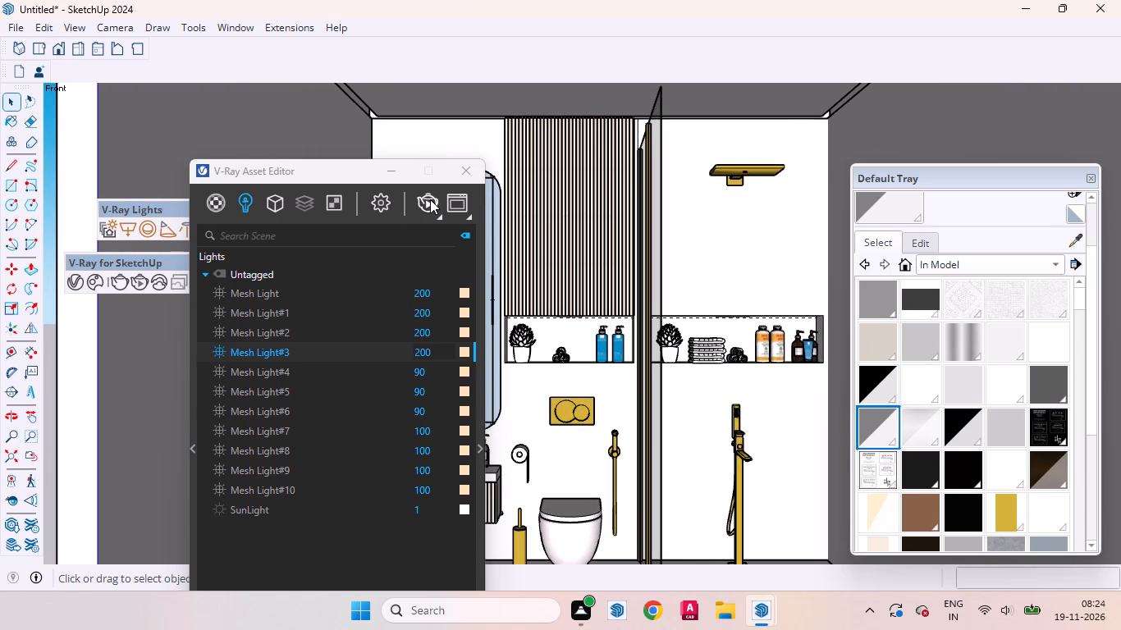
click(430, 199)
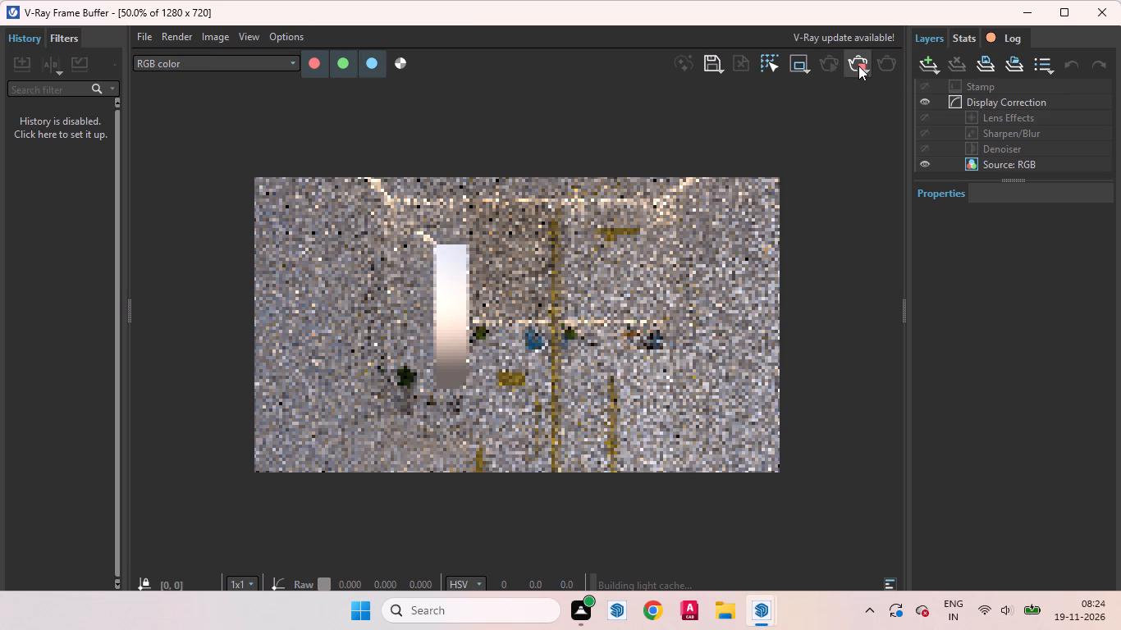
scroll(411, 253, up, 2)
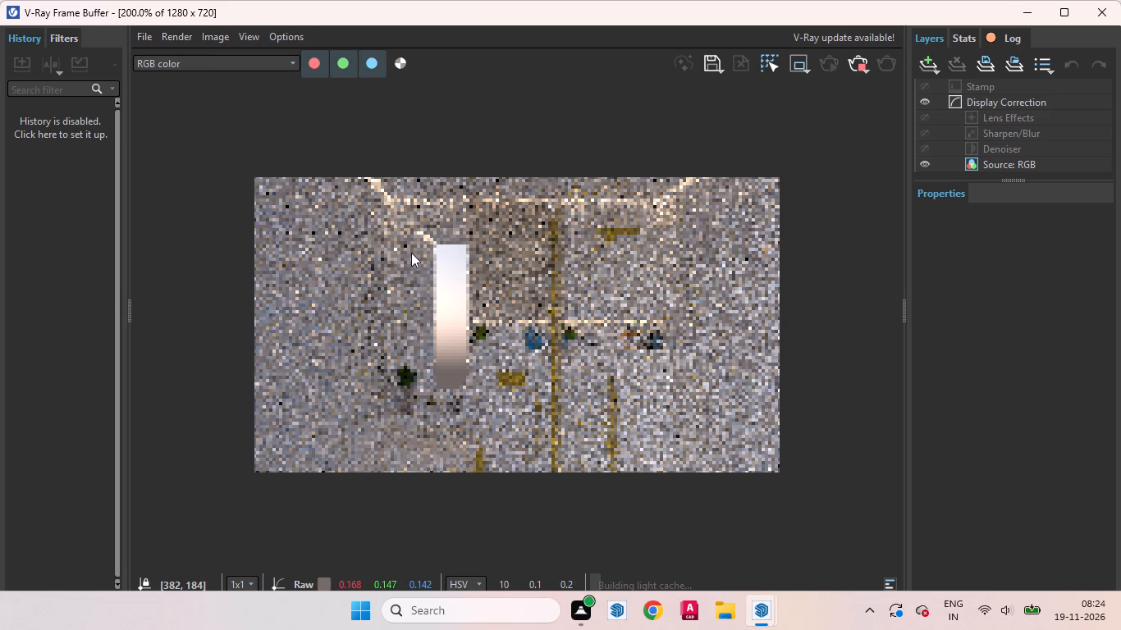
click(859, 54)
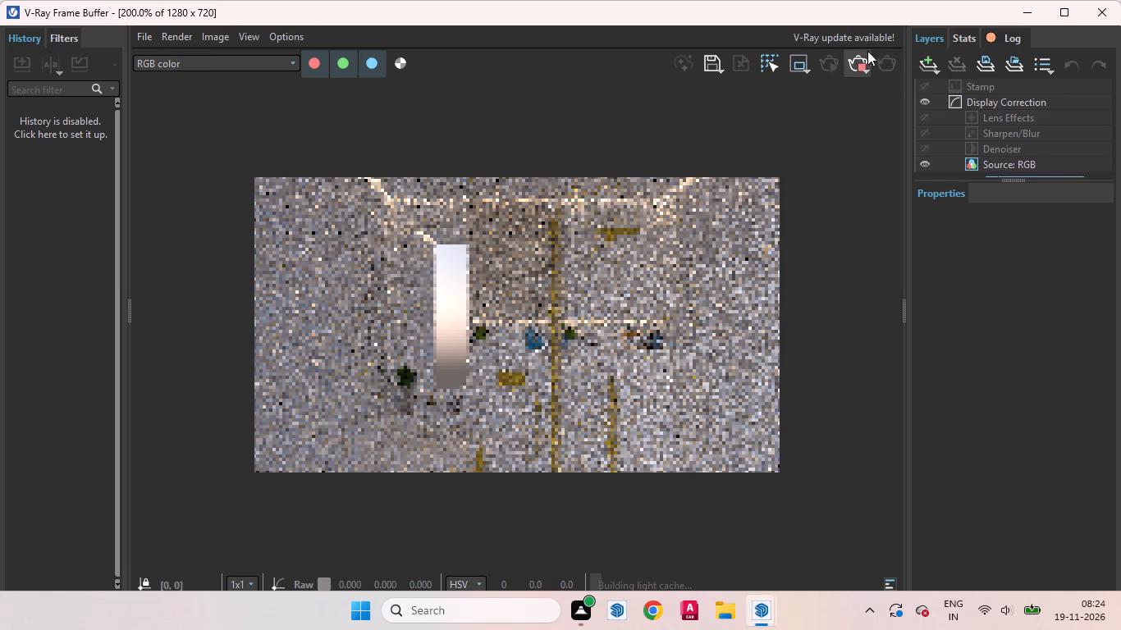
click(1023, 9)
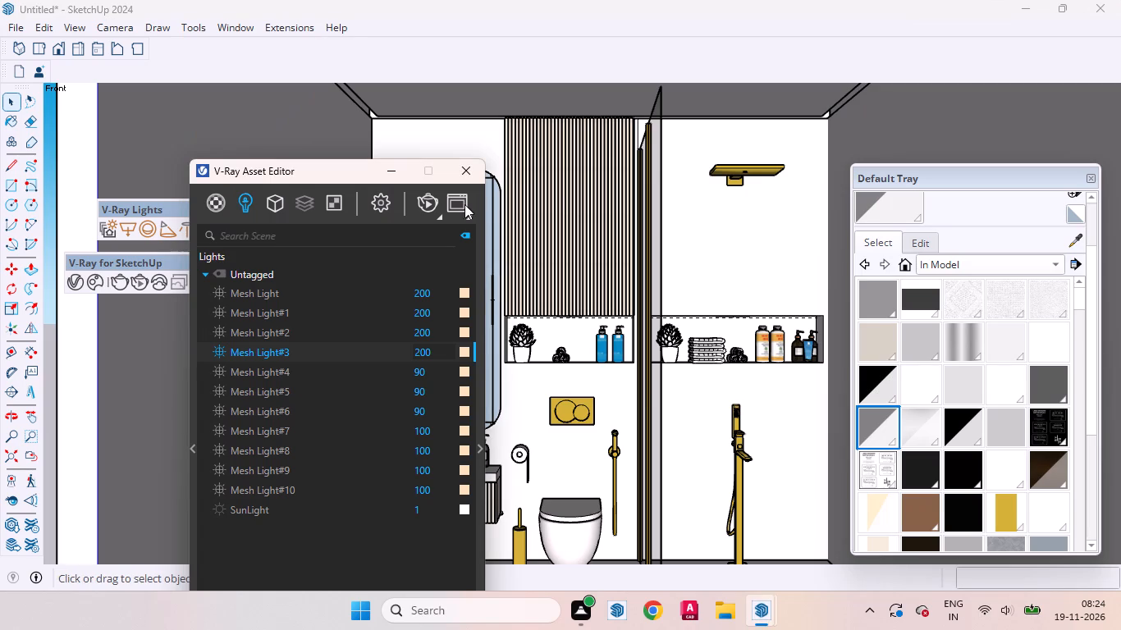
Return to a straight front view framing the bathroom's back wall and add a scene for it.
drag(357, 180, 265, 422)
scroll(511, 284, down, 3)
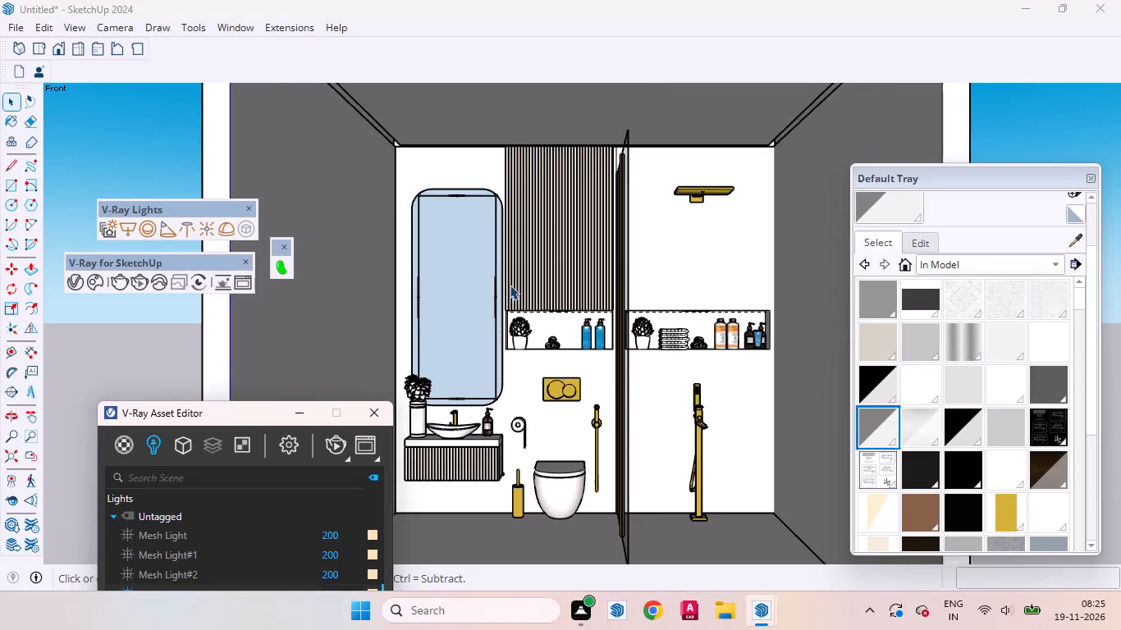
scroll(510, 285, down, 4)
middle_drag(580, 384, 588, 455)
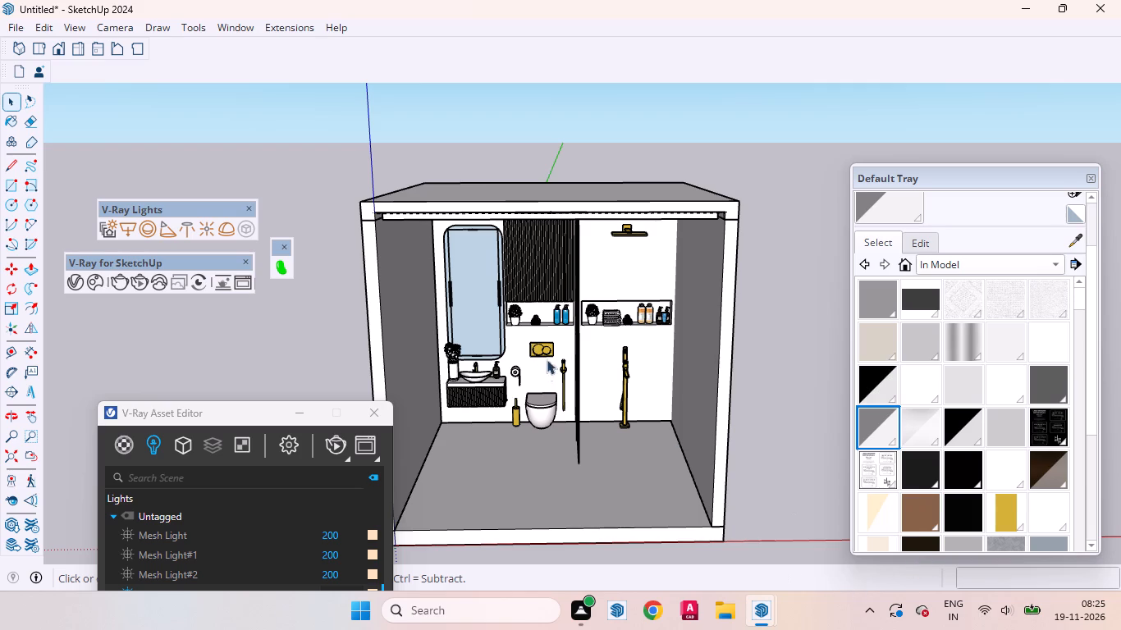
scroll(581, 331, up, 7)
middle_drag(605, 303, 614, 225)
scroll(620, 326, down, 8)
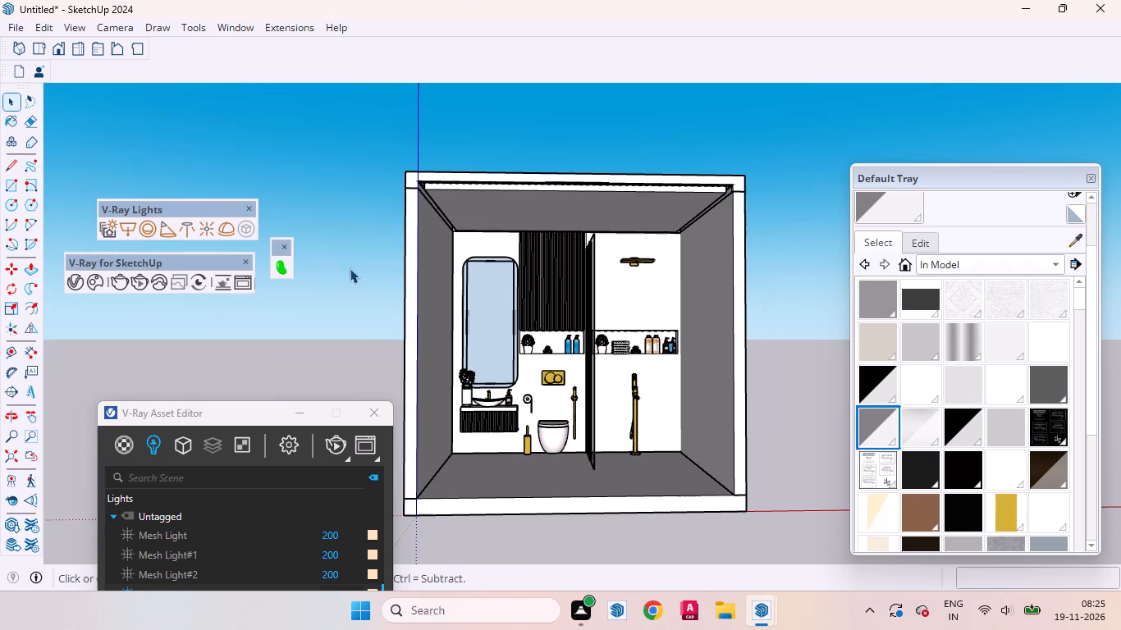
click(51, 47)
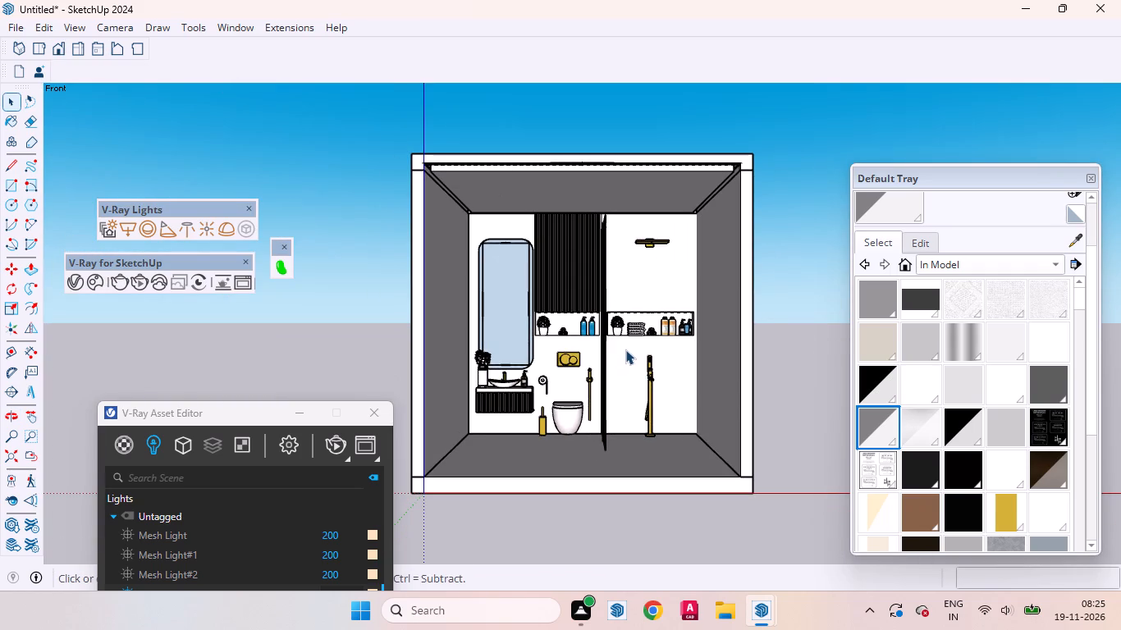
scroll(628, 355, up, 4)
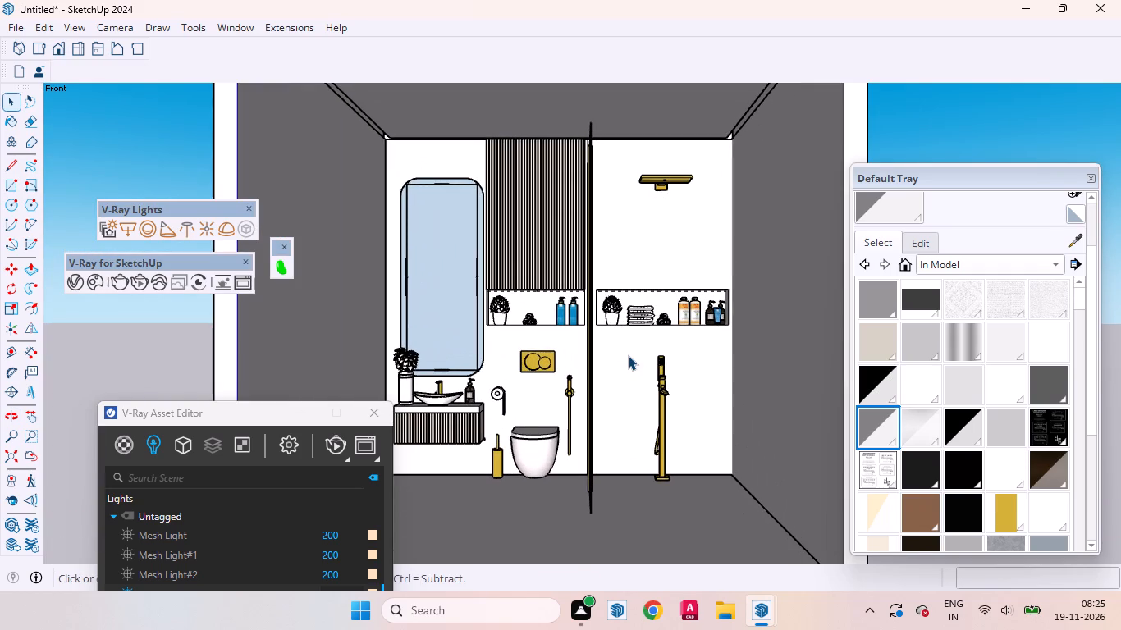
scroll(629, 355, up, 1)
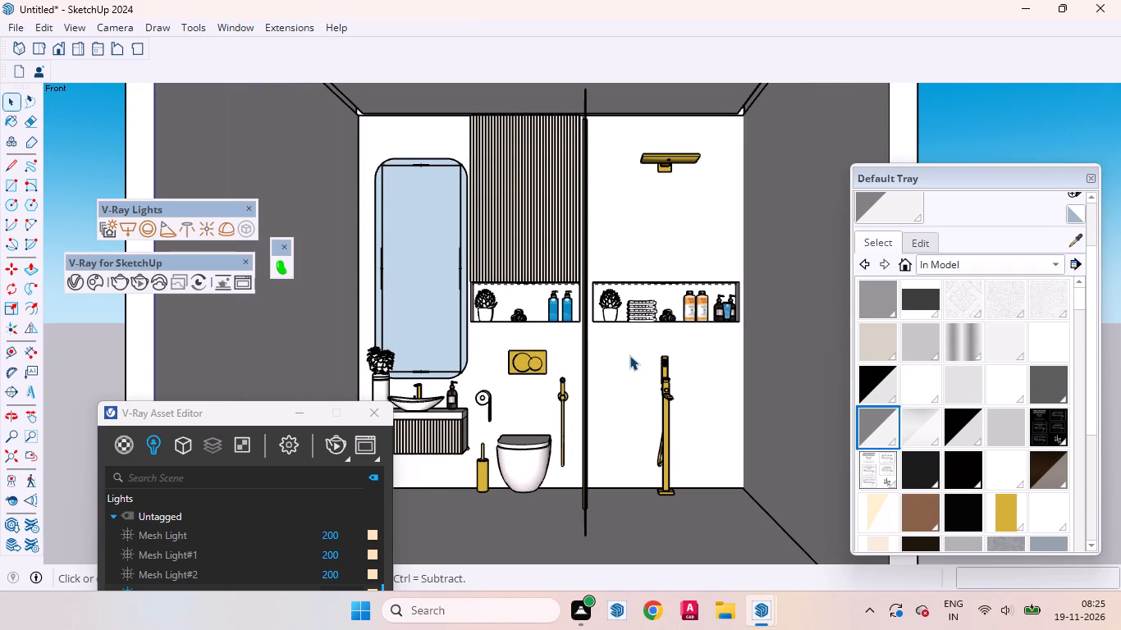
click(75, 28)
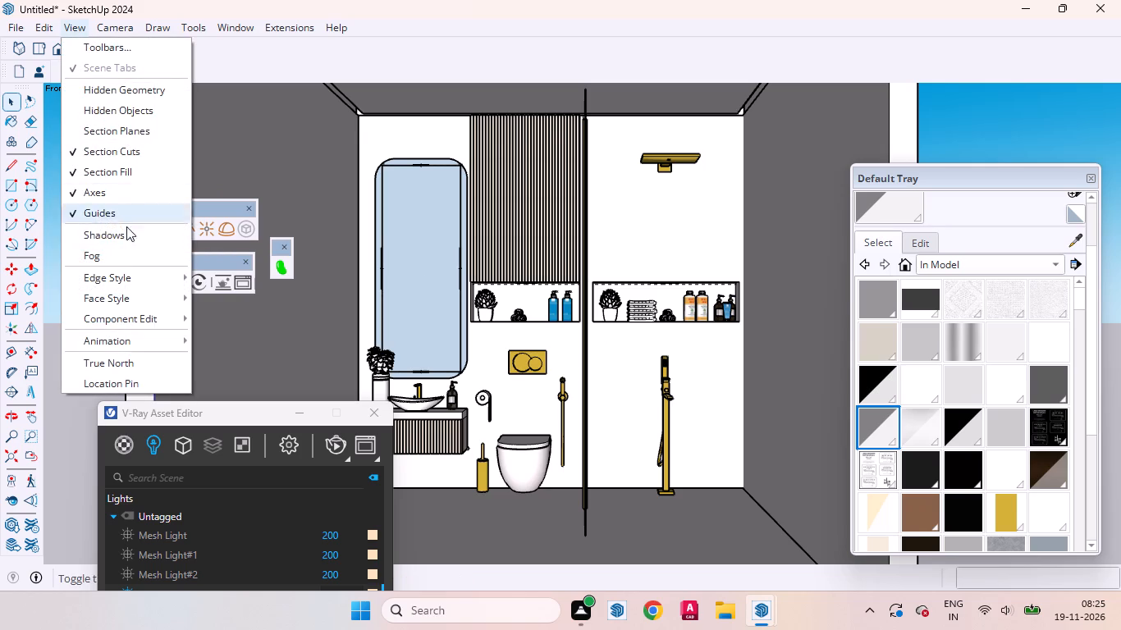
click(264, 348)
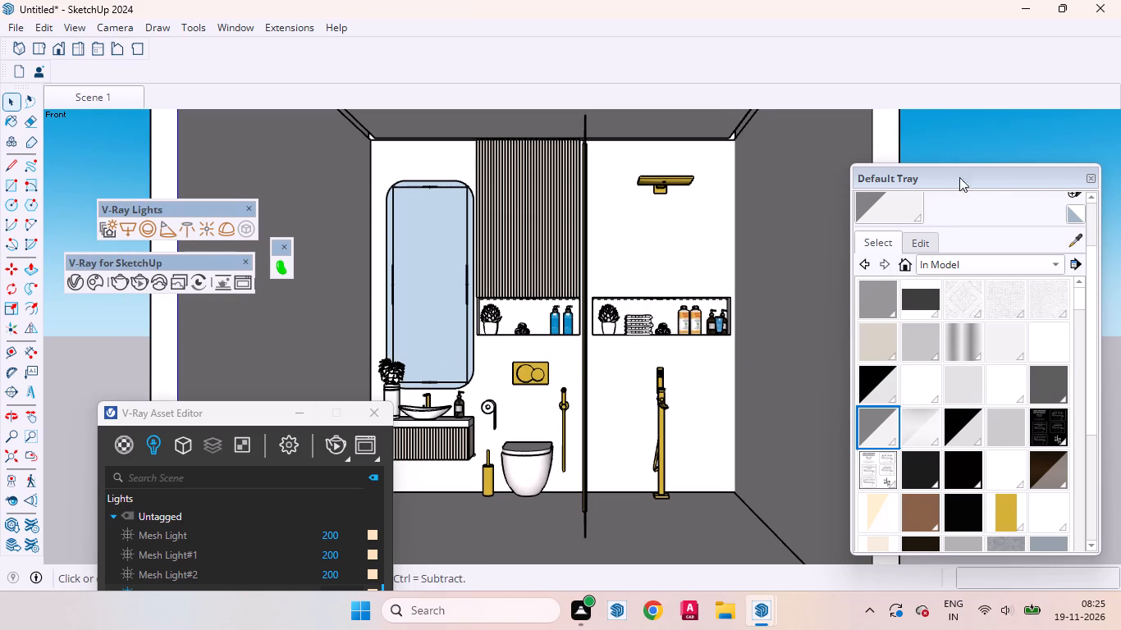
Set the camera's eye height to 4' 4" in the straight front view of the bathroom.
drag(988, 180, 941, 156)
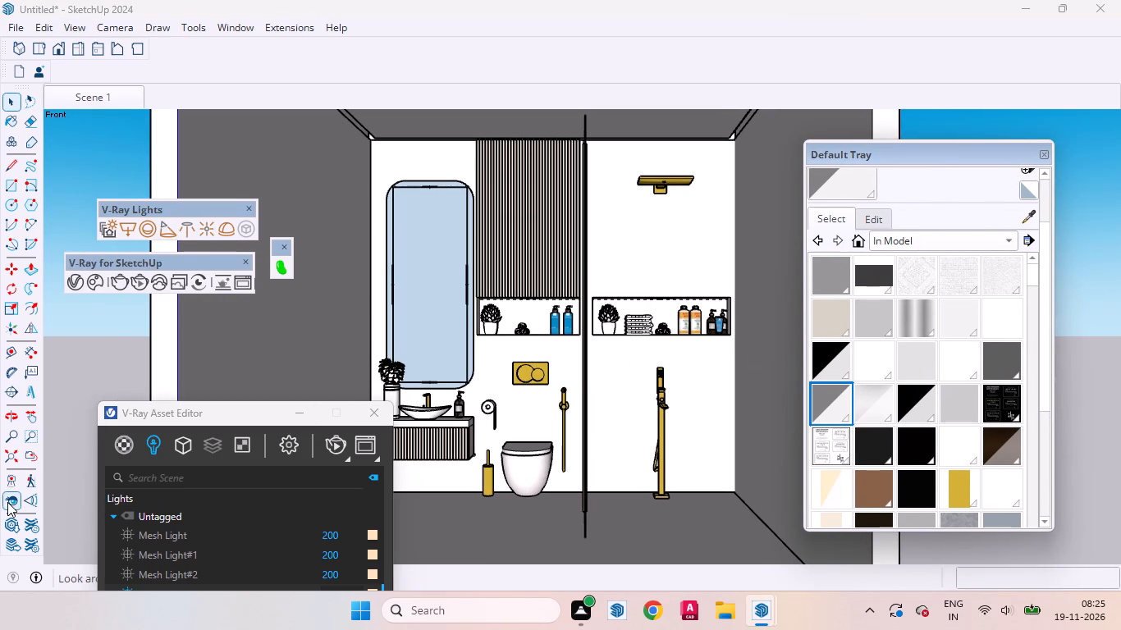
click(7, 502)
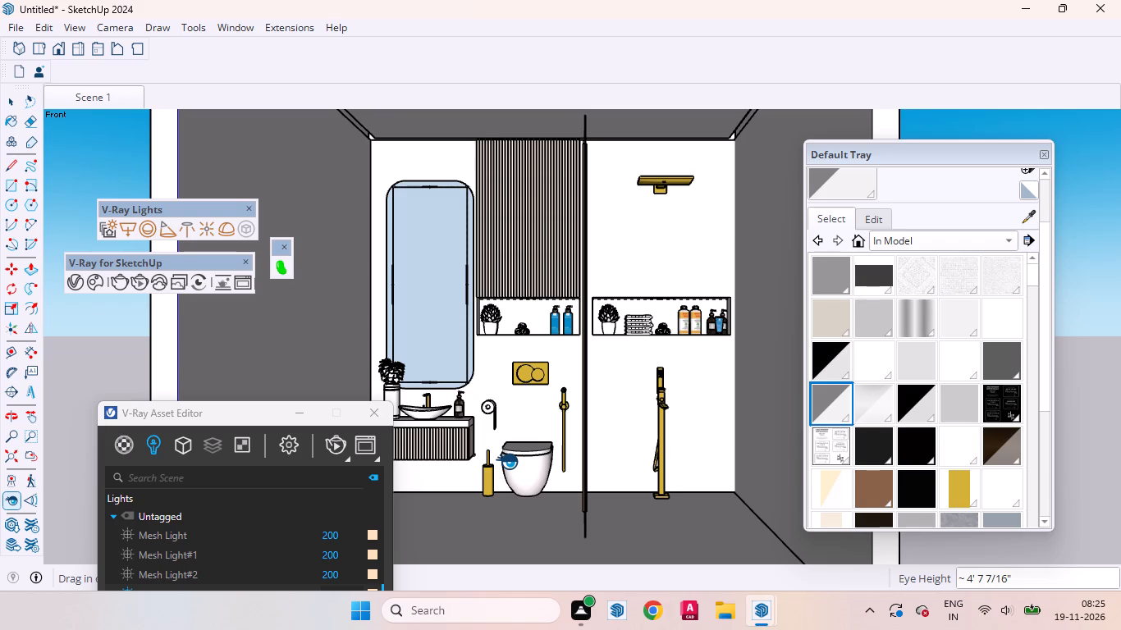
text(4')
key(Return)
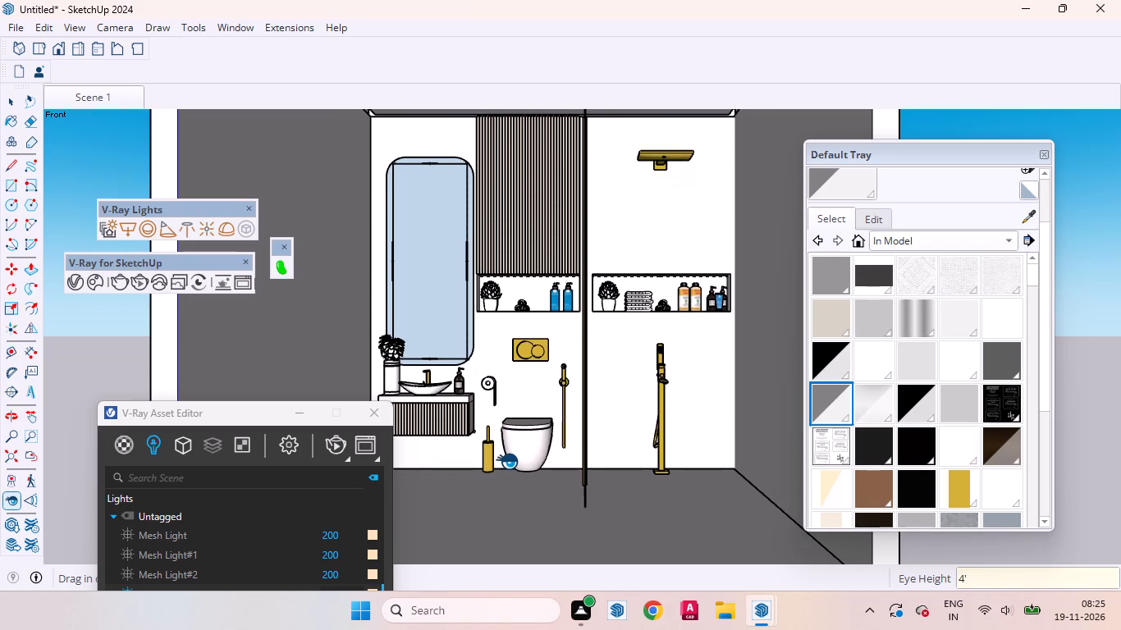
text(4')
click(8, 497)
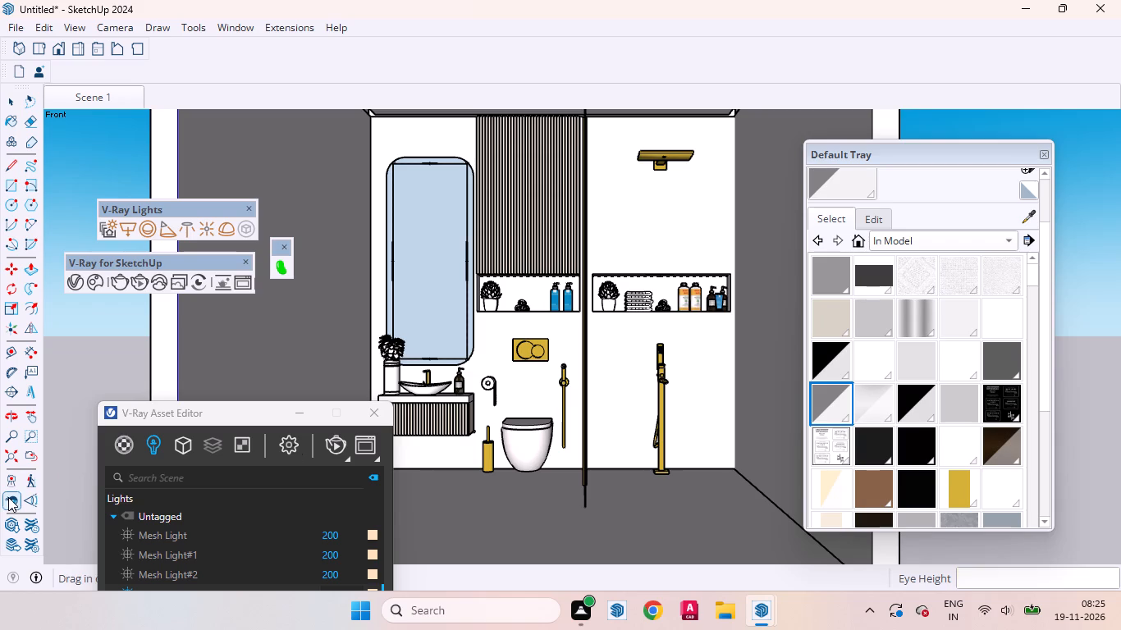
text(4')
key(4)
key(Return)
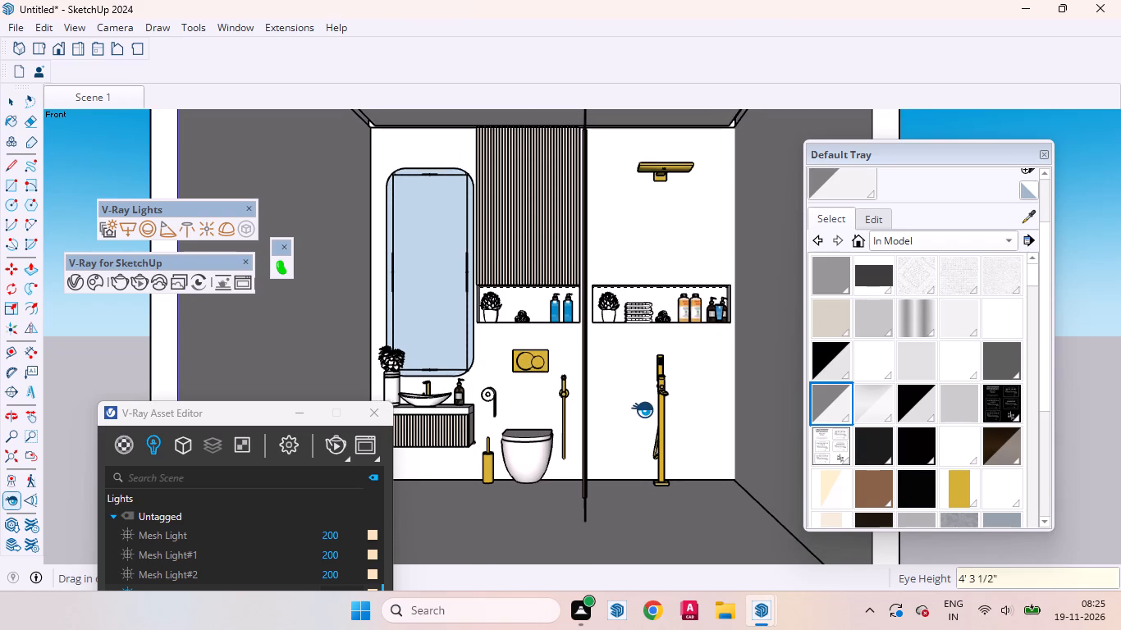
Update Scene 1 with the adjusted camera view and recall it after moving the view to check it.
right_click(99, 94)
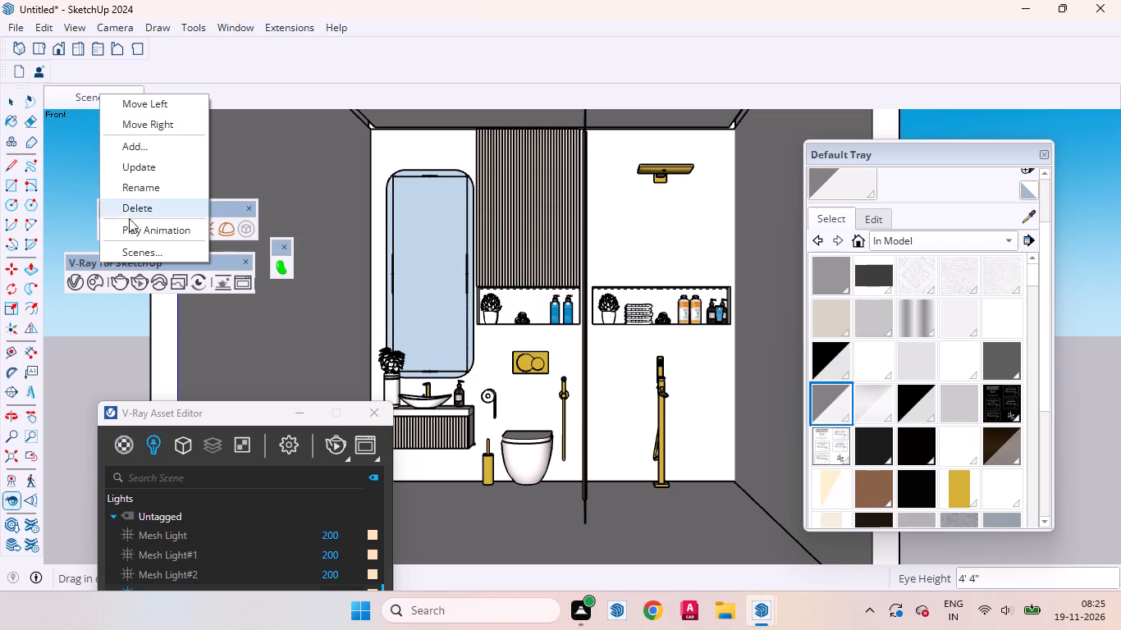
click(149, 172)
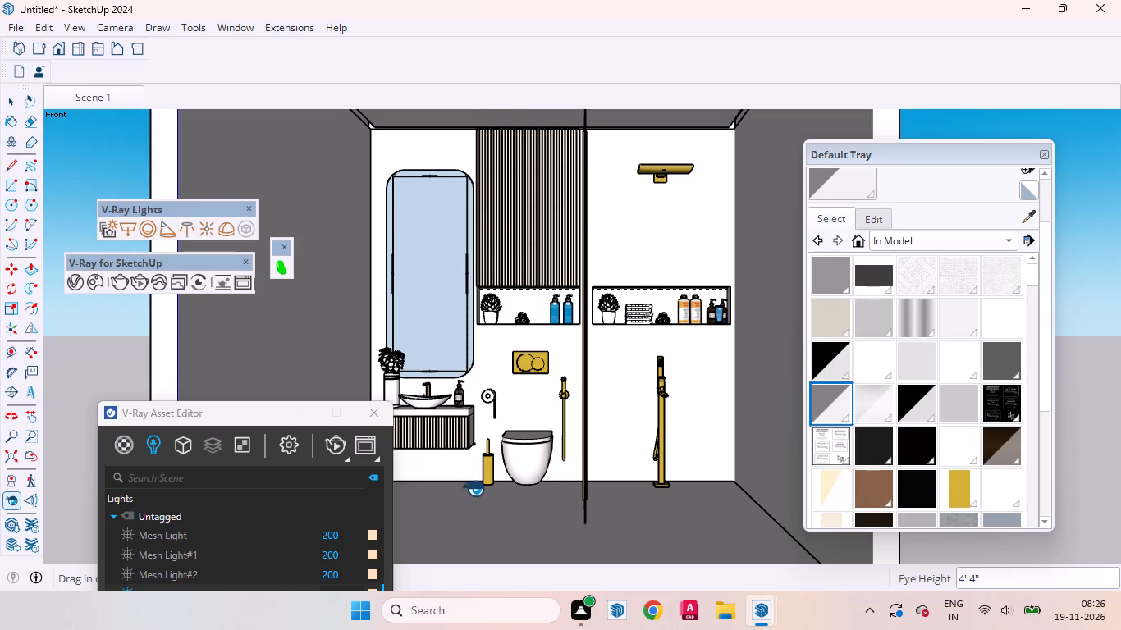
scroll(483, 492, up, 6)
middle_drag(552, 487, 561, 473)
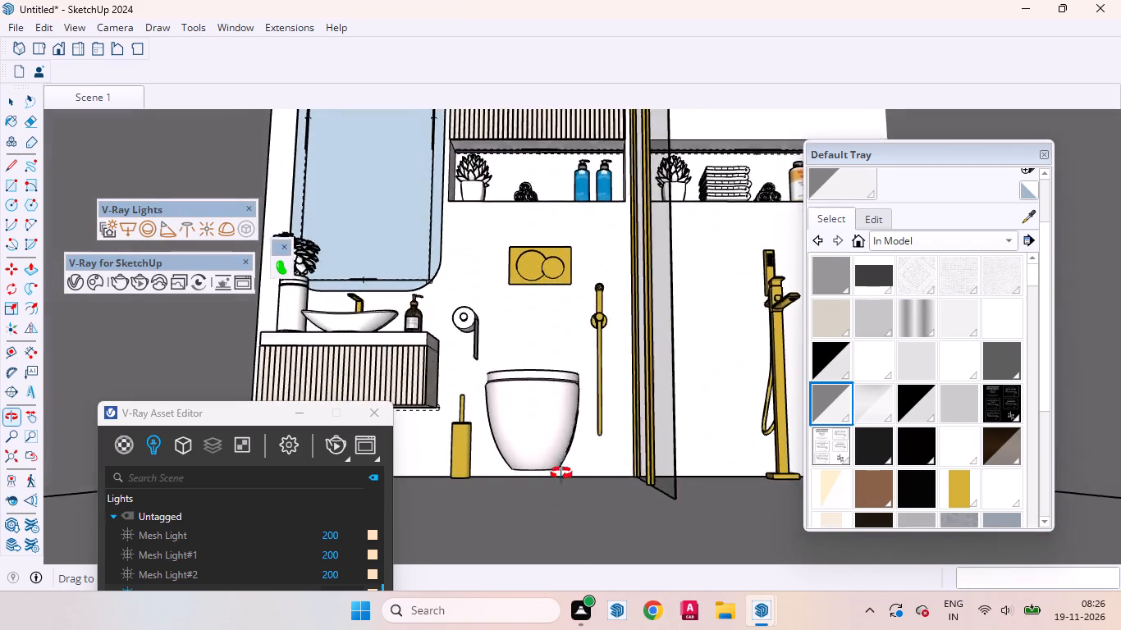
middle_drag(561, 473, 556, 537)
click(102, 94)
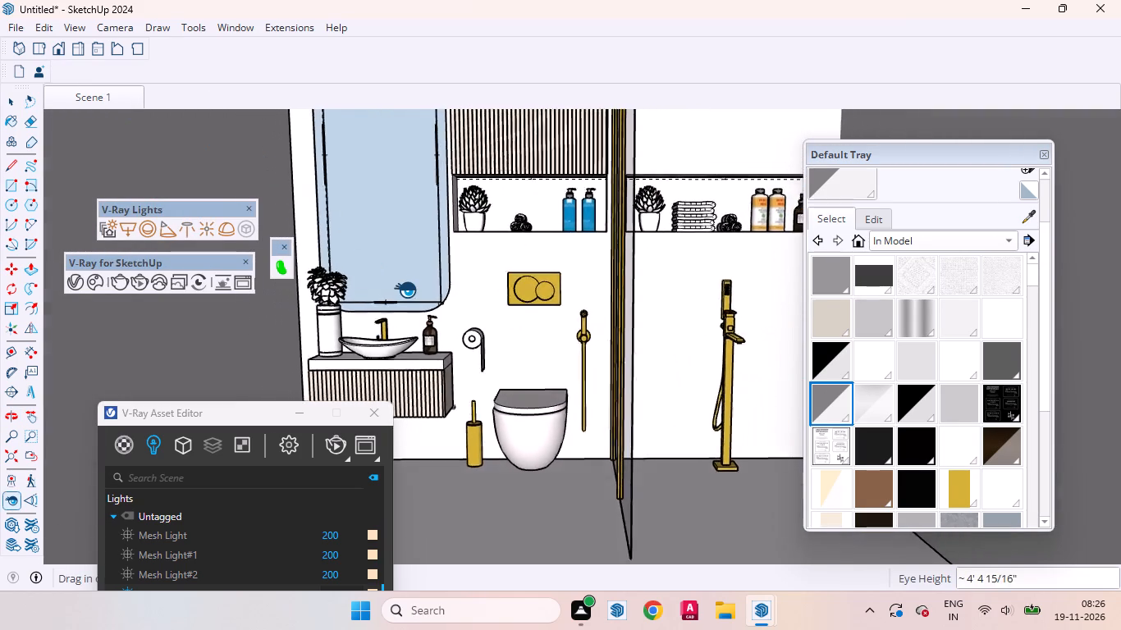
key(space)
Create an untextured material based on Generic, with RGB 129, 129, 129 and opacity 10, backing out of choosing a texture image.
scroll(464, 350, down, 7)
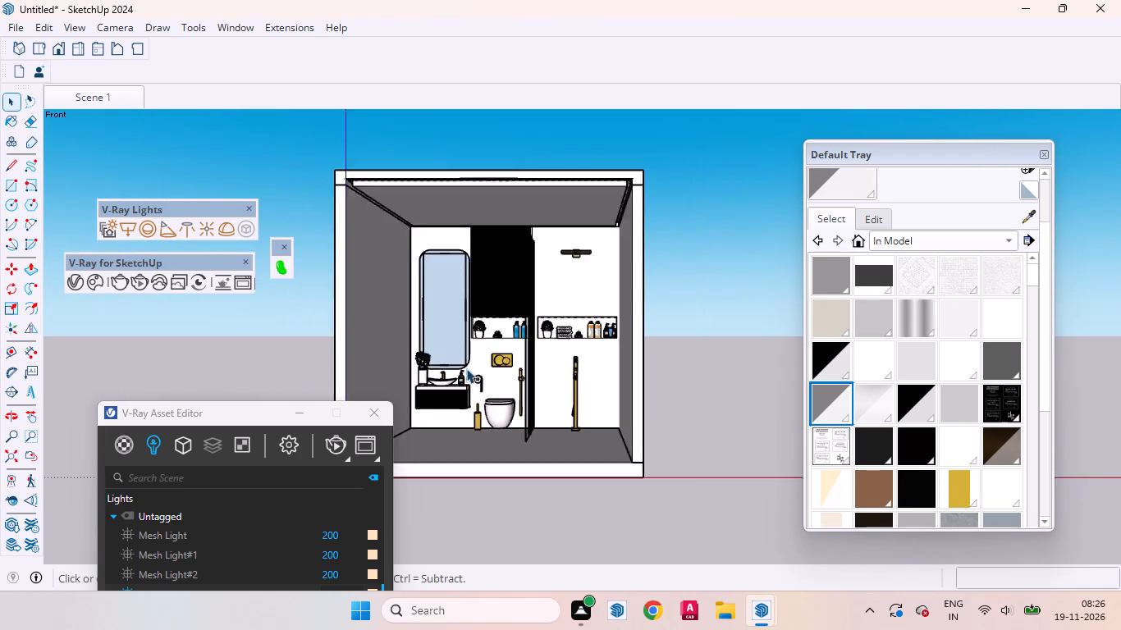
scroll(503, 307, down, 3)
middle_drag(515, 322, 501, 486)
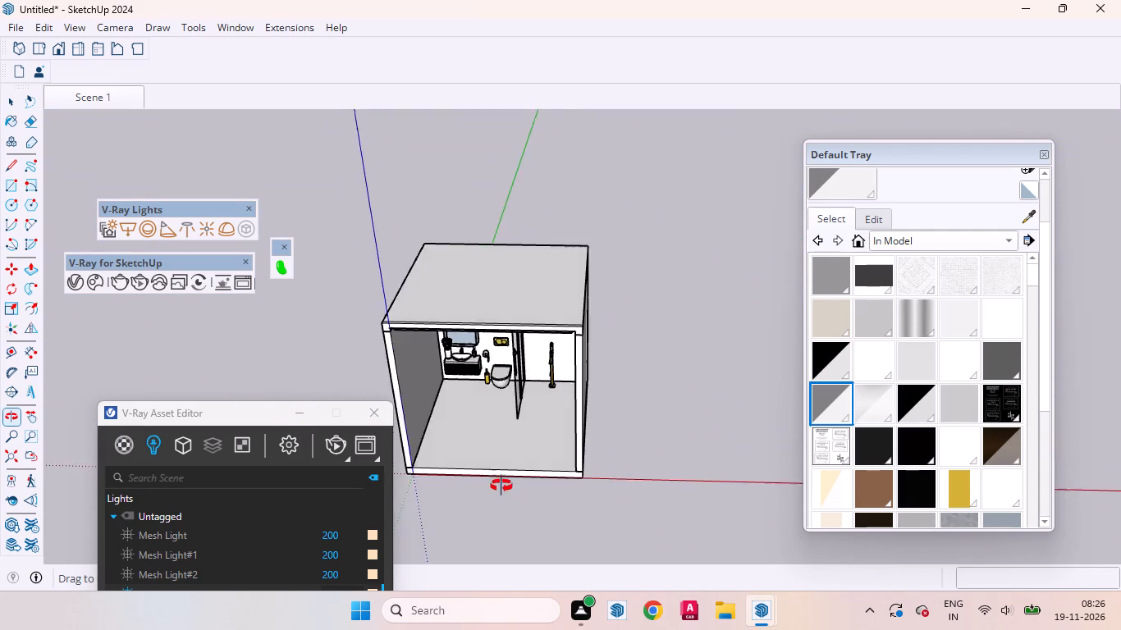
middle_drag(501, 486, 501, 454)
scroll(486, 234, down, 7)
scroll(435, 278, up, 14)
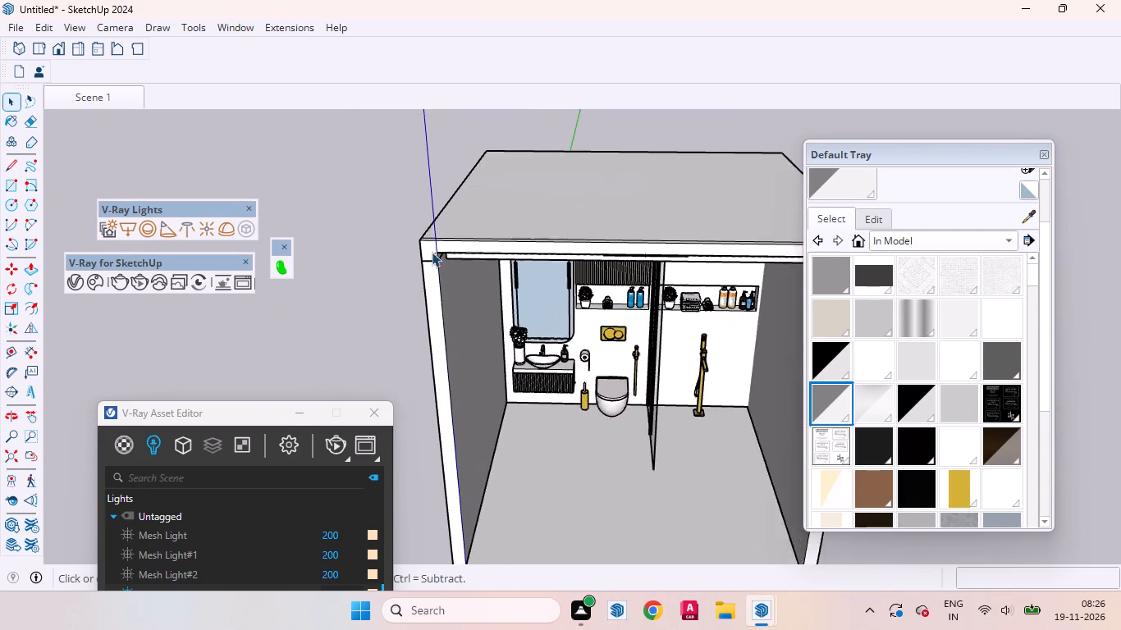
scroll(400, 244, down, 7)
scroll(446, 337, up, 9)
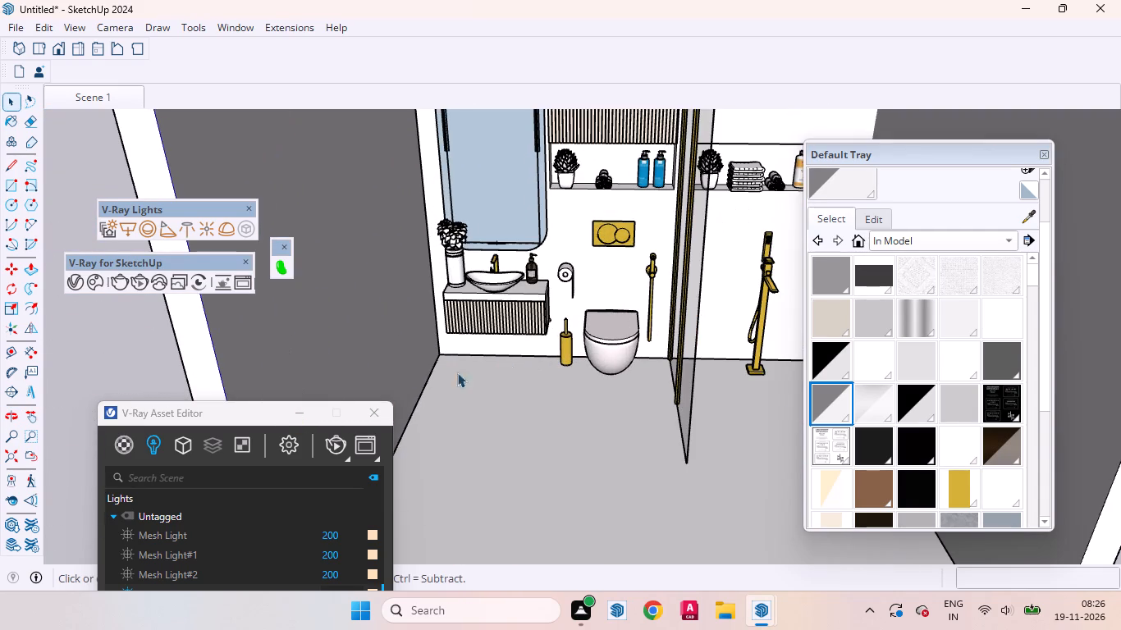
drag(249, 418, 426, 202)
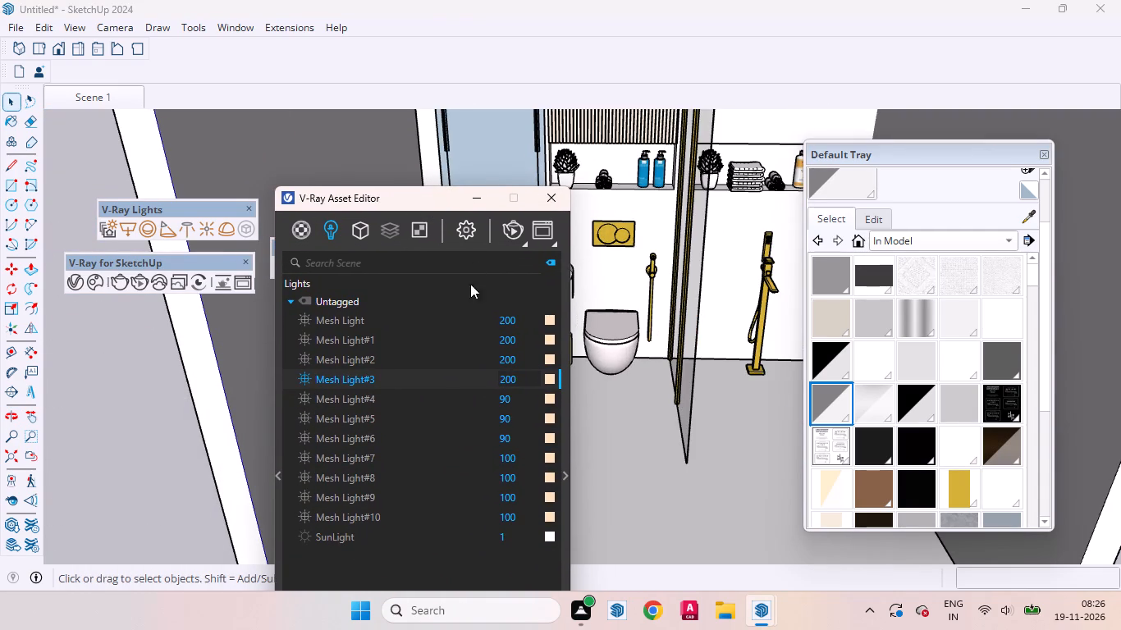
scroll(1000, 231, up, 2)
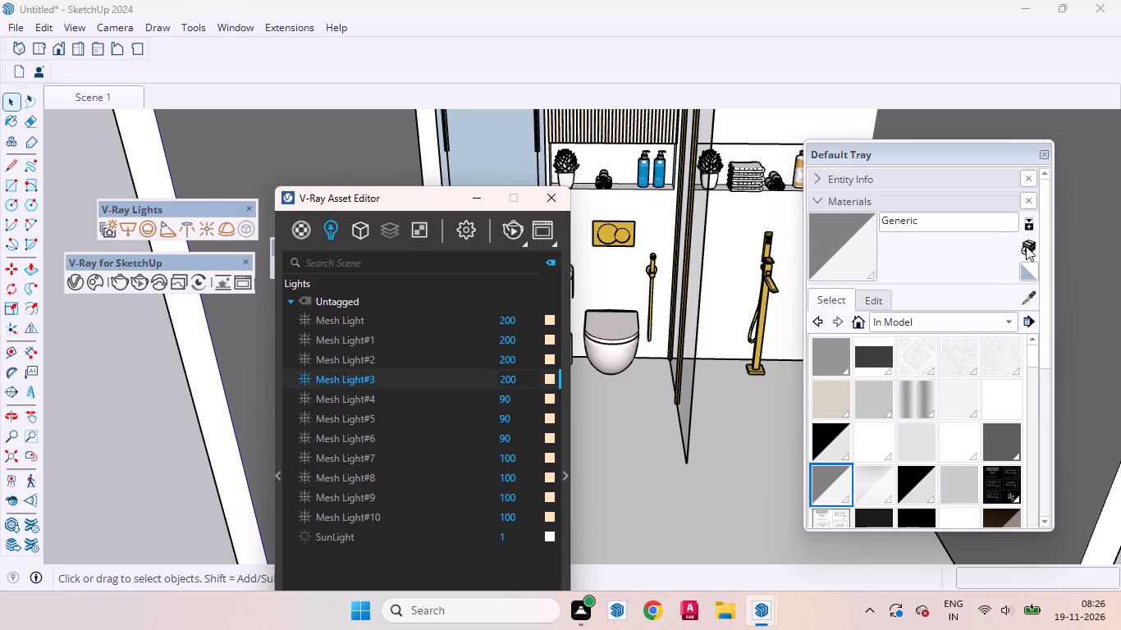
click(1026, 246)
click(862, 372)
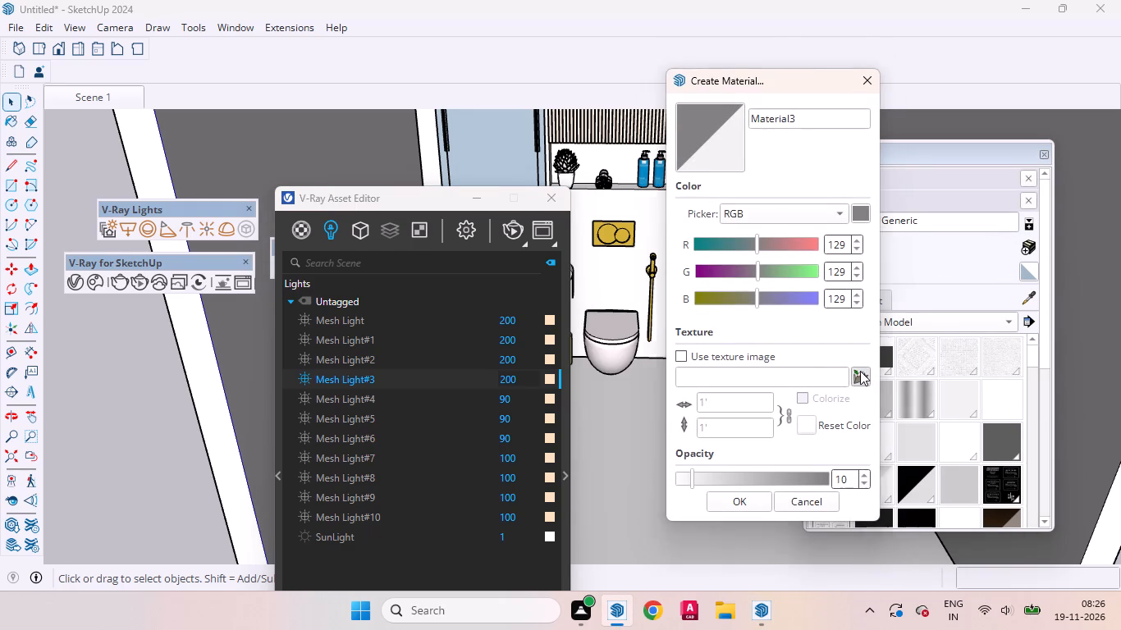
click(534, 40)
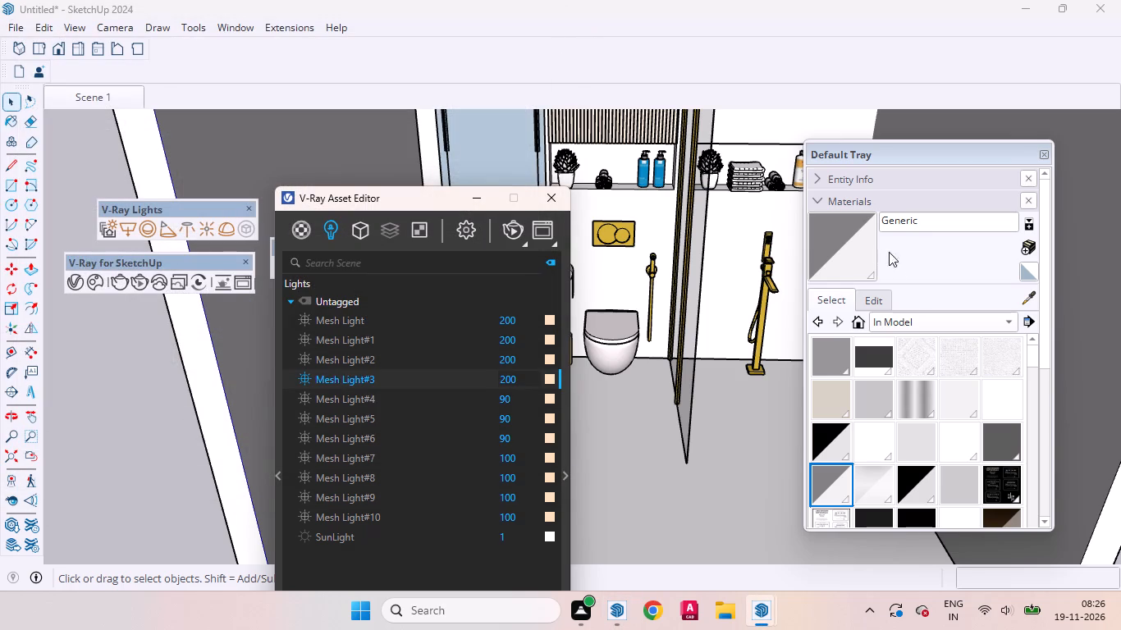
click(826, 359)
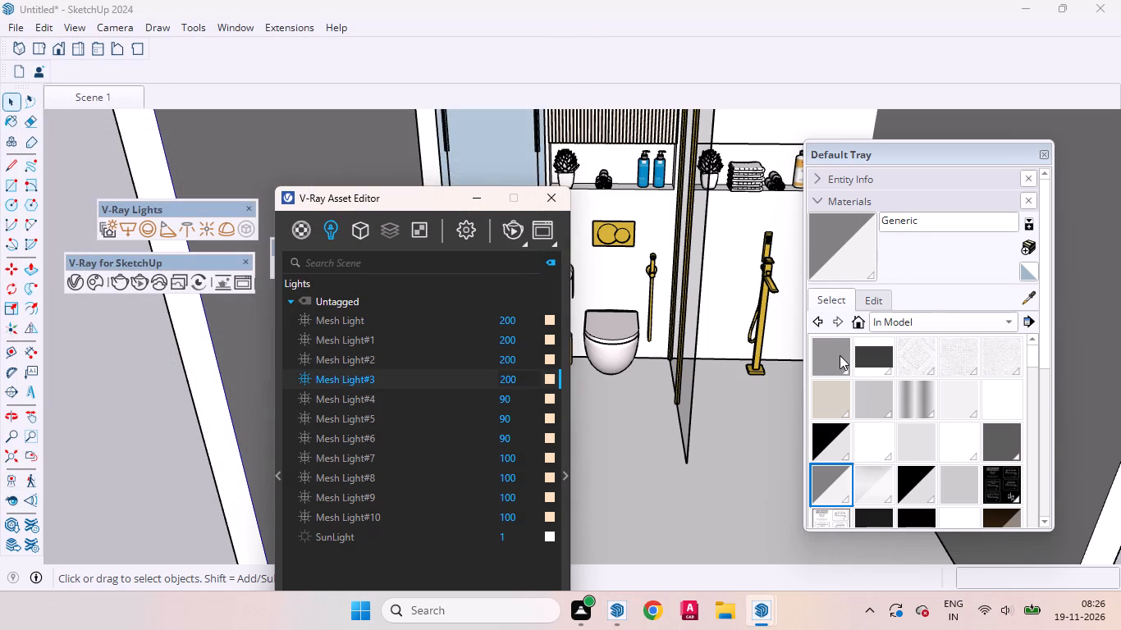
click(833, 356)
click(920, 441)
click(11, 96)
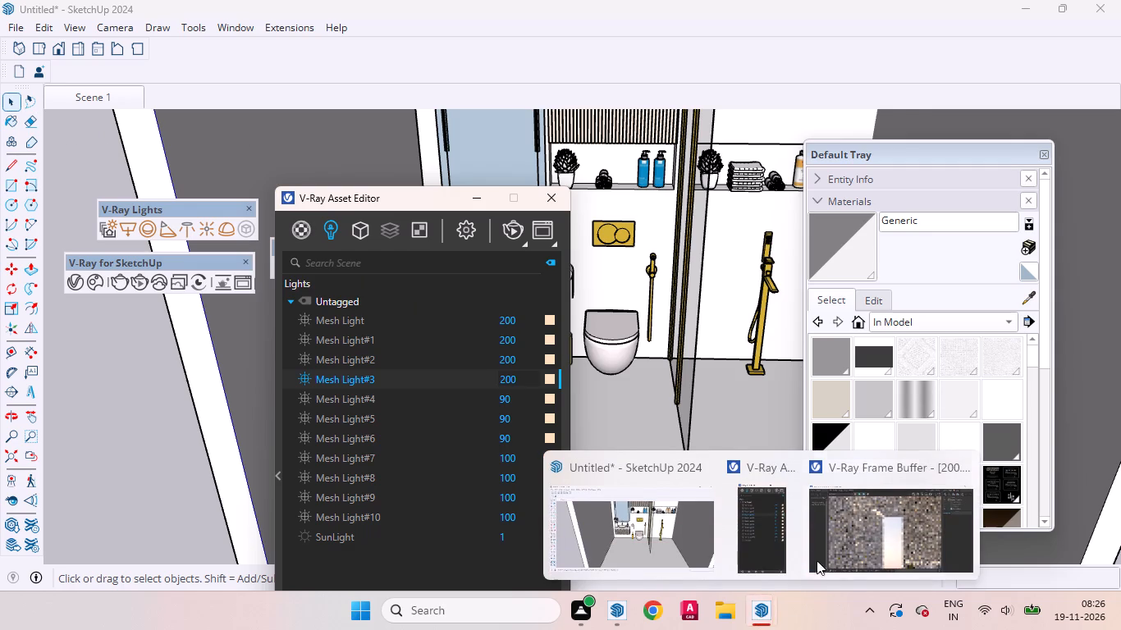
click(766, 541)
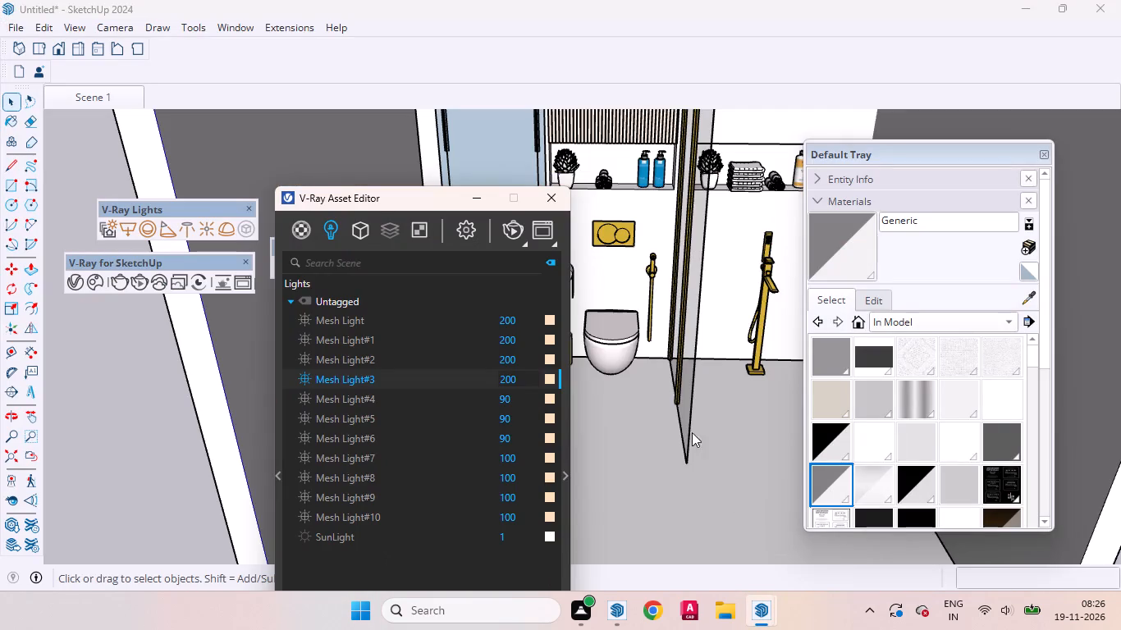
click(478, 200)
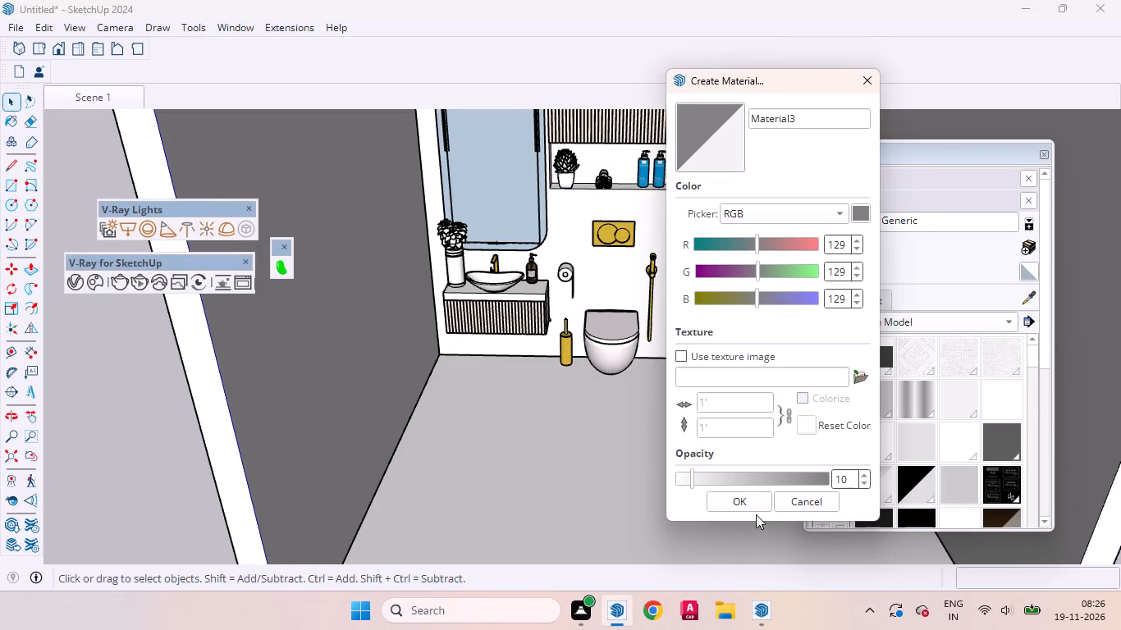
click(745, 506)
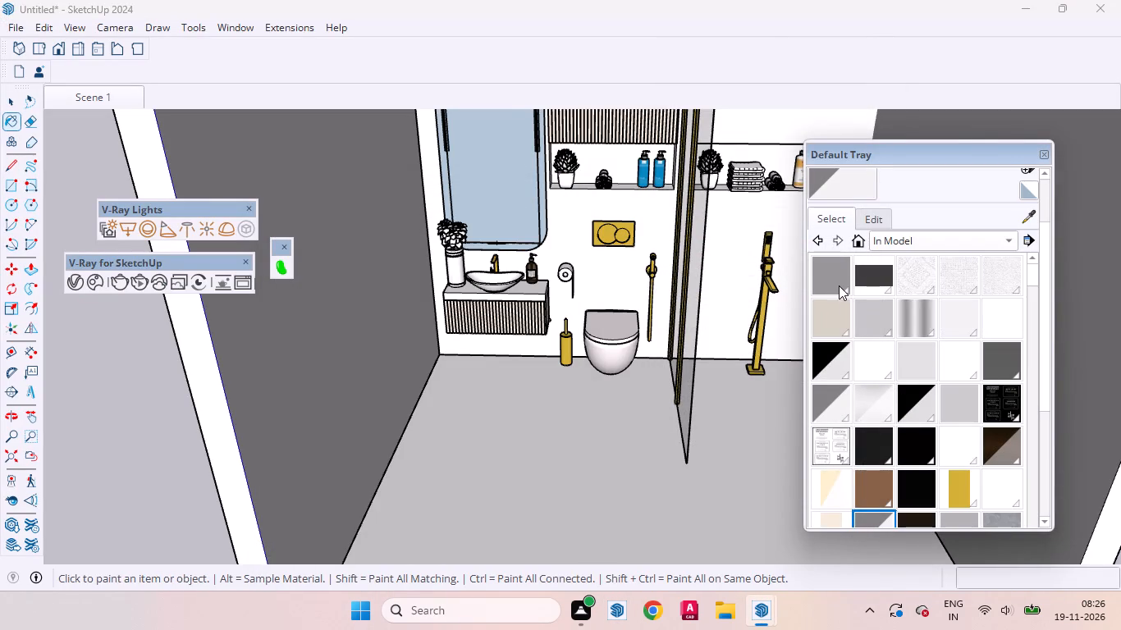
Create a material from the grey swatch using the texture image tvback laminate.jpg from Downloads at 100 opacity.
click(839, 285)
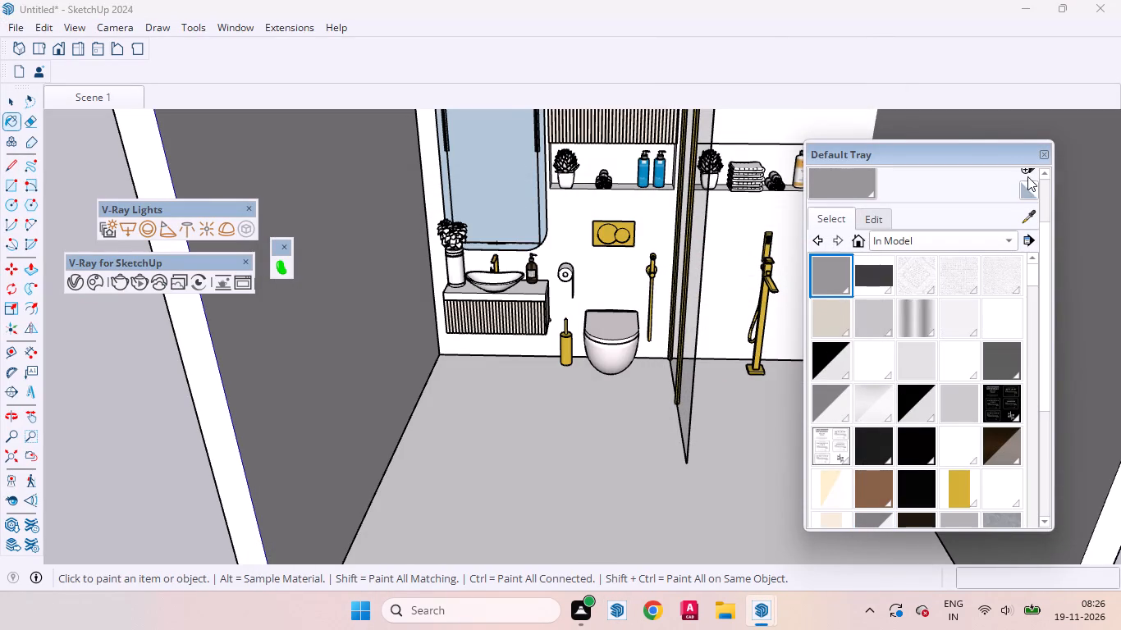
click(1028, 170)
click(864, 379)
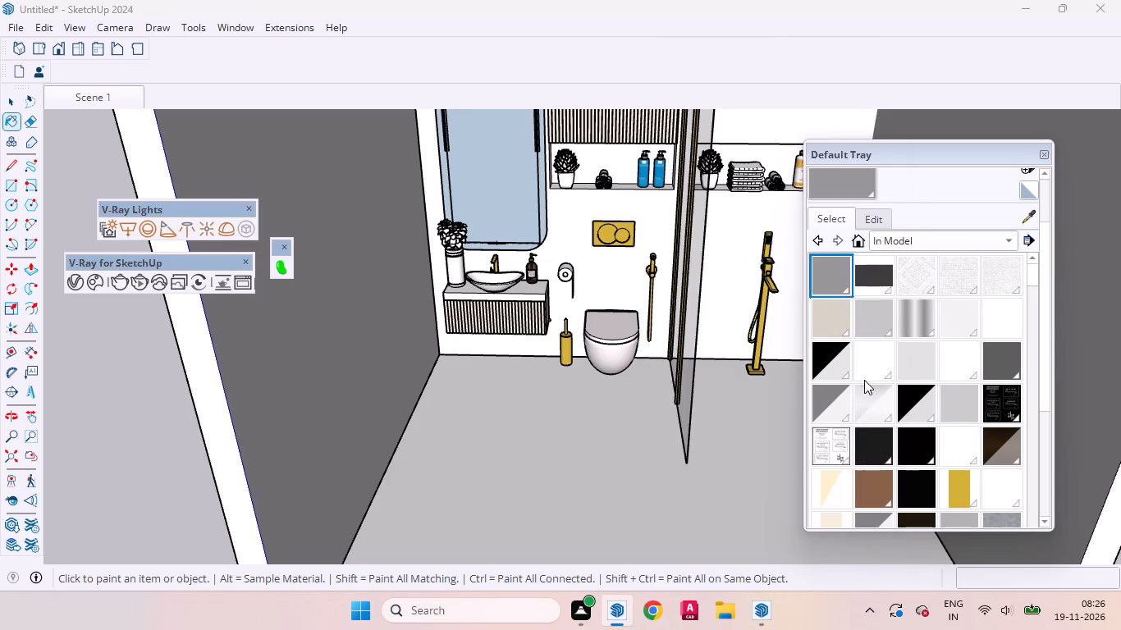
click(75, 234)
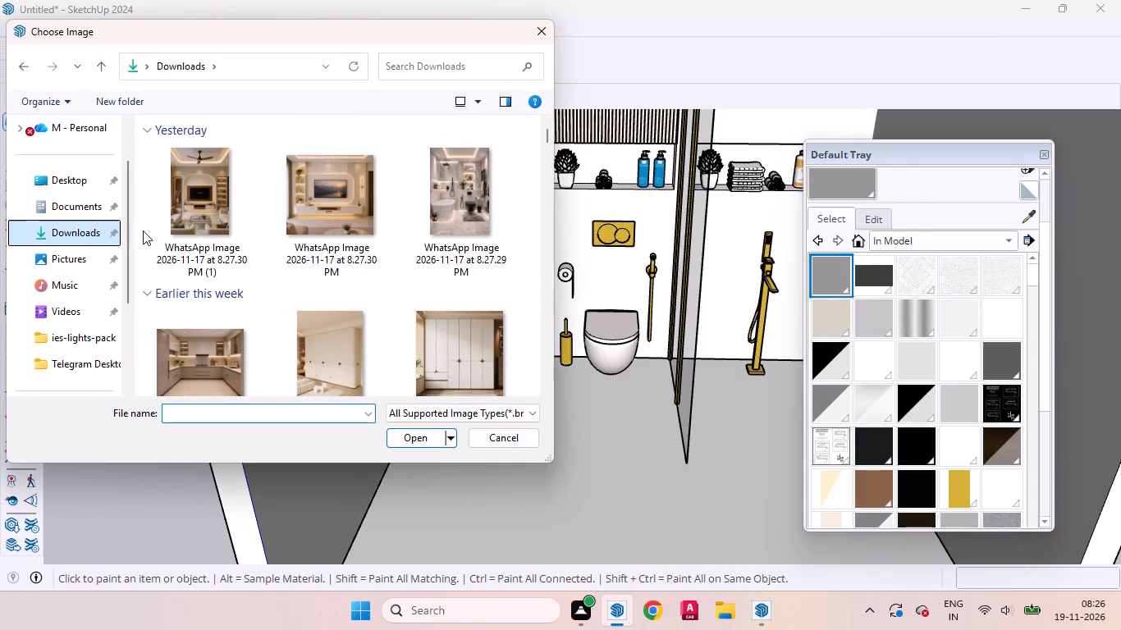
scroll(295, 279, down, 2)
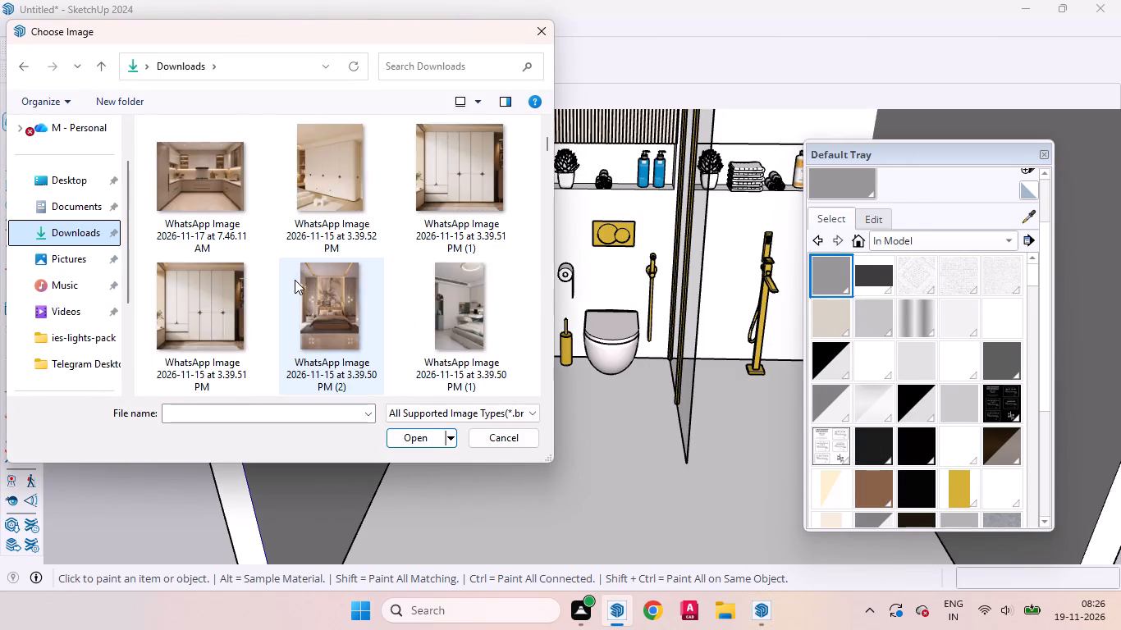
scroll(295, 280, down, 11)
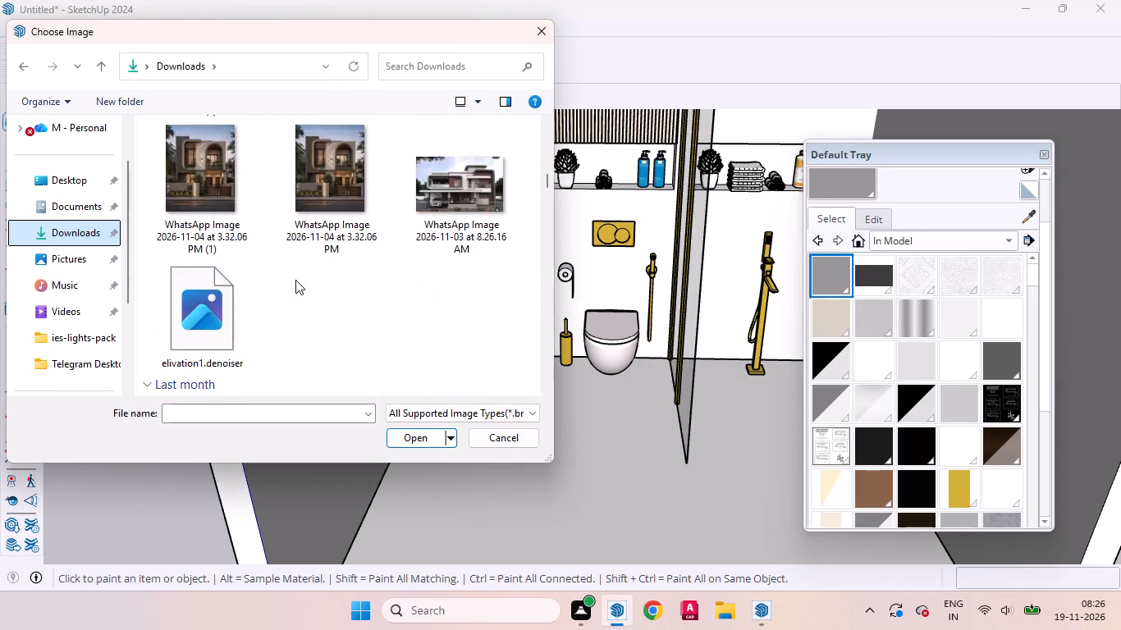
scroll(295, 280, down, 12)
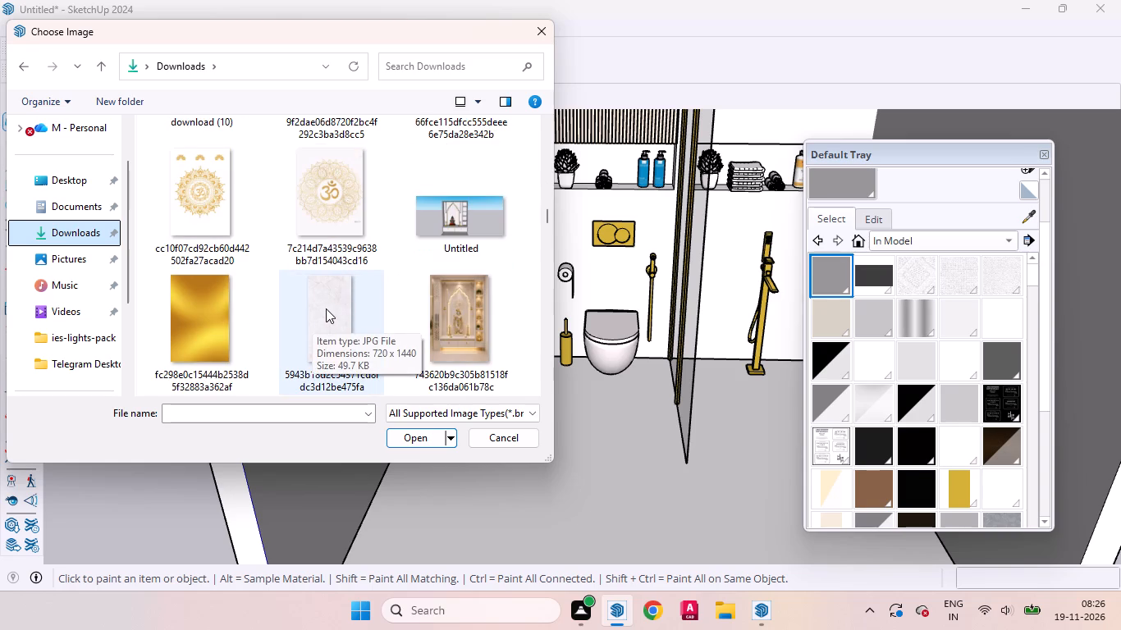
click(179, 324)
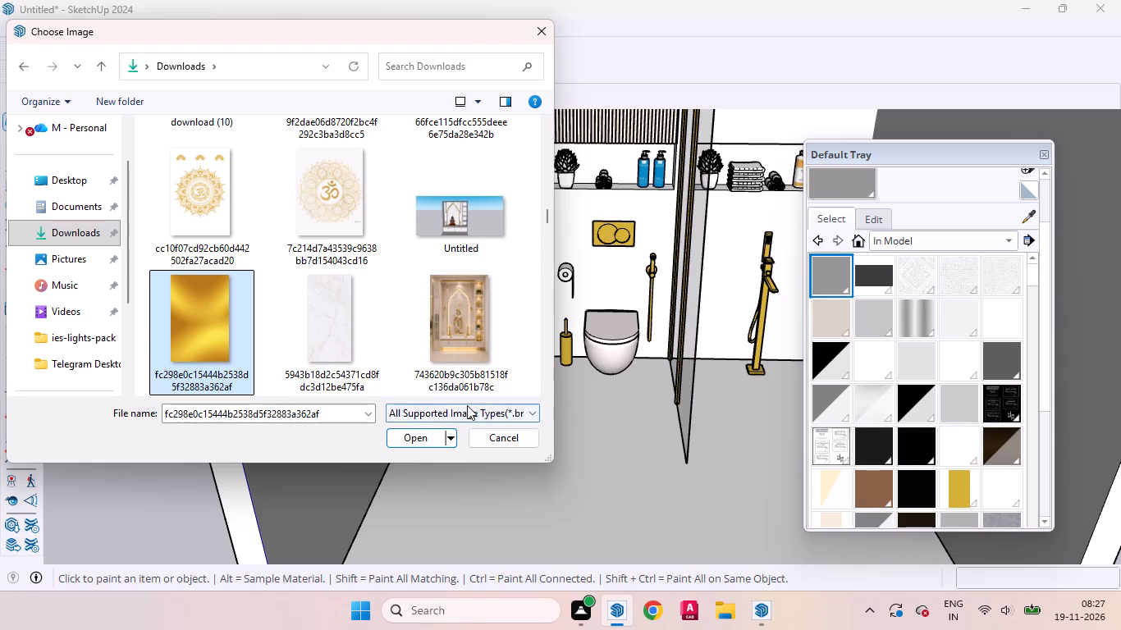
click(345, 337)
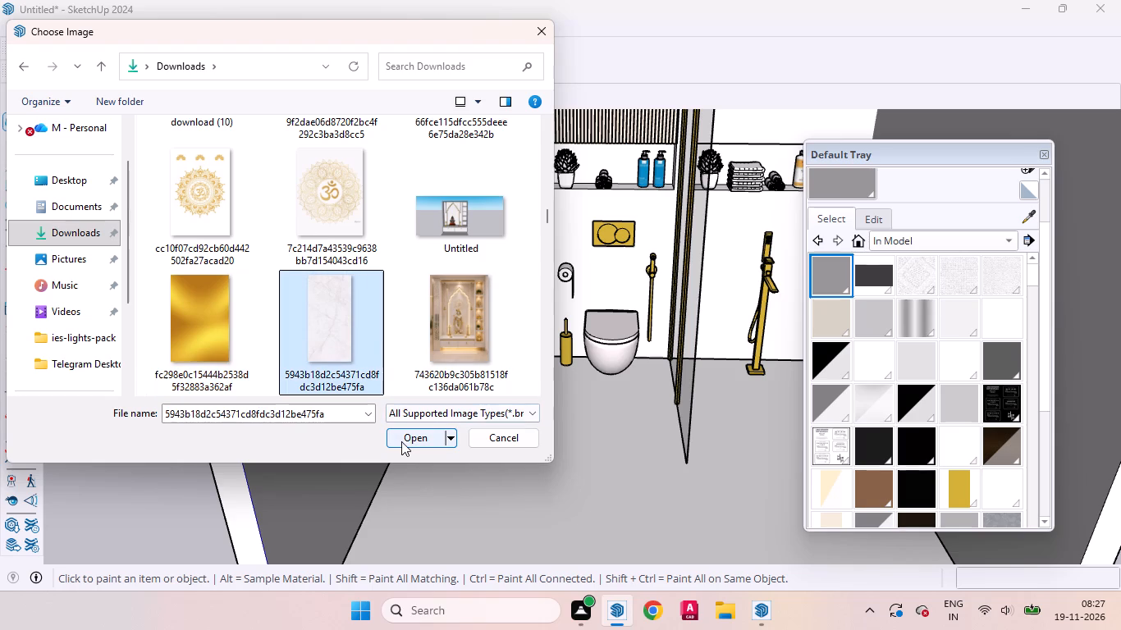
scroll(390, 311, down, 2)
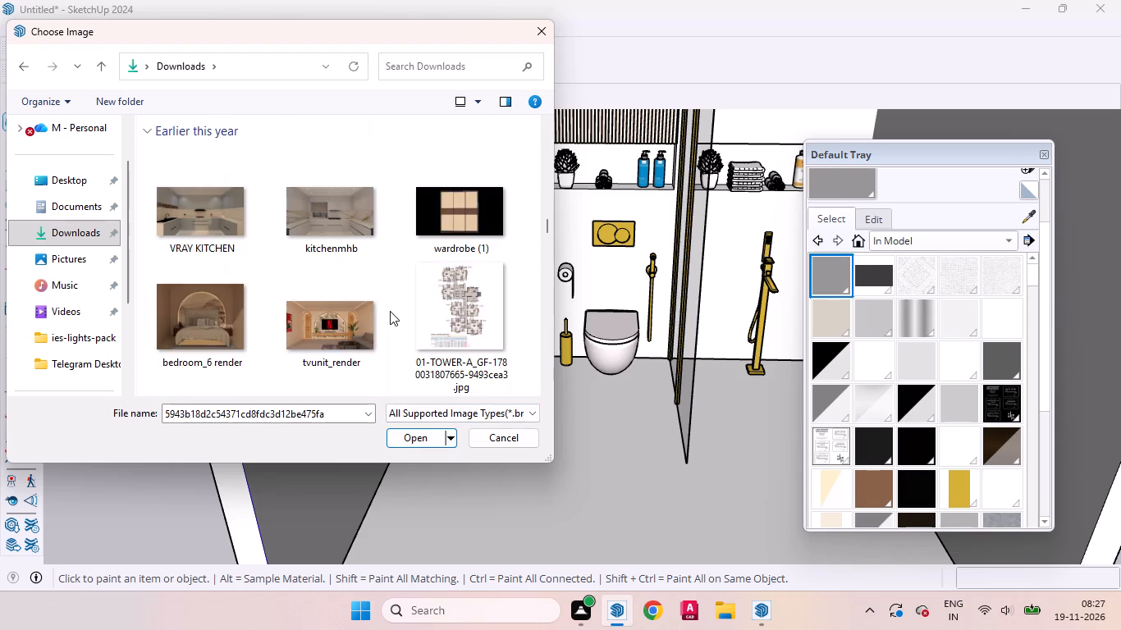
scroll(390, 311, down, 4)
scroll(388, 313, up, 1)
scroll(388, 313, down, 4)
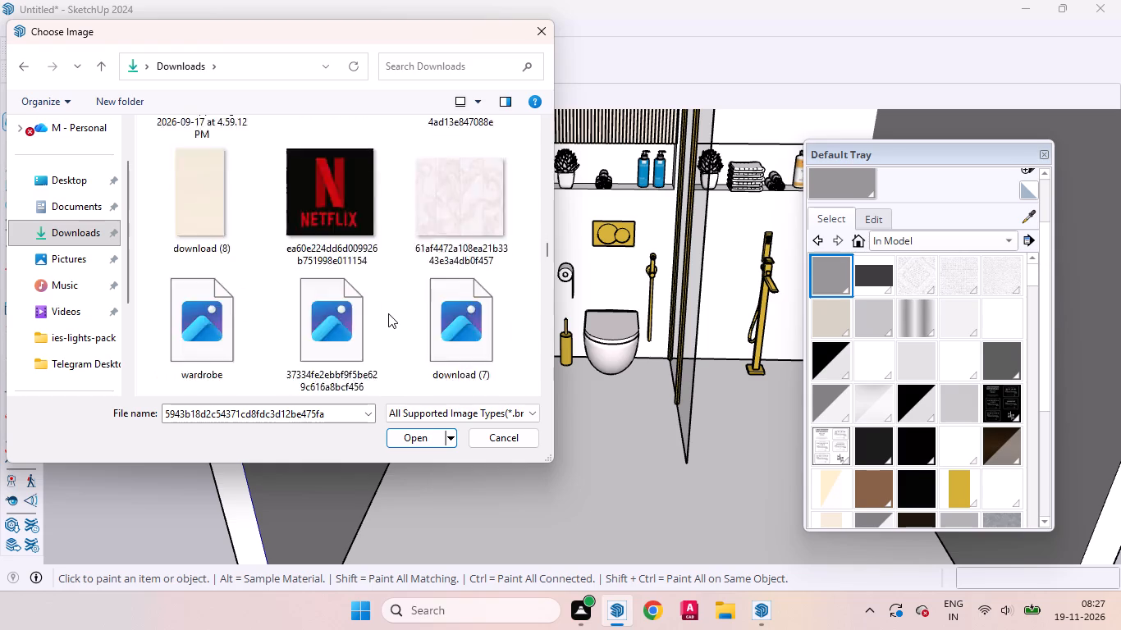
scroll(388, 313, down, 3)
scroll(388, 313, up, 2)
scroll(388, 313, down, 1)
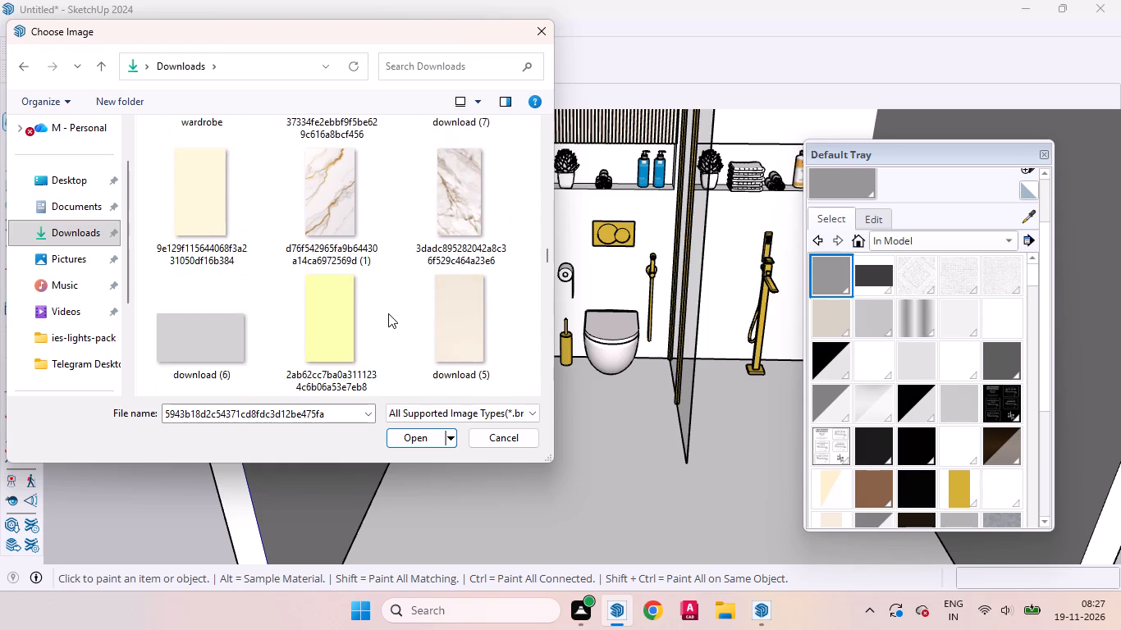
scroll(388, 313, down, 6)
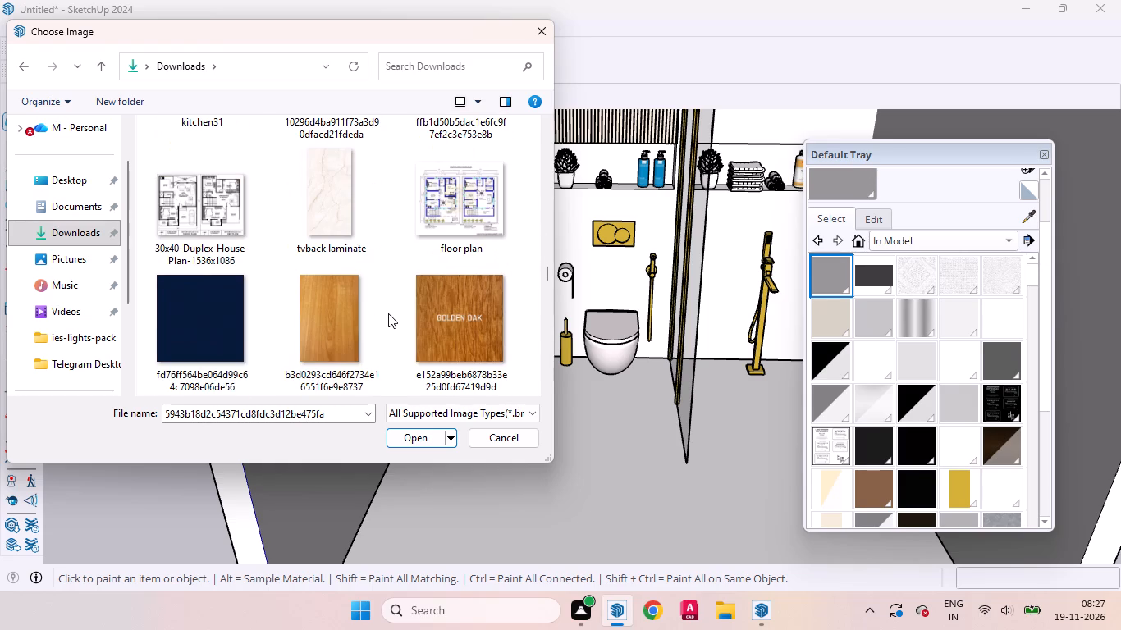
scroll(388, 313, up, 1)
click(355, 313)
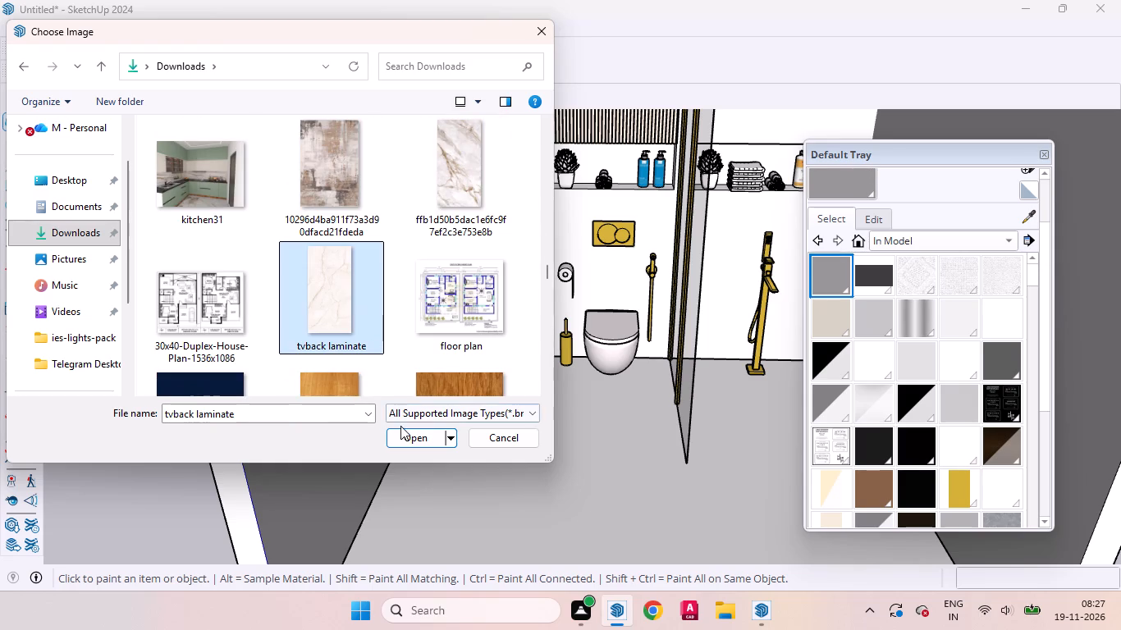
click(406, 435)
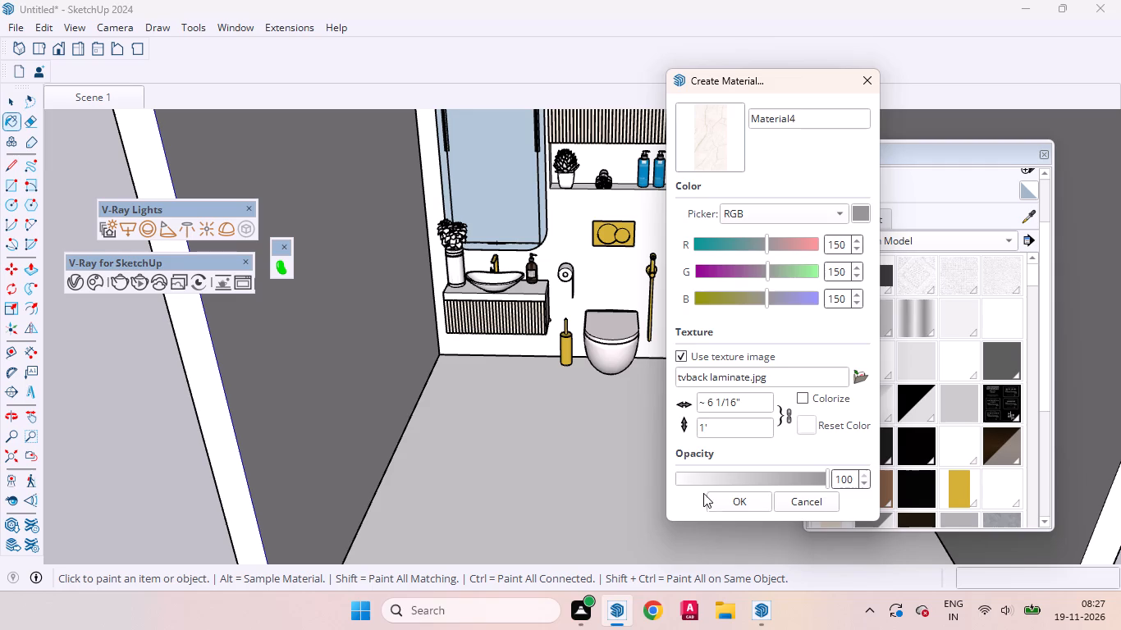
click(729, 495)
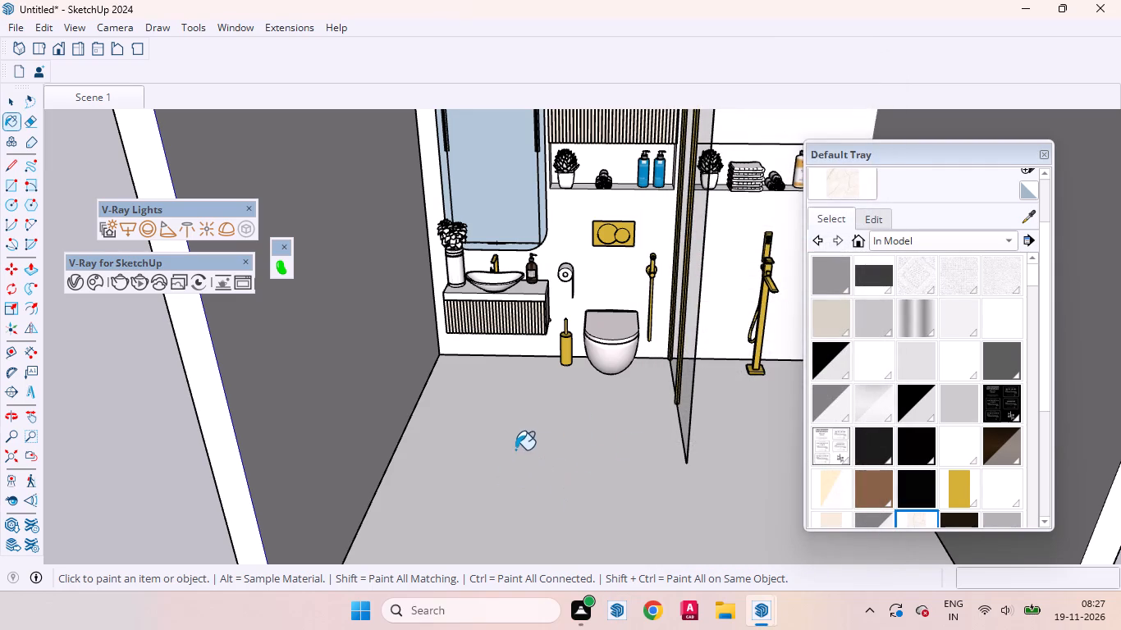
Open the bathroom room group and paint the floor face with the tvback laminate marble material.
key(space)
scroll(507, 279, down, 2)
scroll(507, 279, up, 1)
scroll(507, 279, down, 1)
middle_drag(535, 443, 528, 482)
click(525, 483)
double_click(513, 483)
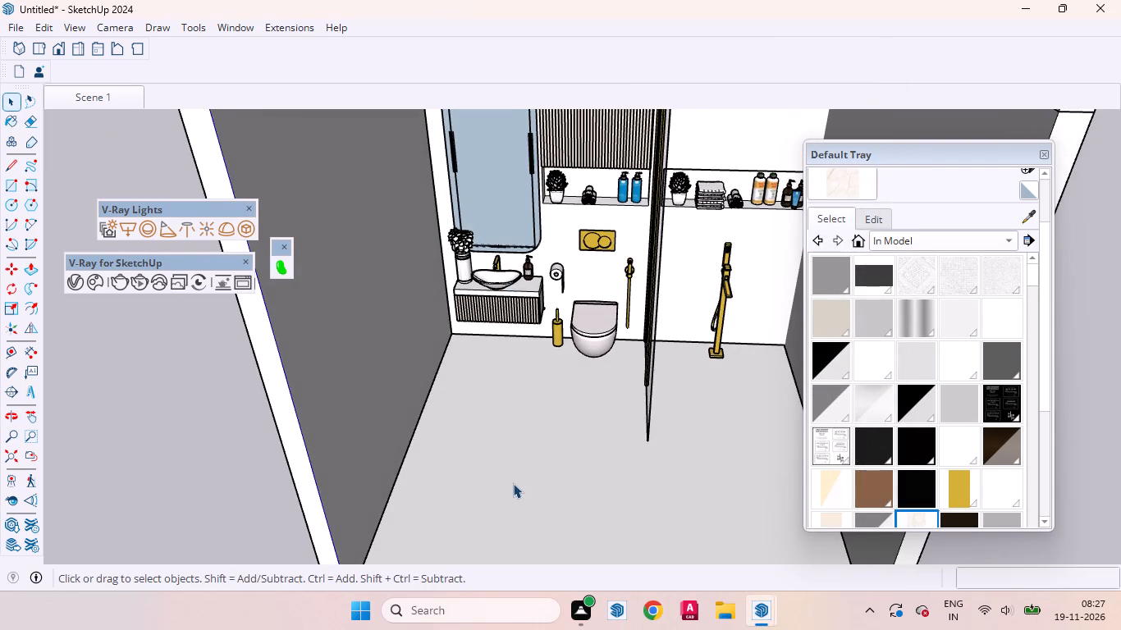
click(566, 468)
click(844, 182)
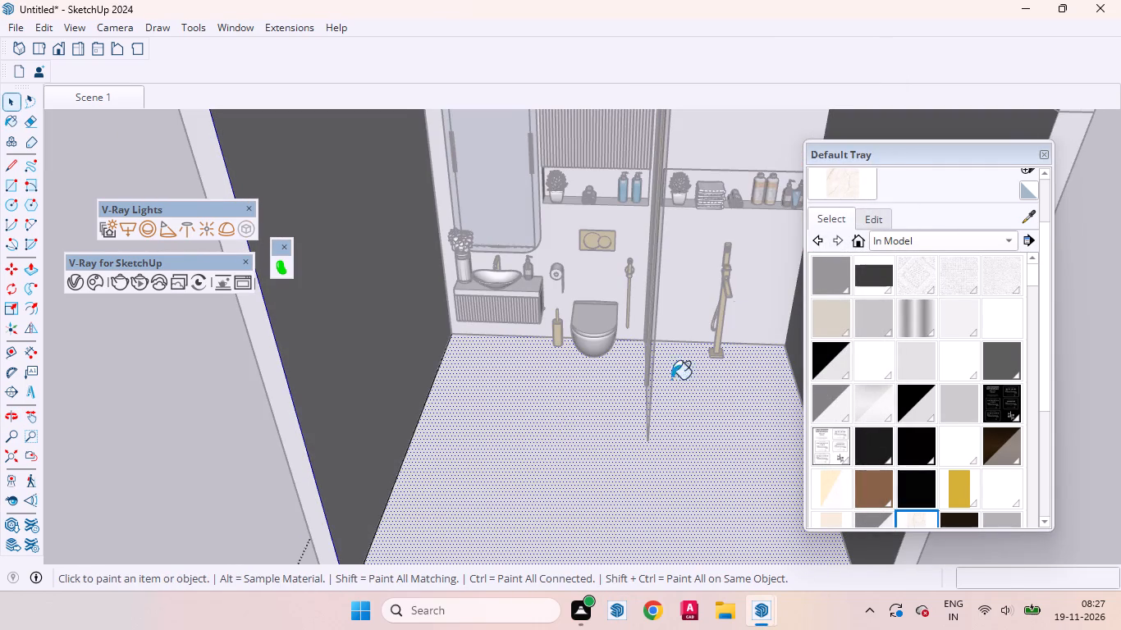
click(615, 505)
key(space)
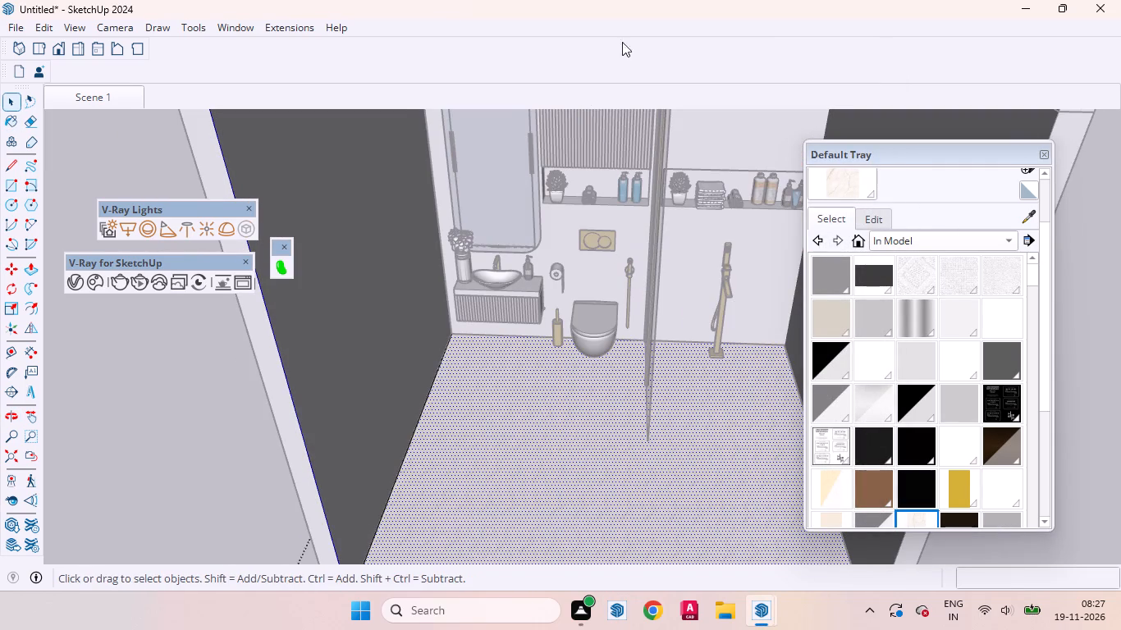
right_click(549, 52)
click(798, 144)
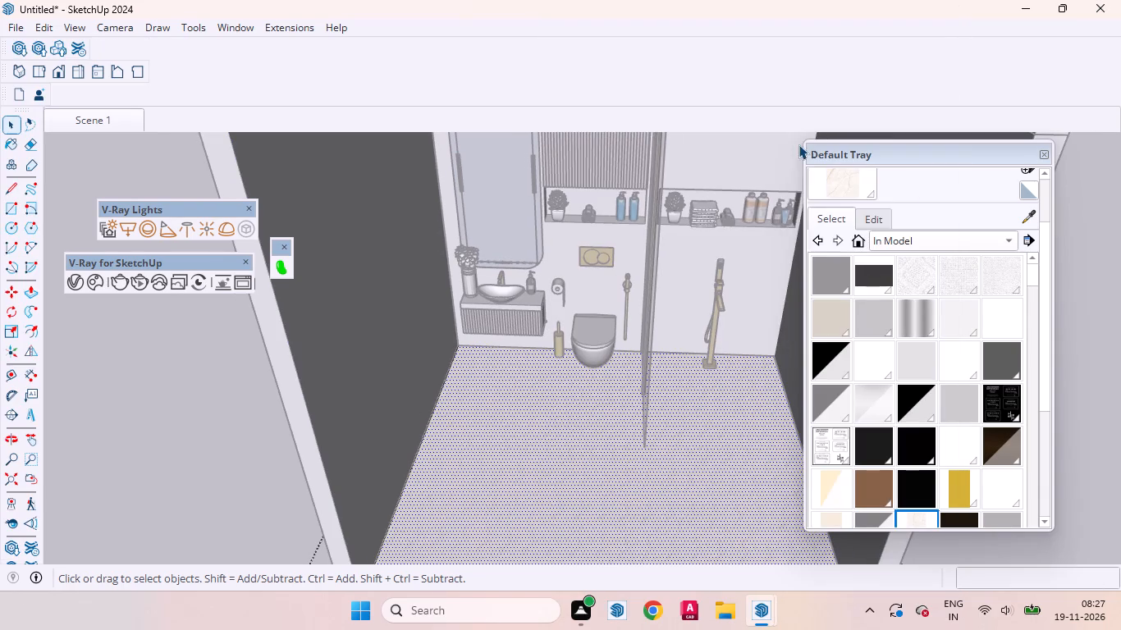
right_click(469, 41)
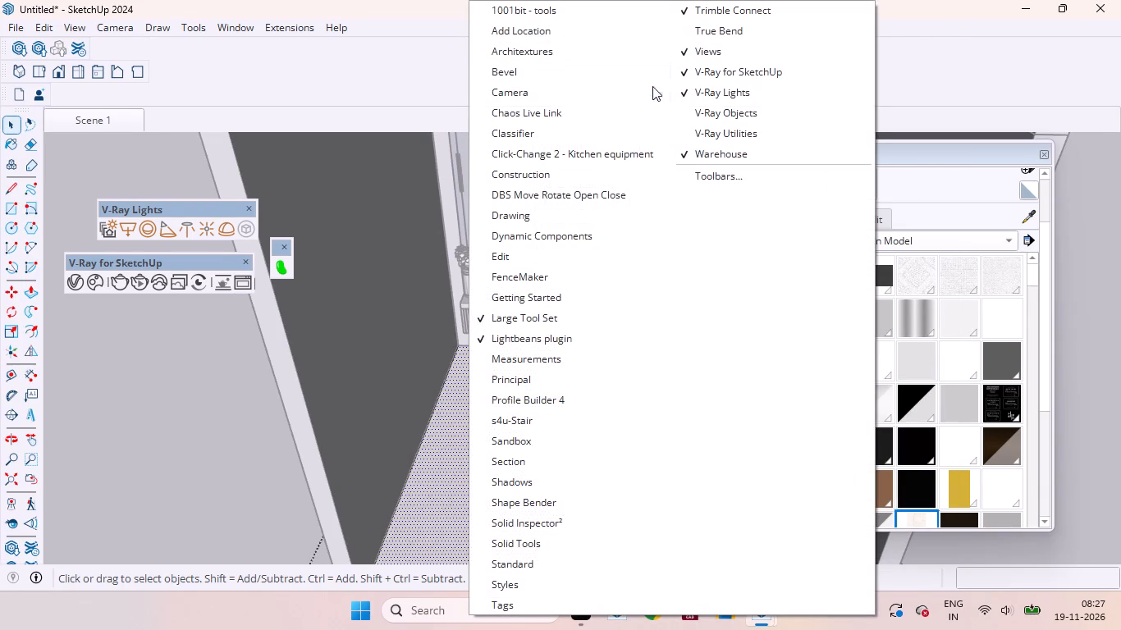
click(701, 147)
Display the V-Ray Utilities tools and apply the tri-planar fit projection to the floor's marble texture.
right_click(546, 57)
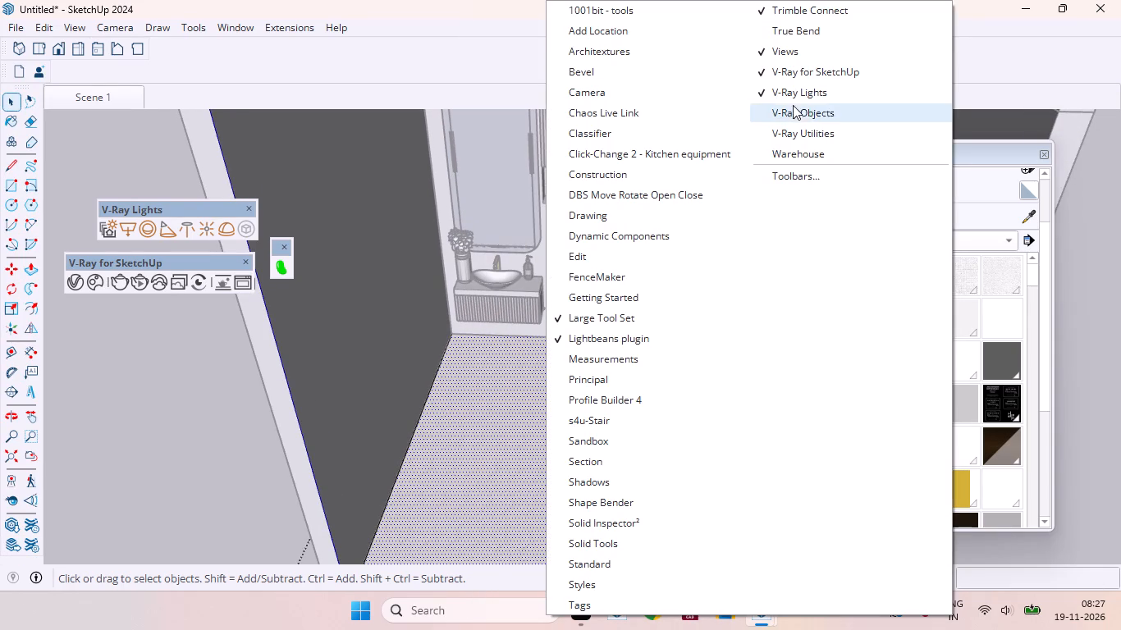
click(828, 125)
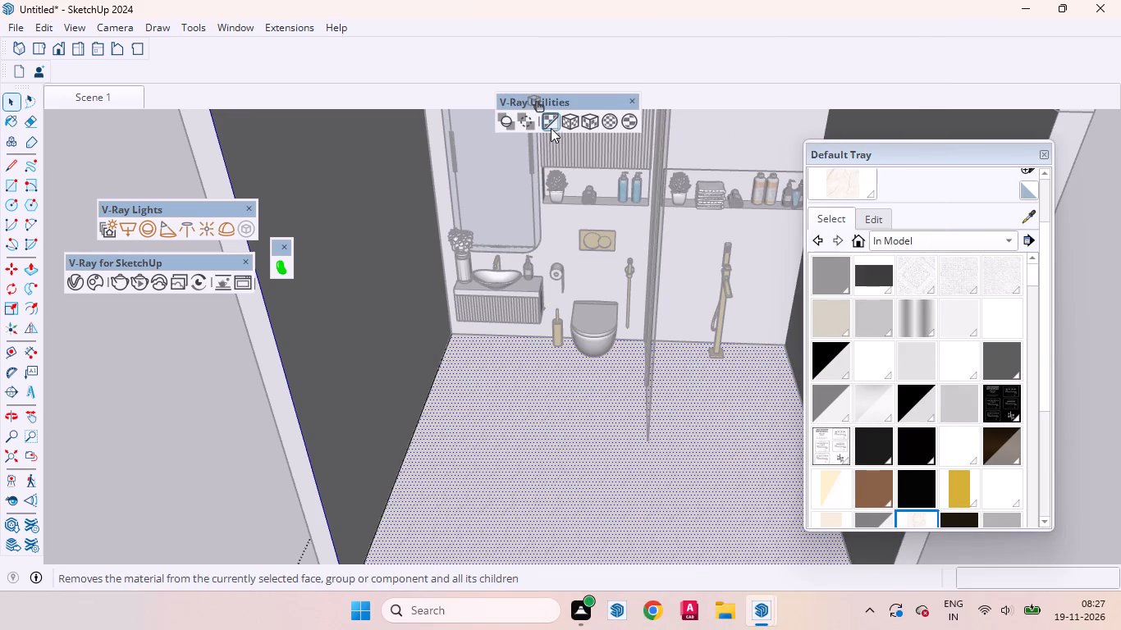
click(588, 126)
scroll(585, 305, down, 2)
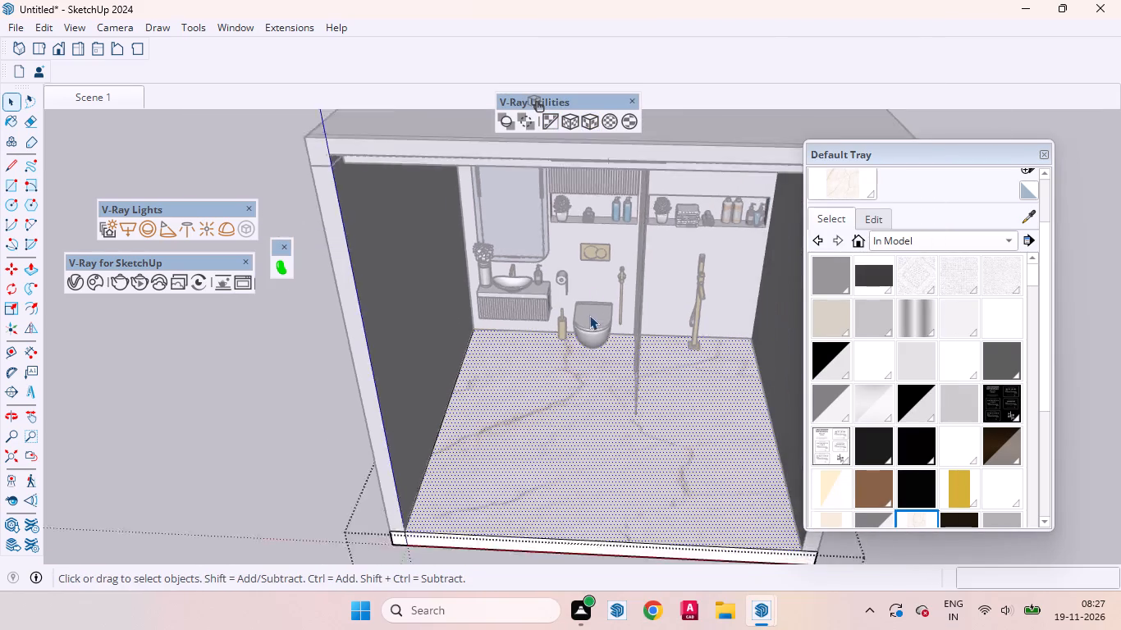
scroll(589, 315, down, 7)
click(743, 404)
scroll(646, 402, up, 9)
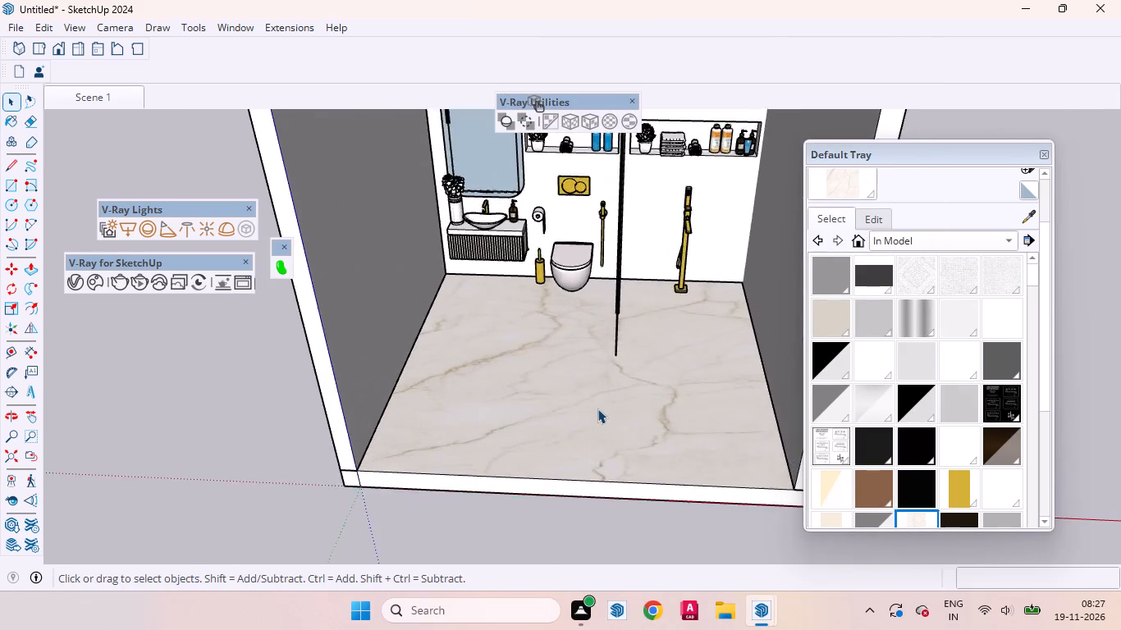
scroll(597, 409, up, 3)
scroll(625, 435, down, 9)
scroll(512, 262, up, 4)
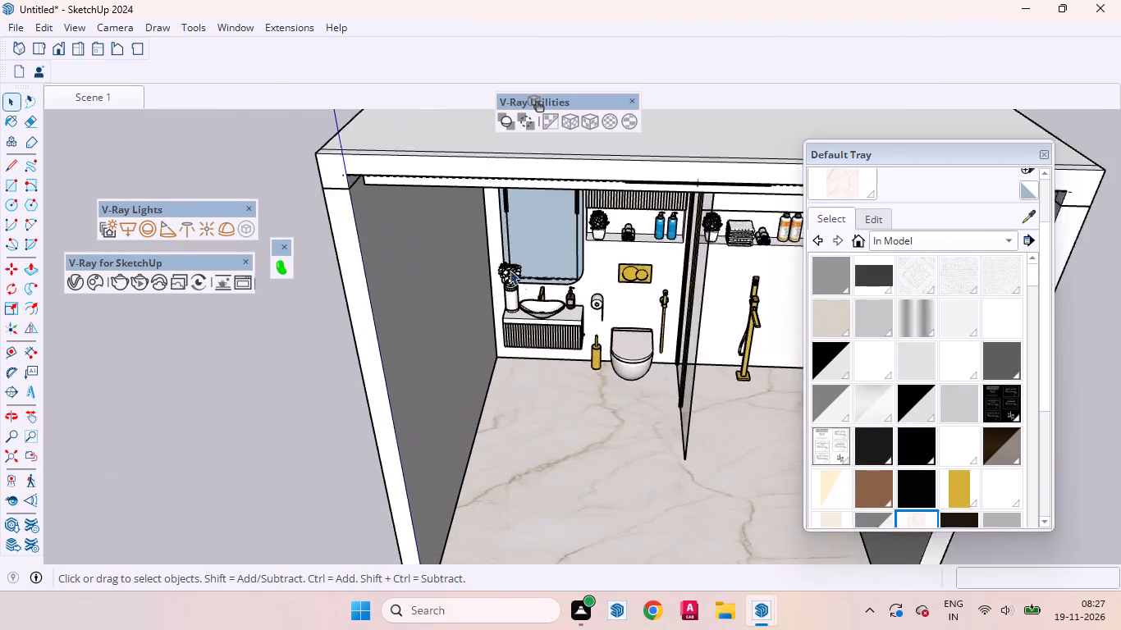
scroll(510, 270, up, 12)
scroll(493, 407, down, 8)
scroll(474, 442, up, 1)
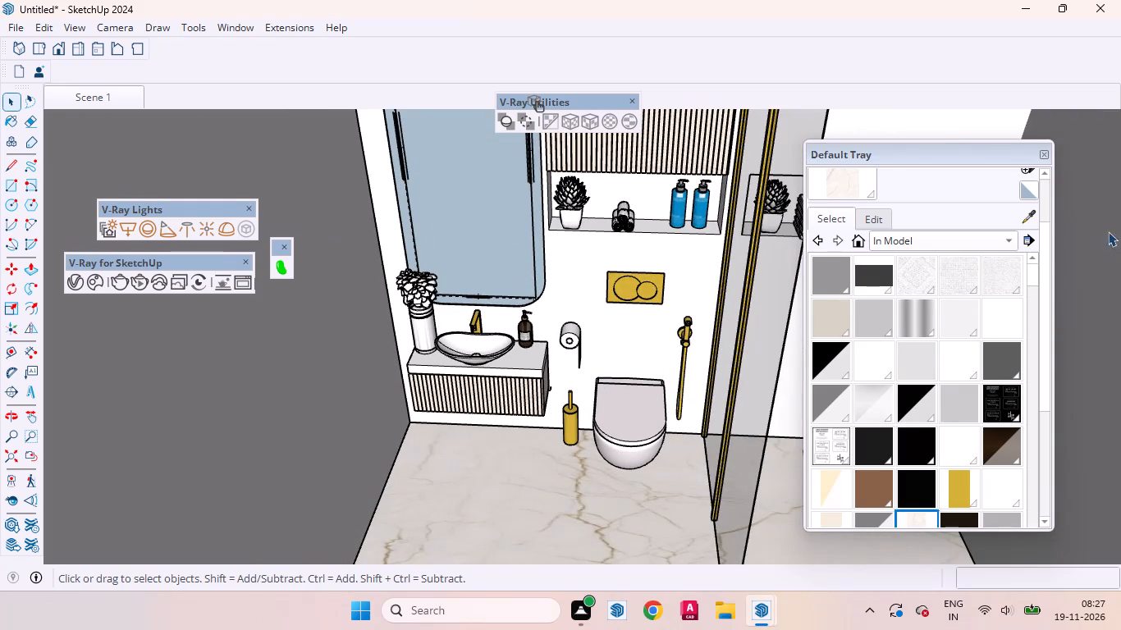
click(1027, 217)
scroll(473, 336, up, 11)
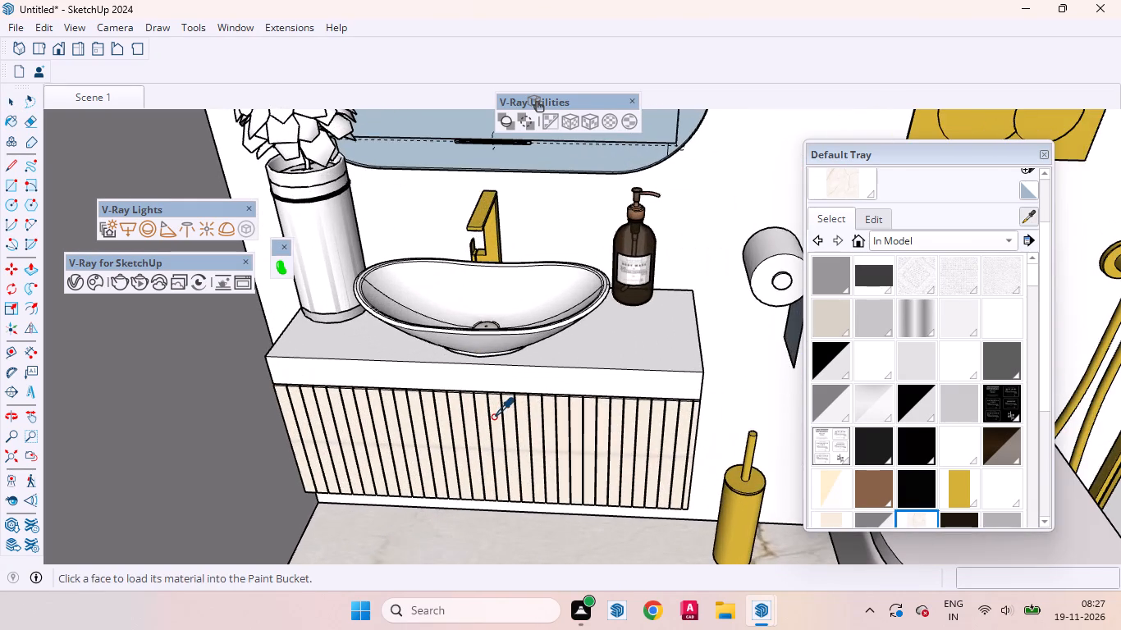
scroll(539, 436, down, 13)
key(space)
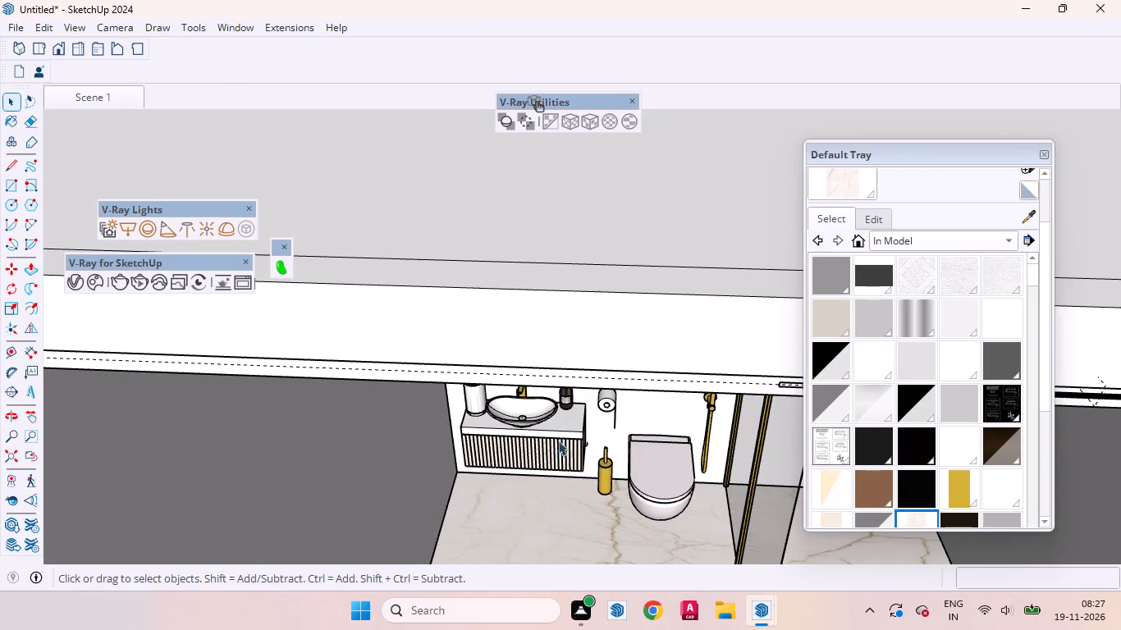
Paint the back wall behind the vanity and toilet with the tvback laminate marble and apply the tri-planar fit projection.
middle_drag(555, 422, 569, 274)
click(611, 355)
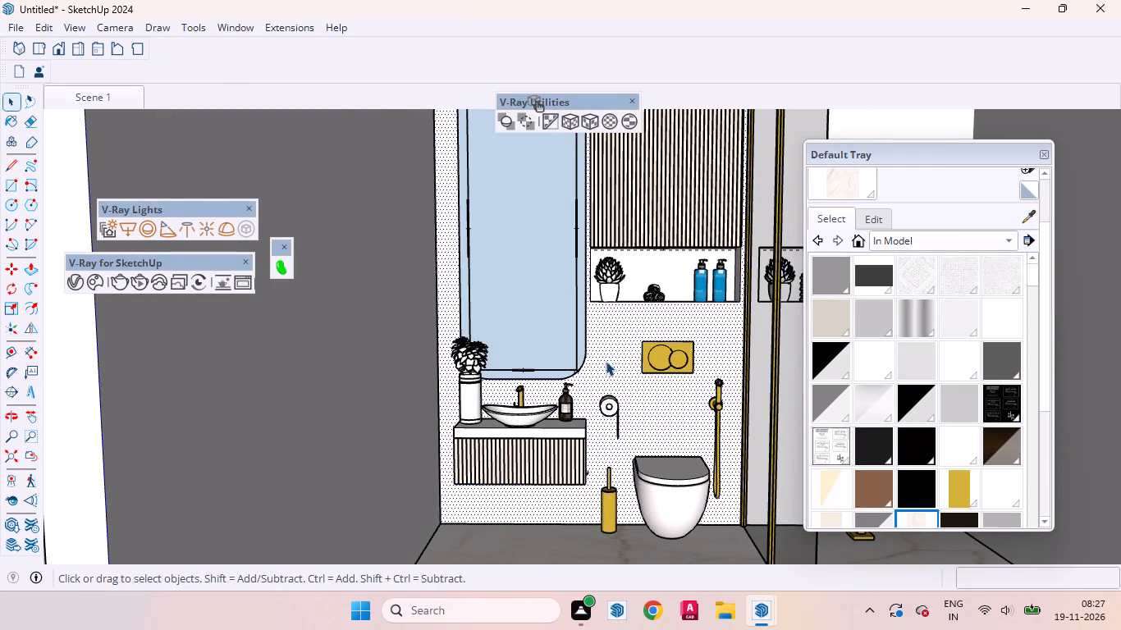
scroll(590, 389, down, 4)
scroll(761, 381, up, 3)
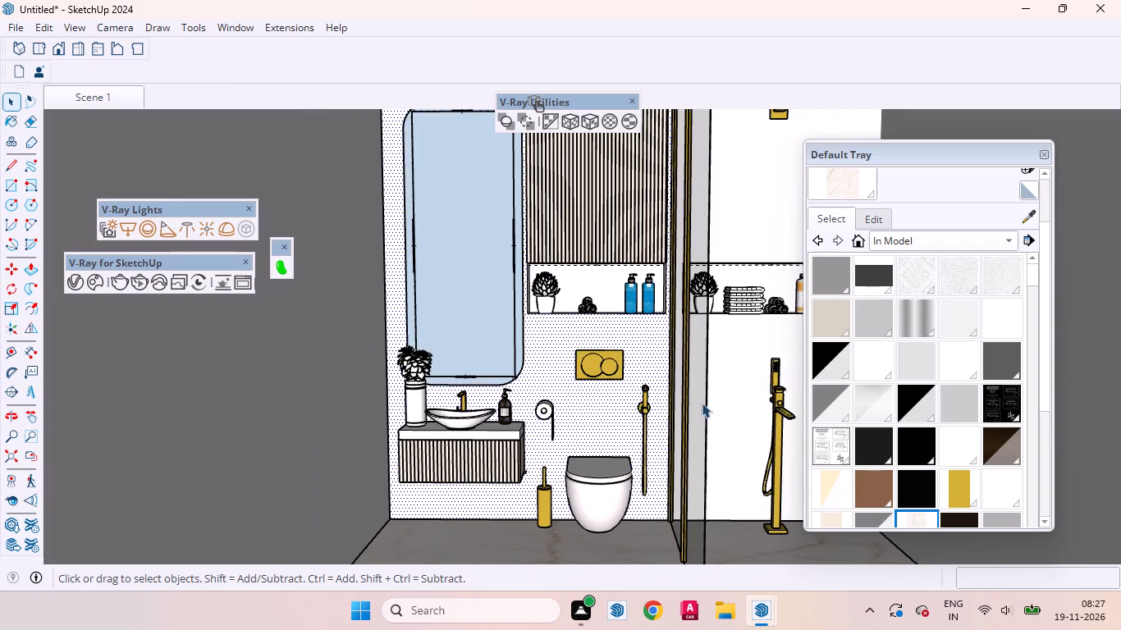
scroll(631, 418, down, 3)
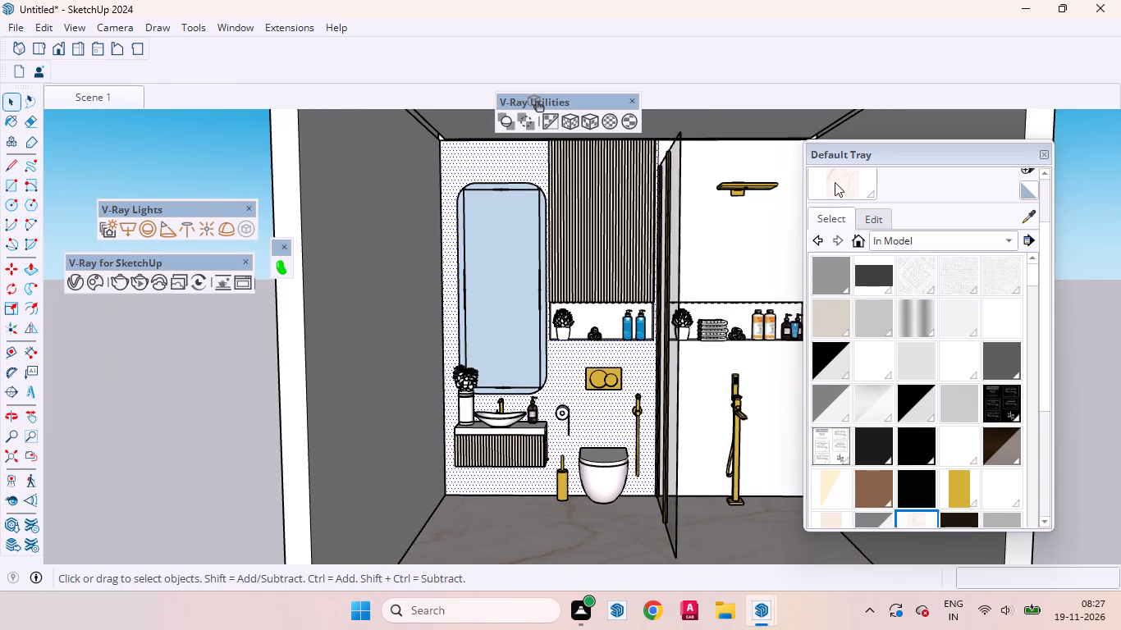
click(835, 181)
scroll(588, 414, up, 6)
click(567, 354)
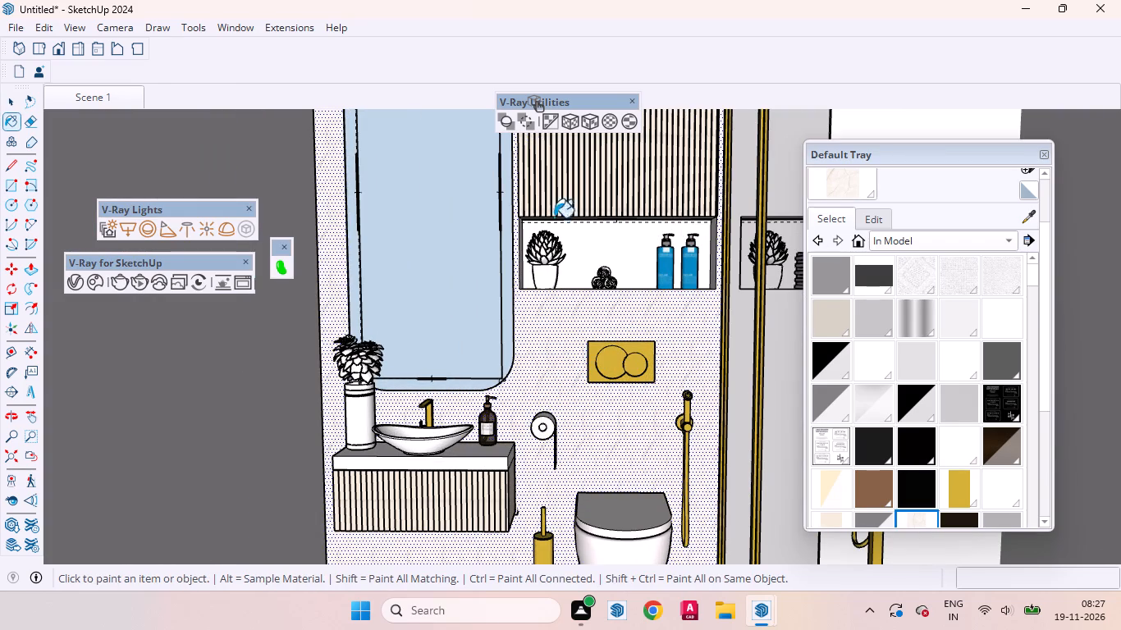
click(587, 126)
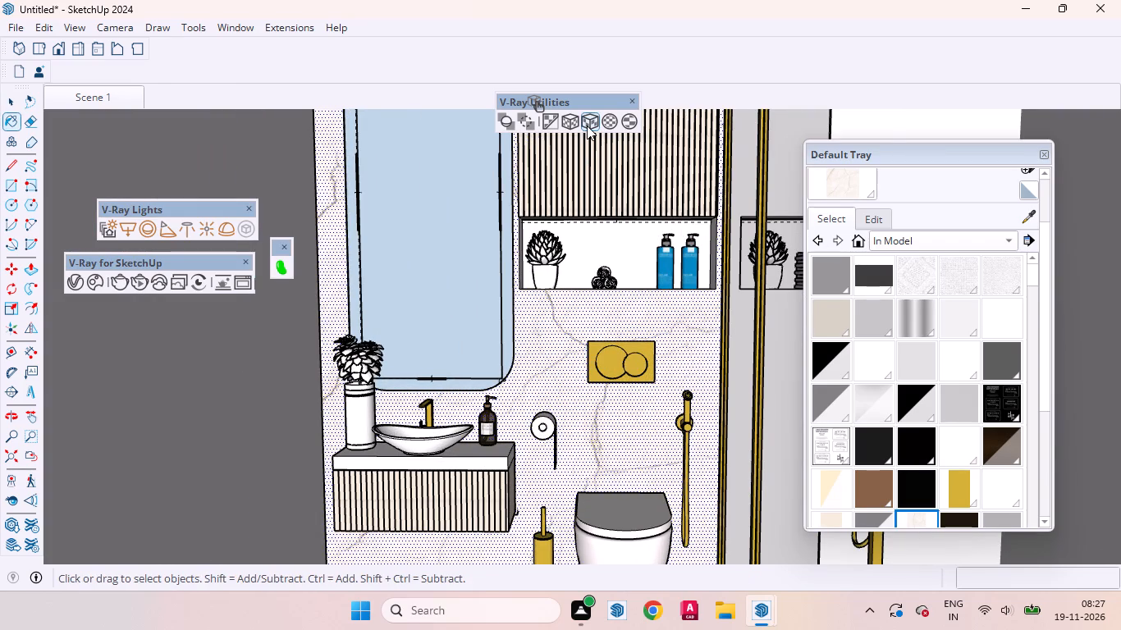
Paint the shower's back wall with the tvback laminate marble and apply the tri-planar fit projection to it.
scroll(509, 368, down, 1)
scroll(509, 375, up, 1)
scroll(508, 379, down, 8)
click(665, 255)
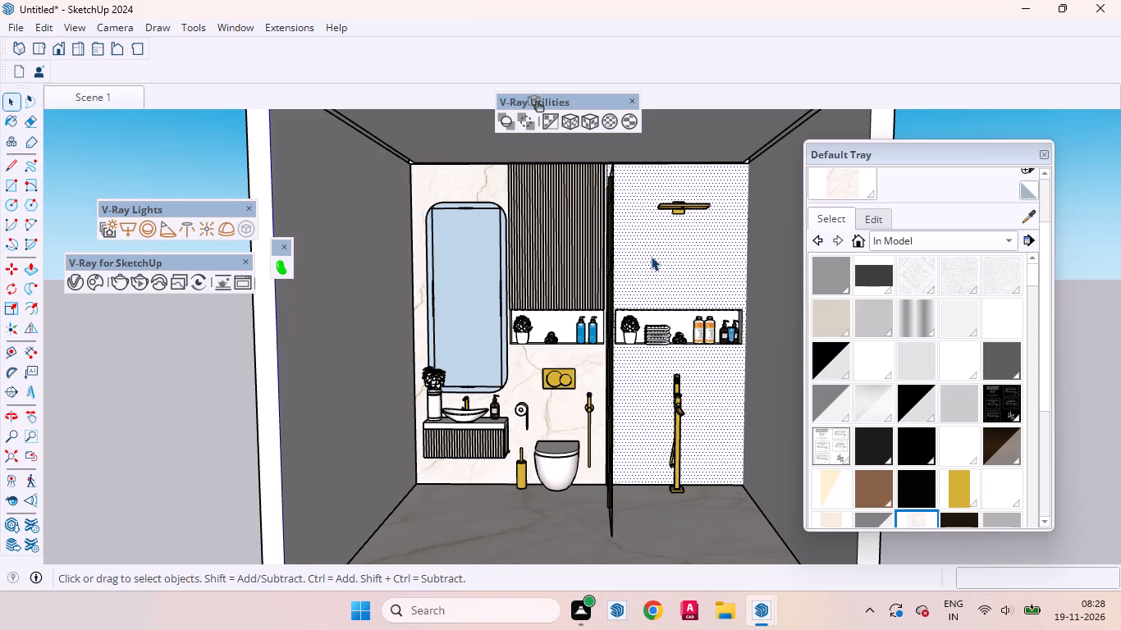
click(839, 184)
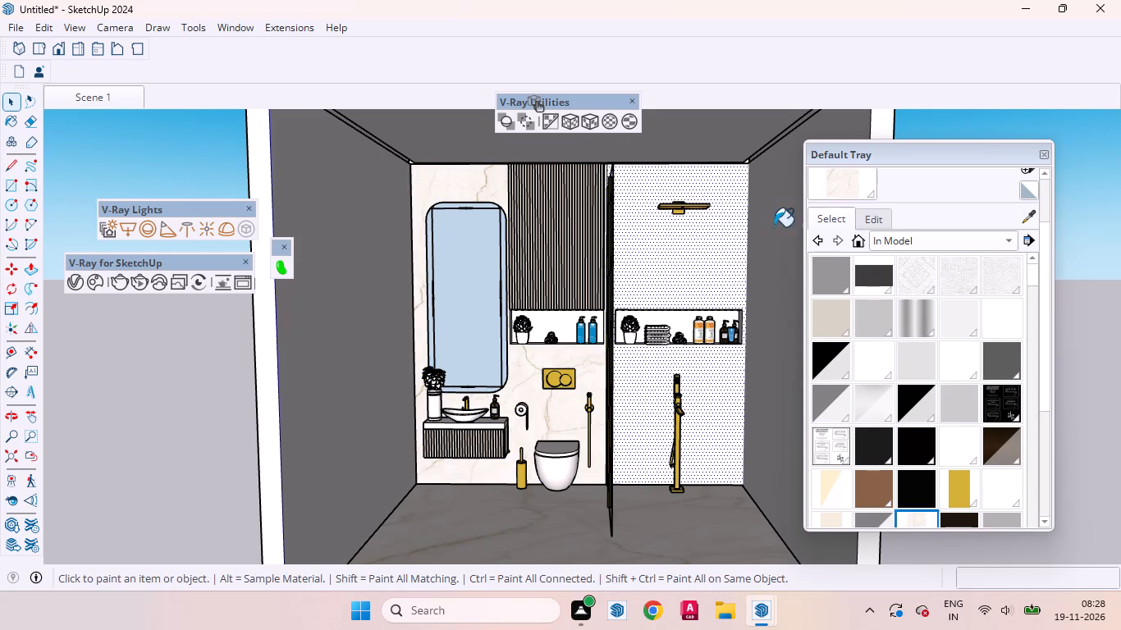
click(677, 272)
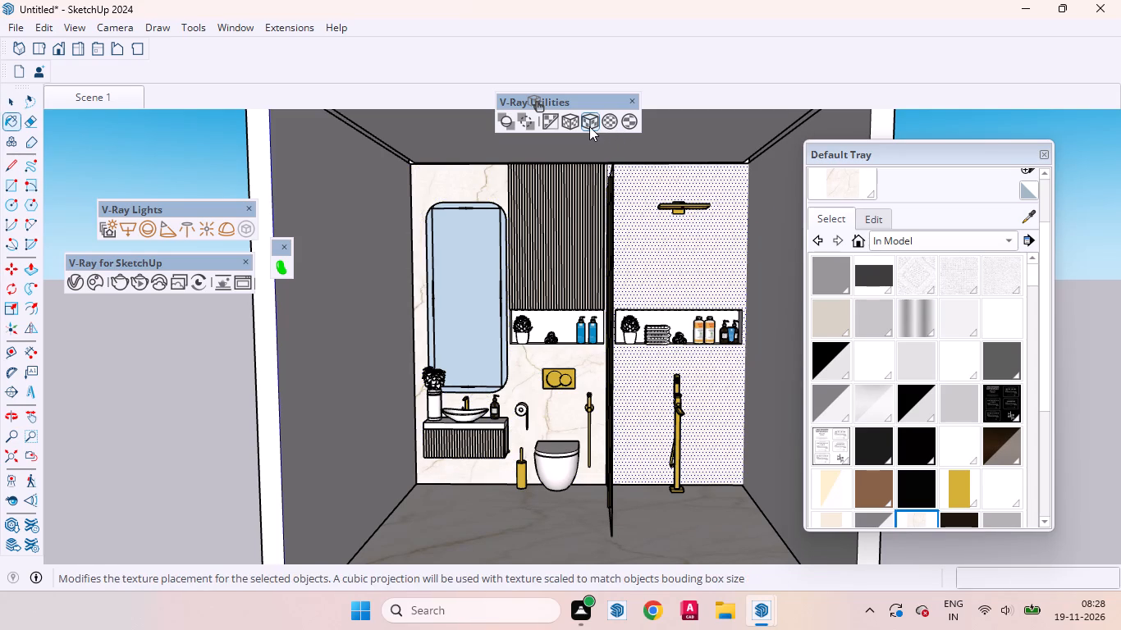
click(589, 126)
key(space)
scroll(652, 335, down, 8)
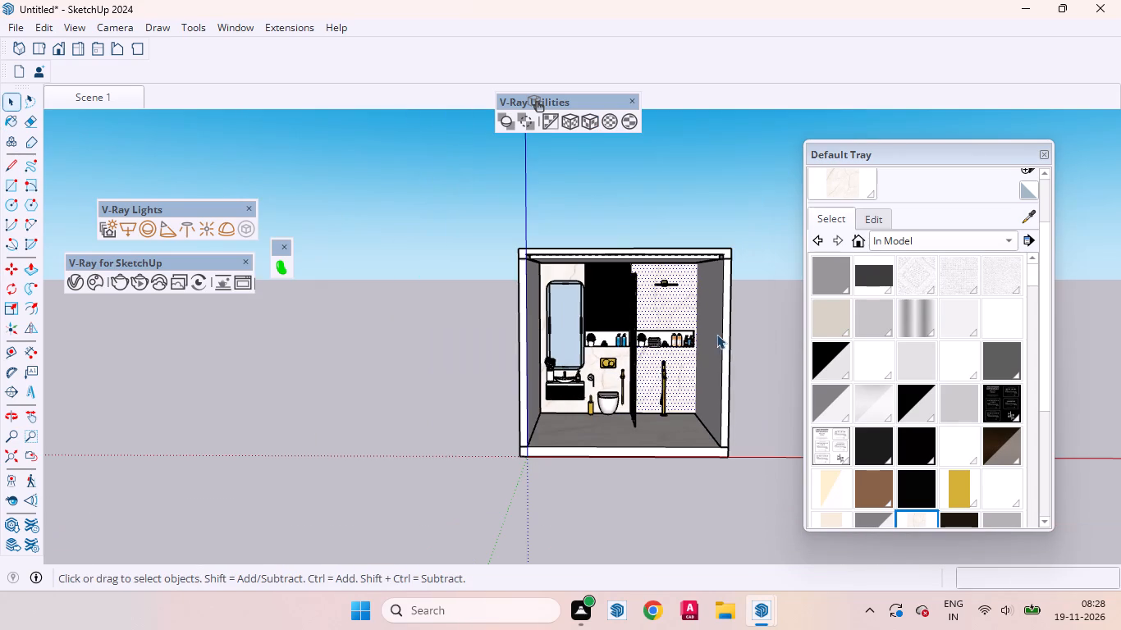
click(766, 316)
Paint the back face of the niche above the toilet with the tvback laminate marble and apply the tri-planar fit projection.
scroll(670, 337, up, 11)
middle_drag(675, 399, 663, 399)
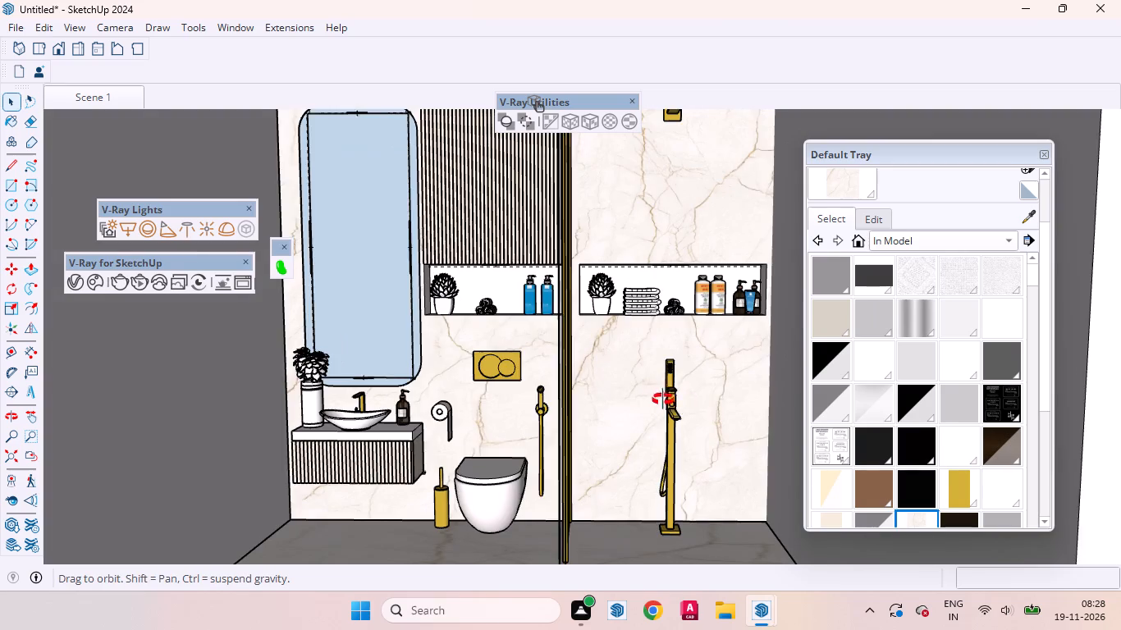
middle_drag(663, 399, 757, 431)
scroll(467, 312, up, 5)
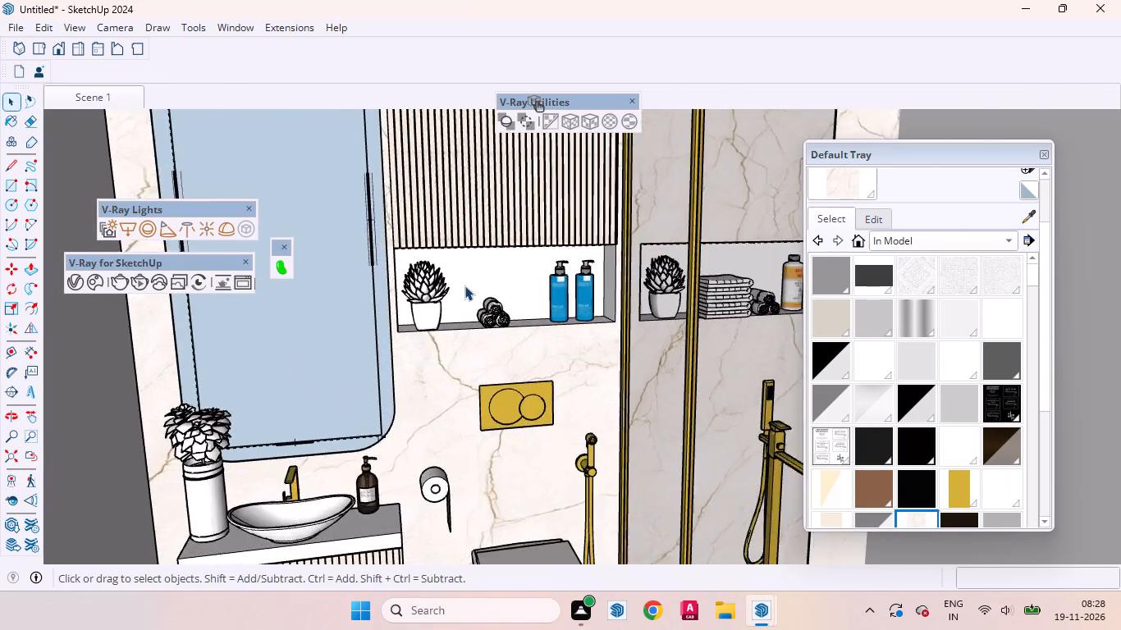
scroll(464, 285, up, 7)
click(469, 270)
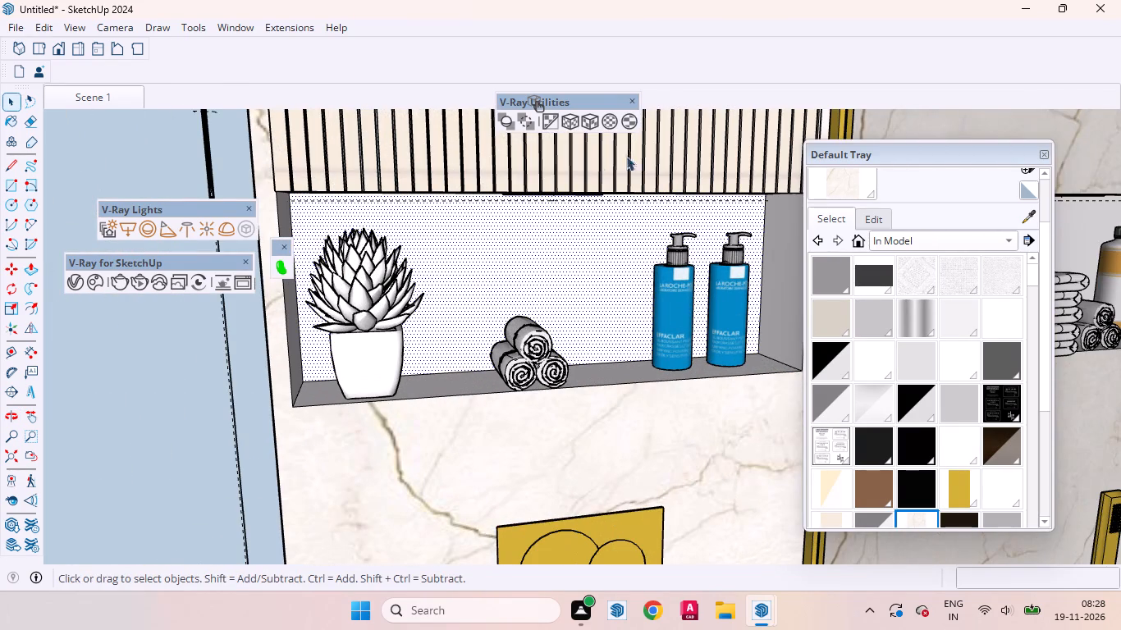
click(846, 177)
click(508, 292)
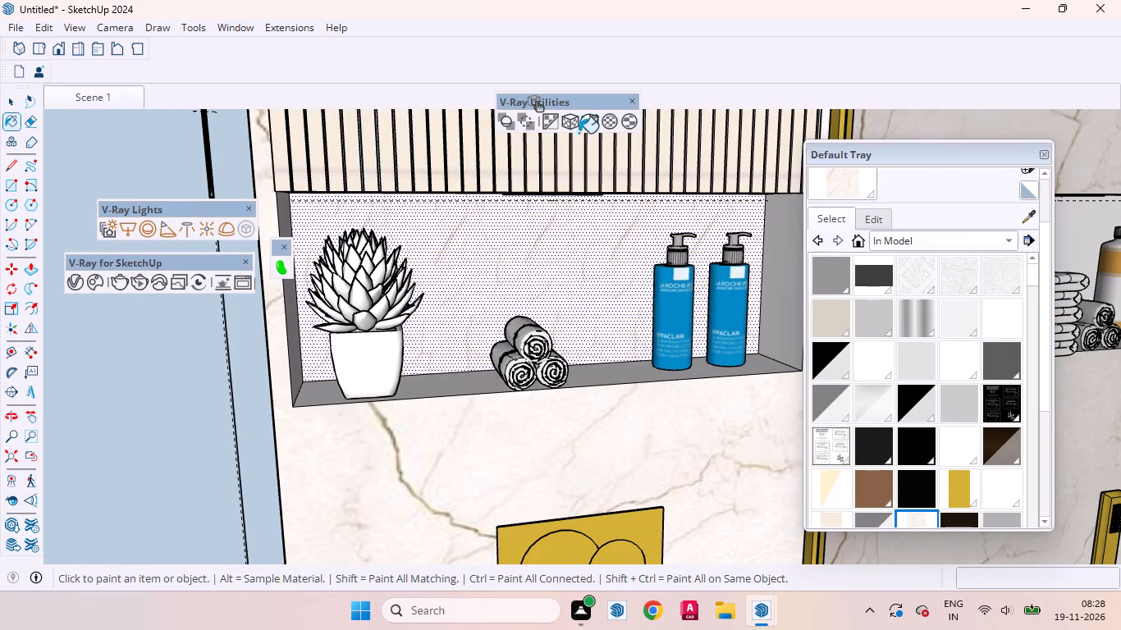
click(583, 124)
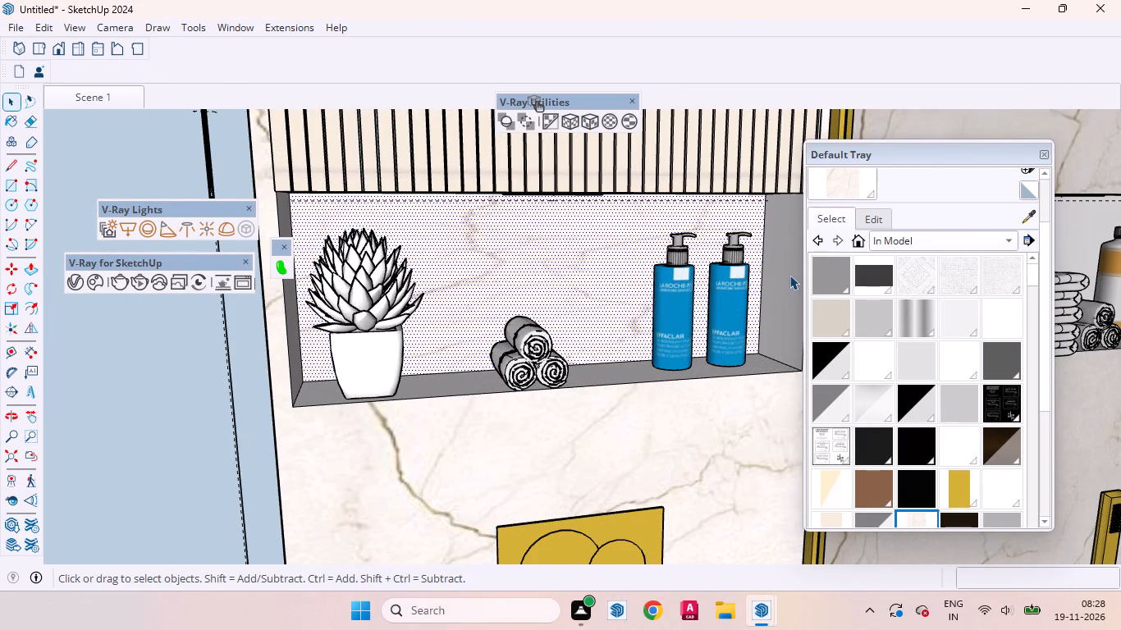
Give the toilet niche's right side face and bottom shelf face the tvback laminate marble with tri-planar fit projection.
click(789, 275)
click(833, 180)
click(780, 267)
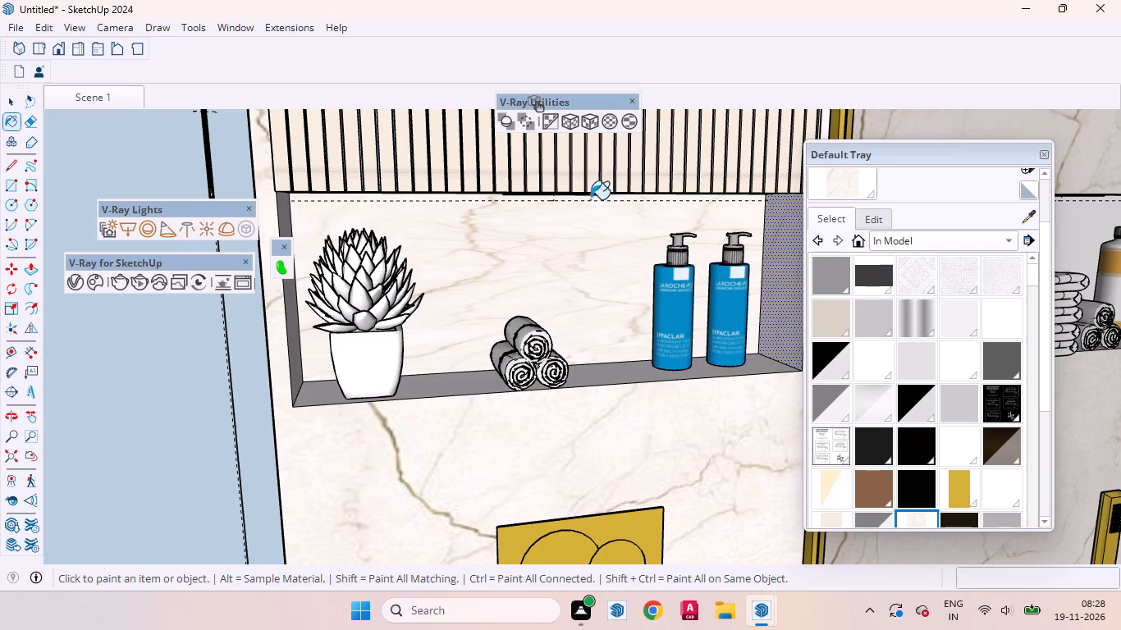
click(585, 123)
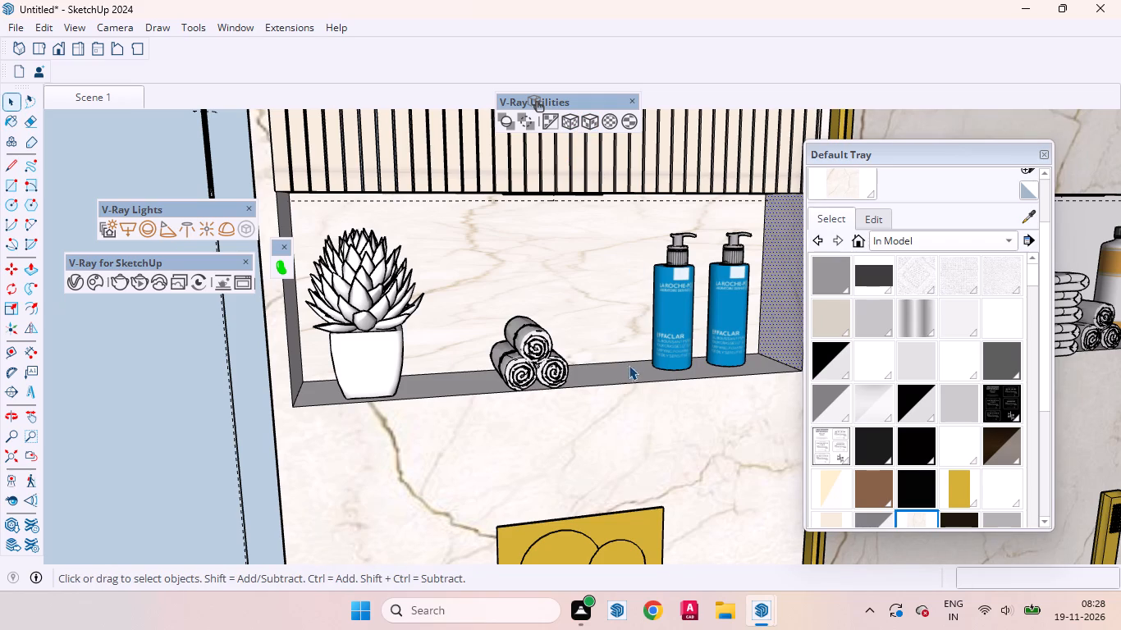
click(620, 371)
click(859, 186)
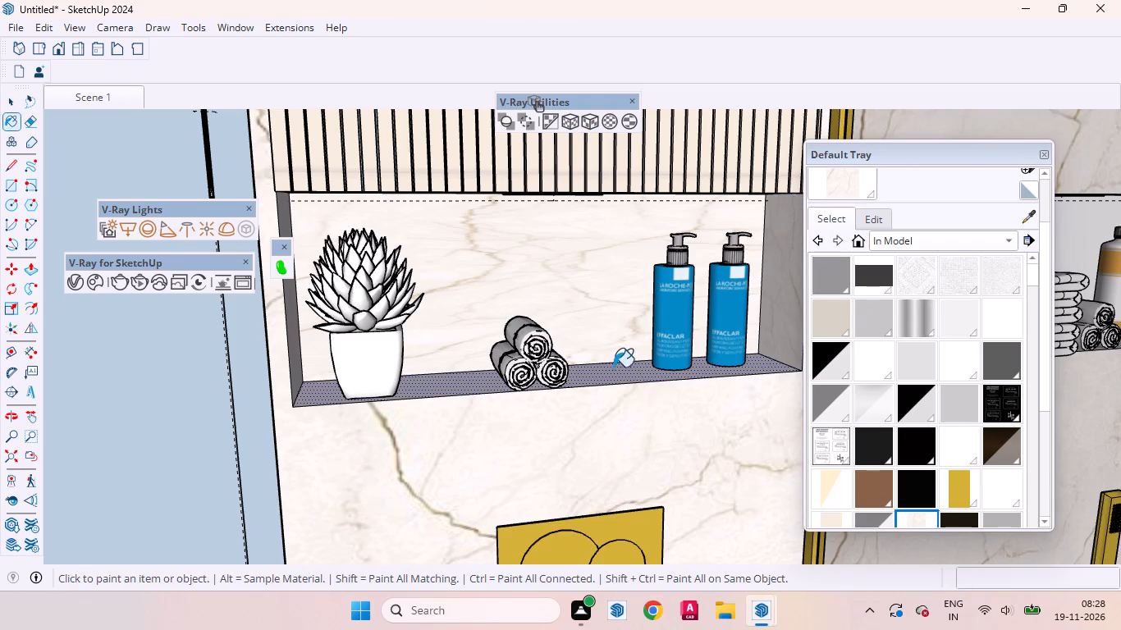
click(613, 372)
click(590, 124)
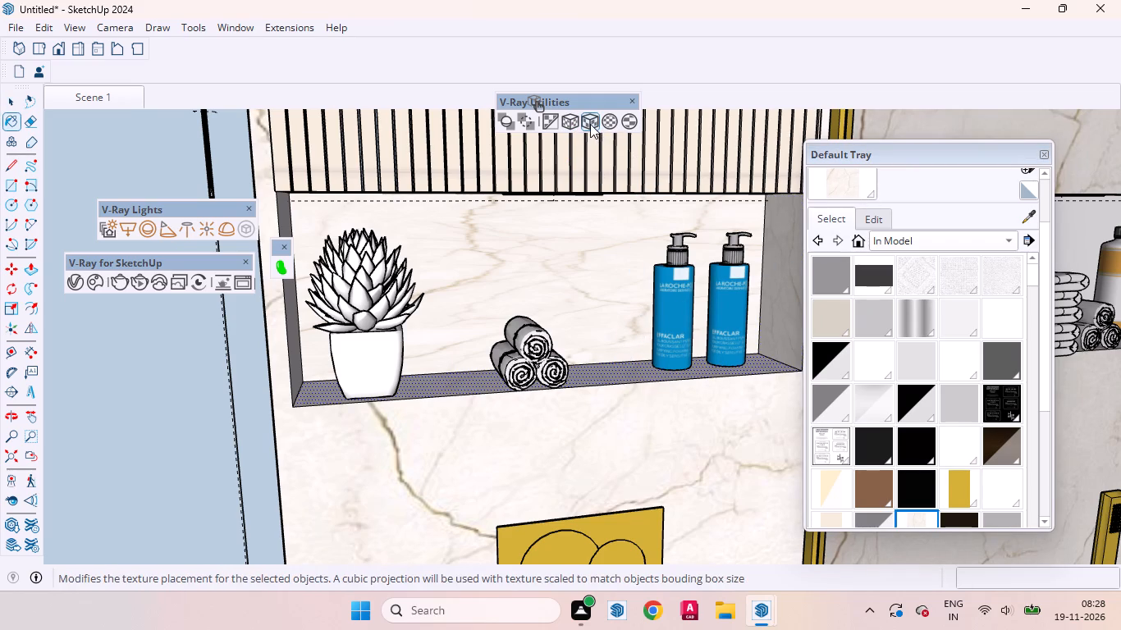
Paint the toilet niche's inner top face with the tvback laminate marble and apply the tri-planar fit projection.
scroll(605, 283, up, 5)
middle_drag(619, 368, 517, 339)
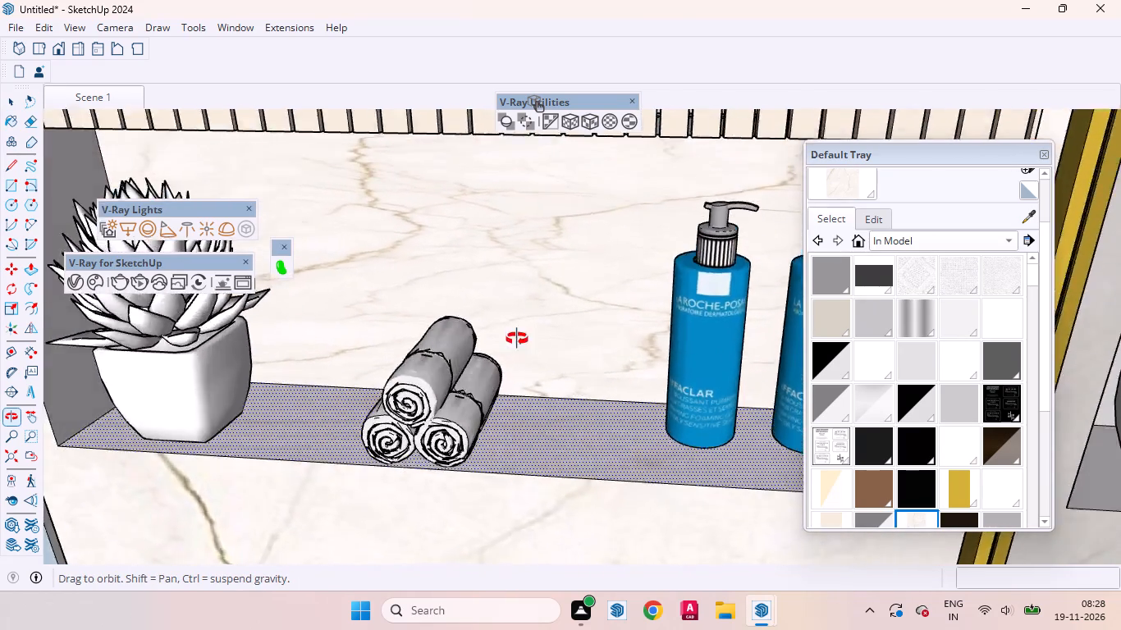
middle_drag(517, 339, 533, 211)
scroll(530, 313, down, 1)
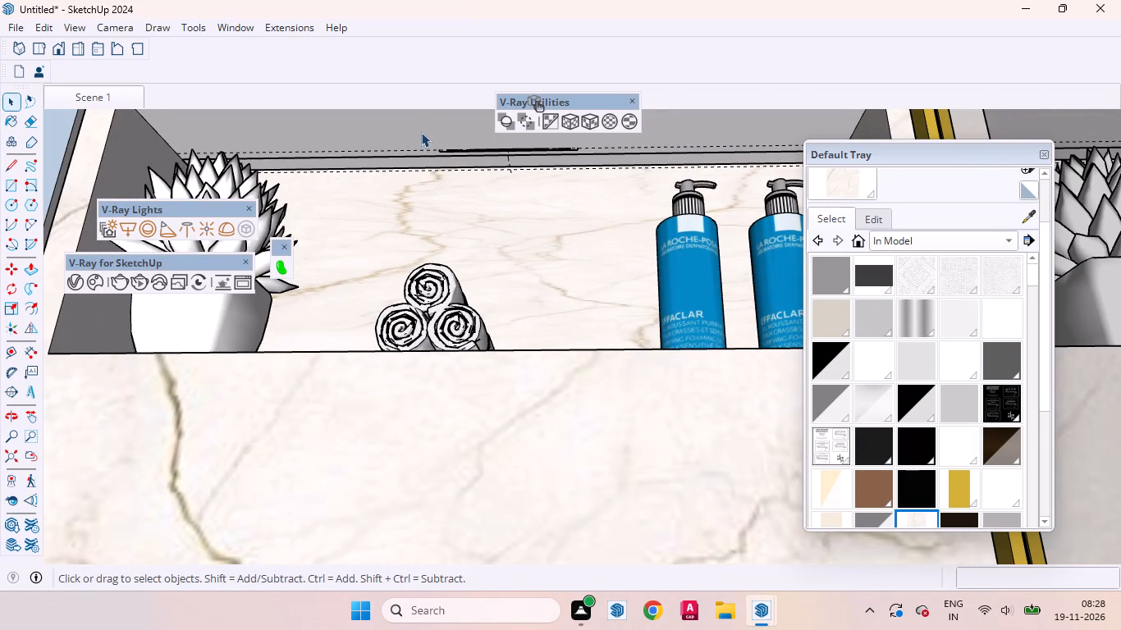
click(421, 132)
click(846, 180)
click(432, 131)
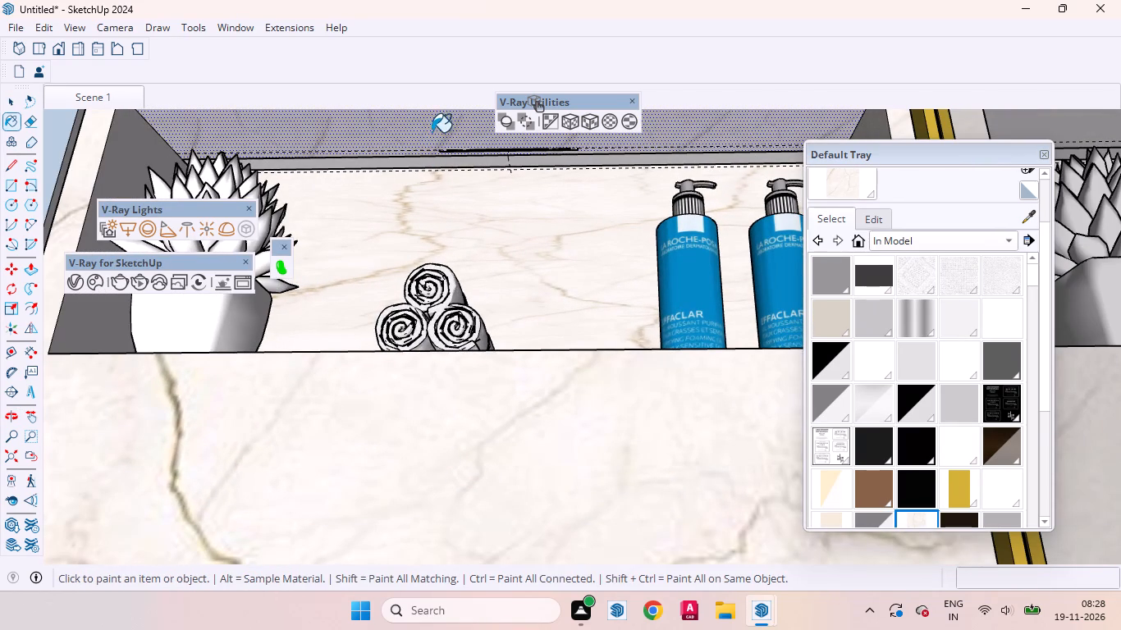
click(594, 121)
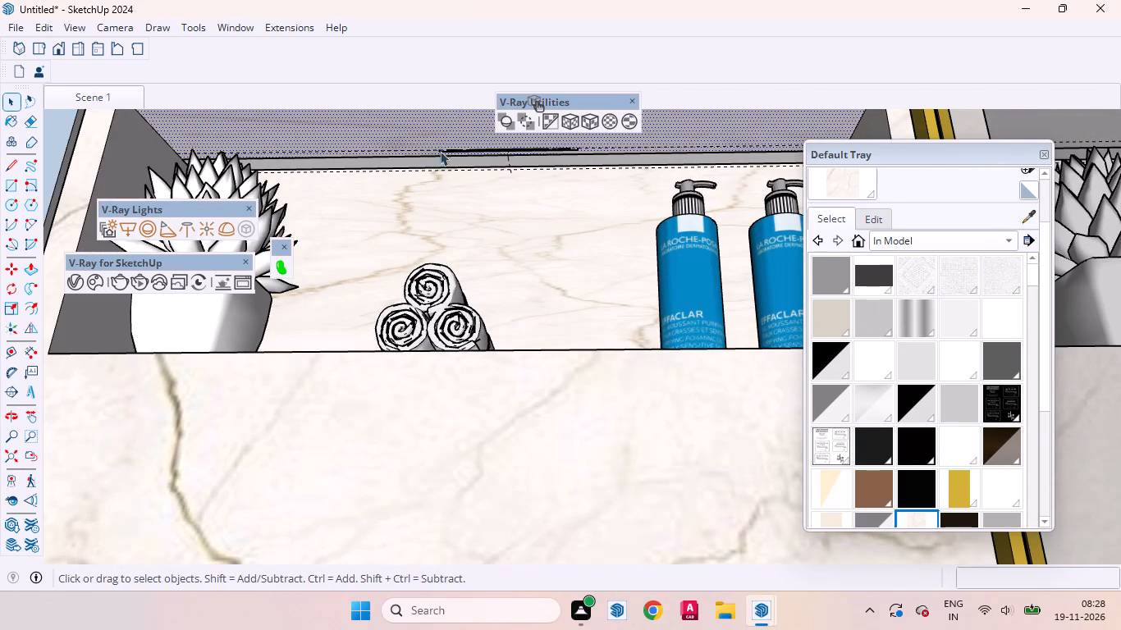
Paint the toilet niche's left side face with the tvback laminate marble and apply the tri-planar fit projection.
click(138, 150)
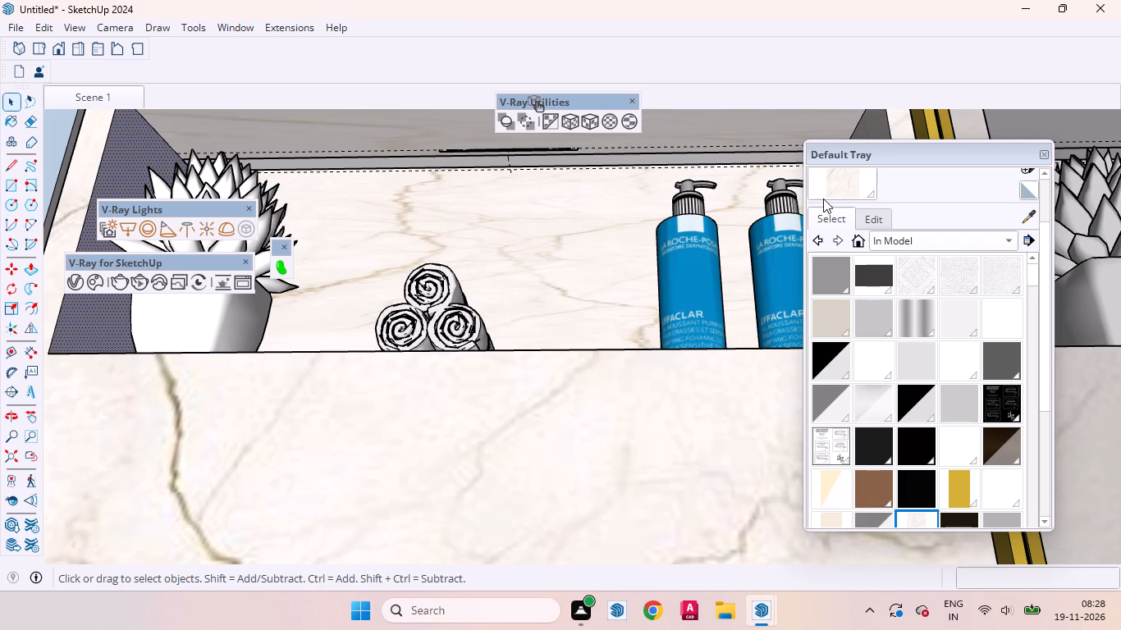
click(839, 189)
click(124, 167)
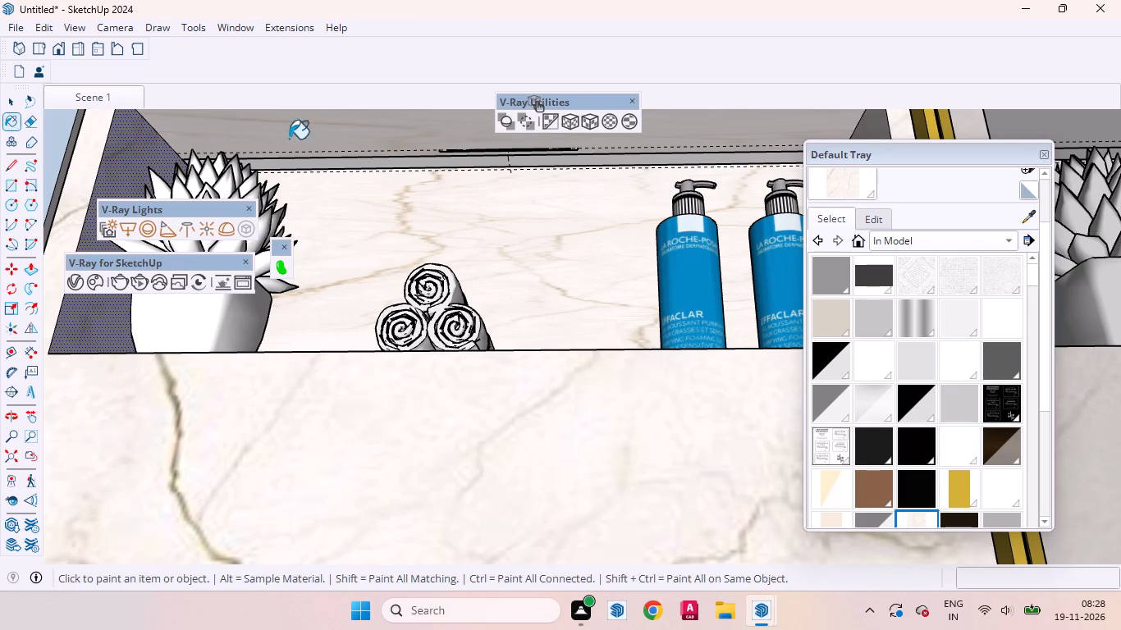
click(594, 116)
key(space)
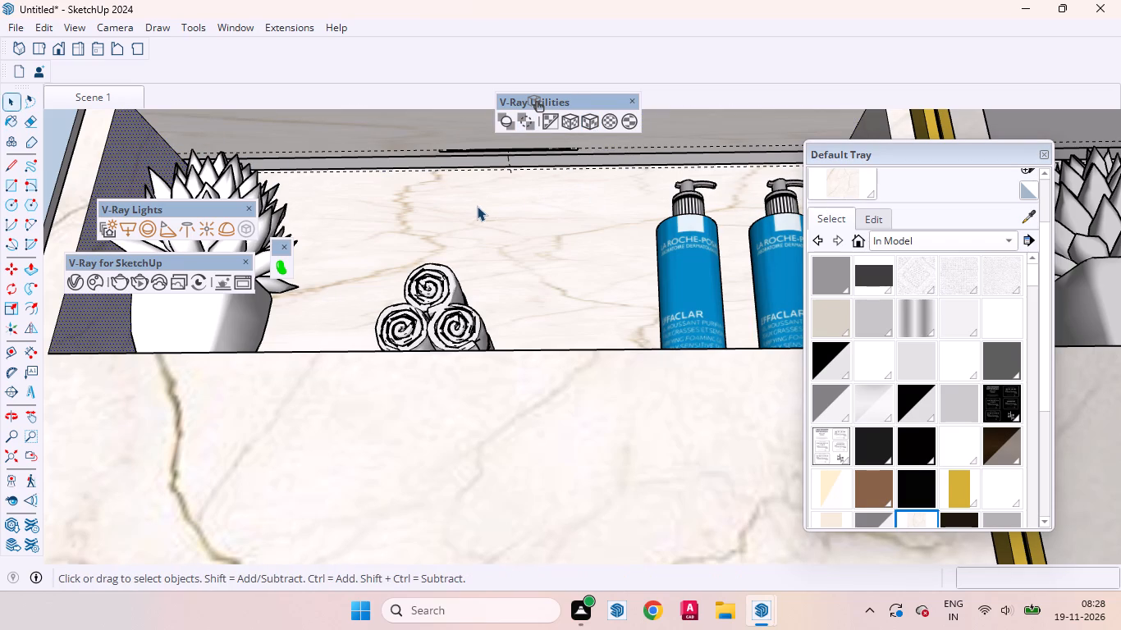
Paint the shower niche's back face behind the plant and towels with the tvback laminate marble and apply the tri-planar fit projection.
middle_drag(494, 232, 494, 312)
scroll(503, 313, down, 14)
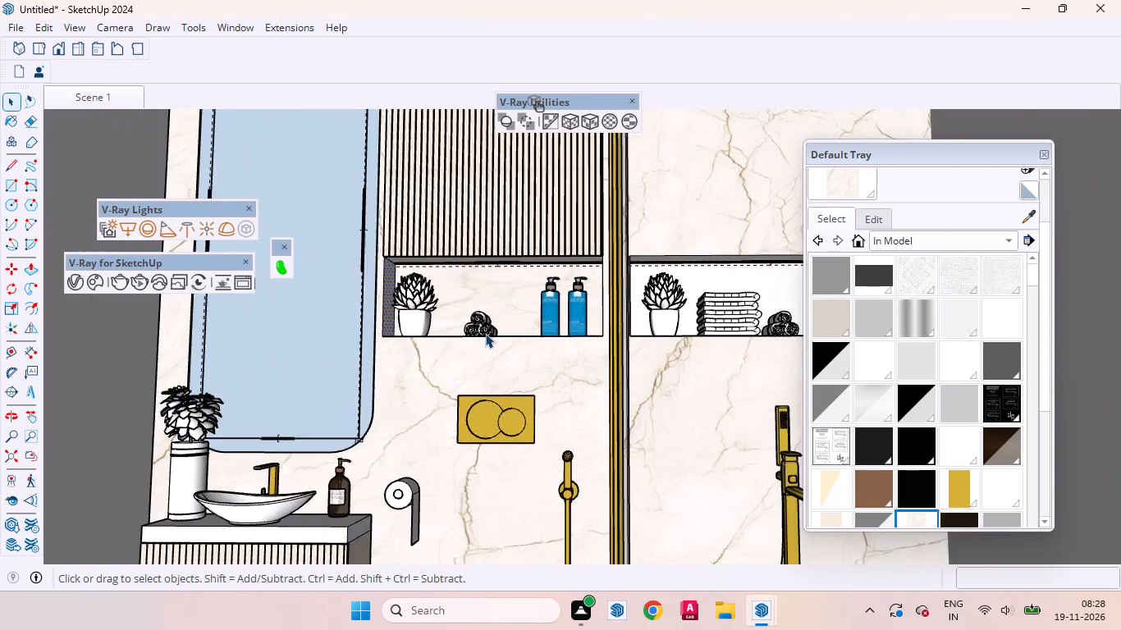
scroll(485, 333, down, 3)
scroll(689, 304, up, 12)
click(670, 321)
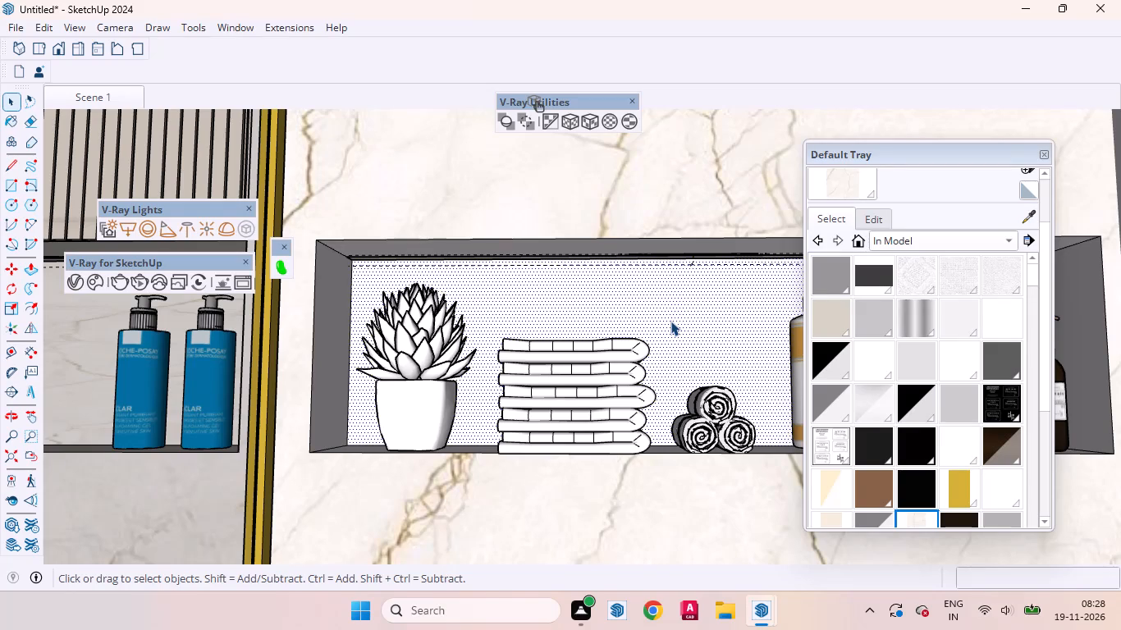
click(858, 188)
click(753, 346)
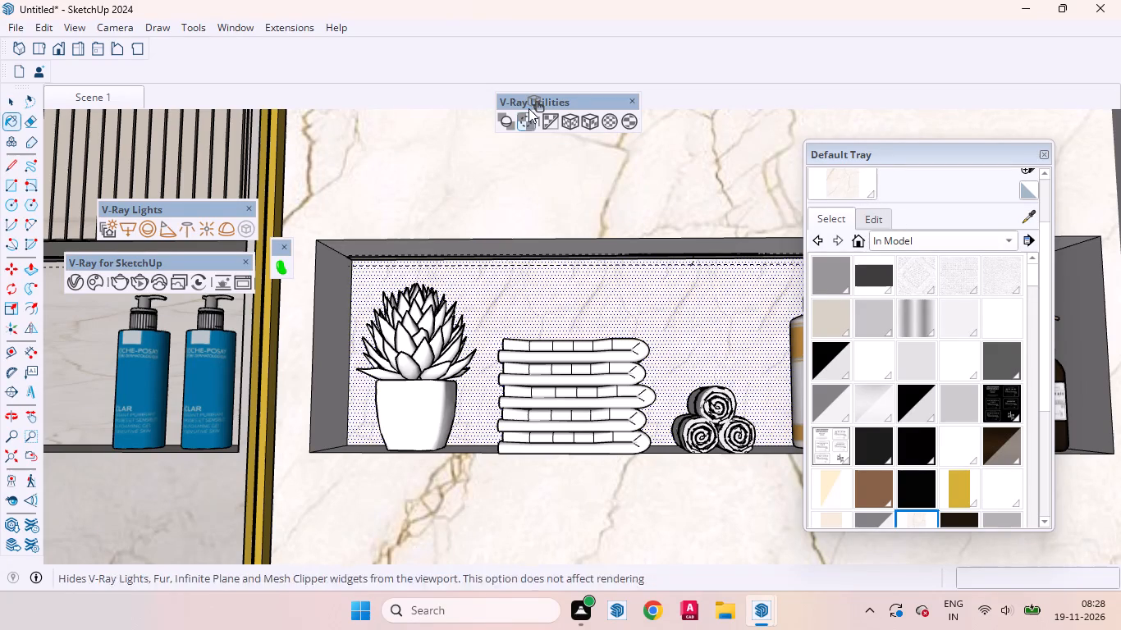
click(587, 120)
Paint the shower niche's inner top face with the tvback laminate marble and apply the tri-planar fit projection.
scroll(640, 255, up, 5)
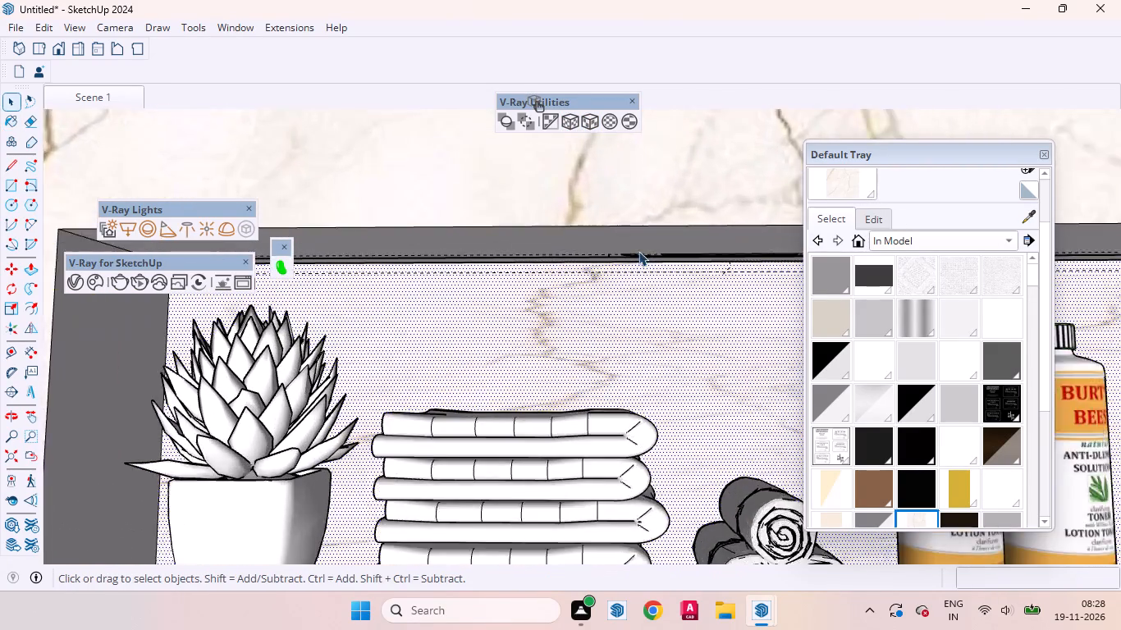
scroll(638, 251, up, 1)
middle_drag(634, 240, 627, 206)
click(625, 234)
click(832, 177)
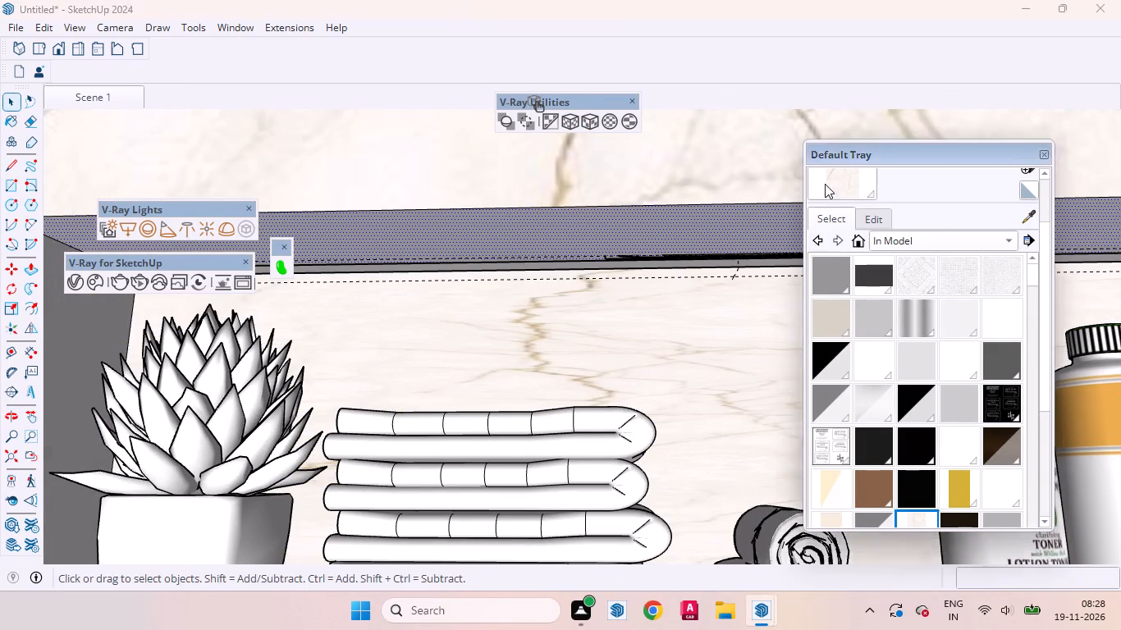
click(645, 236)
scroll(657, 256, down, 4)
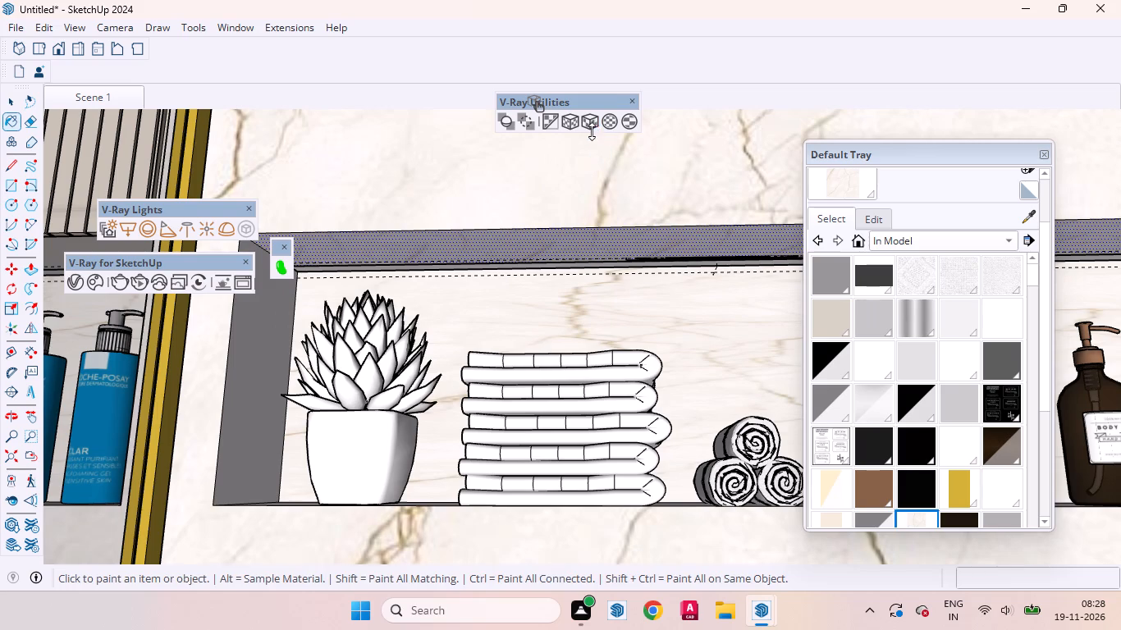
click(588, 123)
Paint the shower niche's left side face beside the plant with the tvback laminate marble and apply the tri-planar fit projection.
middle_drag(627, 272, 540, 371)
click(302, 316)
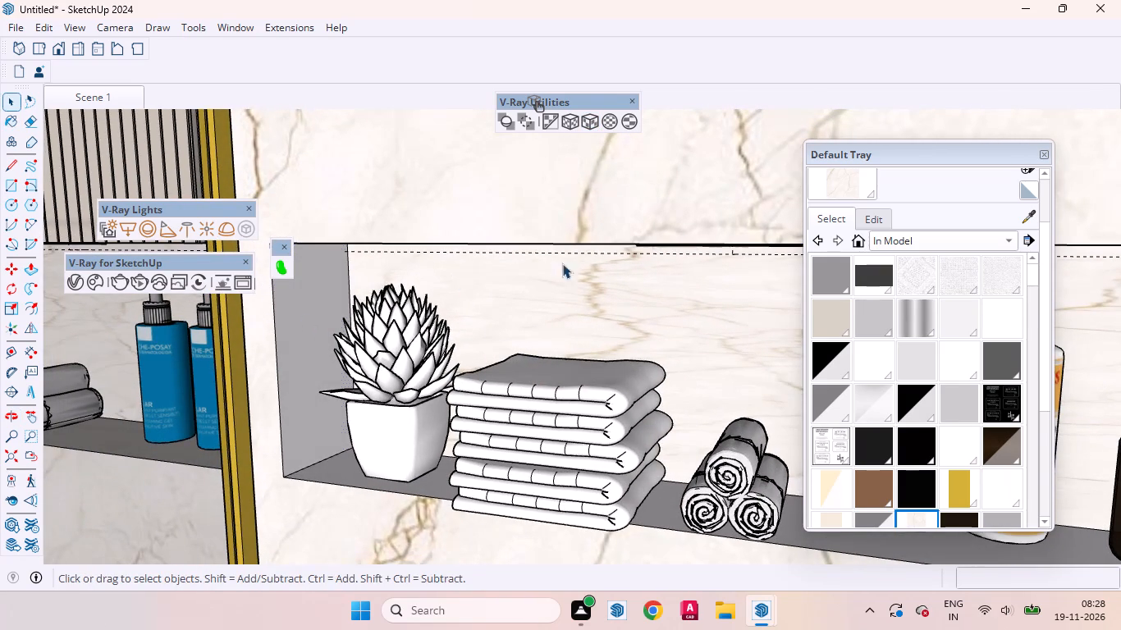
click(829, 176)
click(301, 316)
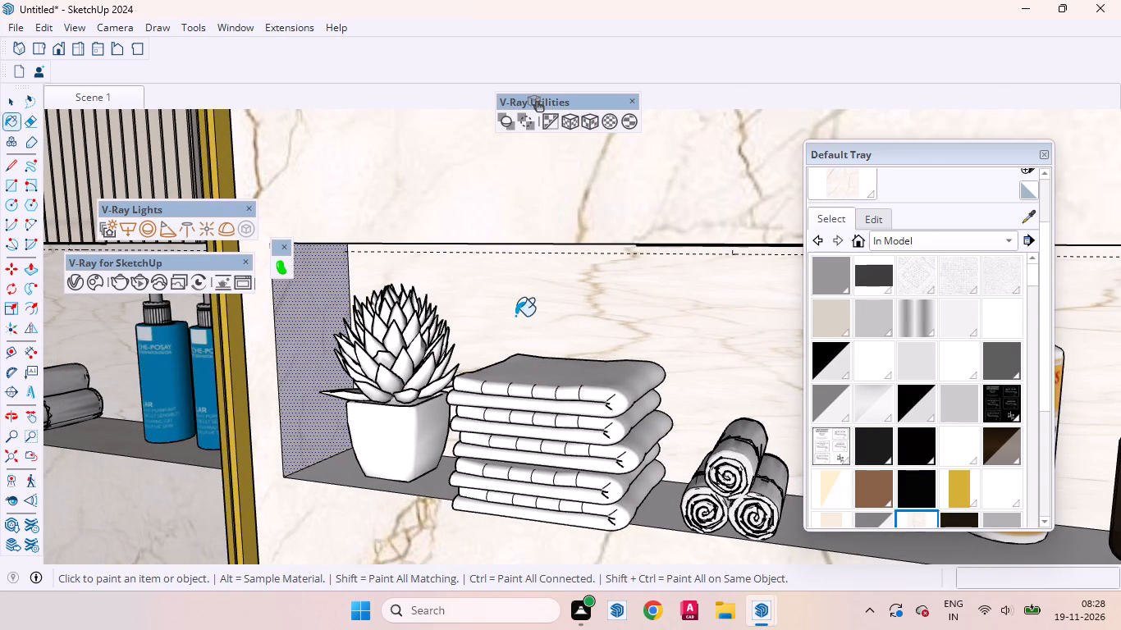
click(583, 122)
scroll(445, 312, down, 3)
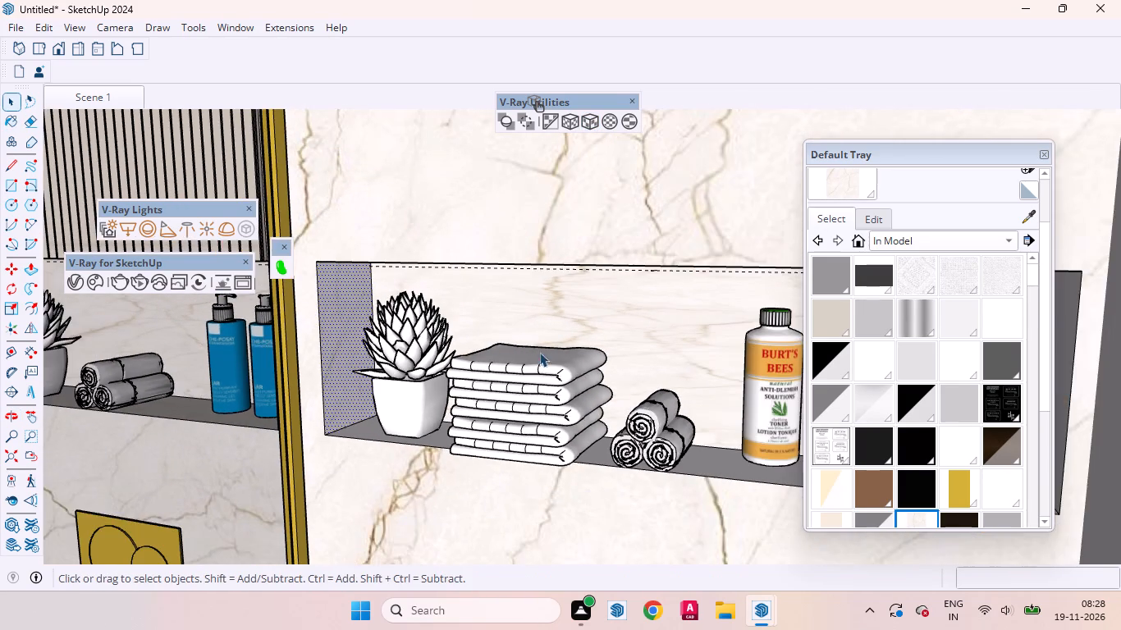
Paint the shower niche's bottom shelf face with the tvback laminate marble and apply the tri-planar fit projection.
middle_drag(636, 422, 694, 506)
click(715, 459)
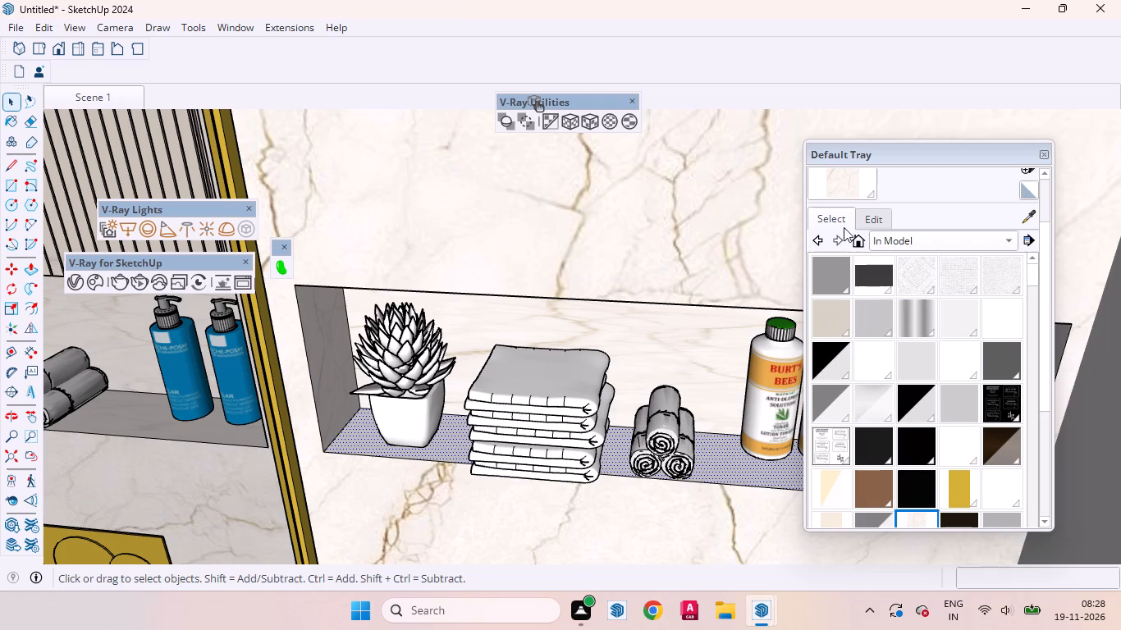
click(841, 194)
click(738, 473)
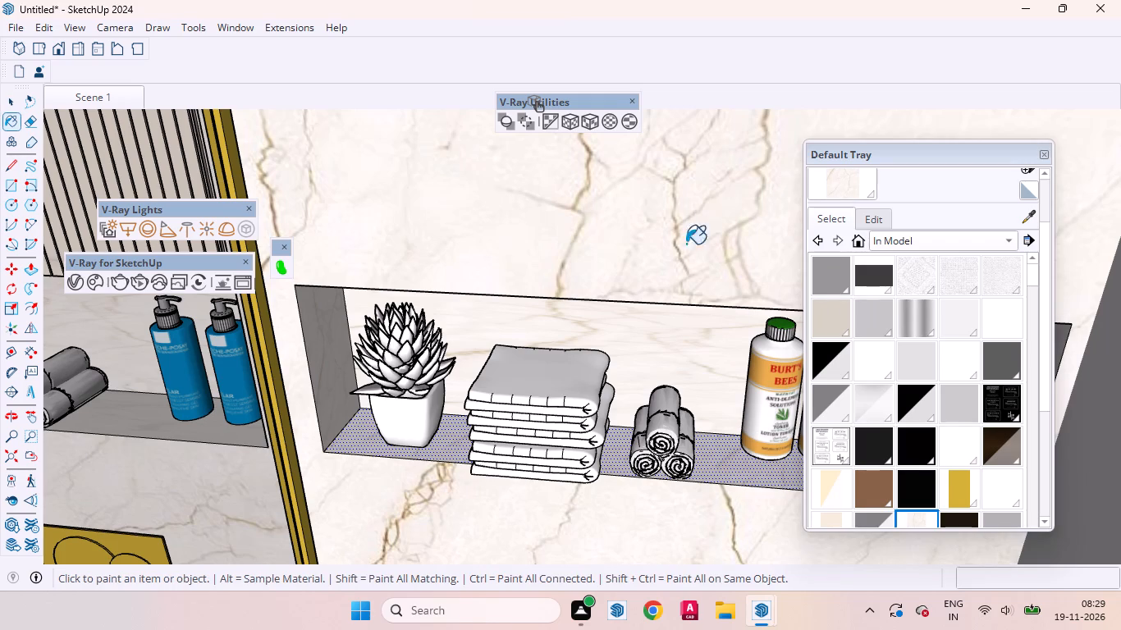
click(589, 122)
scroll(596, 304, down, 3)
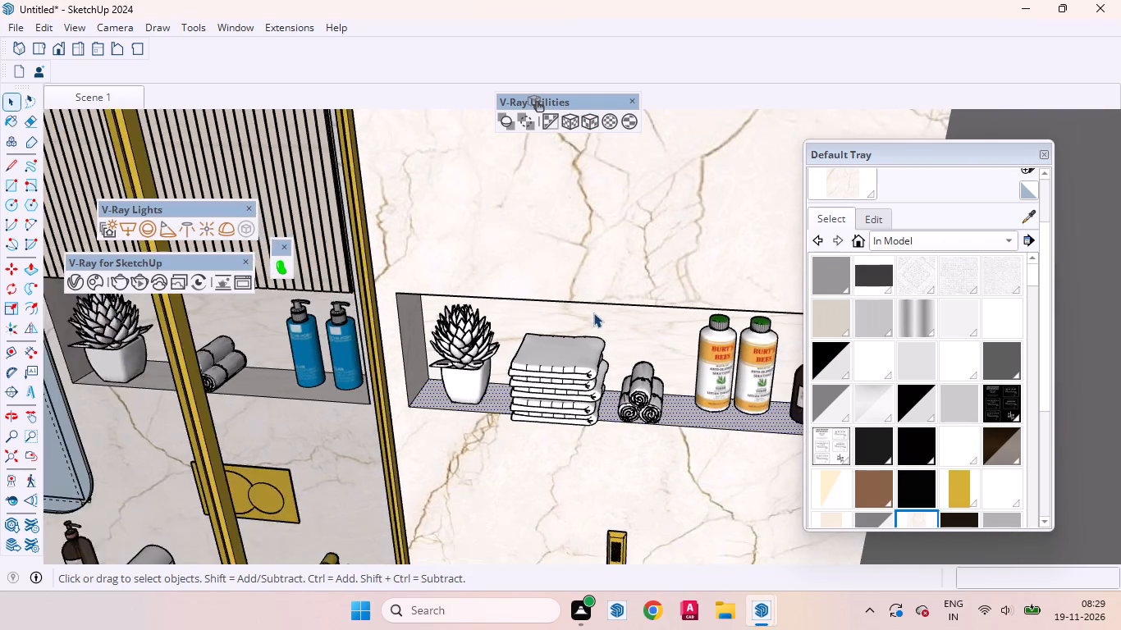
Paint the shower niche's right side face beside the bottles with the tvback laminate marble and apply the tri-planar fit projection.
scroll(593, 313, down, 4)
middle_drag(684, 390, 805, 330)
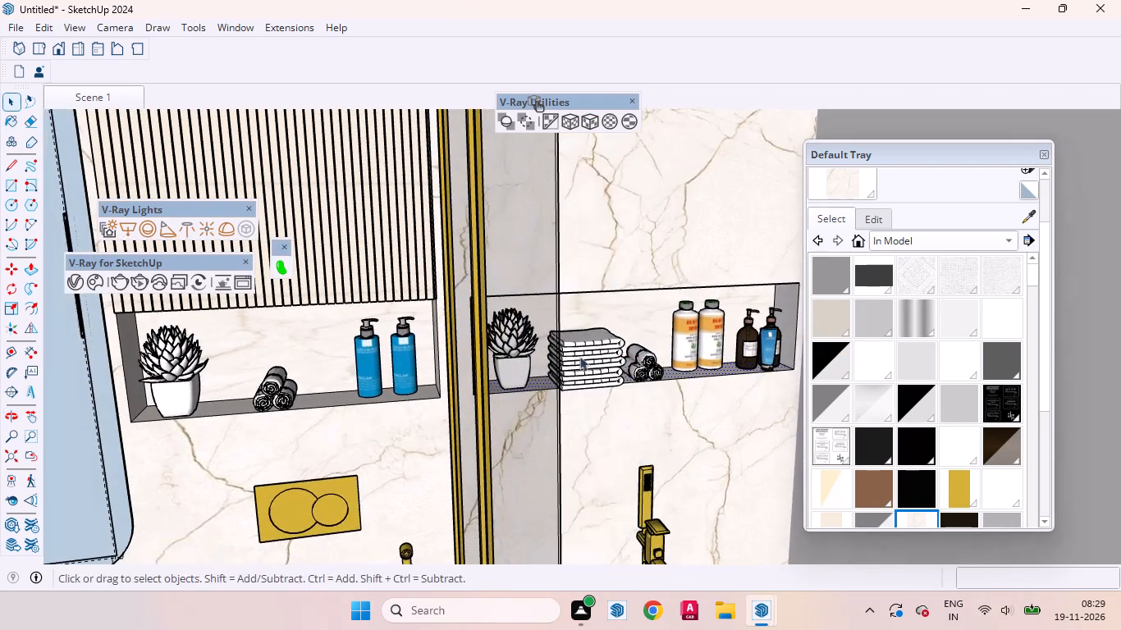
scroll(710, 357, up, 4)
scroll(506, 345, down, 3)
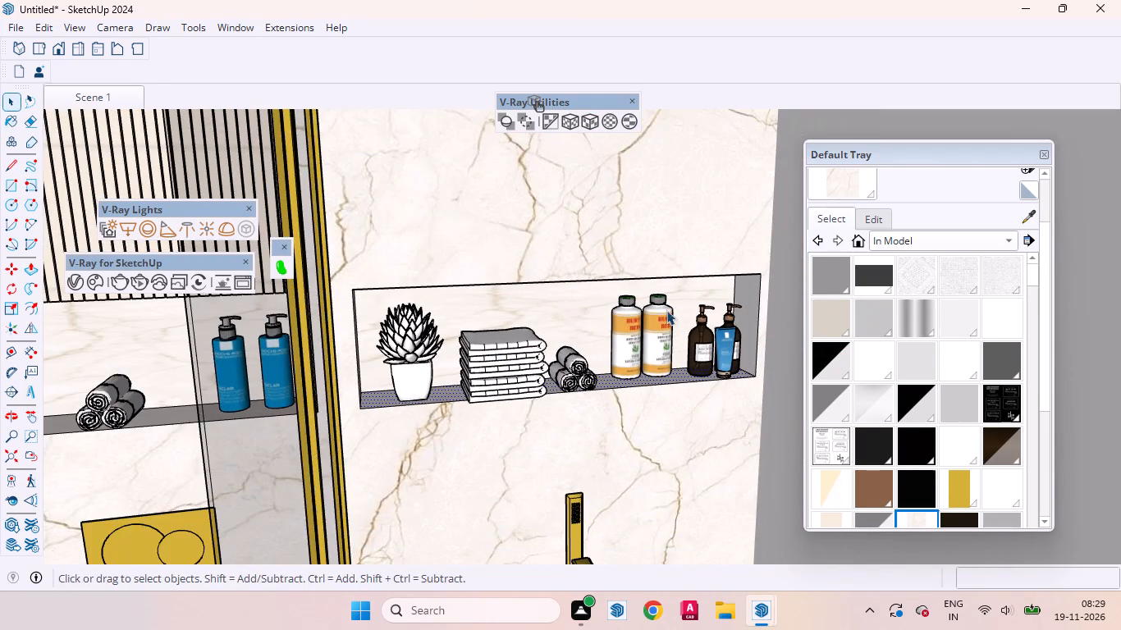
scroll(744, 292, up, 6)
click(748, 291)
click(841, 191)
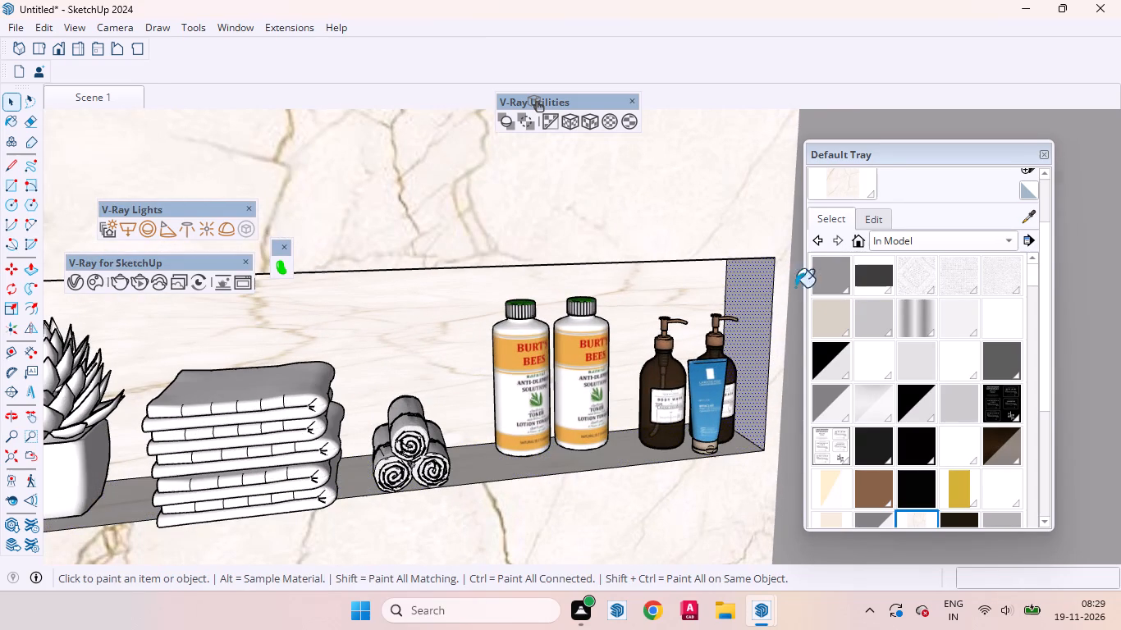
click(757, 326)
click(595, 123)
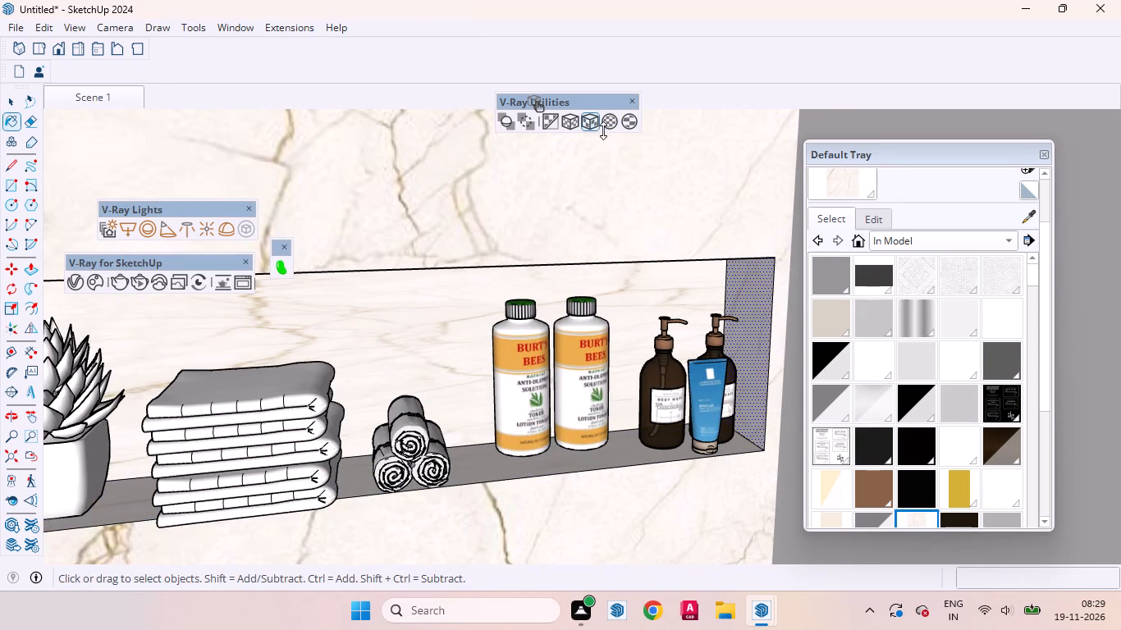
Paint the inner face of the left bathroom wall with the tvback laminate marble and apply the tri-planar fit projection.
middle_drag(686, 241, 636, 255)
scroll(703, 266, down, 2)
scroll(713, 269, up, 1)
scroll(716, 271, down, 8)
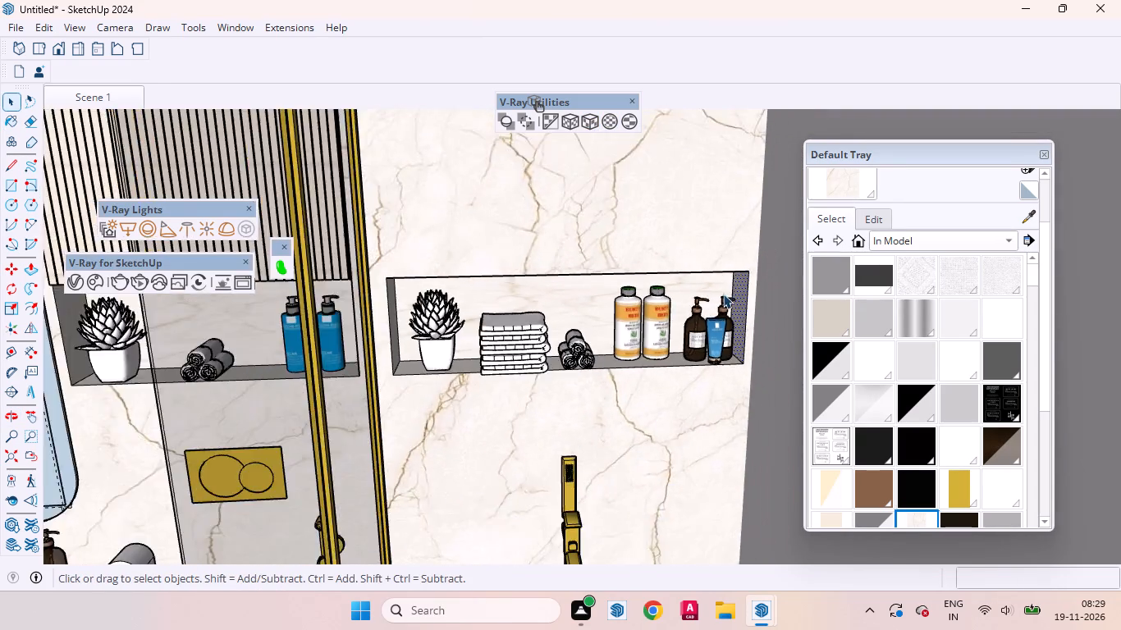
scroll(723, 294, down, 16)
scroll(728, 428, up, 4)
middle_drag(718, 424, 684, 385)
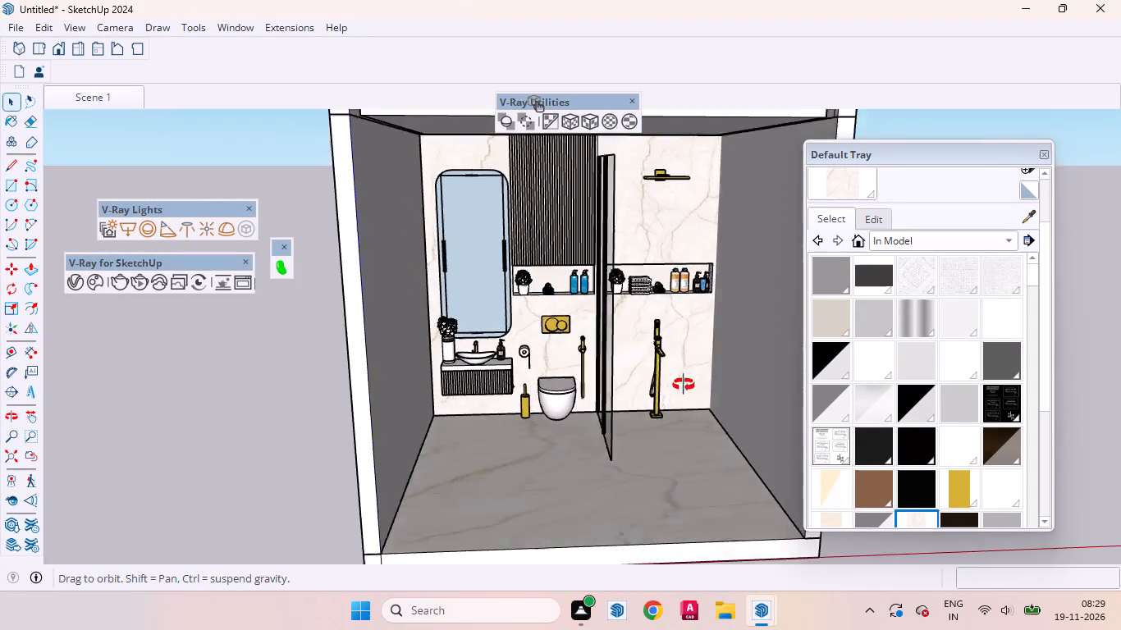
middle_drag(684, 385, 628, 360)
scroll(299, 301, up, 3)
click(403, 276)
double_click(404, 290)
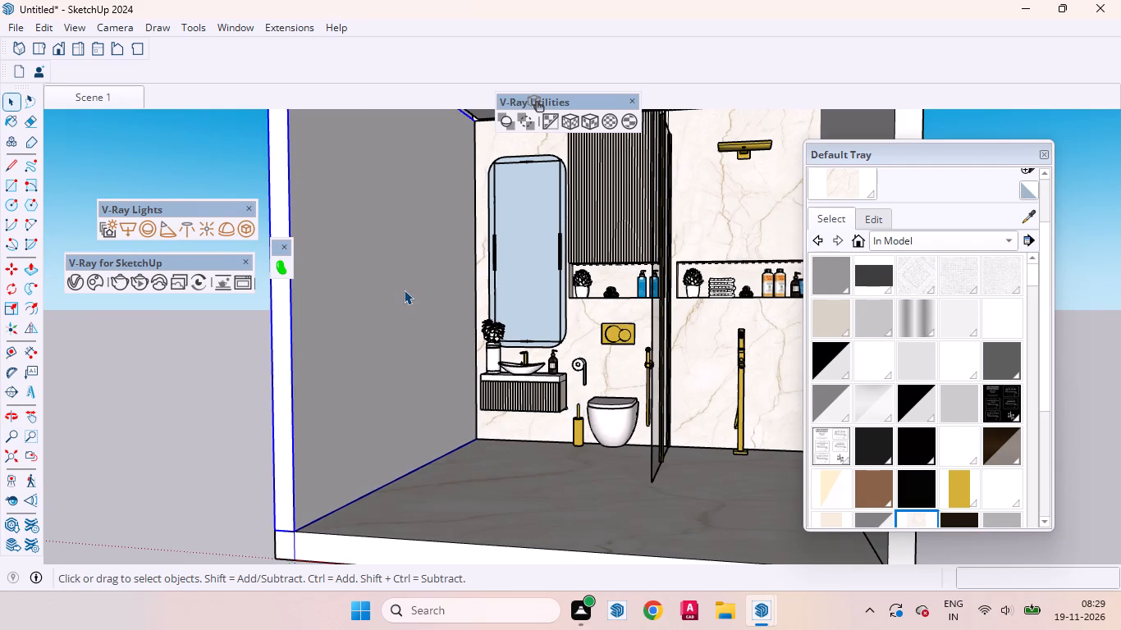
click(403, 279)
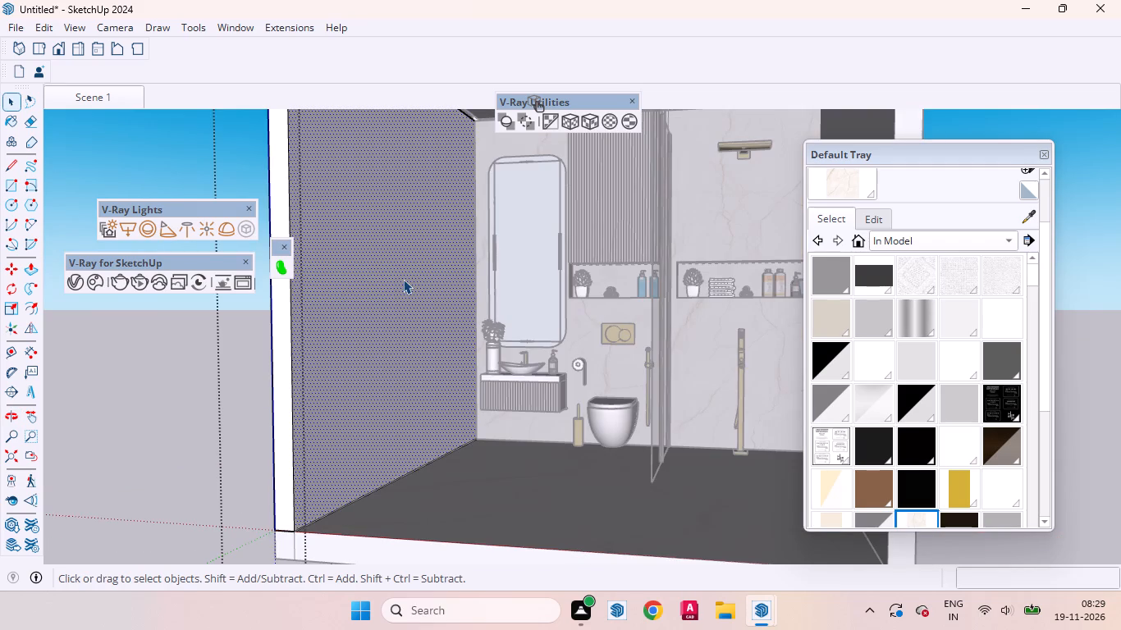
click(837, 178)
click(396, 311)
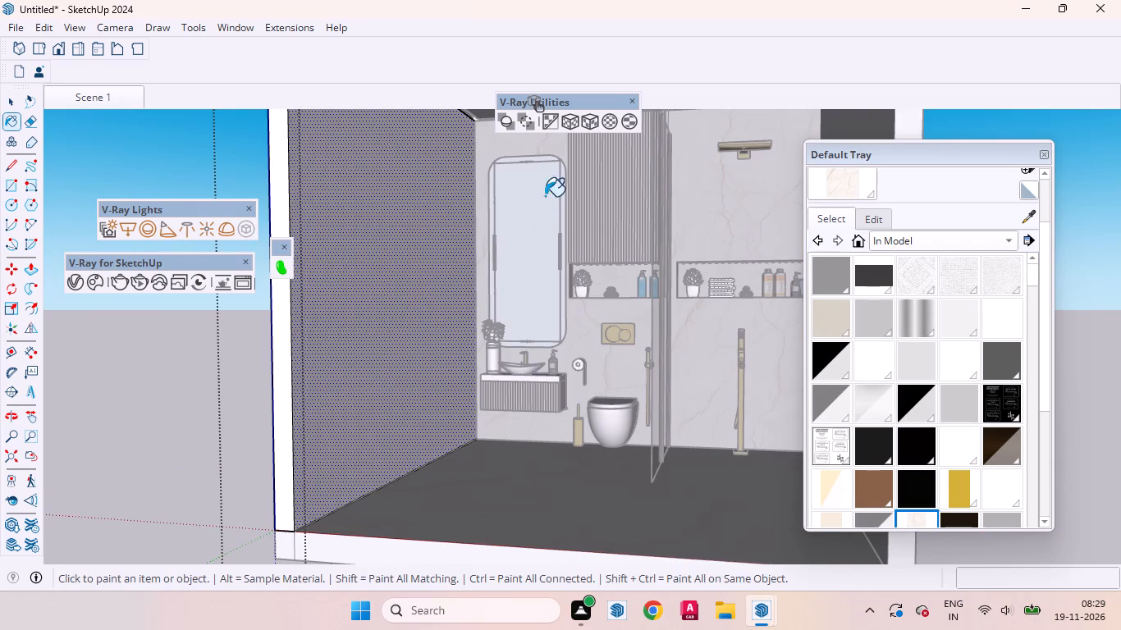
click(588, 121)
scroll(509, 338, down, 6)
click(332, 419)
Paint the inner face of the right bathroom wall on the shower side with the same marble and apply the tri-planar fit projection.
scroll(504, 396, up, 6)
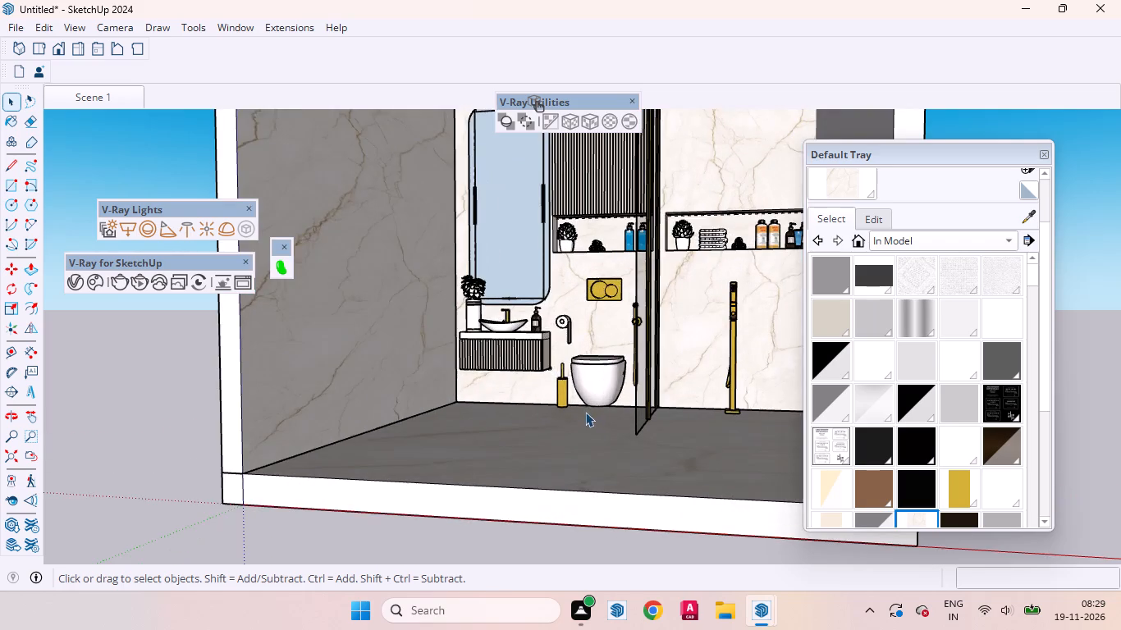
middle_drag(630, 439, 765, 466)
scroll(445, 431, down, 7)
middle_drag(733, 448, 857, 433)
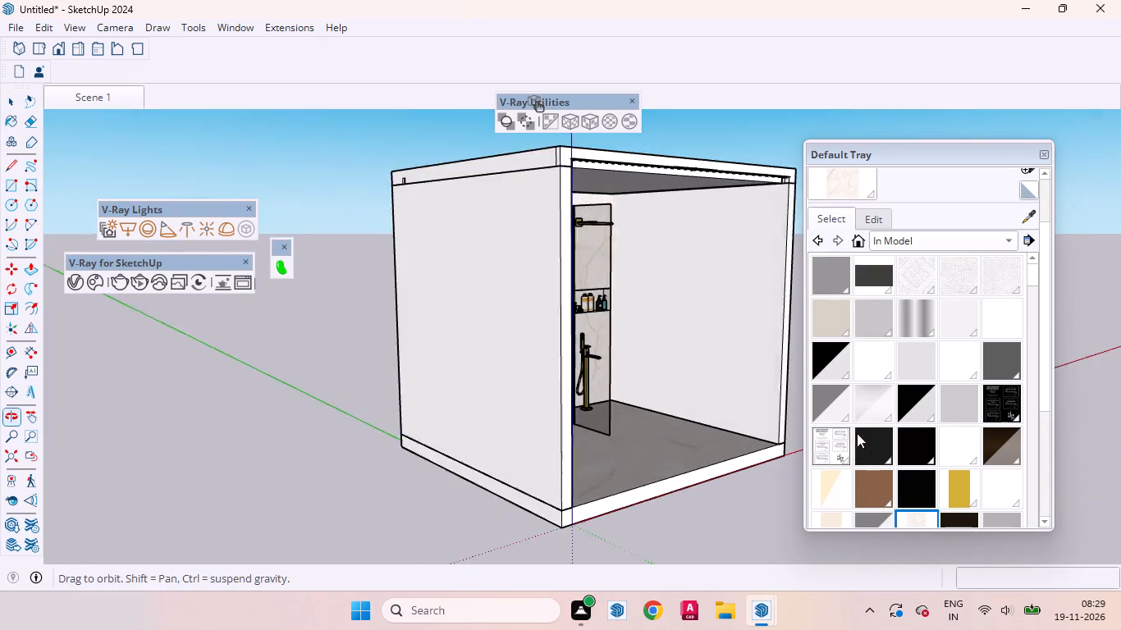
middle_drag(857, 433, 858, 441)
scroll(713, 336, up, 3)
click(721, 330)
click(718, 332)
drag(718, 332, 711, 335)
click(657, 326)
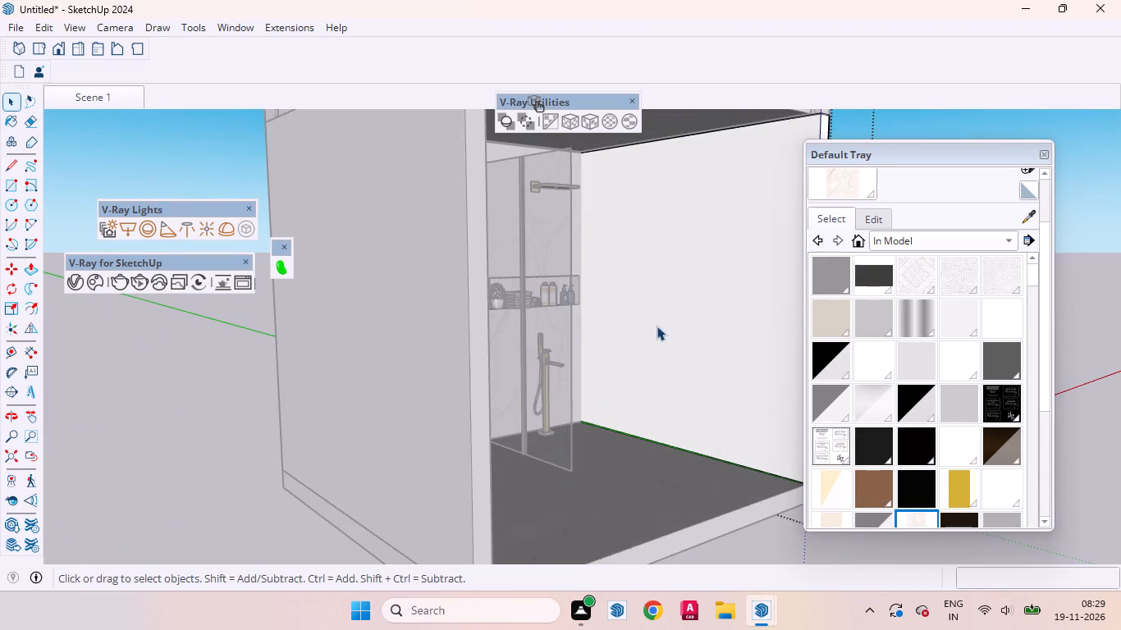
click(829, 187)
click(742, 275)
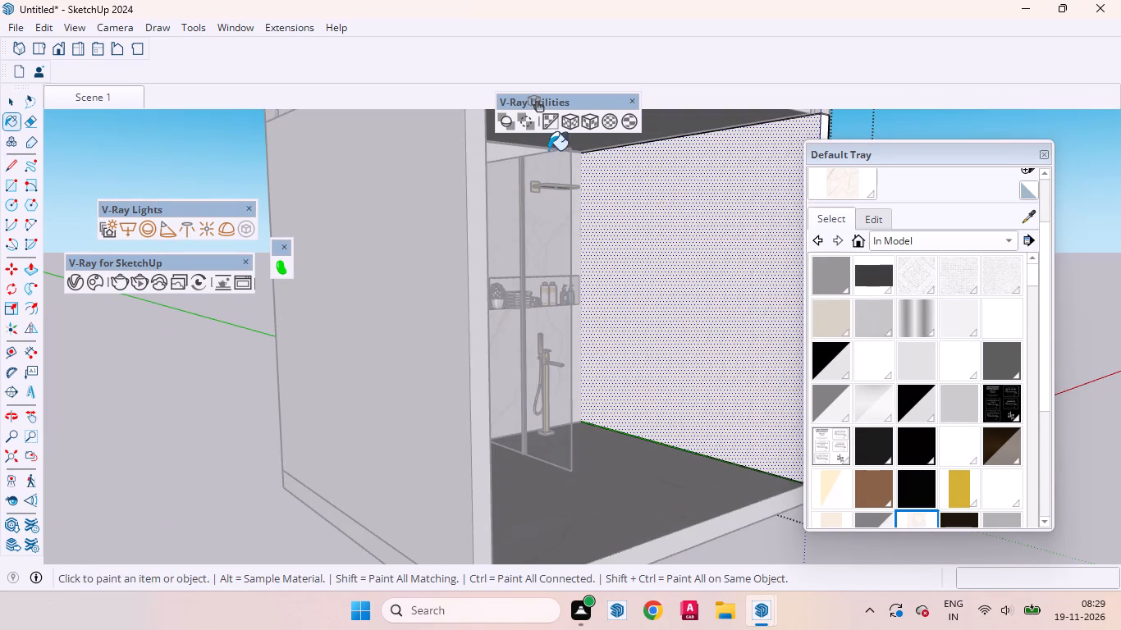
click(593, 126)
middle_drag(658, 281, 431, 328)
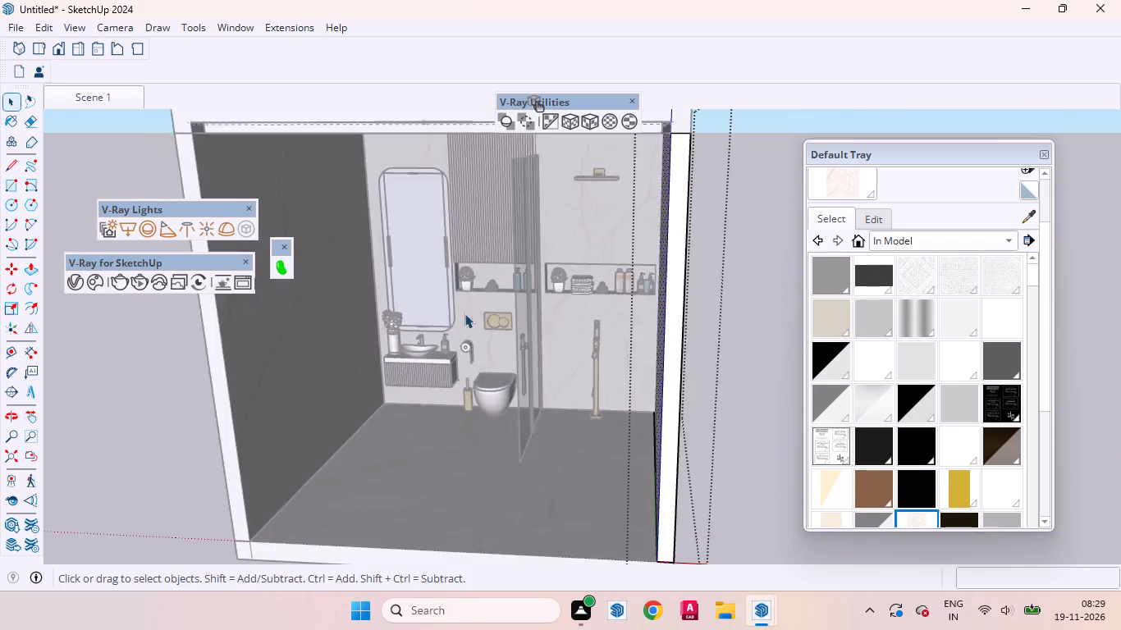
scroll(496, 310, down, 2)
scroll(517, 306, up, 1)
scroll(537, 298, down, 3)
double_click(682, 346)
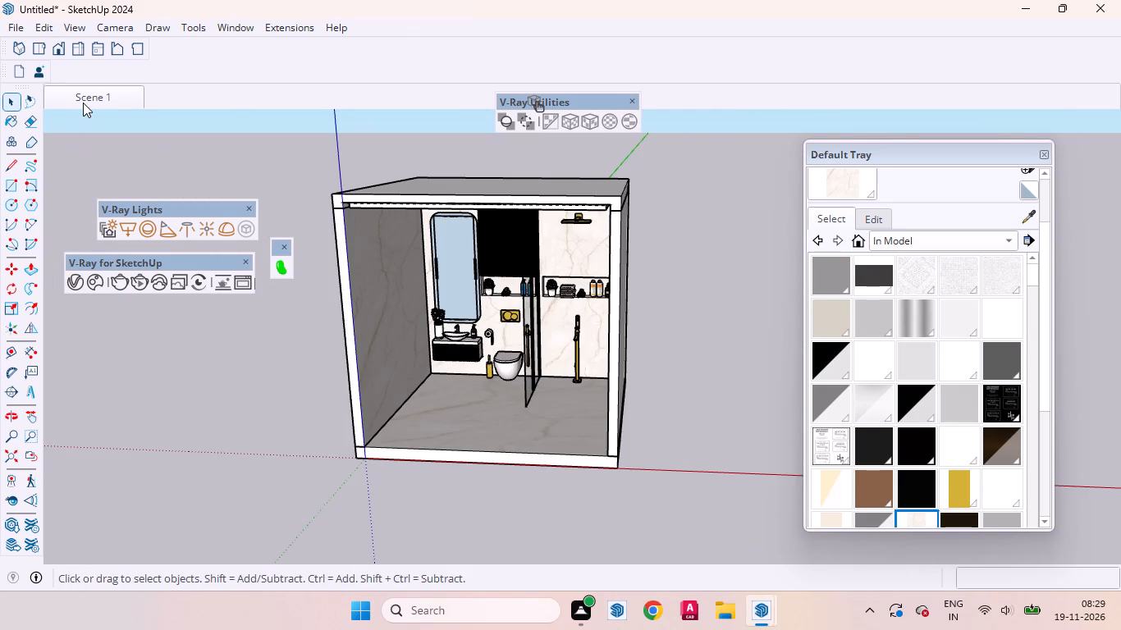
Restore the Scene 1 view and convert the marble Material4 into an editable V-Ray material in the V-Ray Asset Editor.
click(83, 102)
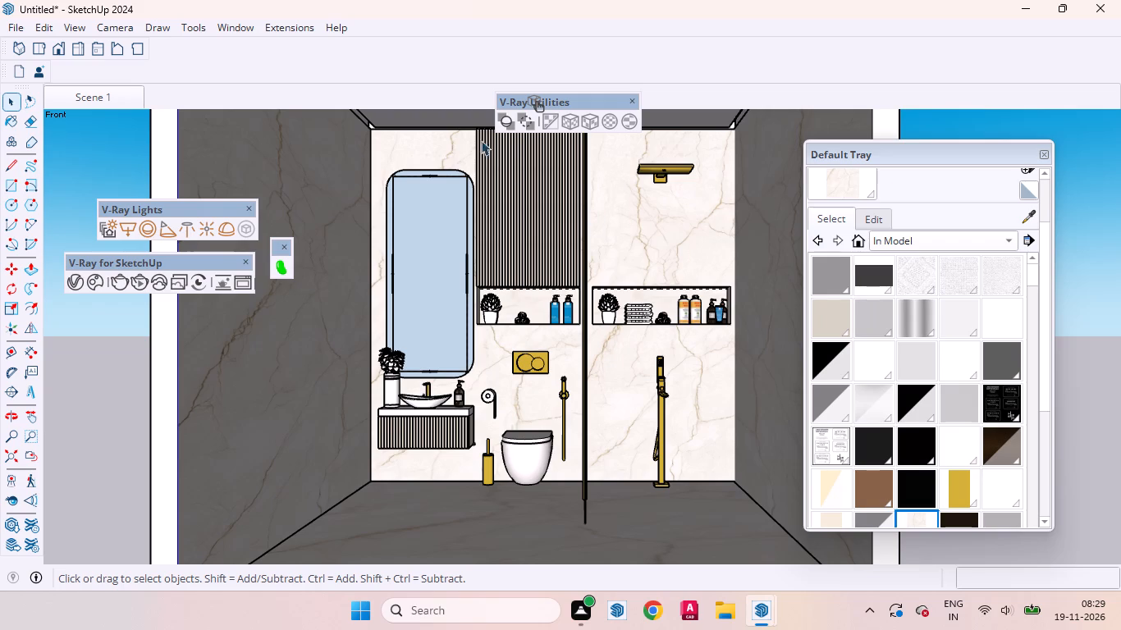
click(80, 276)
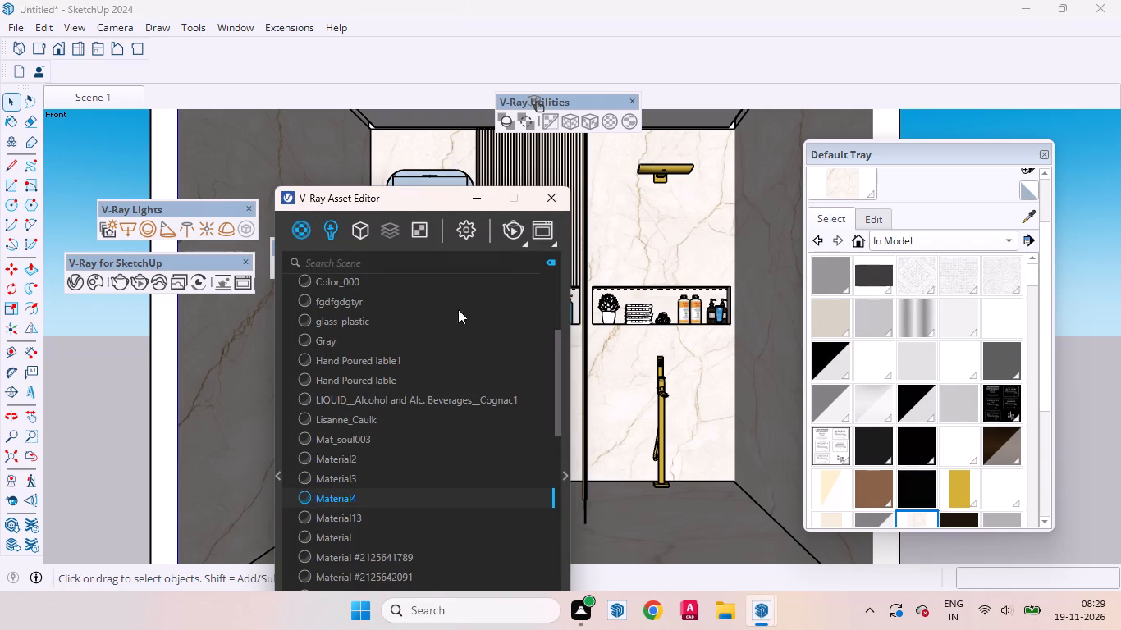
click(567, 467)
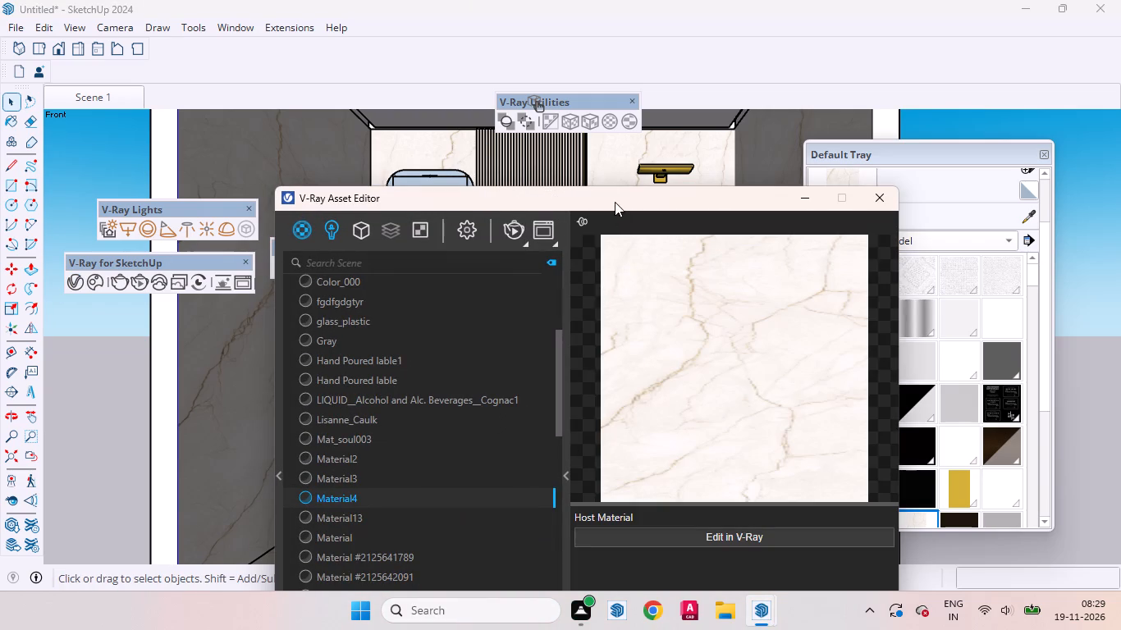
drag(606, 199, 510, 22)
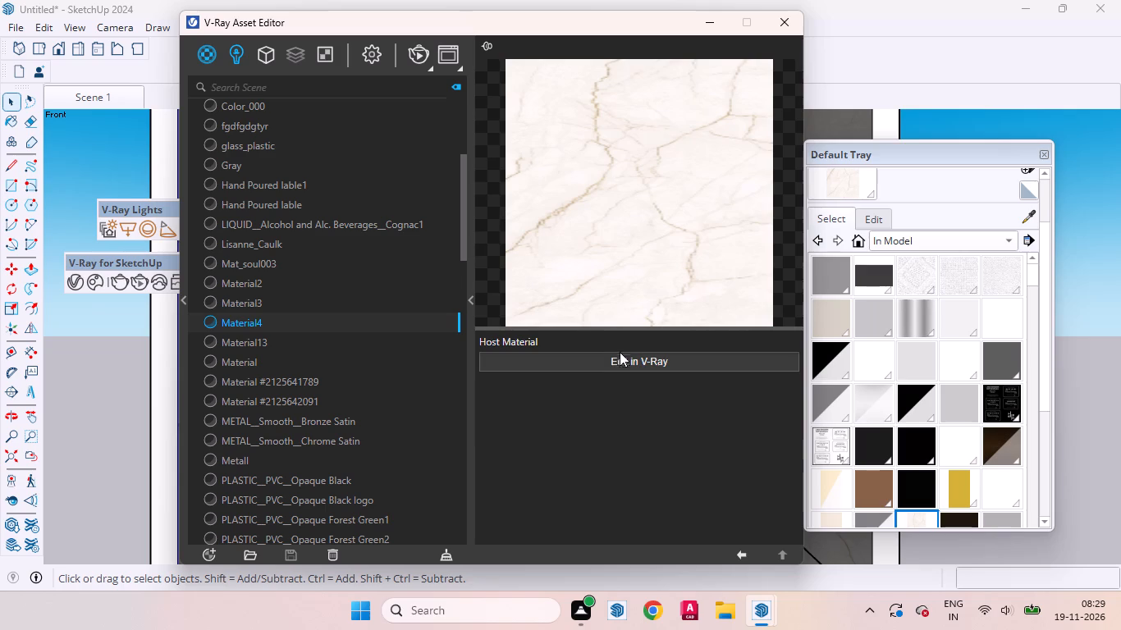
click(625, 359)
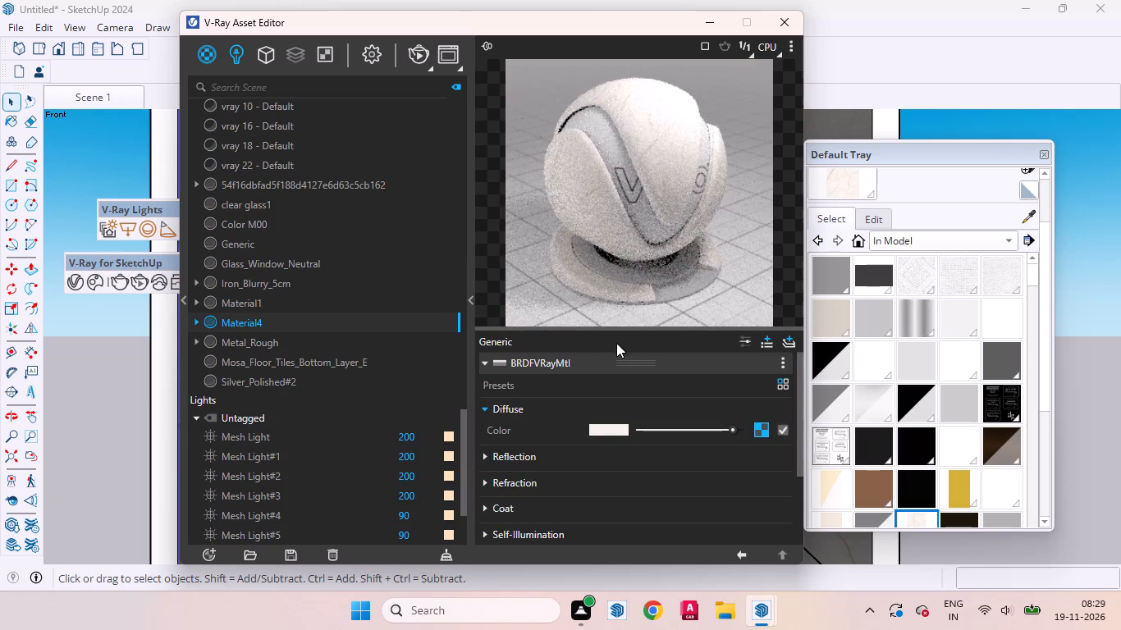
Set Material4's surface control to Use Glossiness, raise its reflection color to light grey, and clear the editor from the view.
scroll(629, 385, down, 1)
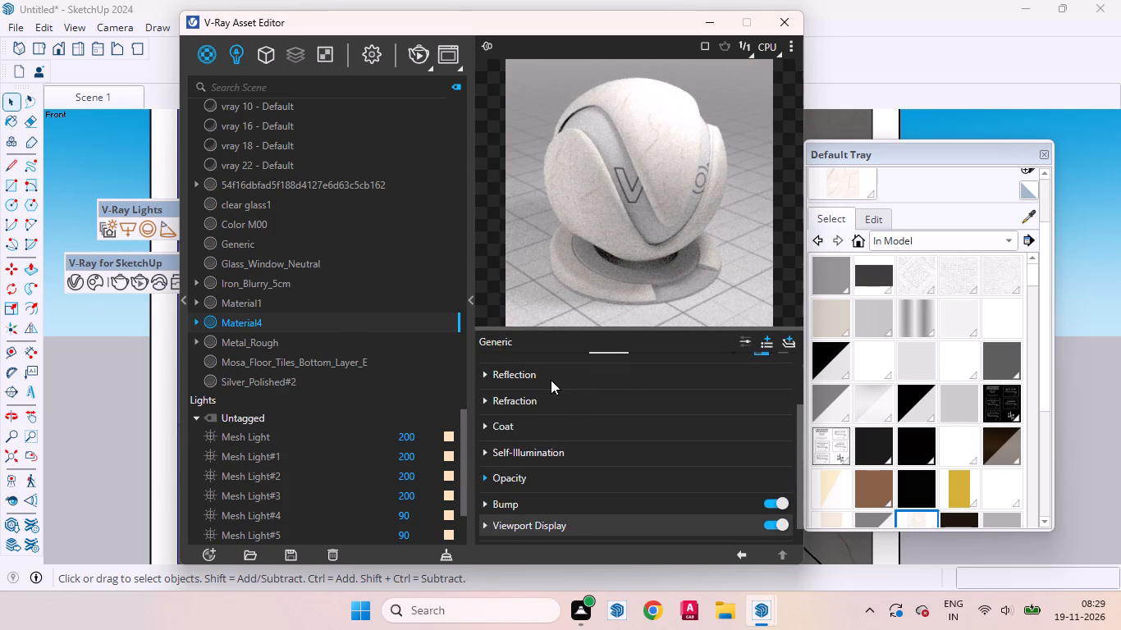
click(556, 381)
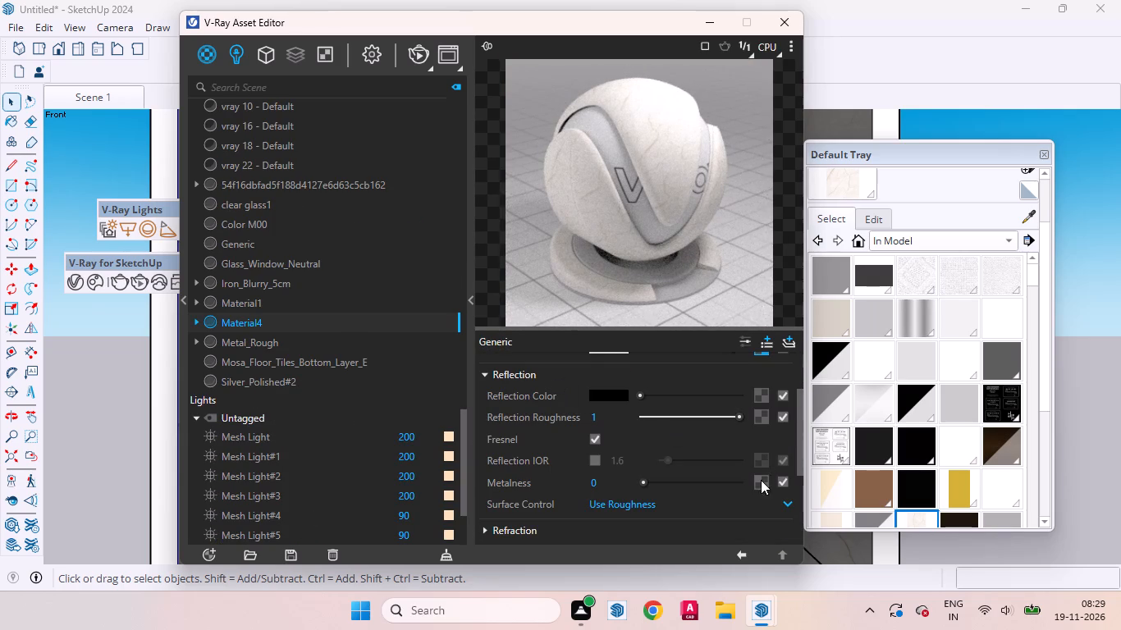
click(783, 505)
click(683, 460)
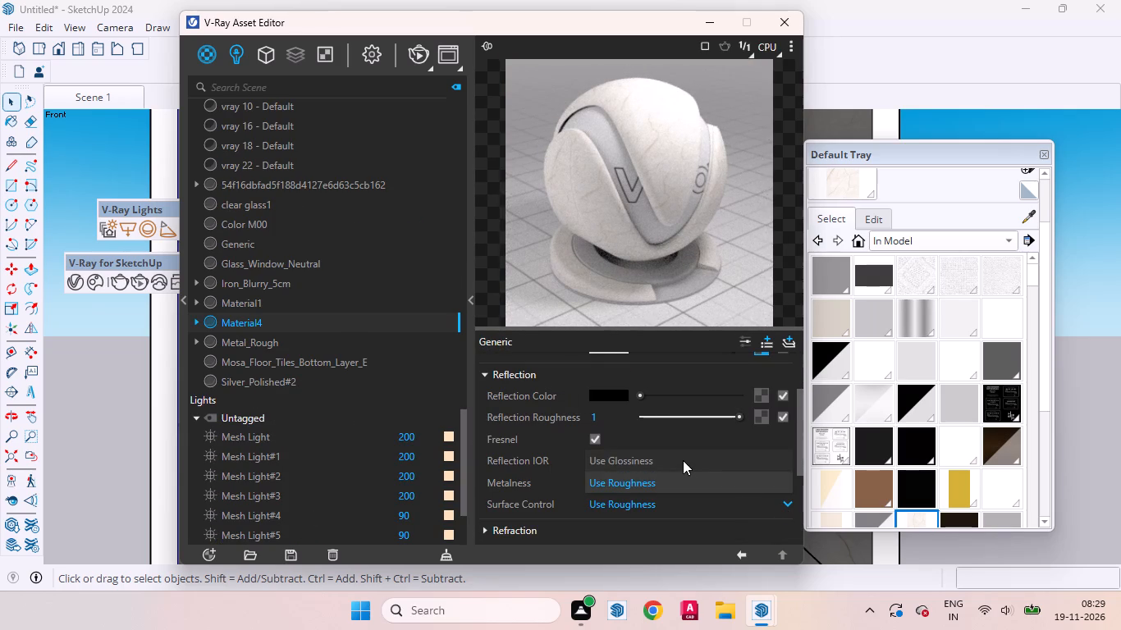
scroll(665, 456, up, 1)
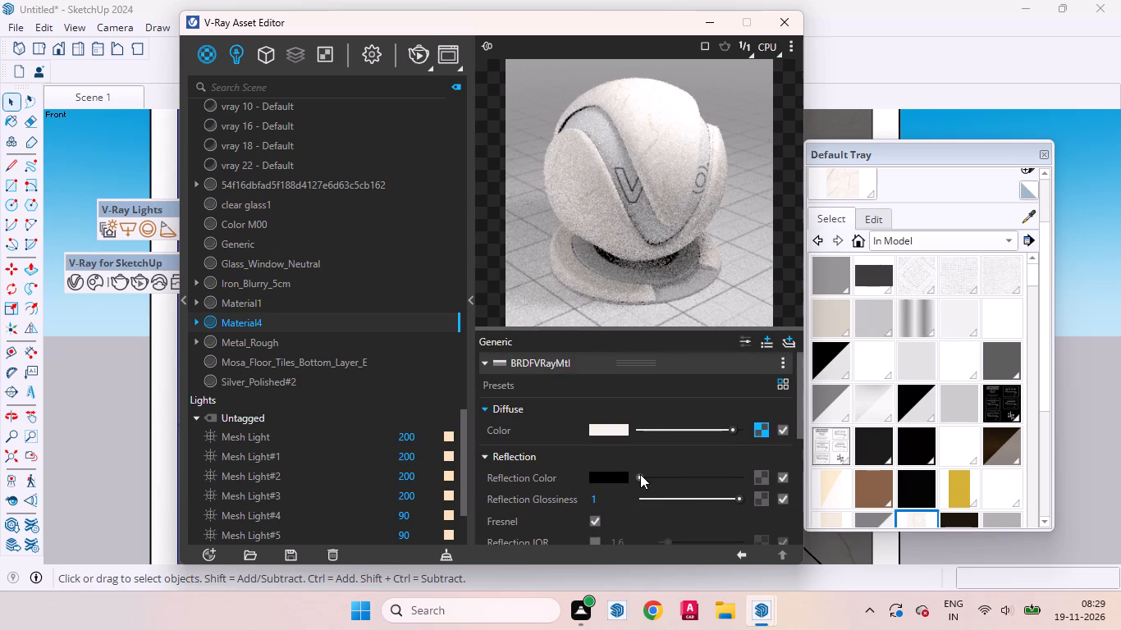
drag(640, 474, 679, 475)
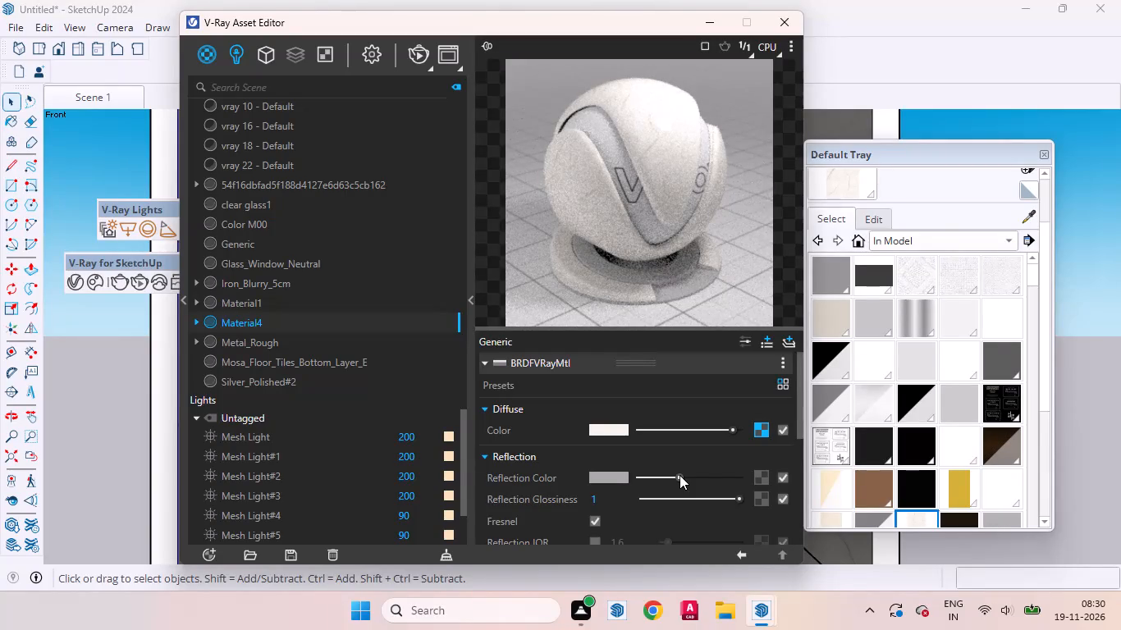
drag(679, 475, 688, 476)
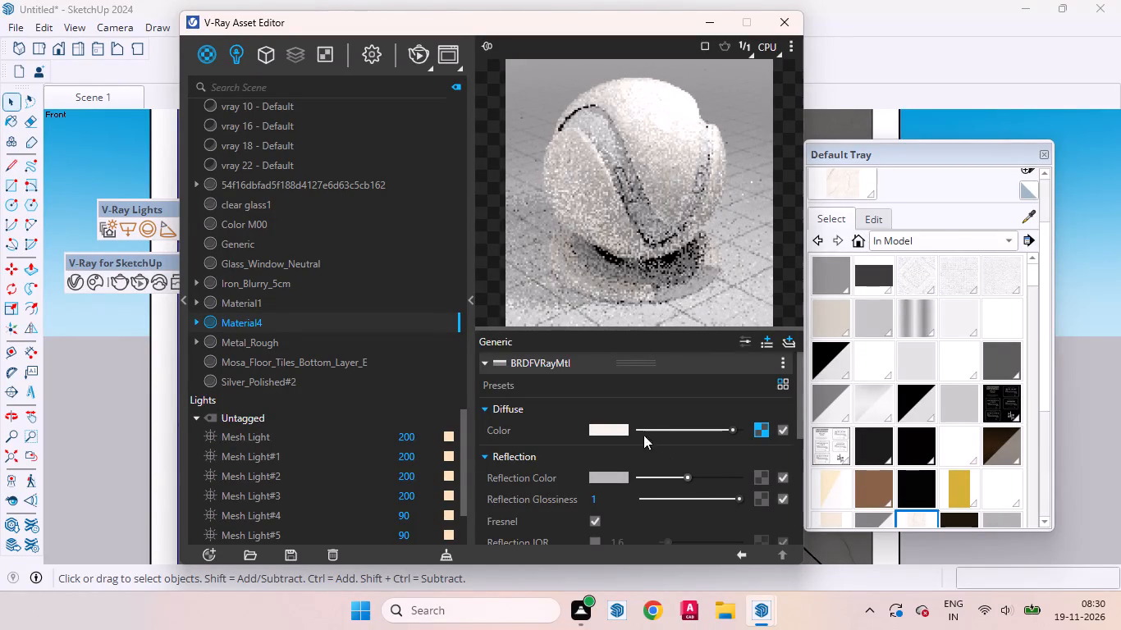
click(474, 282)
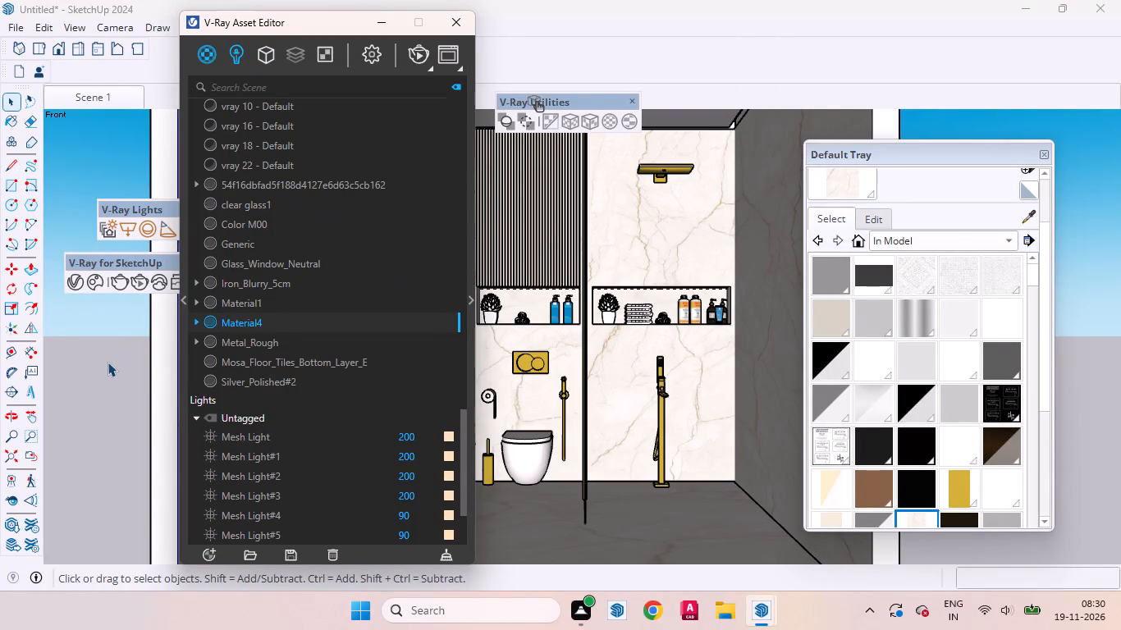
drag(331, 21, 162, 329)
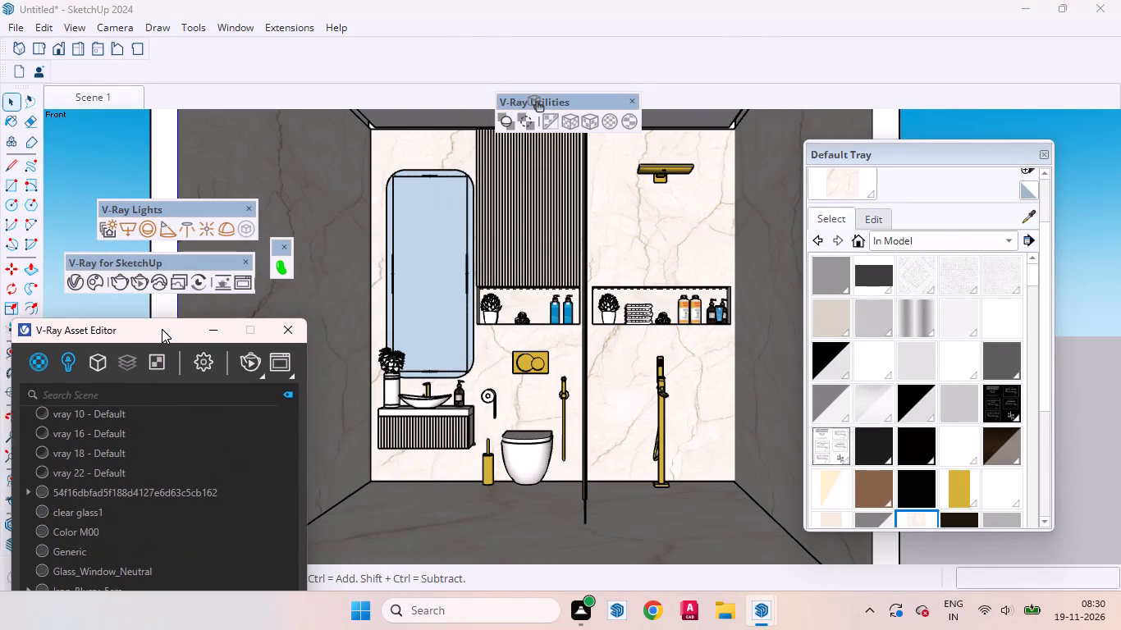
drag(162, 329, 146, 326)
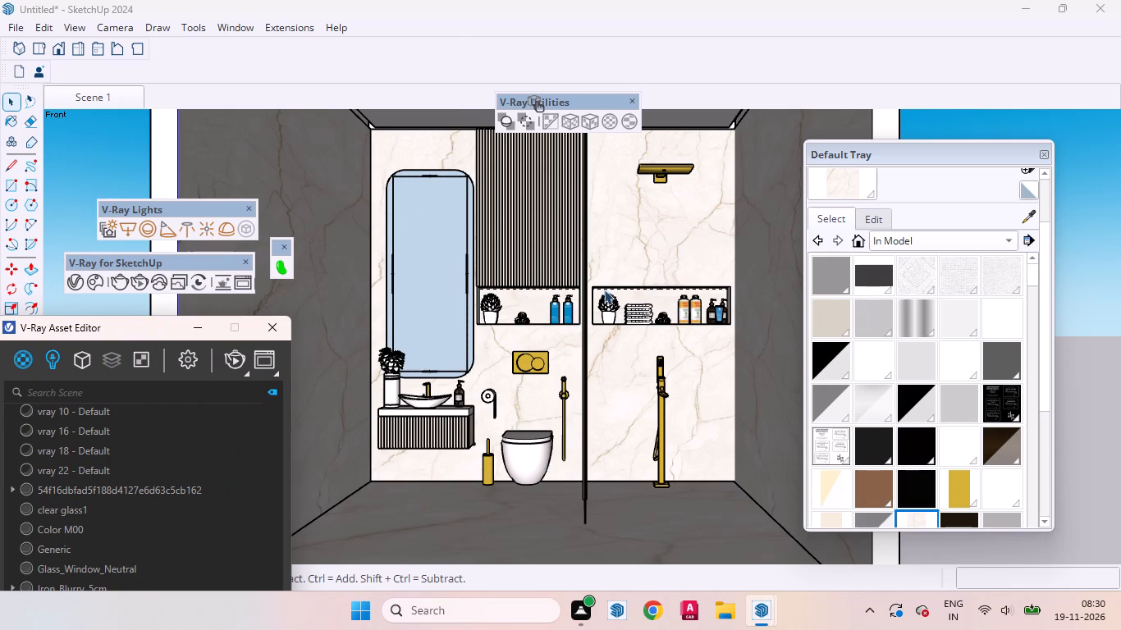
Scale up the three rolled towels slightly and proportionally in the niche above the flush plate.
scroll(619, 283, up, 1)
scroll(528, 330, up, 2)
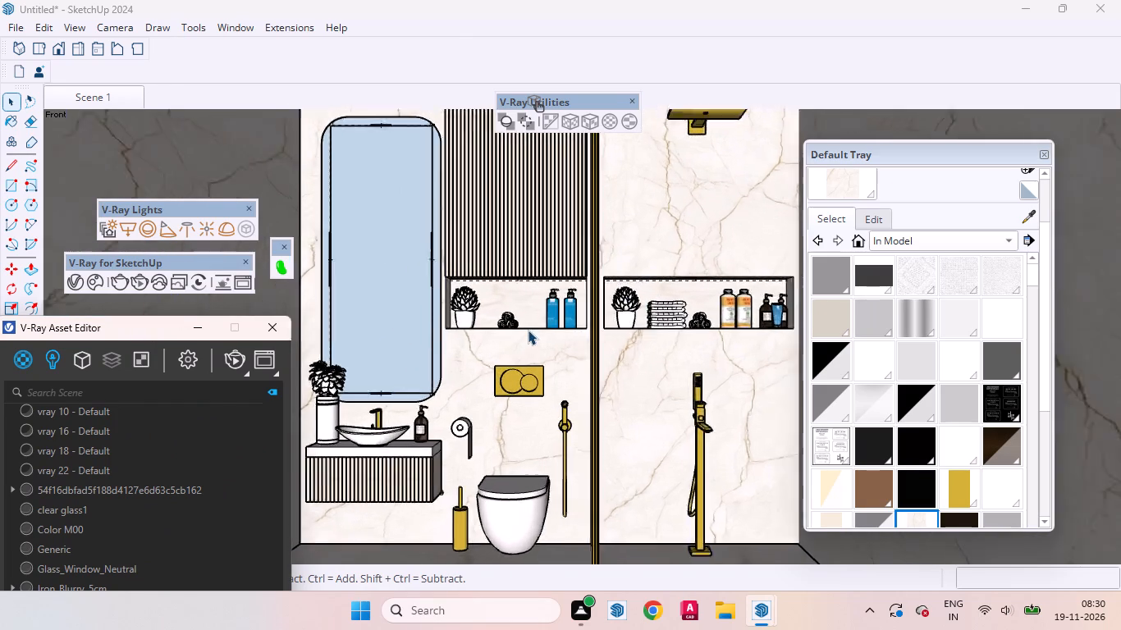
scroll(528, 330, up, 4)
scroll(500, 331, down, 6)
scroll(497, 320, up, 6)
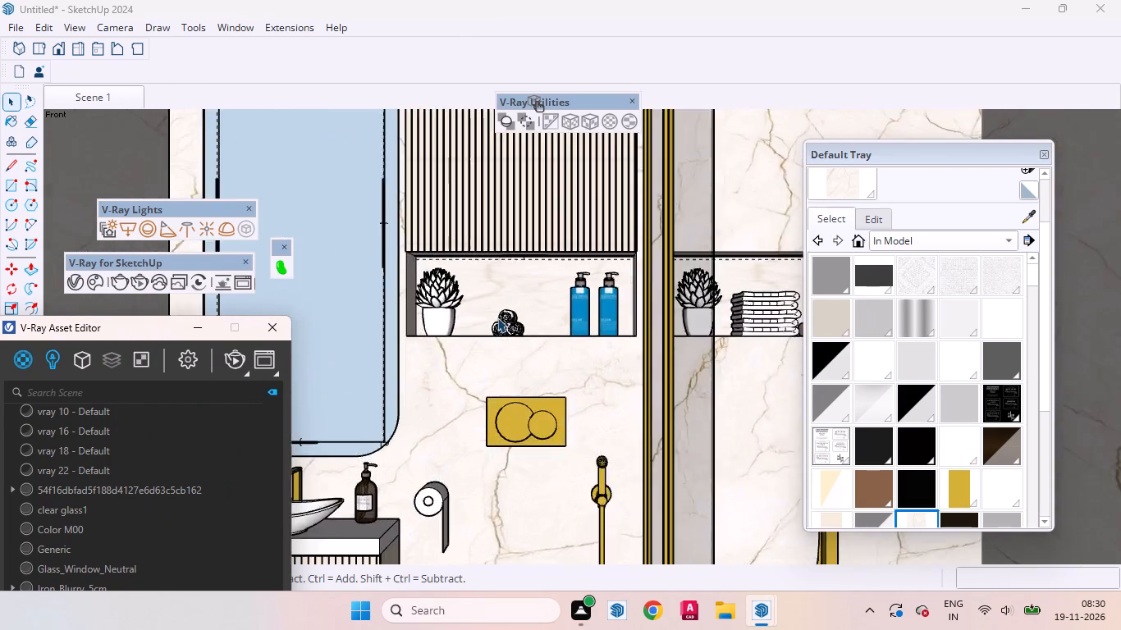
scroll(497, 317, up, 10)
click(510, 322)
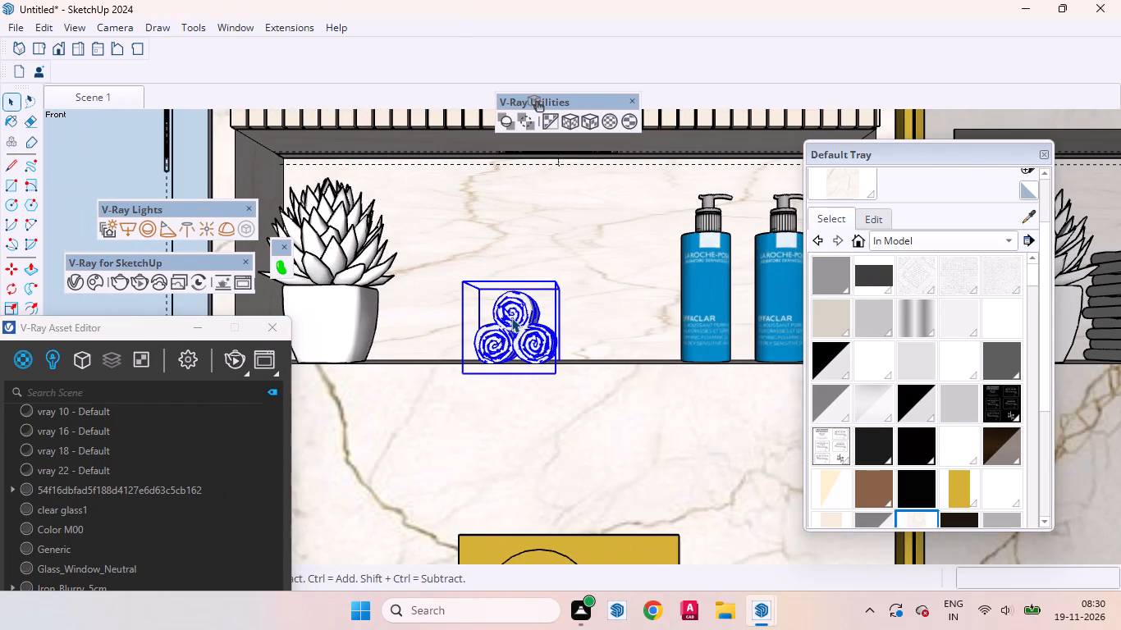
key(s)
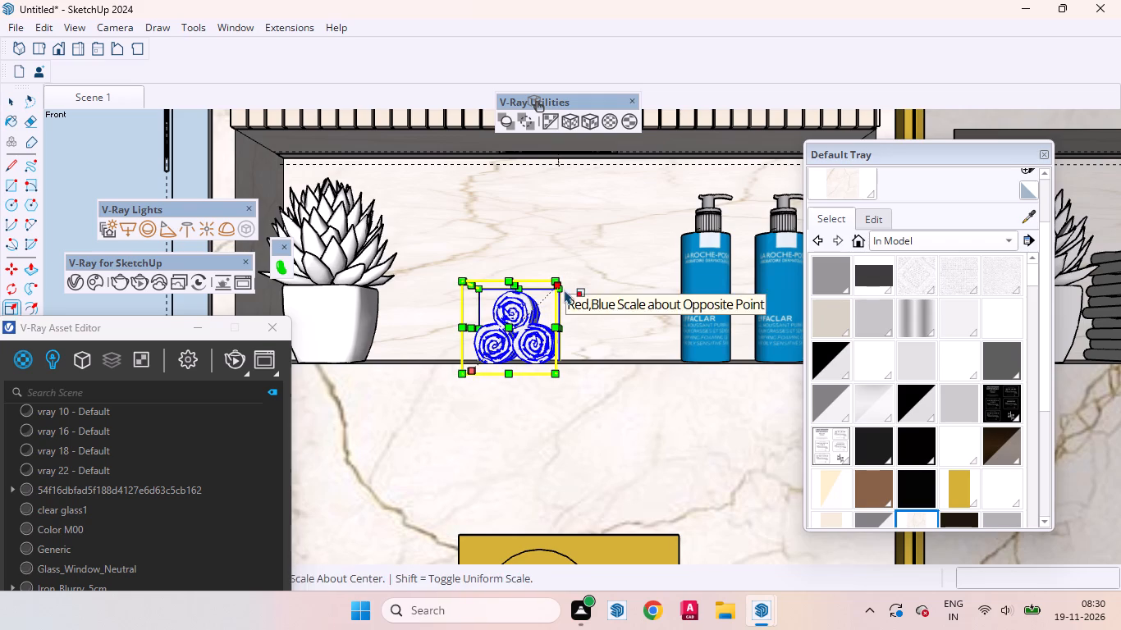
click(560, 283)
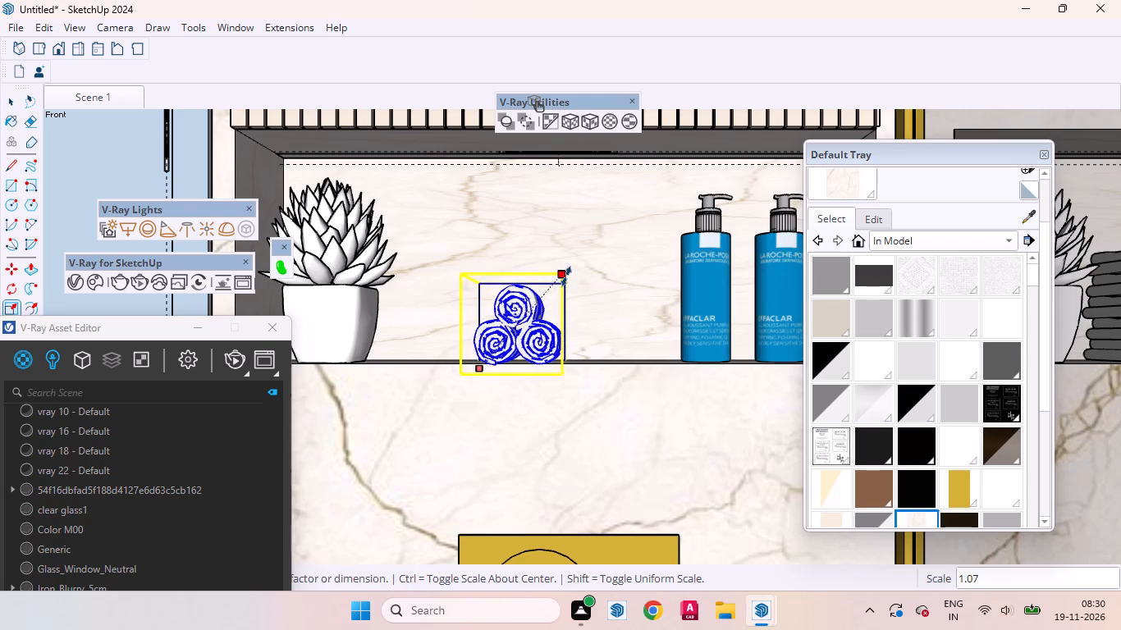
click(574, 265)
key(space)
key(v)
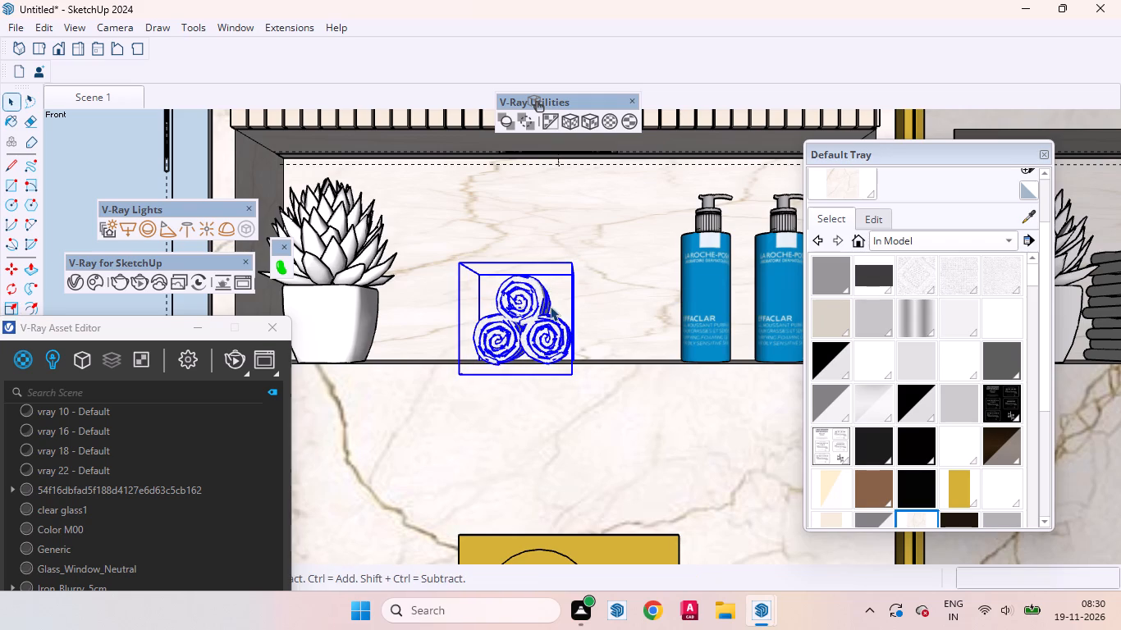
Restore the Scene 1 view and scale down the flower vase on the vanity counter proportionally.
click(112, 94)
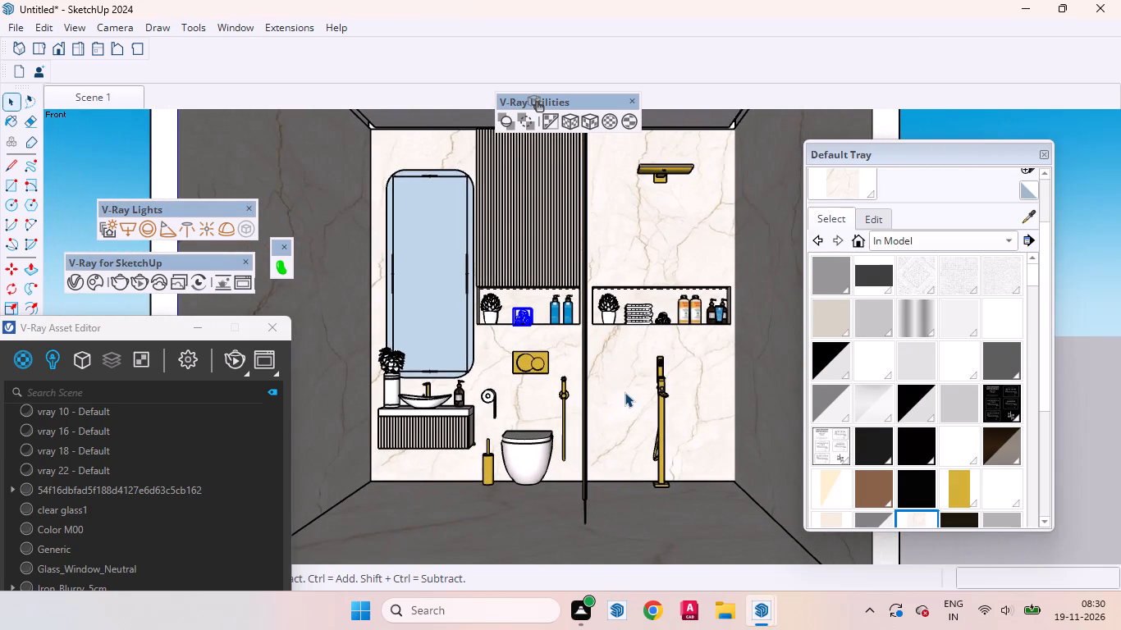
scroll(567, 427, down, 8)
click(767, 419)
scroll(560, 425, up, 2)
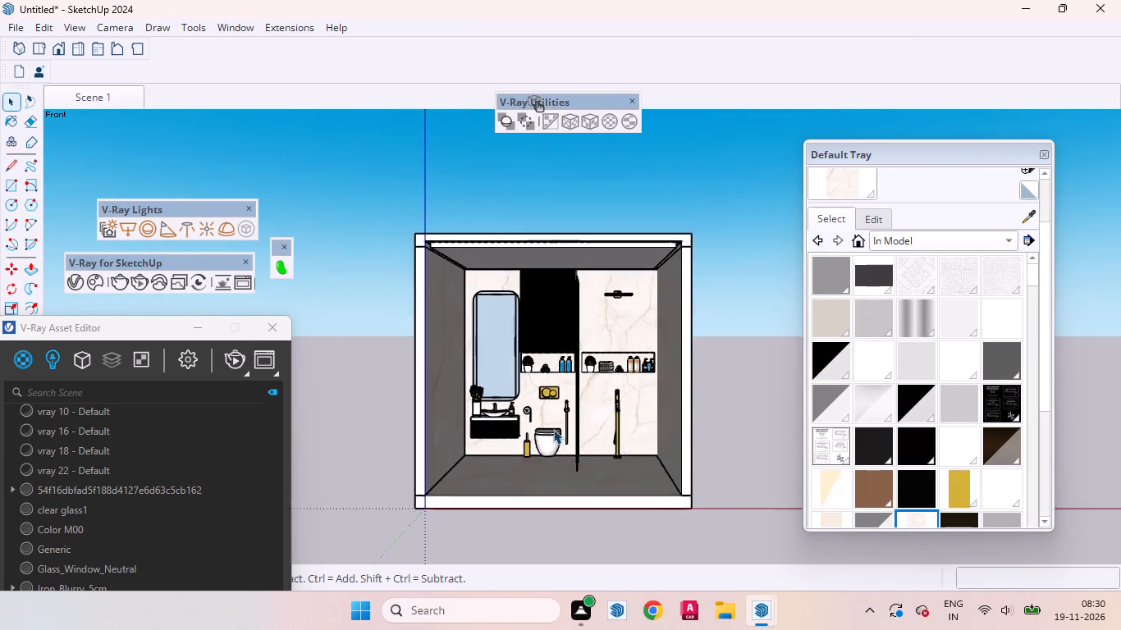
scroll(553, 429, up, 9)
scroll(631, 384, up, 1)
middle_drag(564, 386, 604, 504)
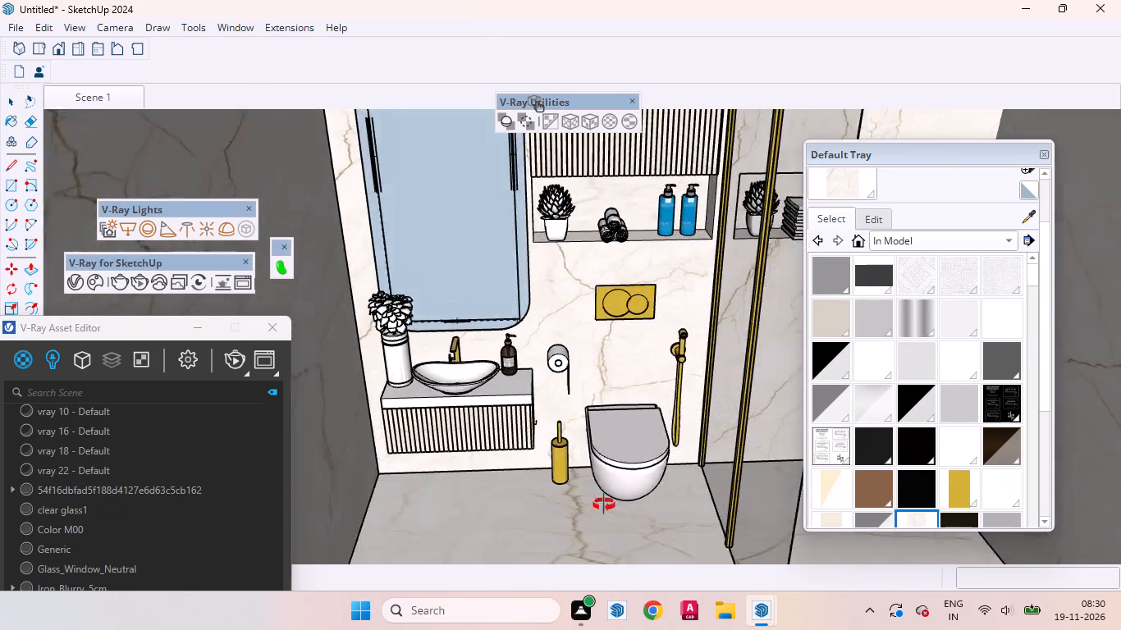
middle_drag(604, 504, 543, 429)
scroll(556, 424, down, 7)
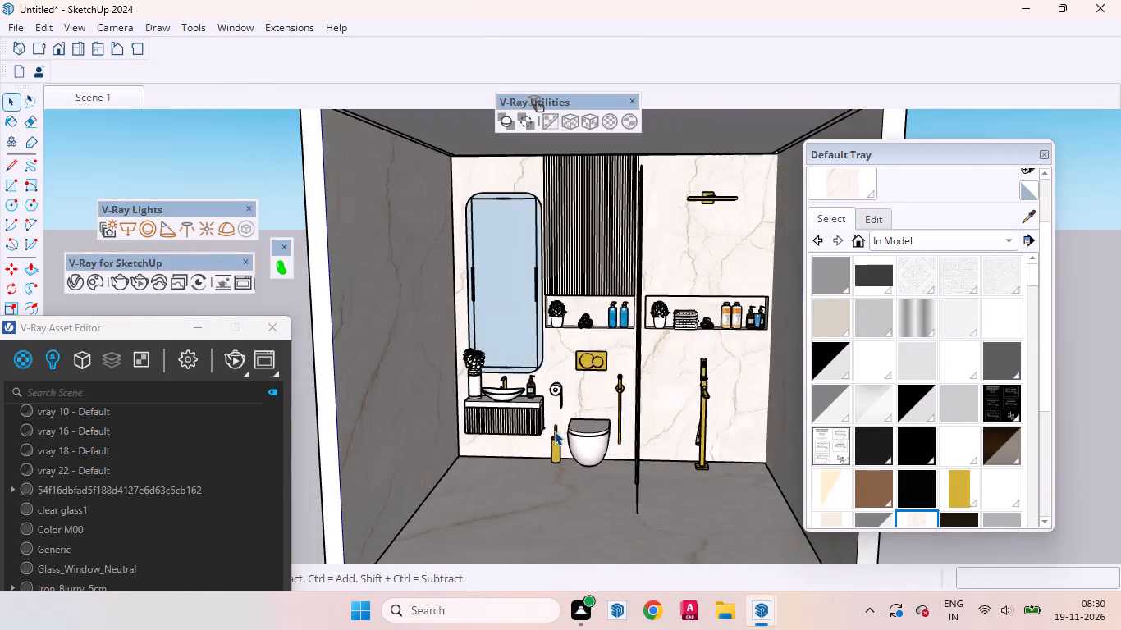
scroll(554, 431, down, 8)
scroll(528, 429, up, 16)
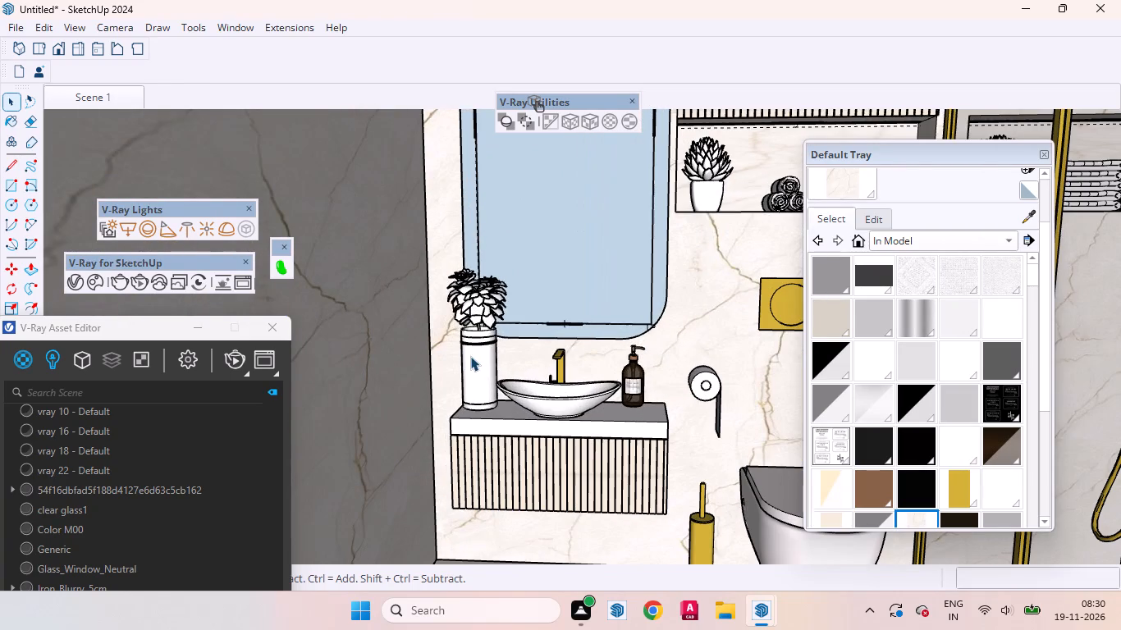
click(475, 356)
key(s)
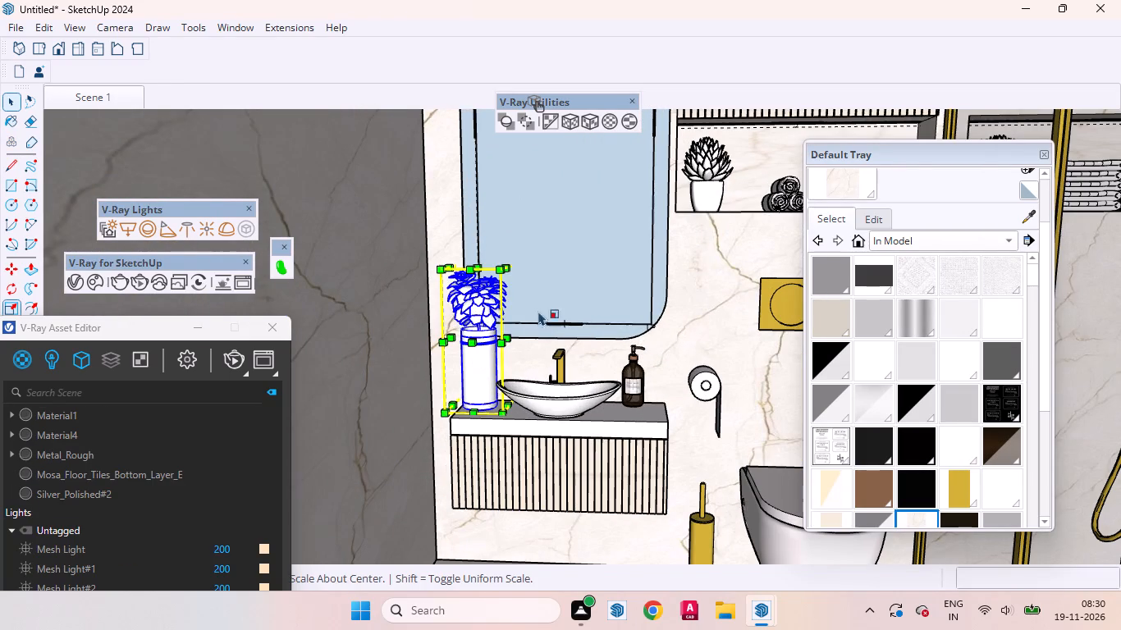
click(517, 262)
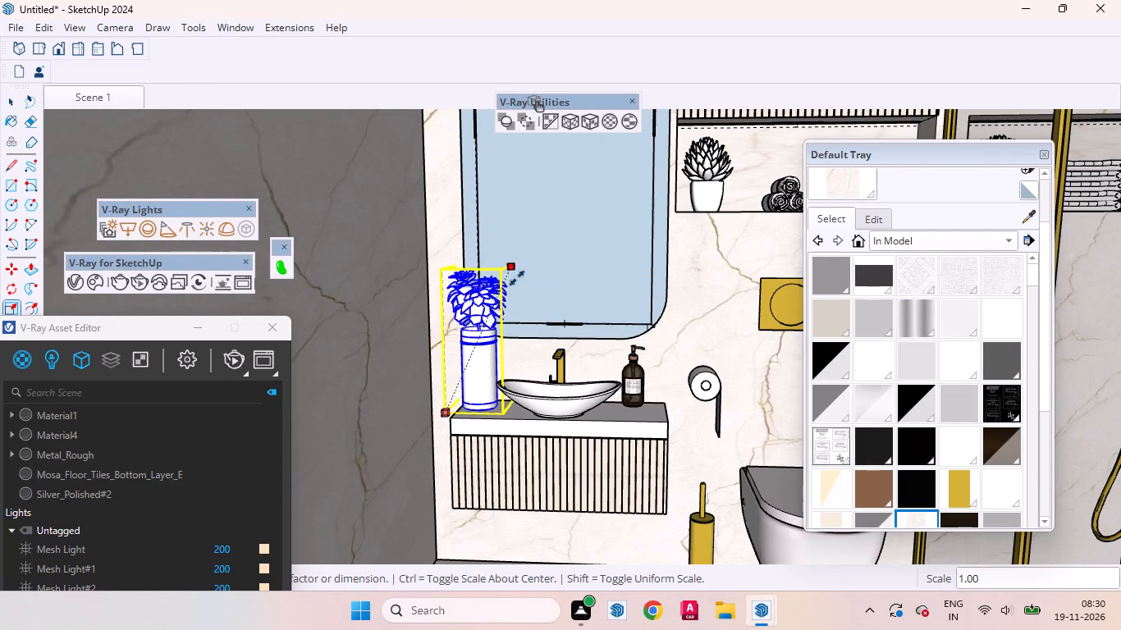
click(517, 305)
key(space)
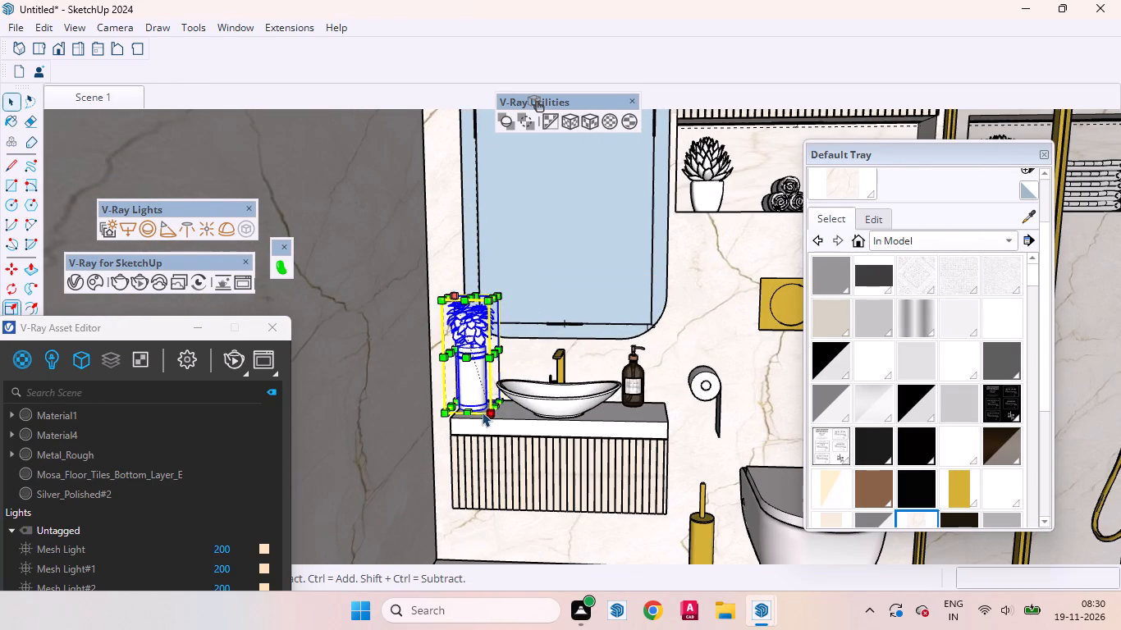
Move the flower vase about 1/2" along the vanity counter towards the wash basin.
scroll(474, 413, up, 11)
middle_drag(471, 413, 478, 502)
scroll(485, 446, up, 2)
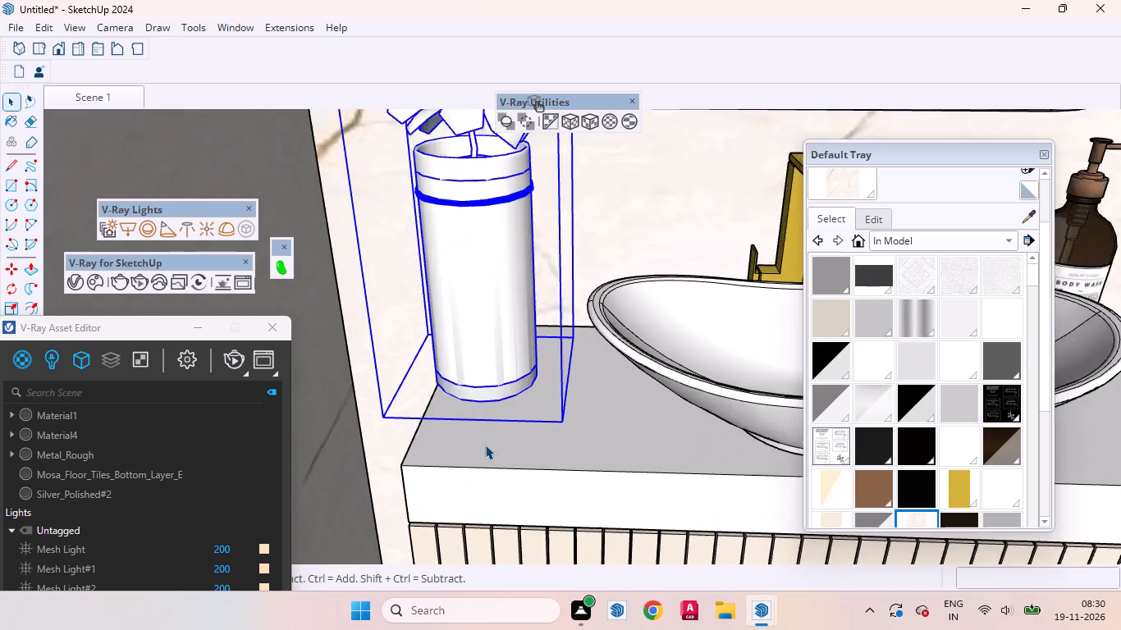
scroll(485, 445, up, 3)
key(m)
click(484, 443)
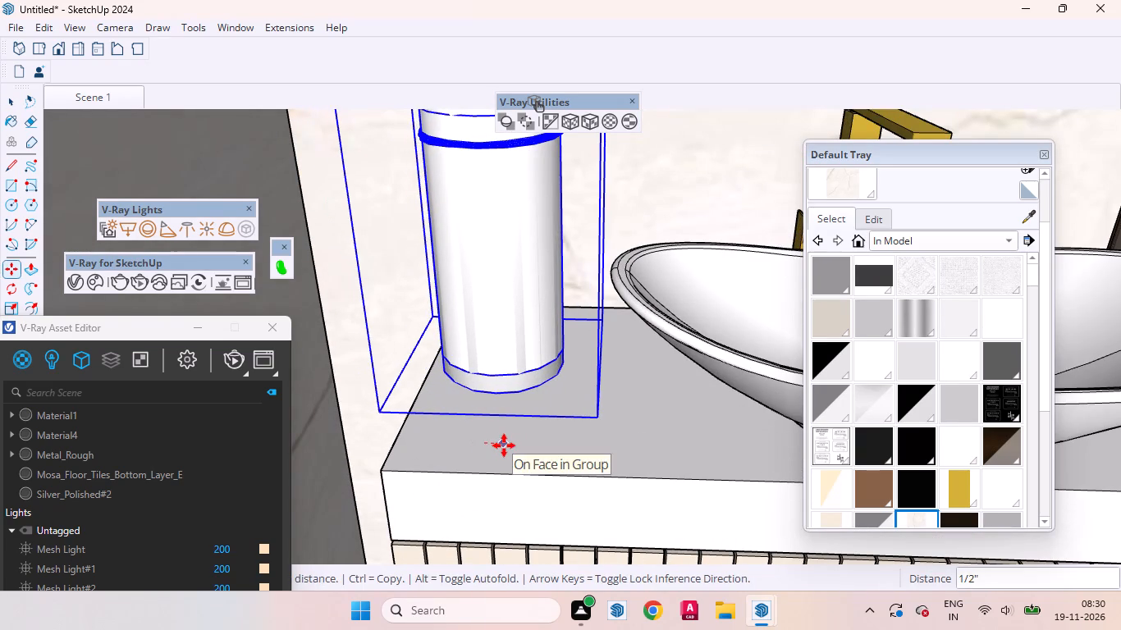
click(504, 445)
key(space)
scroll(519, 380, down, 10)
scroll(517, 388, up, 1)
scroll(517, 388, down, 4)
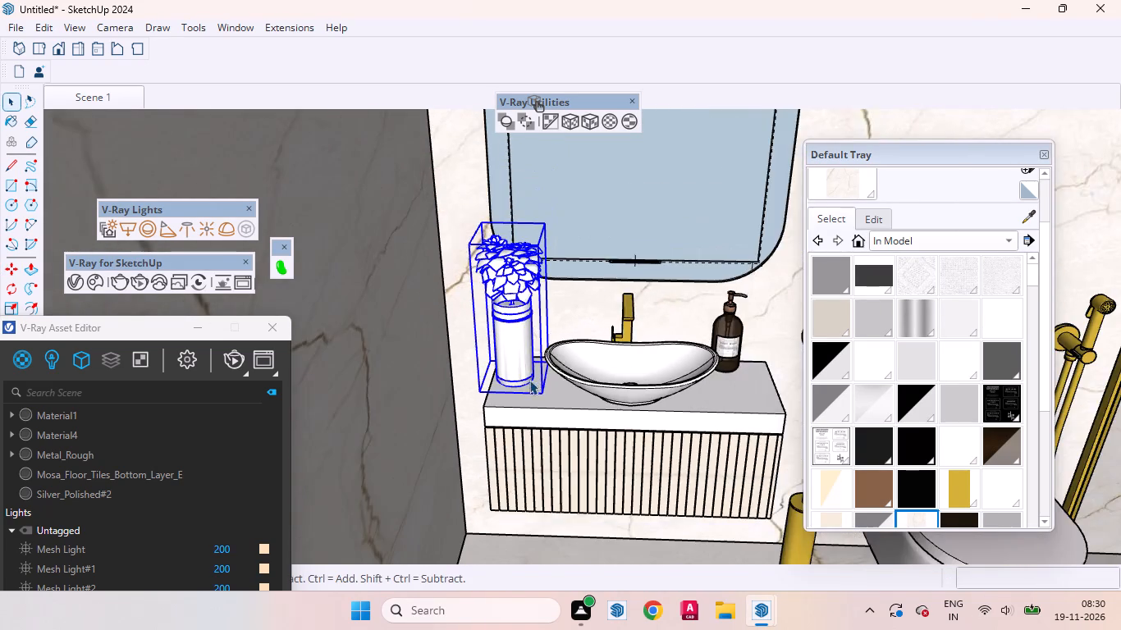
Move the flower vase slightly further along the counter towards the basin and clear the selection.
scroll(531, 234, up, 7)
middle_drag(539, 241, 611, 192)
scroll(608, 208, down, 2)
scroll(576, 220, up, 1)
scroll(563, 227, down, 5)
scroll(522, 427, up, 4)
middle_drag(553, 427, 487, 385)
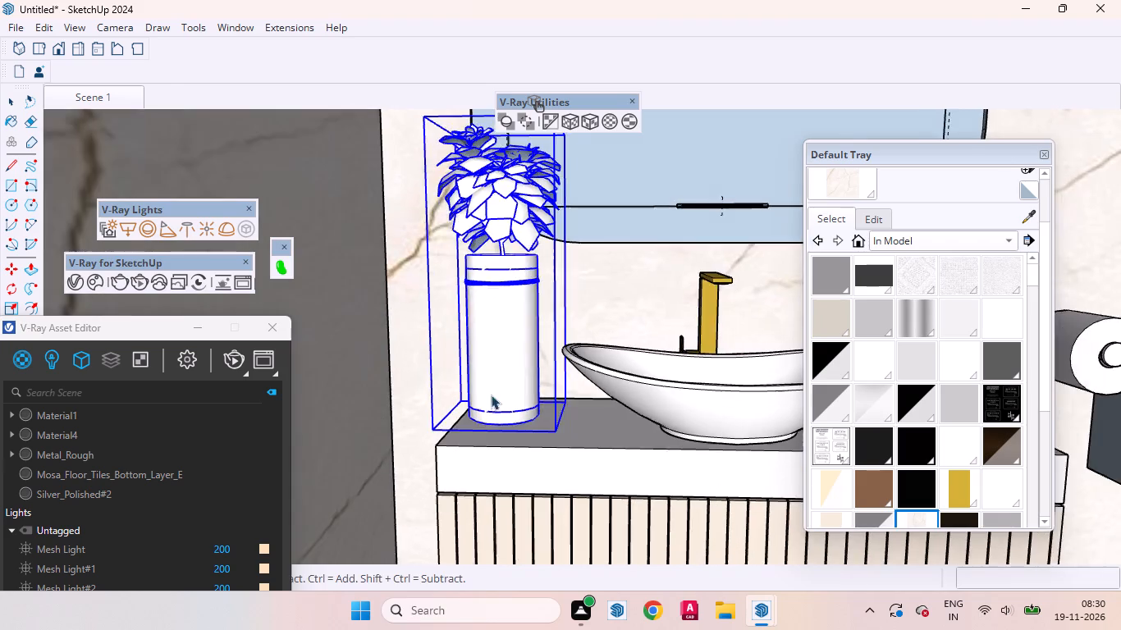
scroll(494, 408, up, 6)
key(m)
click(494, 455)
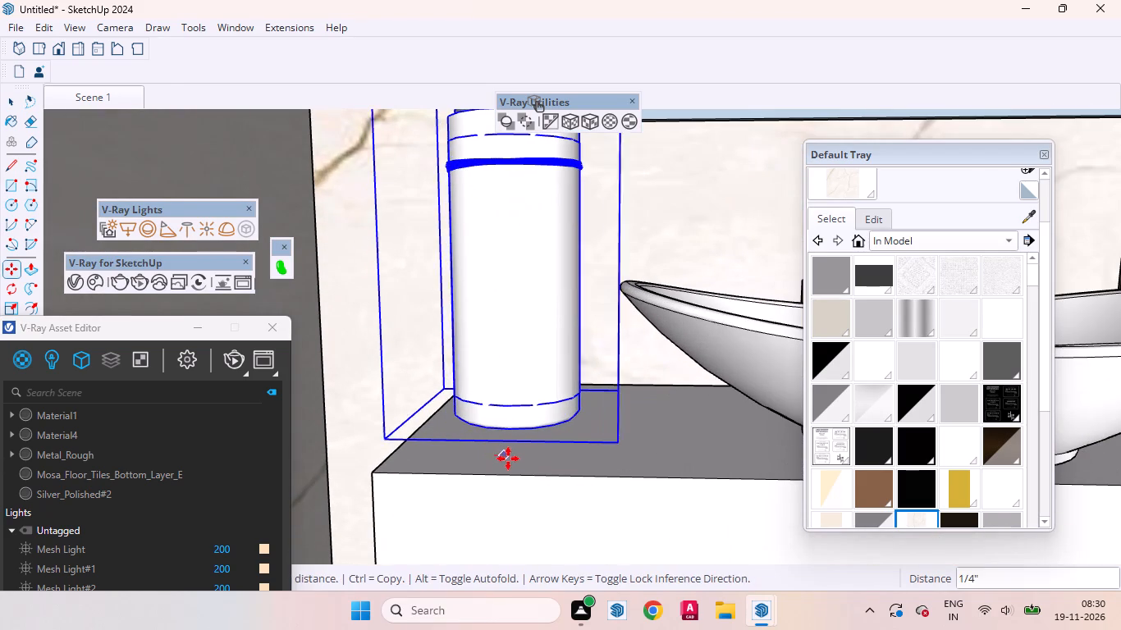
click(514, 459)
key(space)
scroll(517, 395, down, 10)
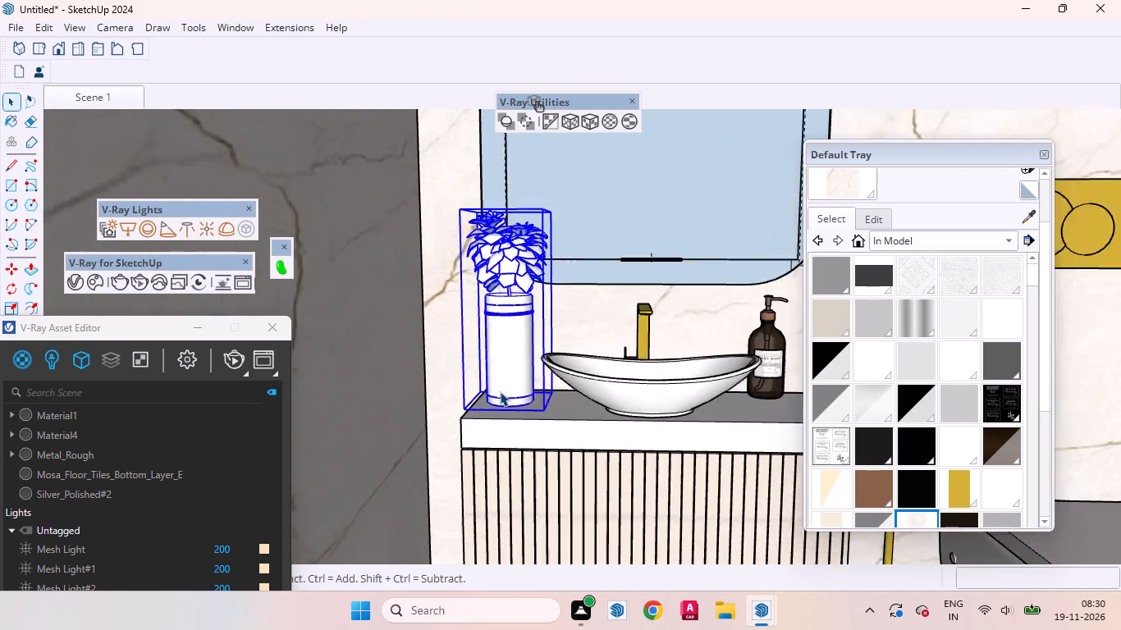
scroll(500, 391, down, 16)
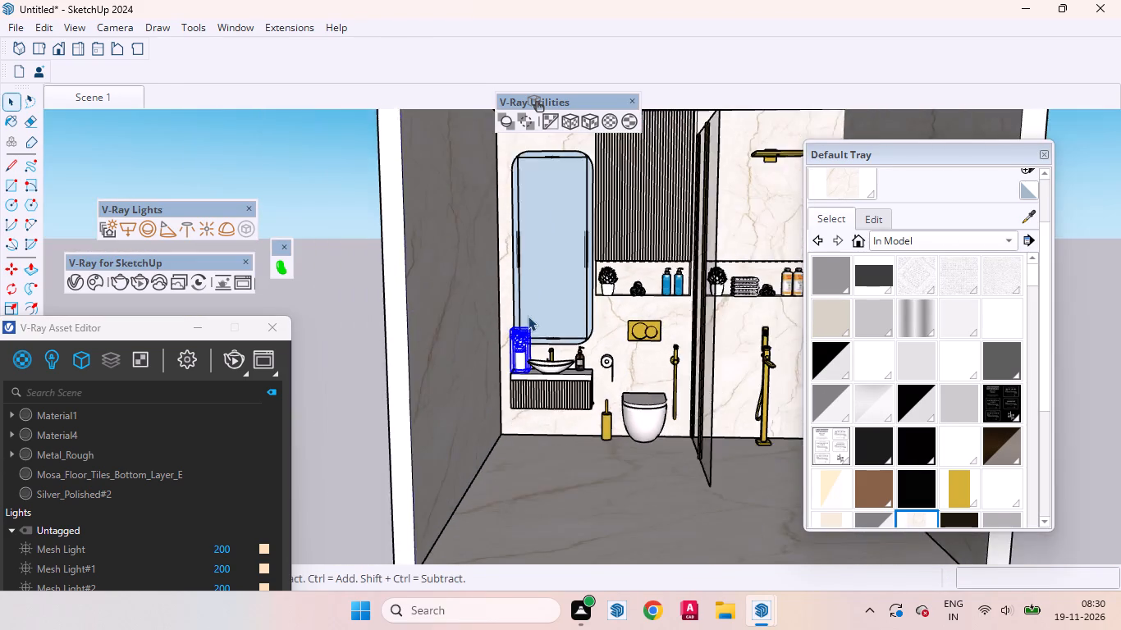
scroll(528, 316, down, 2)
scroll(522, 326, up, 1)
scroll(522, 326, down, 5)
click(789, 294)
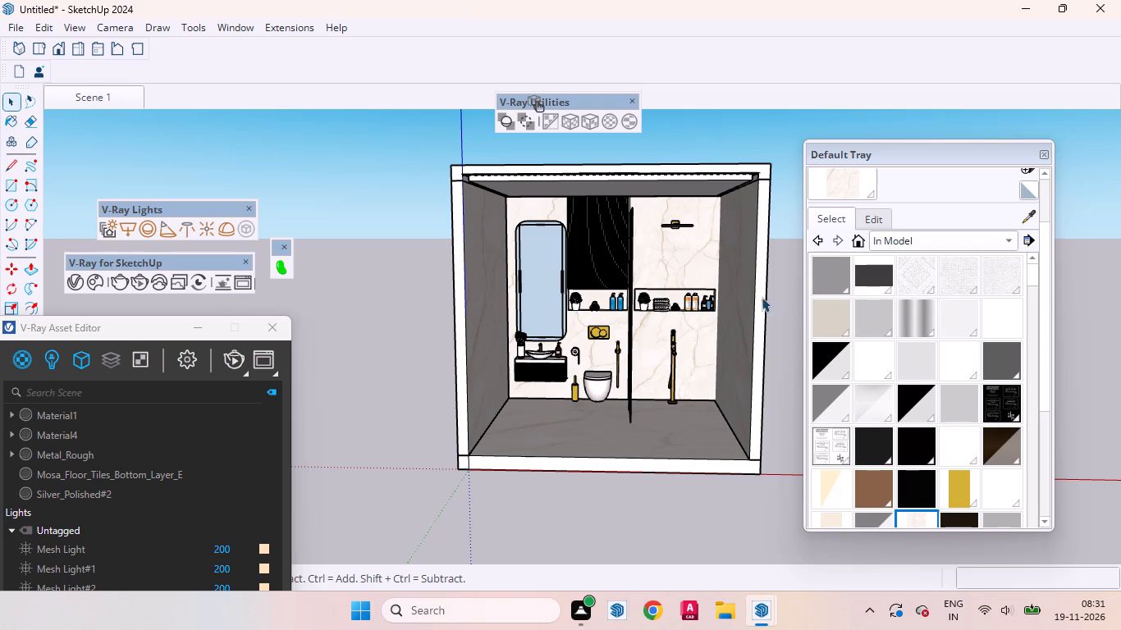
Open the floor slab group and erase the short edge splitting its front face near the origin.
scroll(752, 178, up, 5)
scroll(717, 247, down, 7)
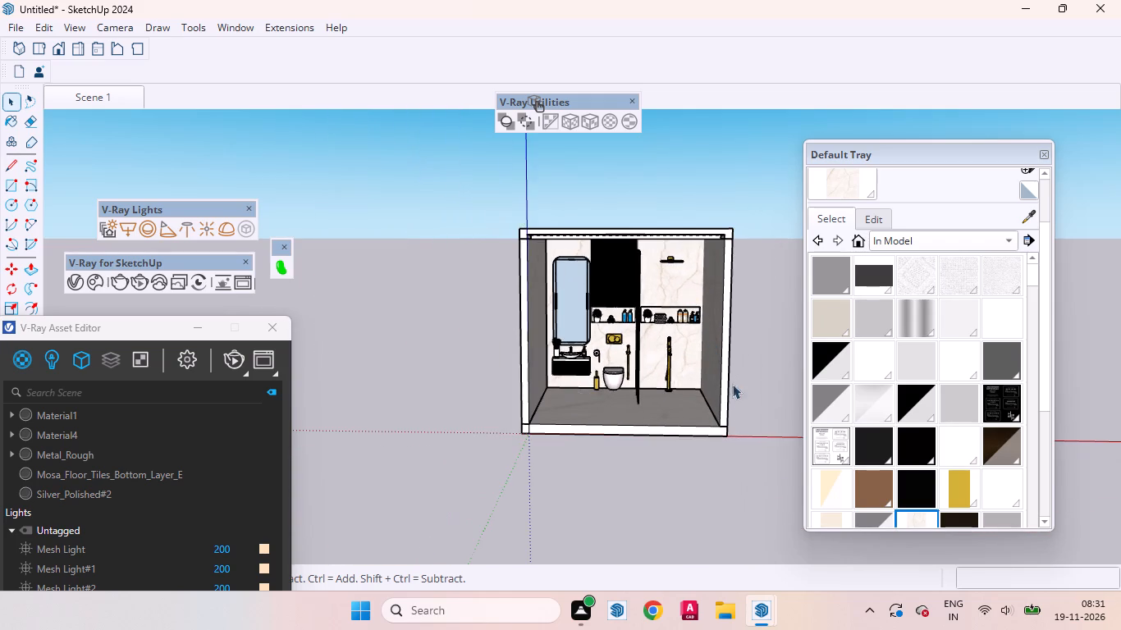
middle_drag(725, 440, 477, 537)
scroll(510, 480, up, 10)
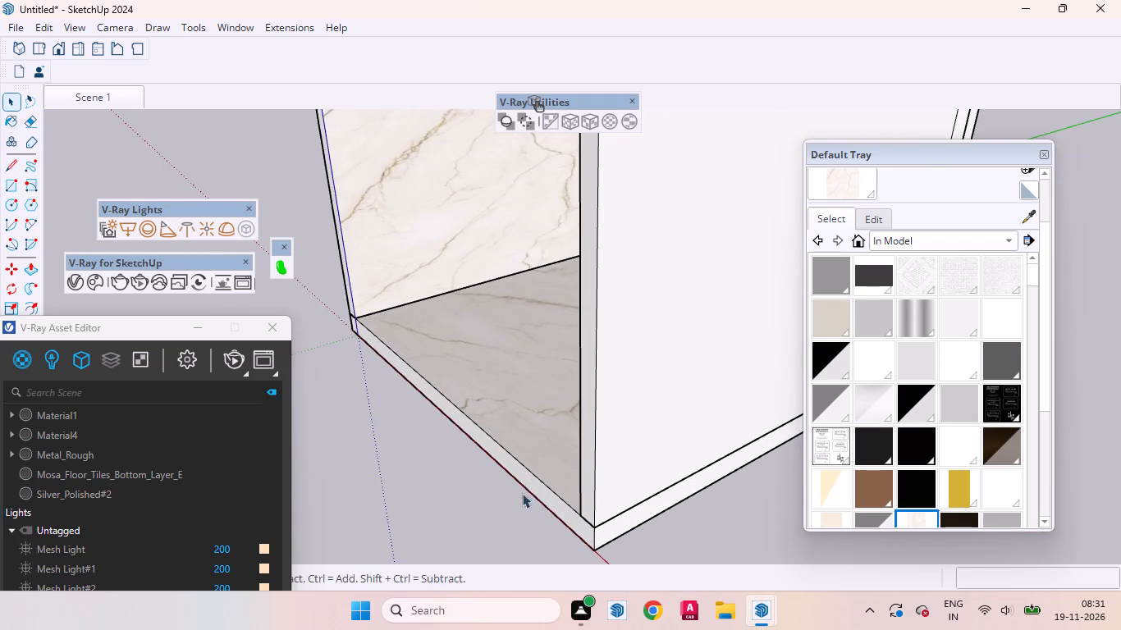
scroll(347, 322, up, 14)
middle_drag(382, 341, 495, 317)
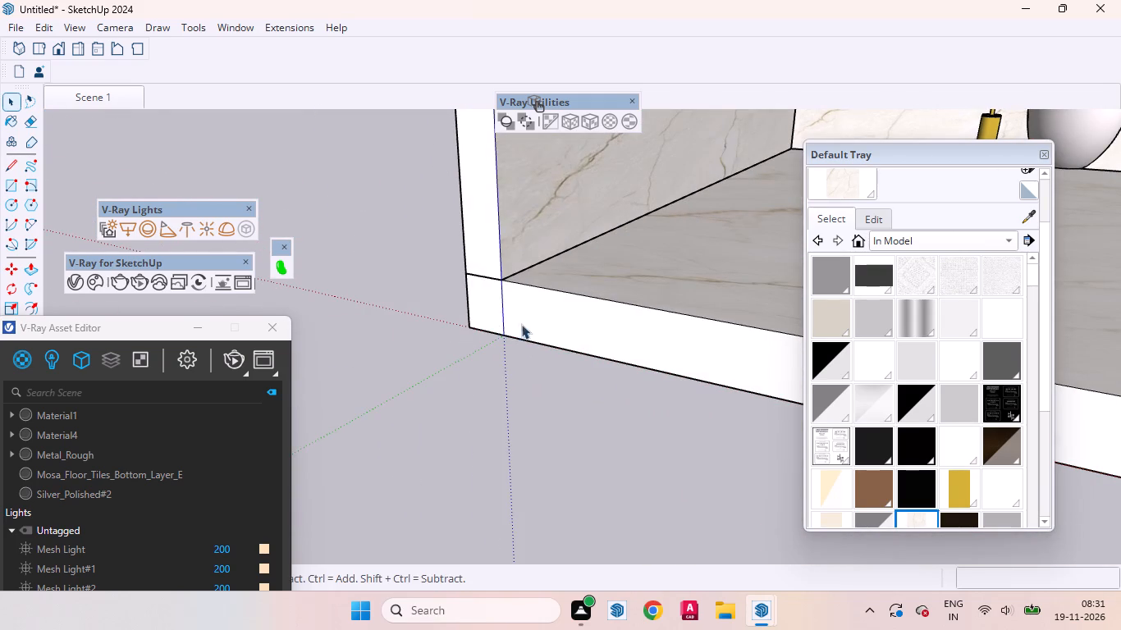
click(541, 320)
double_click(539, 319)
click(503, 303)
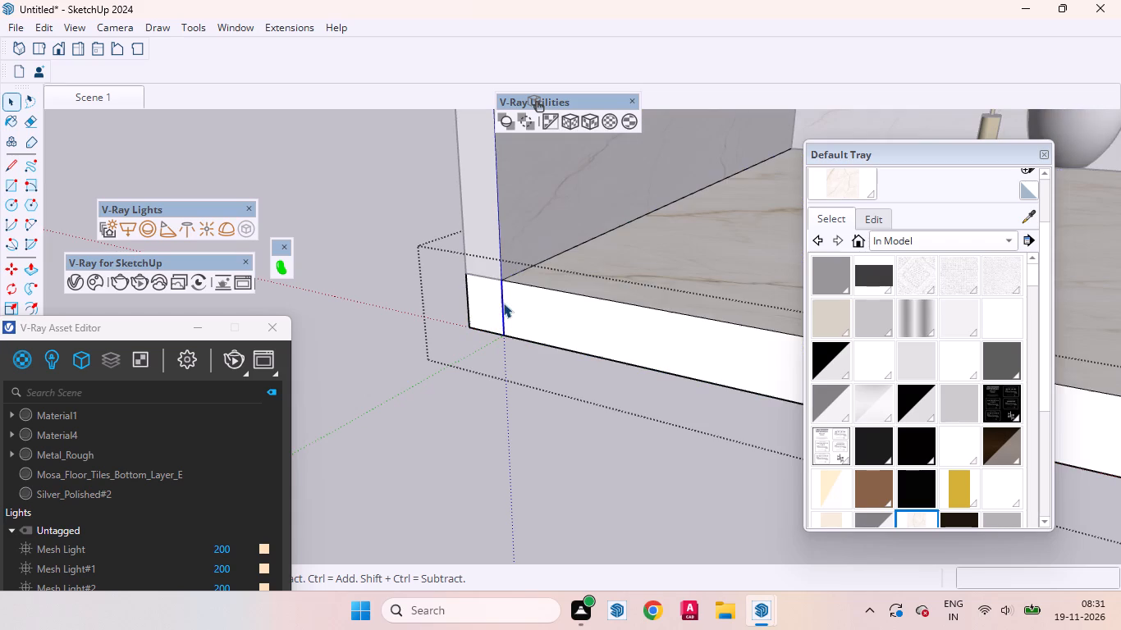
right_click(503, 303)
click(534, 340)
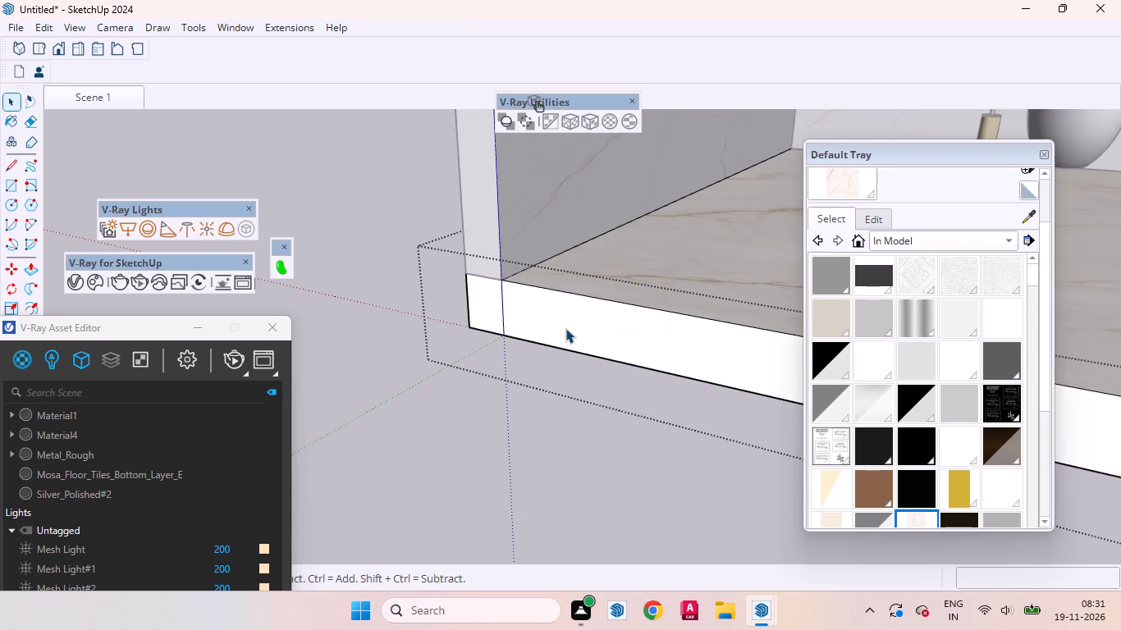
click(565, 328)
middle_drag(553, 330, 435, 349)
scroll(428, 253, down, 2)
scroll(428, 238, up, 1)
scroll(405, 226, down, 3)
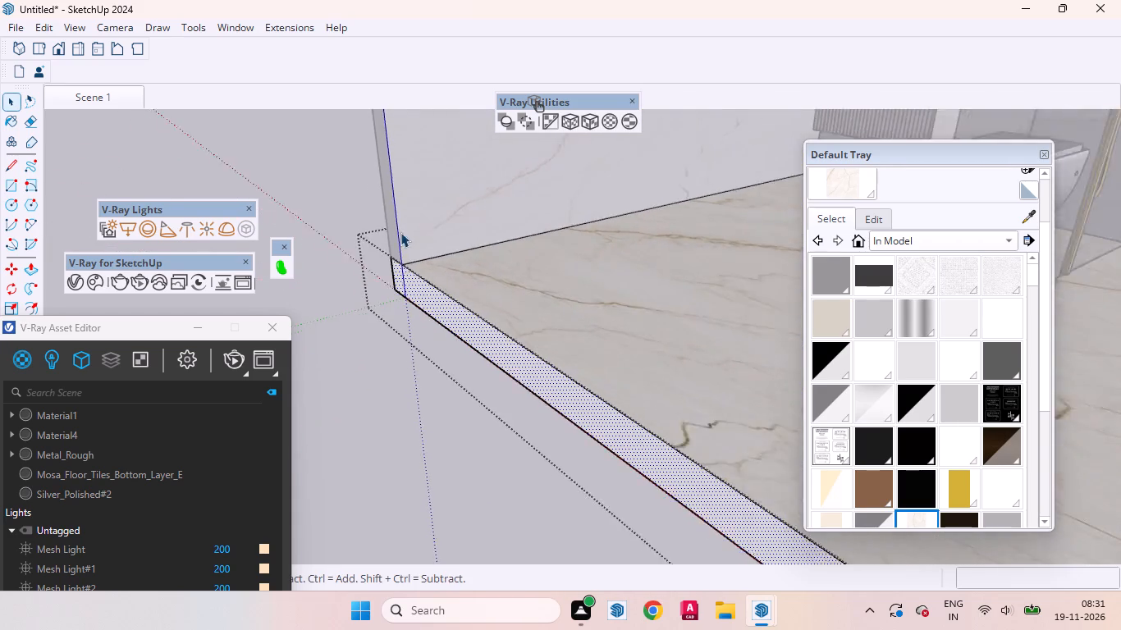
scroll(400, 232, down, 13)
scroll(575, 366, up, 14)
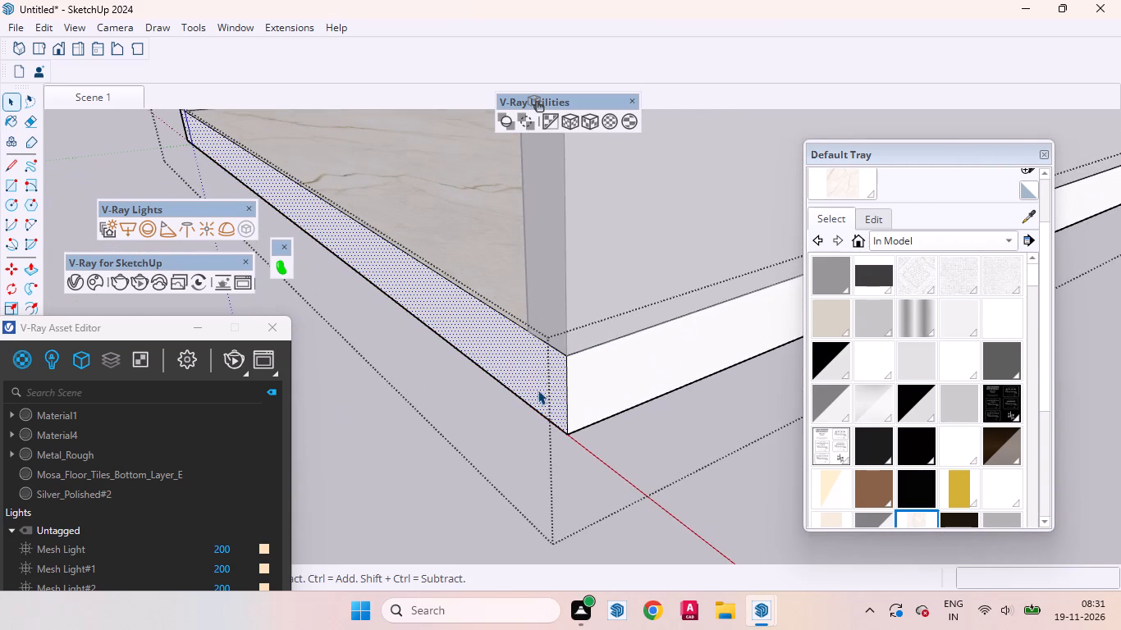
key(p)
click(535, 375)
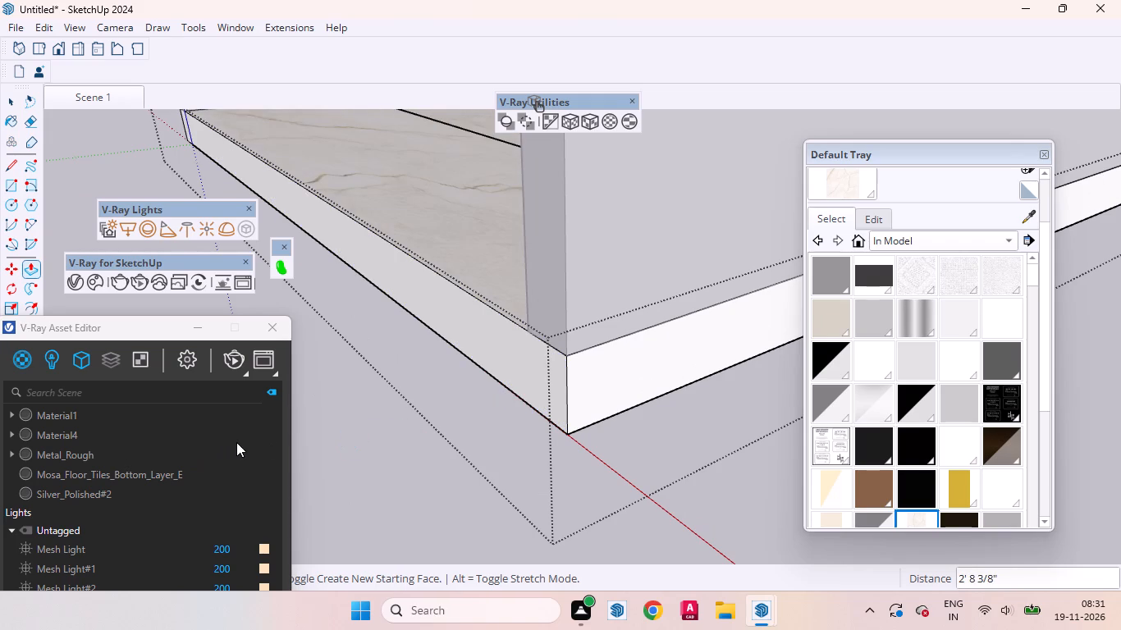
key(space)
Extend the floor slab's front face outward by 4.5" with Push/Pull.
scroll(496, 366, down, 8)
middle_drag(470, 441, 387, 424)
scroll(421, 376, up, 7)
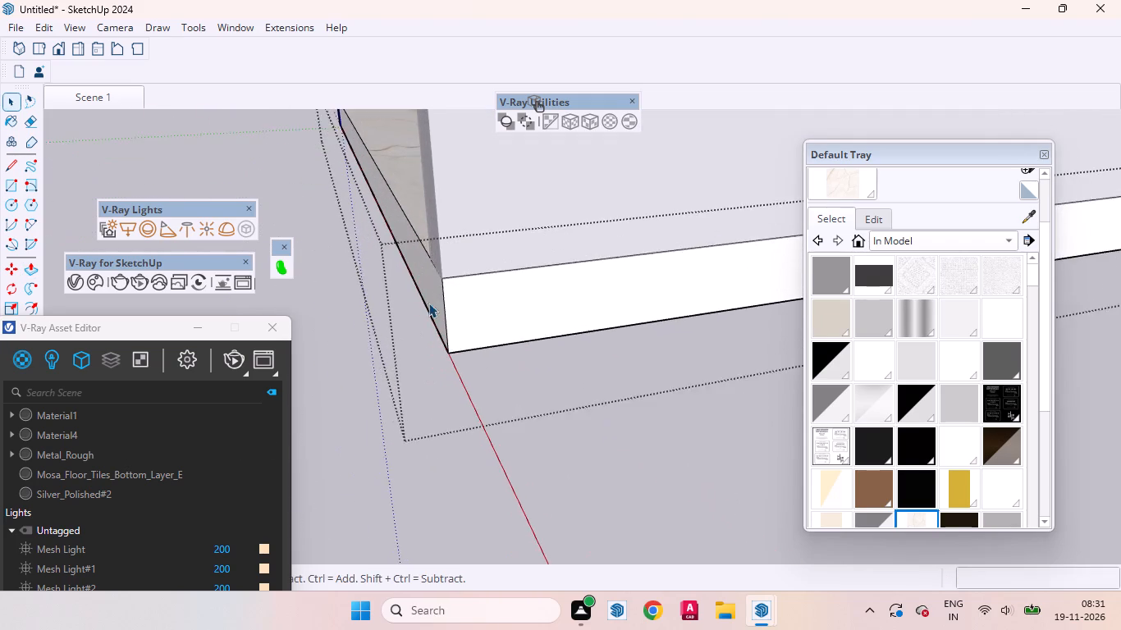
scroll(428, 303, up, 3)
click(437, 287)
key(p)
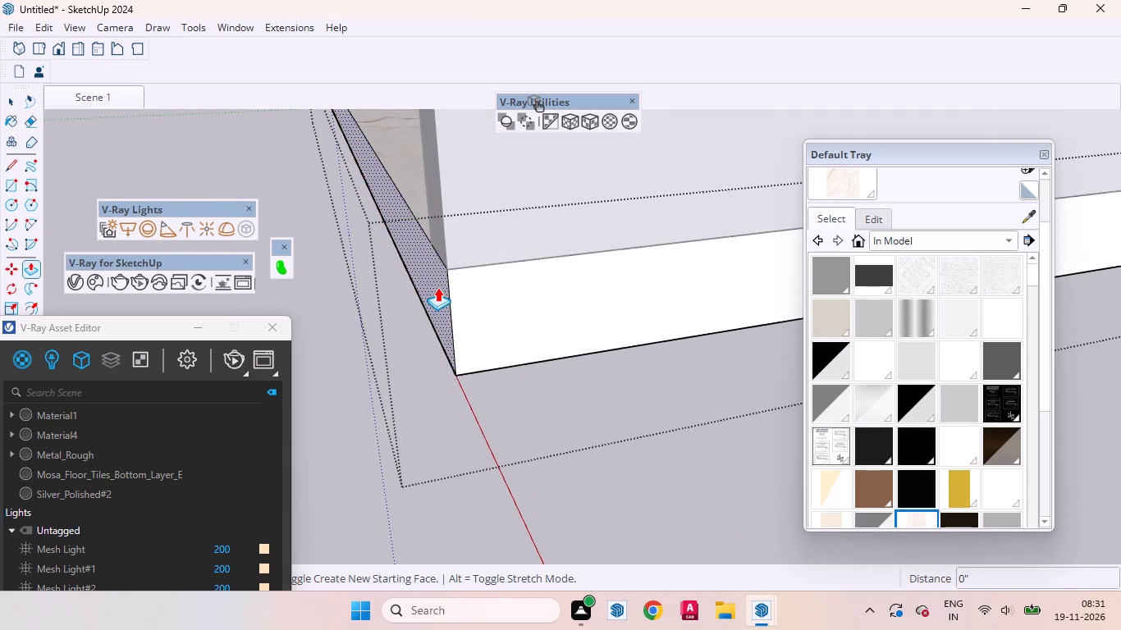
click(437, 287)
text(4.5)
key(Return)
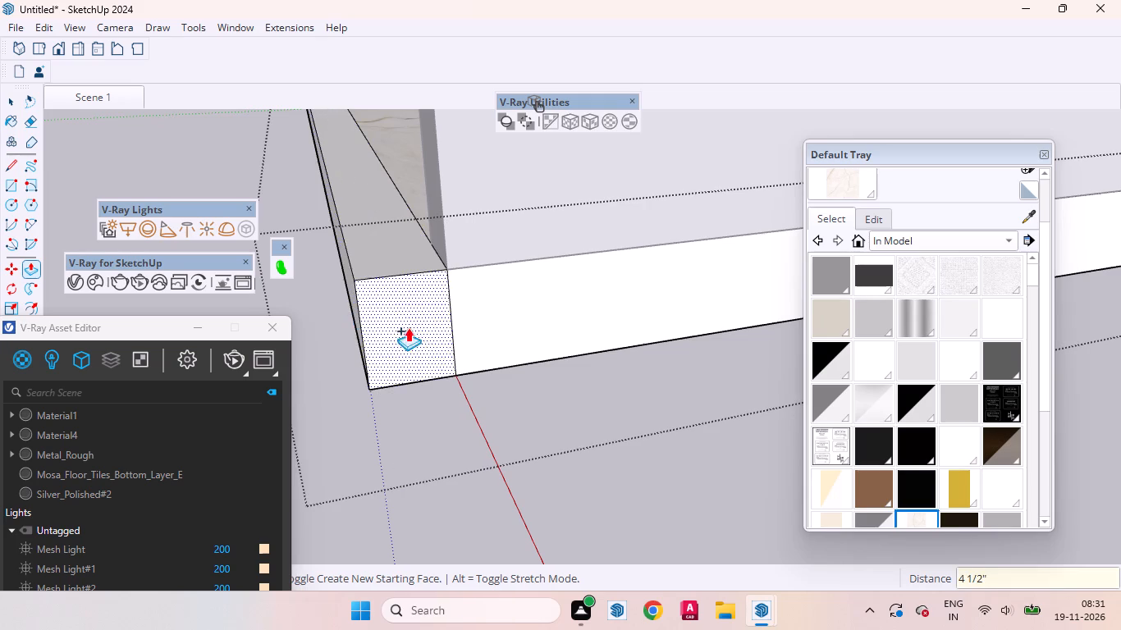
key(space)
Create a new empty group inside the open floor slab group.
middle_drag(473, 355, 830, 461)
scroll(815, 429, down, 18)
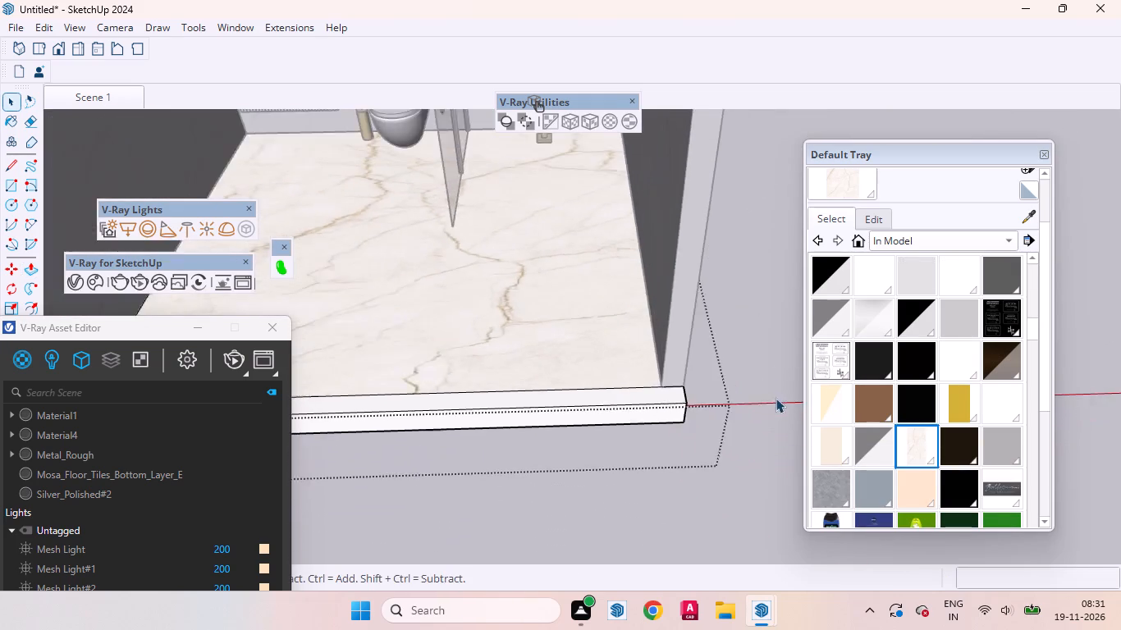
scroll(776, 398, down, 17)
right_click(490, 441)
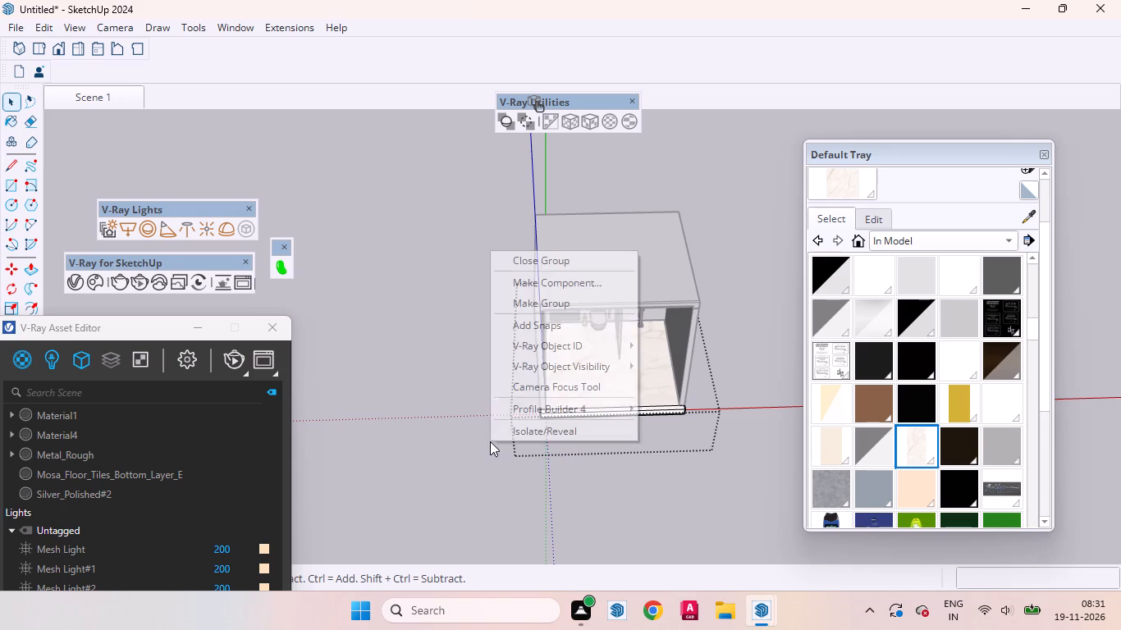
click(543, 295)
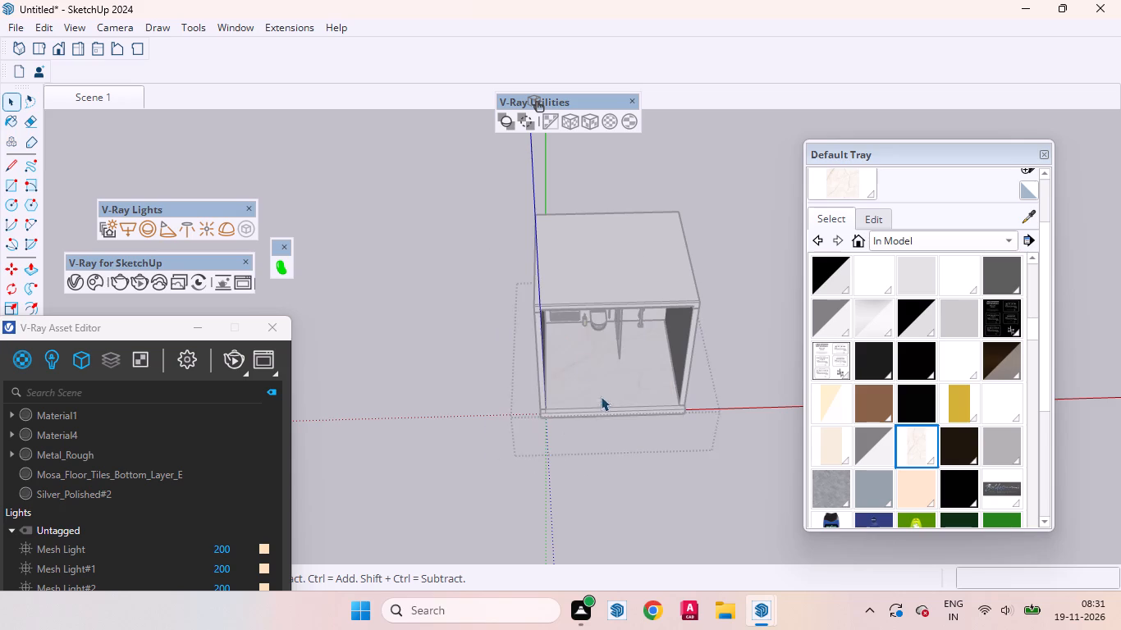
Draw a rectangle about 10' 7" long over the top of the floor slab's front extension, spanning its full length and depth.
scroll(610, 418, up, 7)
middle_drag(679, 454, 609, 553)
scroll(478, 484, up, 9)
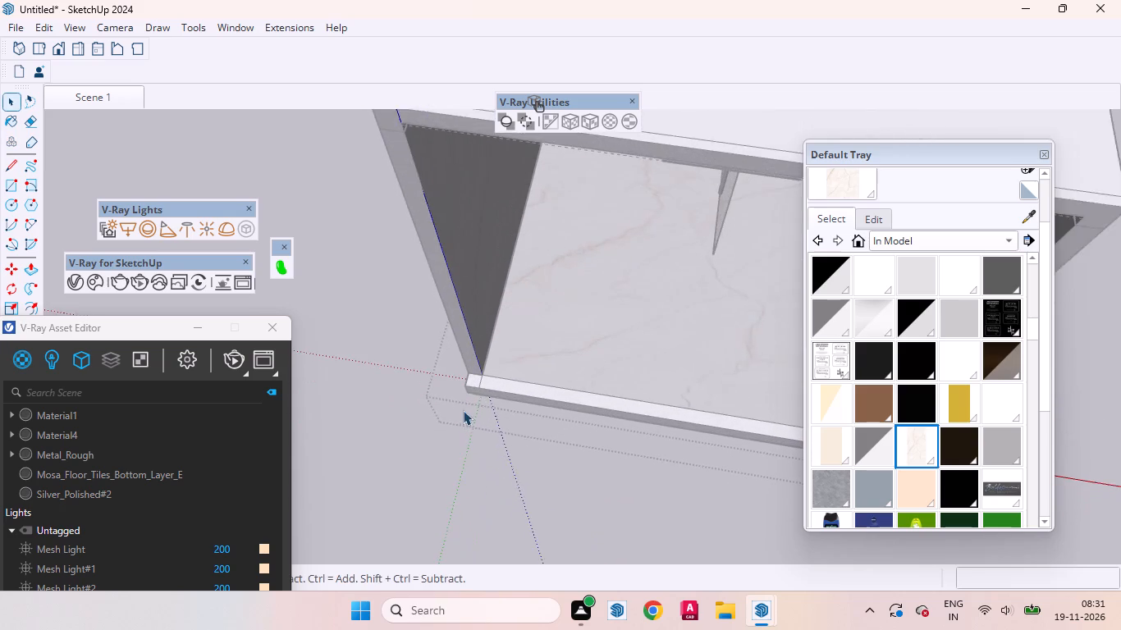
scroll(463, 410, up, 2)
key(r)
click(466, 369)
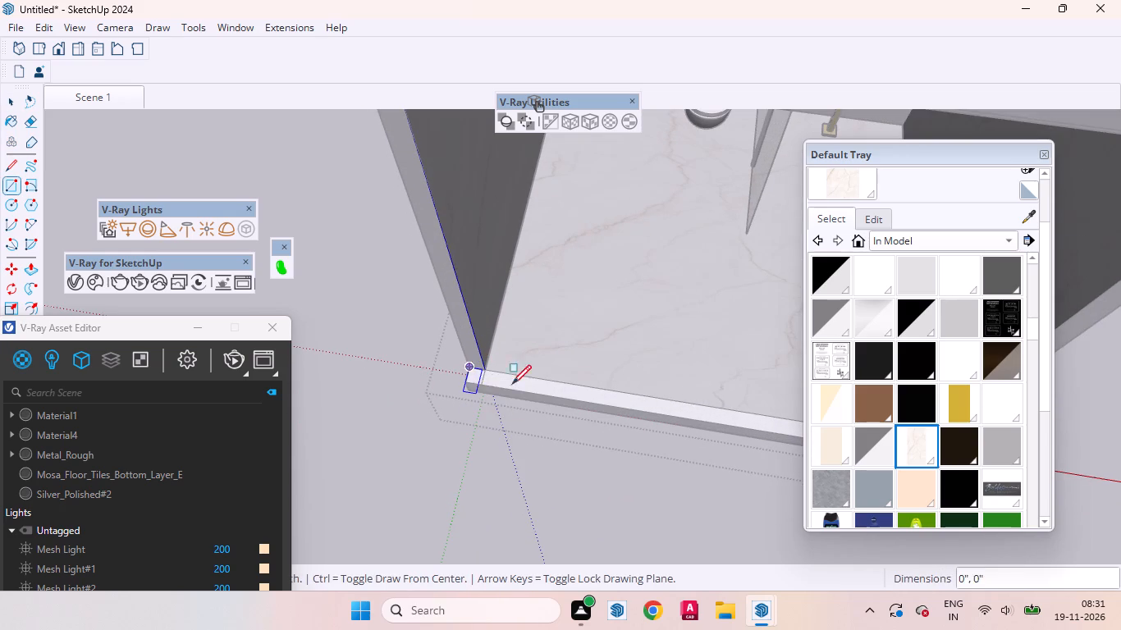
scroll(459, 442, down, 12)
scroll(699, 454, up, 7)
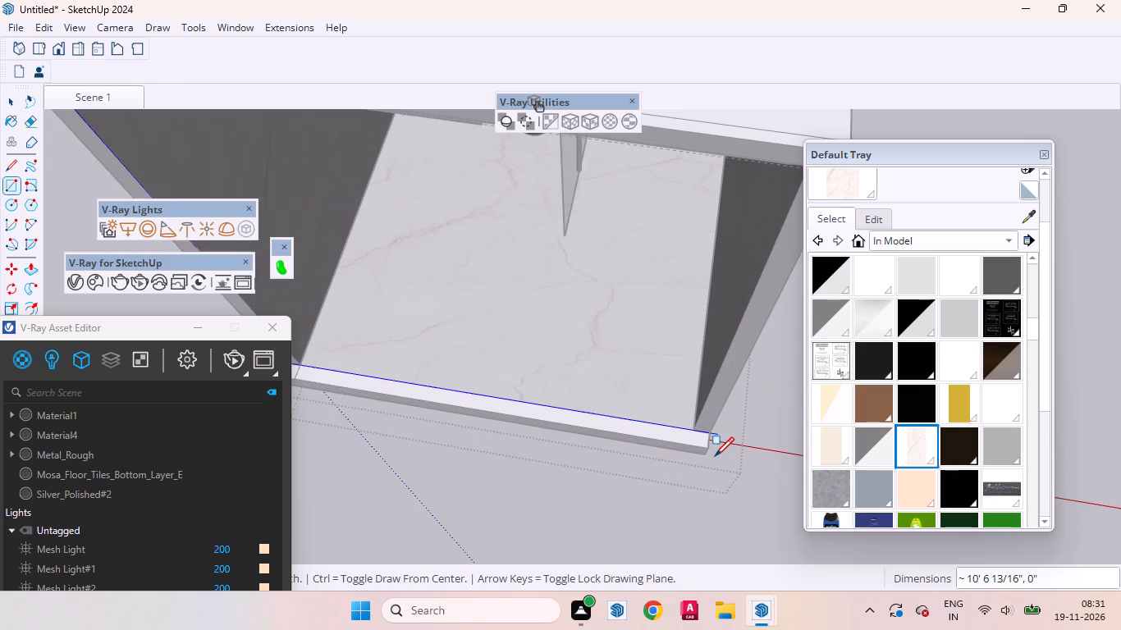
click(709, 453)
Push/Pull the strip on the slab's front extension up 9' 10" to form the front wall, then close its group.
key(p)
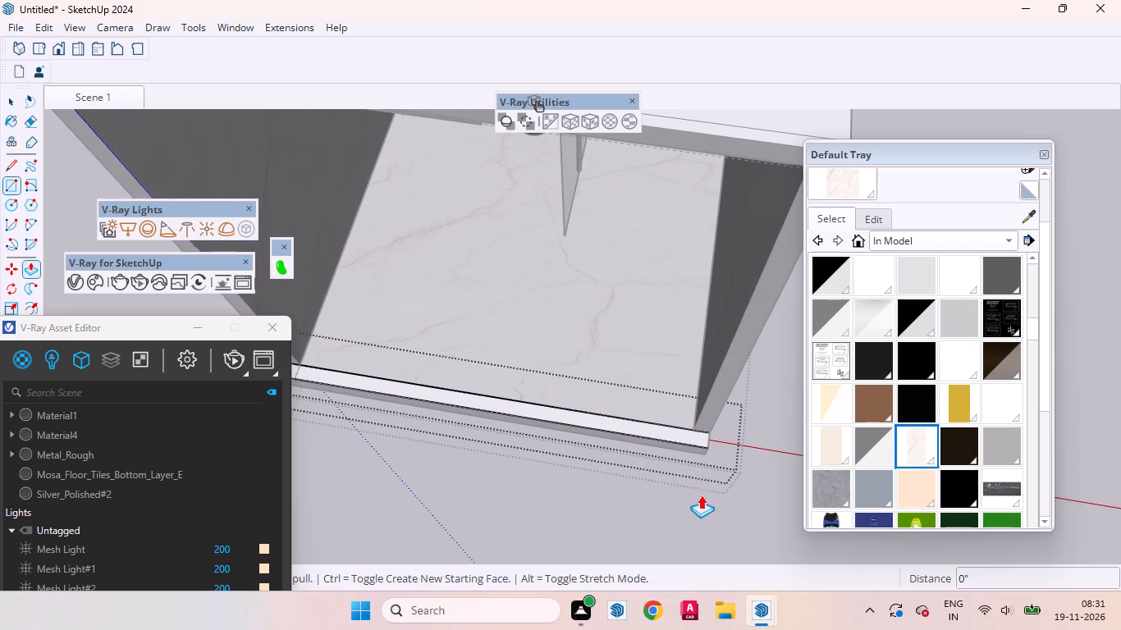
click(700, 436)
scroll(687, 411, down, 6)
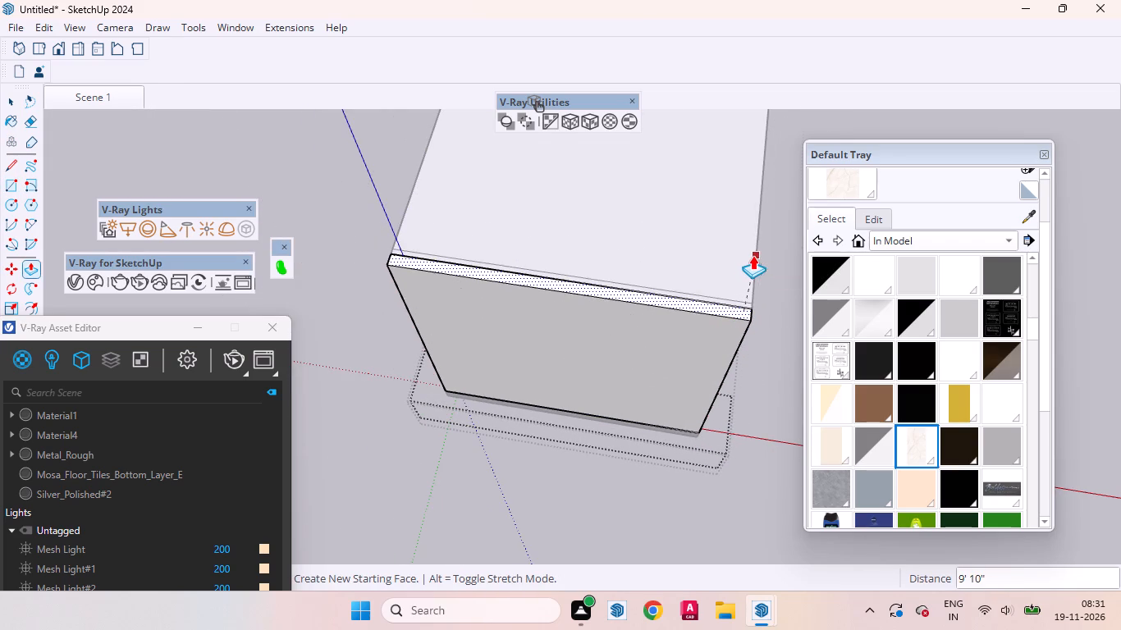
click(753, 255)
key(space)
click(759, 404)
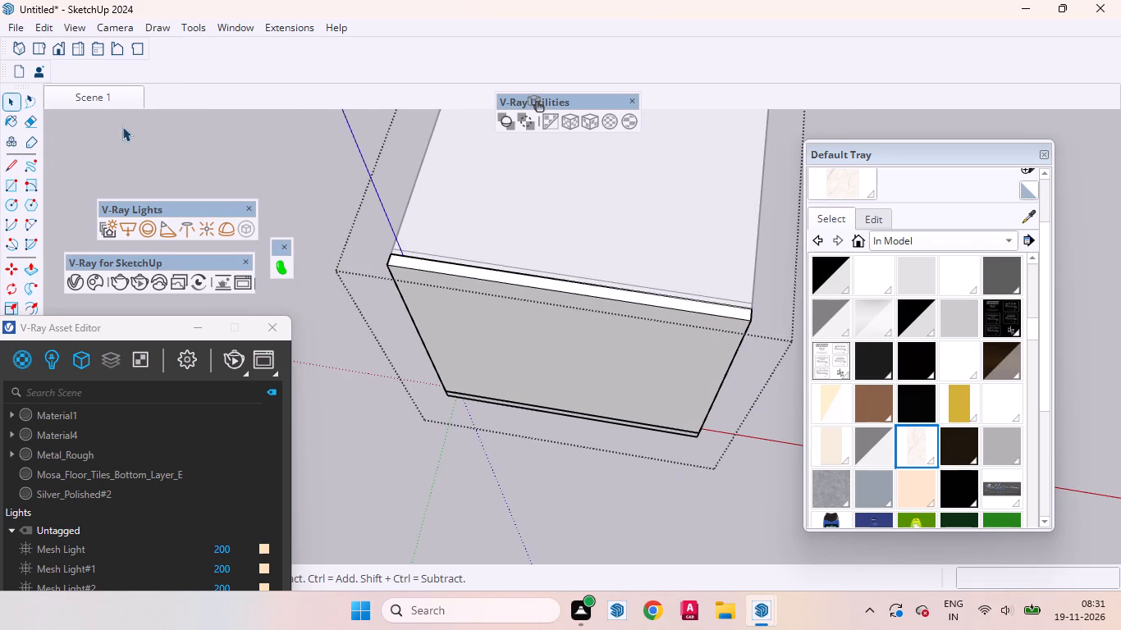
Close the floor slab group and hide the ceiling slab group covering the room.
click(89, 93)
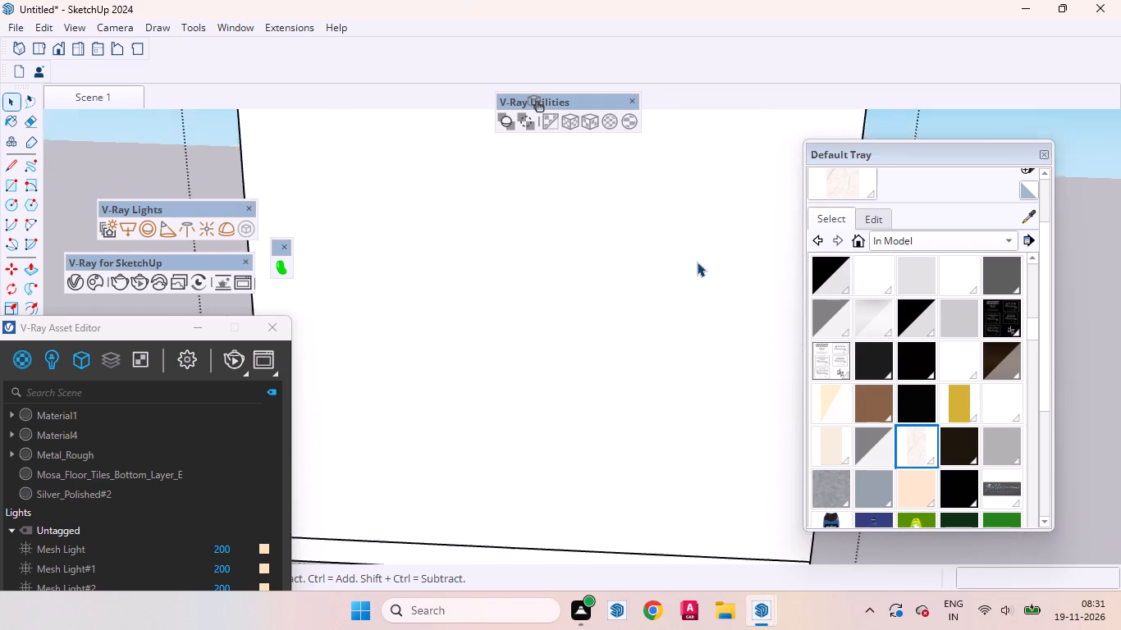
scroll(635, 410, down, 9)
scroll(588, 455, up, 1)
scroll(587, 457, down, 1)
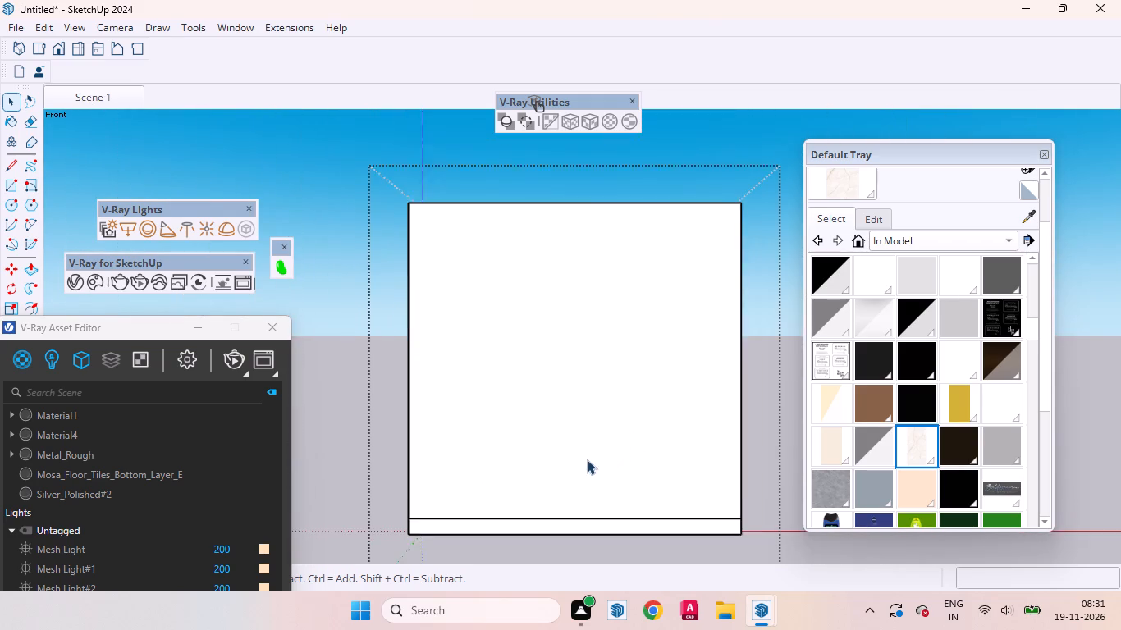
middle_drag(543, 358, 589, 587)
click(788, 320)
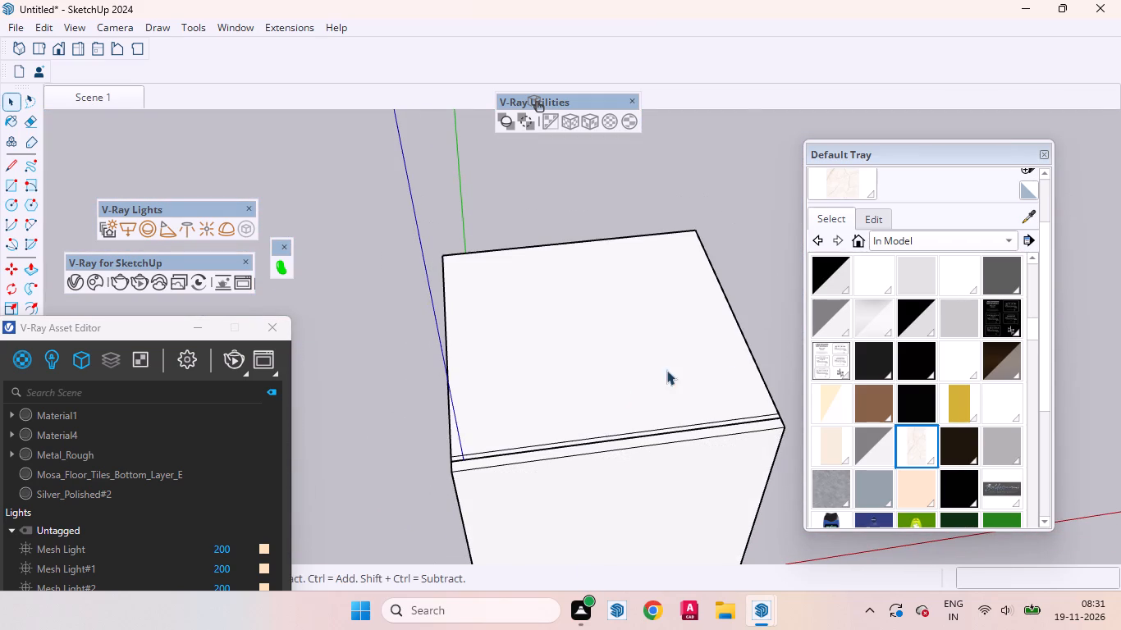
click(580, 397)
right_click(580, 397)
click(625, 46)
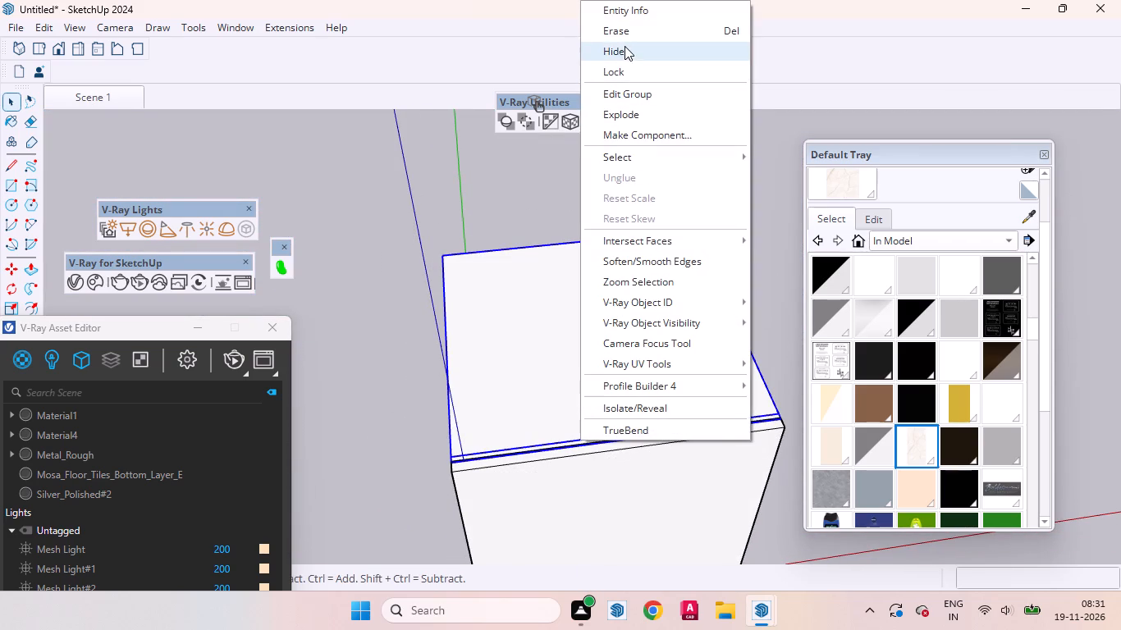
In top view, position a camera inside the front wall, aimed at the toilet wall, with a 4' eye height.
middle_drag(655, 308, 605, 578)
scroll(630, 354, down, 7)
middle_drag(684, 463, 385, 298)
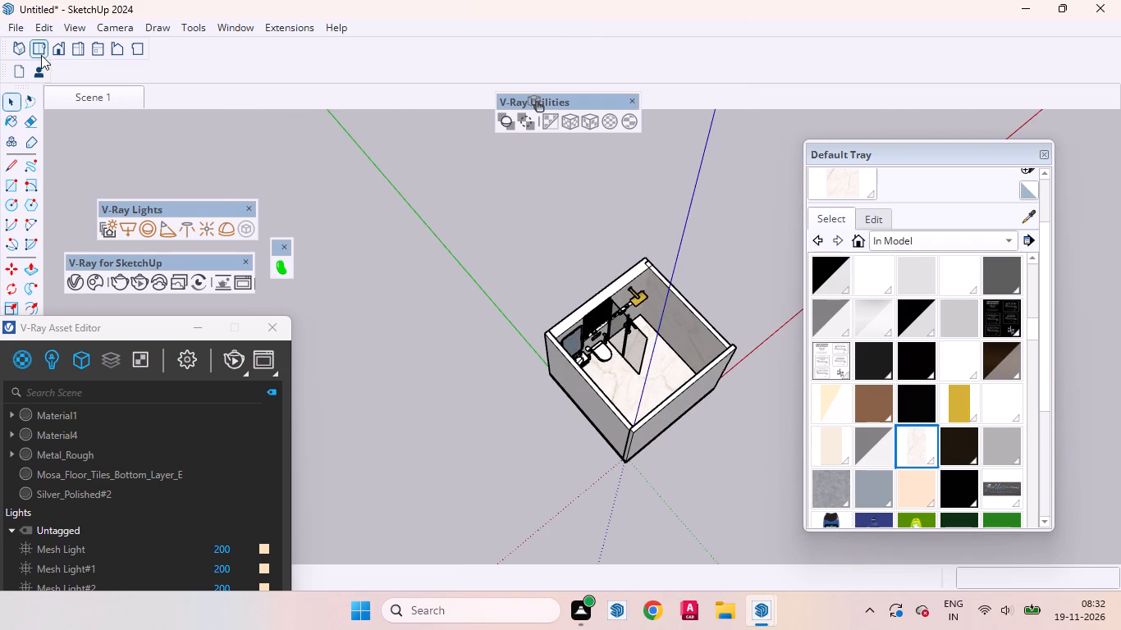
click(41, 55)
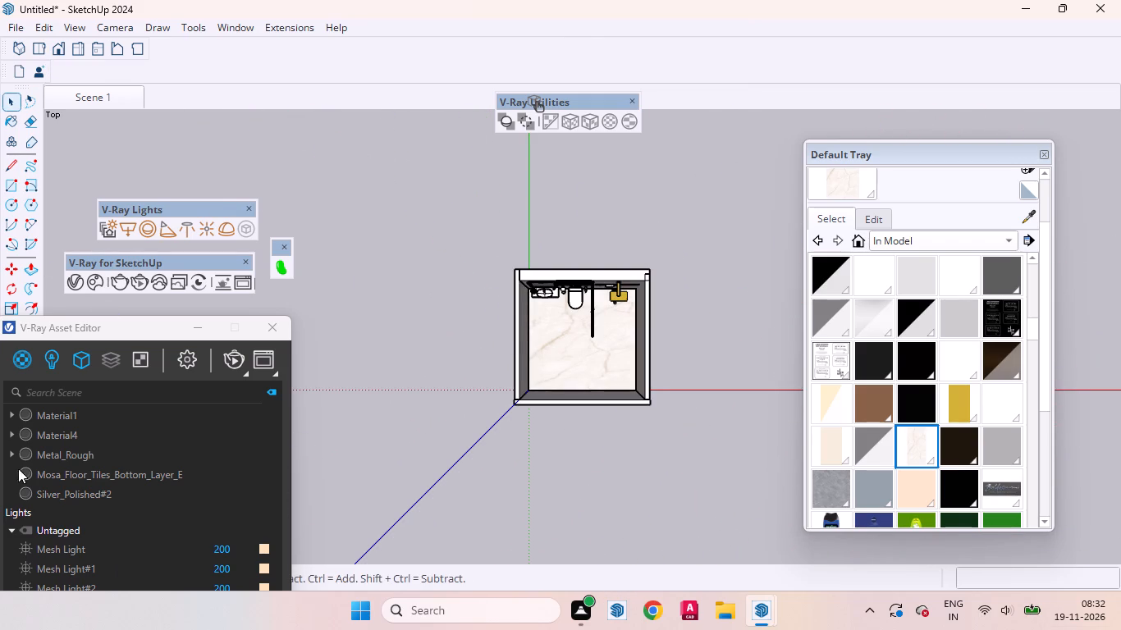
drag(137, 330, 327, 351)
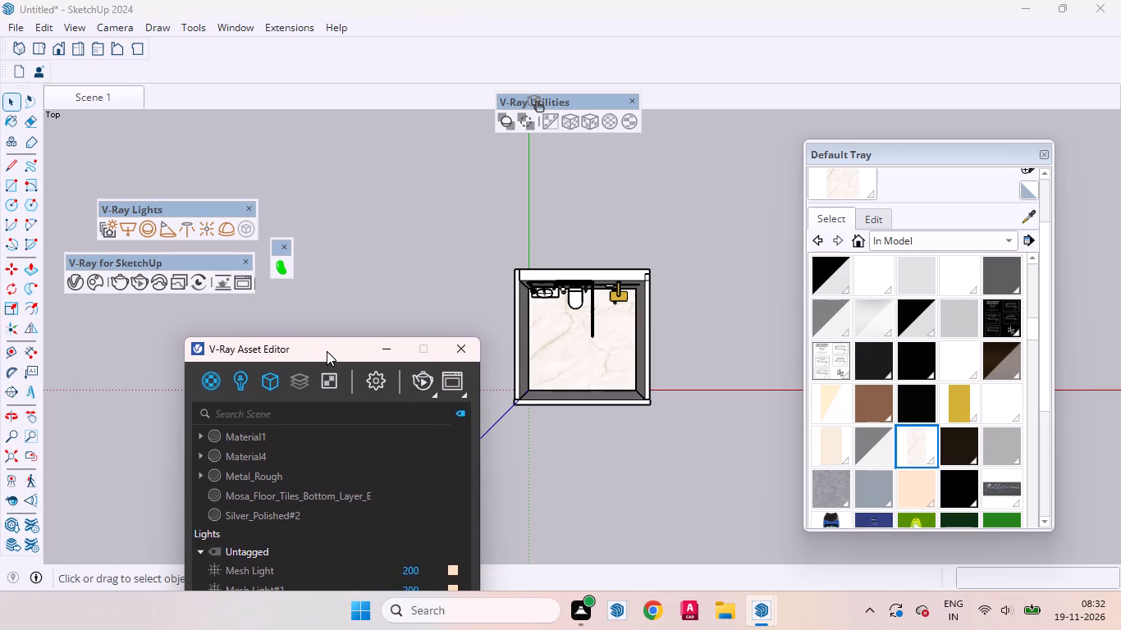
drag(327, 351, 269, 340)
click(6, 477)
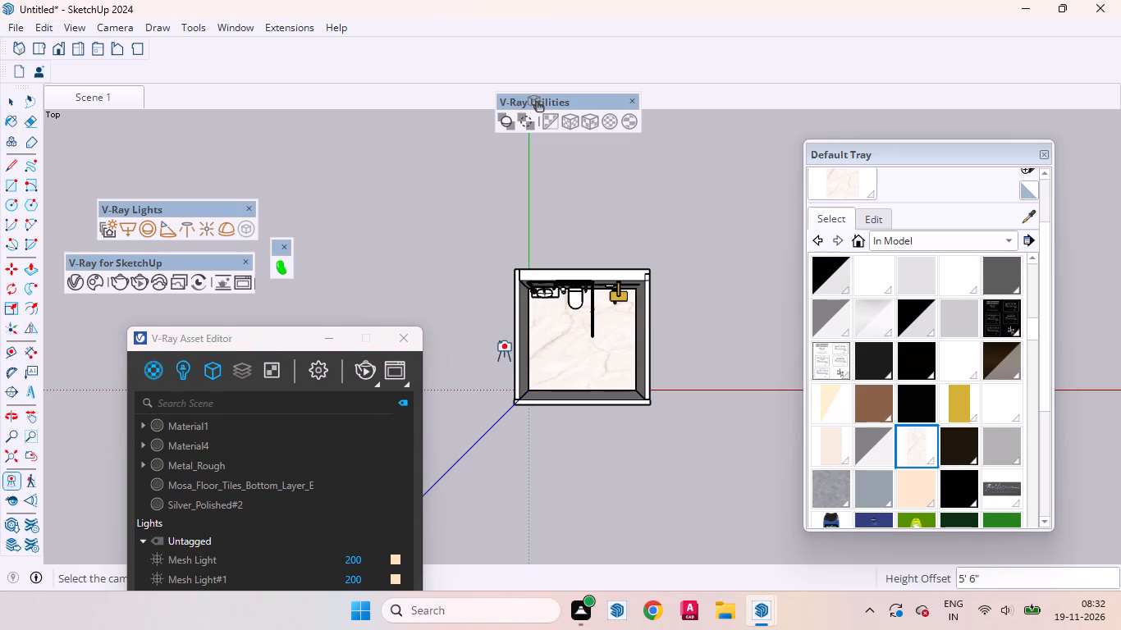
scroll(574, 368, up, 6)
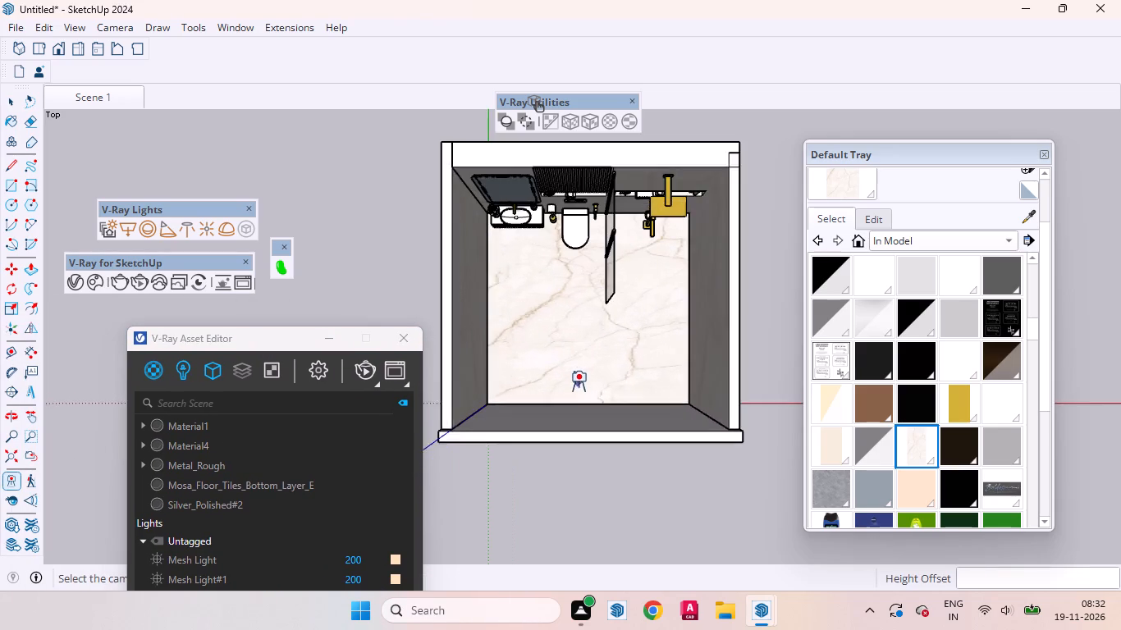
scroll(578, 386, up, 4)
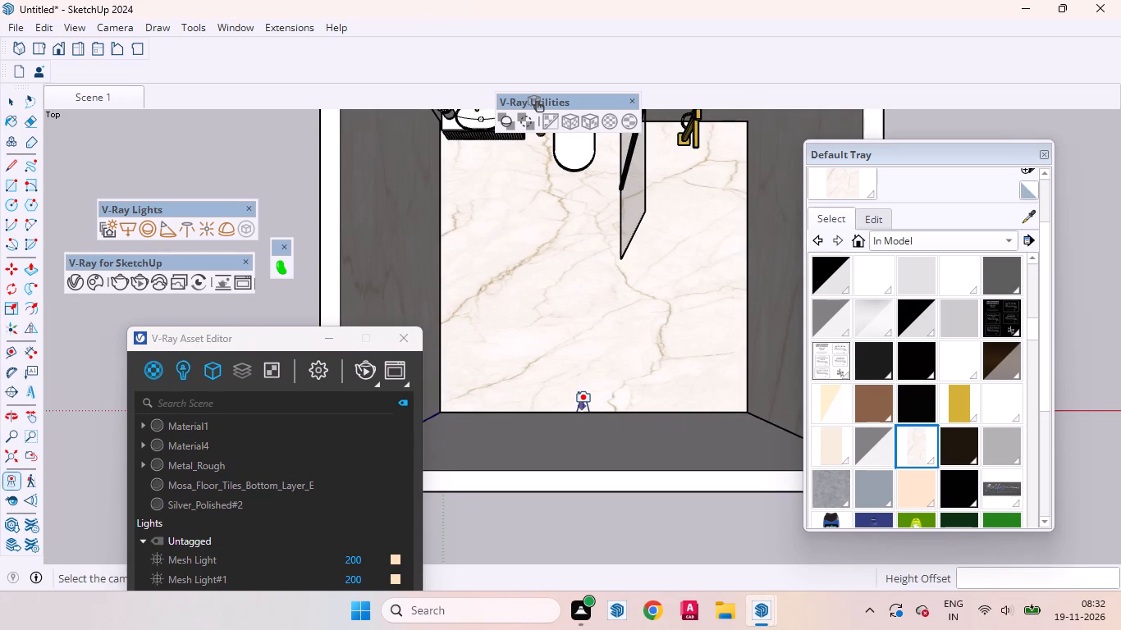
drag(583, 406, 580, 374)
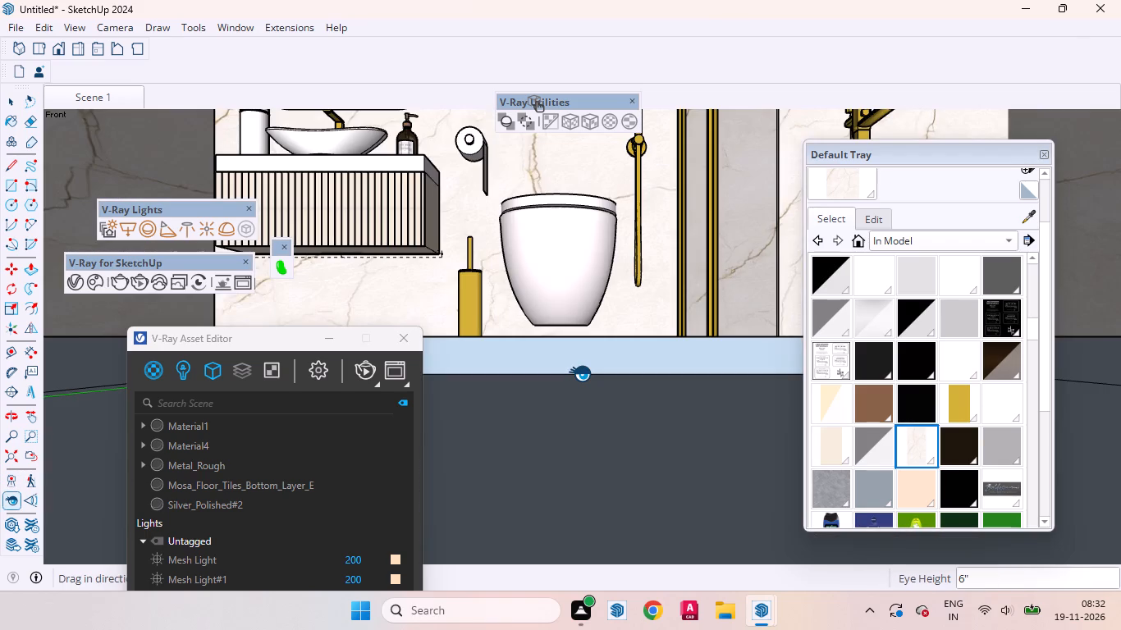
text(4')
key(Return)
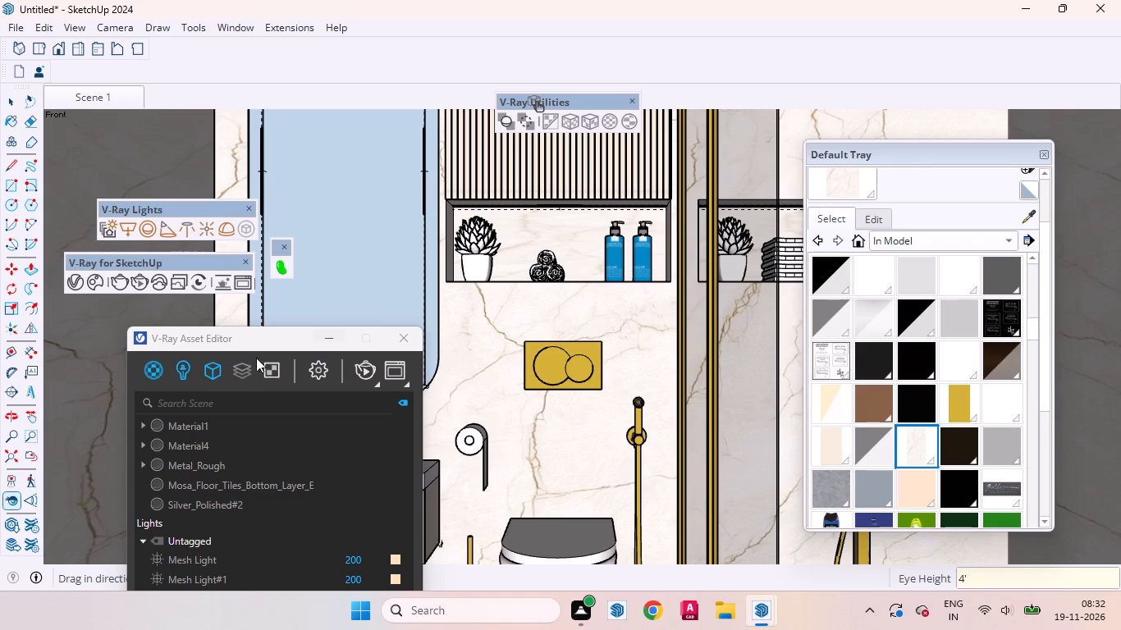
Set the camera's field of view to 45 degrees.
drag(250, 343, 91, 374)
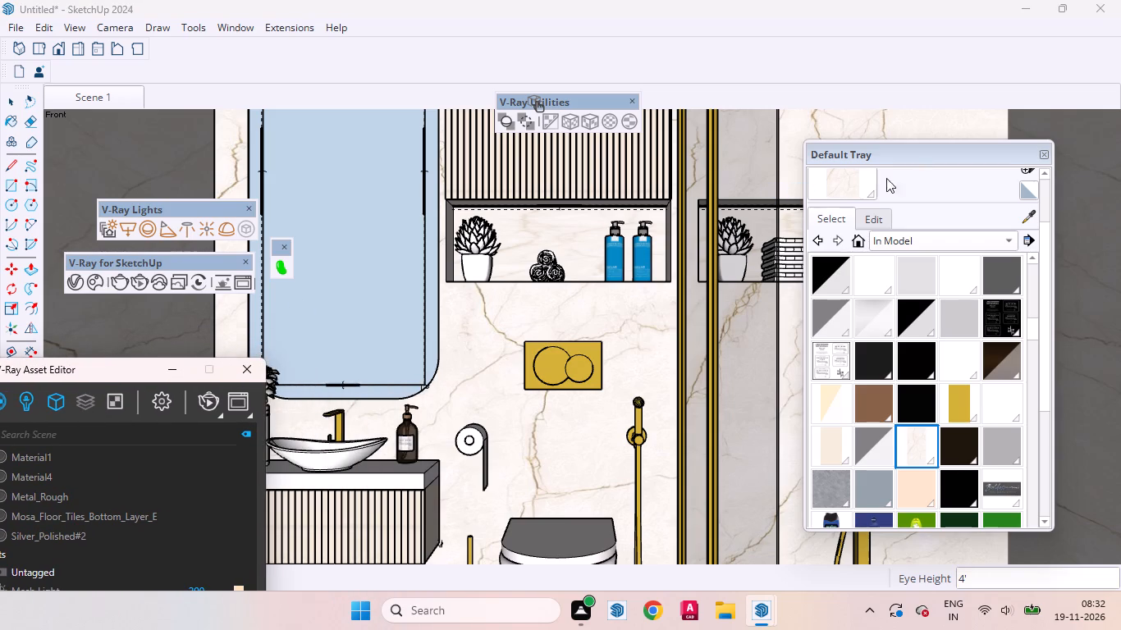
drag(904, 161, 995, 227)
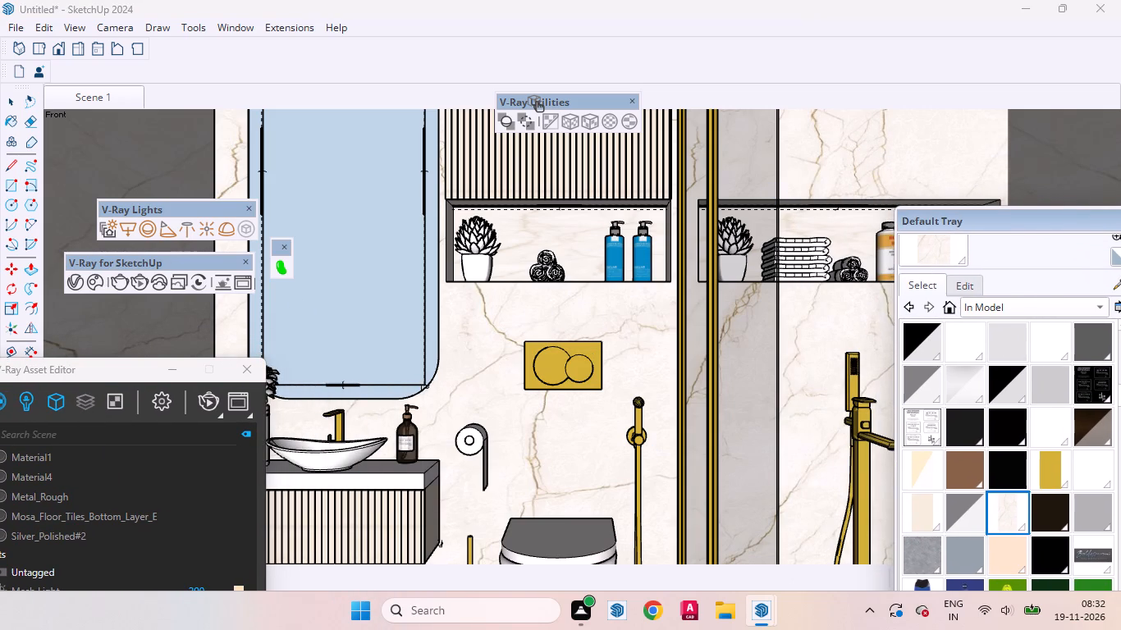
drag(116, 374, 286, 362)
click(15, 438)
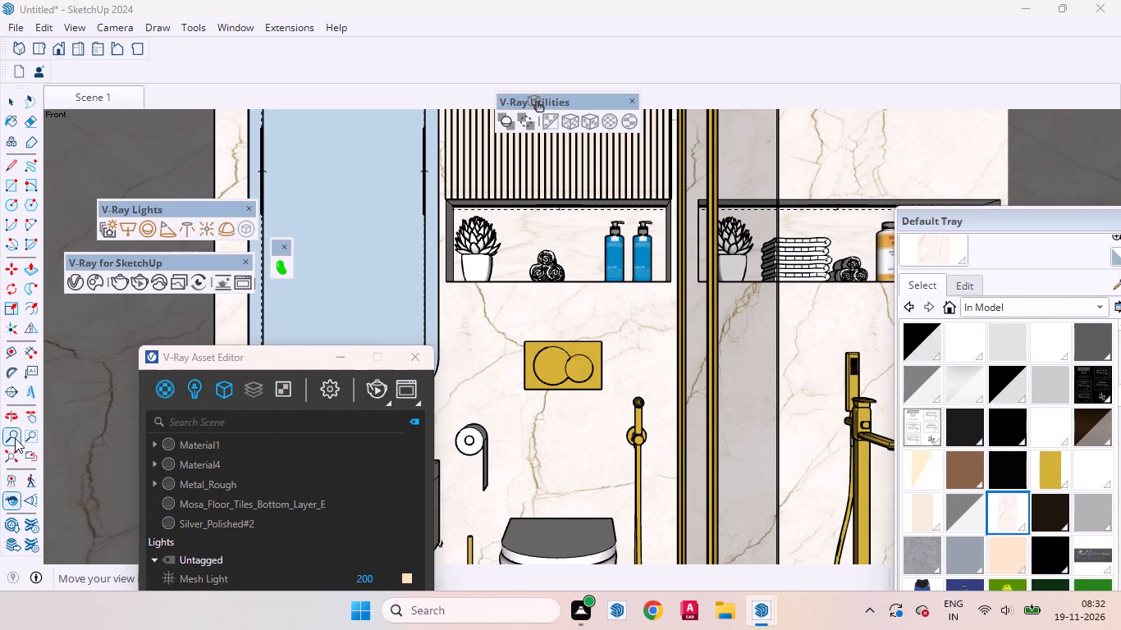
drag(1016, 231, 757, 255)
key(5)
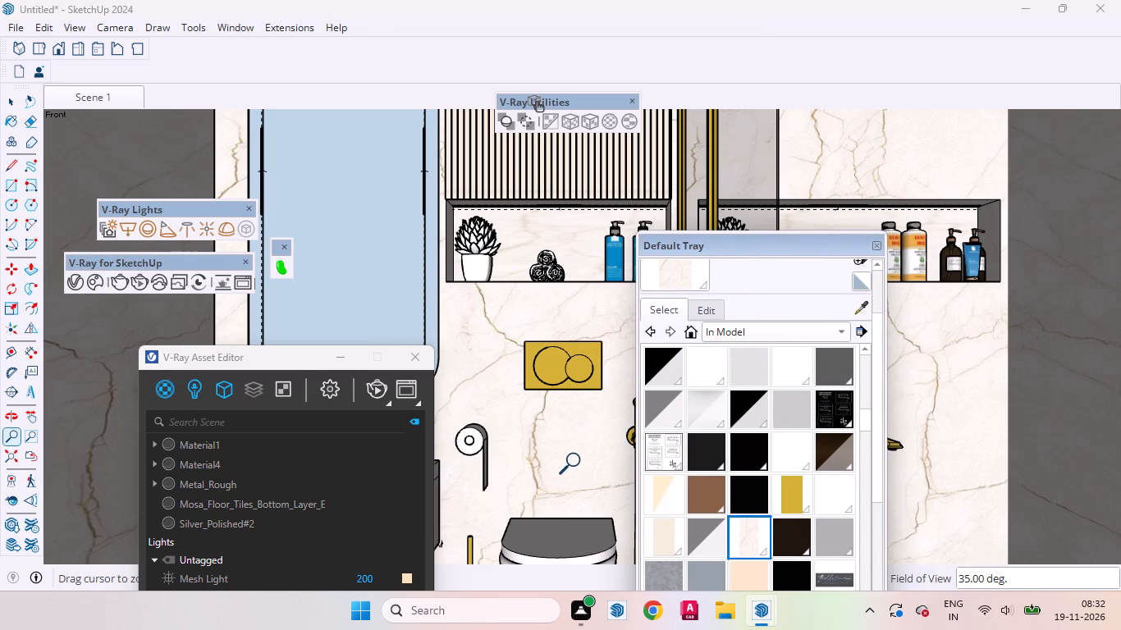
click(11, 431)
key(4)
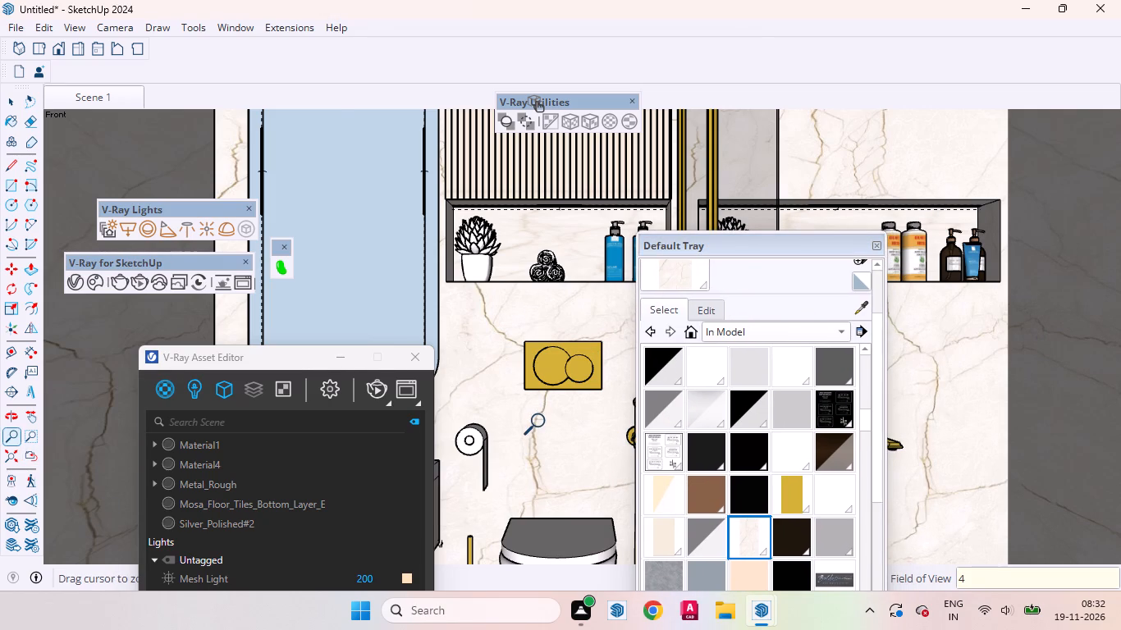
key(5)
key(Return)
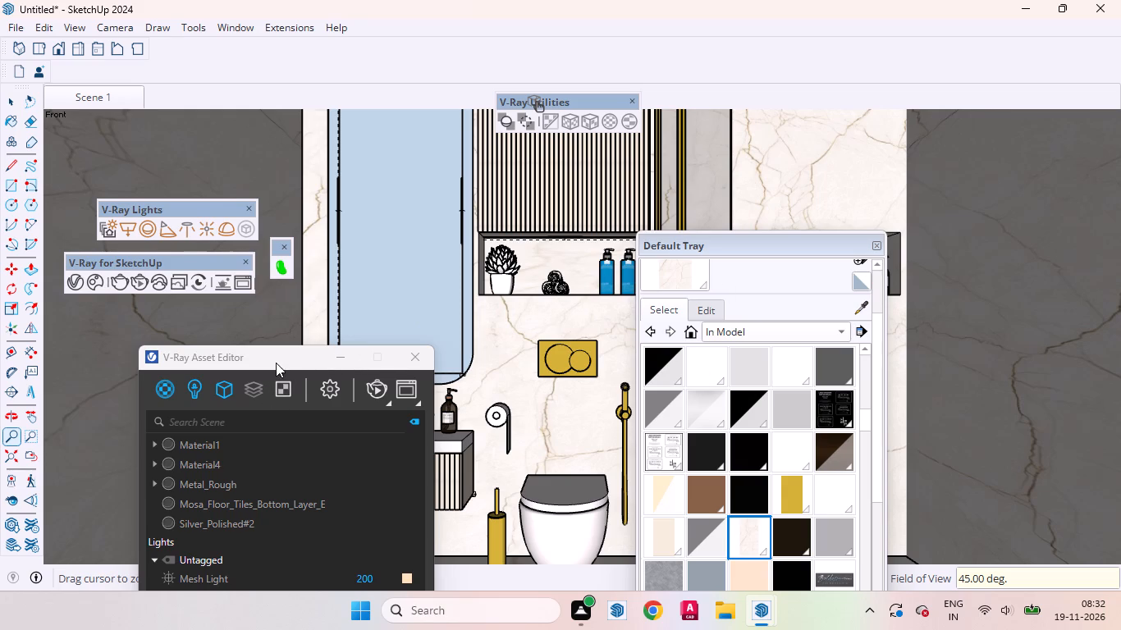
Set the camera's field of view to 60 degrees.
drag(276, 363, 123, 475)
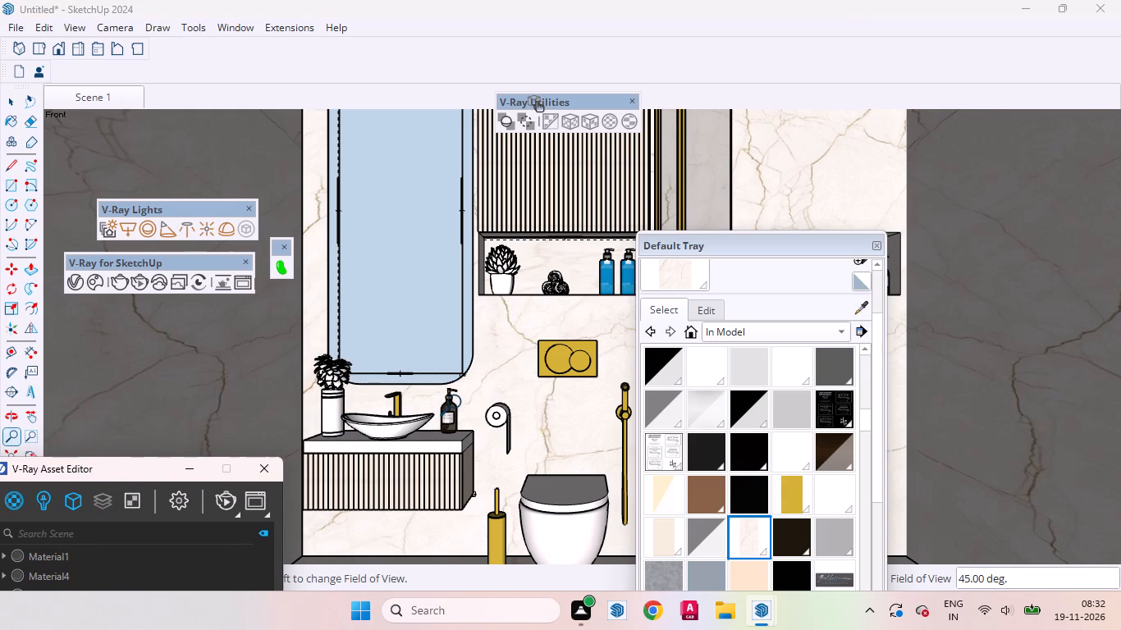
key(6)
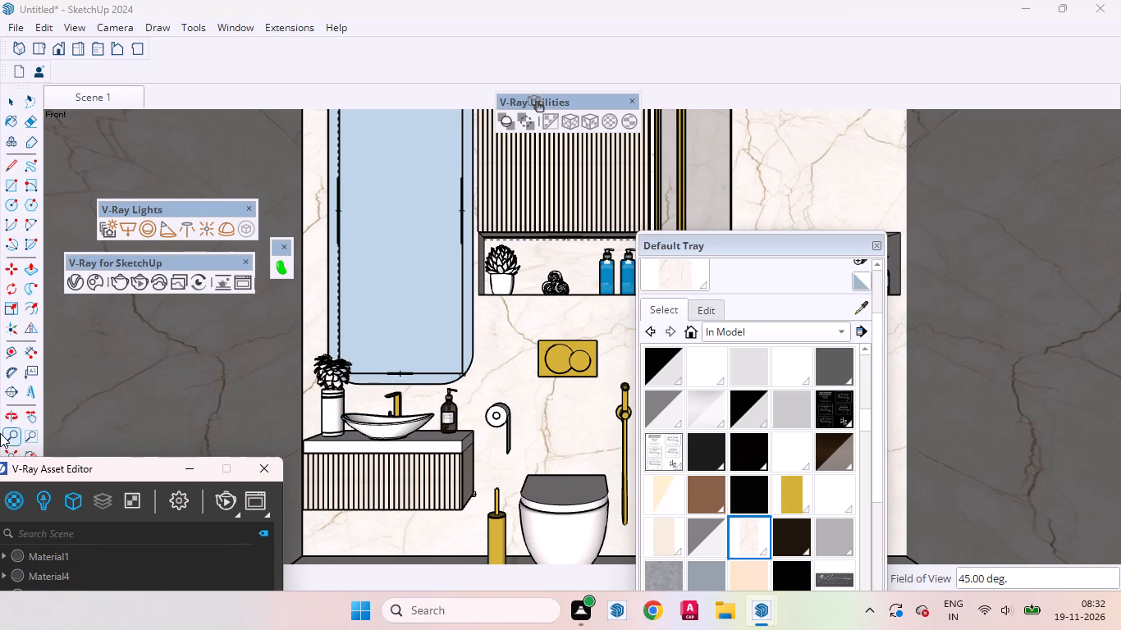
click(8, 432)
text(60)
key(Return)
key(space)
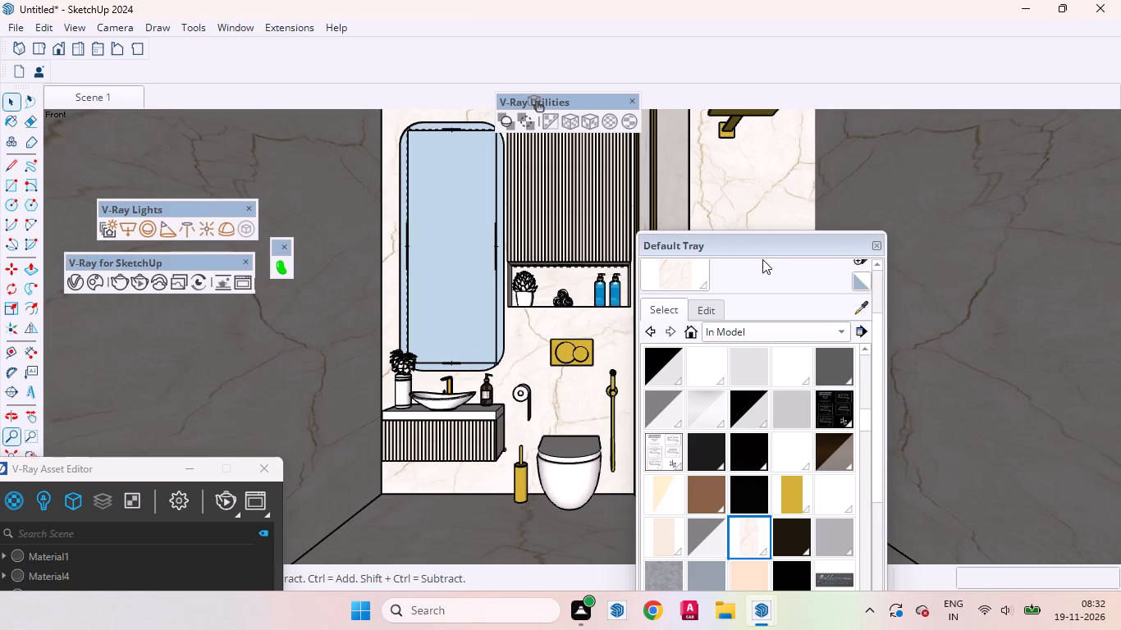
Clear the floating windows off the room and reframe the camera view to include the full mirror, shower head and ceiling edge.
drag(754, 249, 972, 358)
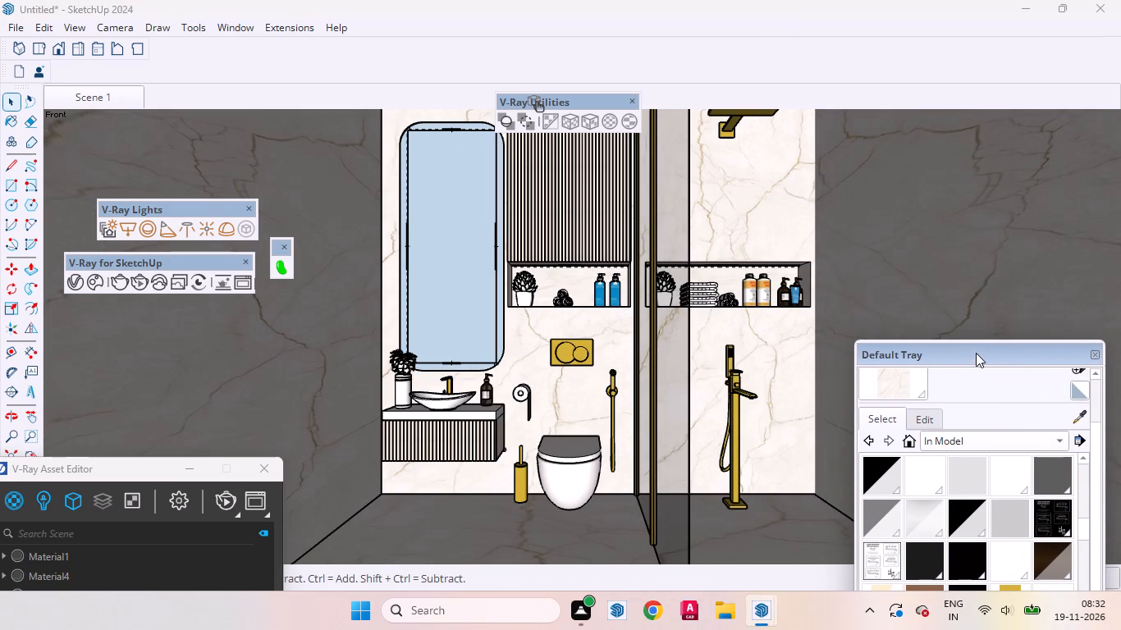
drag(976, 353, 432, 537)
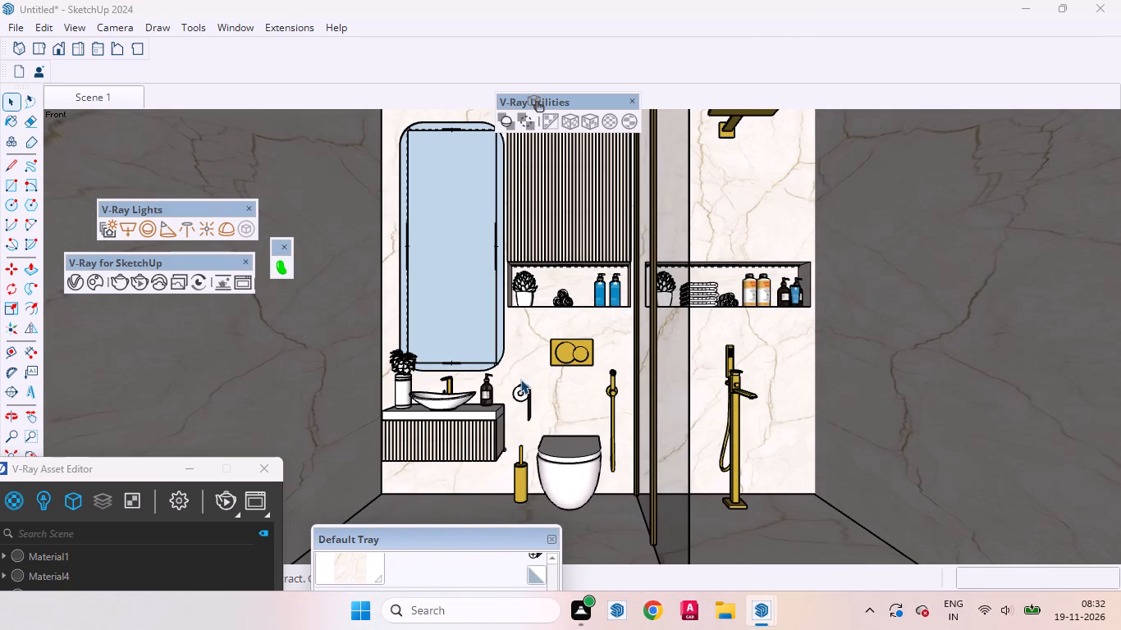
drag(126, 471, 208, 529)
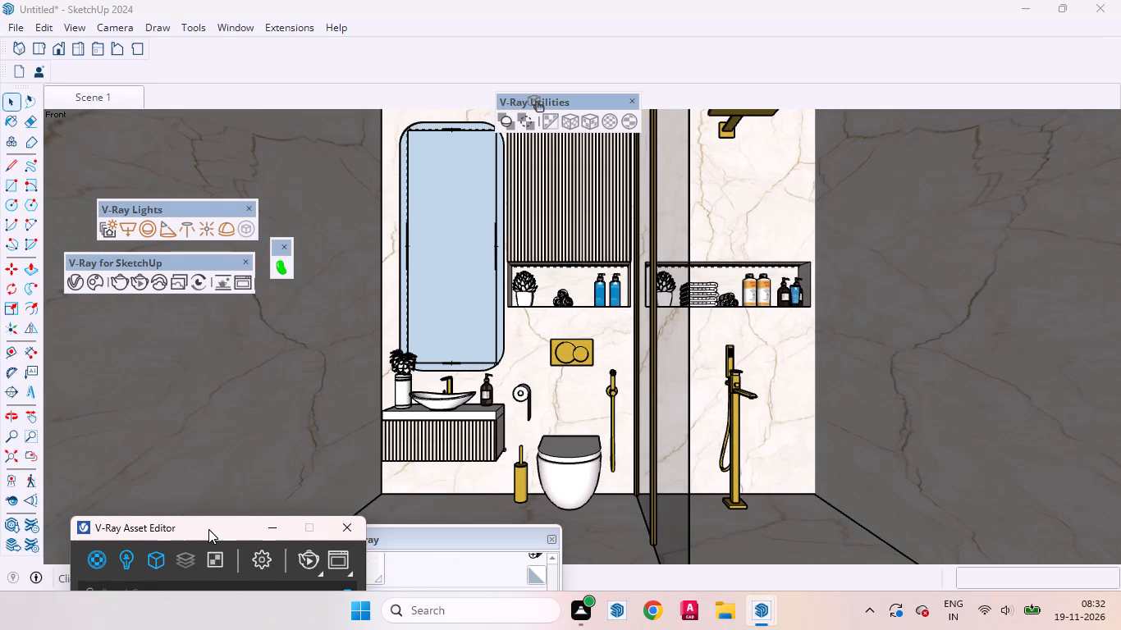
drag(208, 529, 217, 537)
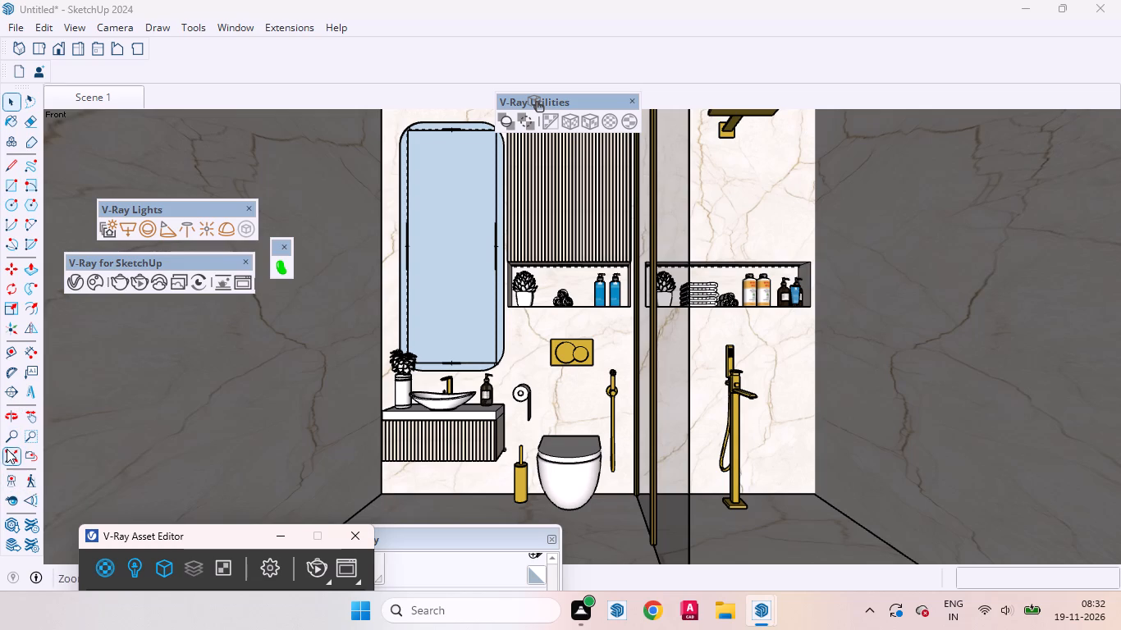
click(15, 499)
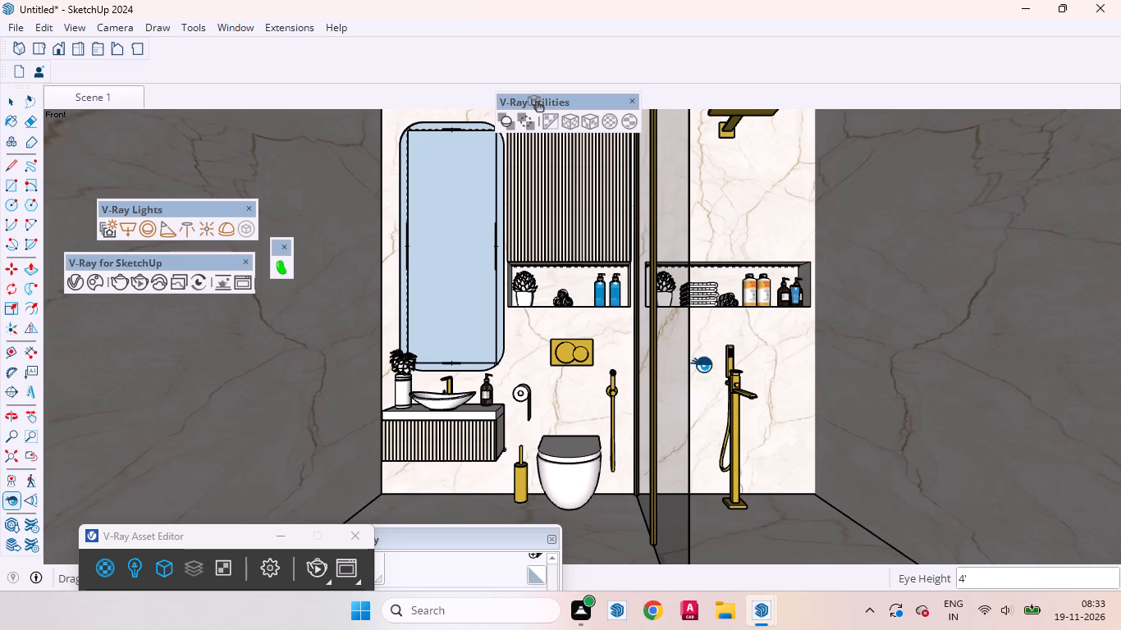
middle_drag(551, 423, 551, 422)
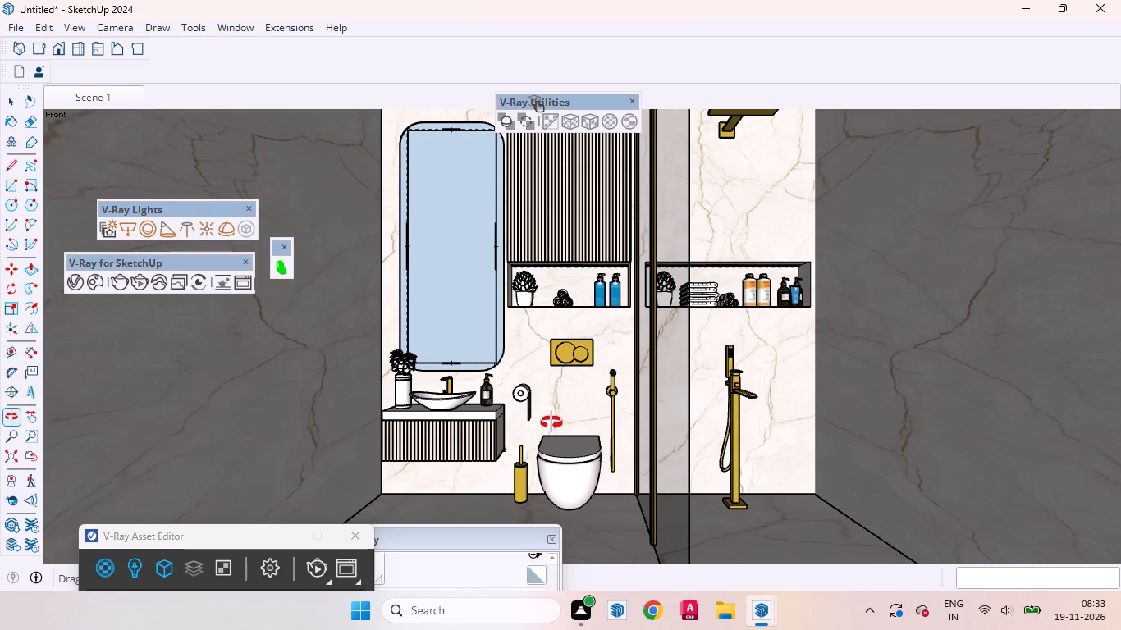
middle_drag(551, 422, 553, 411)
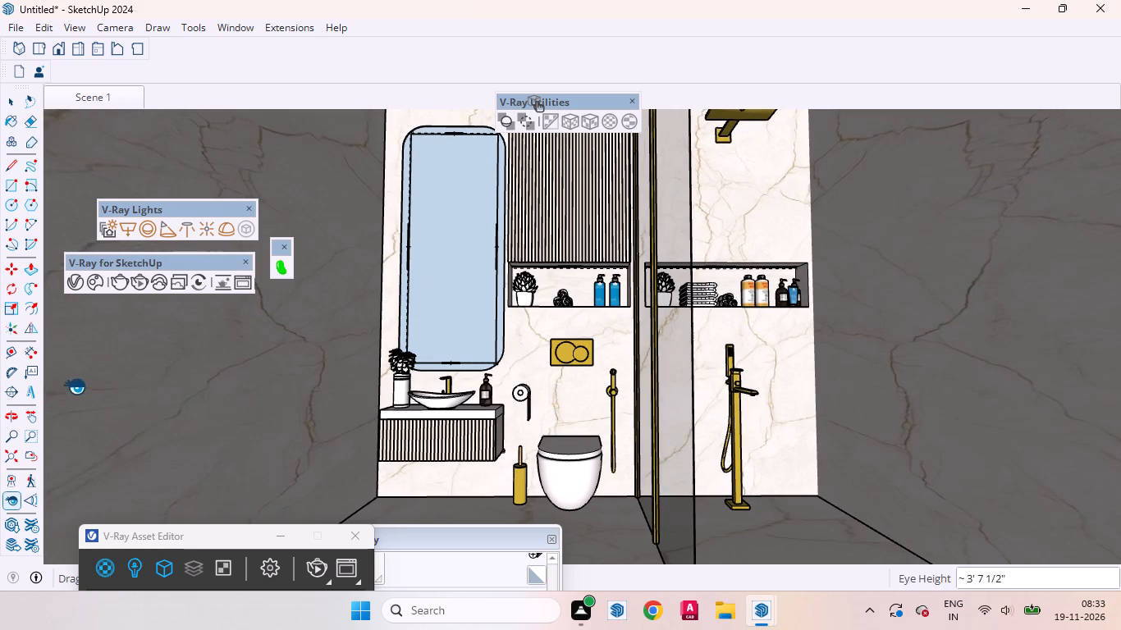
click(25, 412)
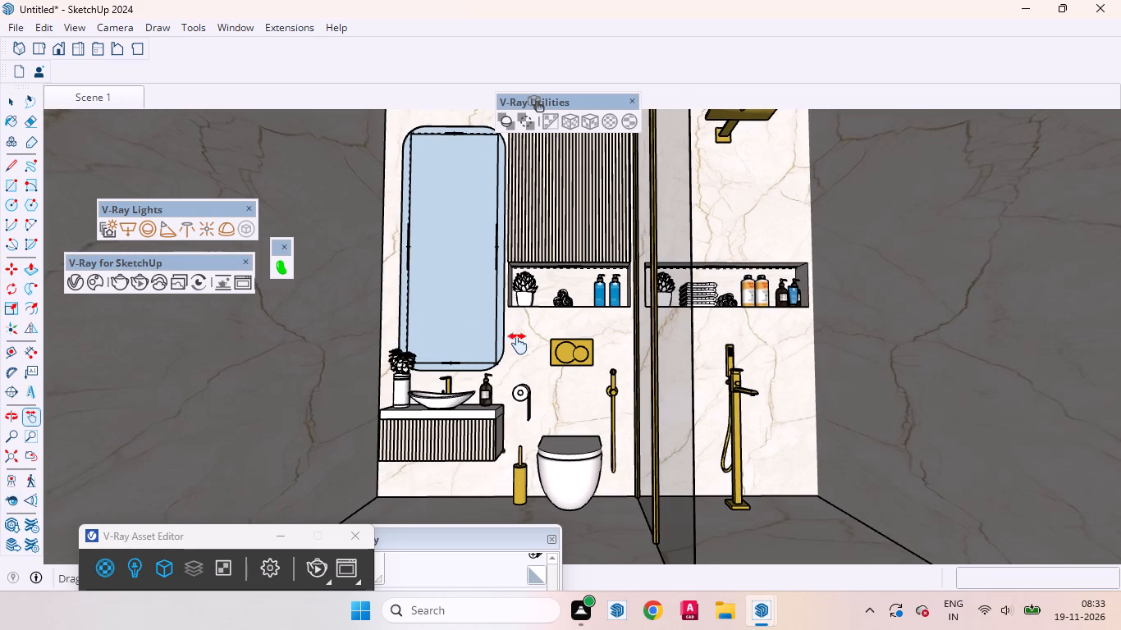
drag(528, 344, 528, 373)
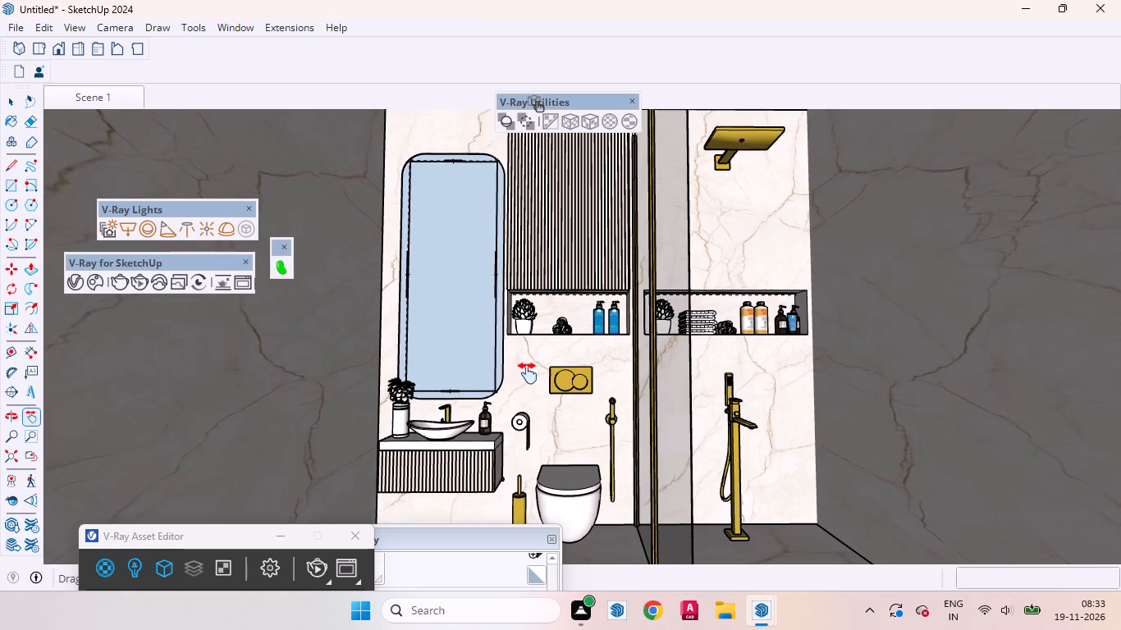
drag(528, 373, 533, 390)
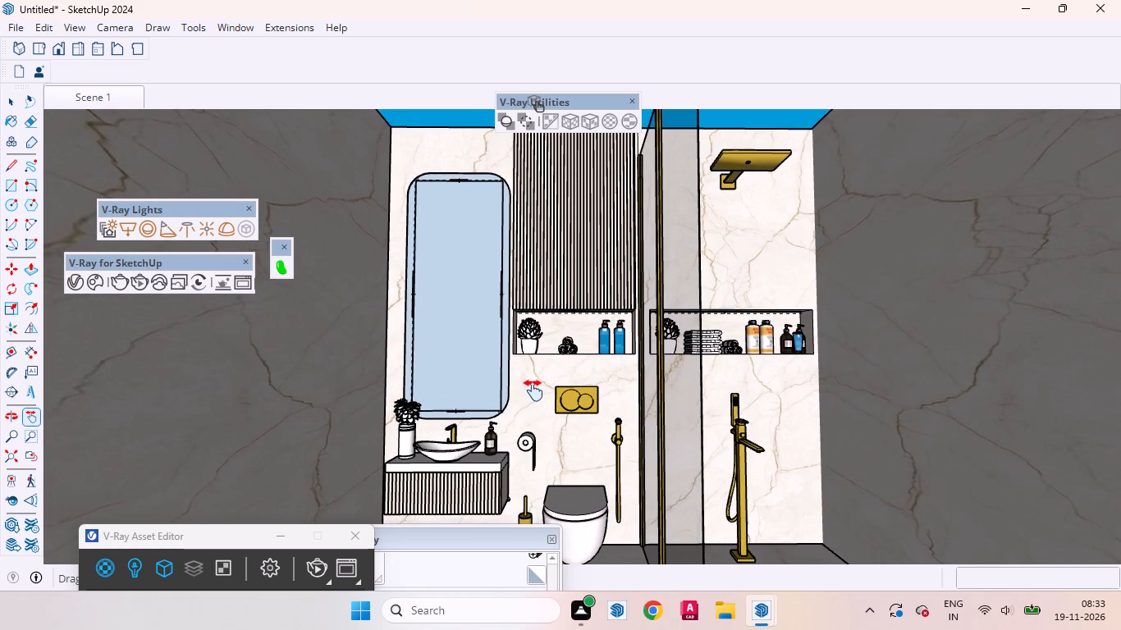
drag(533, 390, 533, 387)
click(533, 387)
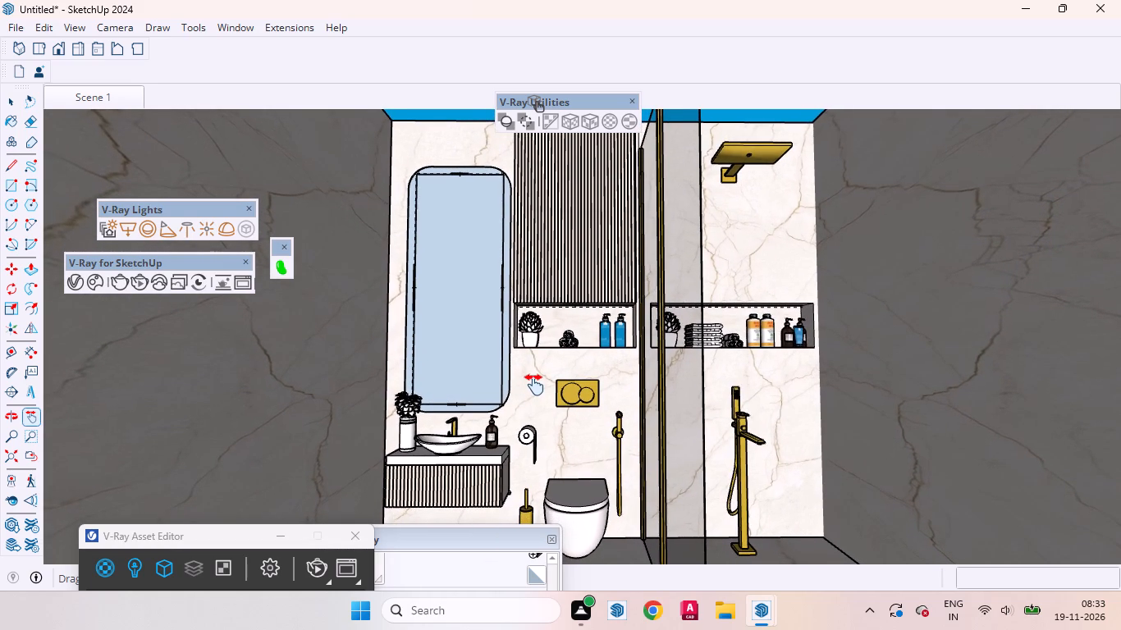
click(582, 346)
click(582, 346)
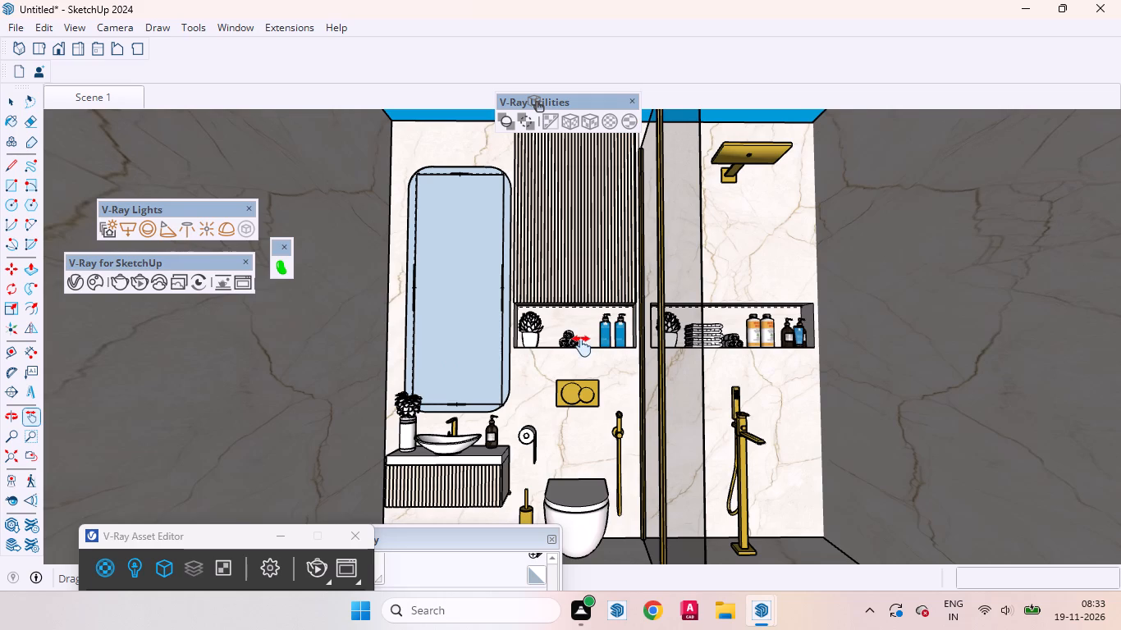
Unhide the ceiling slab group over the room.
click(15, 105)
click(46, 30)
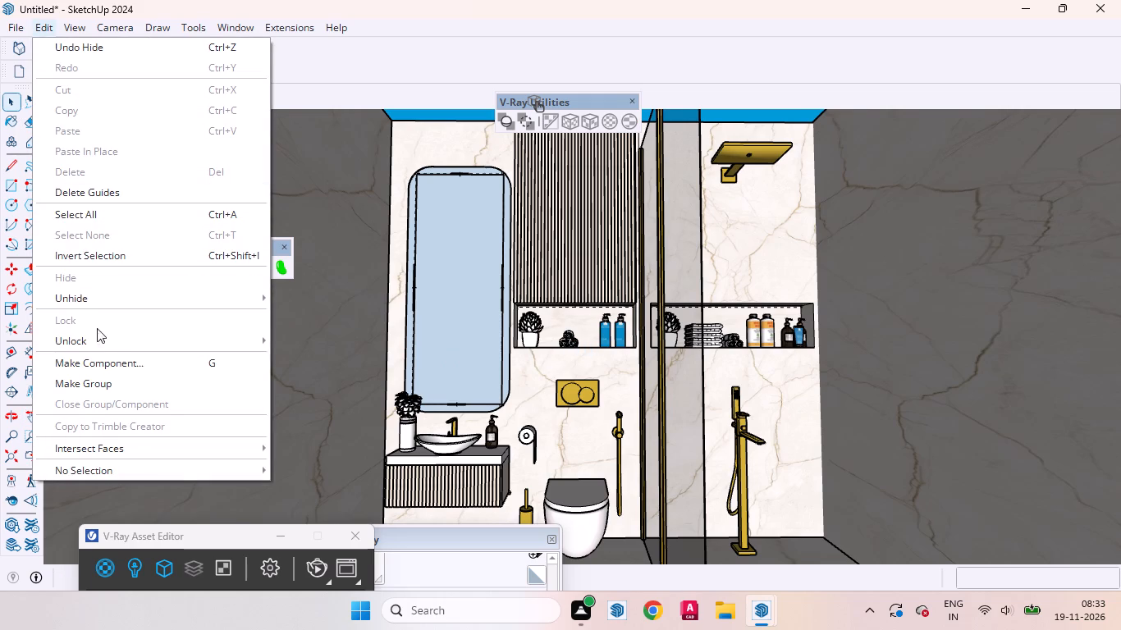
click(318, 315)
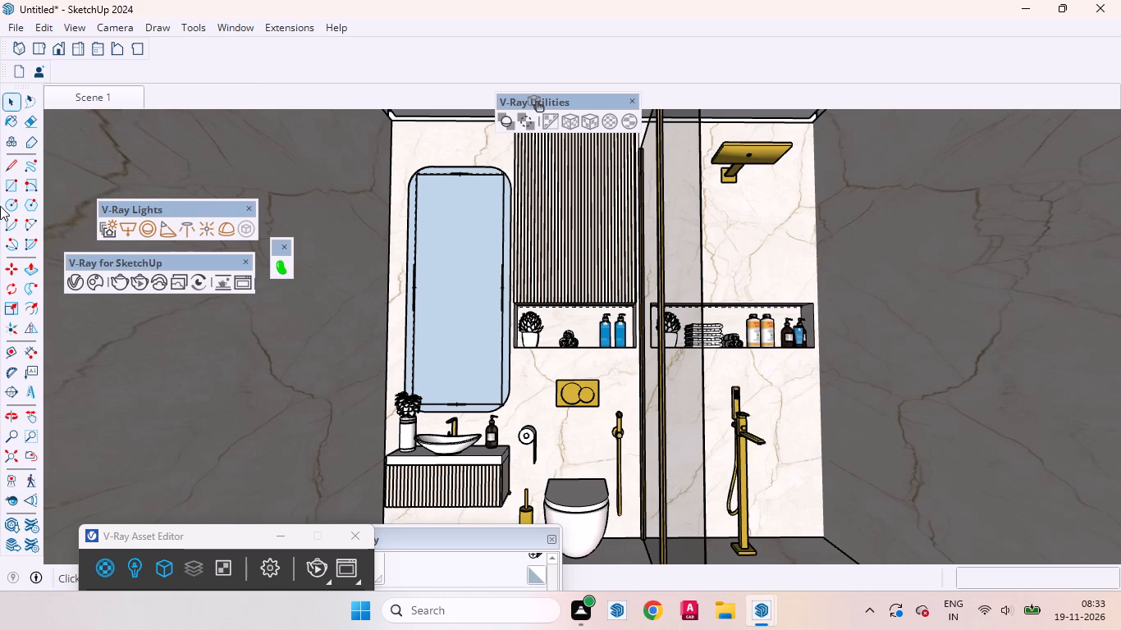
Add a second scene from the framed interior view, orbit briefly, and return to that saved scene.
right_click(101, 100)
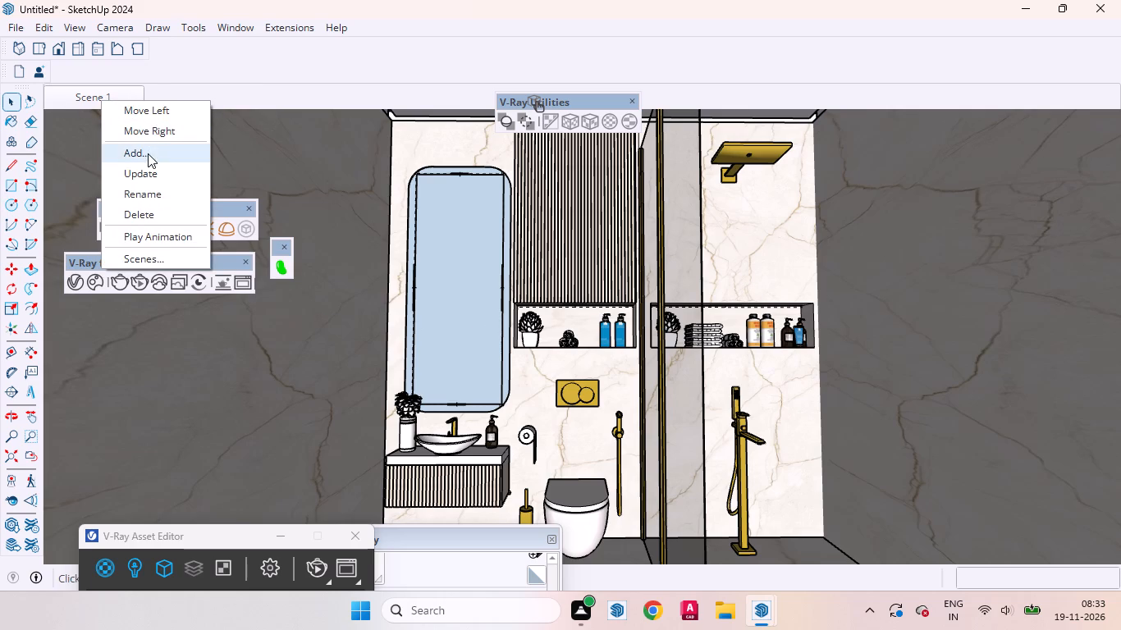
click(148, 153)
middle_drag(528, 249, 523, 206)
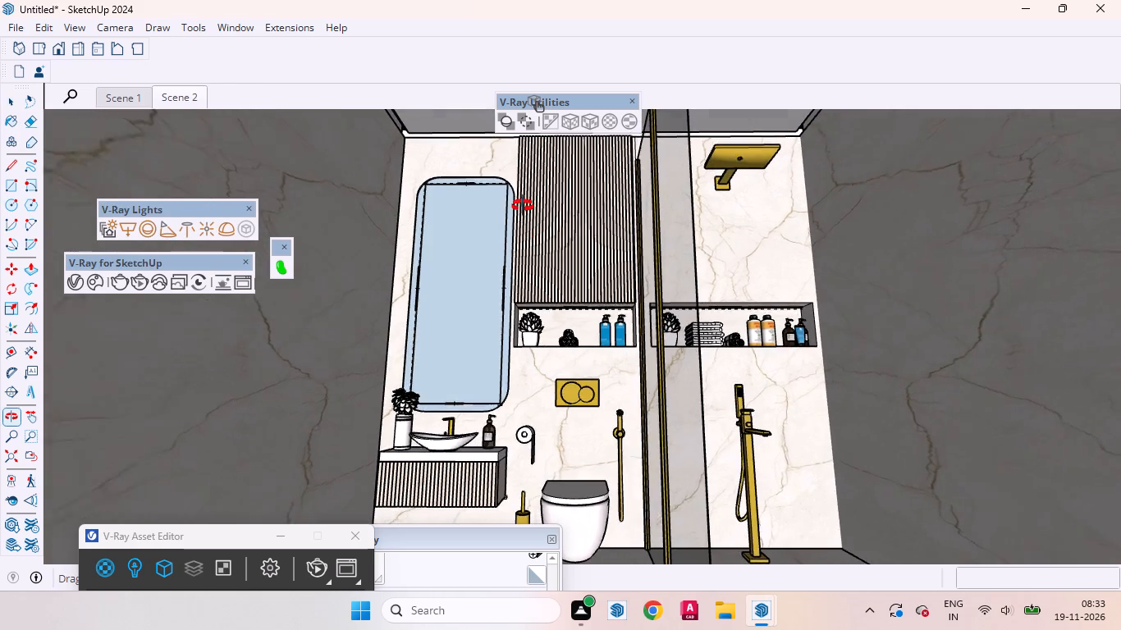
middle_drag(523, 206, 529, 228)
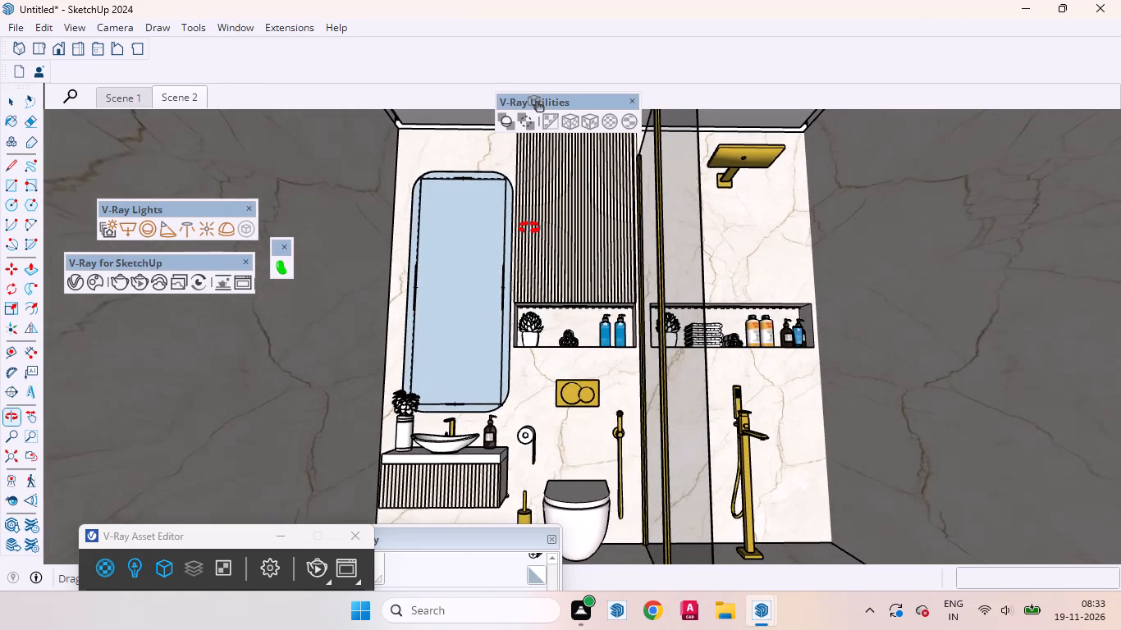
middle_drag(529, 228, 531, 233)
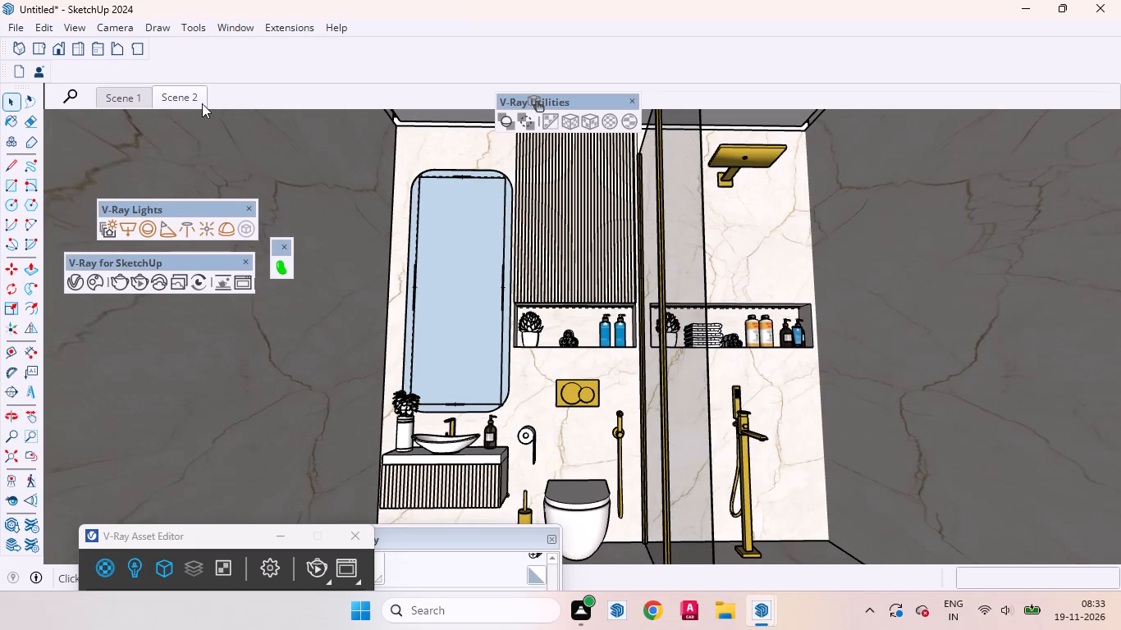
click(190, 102)
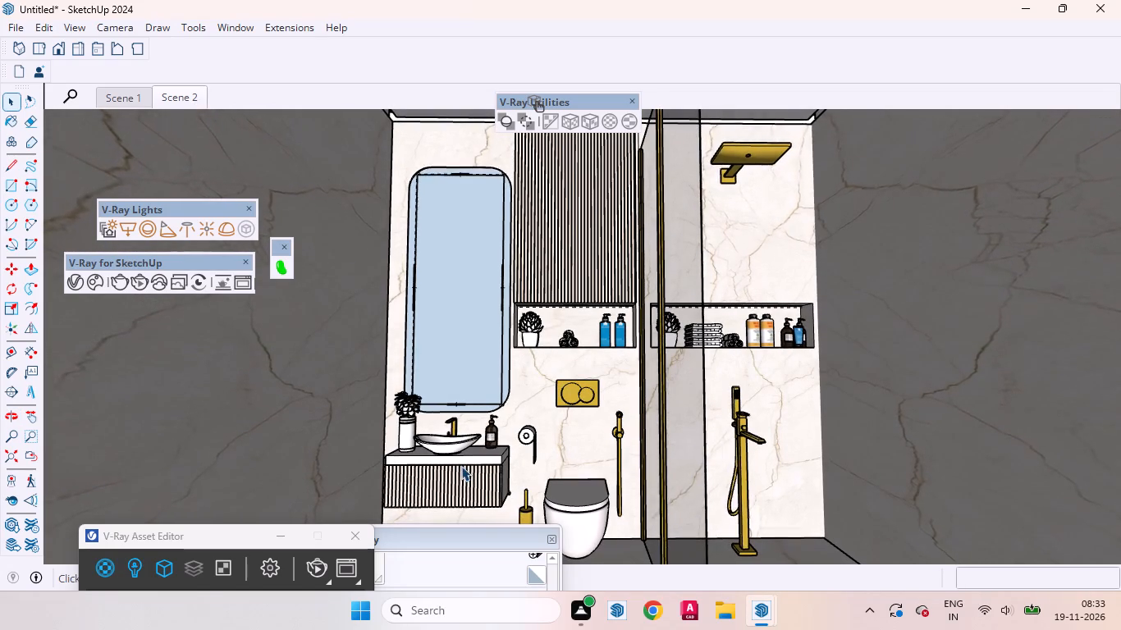
Start a V-Ray render of the second scene's interior view.
drag(231, 540, 773, 180)
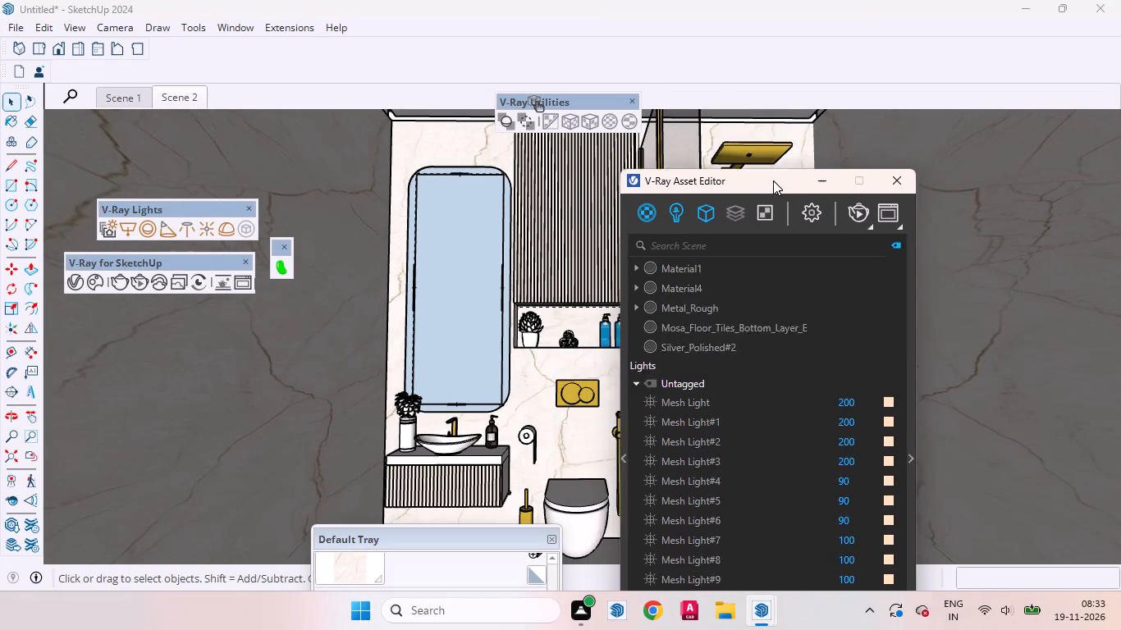
drag(773, 180, 721, 135)
click(809, 165)
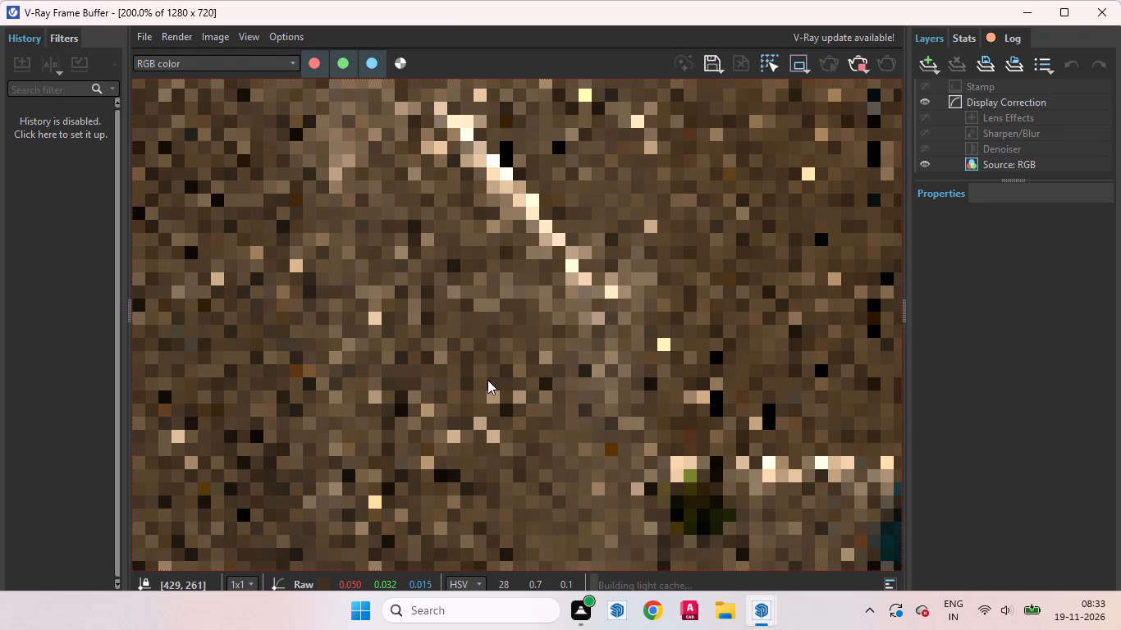
Examine the bathroom render as it develops, checking the framing, strip lighting, mirror, marble walls, shelf decor and fixtures.
scroll(543, 359, down, 1)
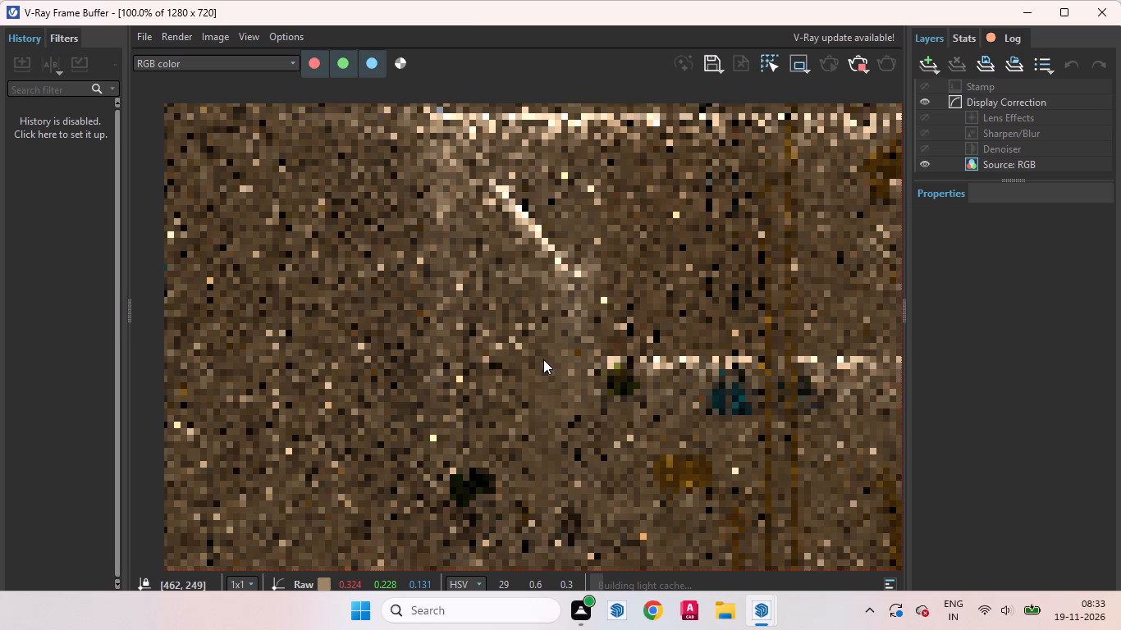
scroll(536, 378, down, 1)
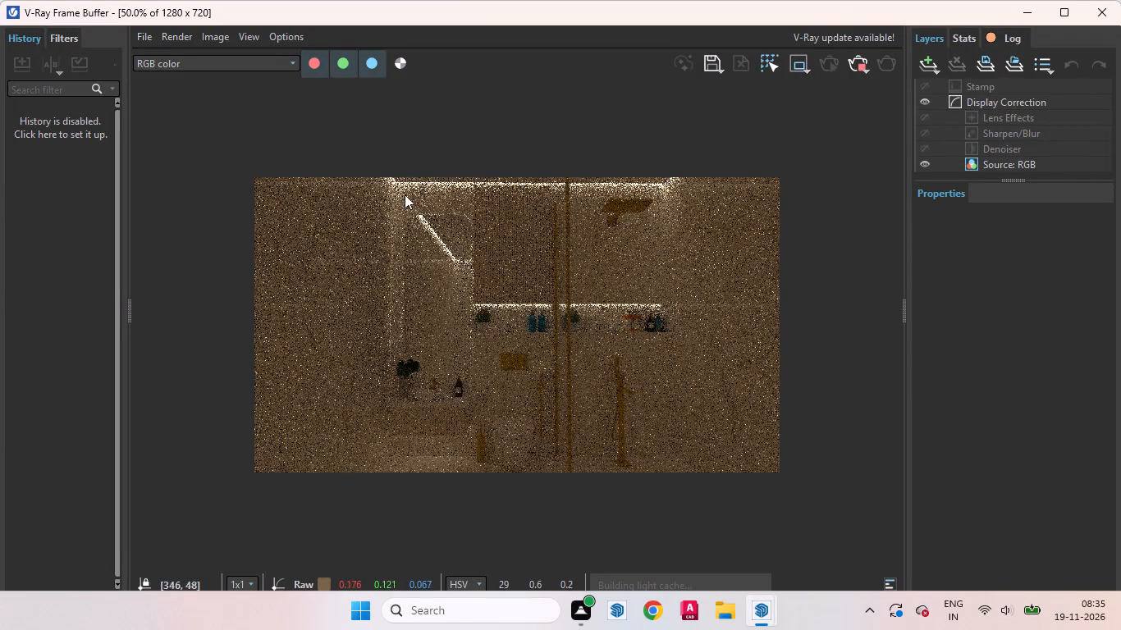
drag(389, 185, 624, 401)
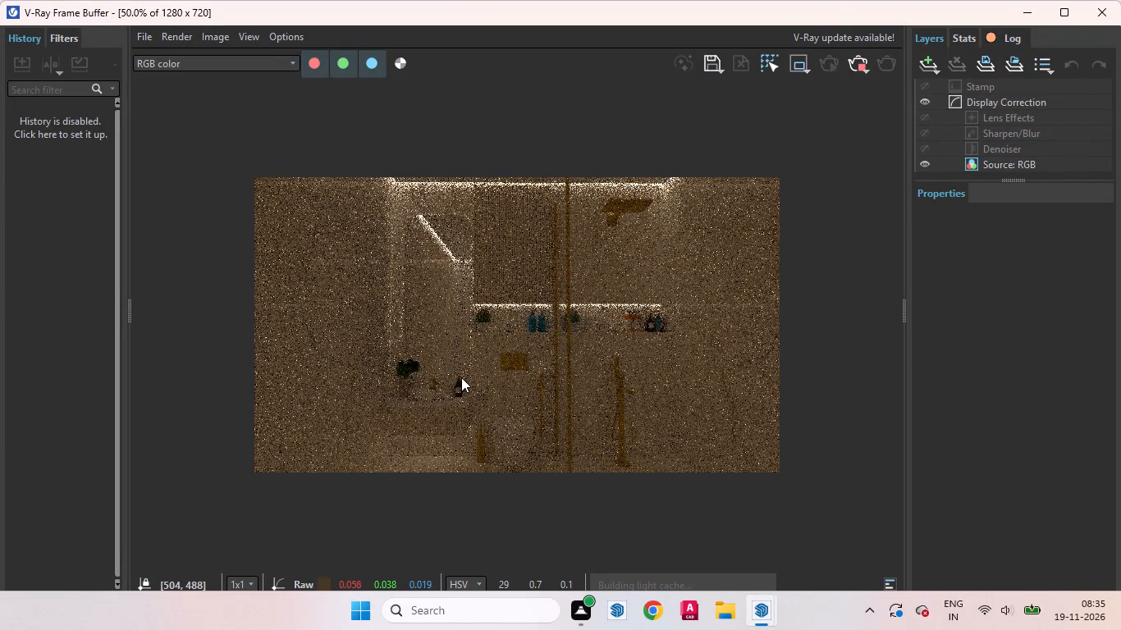
scroll(534, 365, up, 2)
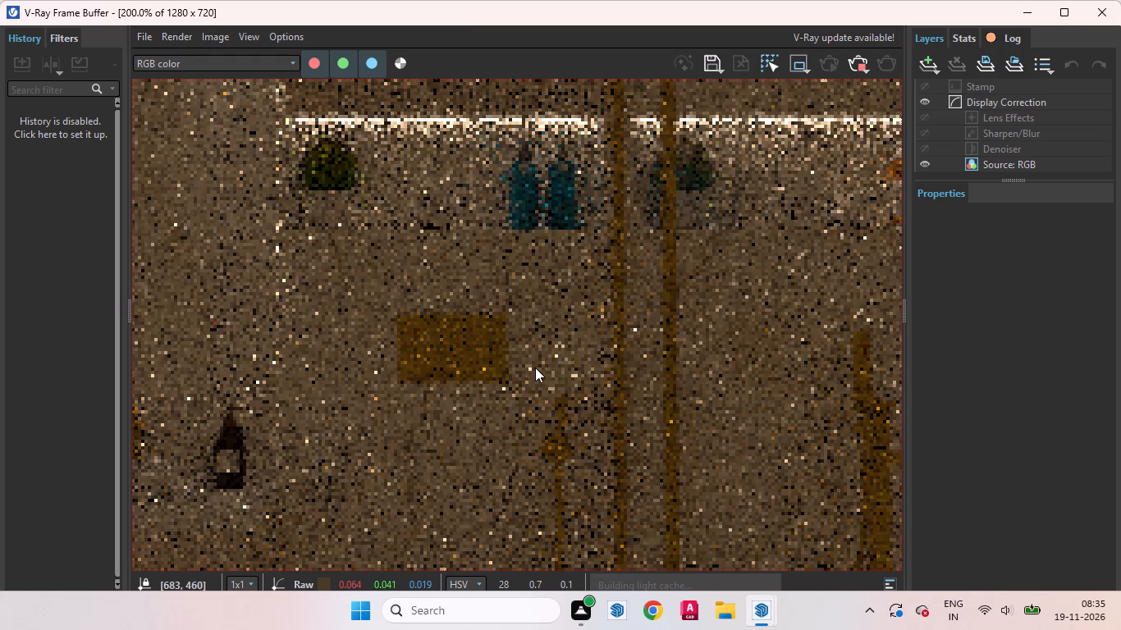
scroll(620, 396, down, 2)
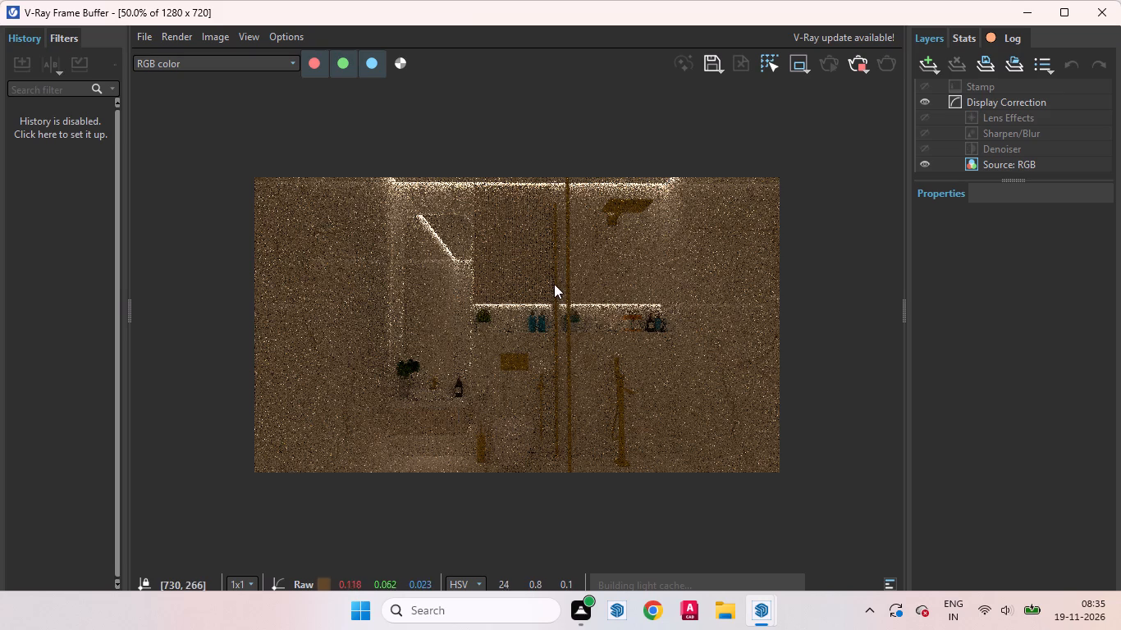
scroll(554, 284, up, 1)
scroll(474, 346, down, 1)
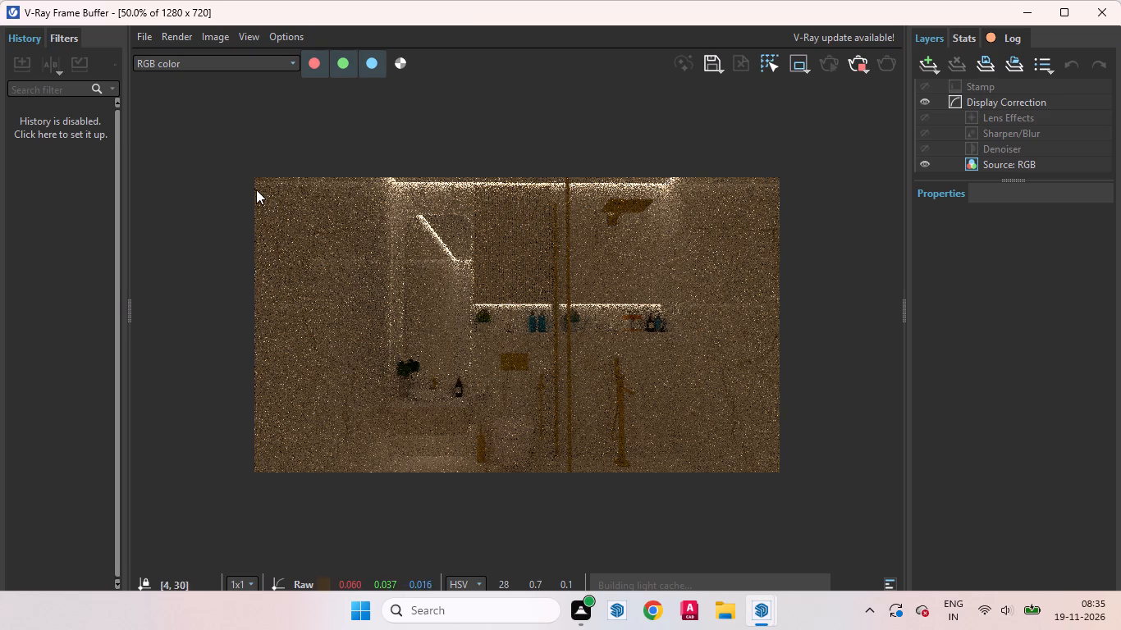
drag(256, 187, 832, 463)
drag(767, 180, 417, 434)
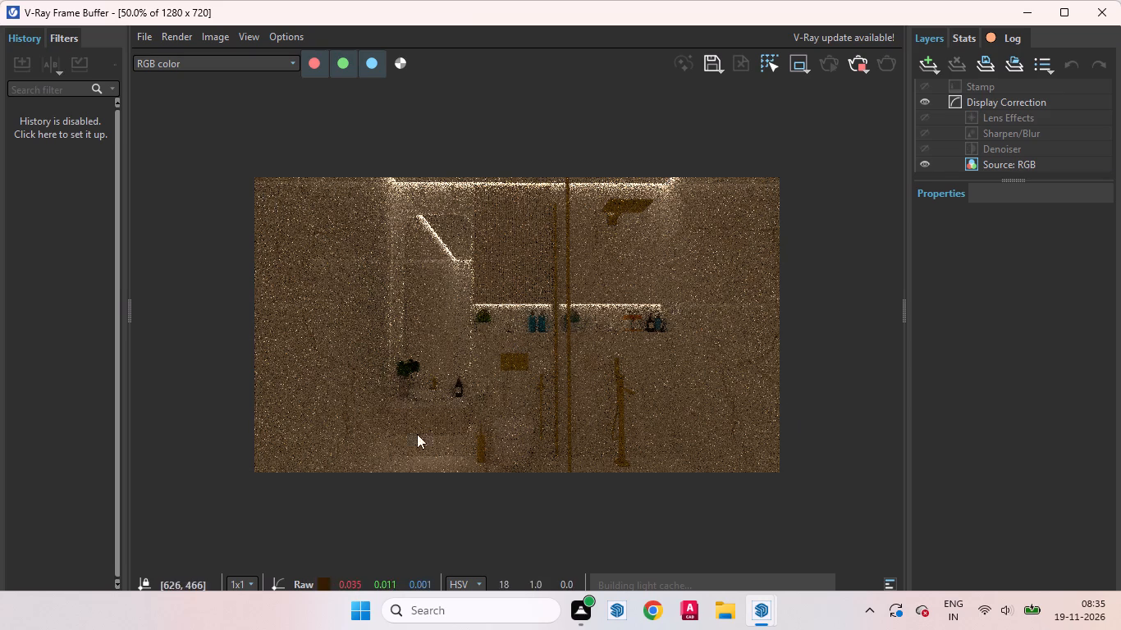
drag(417, 434, 344, 462)
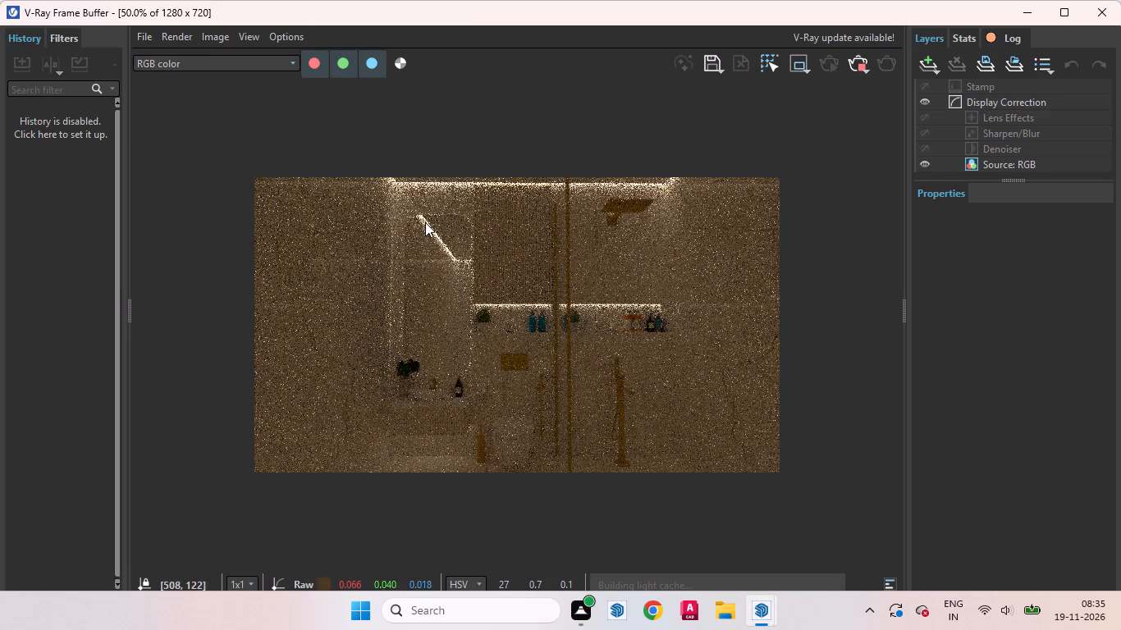
scroll(423, 222, up, 1)
scroll(402, 244, down, 1)
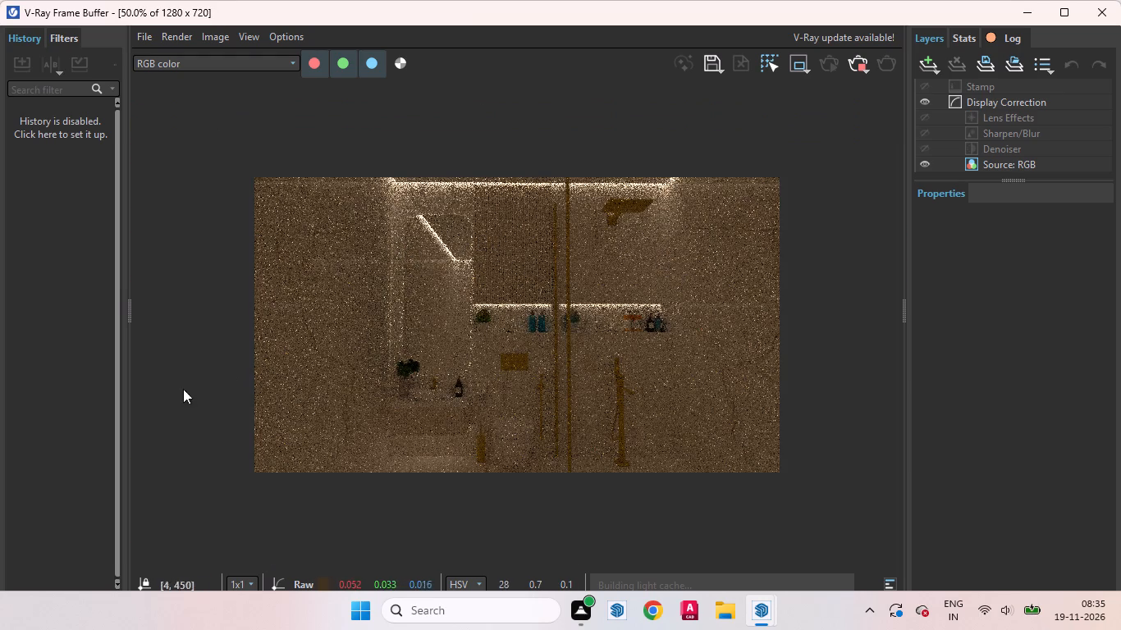
scroll(455, 412, up, 1)
scroll(523, 408, down, 1)
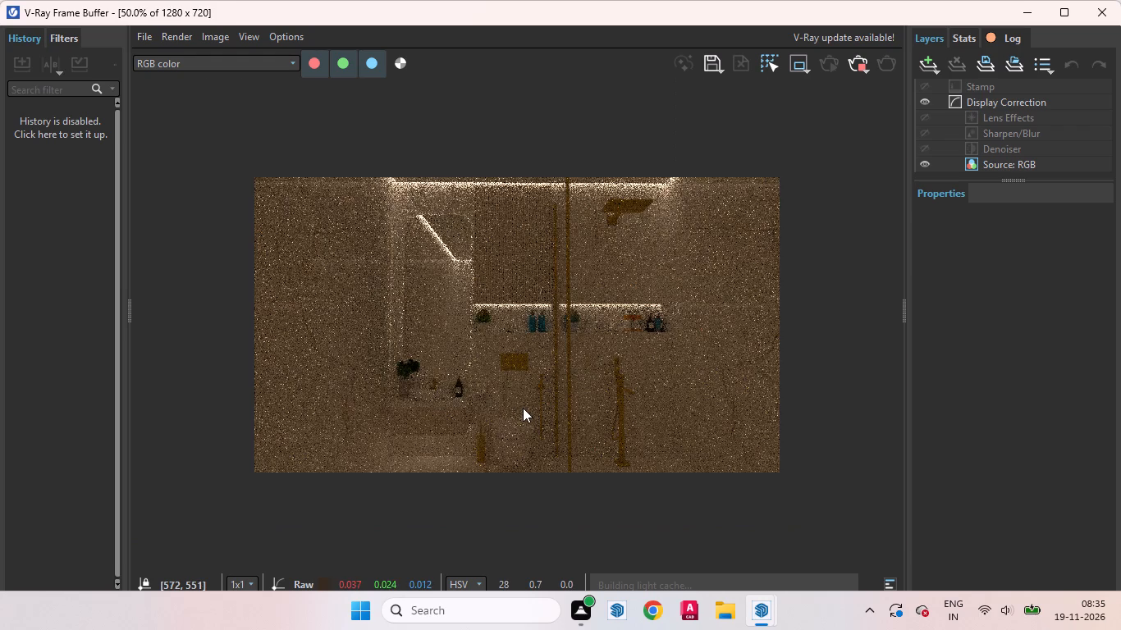
scroll(411, 454, up, 1)
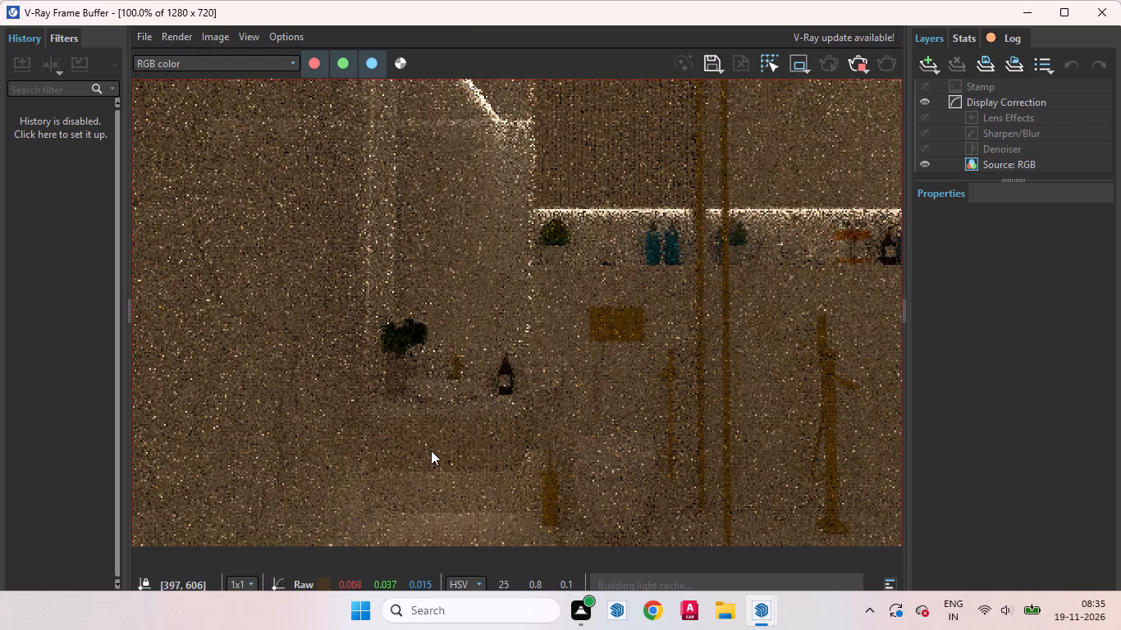
scroll(432, 450, down, 1)
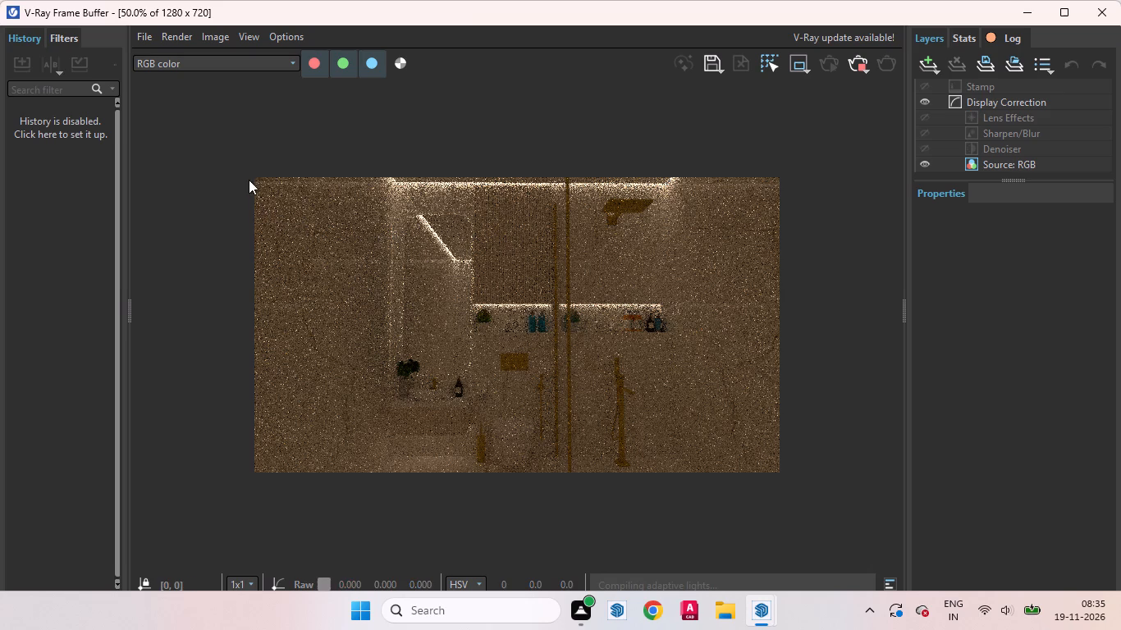
drag(248, 176, 821, 437)
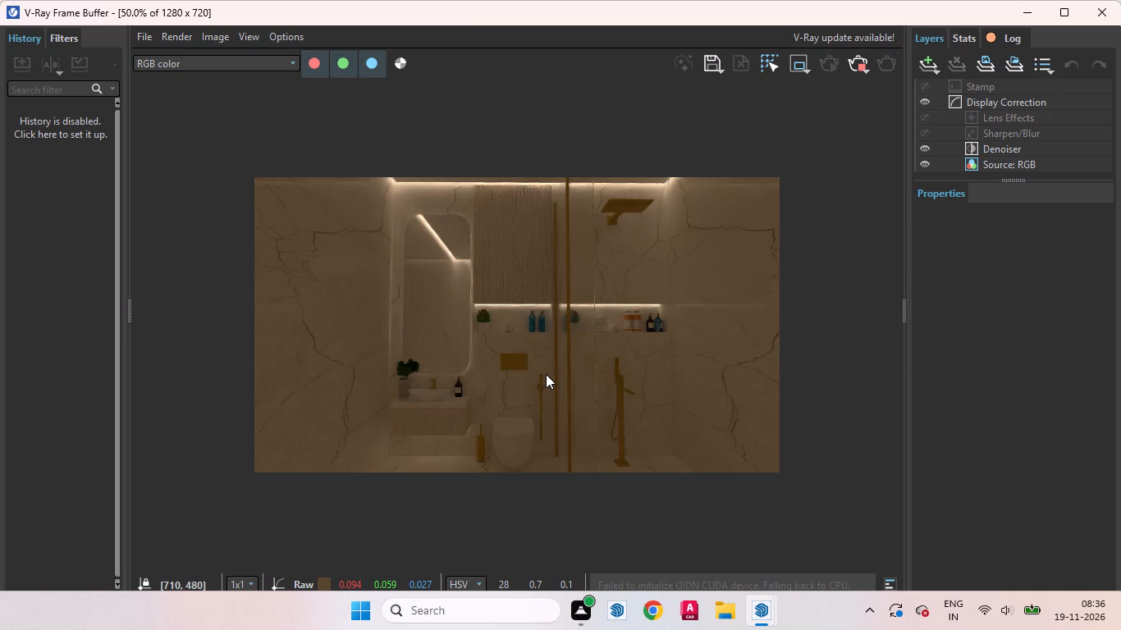
scroll(442, 288, up, 2)
scroll(459, 313, down, 1)
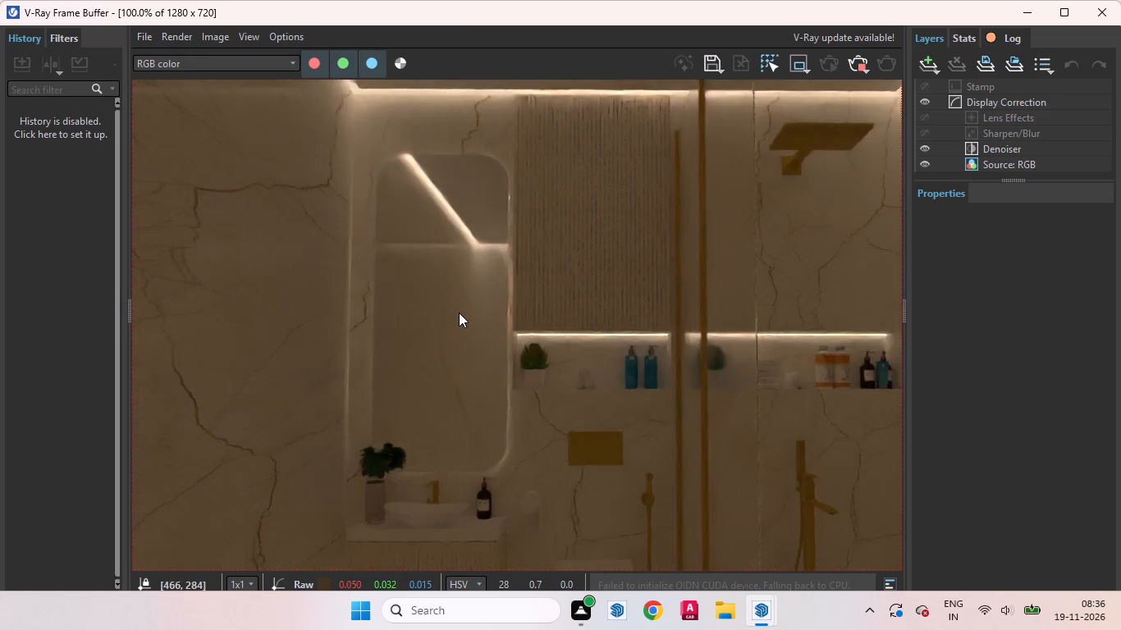
Examine the running bathroom render up close and as a whole, checking the ceiling strip light, mirror, niche, vanity, fixtures and marble walls.
scroll(462, 313, down, 1)
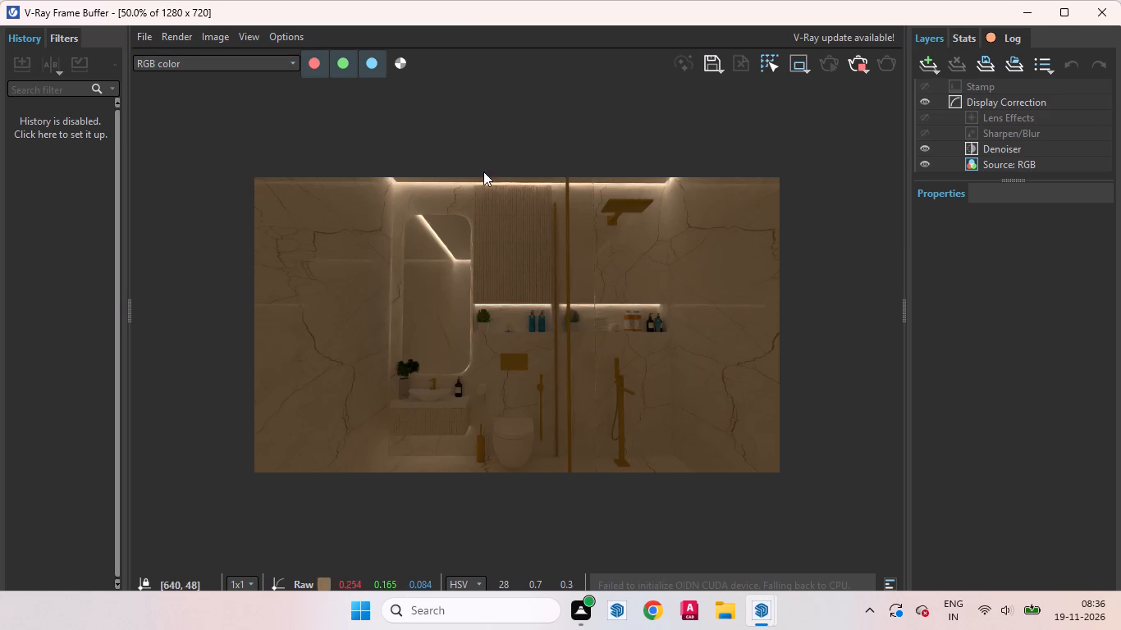
scroll(386, 179, up, 1)
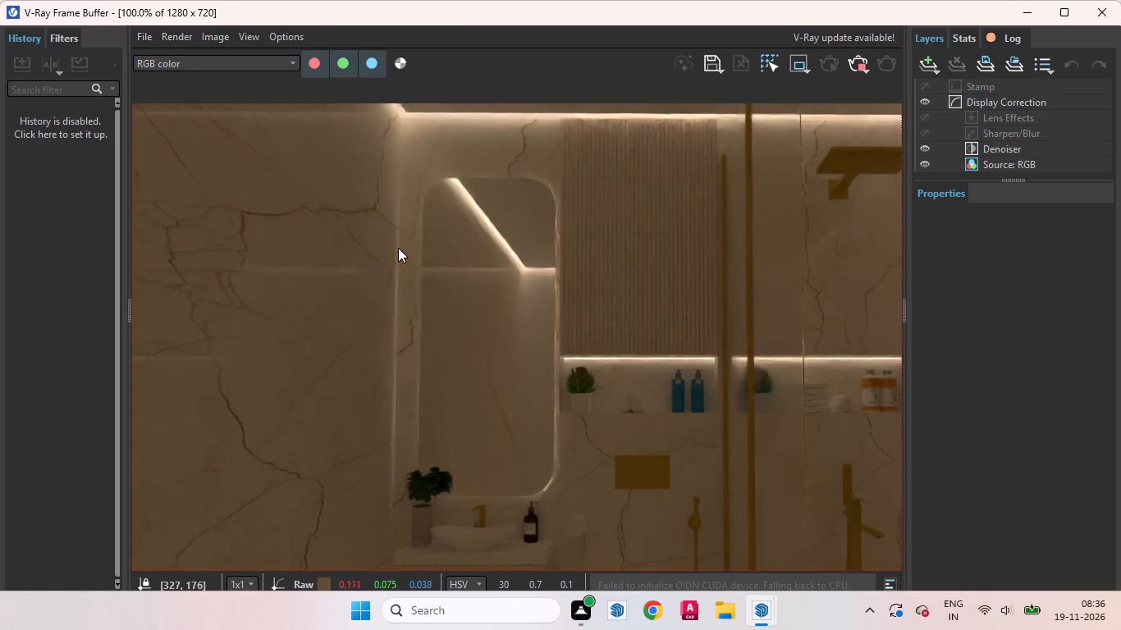
scroll(402, 248, down, 1)
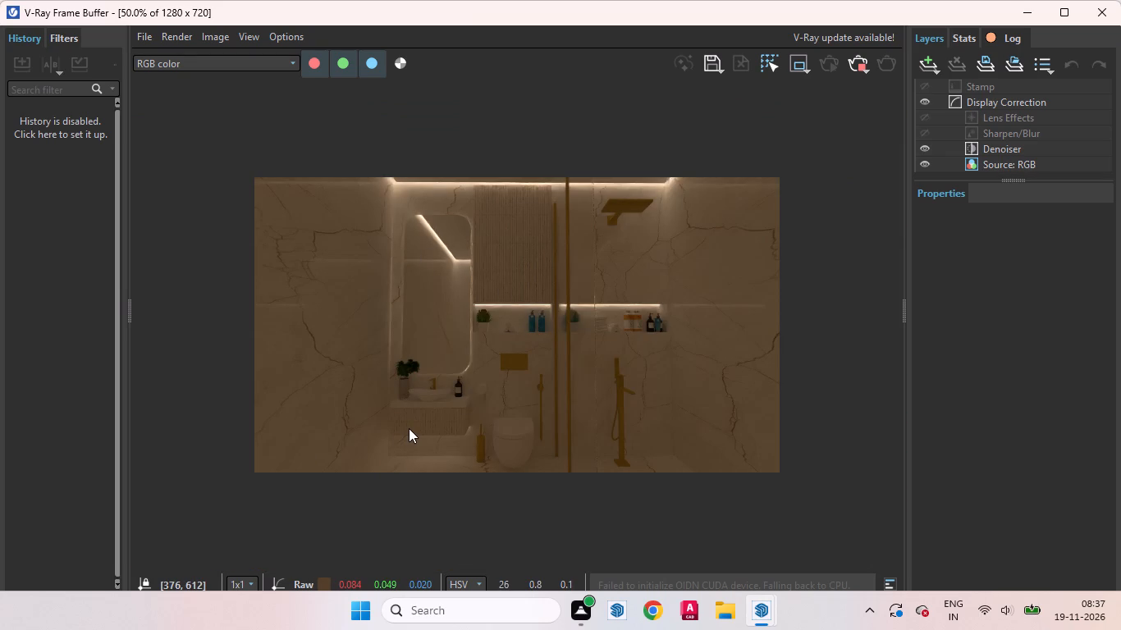
scroll(409, 428, up, 1)
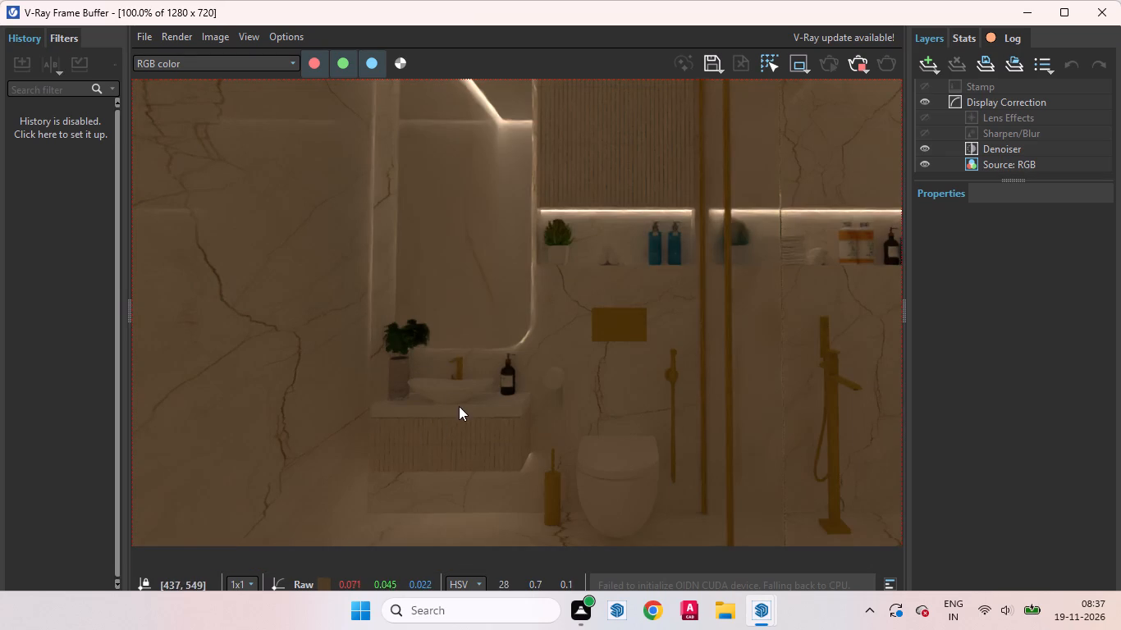
scroll(437, 398, down, 1)
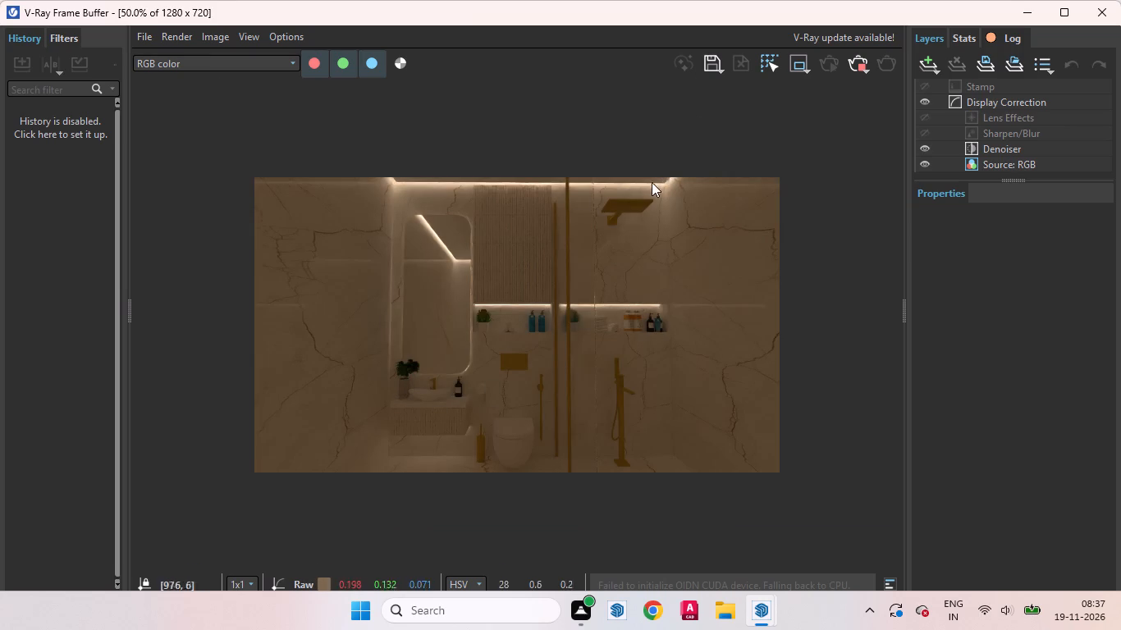
drag(387, 178, 796, 194)
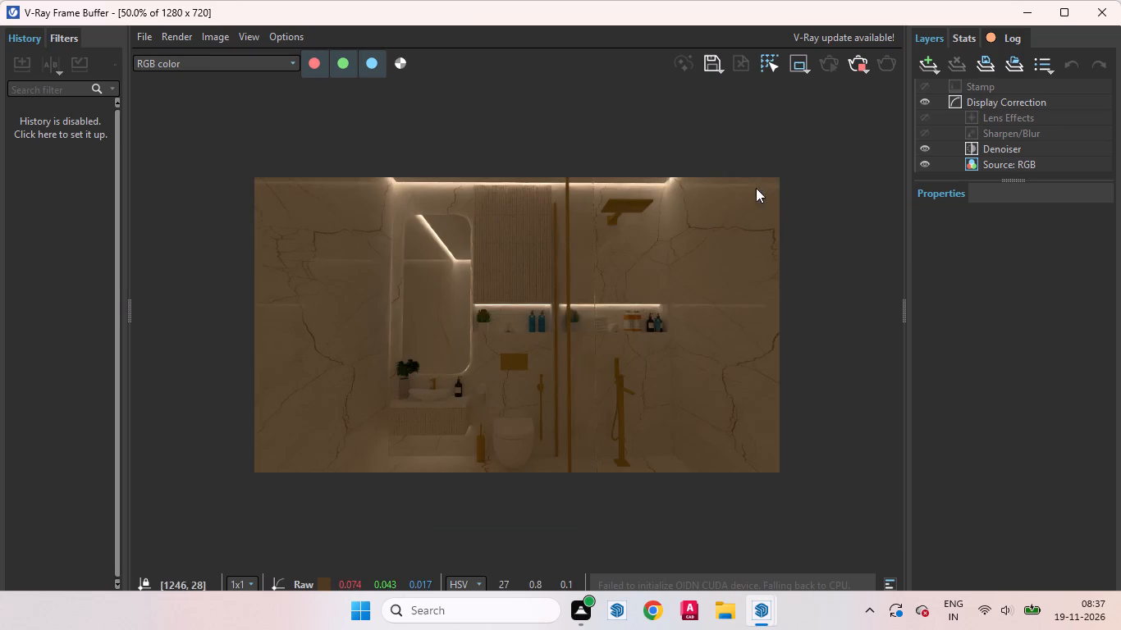
scroll(668, 285, up, 1)
scroll(670, 311, down, 1)
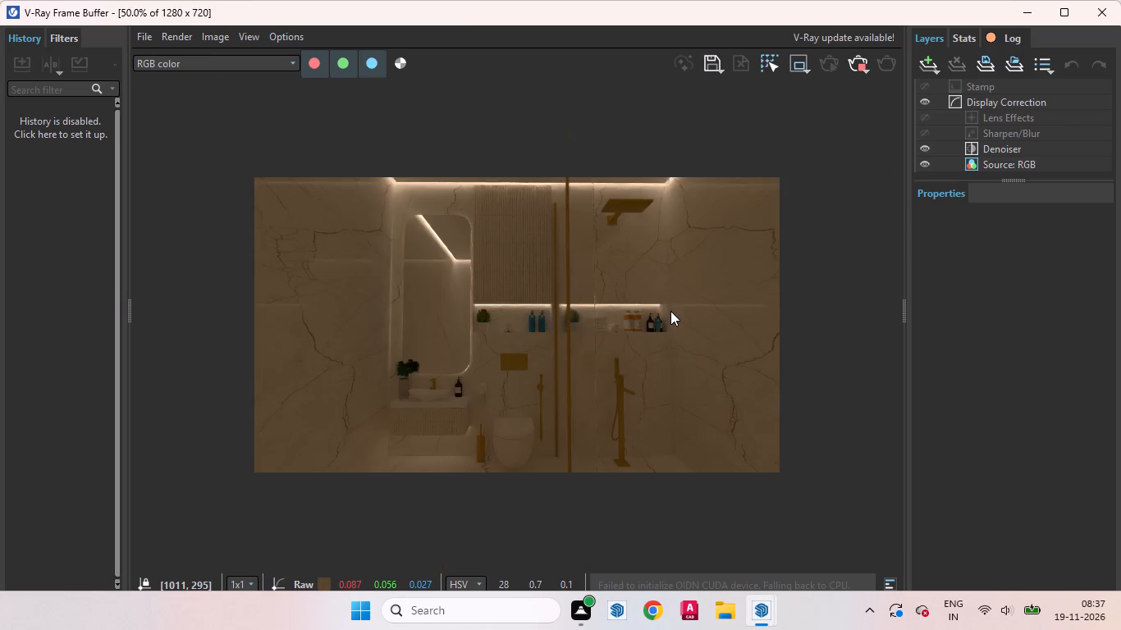
scroll(558, 395, up, 1)
scroll(595, 403, down, 1)
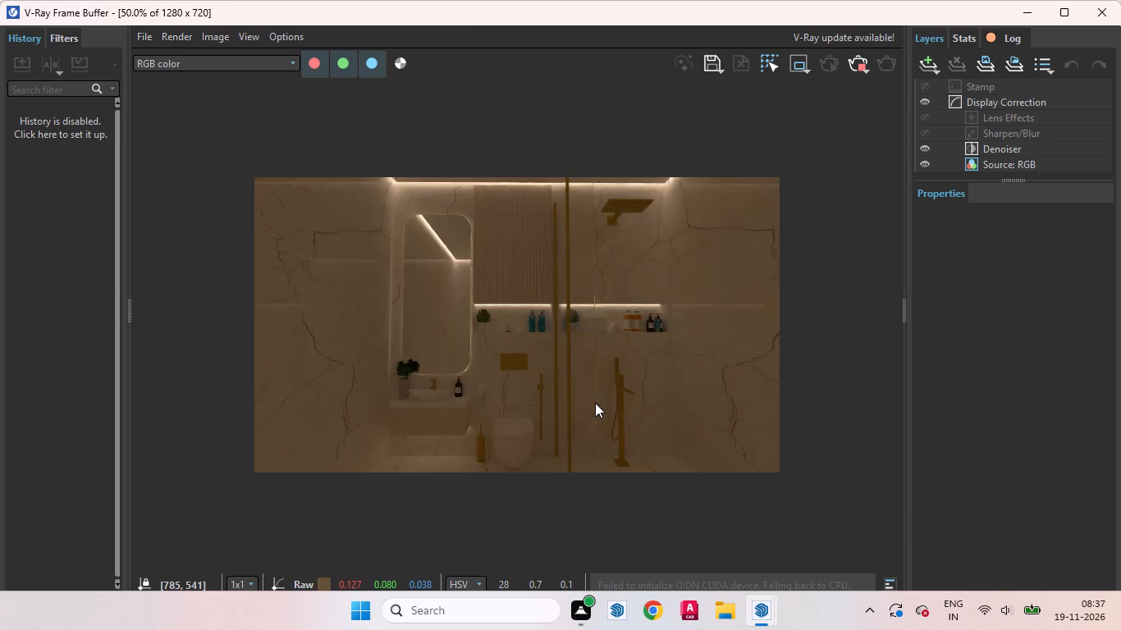
scroll(568, 414, up, 1)
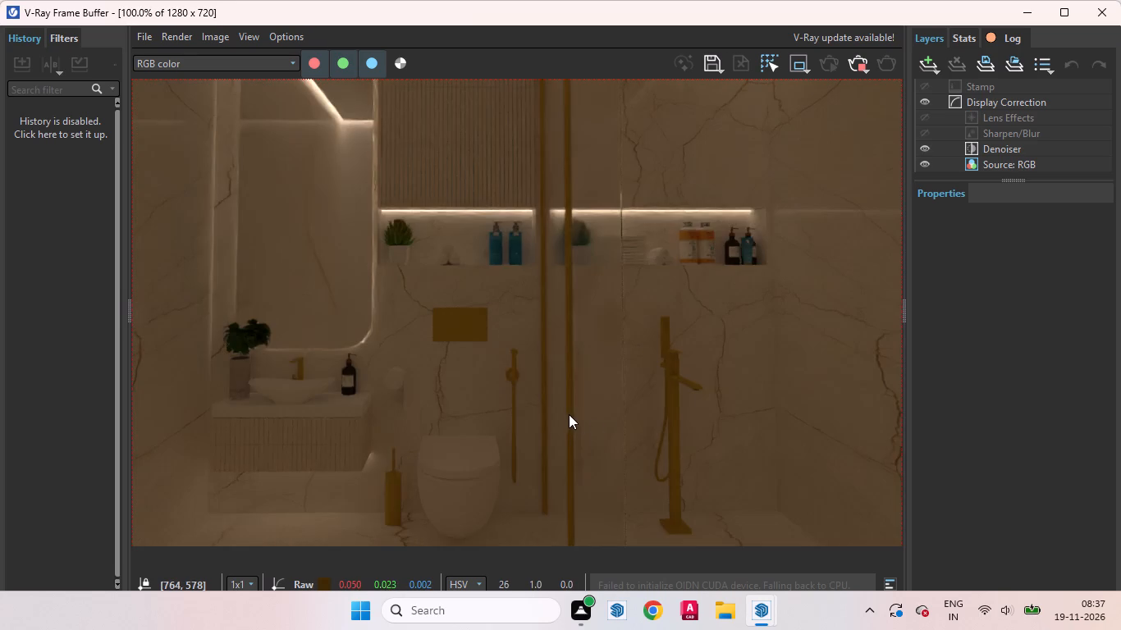
scroll(593, 423, down, 1)
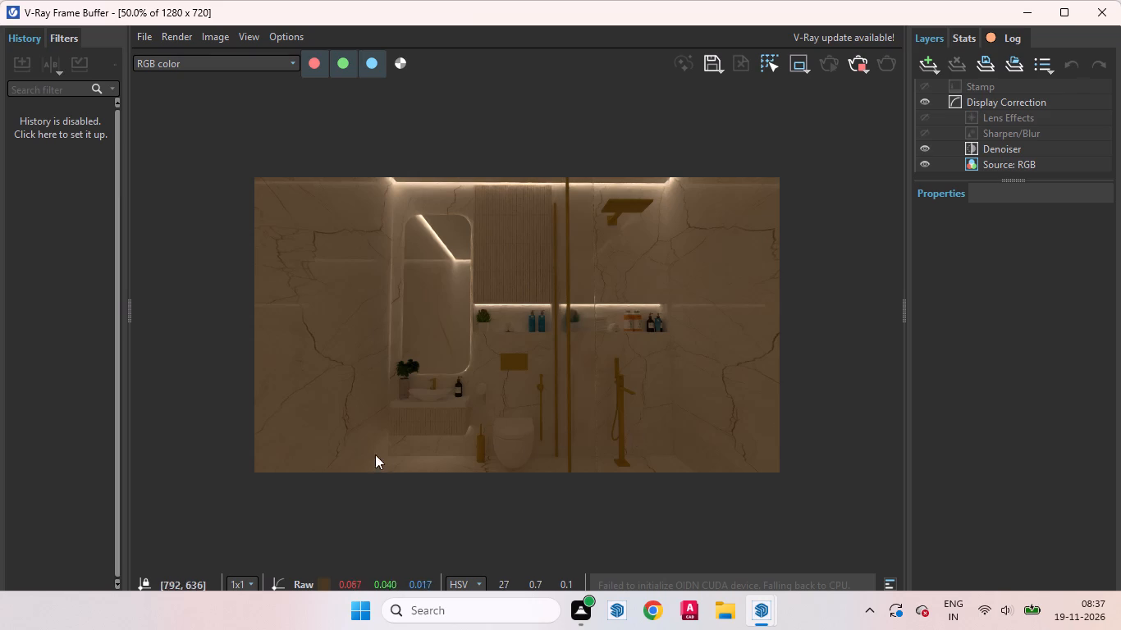
scroll(429, 450, up, 1)
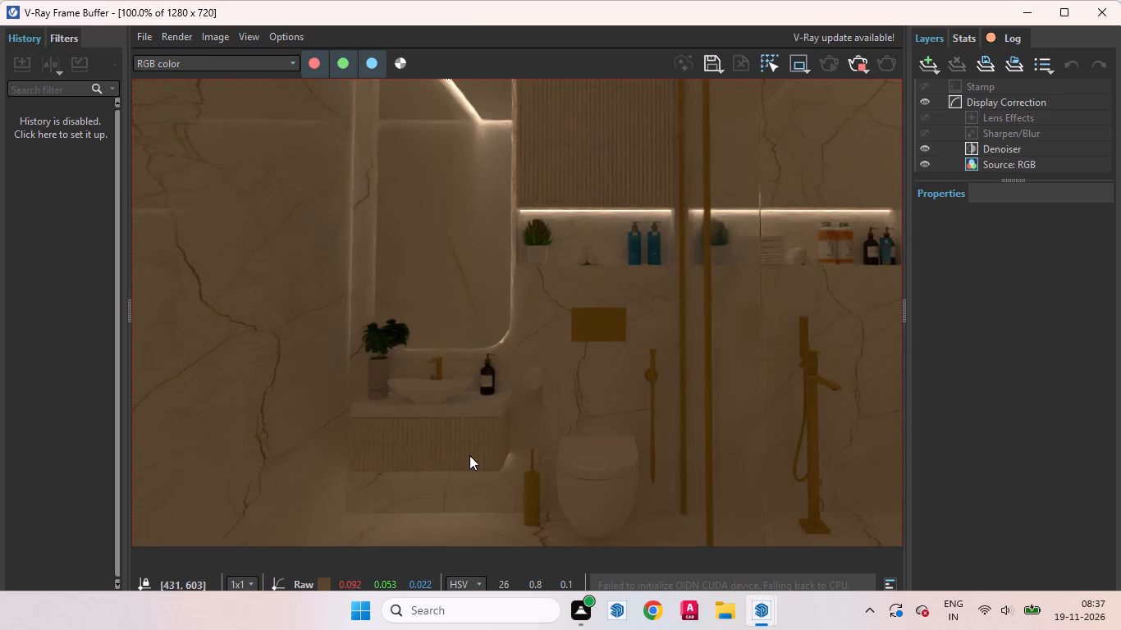
scroll(444, 442, up, 1)
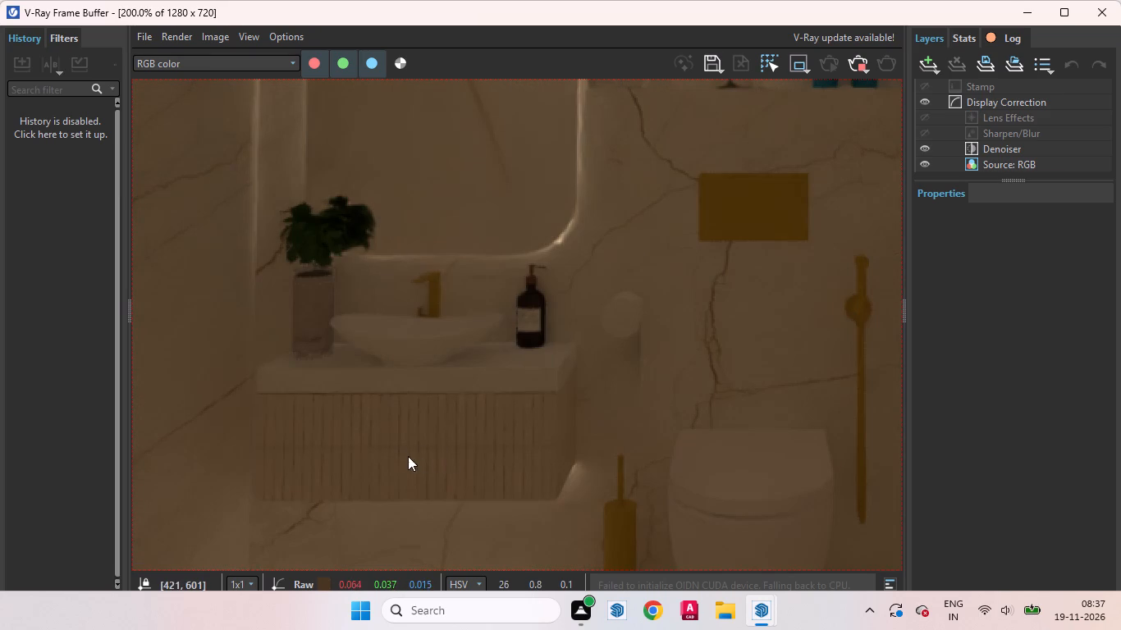
scroll(448, 459, down, 2)
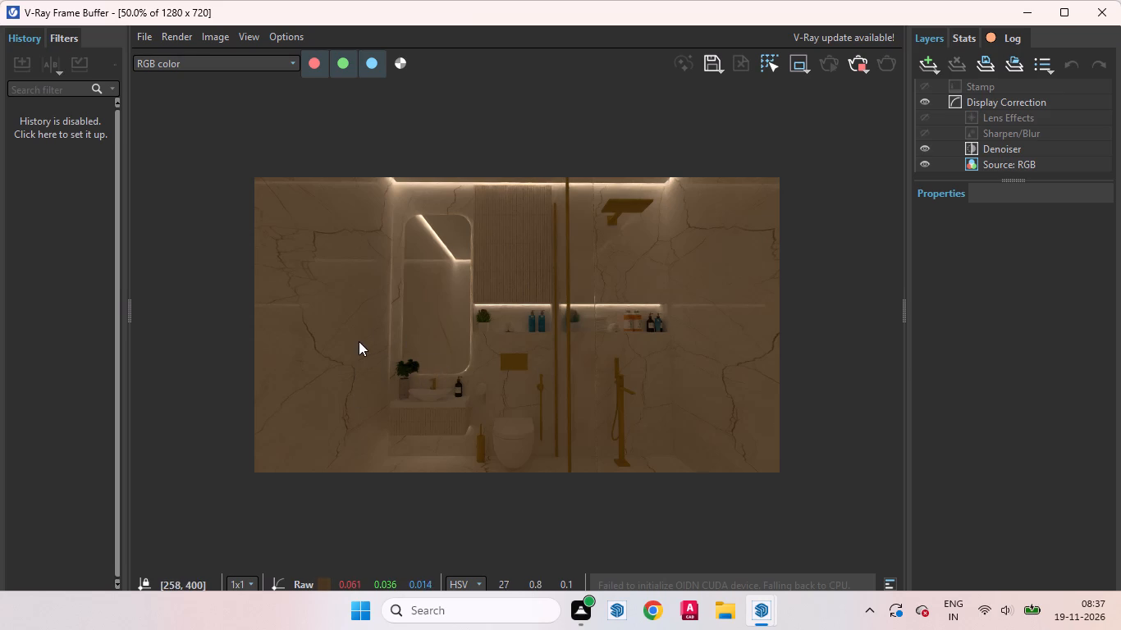
scroll(430, 328, up, 1)
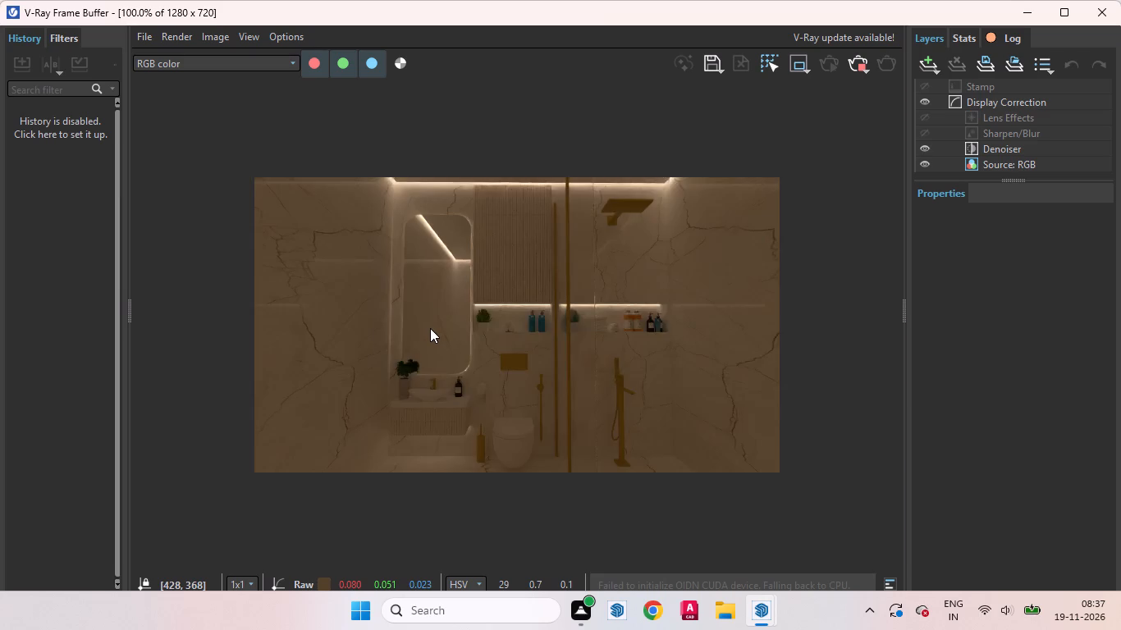
scroll(526, 464, down, 1)
scroll(463, 225, up, 1)
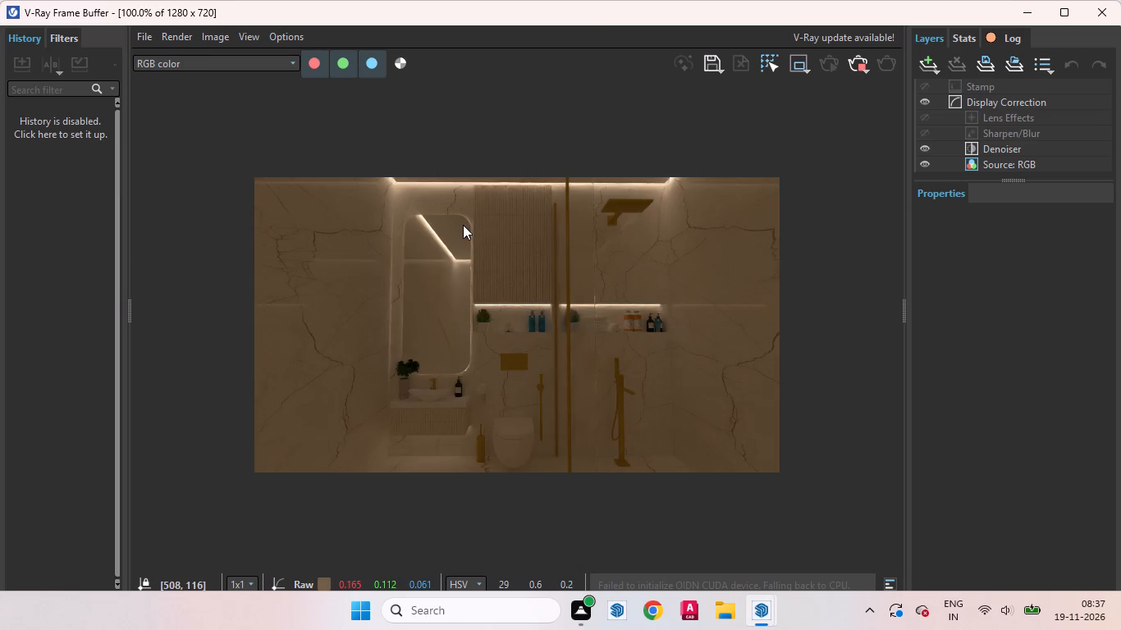
scroll(490, 354, down, 1)
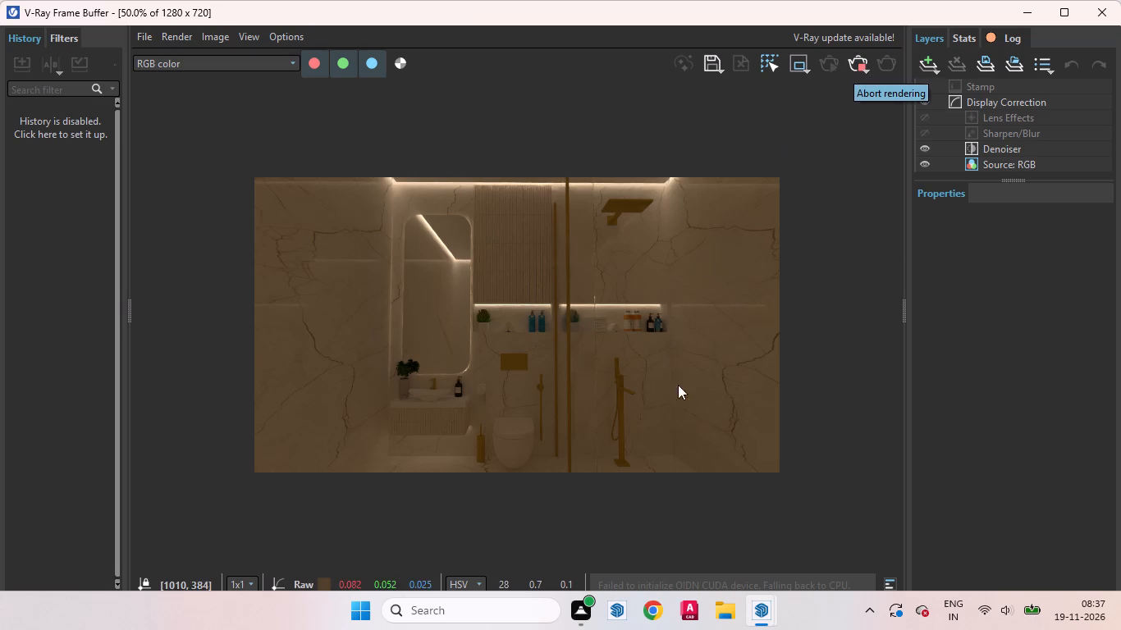
scroll(703, 400, up, 1)
scroll(707, 402, down, 1)
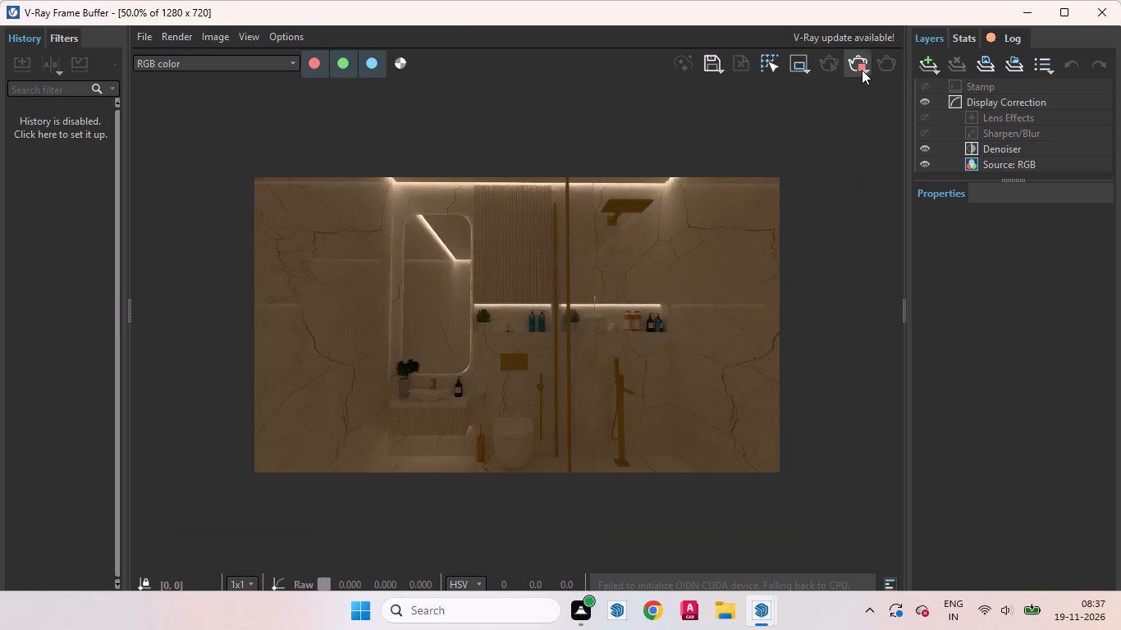
Abort the running V-Ray render, put the frame buffer away and return the model to Scene 2.
click(866, 69)
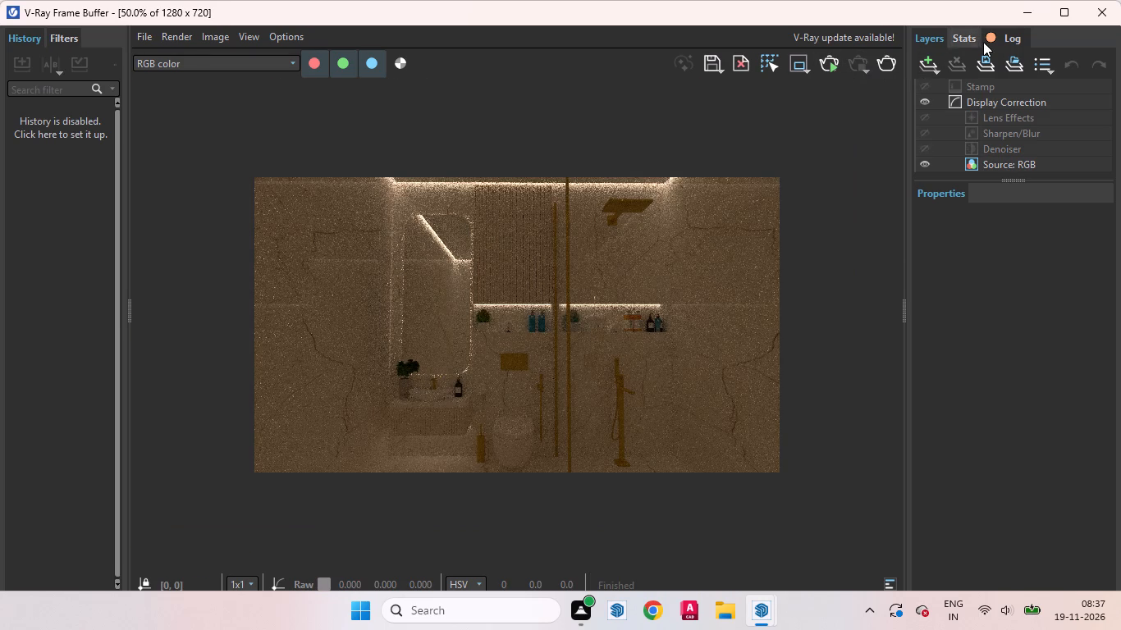
click(1027, 6)
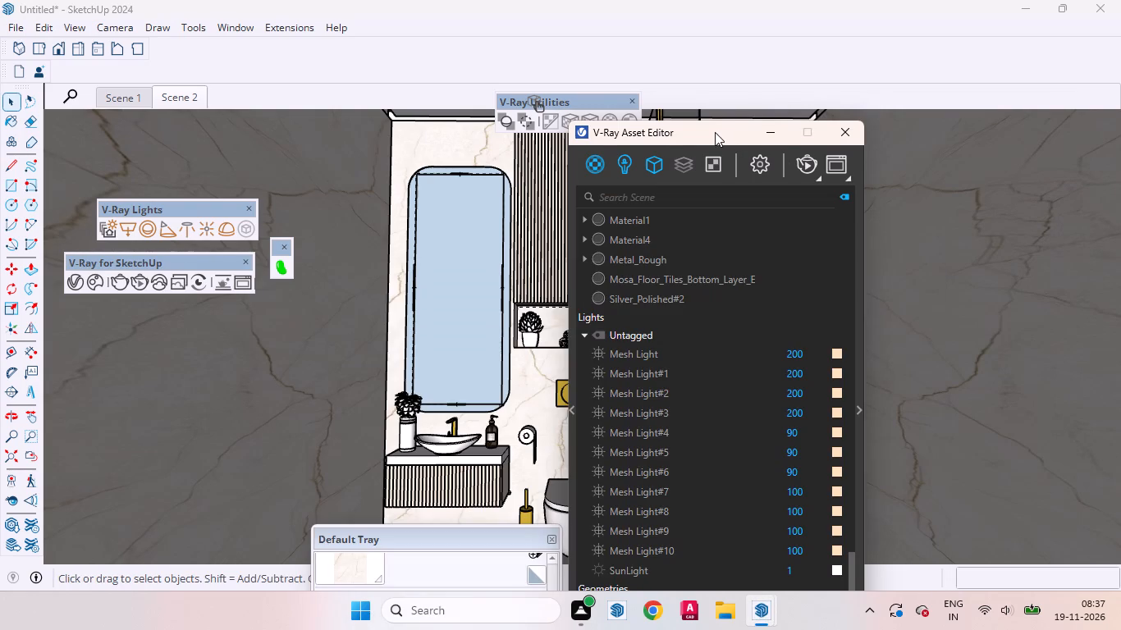
drag(715, 132, 945, 130)
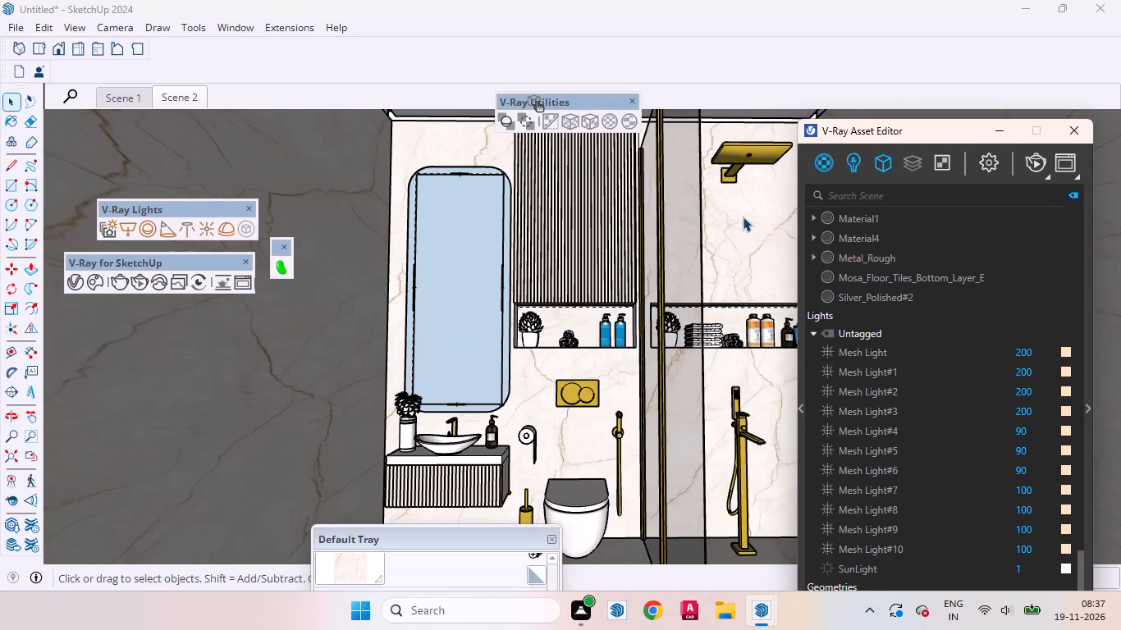
middle_click(449, 177)
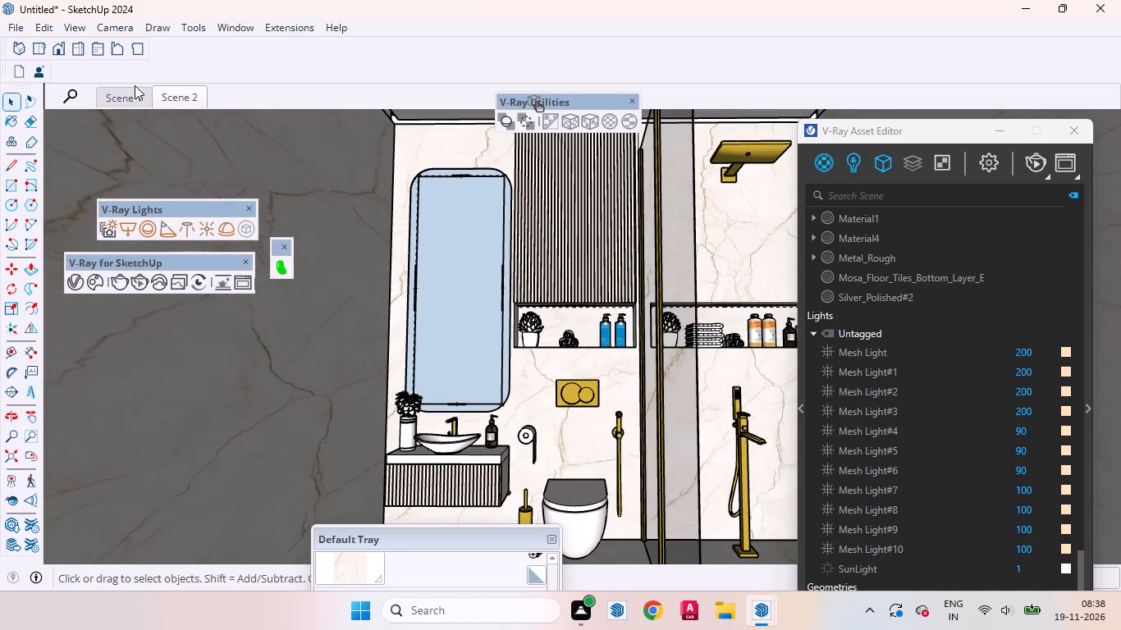
click(185, 92)
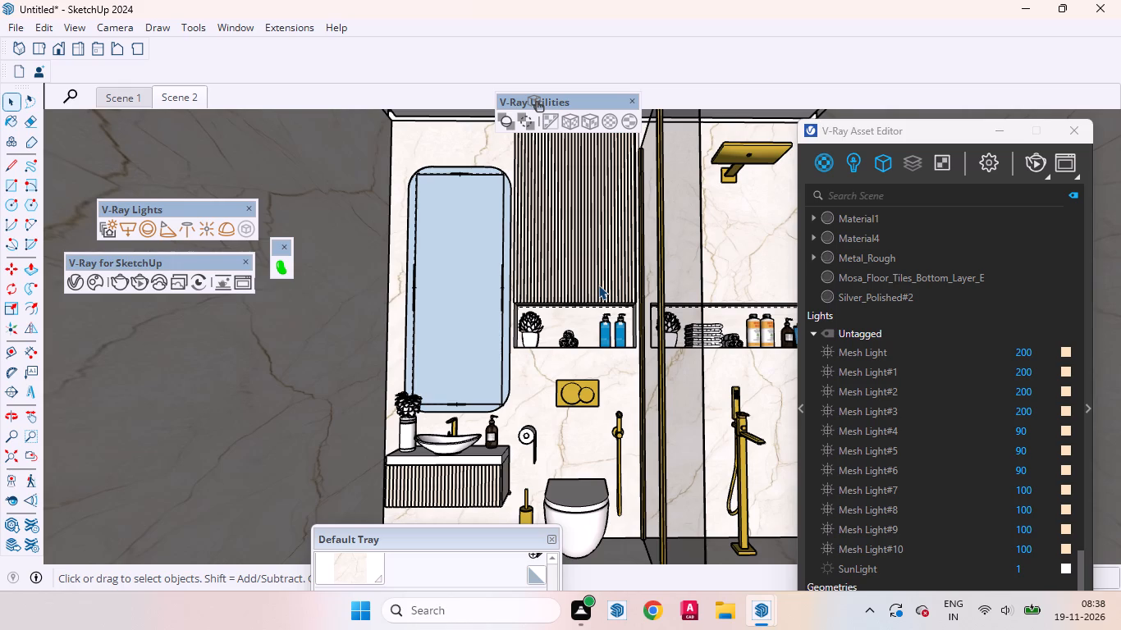
Set the colour temperature of the first light, Mesh Light, to 4000 K.
scroll(497, 397, up, 1)
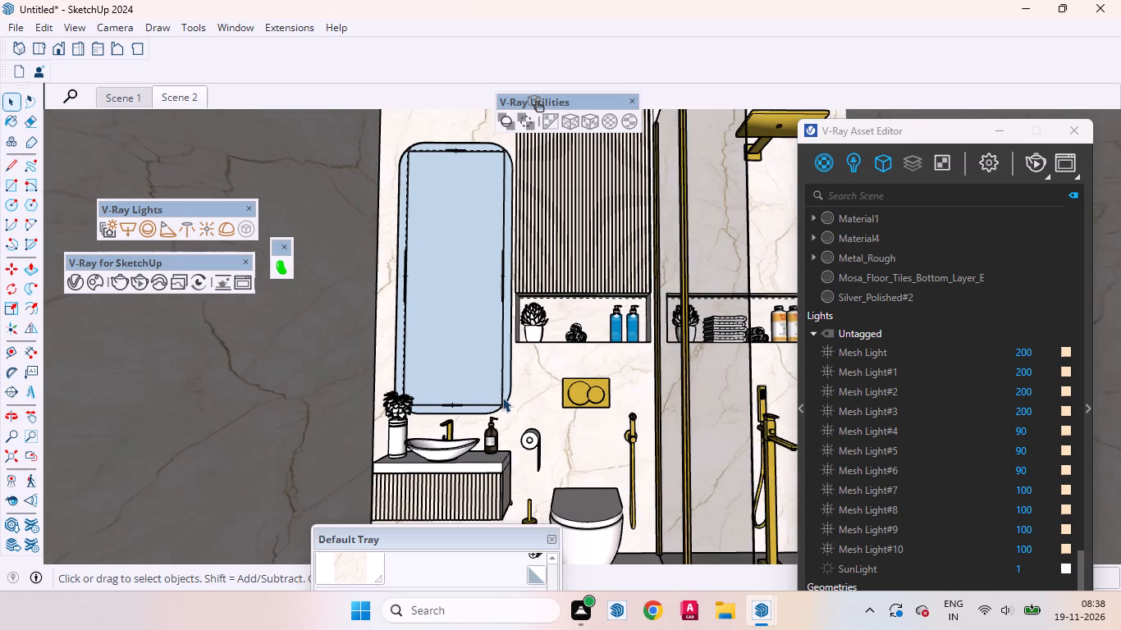
scroll(502, 397, up, 8)
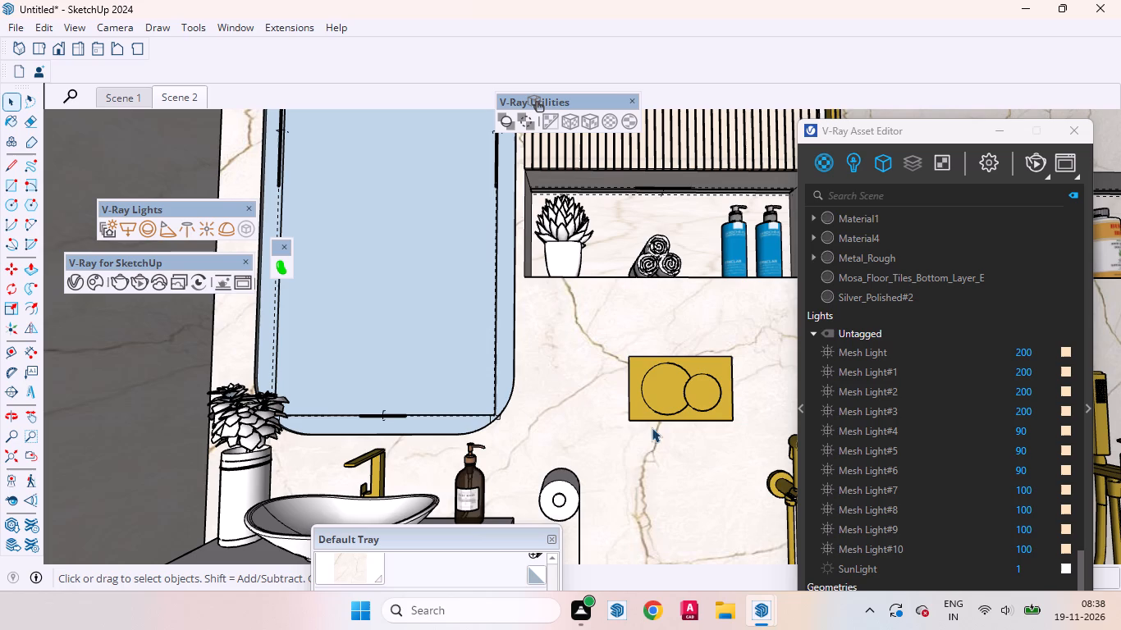
click(853, 154)
drag(942, 126, 689, 116)
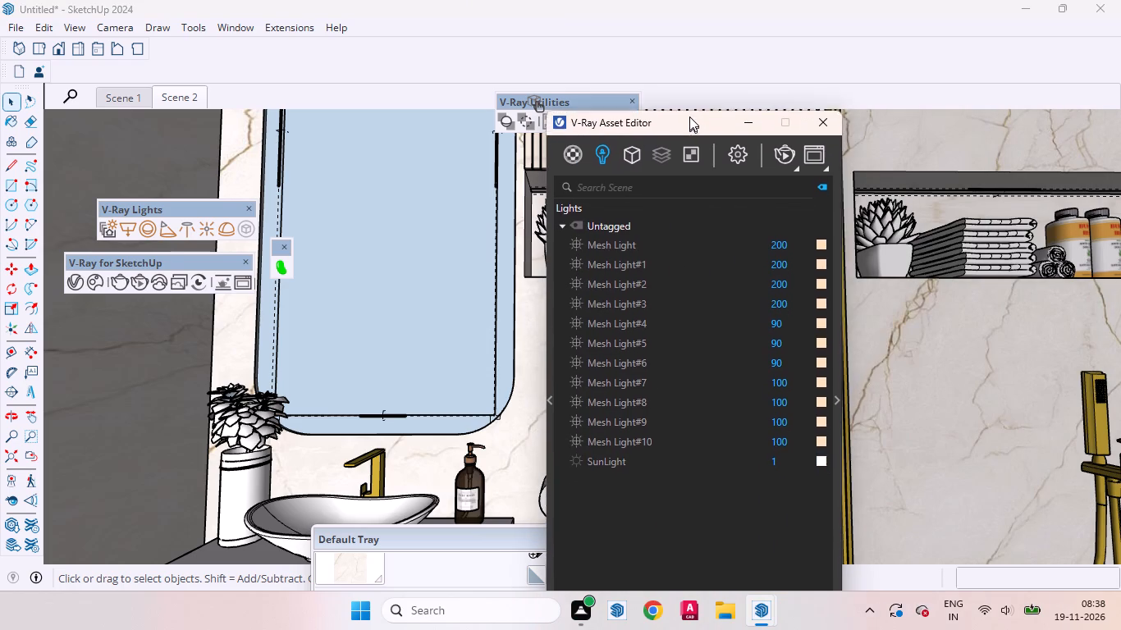
drag(689, 116, 691, 109)
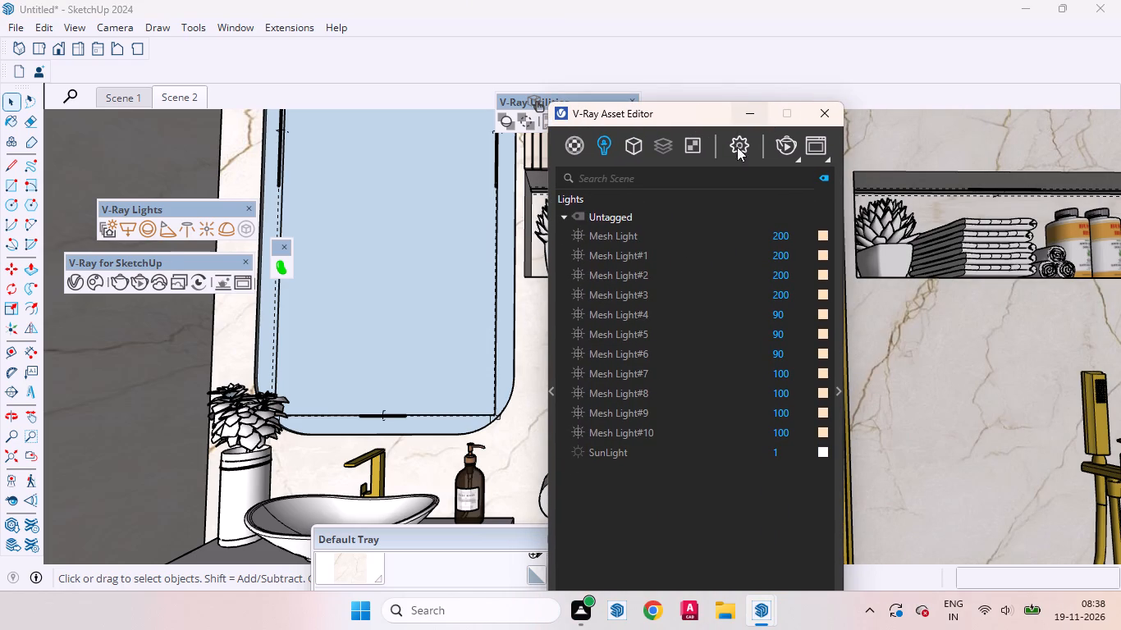
click(822, 236)
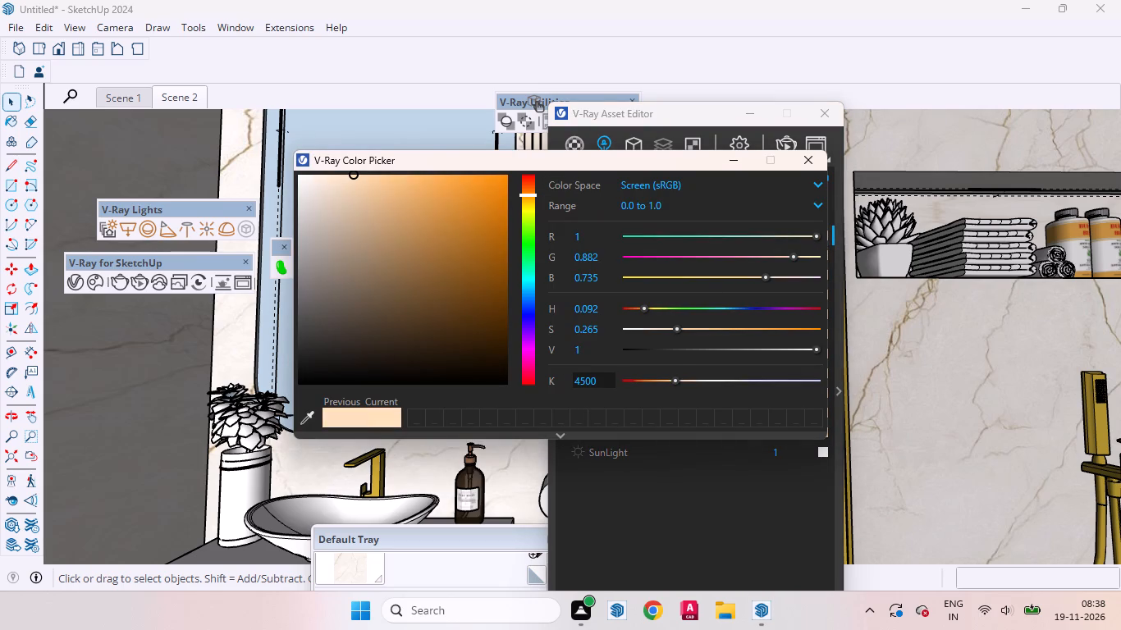
click(583, 380)
click(587, 380)
key(BackSpace)
key(0)
key(Return)
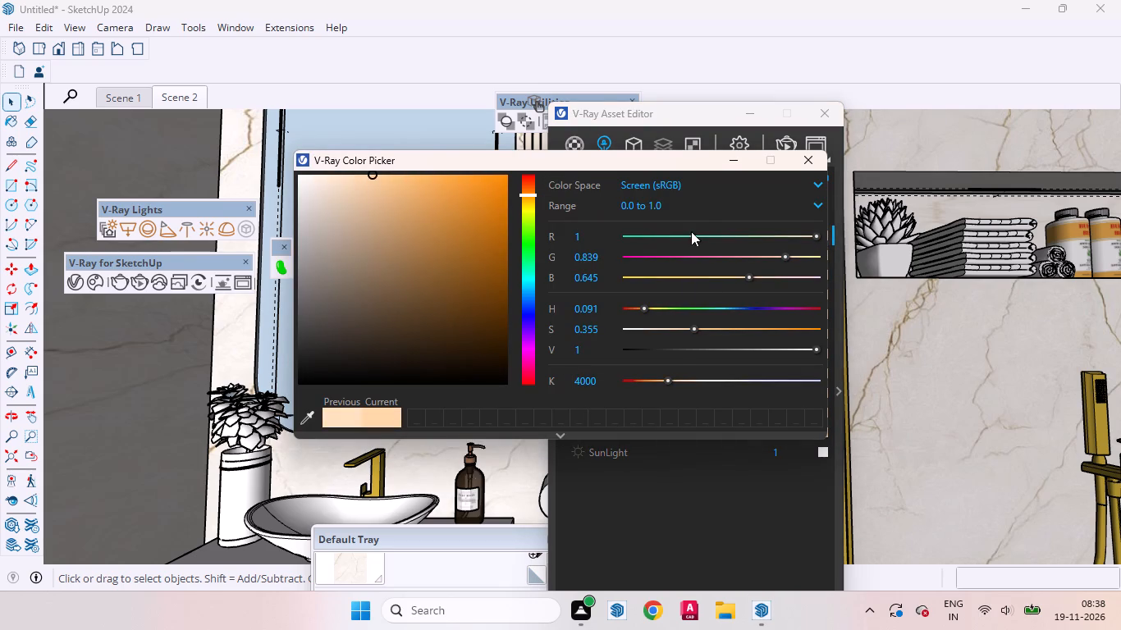
click(730, 164)
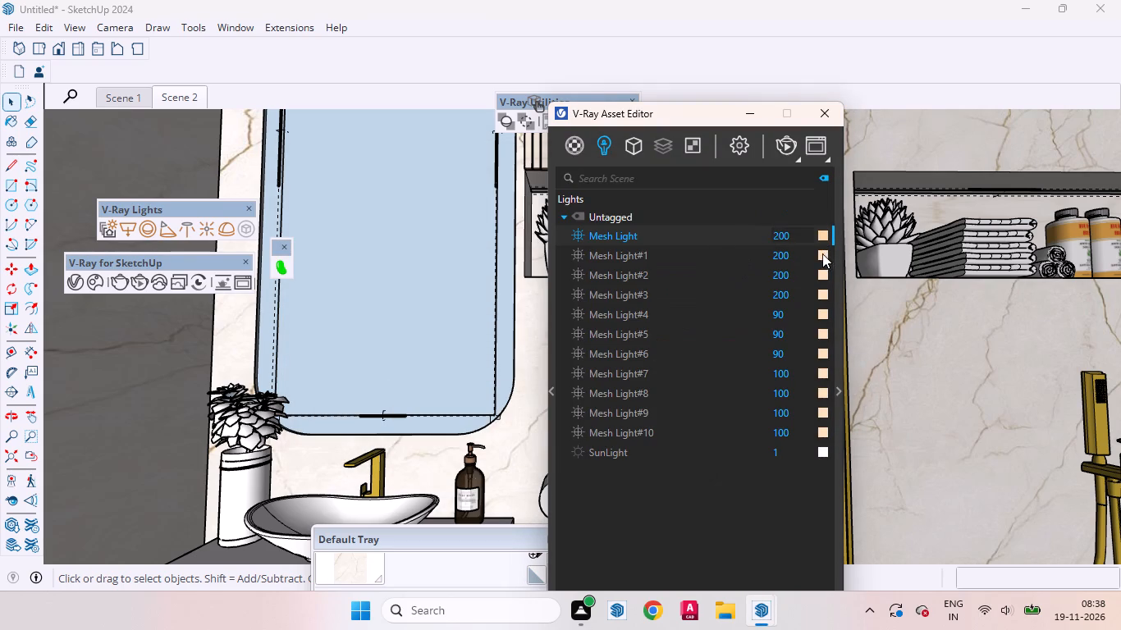
Copy the first Mesh Light's 4000 K colour to Mesh Light#1 through Mesh Light#10, leaving SunLight out.
drag(823, 235, 821, 253)
drag(821, 253, 823, 270)
drag(823, 270, 823, 290)
drag(826, 294, 825, 308)
drag(825, 308, 824, 318)
drag(826, 318, 824, 332)
drag(824, 334, 825, 350)
drag(825, 350, 825, 352)
drag(823, 316, 825, 379)
drag(825, 313, 825, 357)
drag(825, 357, 825, 377)
drag(819, 235, 822, 395)
drag(822, 372, 823, 412)
drag(823, 395, 823, 438)
drag(822, 410, 822, 430)
Recall Scene 2 and set the camera to the standard front view of the vanity and shower wall.
click(193, 98)
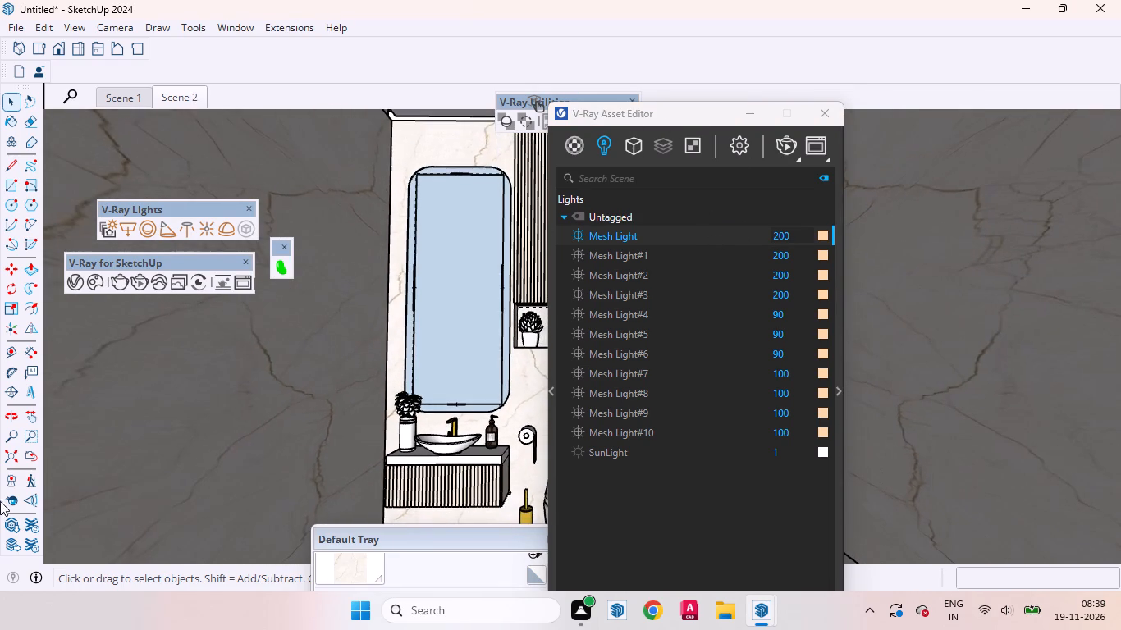
click(11, 501)
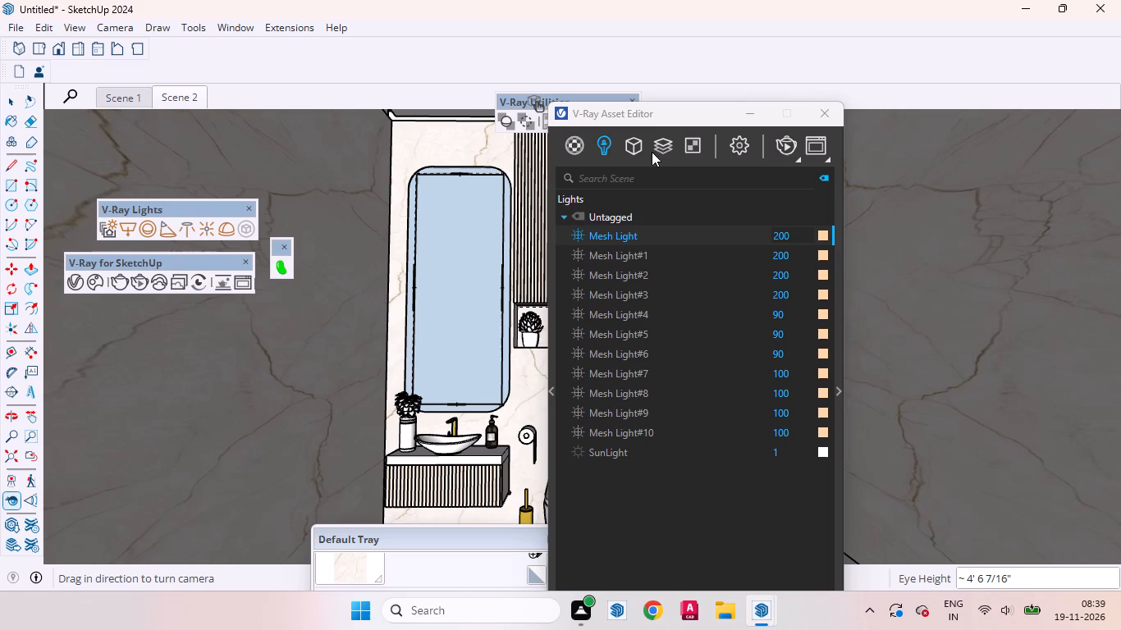
click(60, 52)
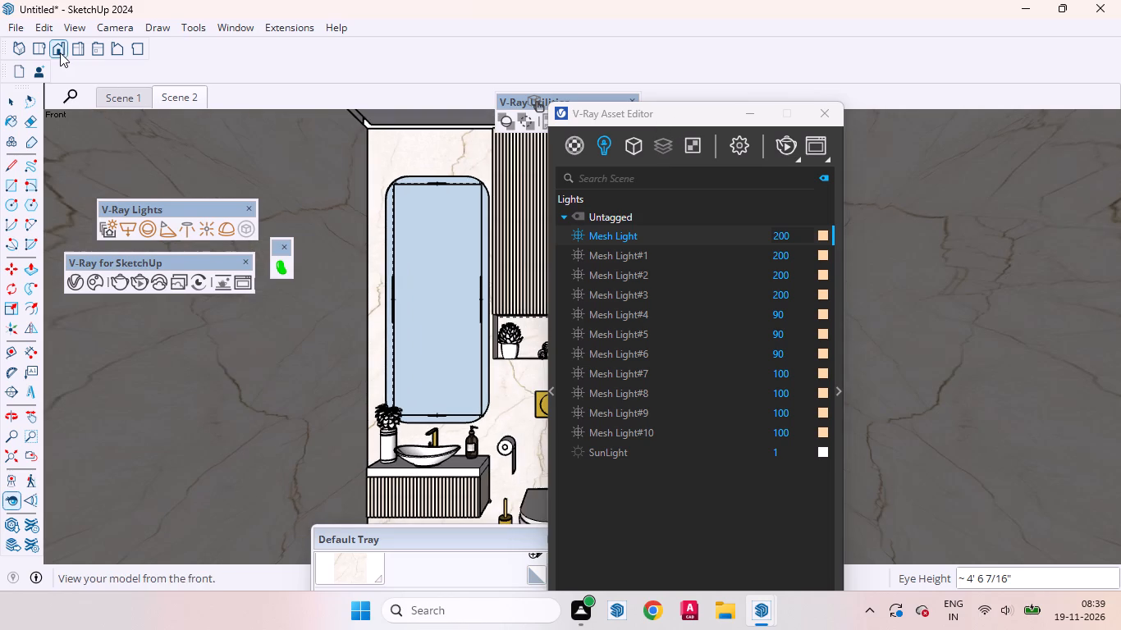
drag(697, 118, 922, 171)
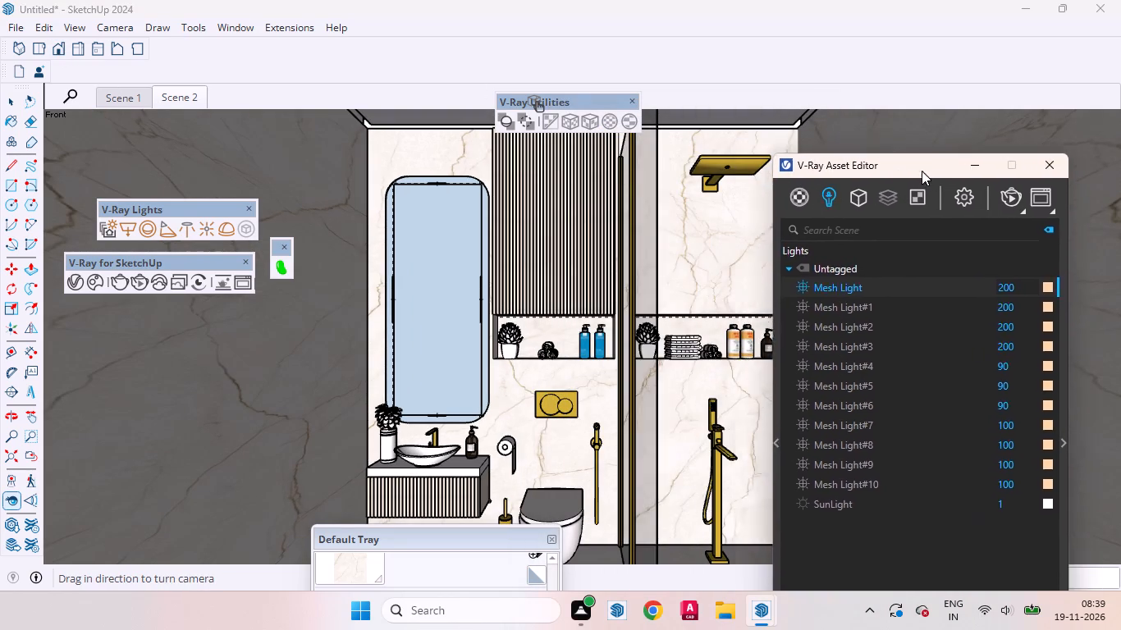
drag(922, 171, 697, 423)
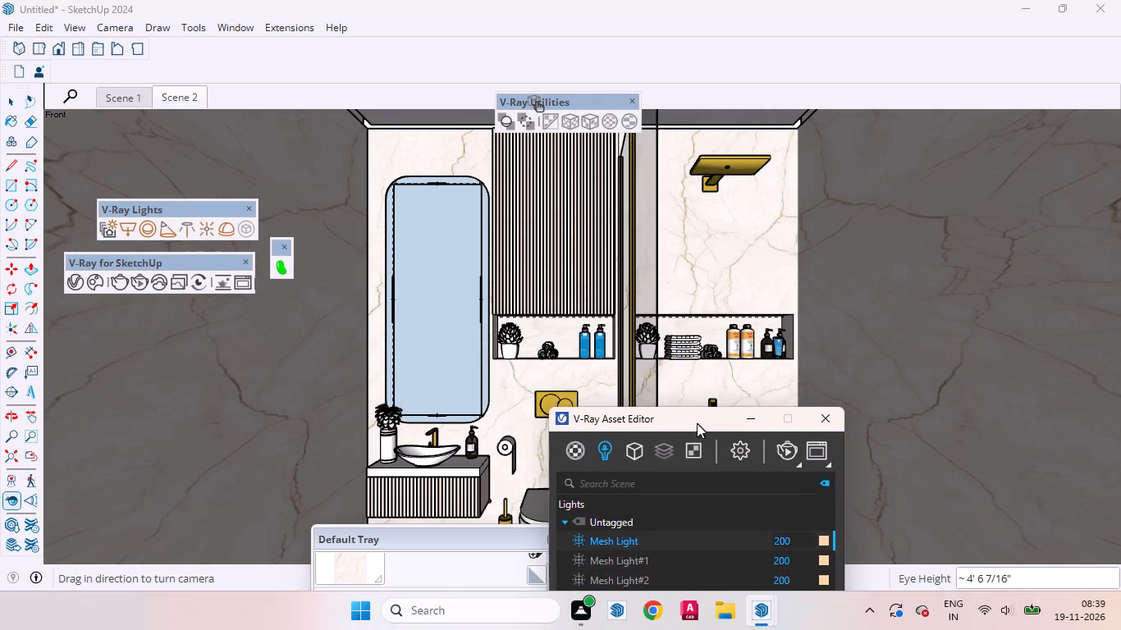
drag(697, 423, 595, 142)
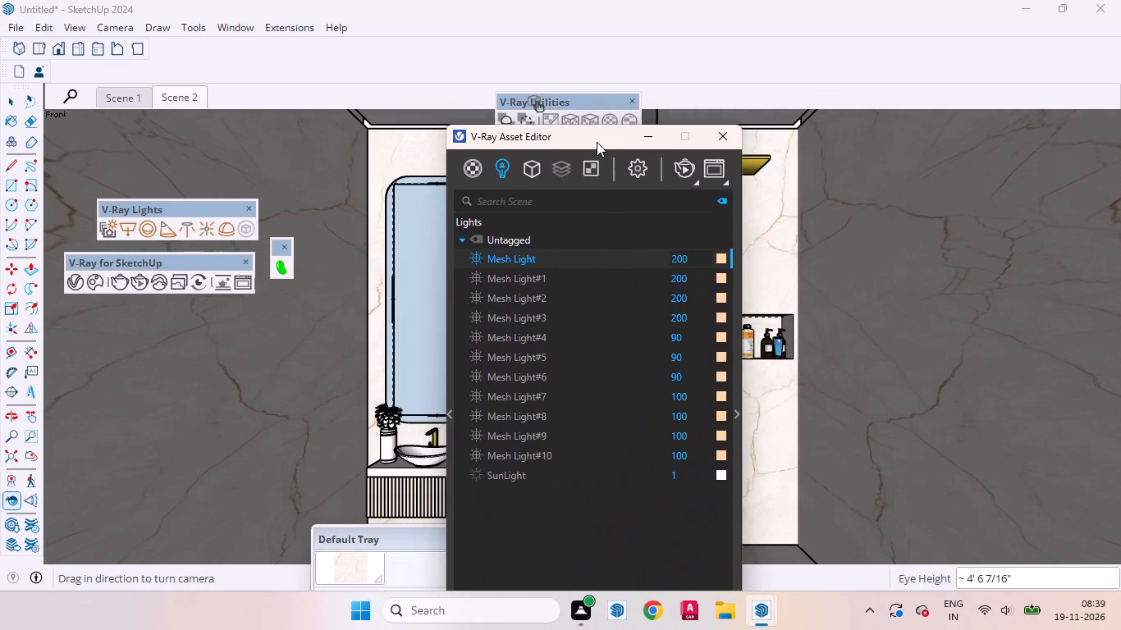
Run a V-Ray test render of the front view to check the warmer lighting, then put the frame buffer away and return to Select.
click(689, 171)
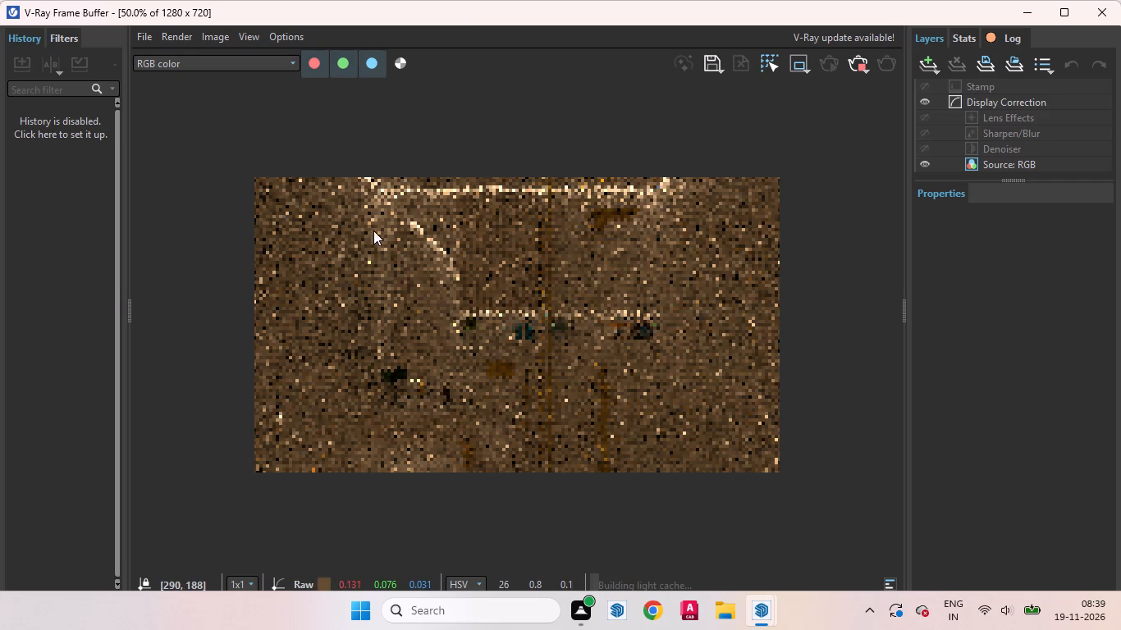
drag(323, 167, 492, 199)
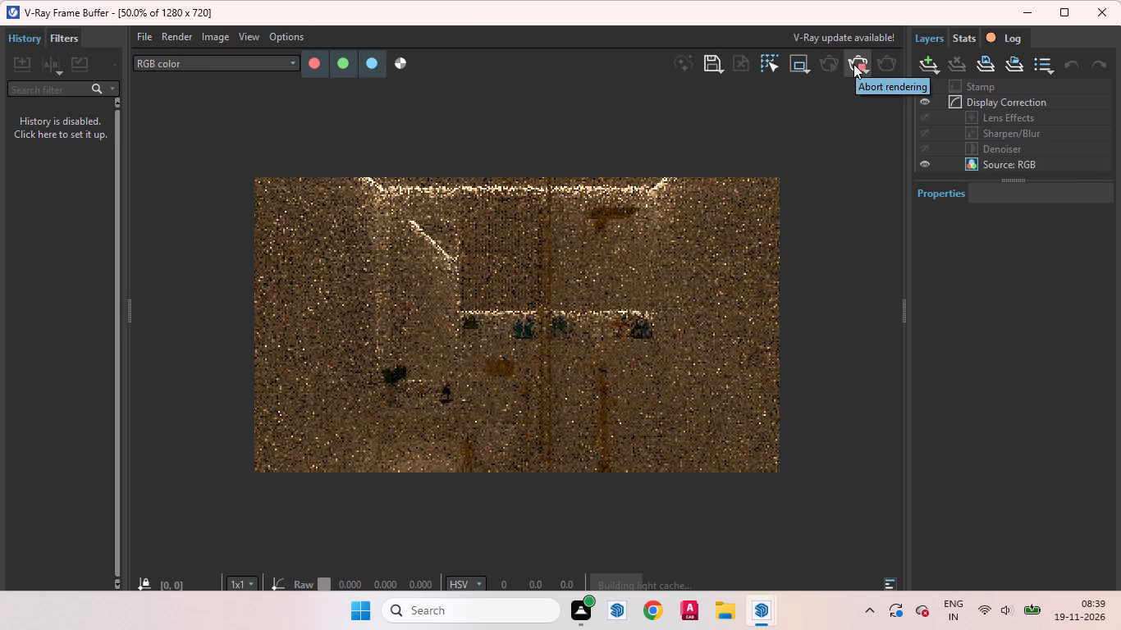
click(1018, 10)
drag(614, 140, 958, 158)
key(space)
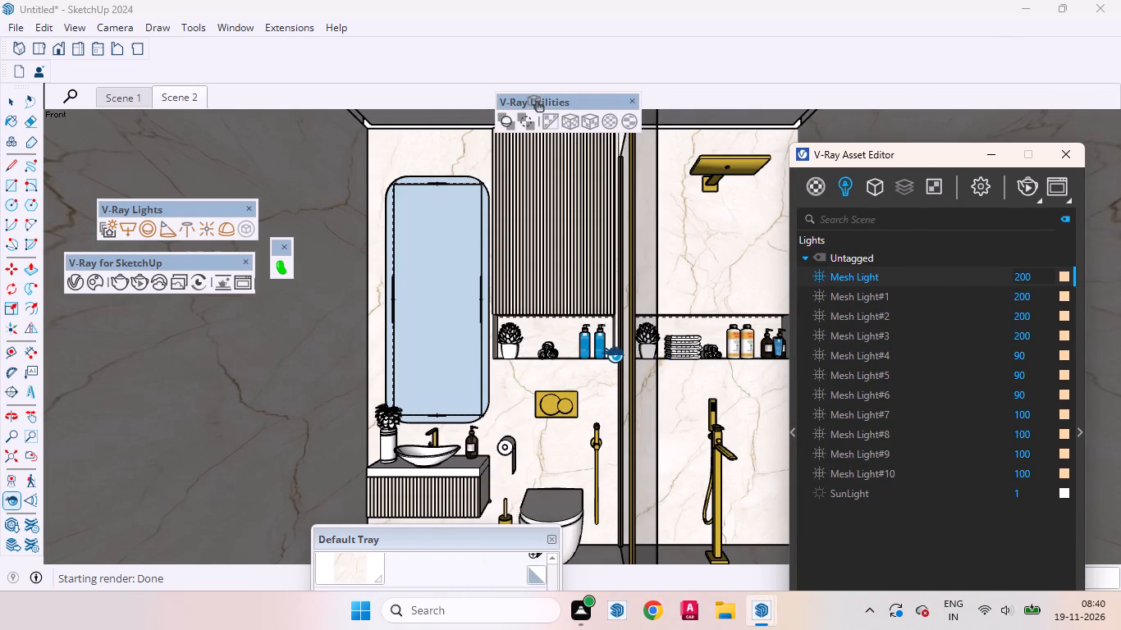
click(6, 98)
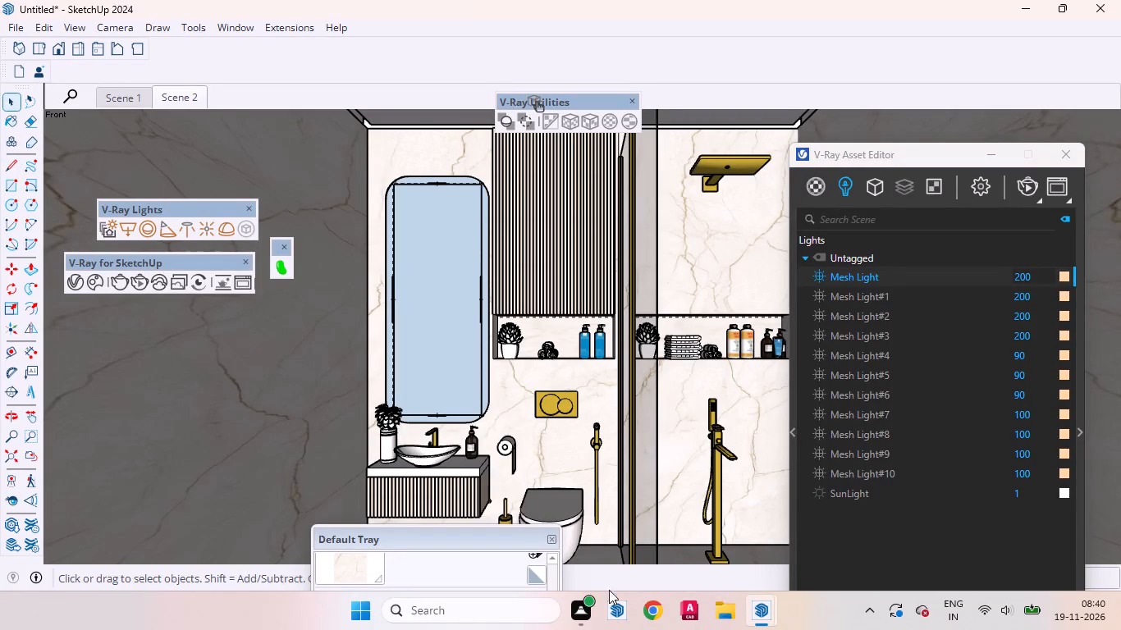
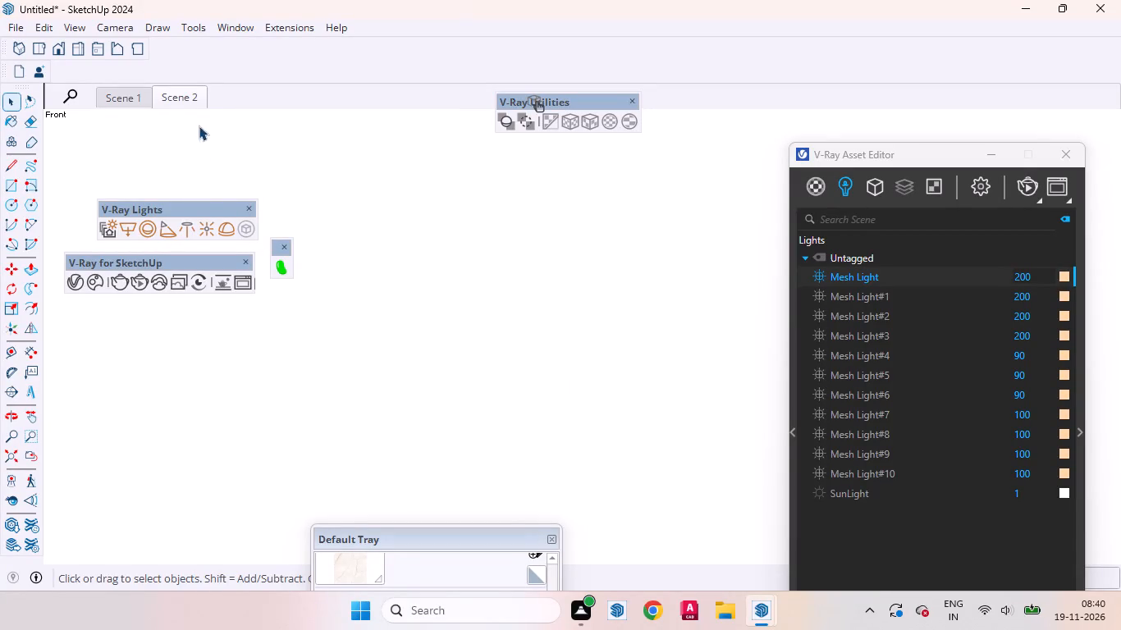
Recall Scene 2, set the camera to the standard front view and update Scene 2 with it.
click(187, 93)
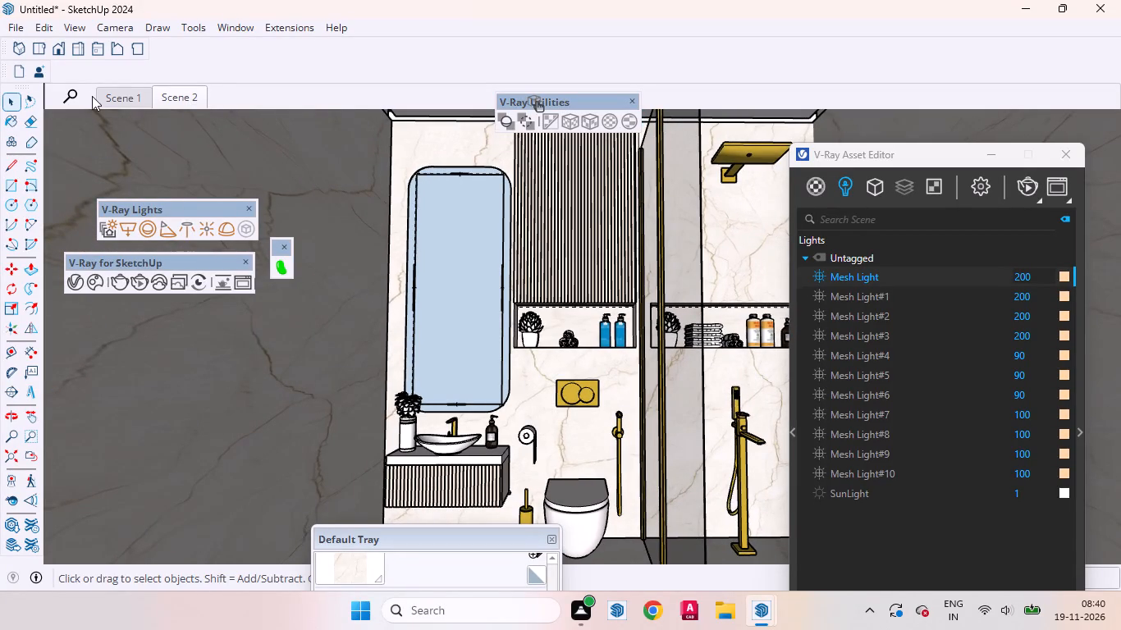
click(58, 47)
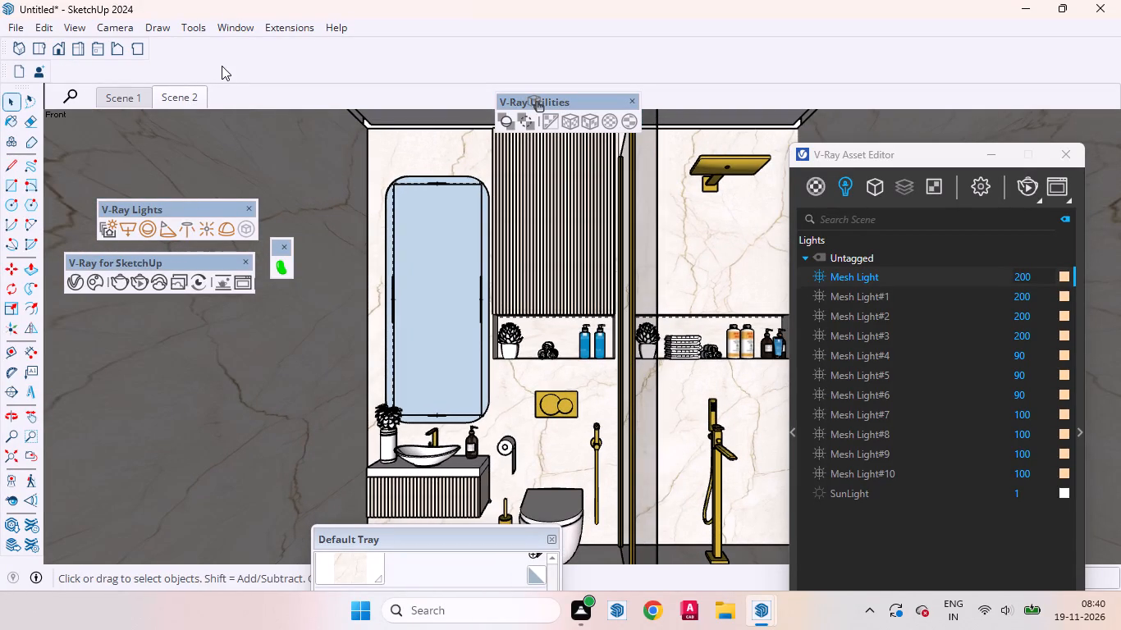
right_click(185, 94)
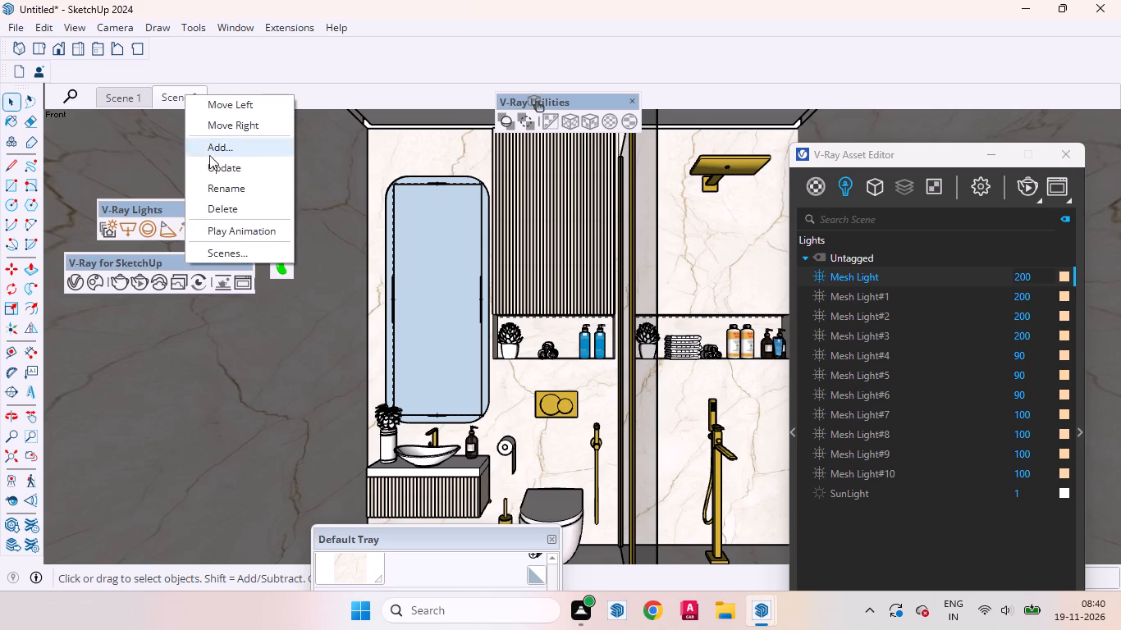
click(236, 174)
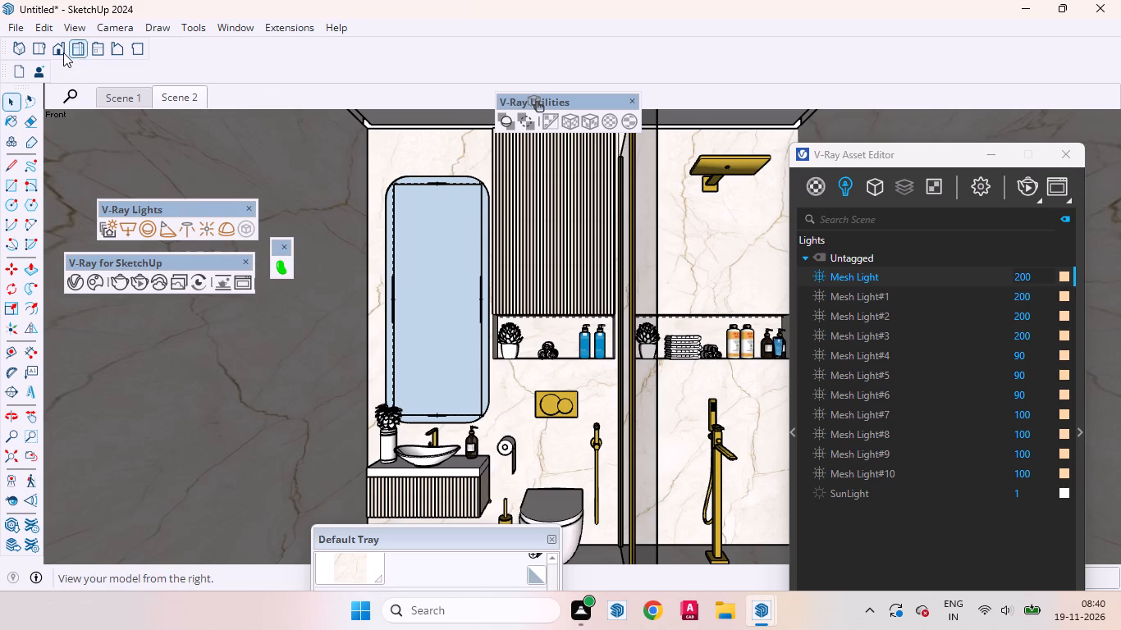
Open the room's front wall group from outside and place a vertical guide 2'5" in from the outer face's left edge.
scroll(437, 246, down, 20)
scroll(437, 246, down, 5)
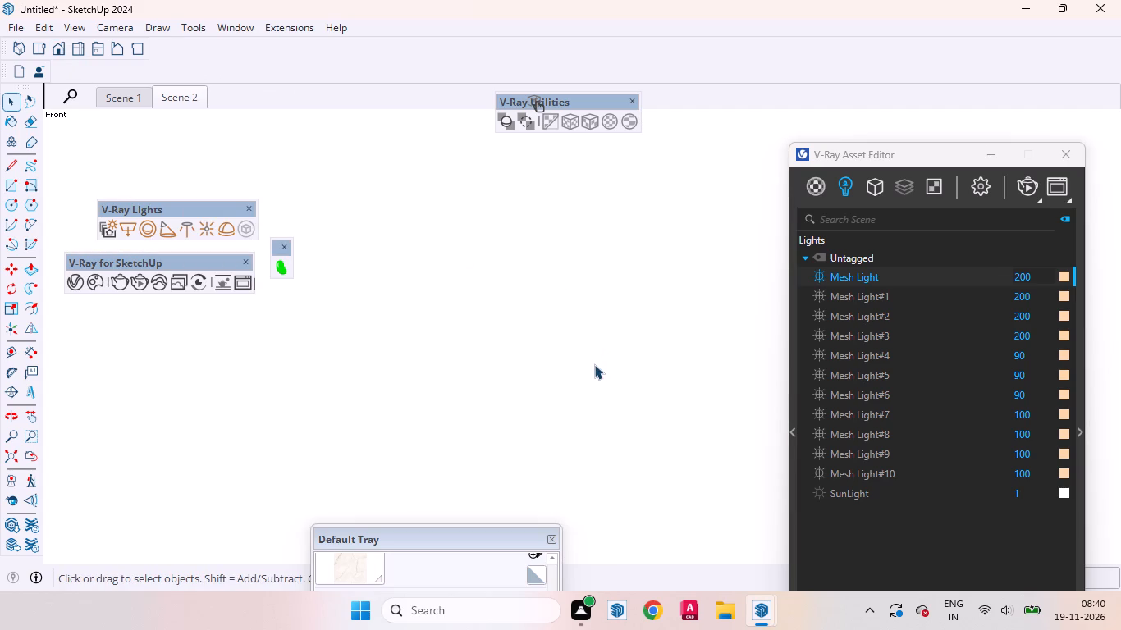
scroll(594, 364, down, 20)
scroll(594, 364, down, 9)
middle_drag(666, 406, 643, 485)
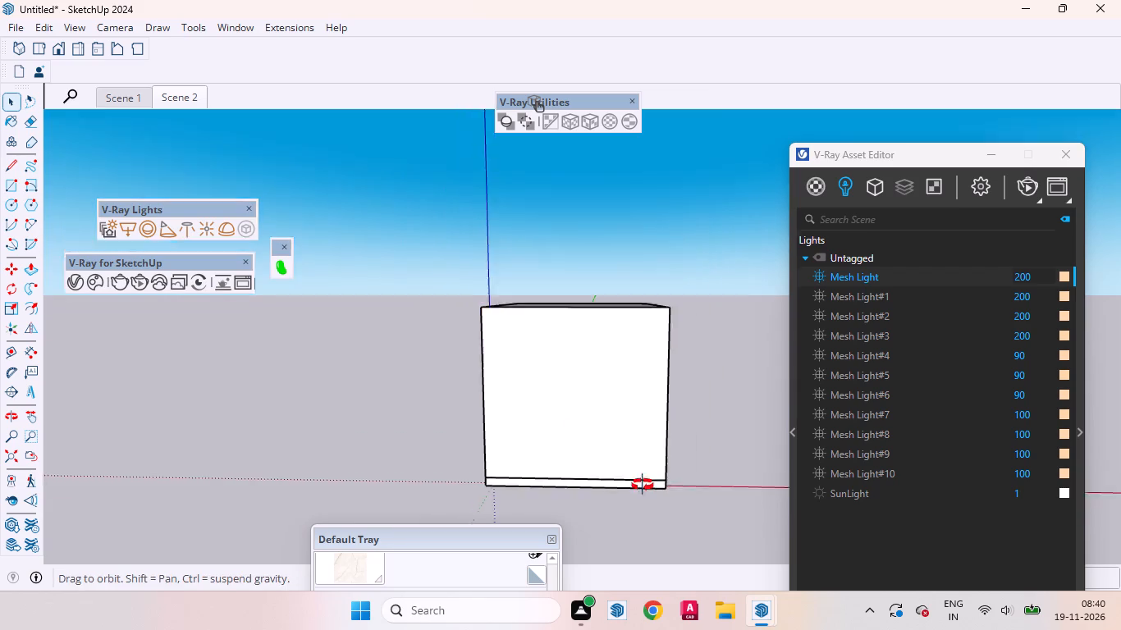
middle_drag(643, 485, 620, 560)
click(538, 450)
middle_drag(524, 457, 611, 422)
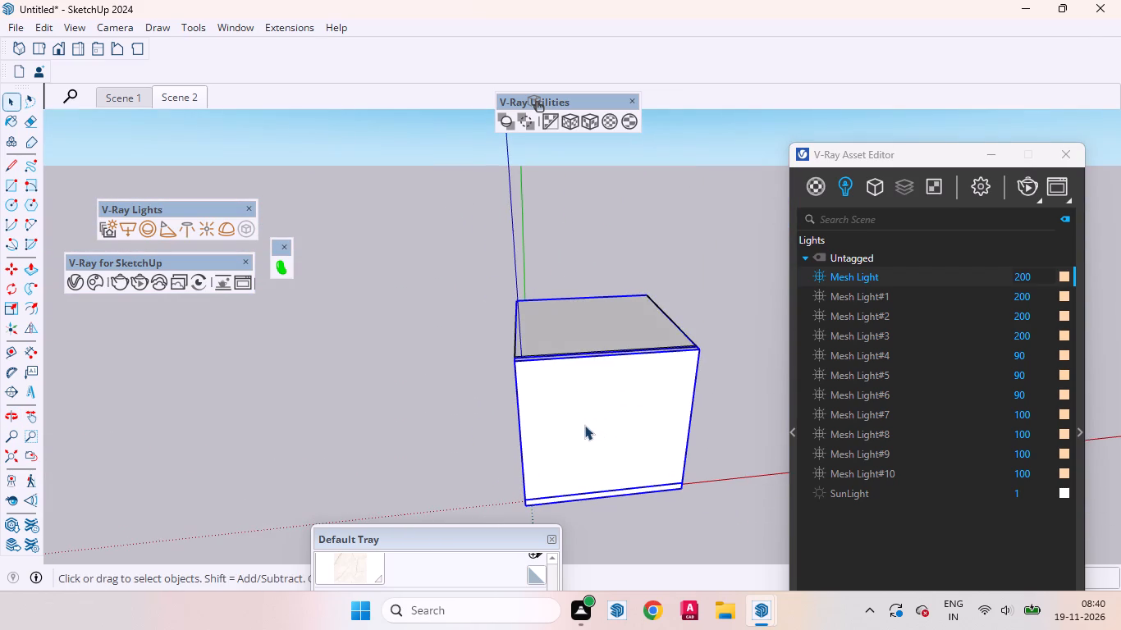
double_click(584, 425)
click(577, 434)
scroll(585, 458, up, 3)
double_click(544, 448)
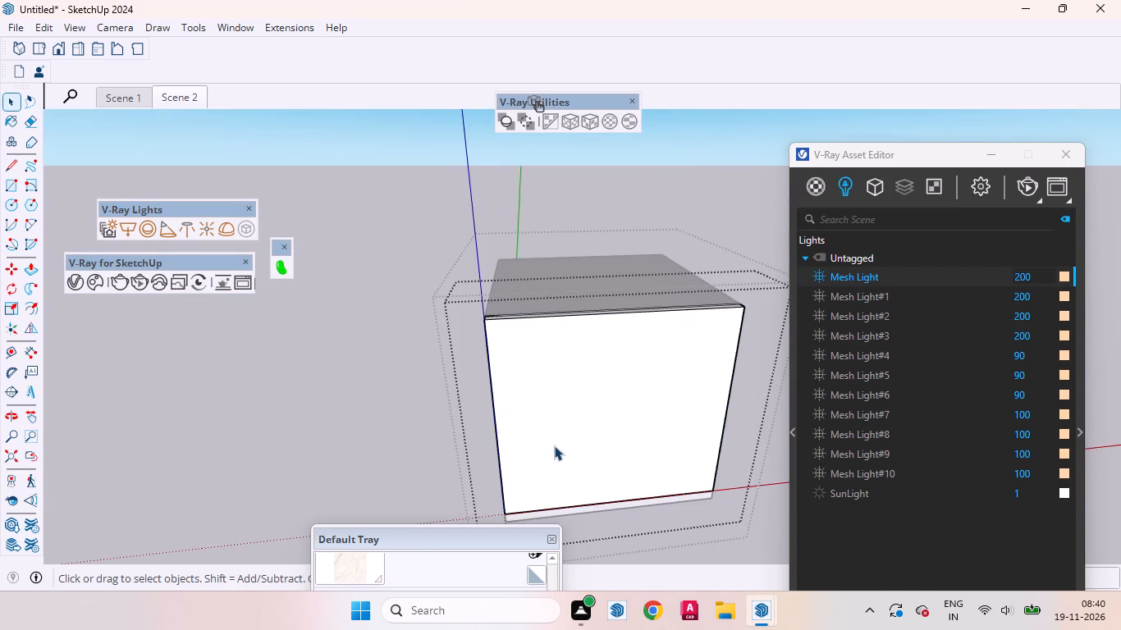
click(554, 445)
middle_drag(560, 446, 543, 430)
key(t)
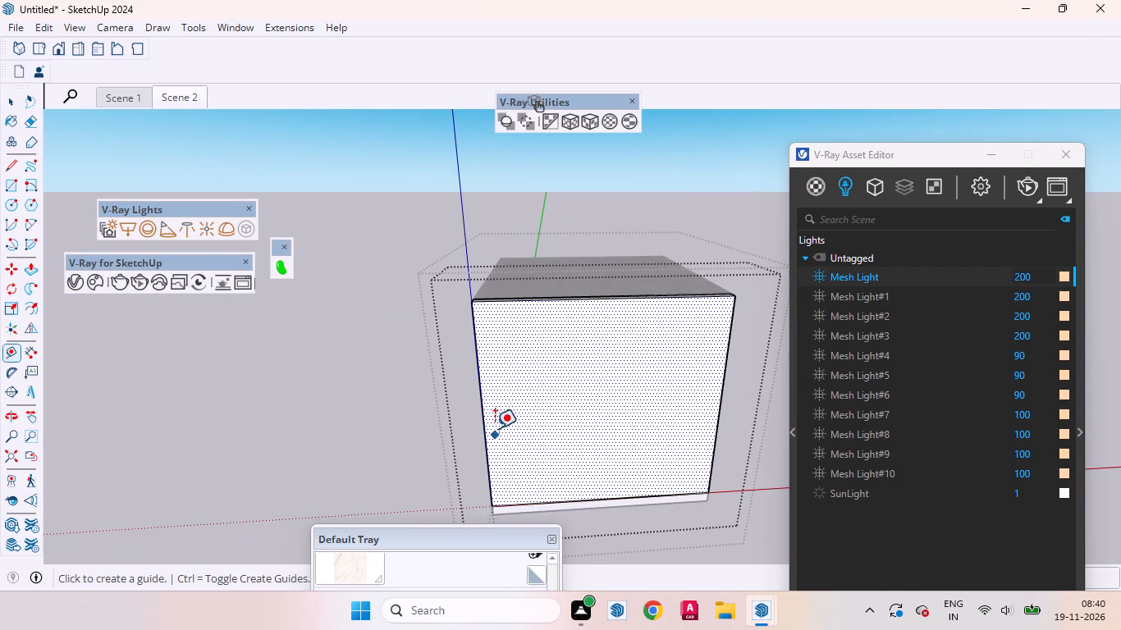
click(487, 423)
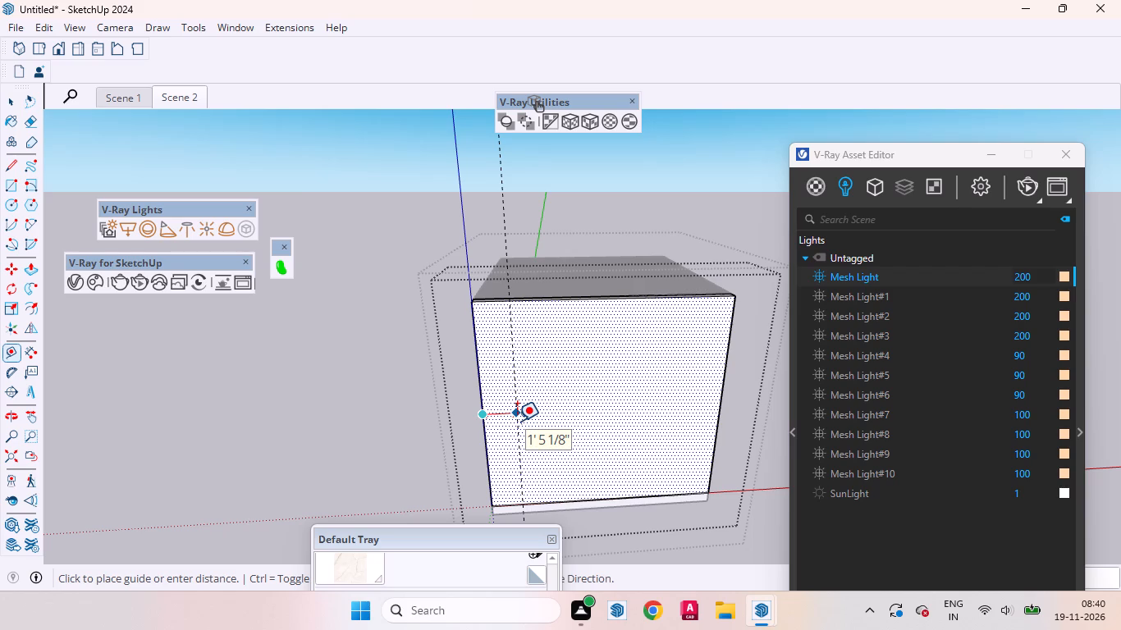
text(2'5)
key(Return)
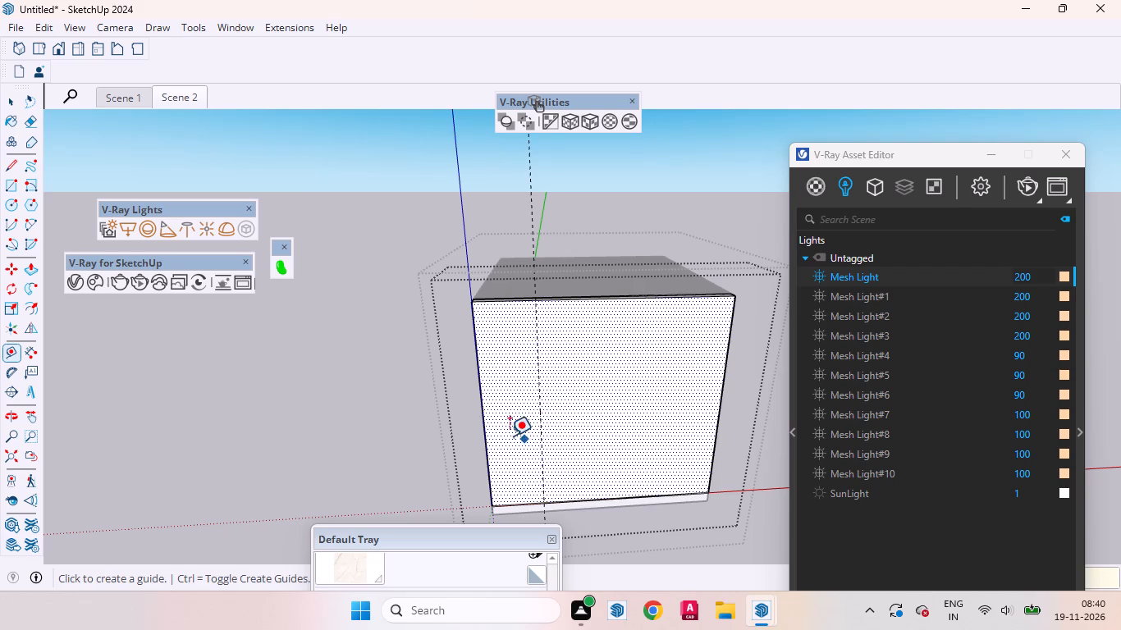
Place a vertical guide 4.5" in from the wall face's left edge and another 2'5" beyond that guide.
scroll(493, 439, up, 8)
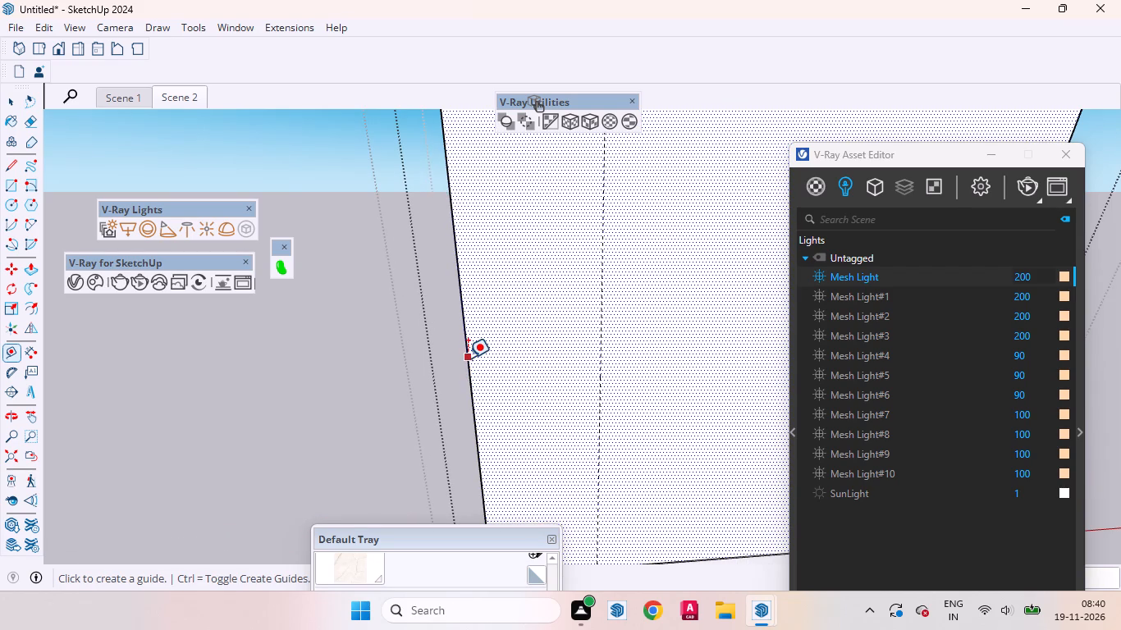
click(468, 358)
key(4)
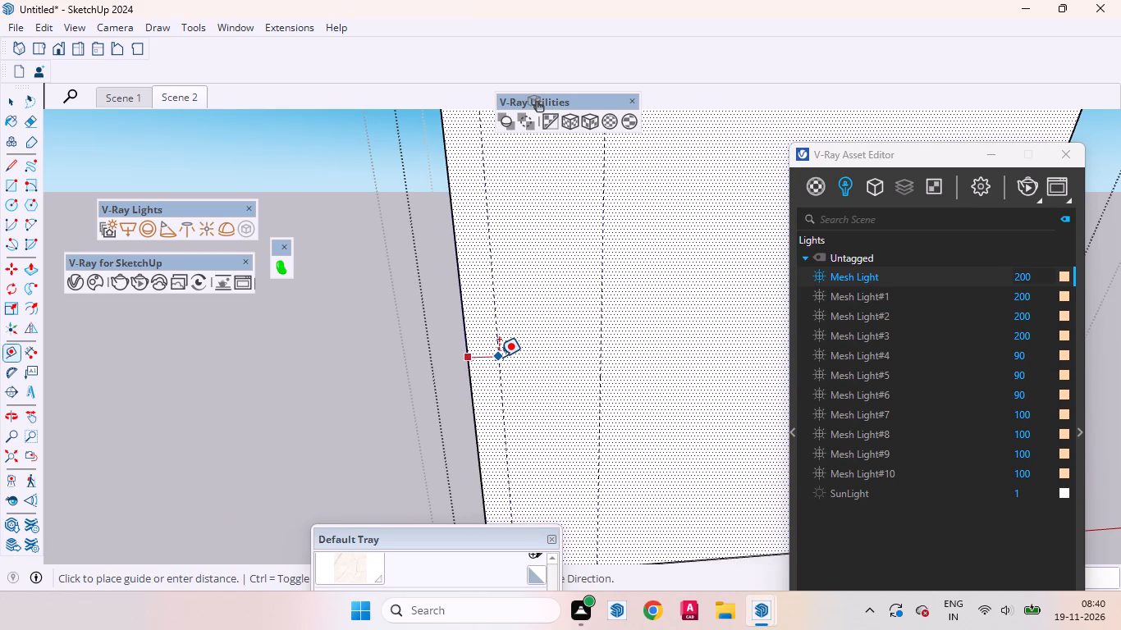
text(.5)
key(Return)
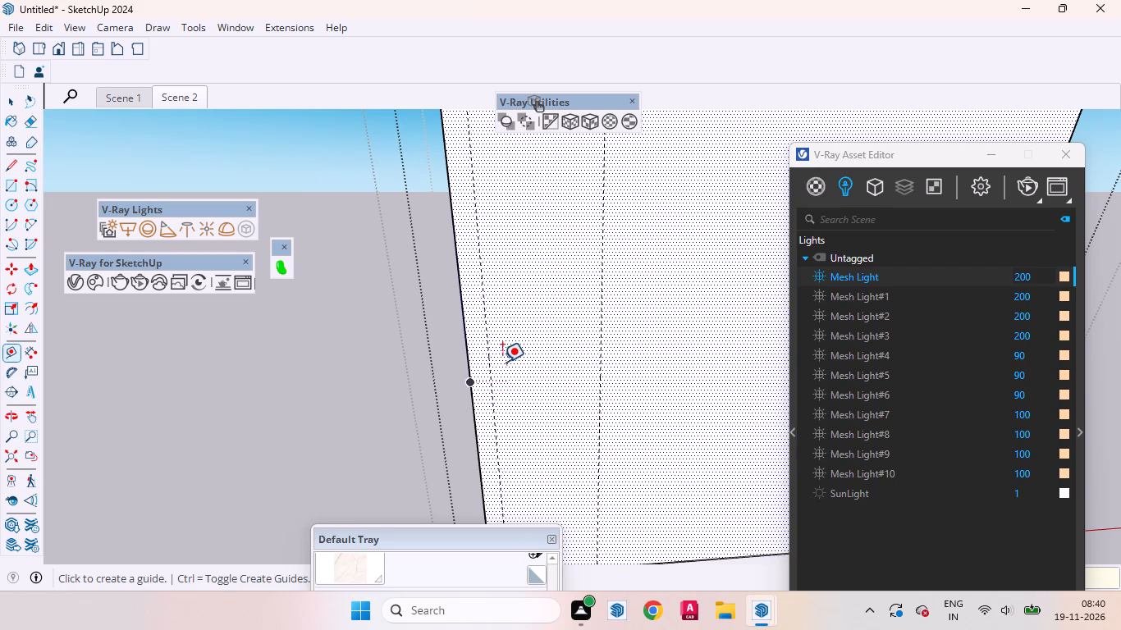
click(492, 350)
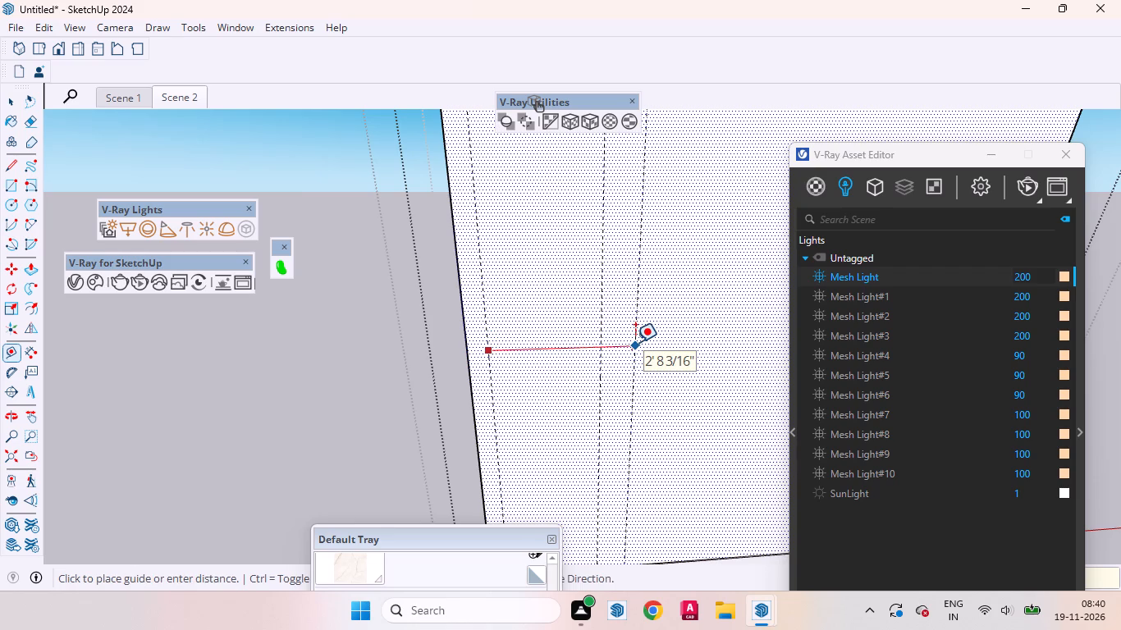
text(2'5)
key(Return)
key(space)
Place a horizontal guide 7' above the bottom edge of the outer wall face.
scroll(569, 393, down, 2)
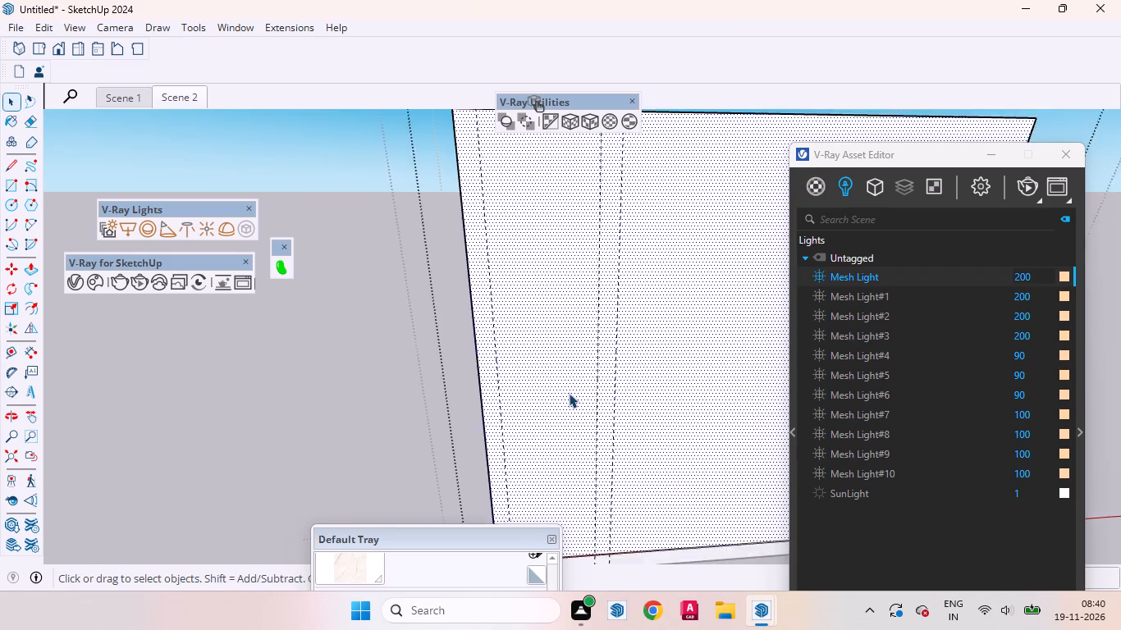
scroll(569, 393, down, 5)
middle_drag(583, 395, 554, 347)
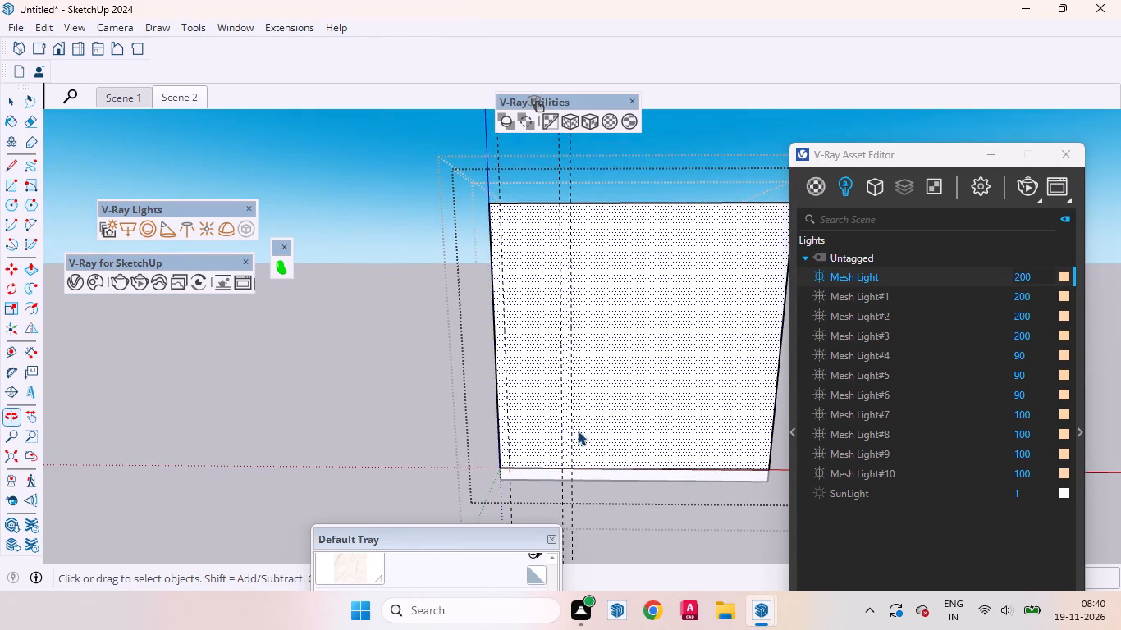
scroll(576, 435, up, 3)
key(t)
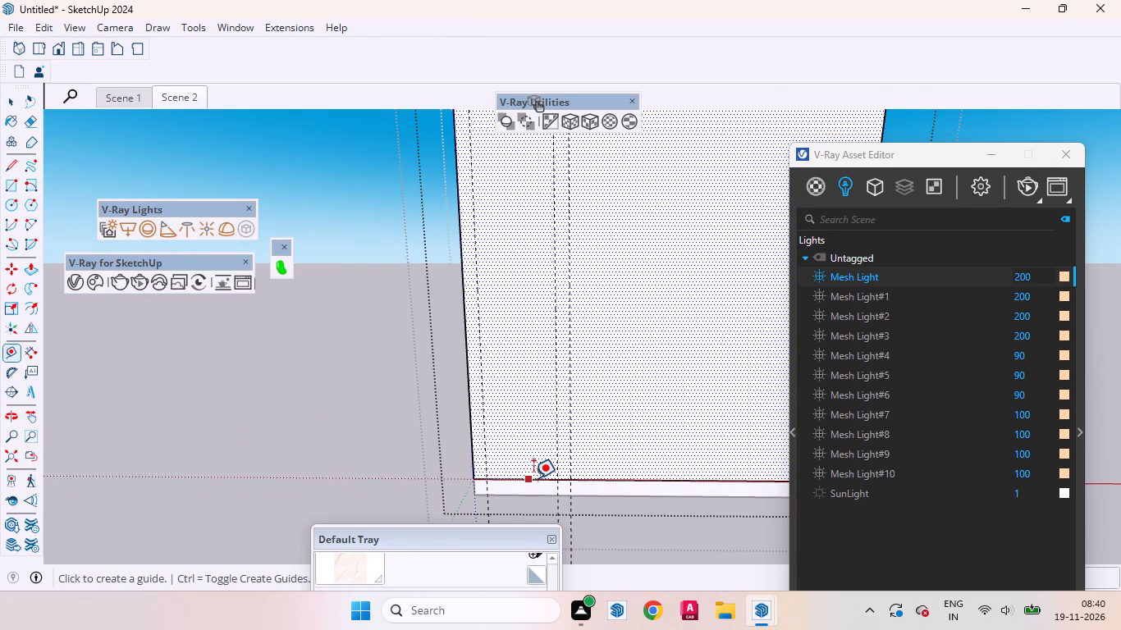
click(534, 477)
scroll(517, 308, up, 1)
scroll(517, 312, down, 1)
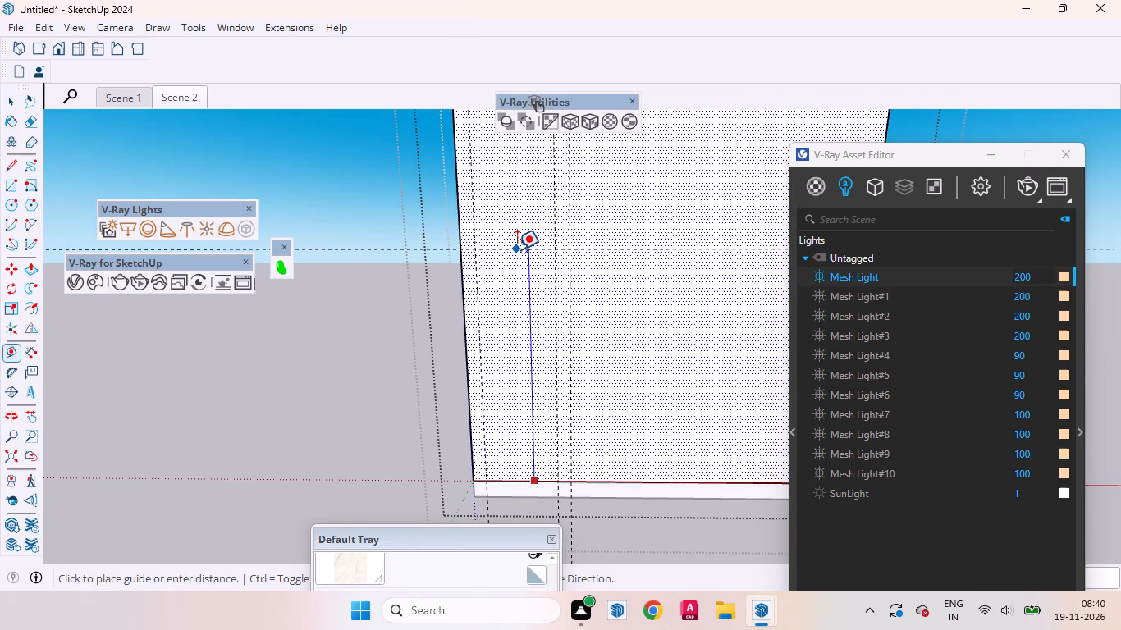
text(7')
key(Return)
key(space)
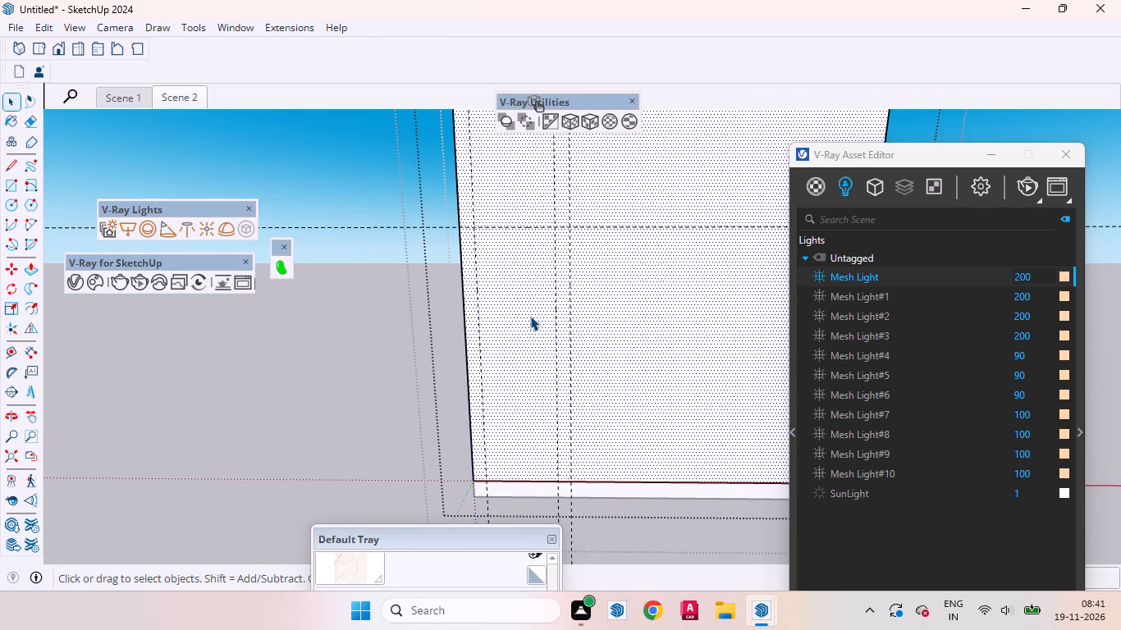
Add parallel guides 2" to the right of both the 4.5" guide and the rightmost vertical guide.
click(530, 316)
scroll(538, 369, down, 7)
scroll(544, 395, up, 1)
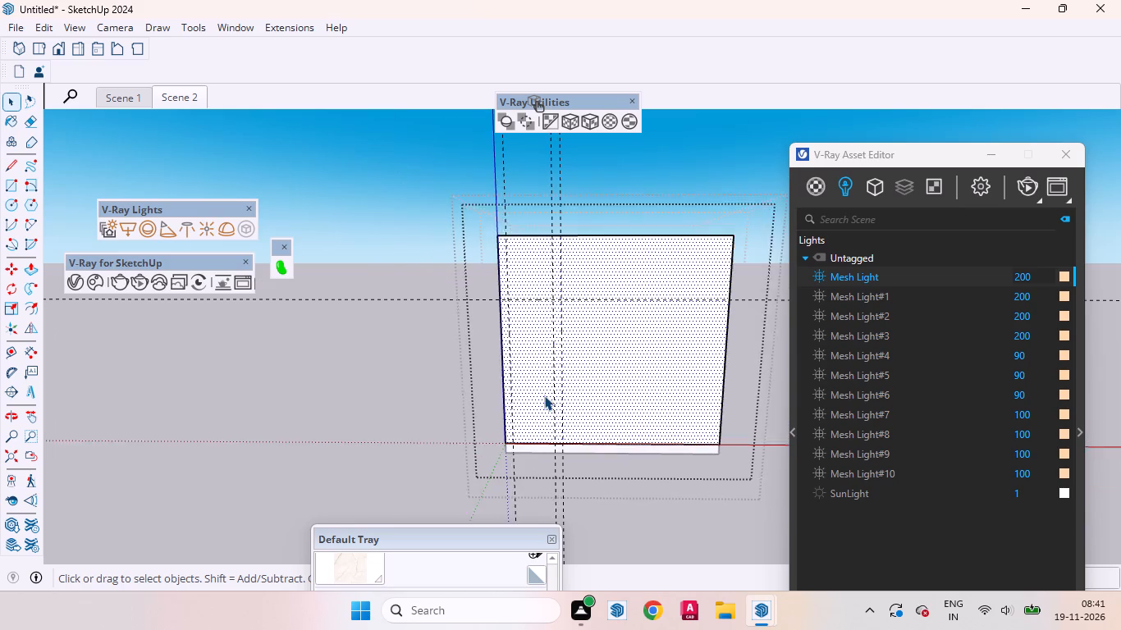
scroll(544, 395, up, 1)
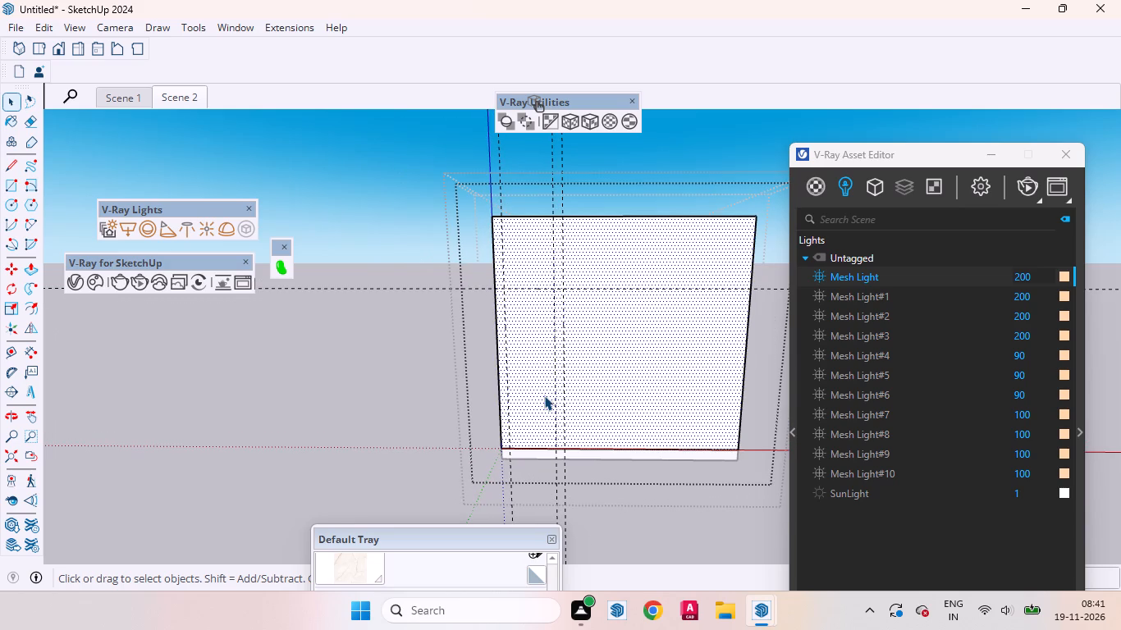
key(t)
scroll(542, 395, up, 4)
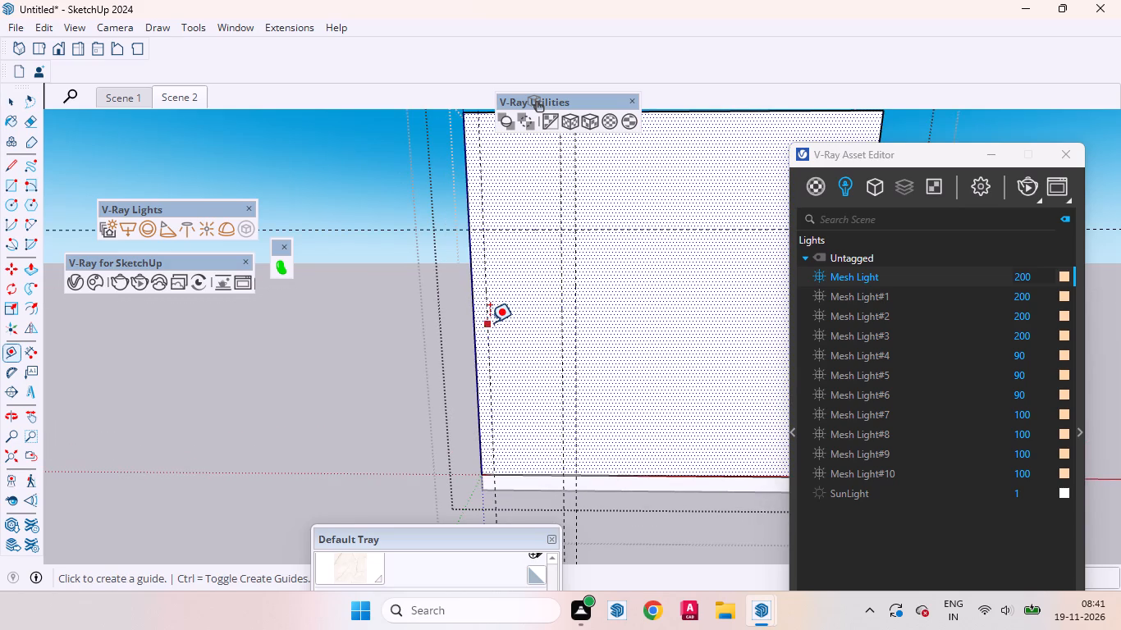
click(490, 322)
key(2)
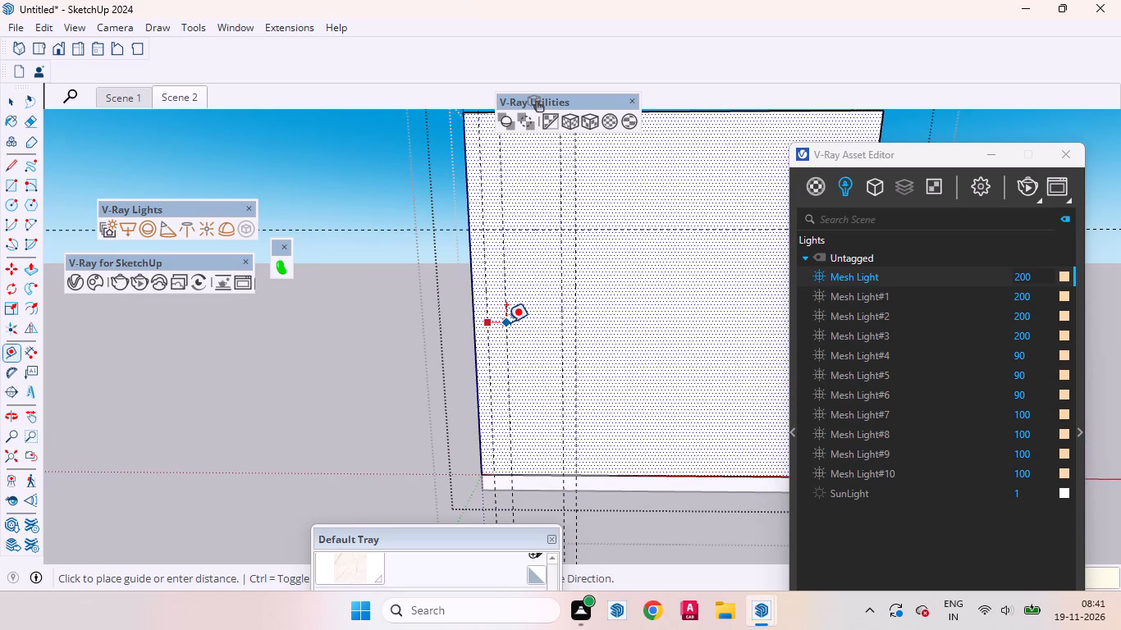
key(Return)
click(574, 306)
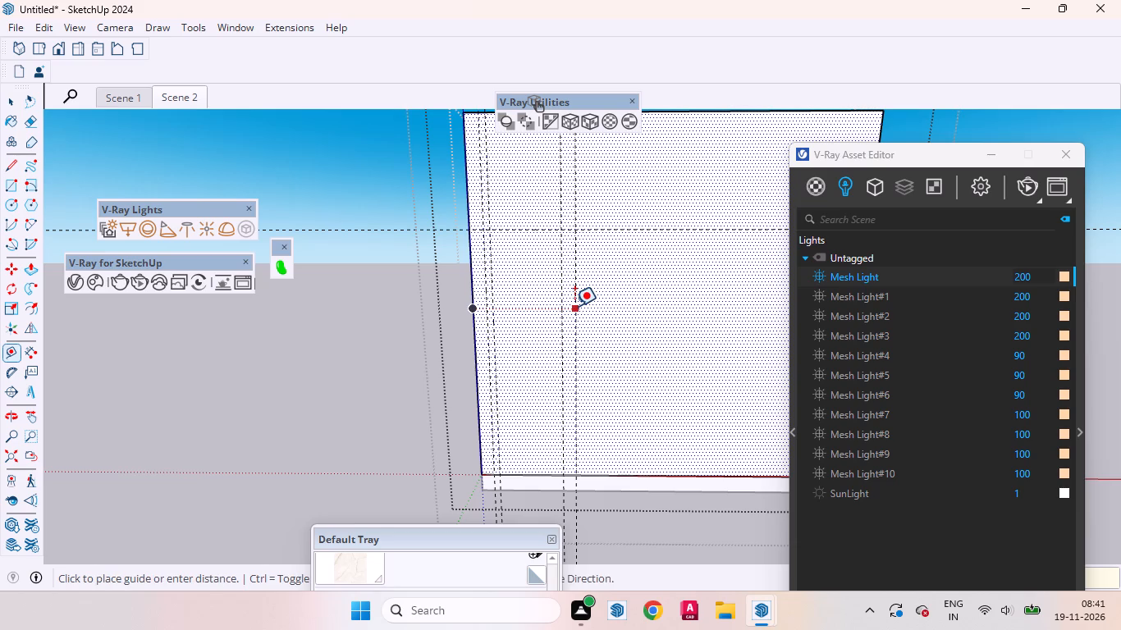
key(space)
key(t)
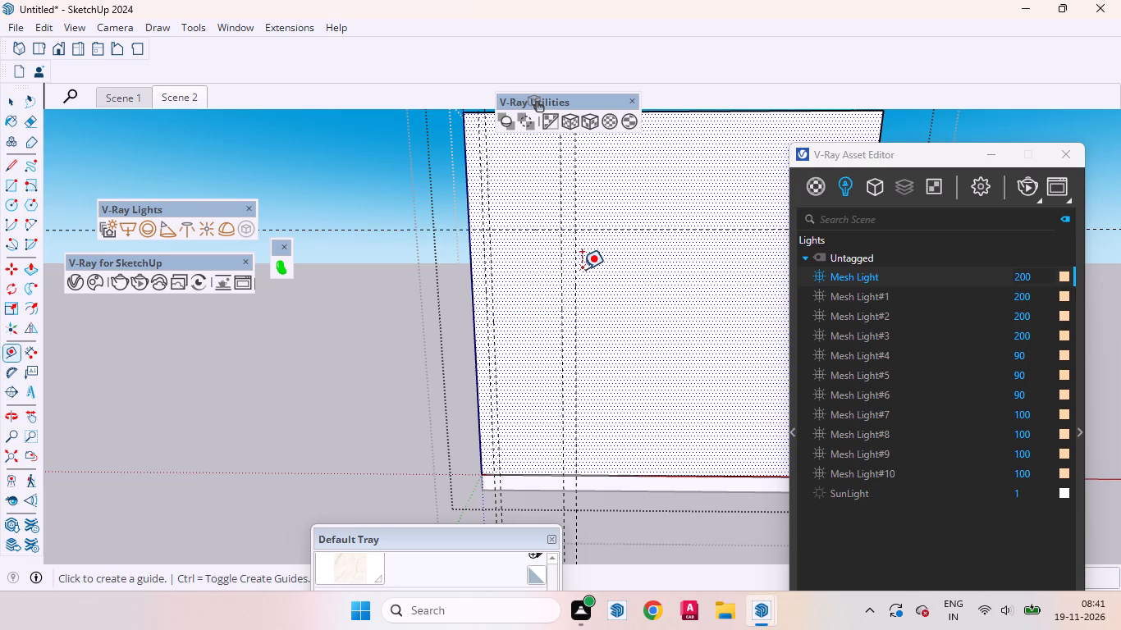
click(577, 266)
key(2)
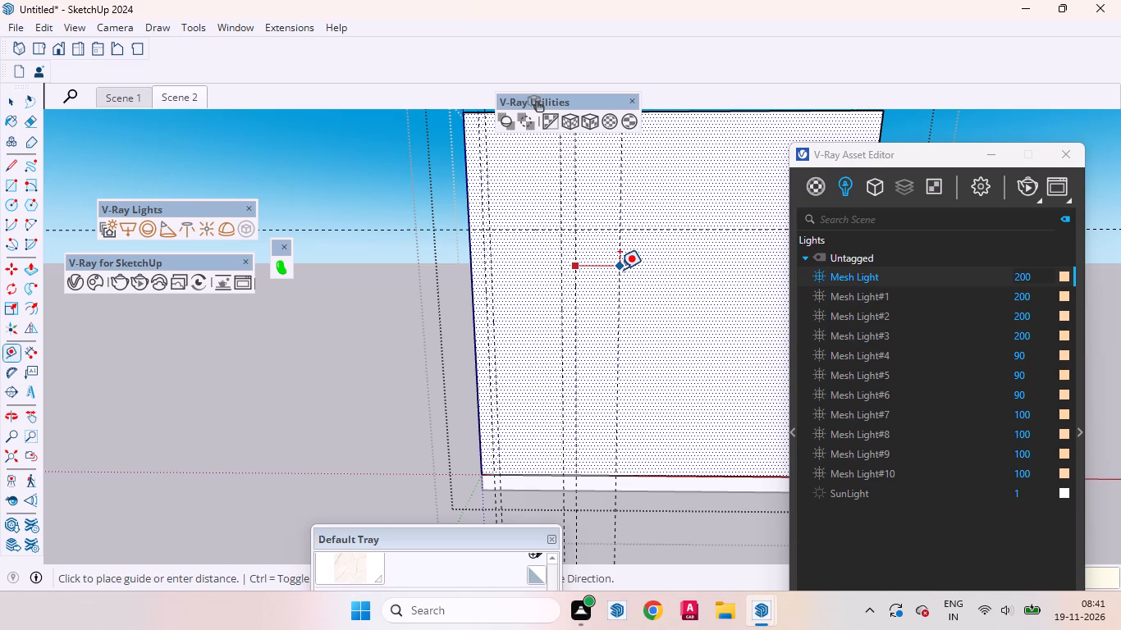
key(Return)
key(space)
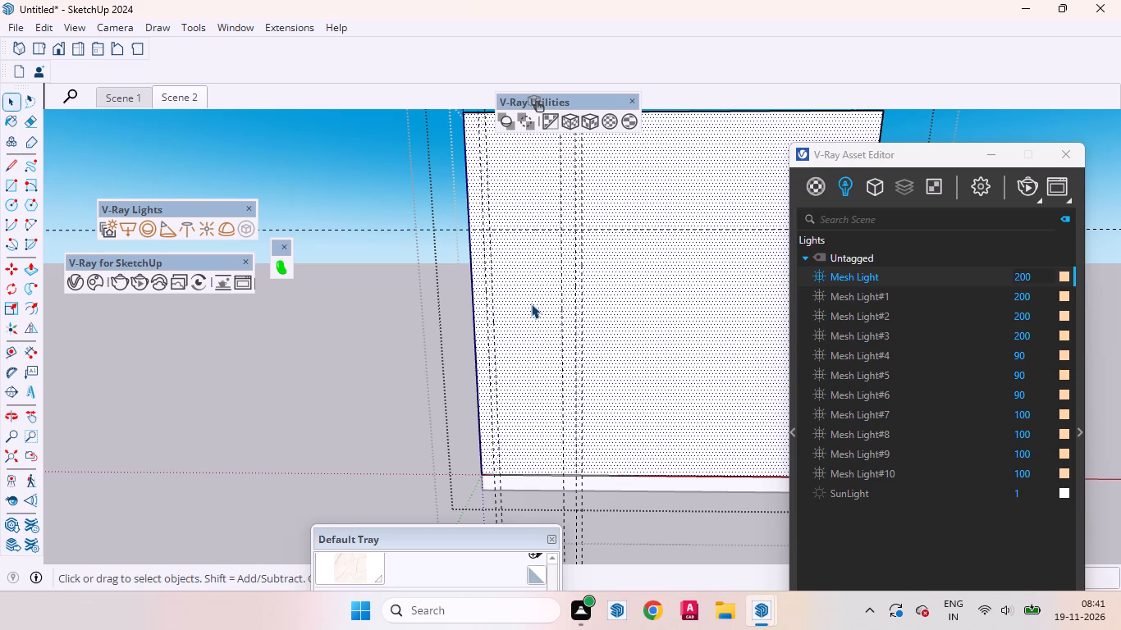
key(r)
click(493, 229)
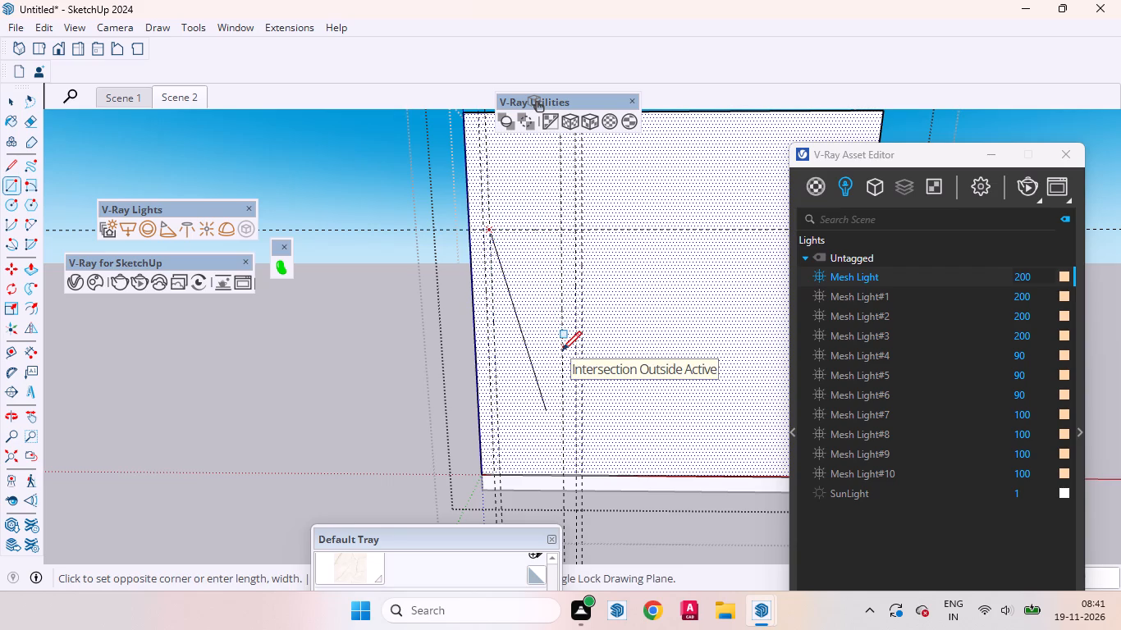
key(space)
Add one more vertical guide 2" to the right of each of the two newest 2" offset guides.
scroll(485, 253, up, 7)
key(t)
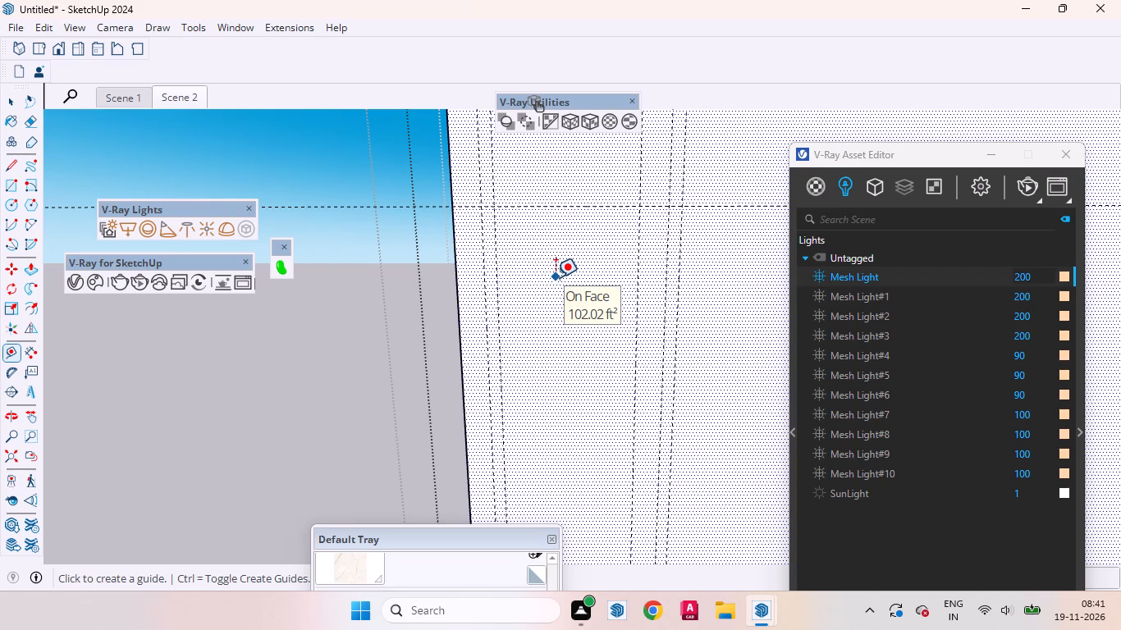
click(496, 246)
key(2)
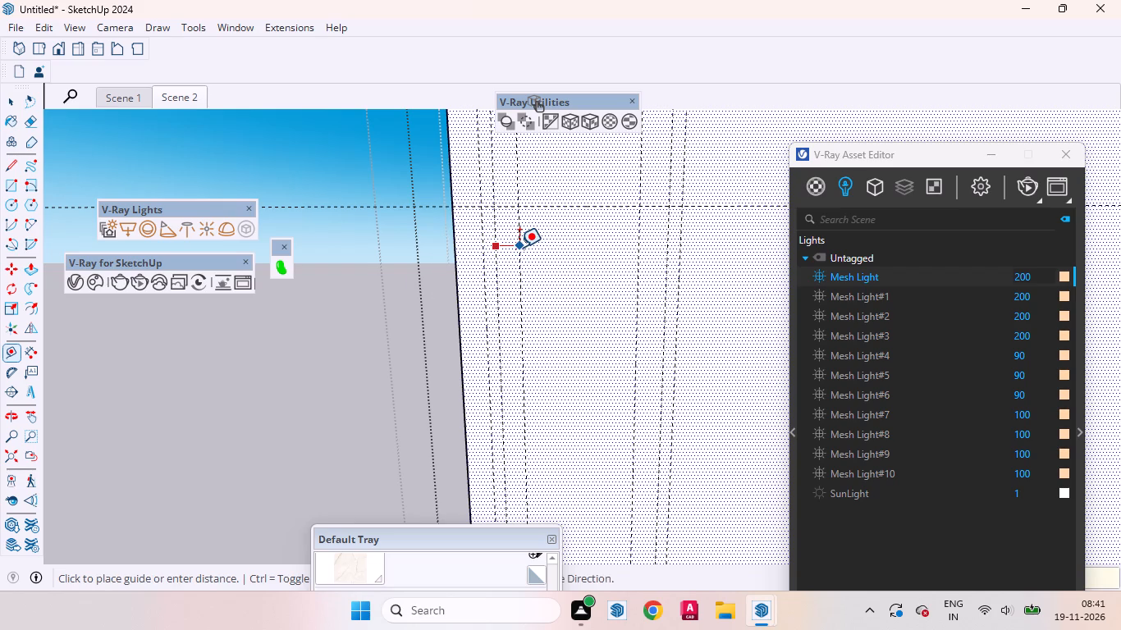
key(Return)
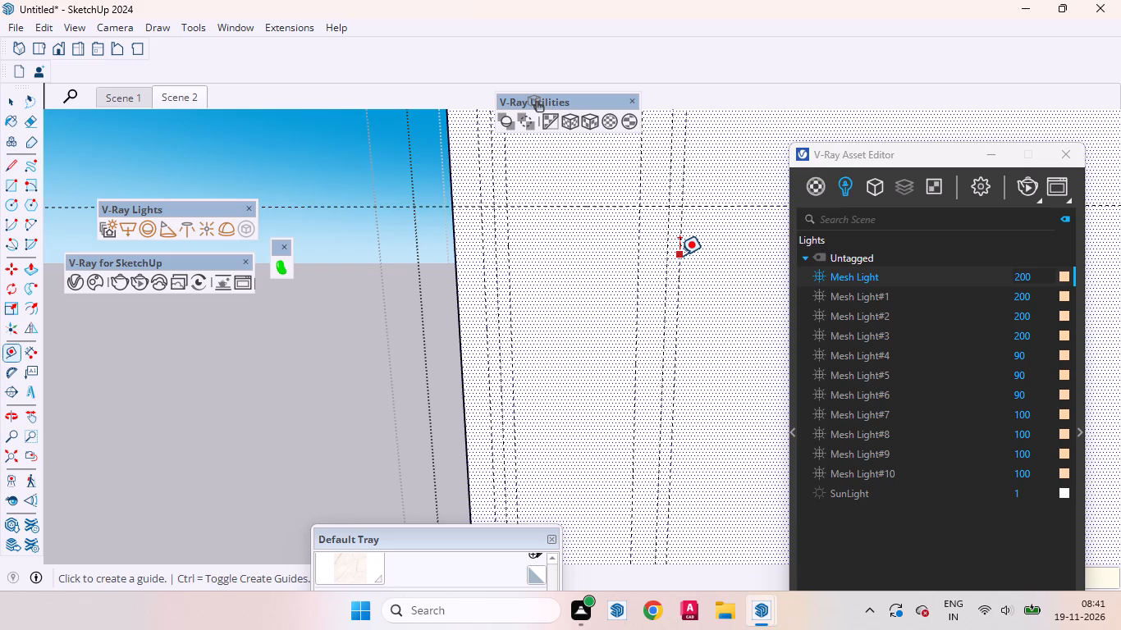
click(679, 255)
key(2)
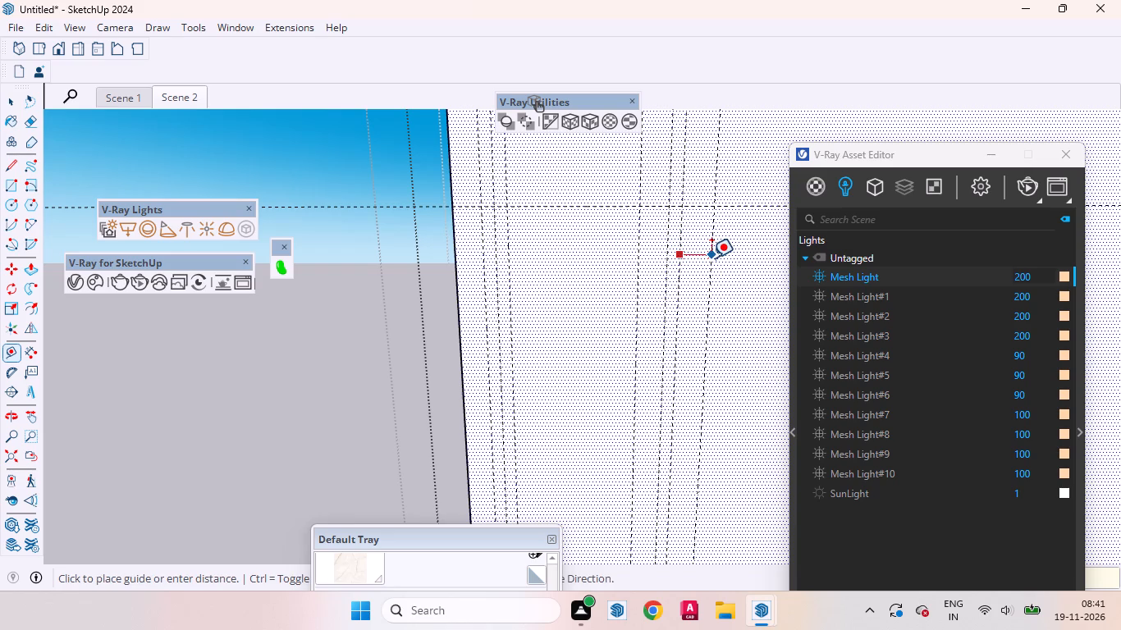
key(Return)
key(space)
scroll(617, 222, down, 9)
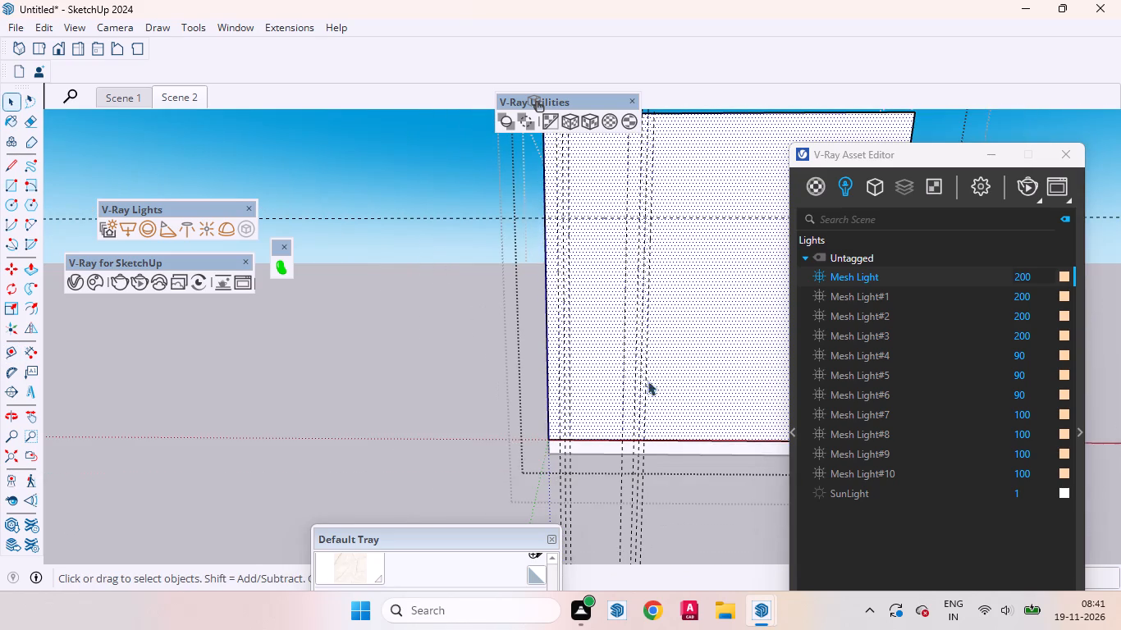
scroll(600, 479, up, 14)
click(598, 411)
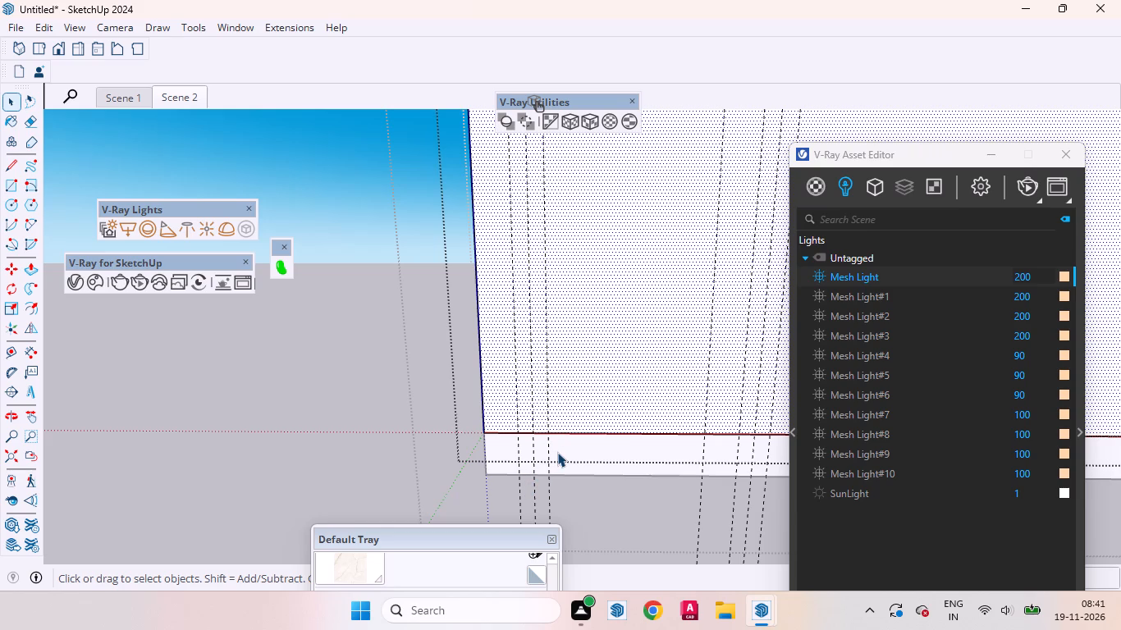
Draw the door-opening rectangle from the wall's bottom edge at the third vertical guide to the rightmost guide at the 7' guide.
key(r)
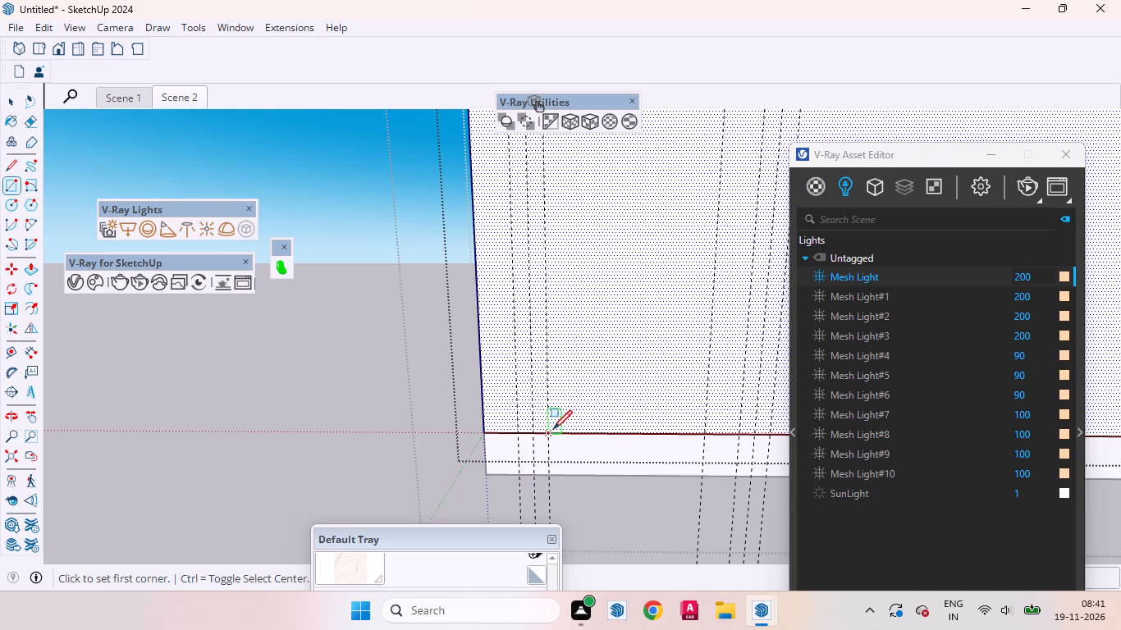
click(553, 429)
scroll(555, 419, down, 9)
scroll(555, 419, up, 1)
scroll(555, 419, down, 2)
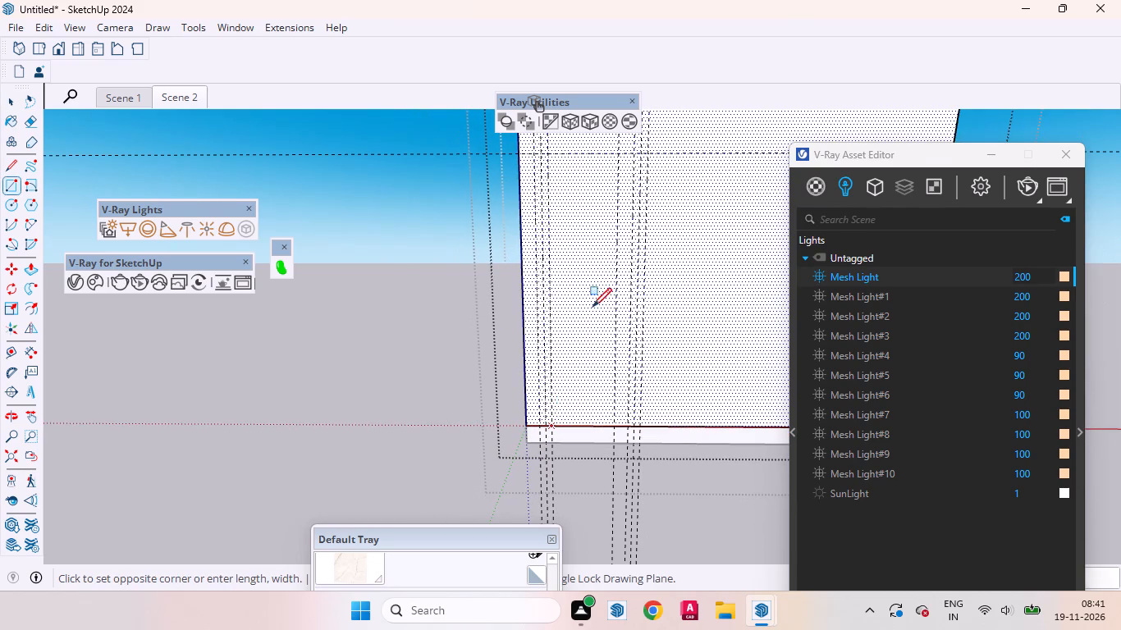
scroll(645, 154, up, 8)
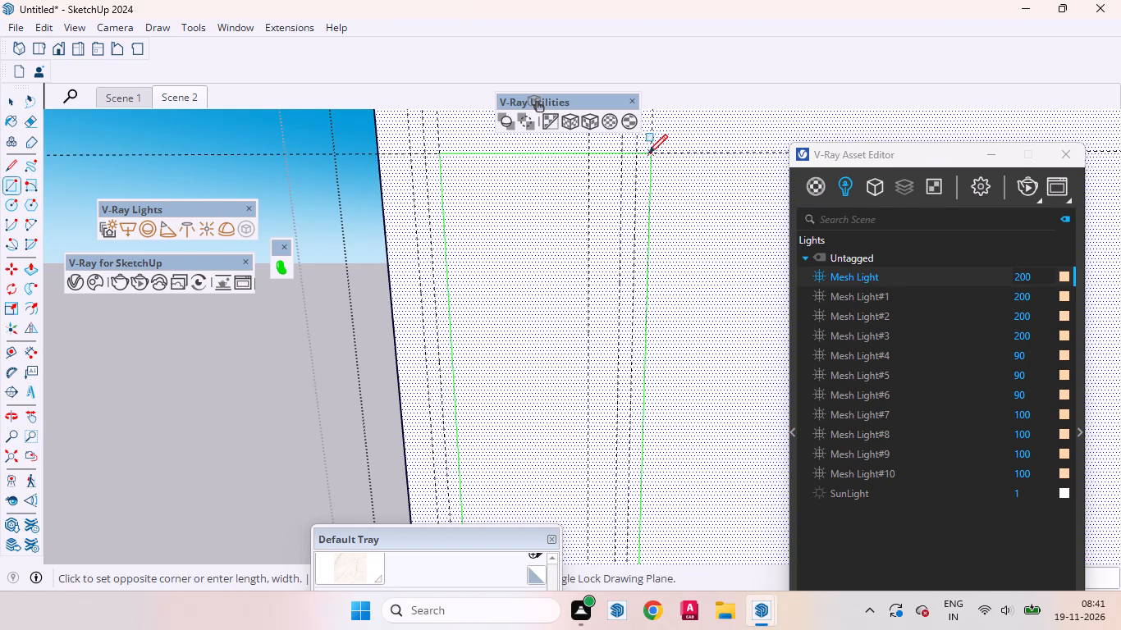
click(652, 153)
key(space)
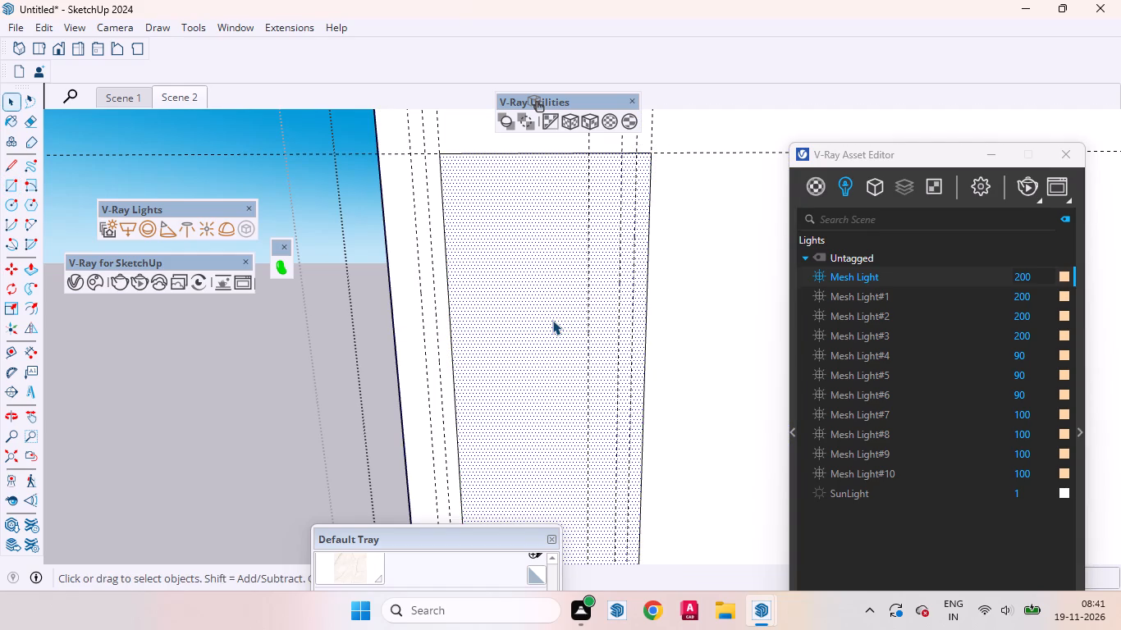
Push the rectangle 4 1/2" through the wall thickness to cut the door opening.
key(p)
drag(536, 337, 543, 316)
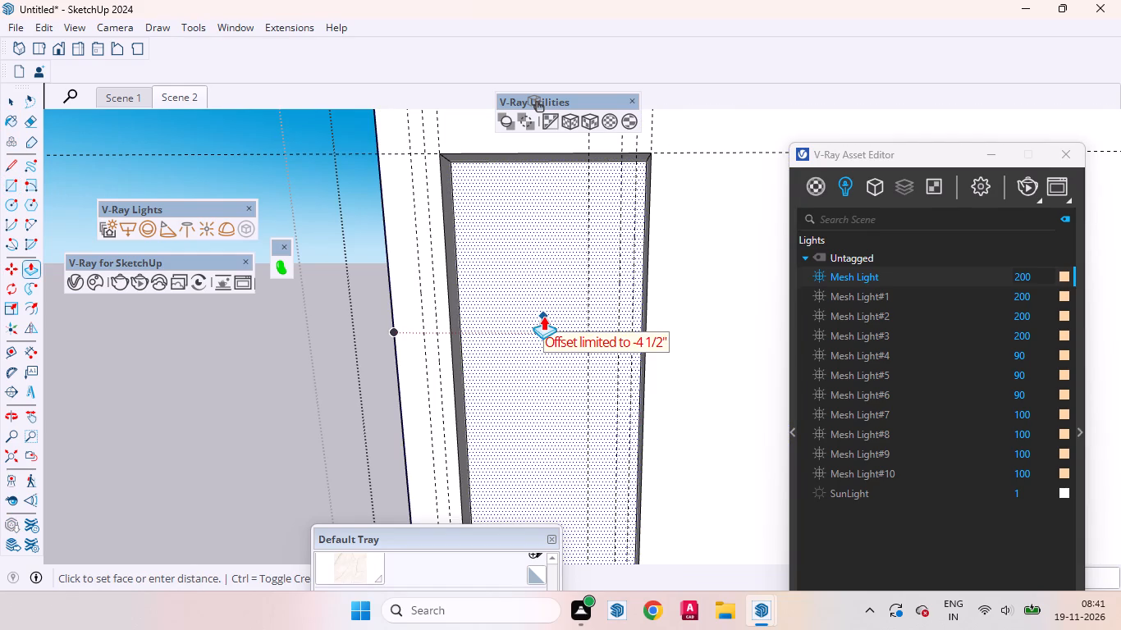
drag(543, 316, 547, 304)
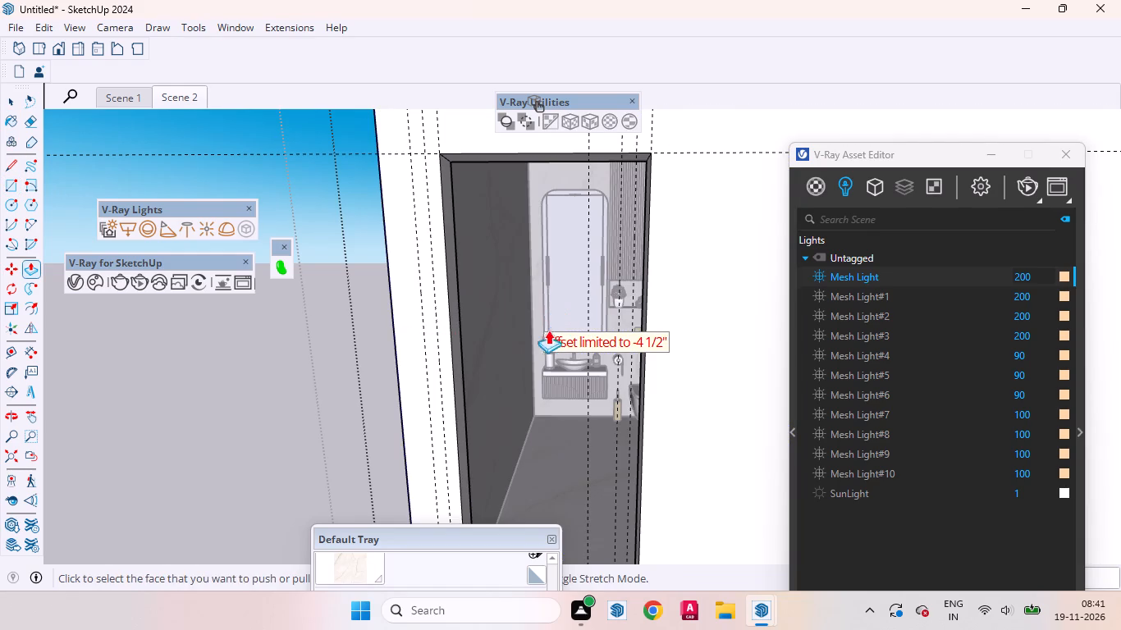
key(space)
Delete all the vertical guides and the horizontal 7' guide around the door opening.
scroll(542, 334, down, 5)
scroll(542, 330, up, 1)
scroll(542, 329, down, 5)
click(625, 443)
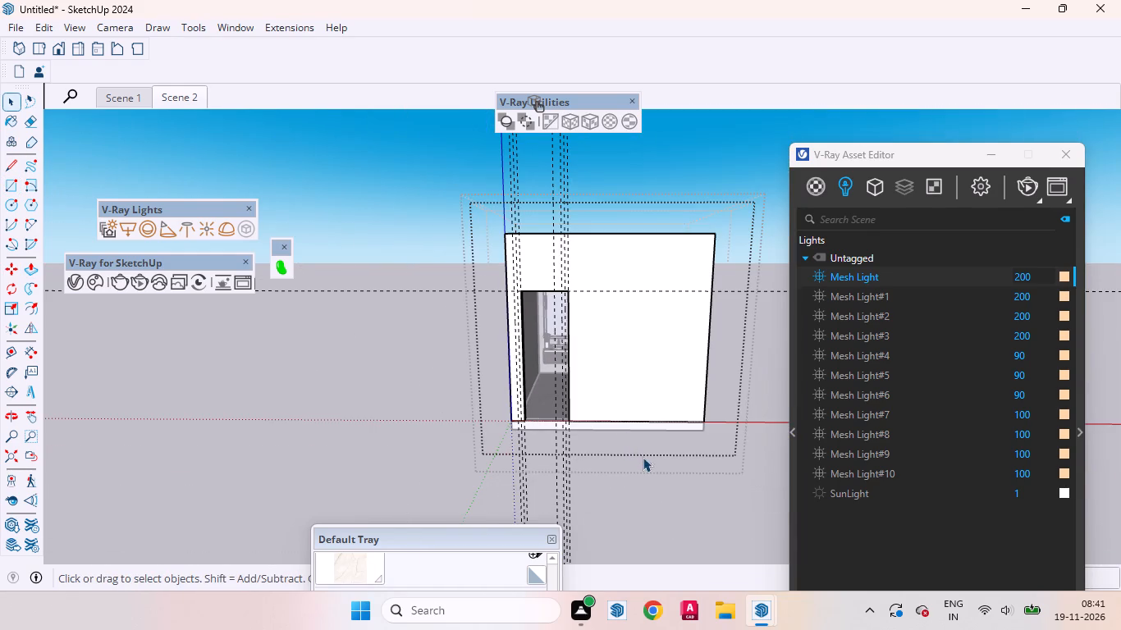
drag(612, 185, 355, 109)
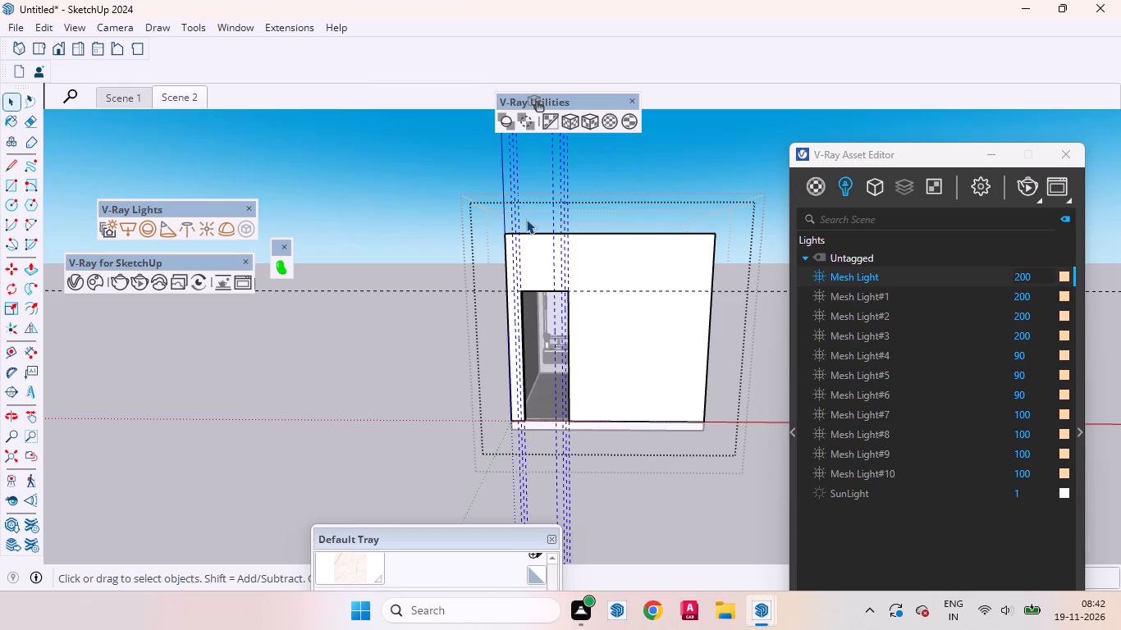
key(Delete)
drag(423, 357, 361, 185)
key(Delete)
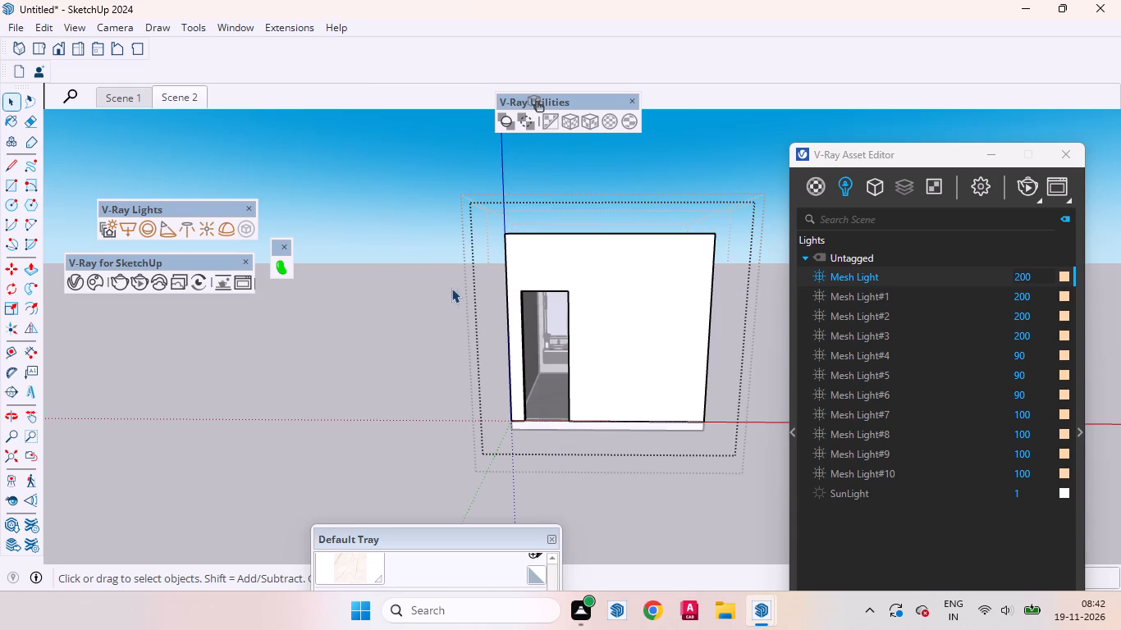
Leave the wall group's editing mode and check the cut opening from the front and below.
scroll(519, 392, up, 10)
middle_drag(567, 457, 589, 484)
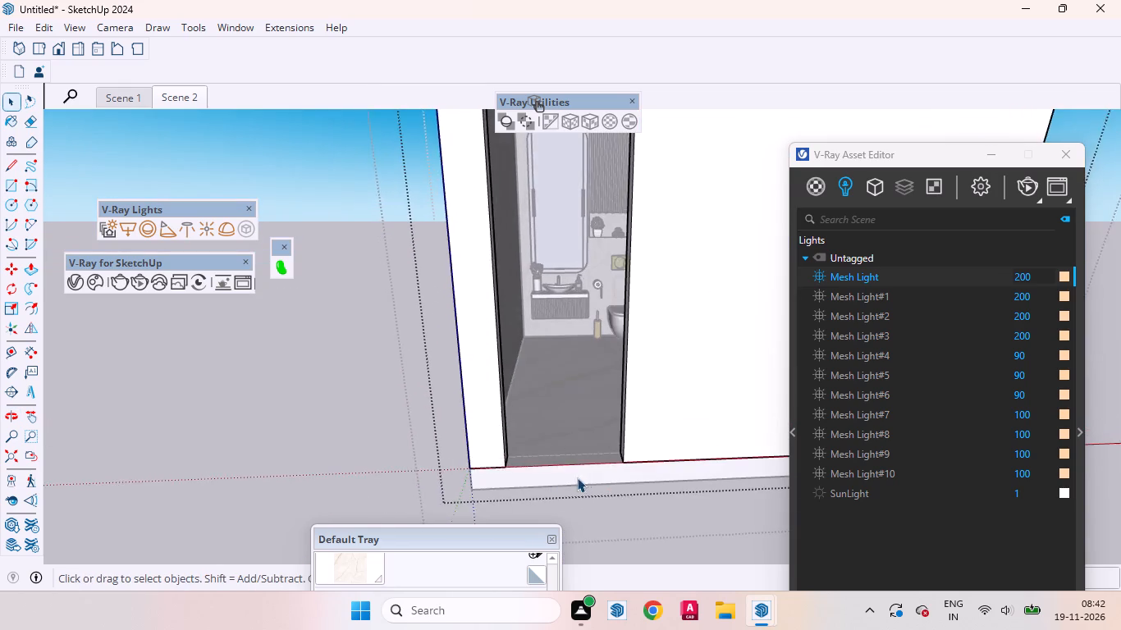
scroll(549, 477, down, 8)
click(366, 389)
triple_click(374, 380)
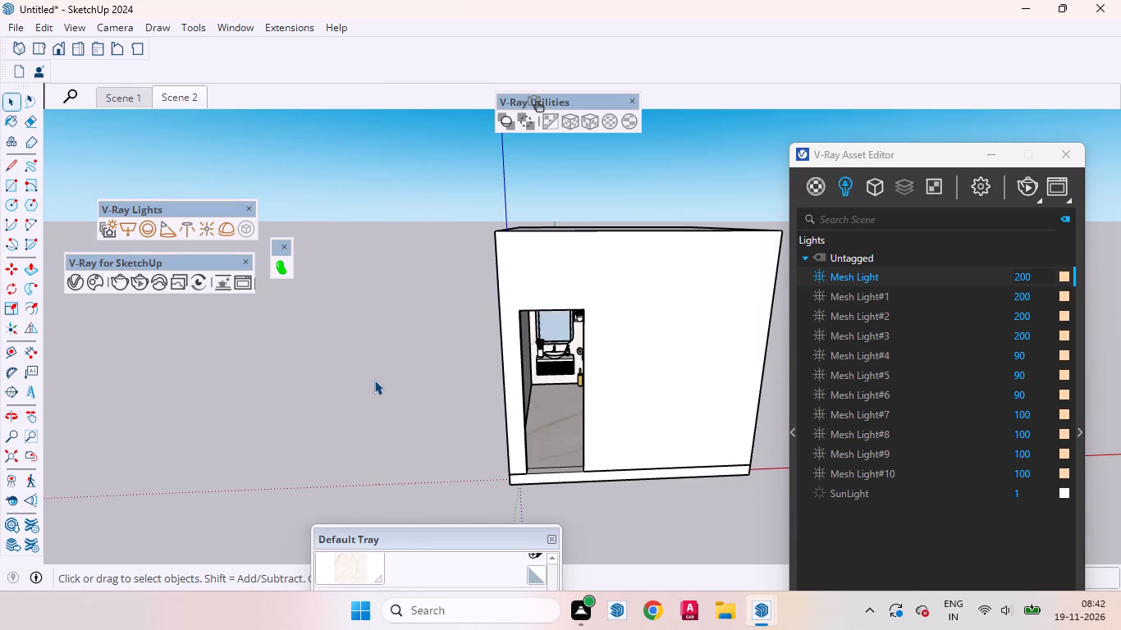
middle_drag(561, 404, 504, 230)
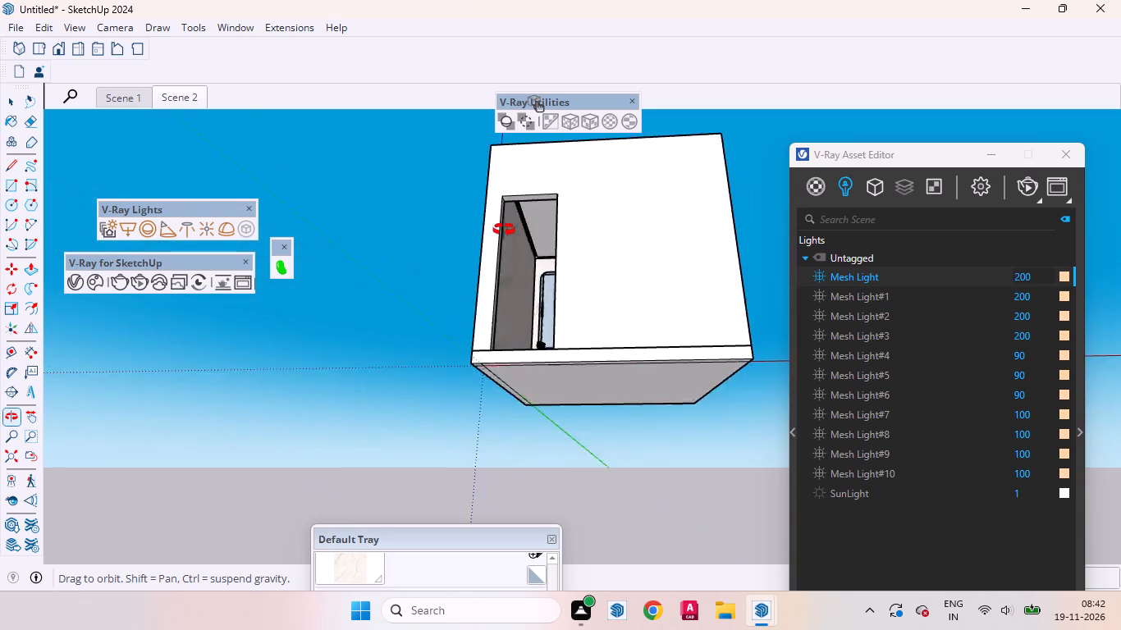
middle_drag(504, 230, 550, 331)
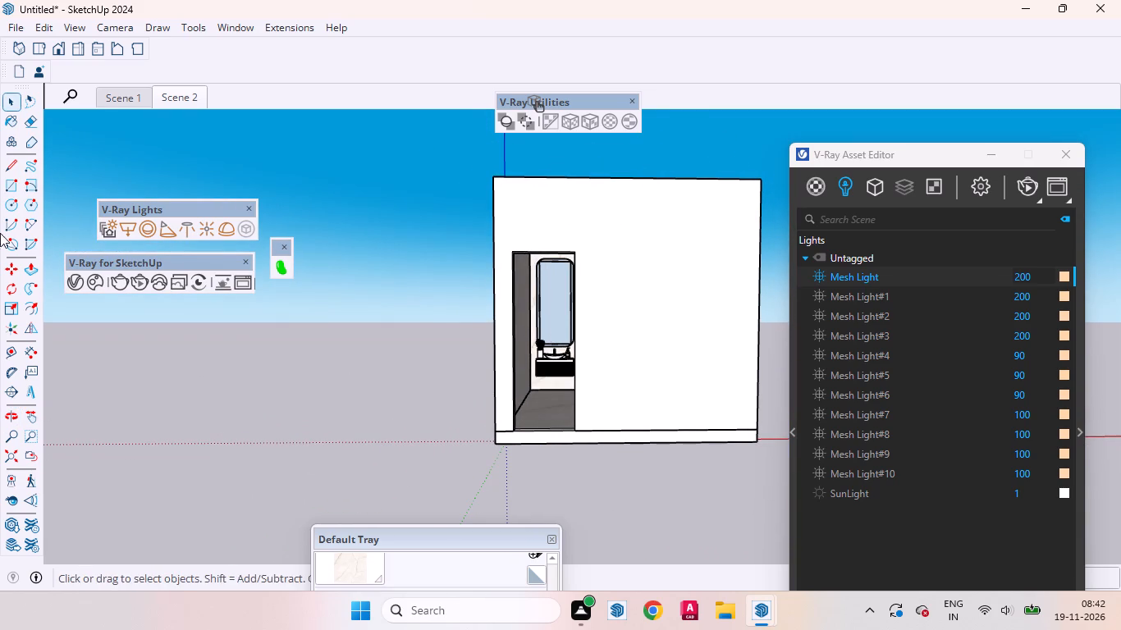
Search 3D Warehouse for door, replacing the previous search term.
click(236, 30)
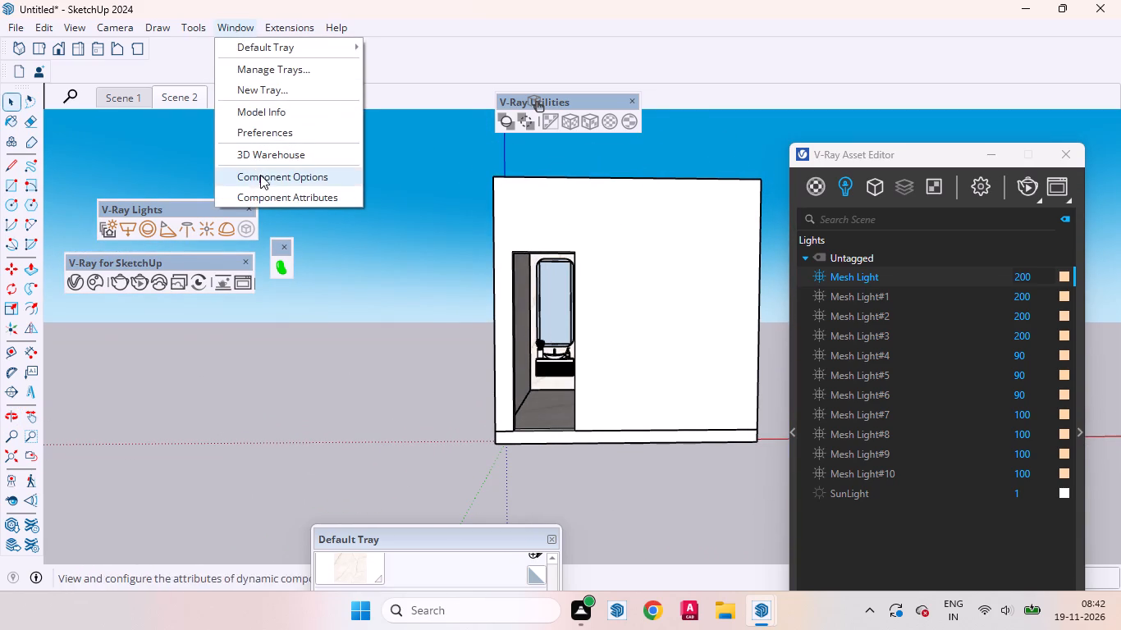
click(262, 153)
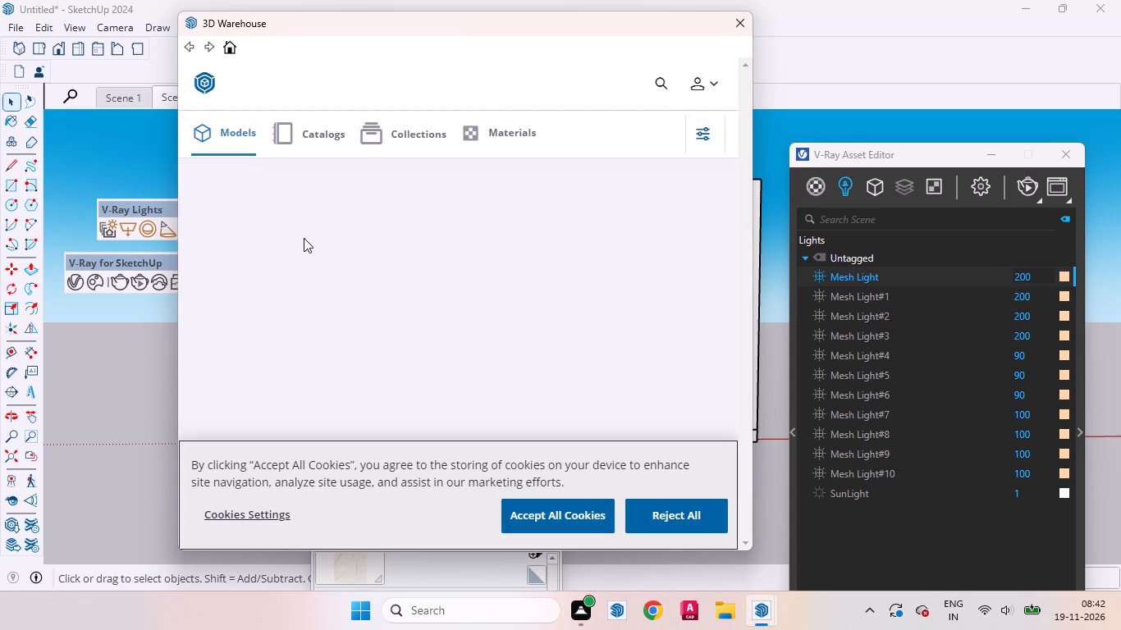
click(657, 84)
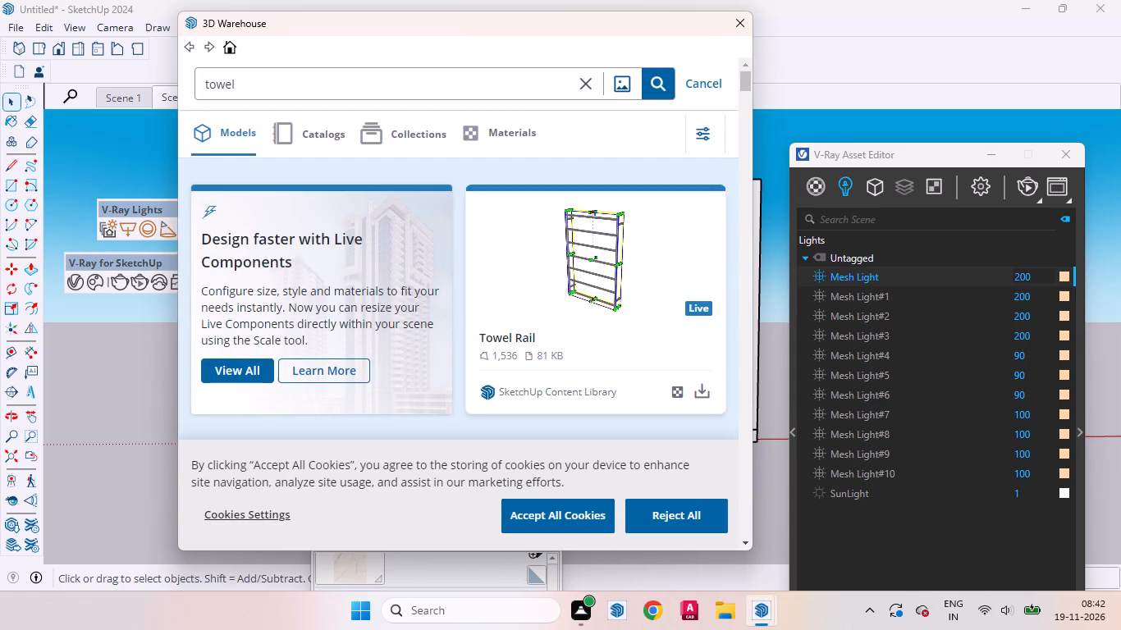
drag(243, 84, 200, 84)
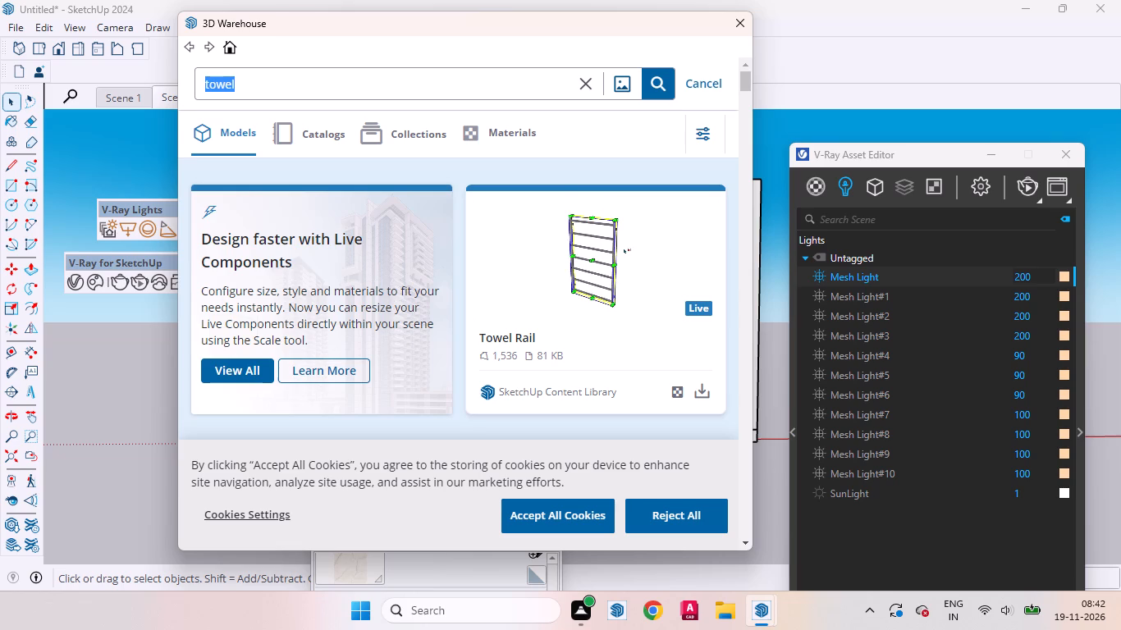
key(BackSpace)
text(door)
key(Return)
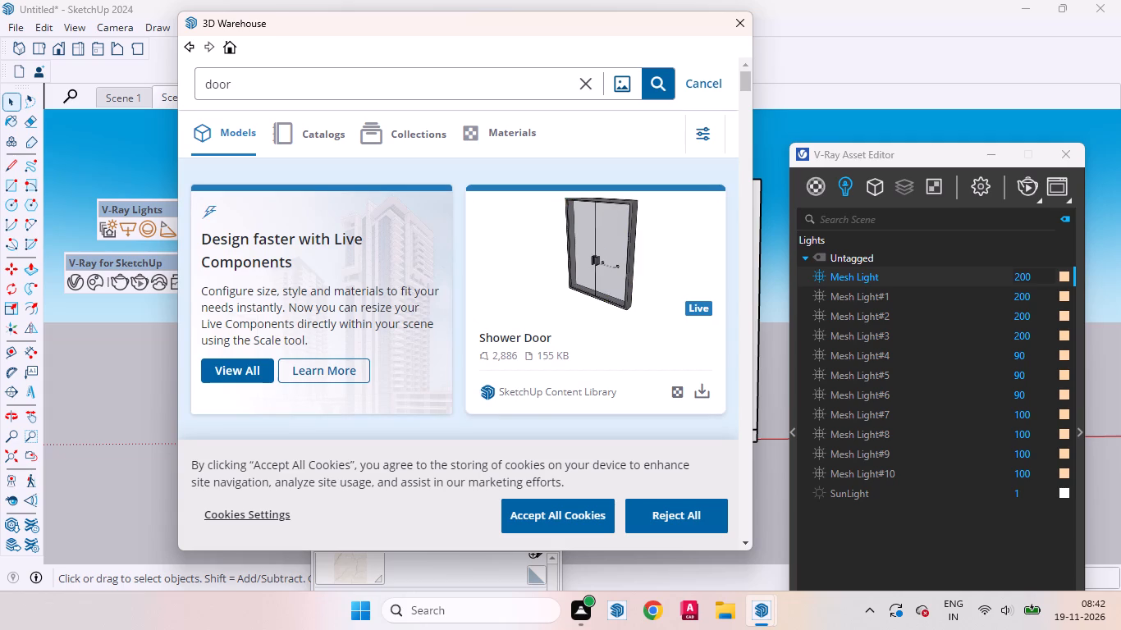
Browse the door results and request the download of the dark brown 62 KB model named door.
scroll(395, 236, down, 4)
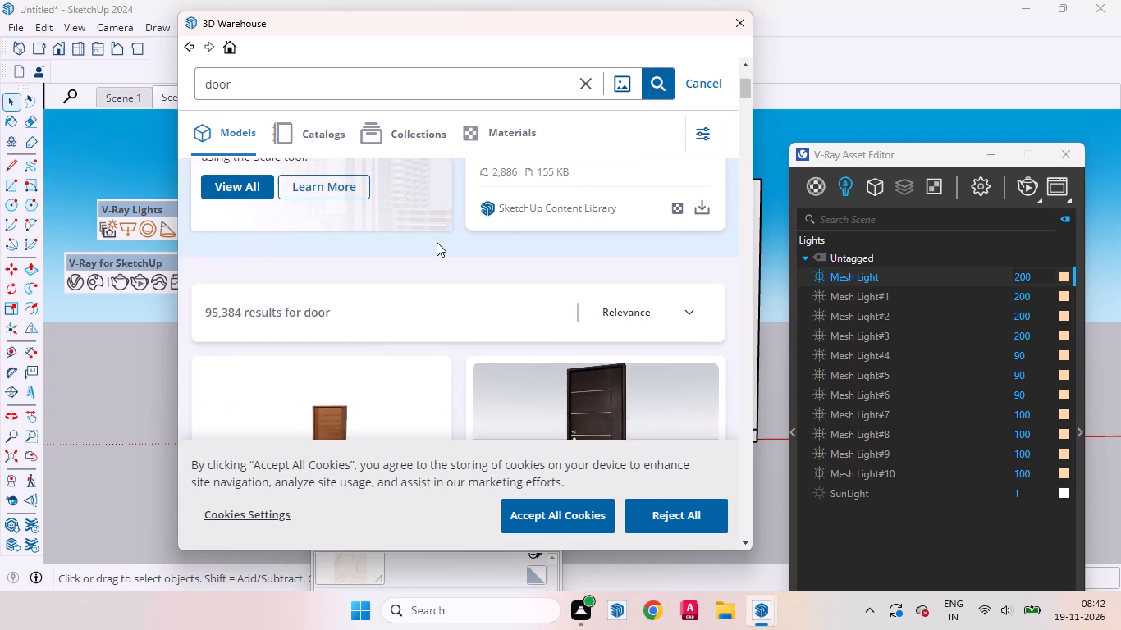
scroll(437, 243, down, 10)
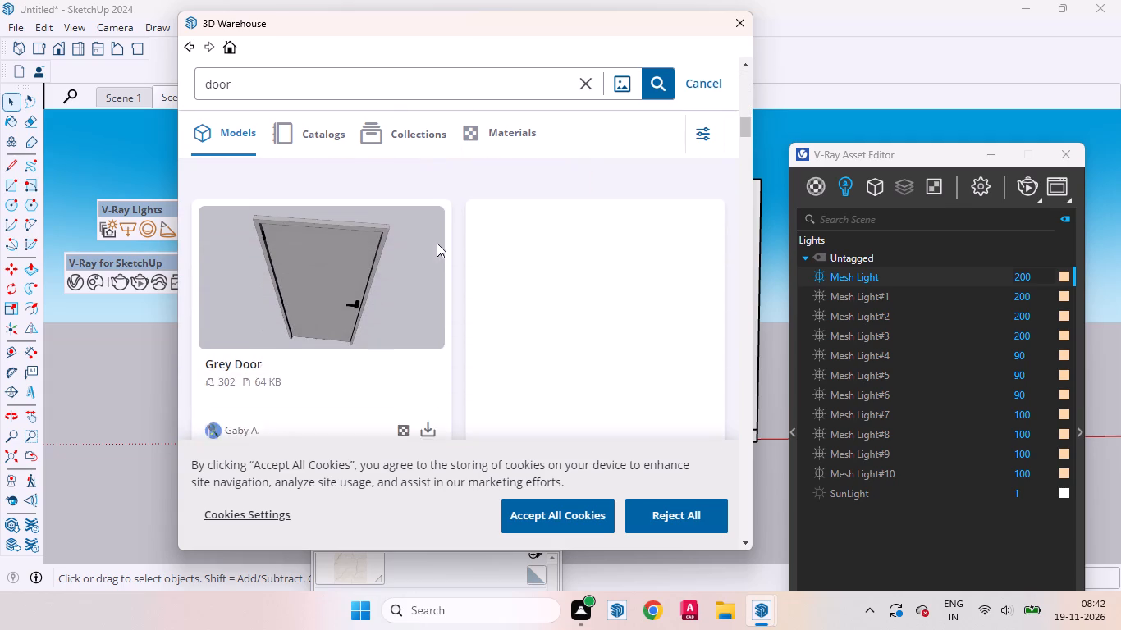
scroll(437, 243, down, 2)
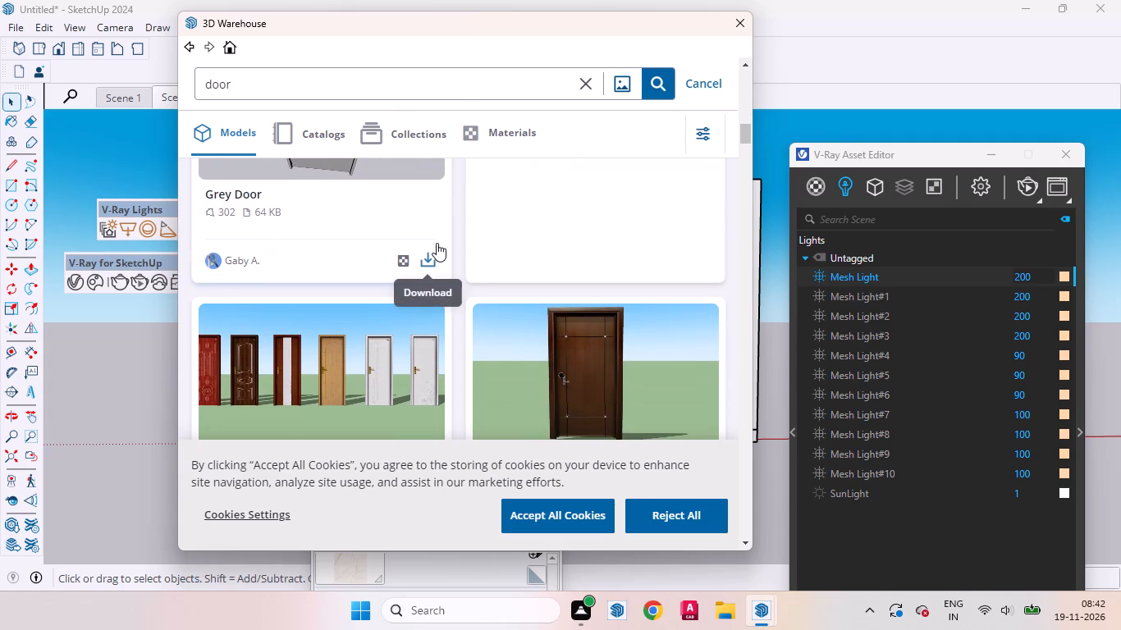
scroll(437, 243, down, 5)
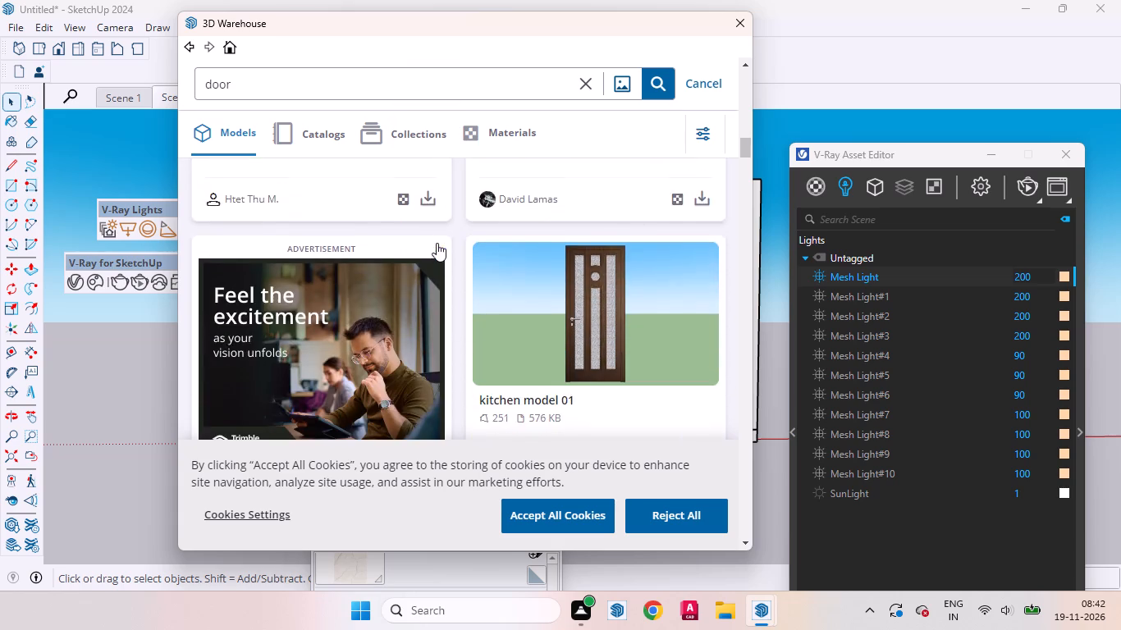
scroll(437, 243, down, 4)
click(428, 320)
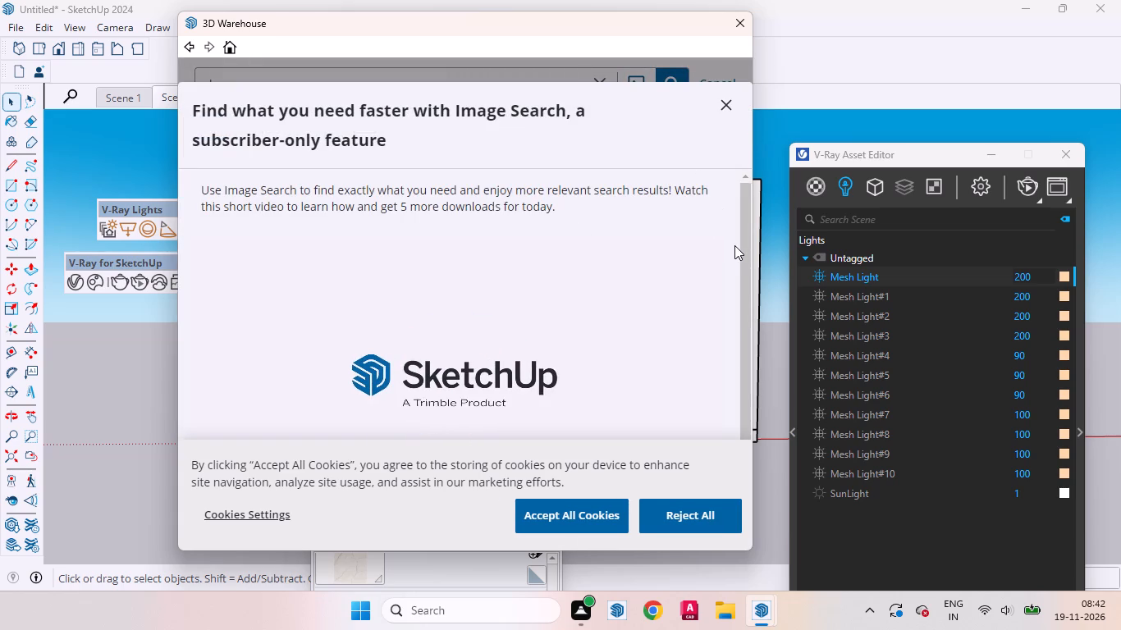
Skip the Image Search promotional video for more downloads and decline the free trial.
drag(744, 244, 751, 436)
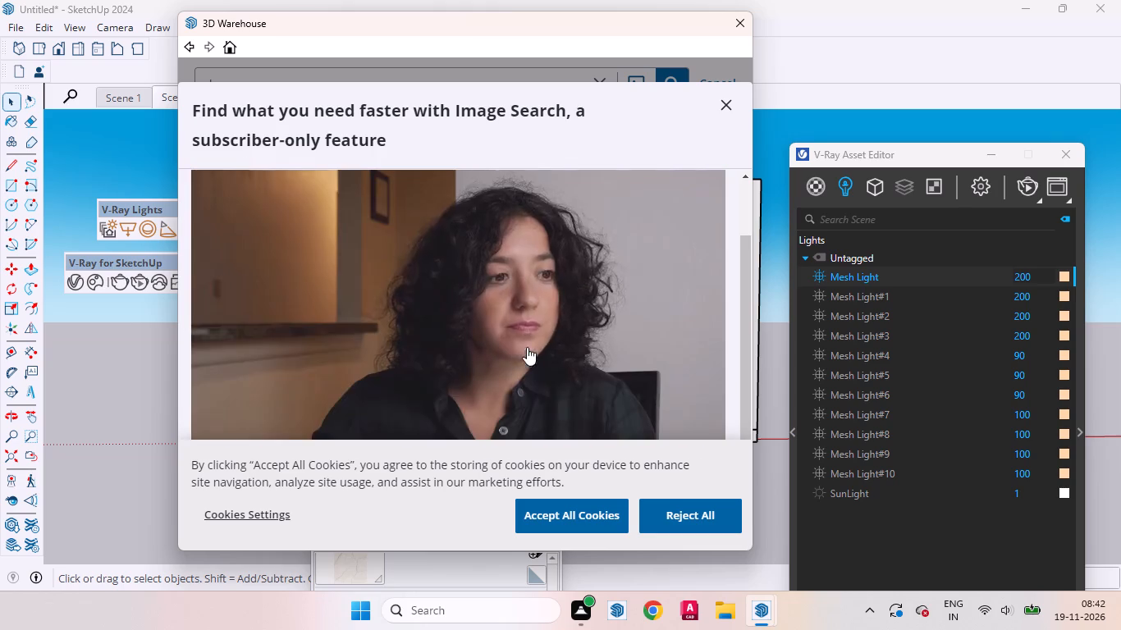
scroll(640, 311, down, 6)
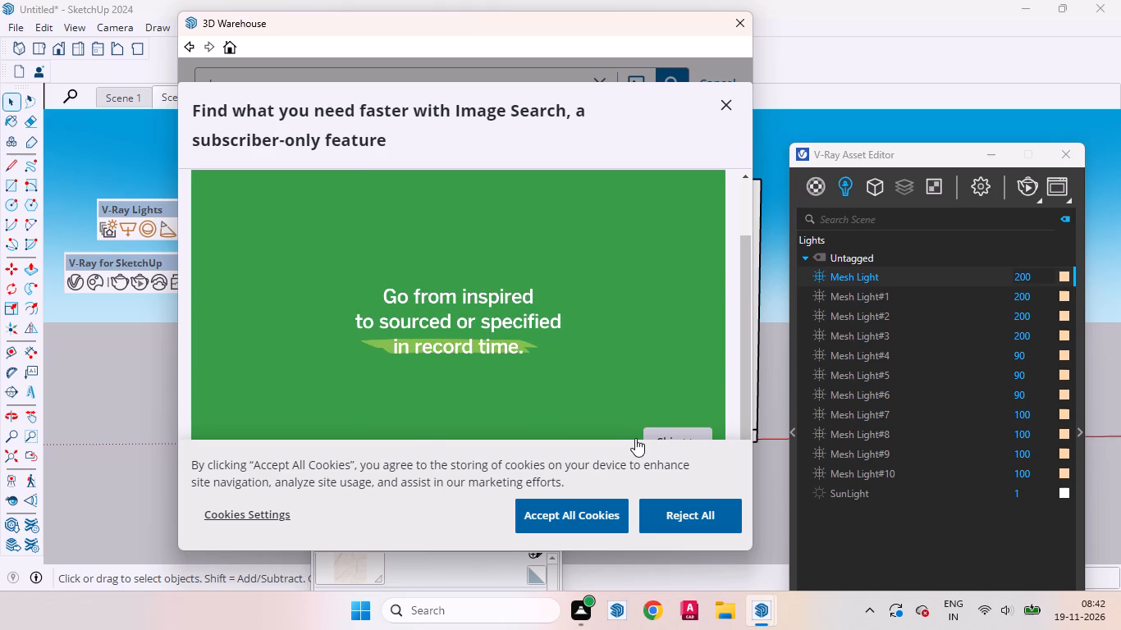
click(682, 433)
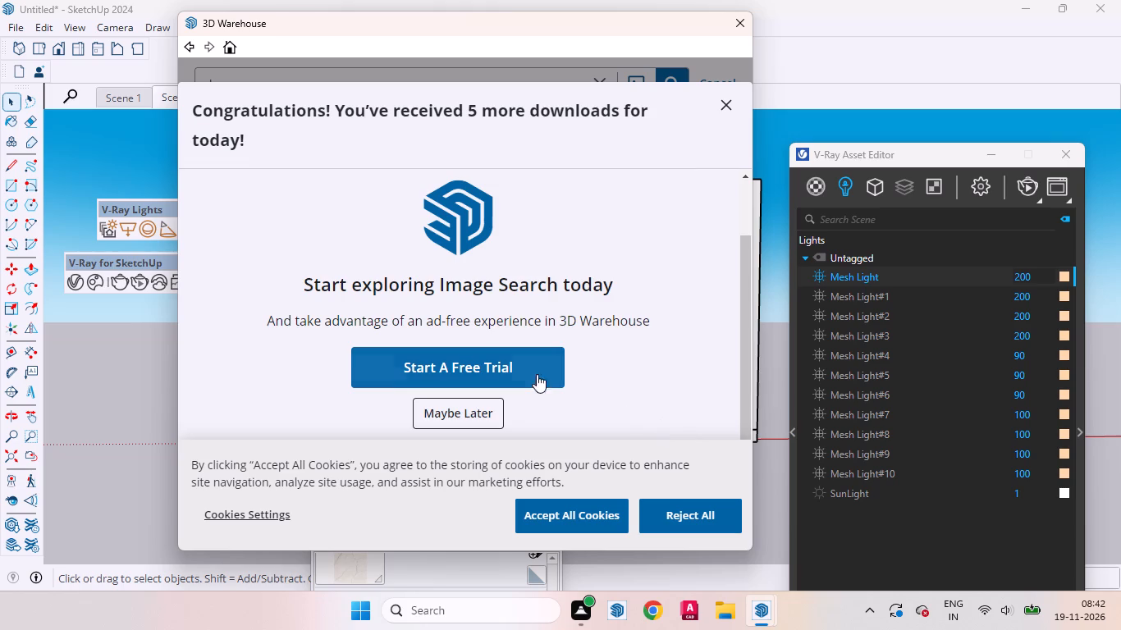
click(451, 410)
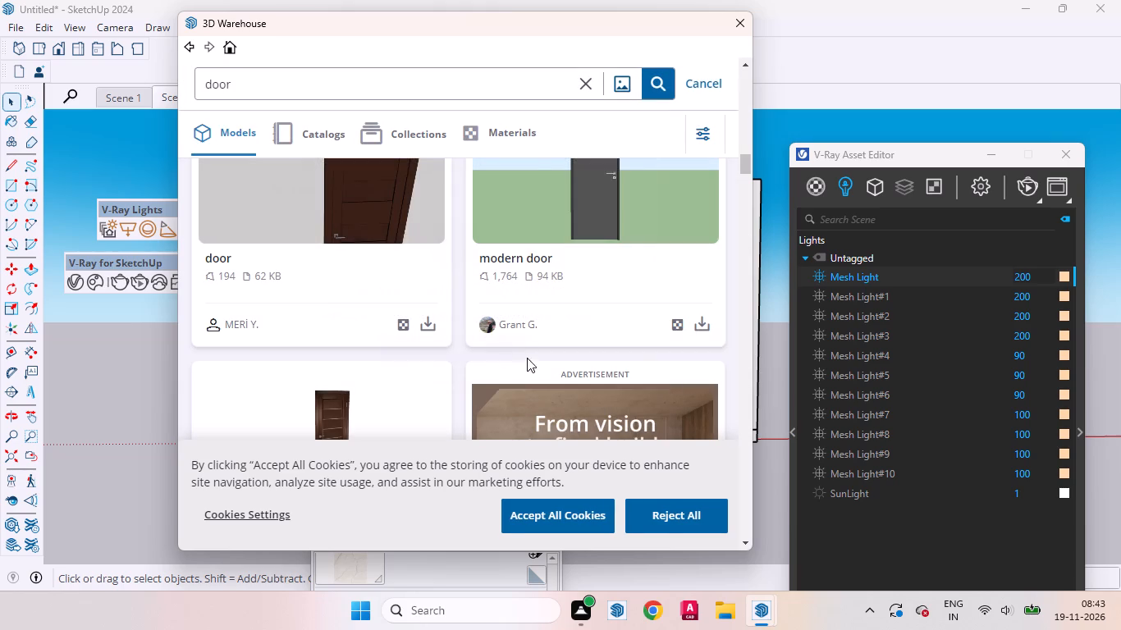
Load the dark brown door directly into the model and place it on the ground outside, beside the opening's side of the building.
click(434, 326)
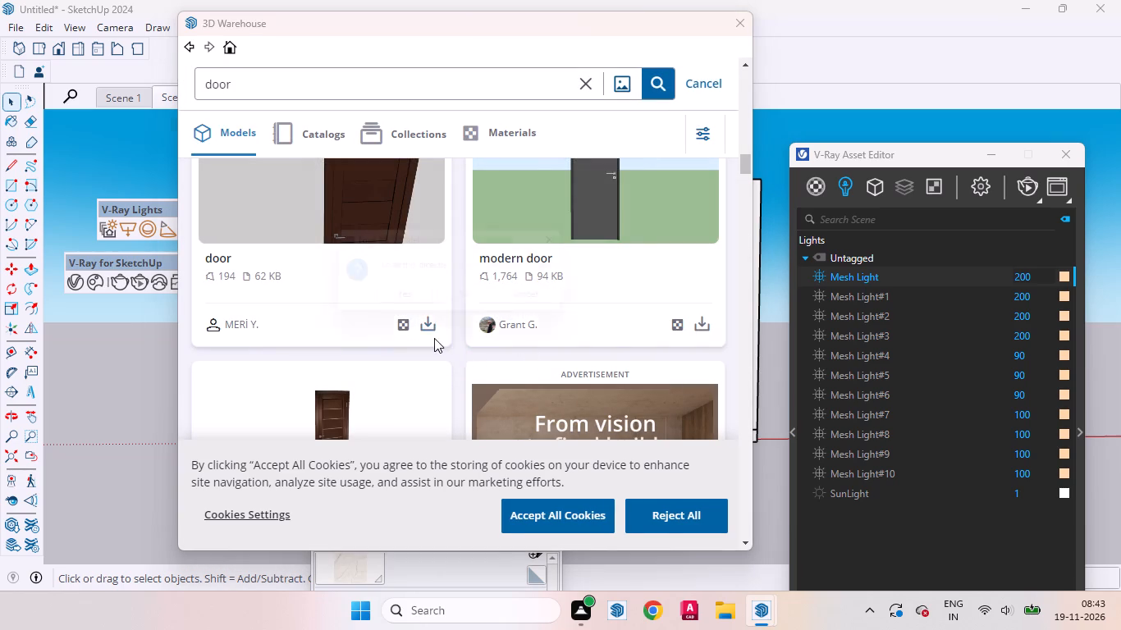
click(425, 303)
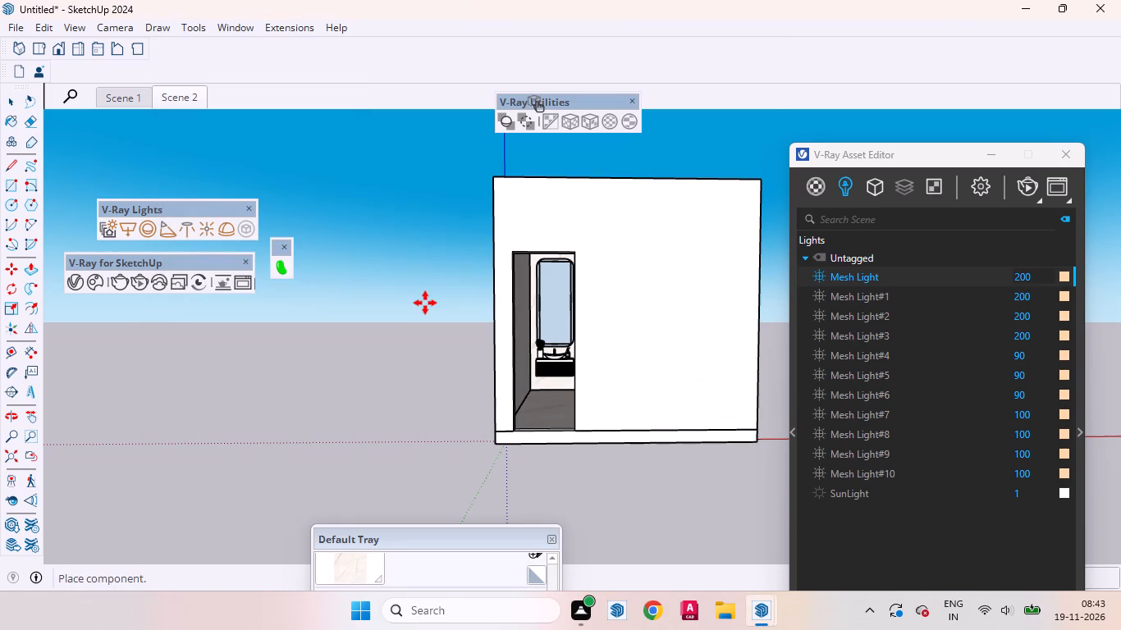
scroll(547, 404, up, 3)
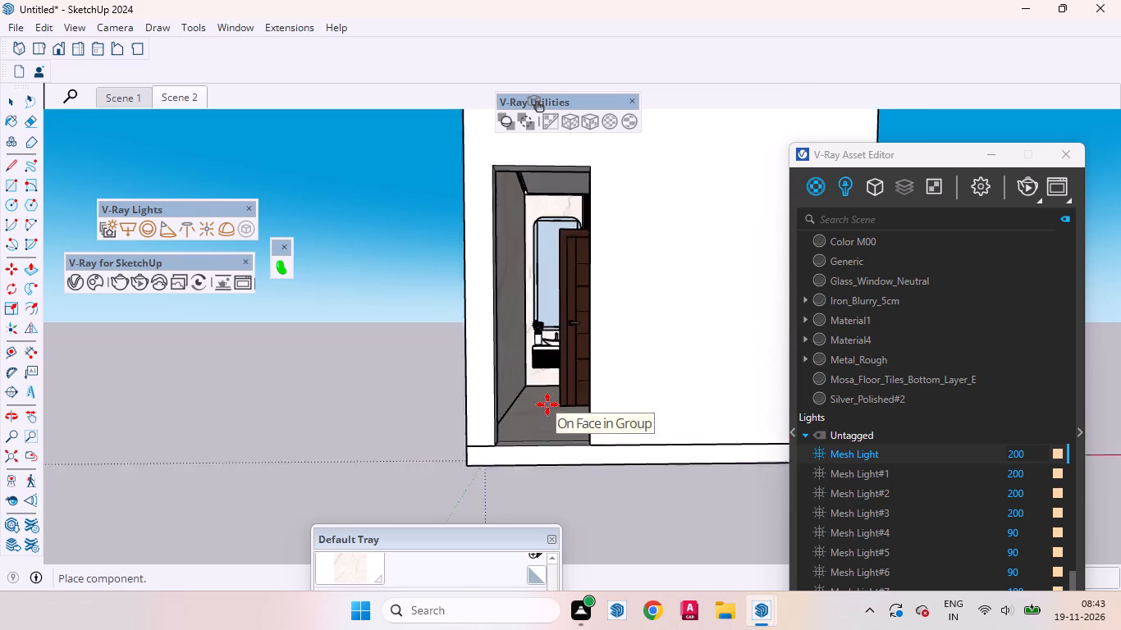
scroll(547, 404, up, 4)
scroll(498, 421, down, 8)
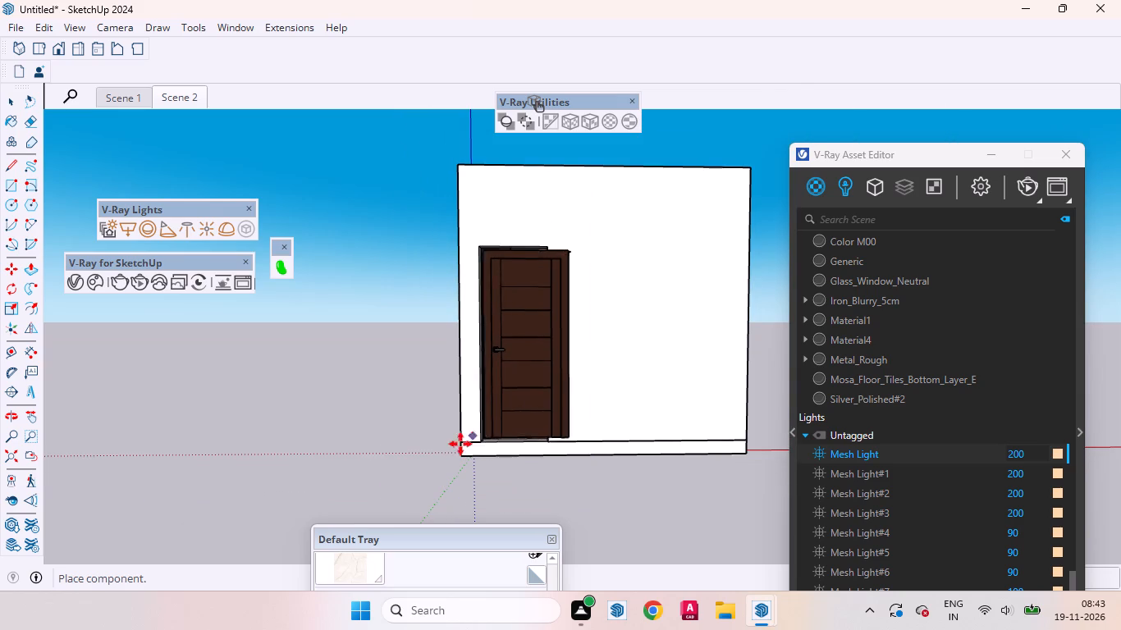
scroll(420, 435, down, 8)
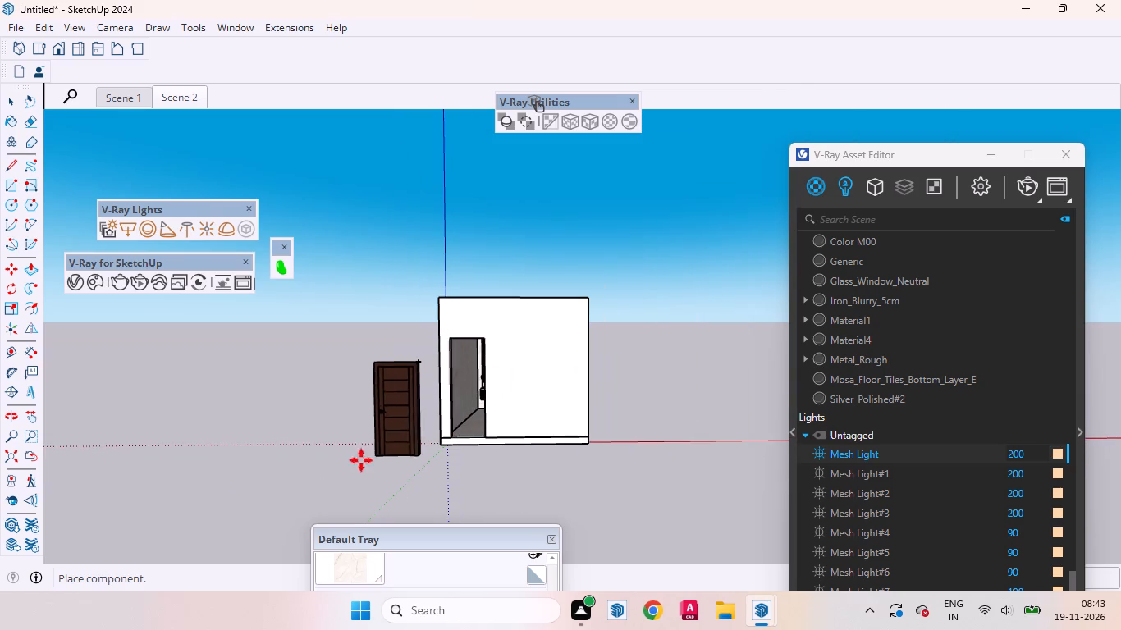
click(356, 473)
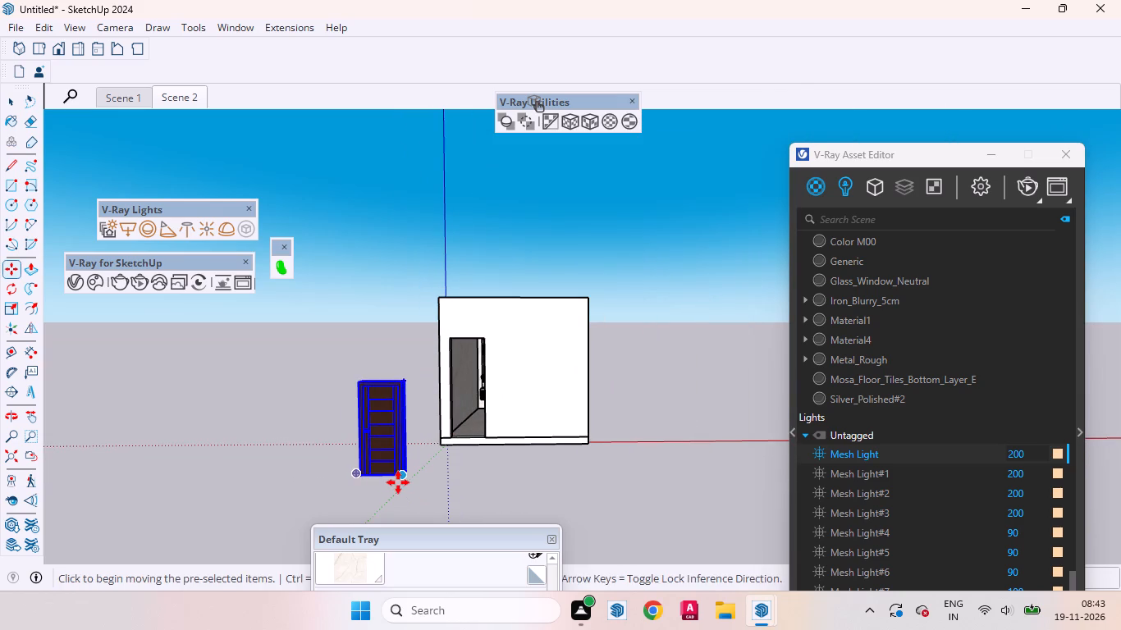
key(space)
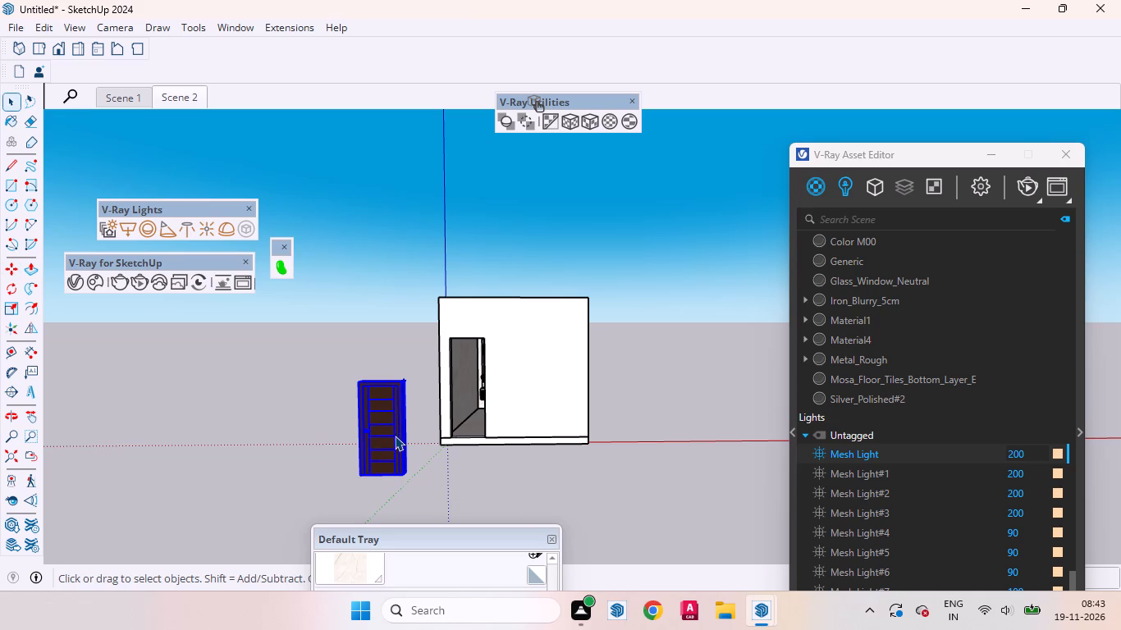
Flip the dark brown door beside the building about its red plane.
click(28, 329)
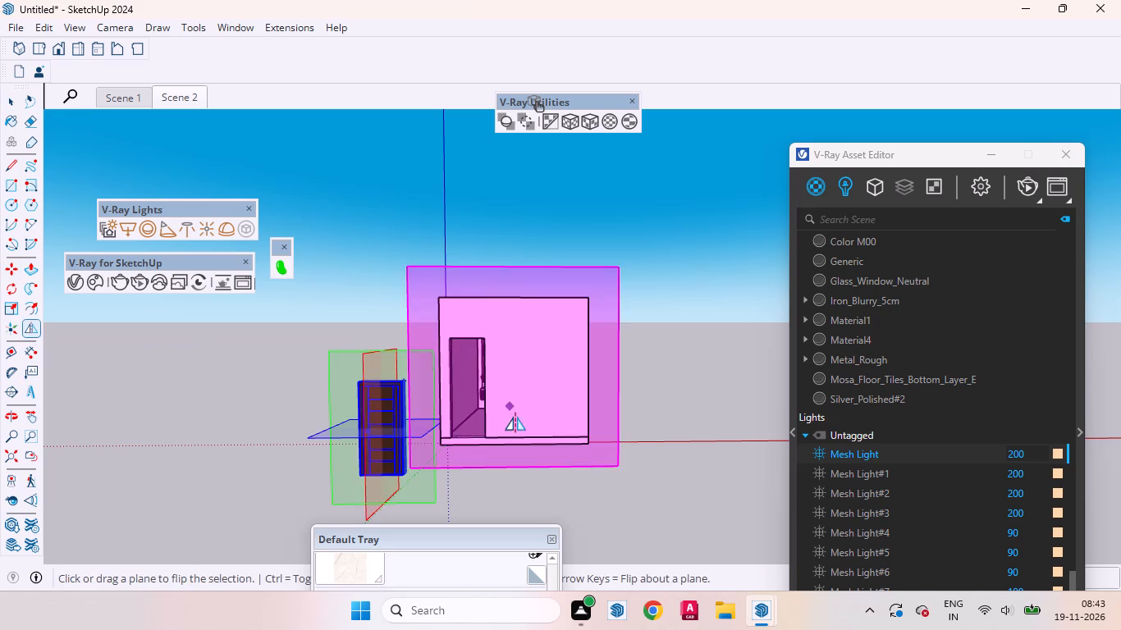
click(368, 363)
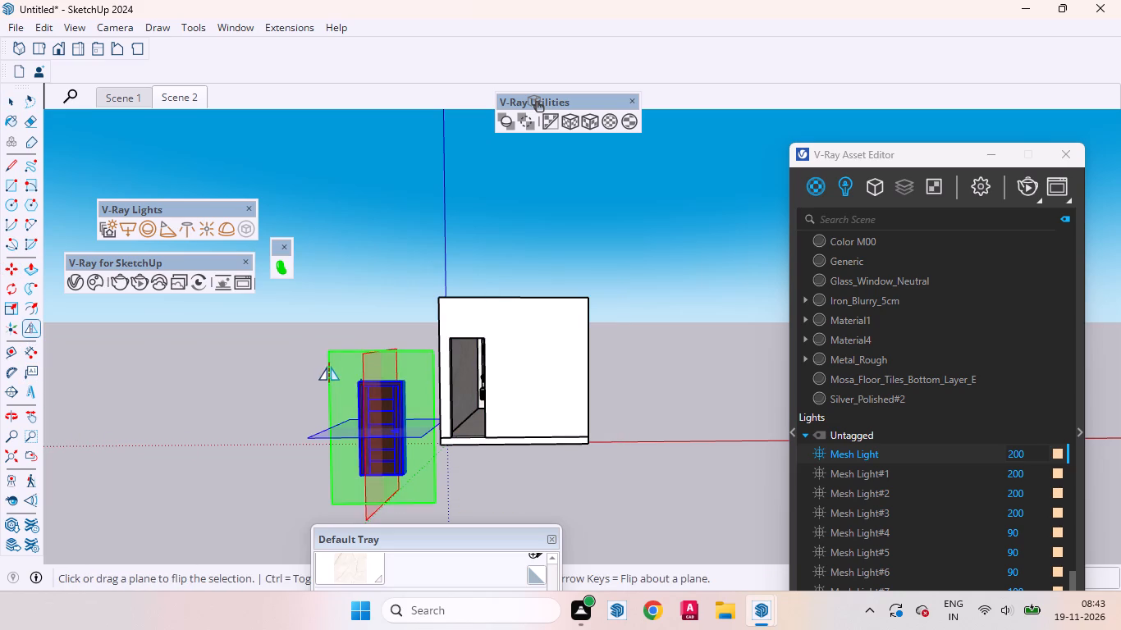
key(space)
click(291, 381)
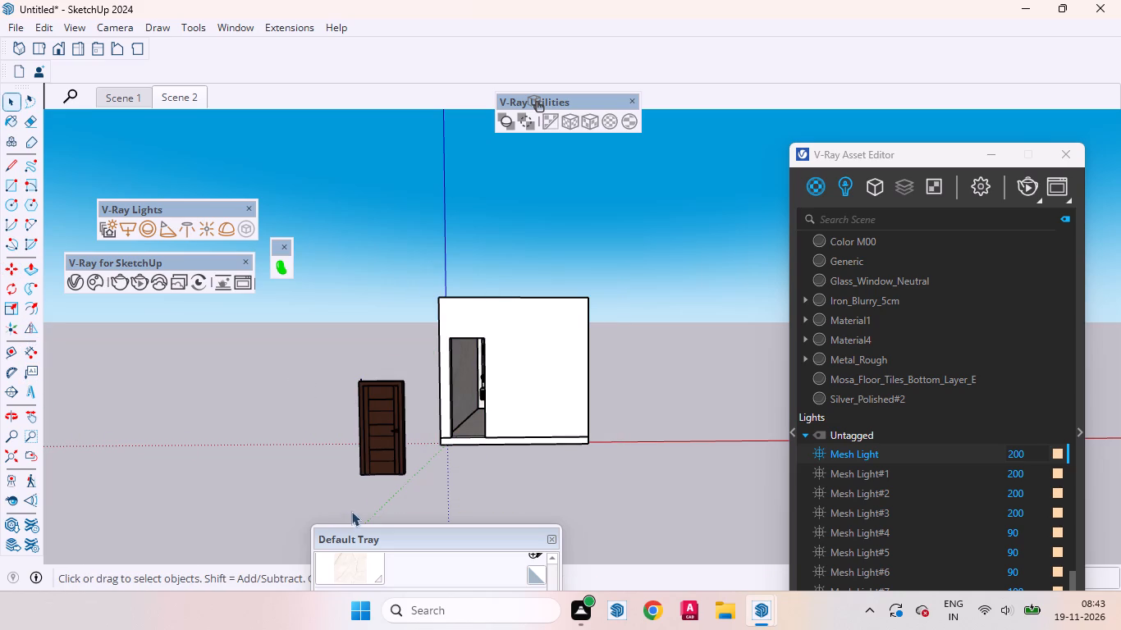
Move the door by its bottom outer corner to the bottom corner of the front-wall opening nearest the building's edge.
scroll(515, 445, down, 3)
scroll(352, 448, up, 6)
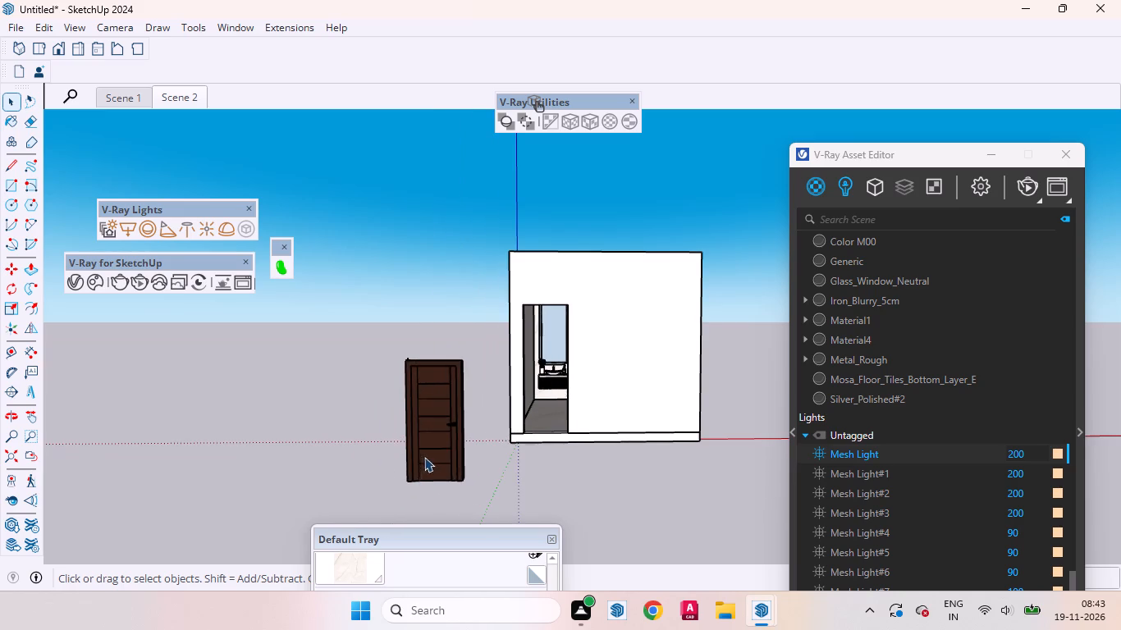
click(424, 475)
scroll(360, 504, up, 13)
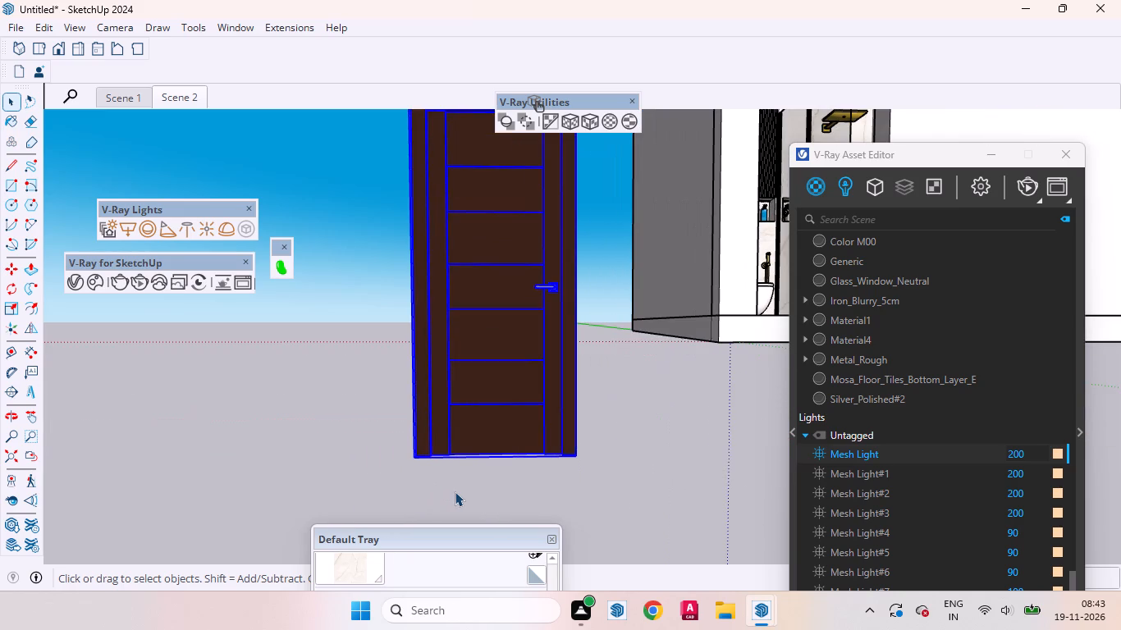
key(m)
scroll(442, 486, up, 8)
middle_drag(413, 459, 356, 546)
scroll(384, 399, up, 3)
click(396, 409)
scroll(404, 414, down, 2)
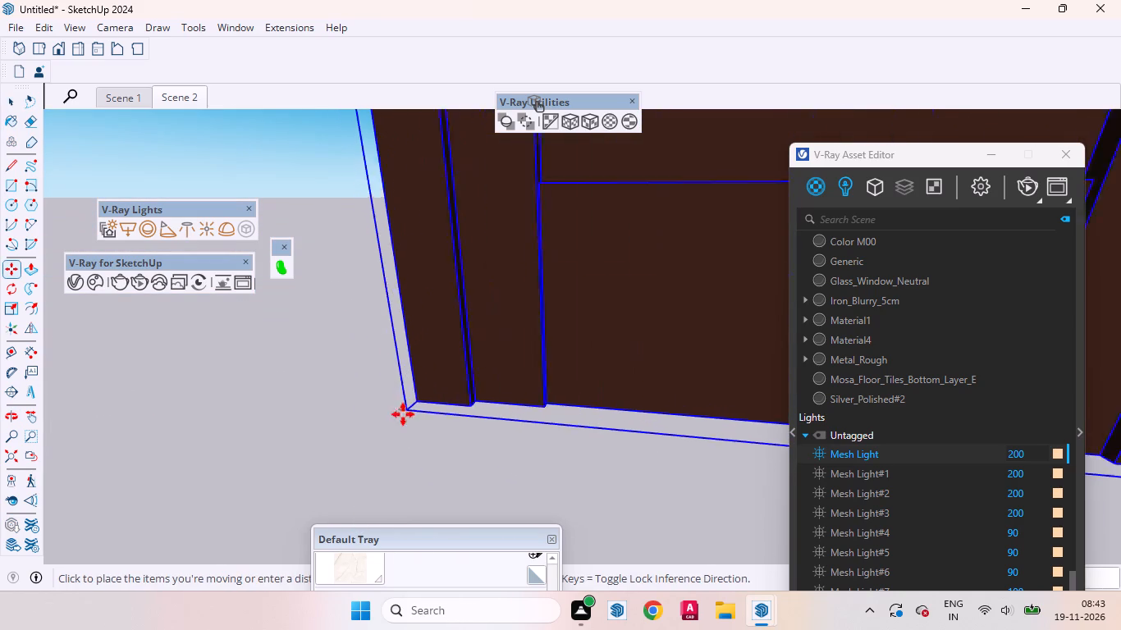
scroll(403, 414, down, 19)
scroll(651, 385, up, 7)
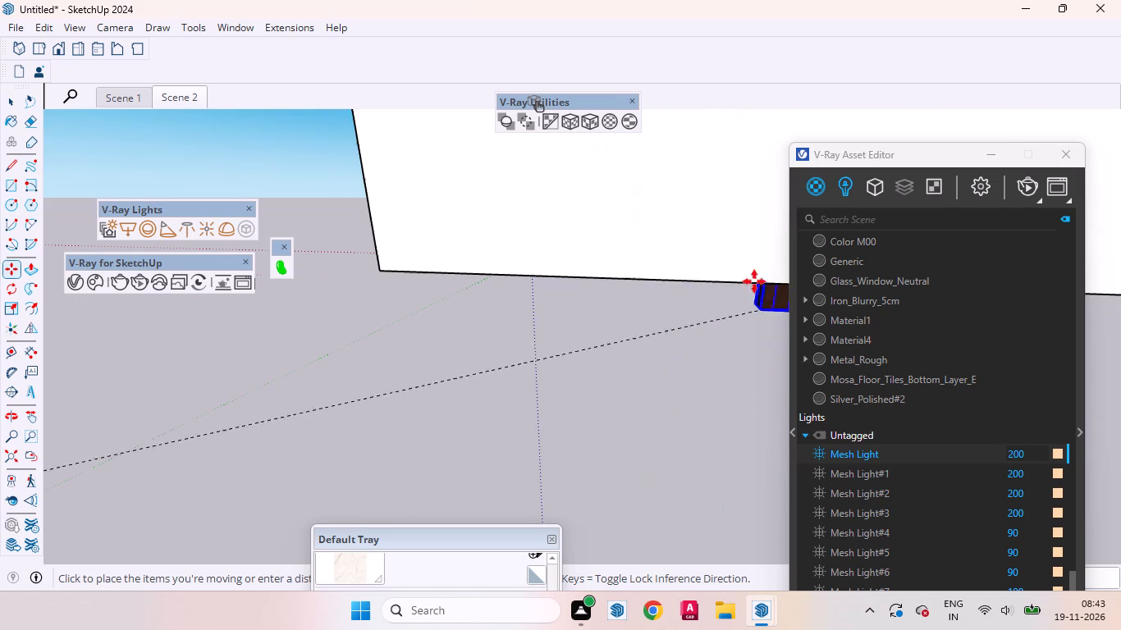
scroll(655, 410, down, 12)
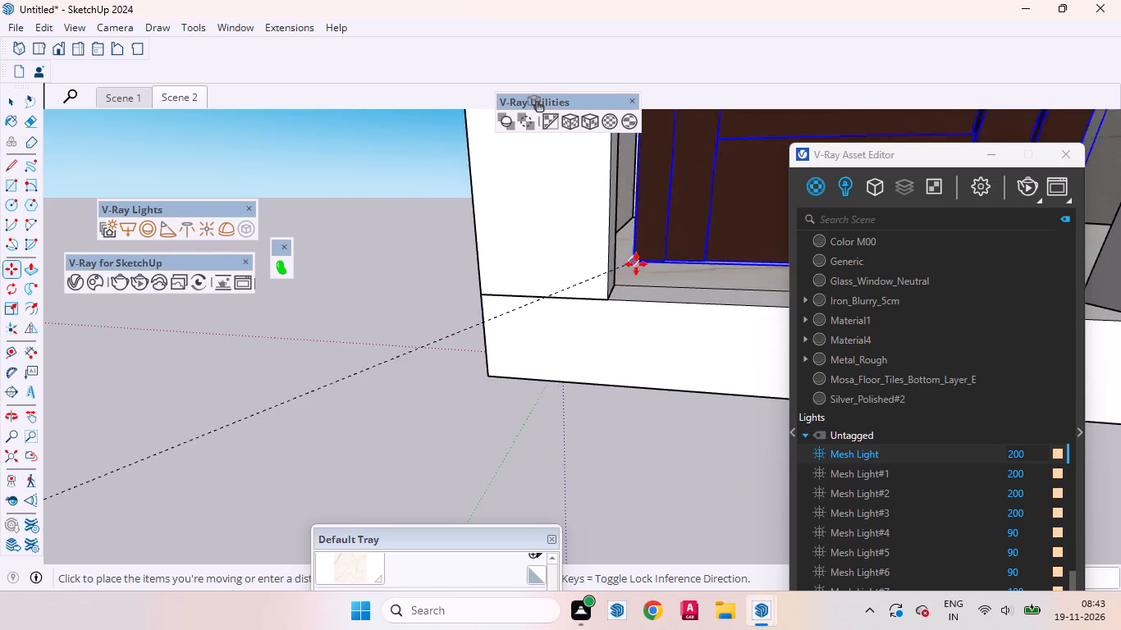
middle_drag(637, 270, 484, 435)
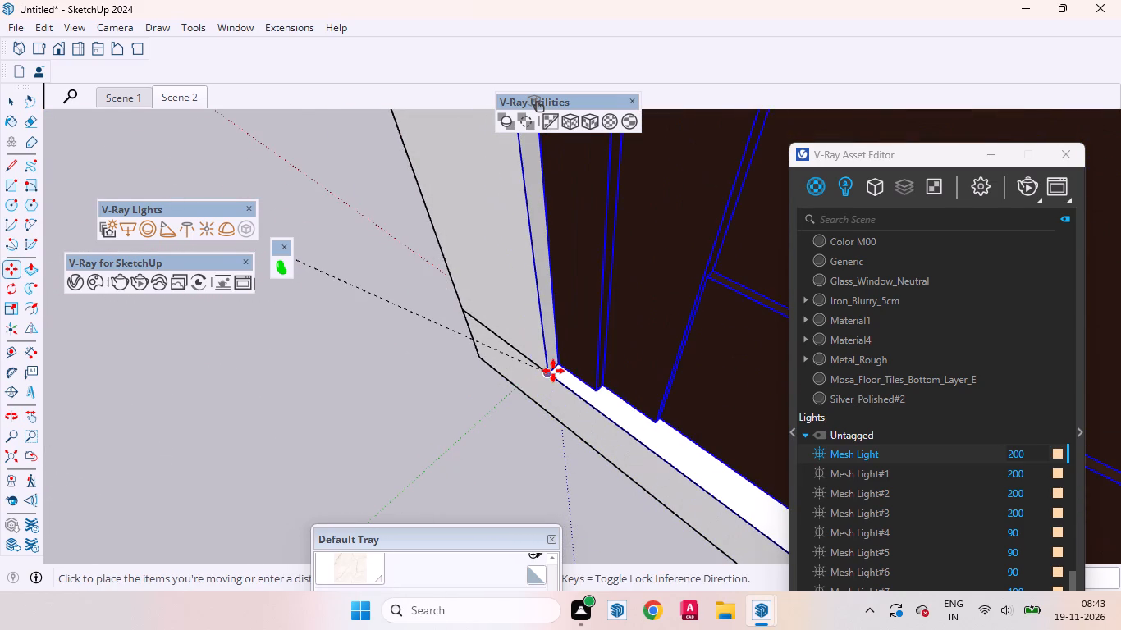
click(551, 372)
key(space)
scroll(528, 429, down, 3)
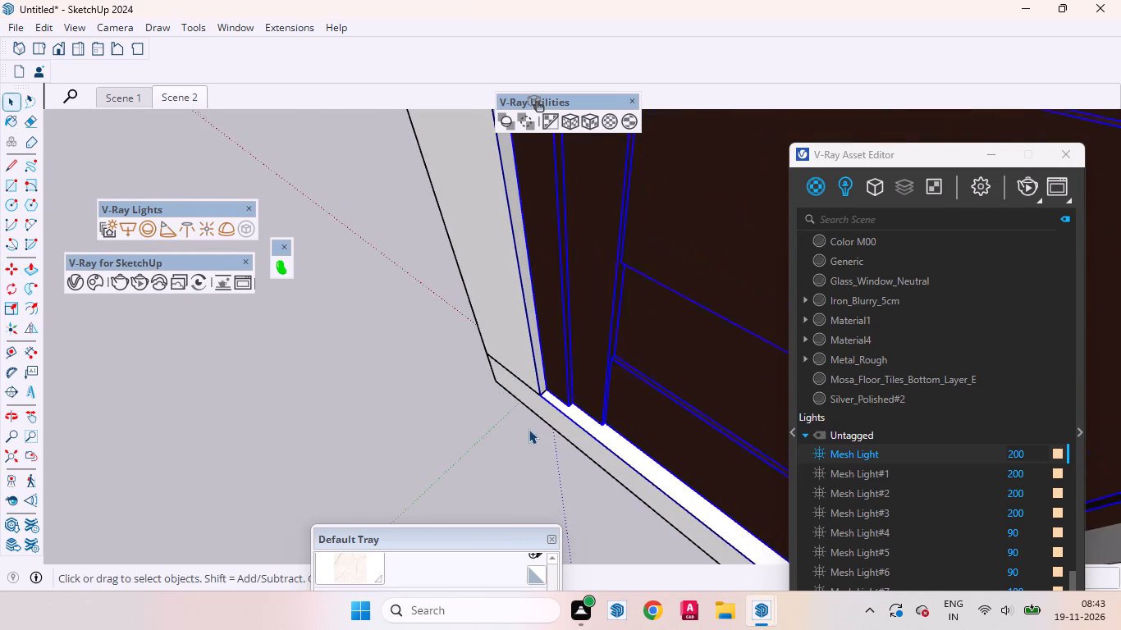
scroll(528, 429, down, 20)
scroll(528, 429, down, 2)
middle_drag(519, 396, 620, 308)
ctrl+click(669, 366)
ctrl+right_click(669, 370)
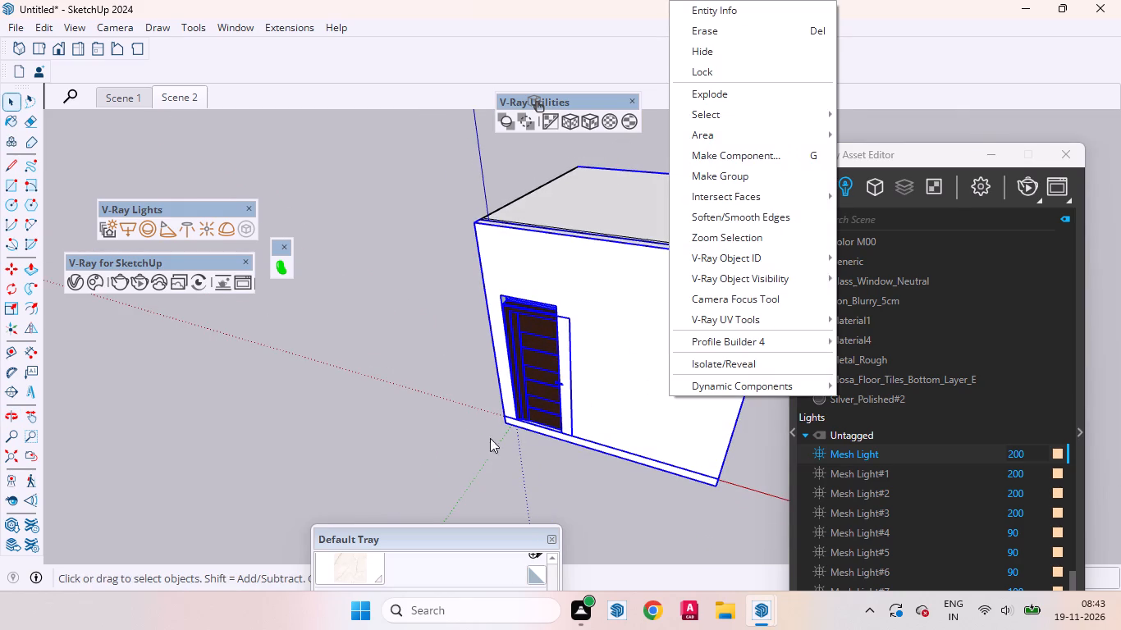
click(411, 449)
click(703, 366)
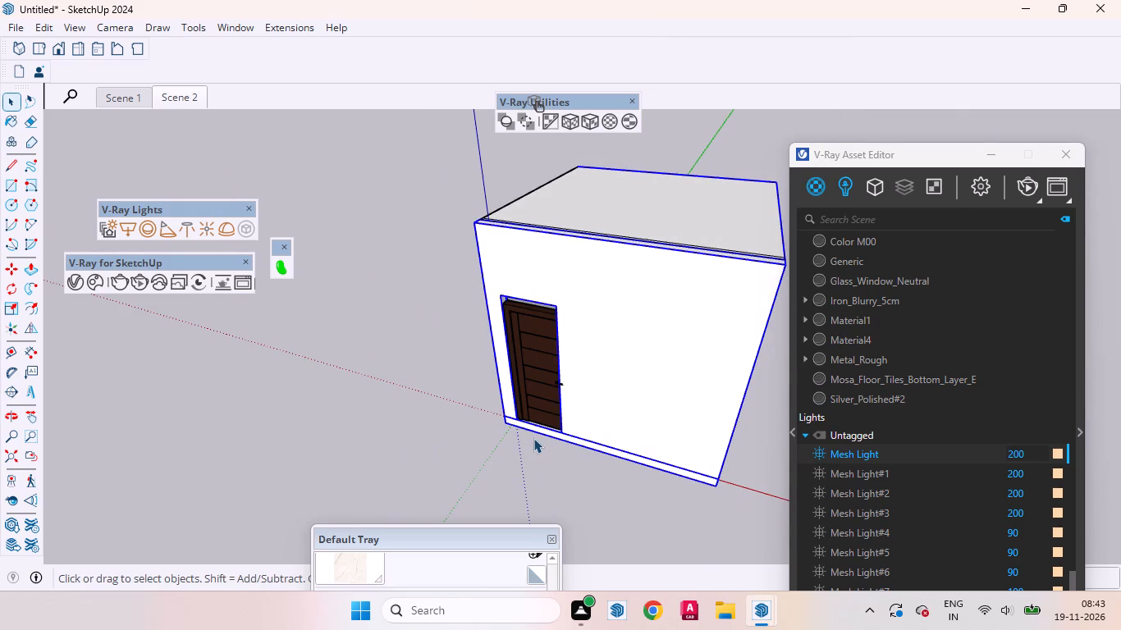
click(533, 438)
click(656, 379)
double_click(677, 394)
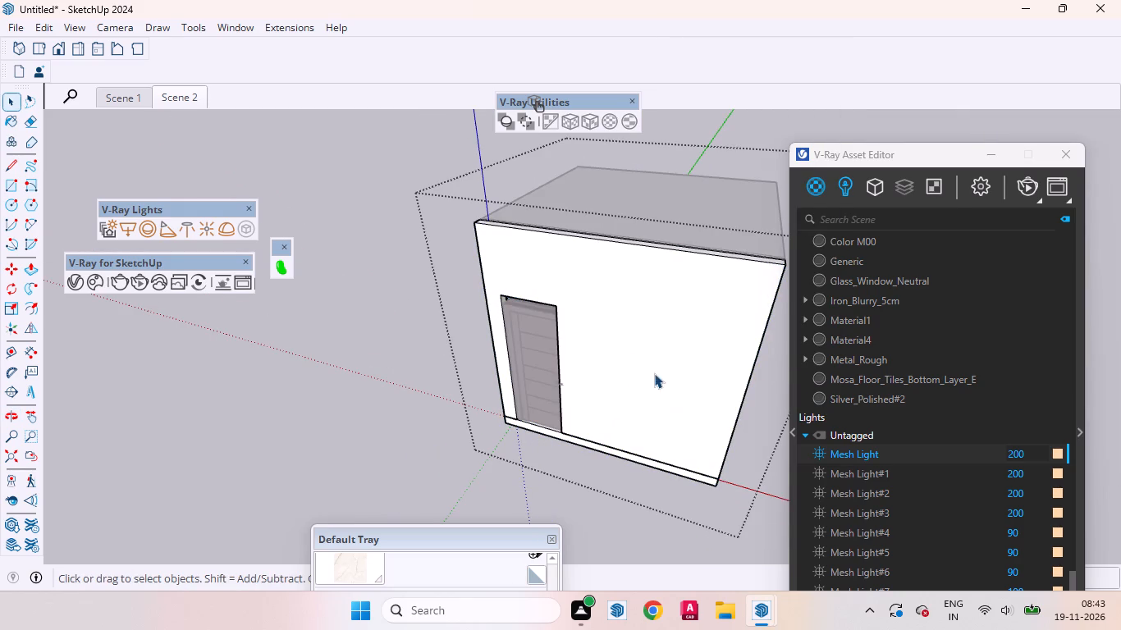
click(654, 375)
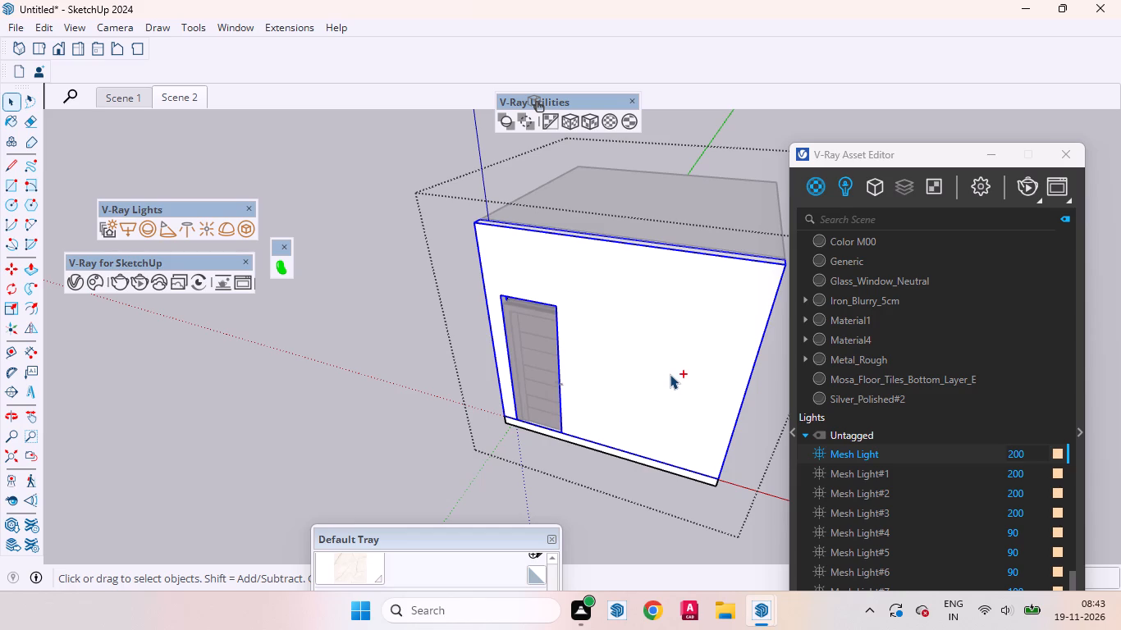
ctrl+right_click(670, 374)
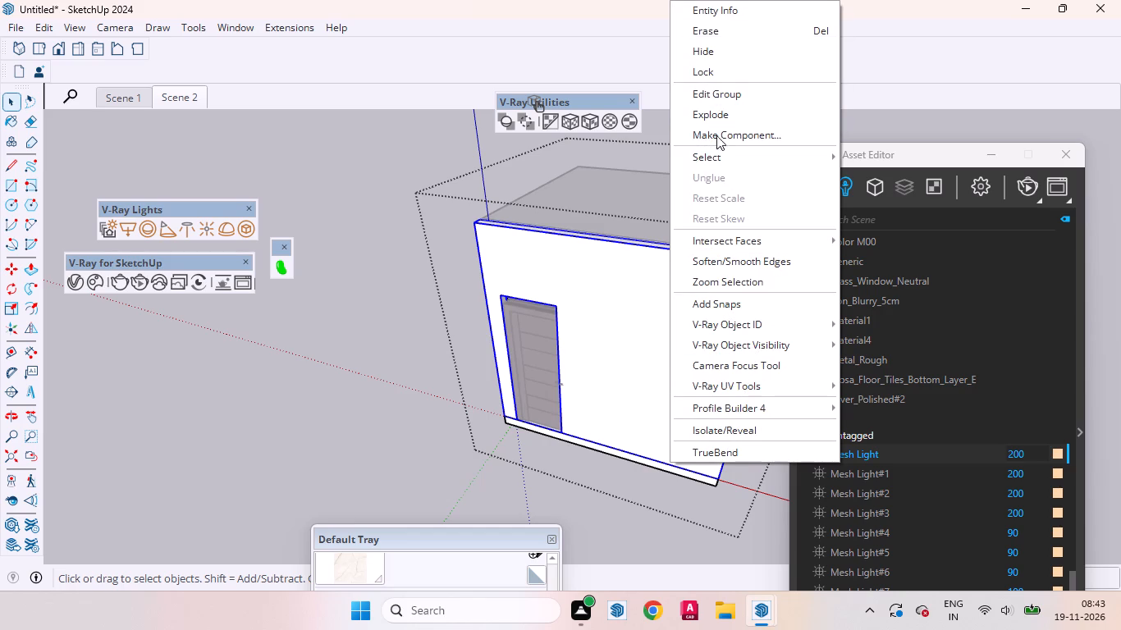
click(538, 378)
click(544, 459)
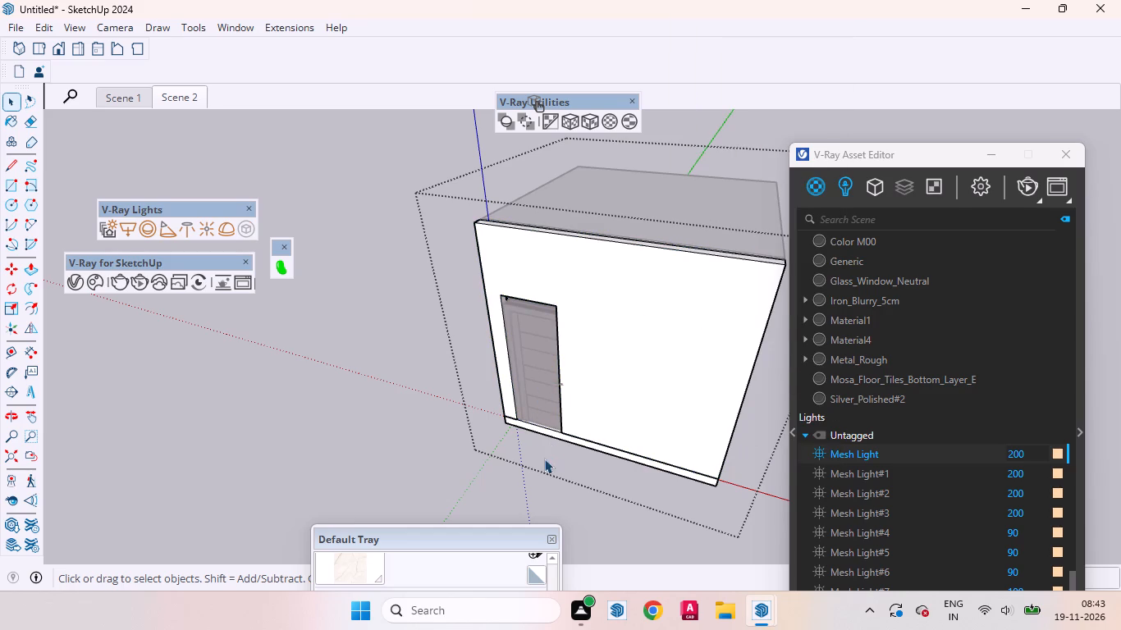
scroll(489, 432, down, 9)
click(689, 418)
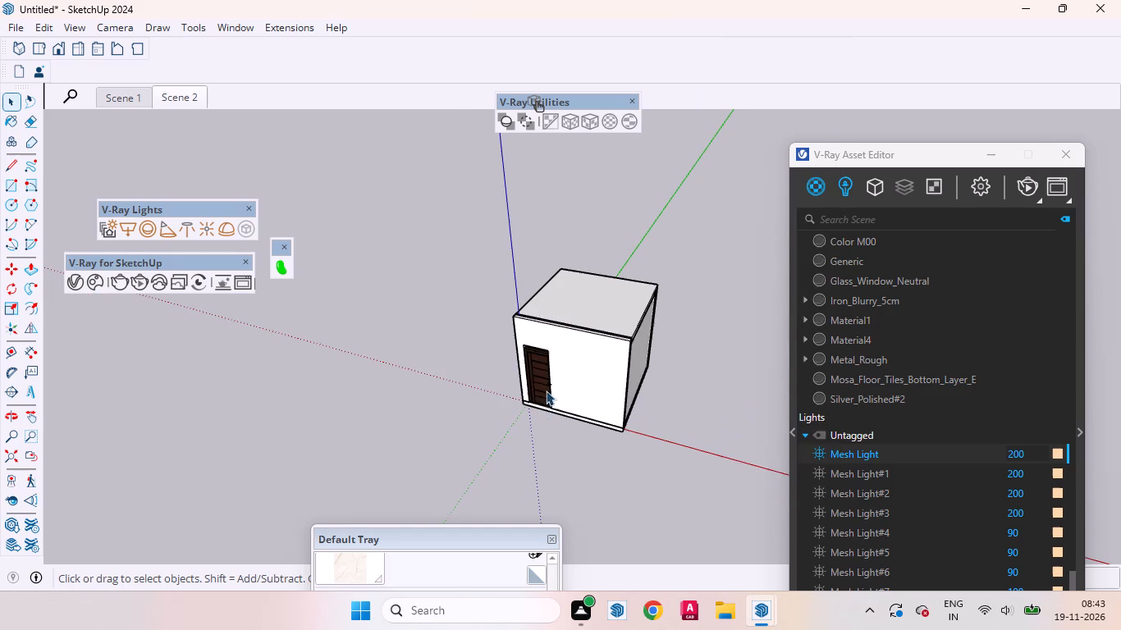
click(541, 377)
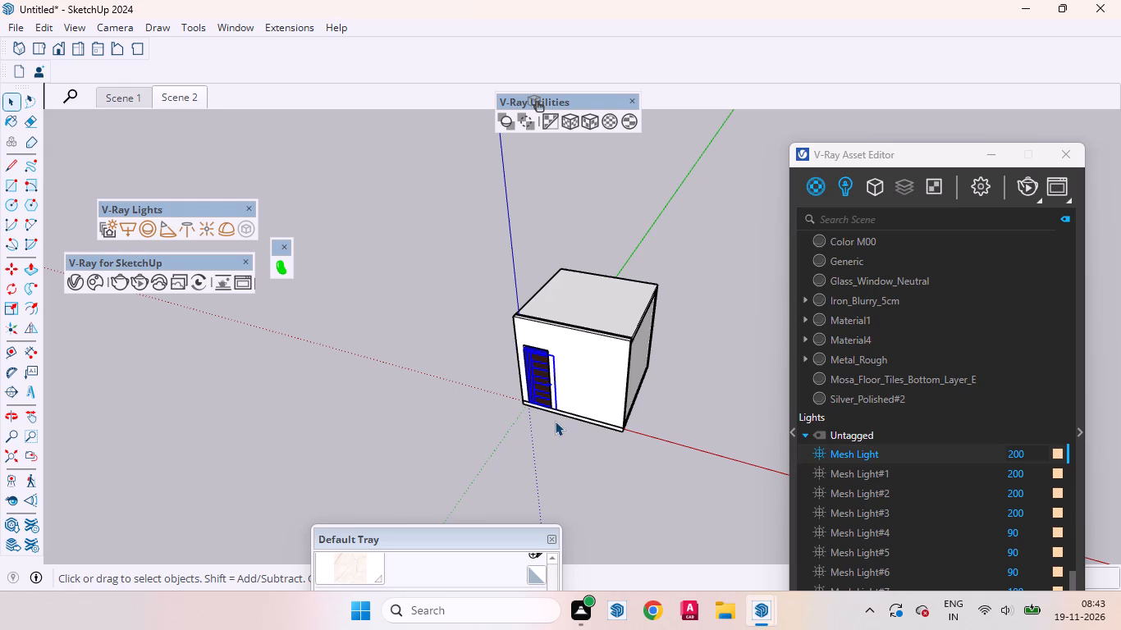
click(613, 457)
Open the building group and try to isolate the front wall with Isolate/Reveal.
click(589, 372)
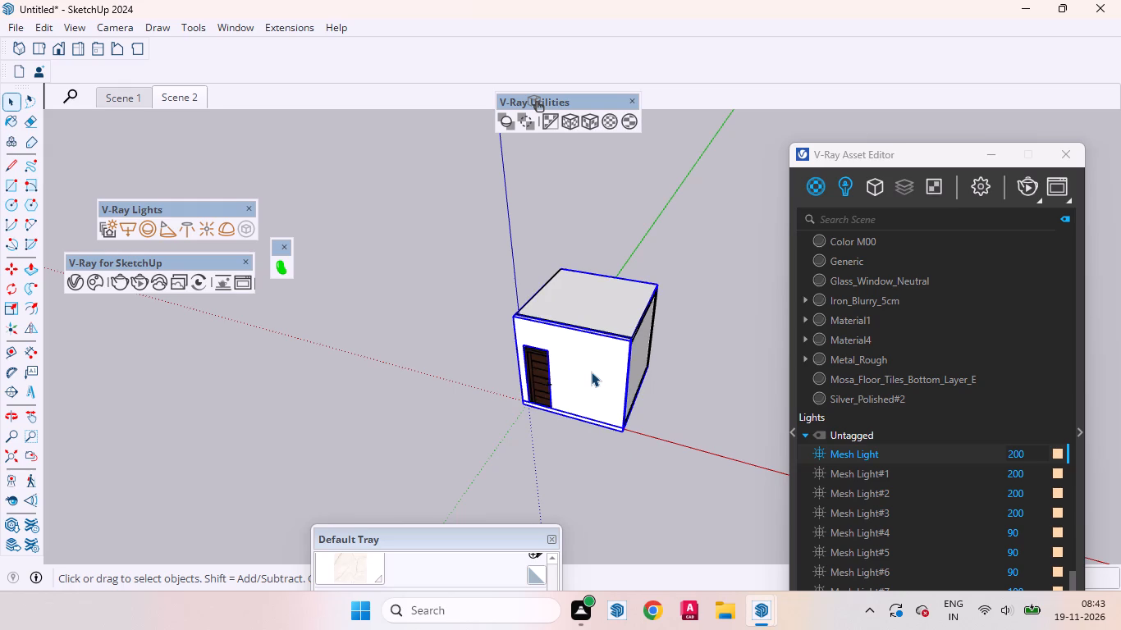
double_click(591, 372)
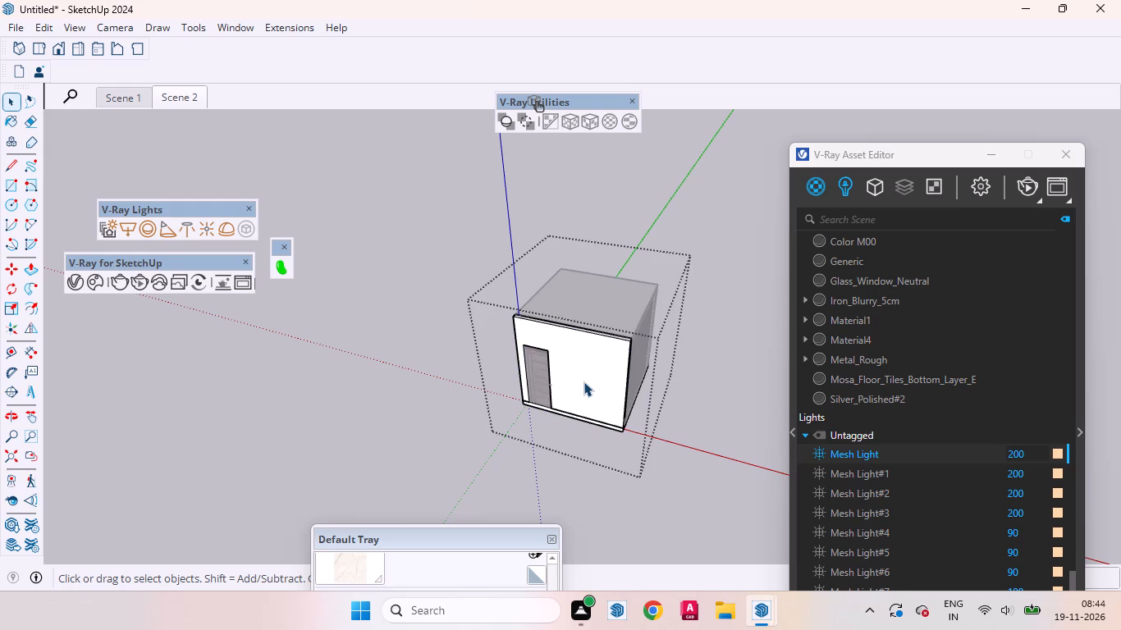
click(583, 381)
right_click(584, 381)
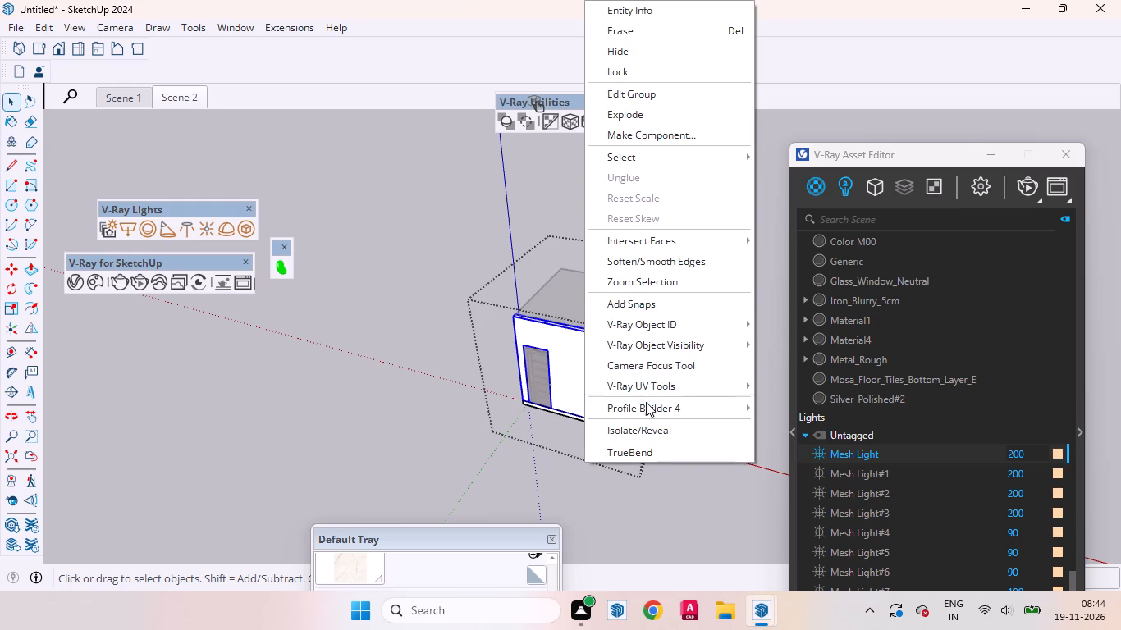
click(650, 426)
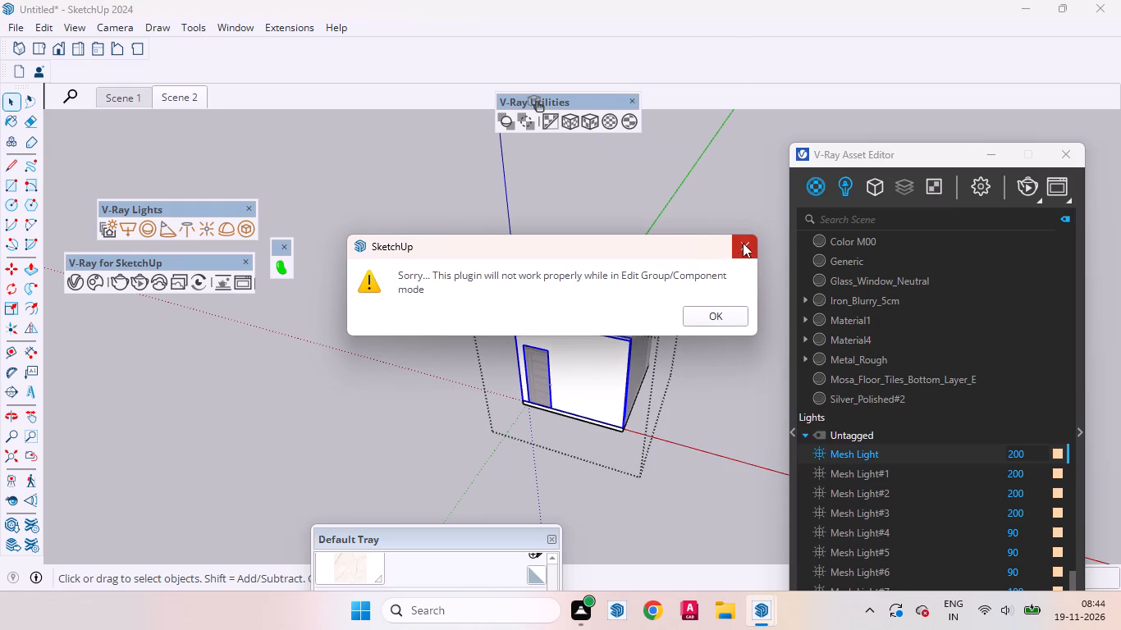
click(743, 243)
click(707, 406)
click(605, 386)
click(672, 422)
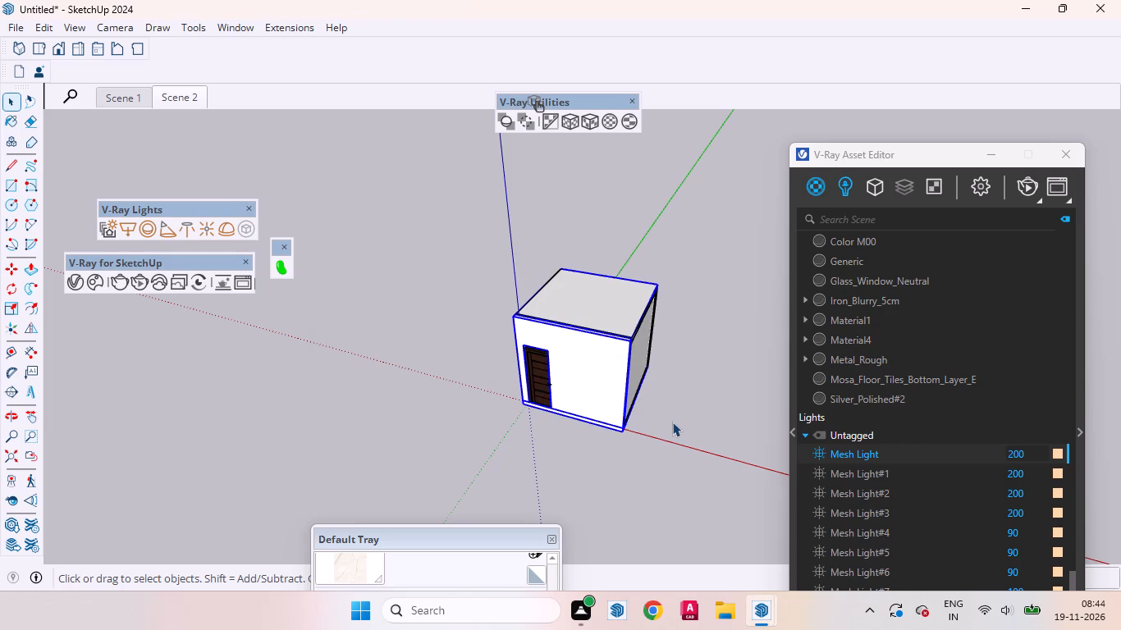
Scale the door narrower along its width so its free side meets the opposite jamb of the opening.
scroll(486, 363, up, 11)
middle_drag(583, 463, 638, 409)
scroll(638, 408, up, 1)
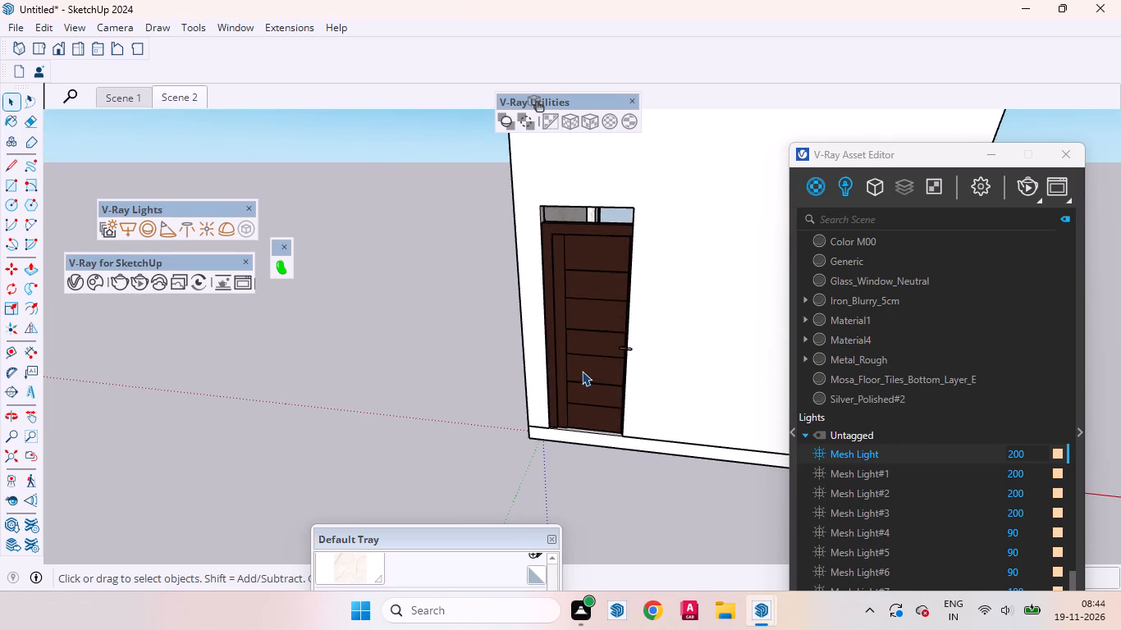
click(583, 370)
triple_click(590, 358)
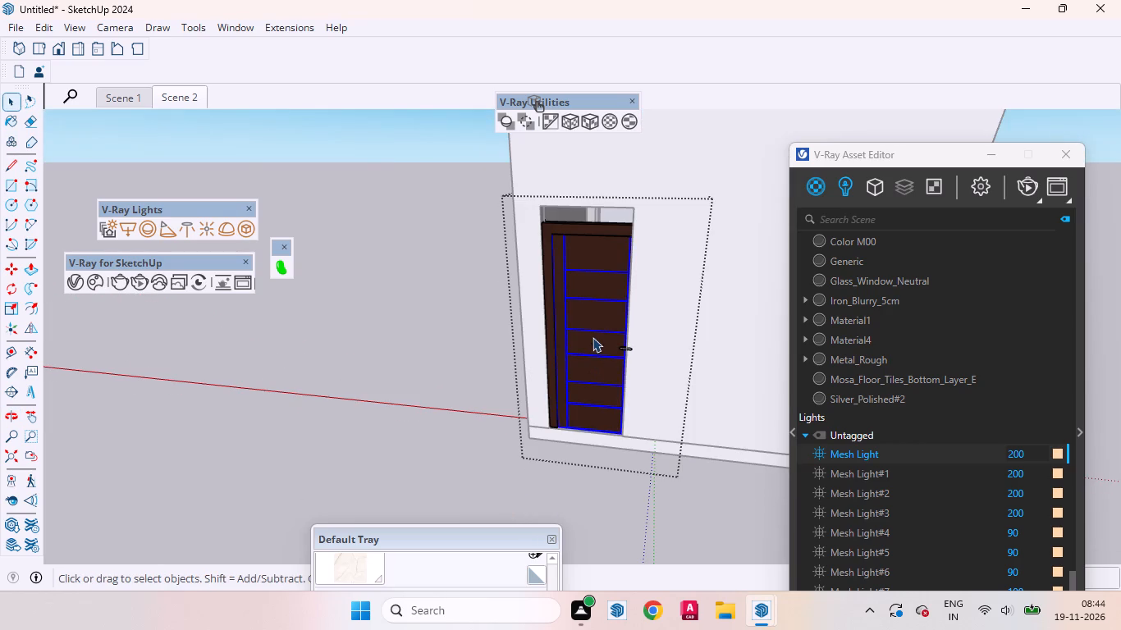
click(431, 497)
click(587, 361)
middle_drag(611, 356, 643, 339)
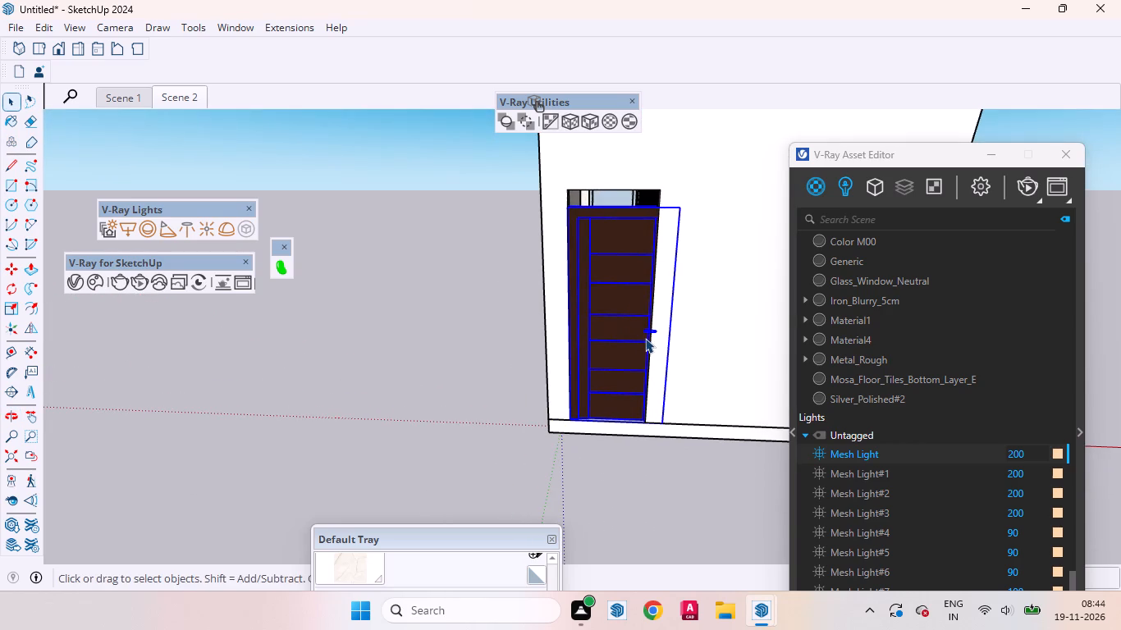
key(s)
click(668, 316)
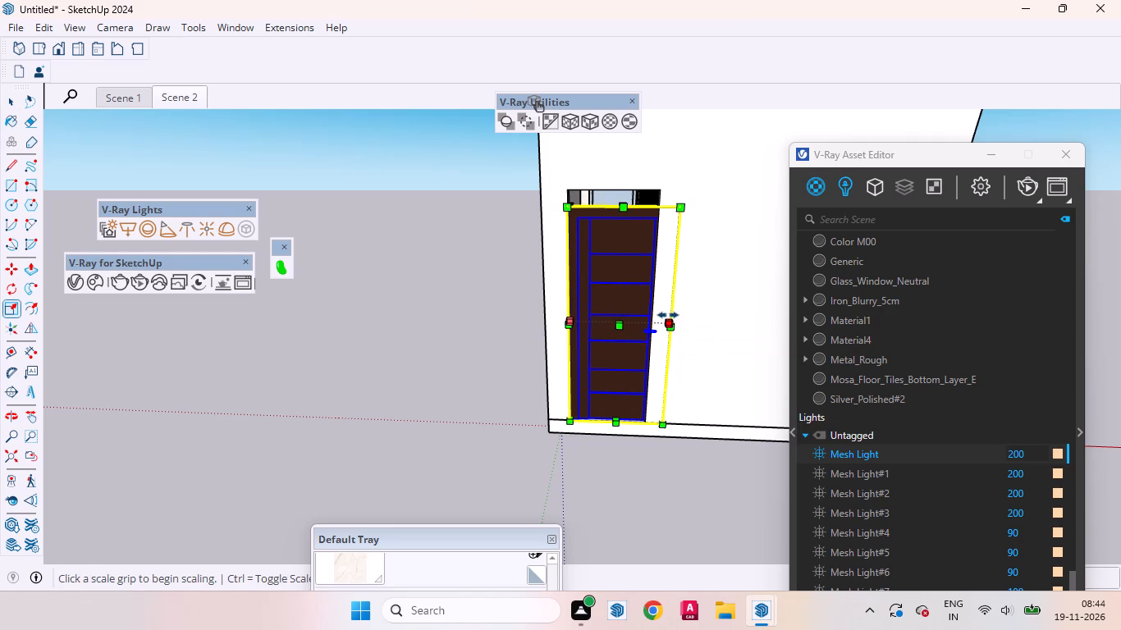
click(656, 313)
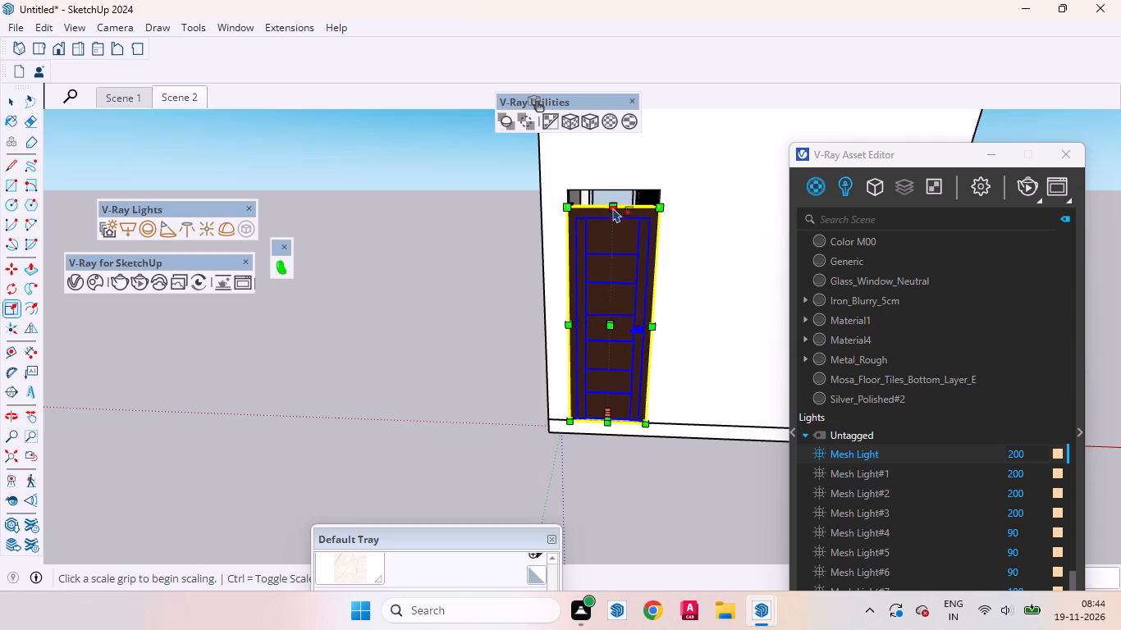
Scale the door upward along the blue axis so its top meets the head of the opening.
scroll(607, 193, up, 6)
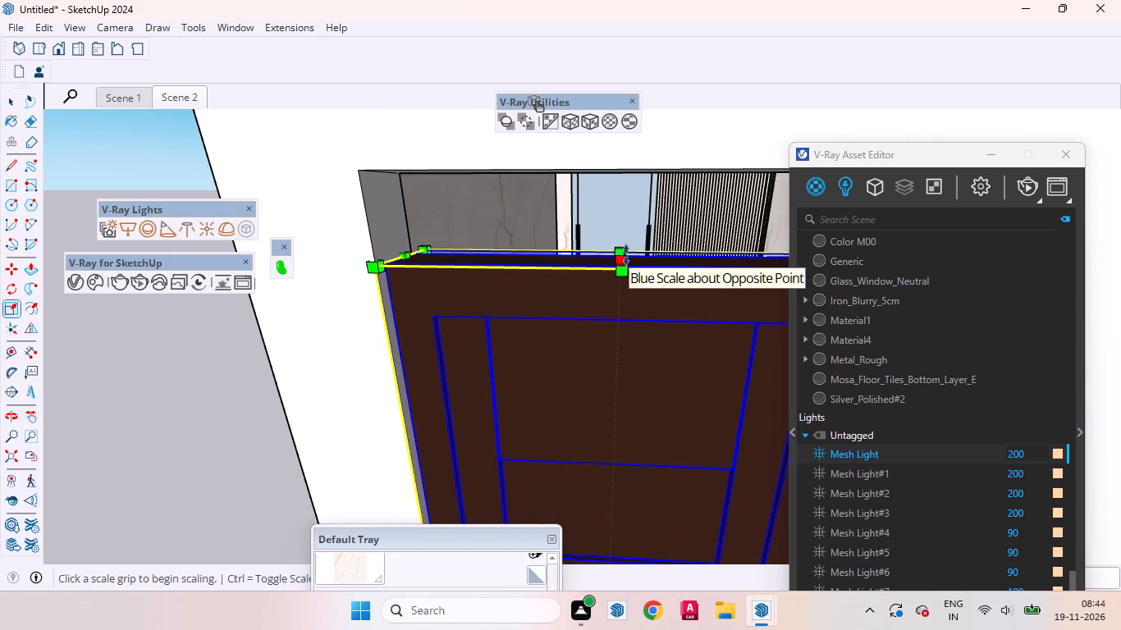
click(626, 255)
click(636, 170)
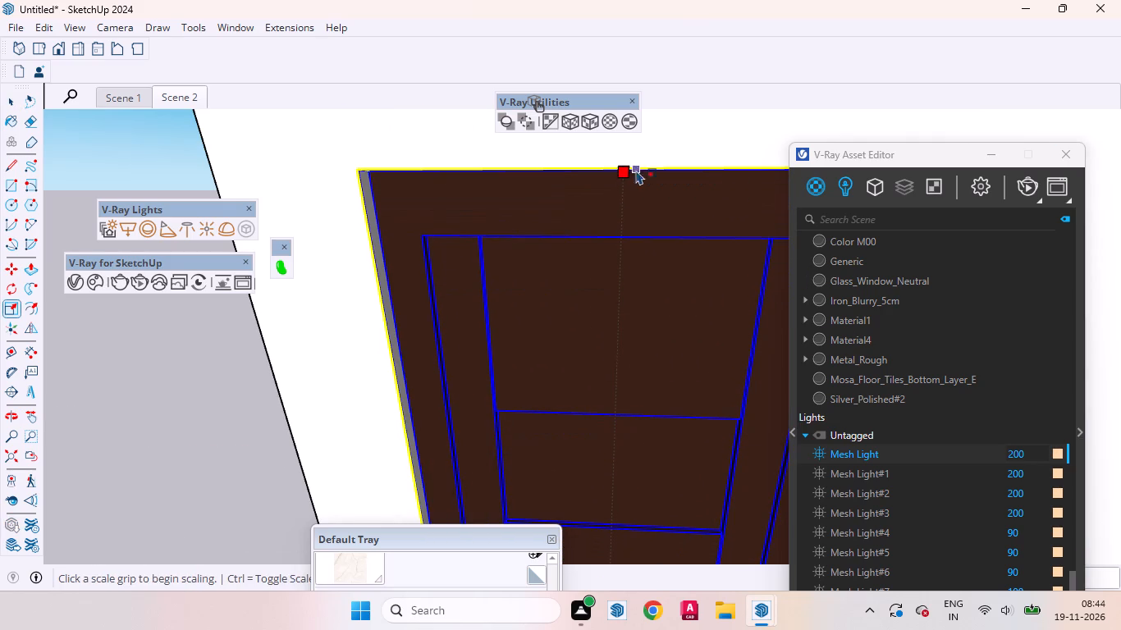
key(space)
click(263, 445)
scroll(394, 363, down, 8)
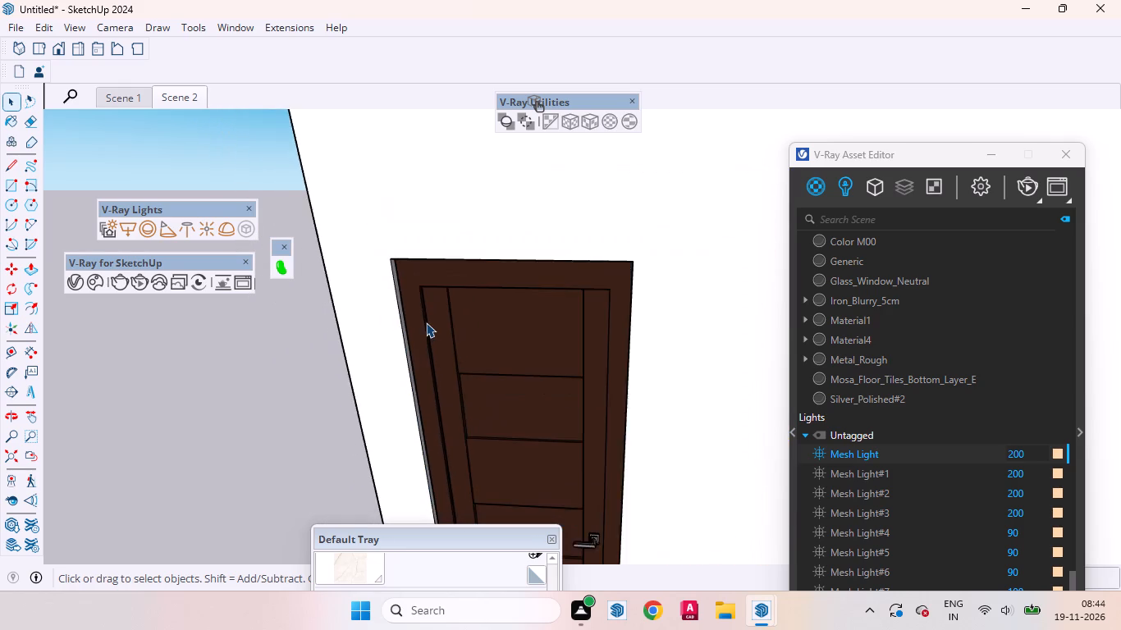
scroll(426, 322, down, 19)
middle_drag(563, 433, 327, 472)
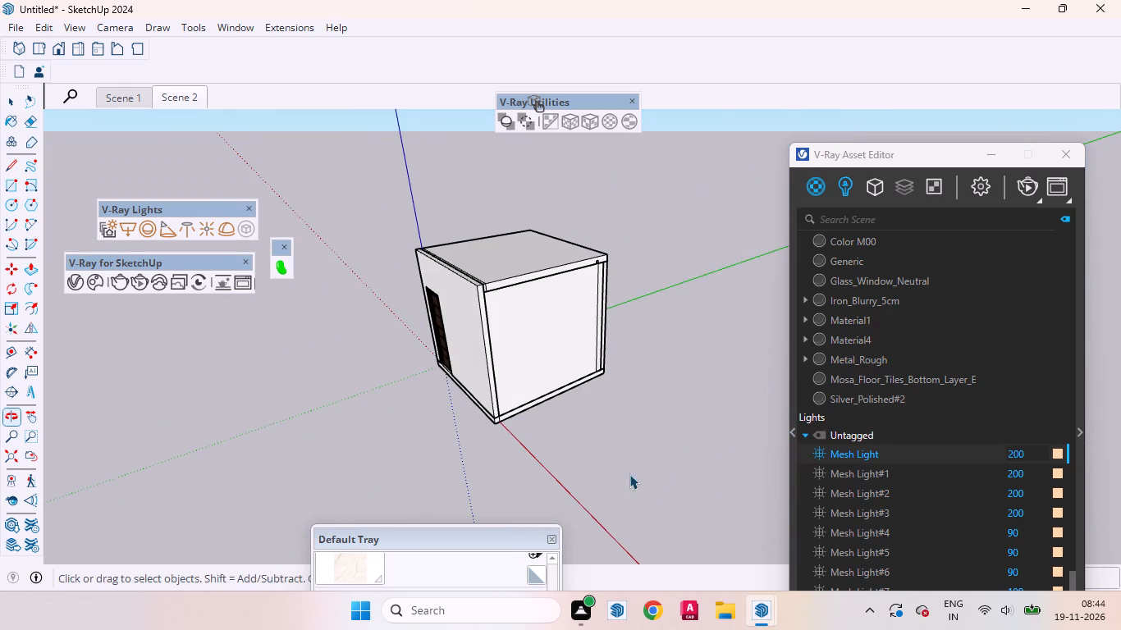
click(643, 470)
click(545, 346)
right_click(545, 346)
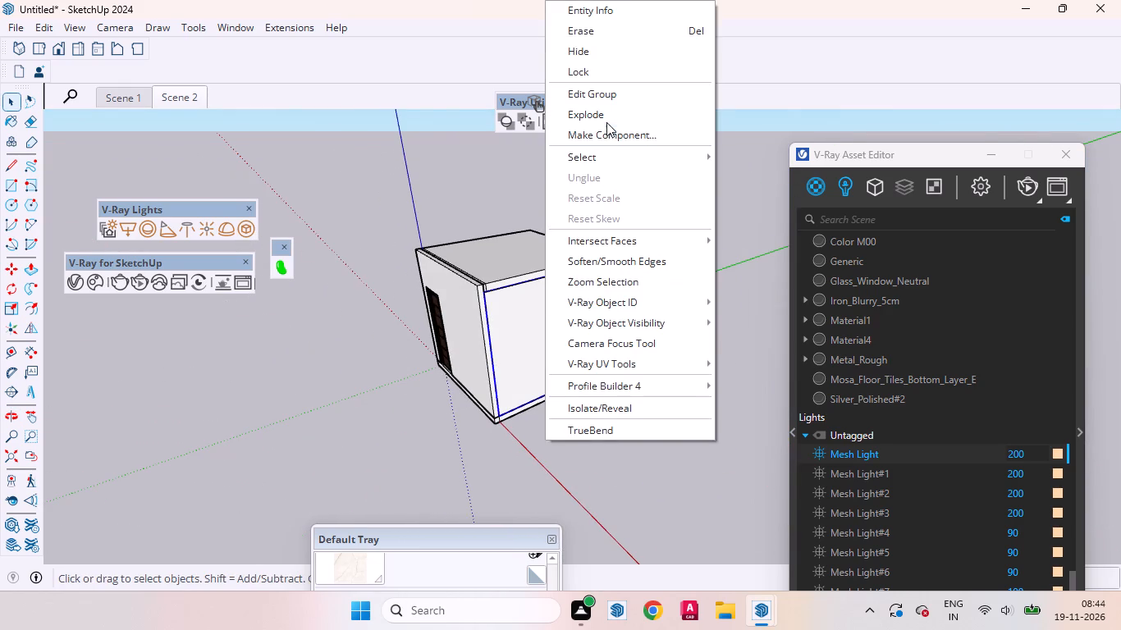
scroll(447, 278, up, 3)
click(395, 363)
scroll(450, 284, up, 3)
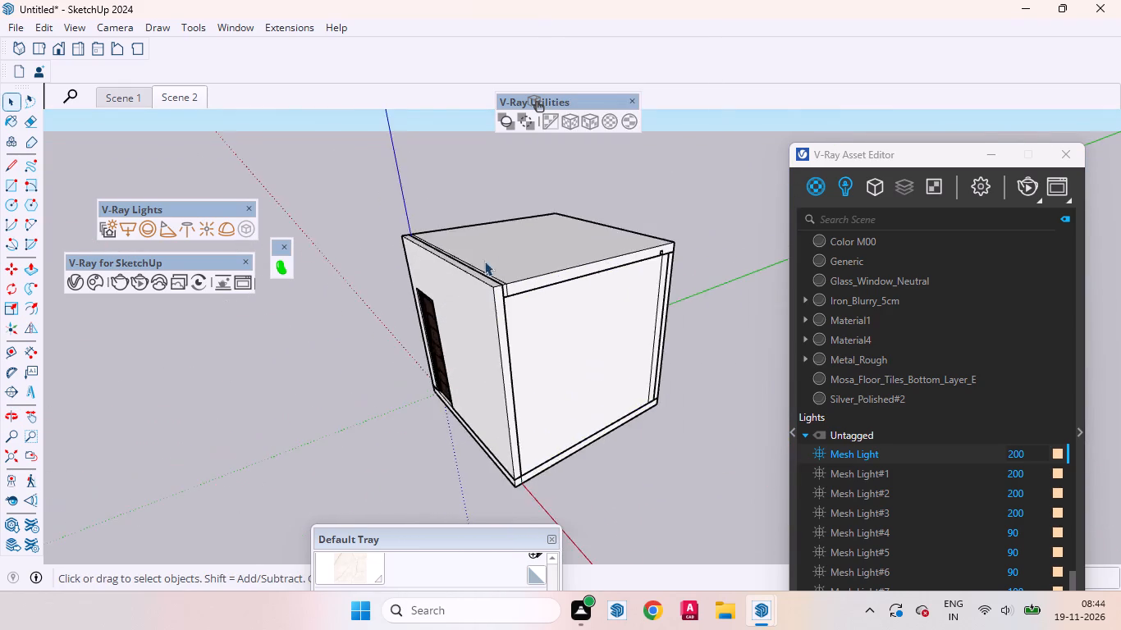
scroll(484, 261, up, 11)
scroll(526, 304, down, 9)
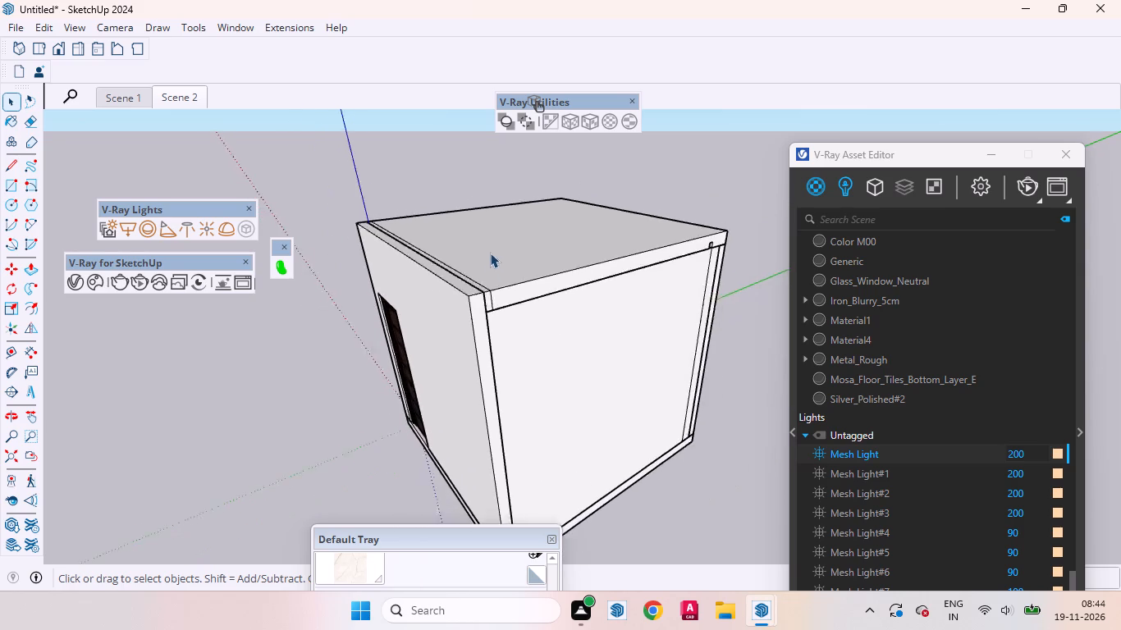
Hide the large side wall group that closes off the view into the bathroom.
scroll(490, 253, down, 2)
click(588, 391)
right_click(588, 392)
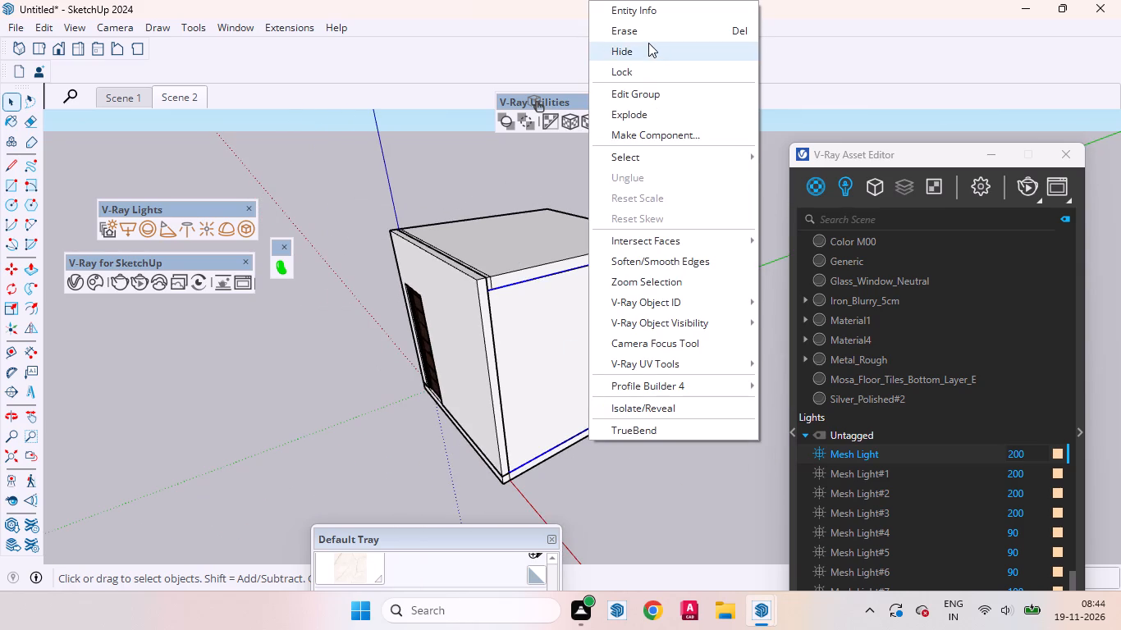
click(648, 43)
Move the door by its bottom room-side corner to the bottom corner of the opening at the wall's inner face.
scroll(590, 399, up, 7)
middle_drag(474, 337, 396, 340)
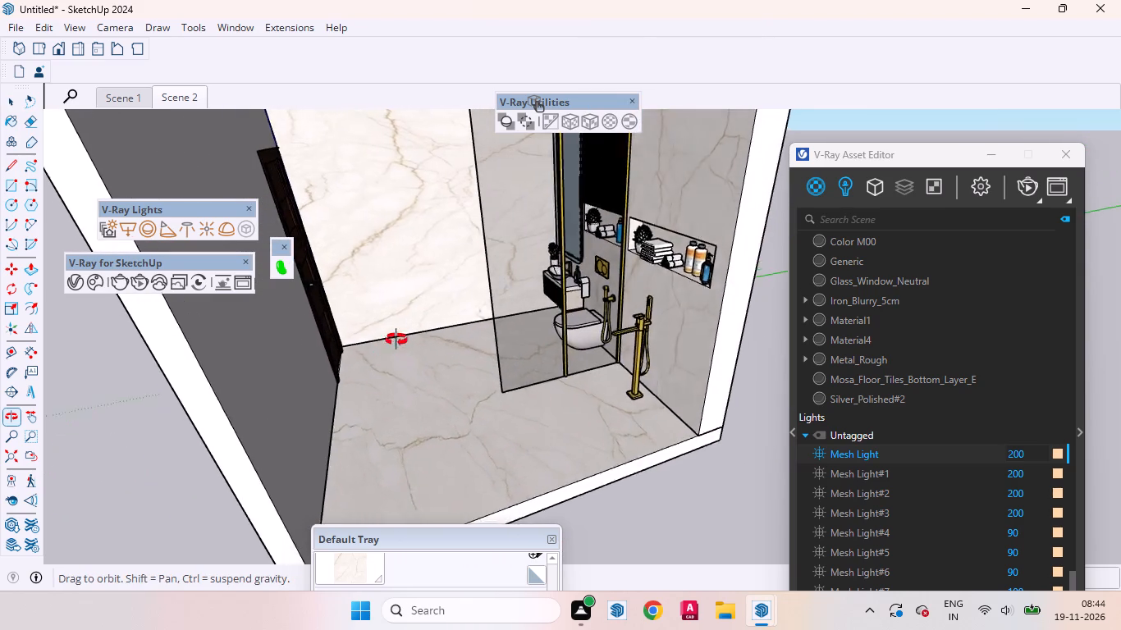
middle_drag(396, 340, 376, 381)
scroll(355, 352, up, 18)
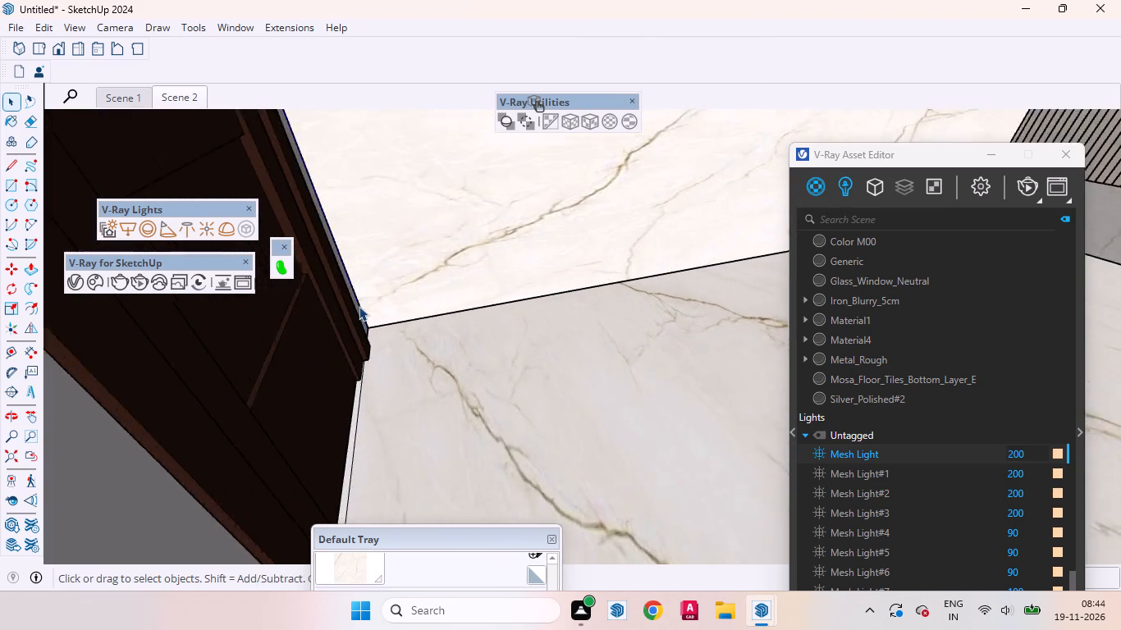
scroll(359, 306, up, 1)
middle_drag(363, 323, 318, 310)
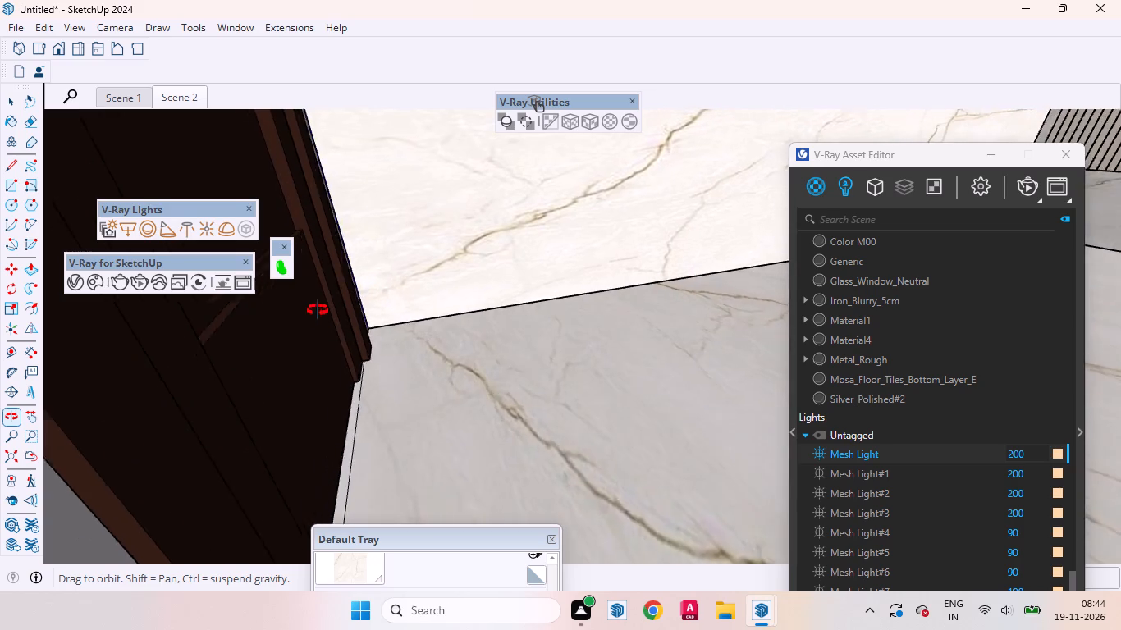
middle_drag(318, 310, 245, 411)
scroll(344, 338, up, 10)
middle_drag(402, 317, 197, 390)
scroll(397, 234, up, 3)
click(423, 222)
scroll(505, 368, down, 4)
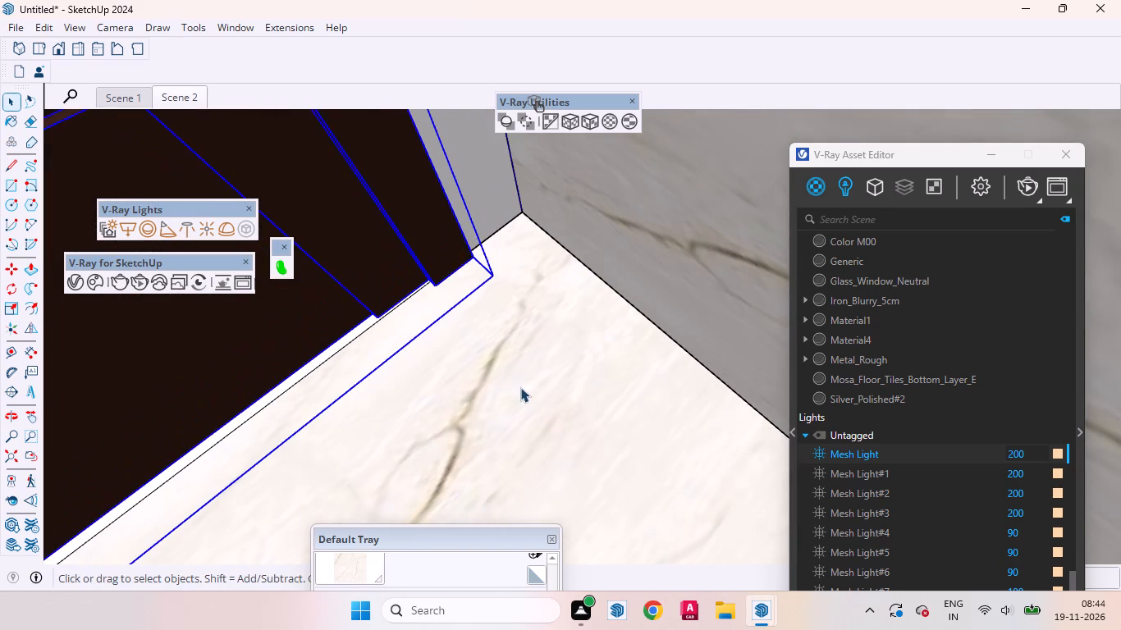
key(m)
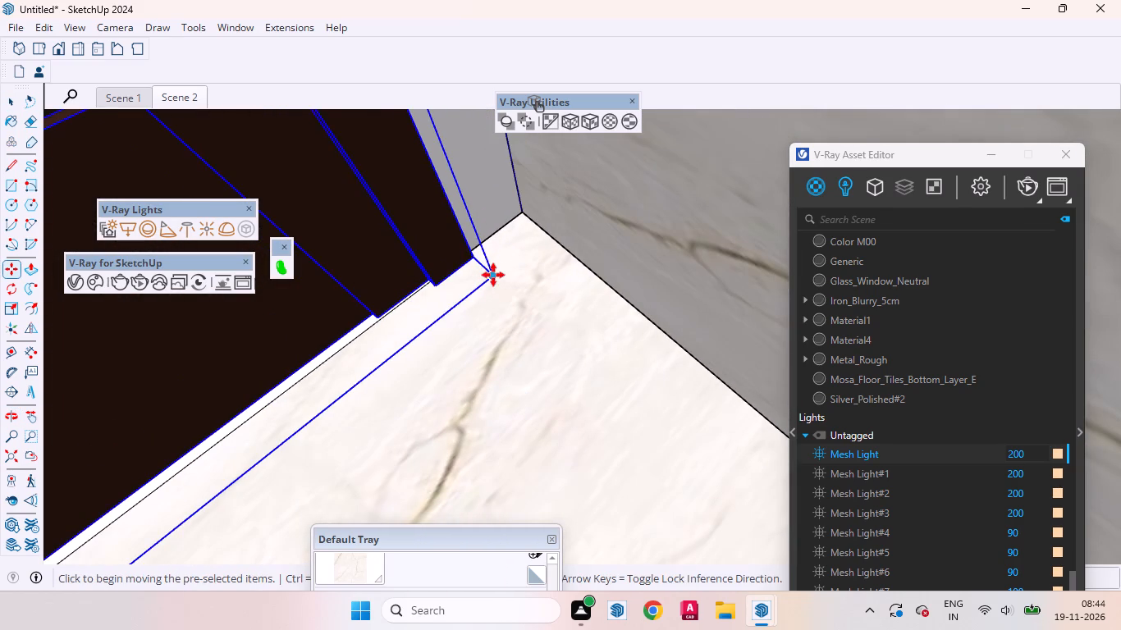
click(493, 275)
click(467, 258)
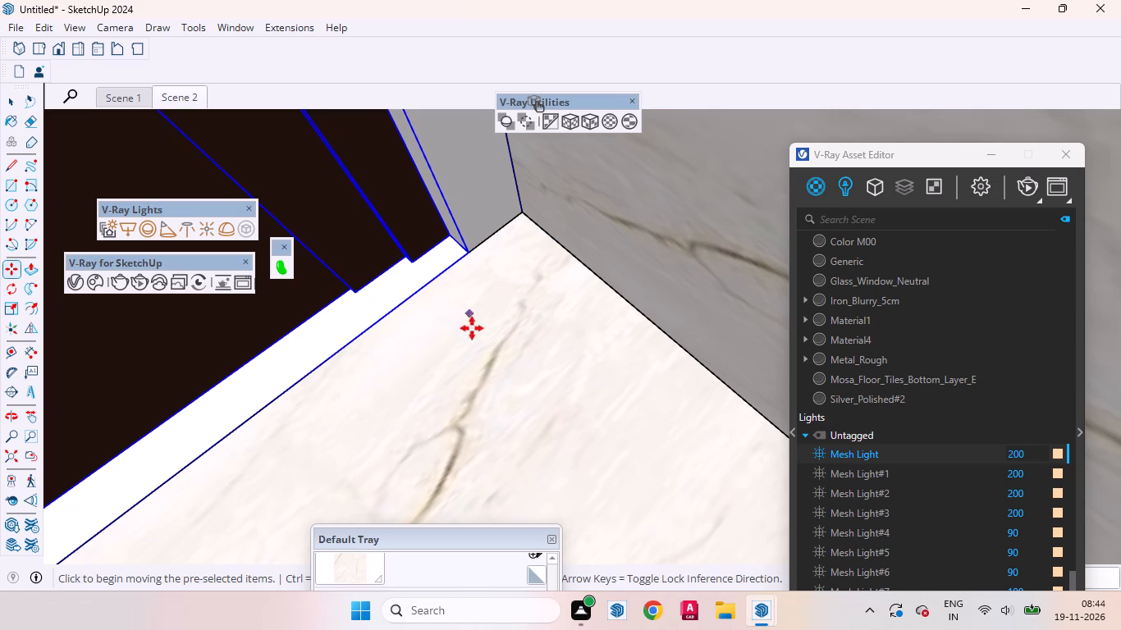
key(space)
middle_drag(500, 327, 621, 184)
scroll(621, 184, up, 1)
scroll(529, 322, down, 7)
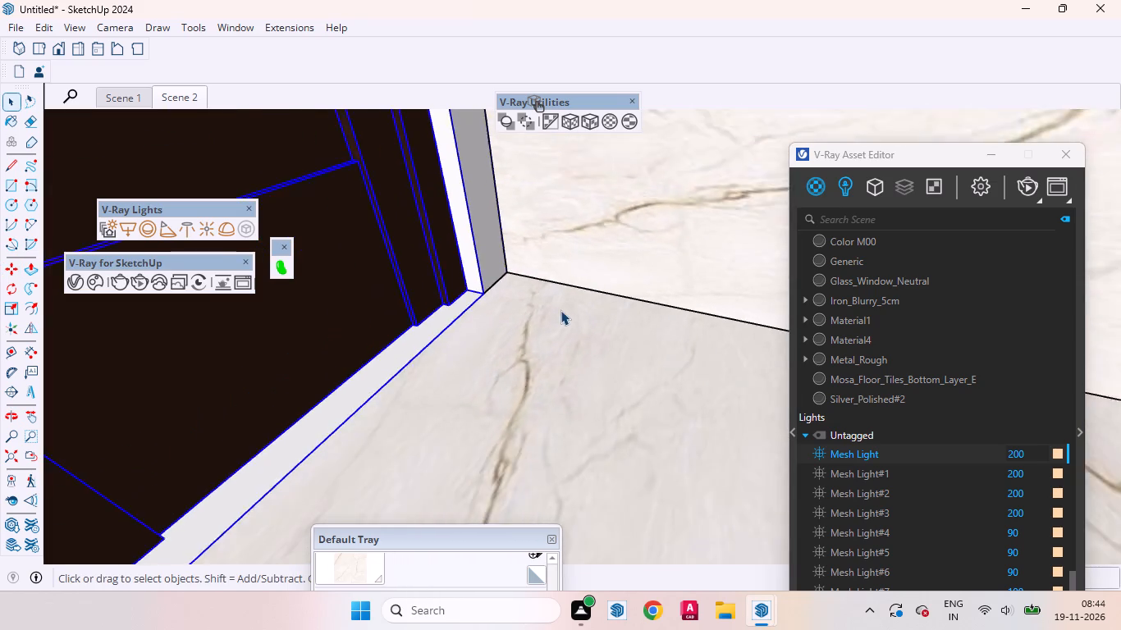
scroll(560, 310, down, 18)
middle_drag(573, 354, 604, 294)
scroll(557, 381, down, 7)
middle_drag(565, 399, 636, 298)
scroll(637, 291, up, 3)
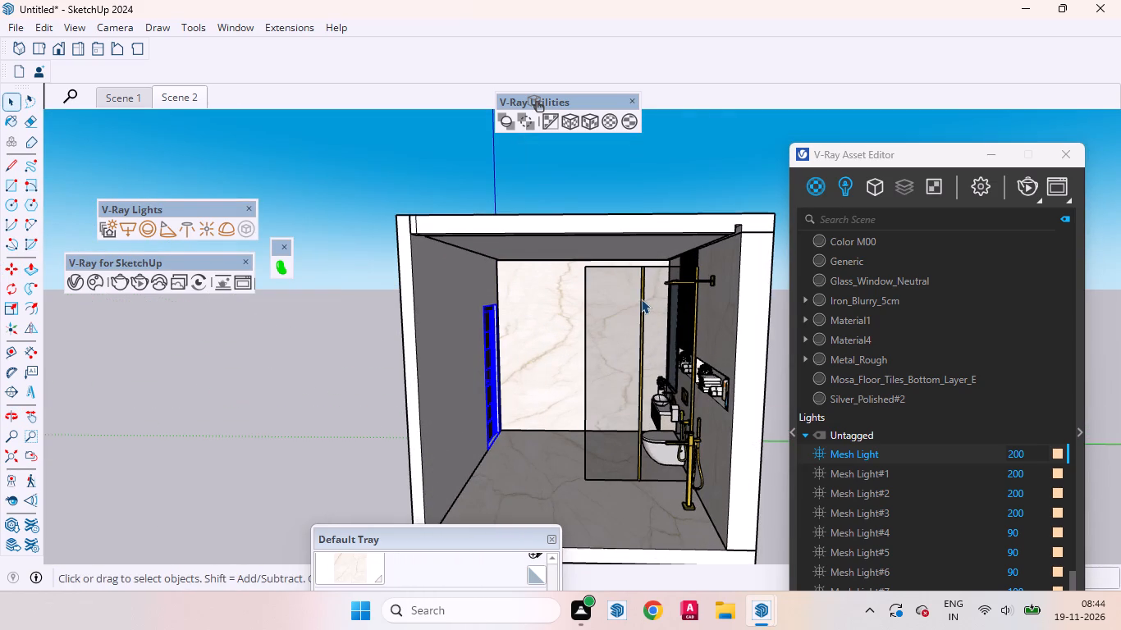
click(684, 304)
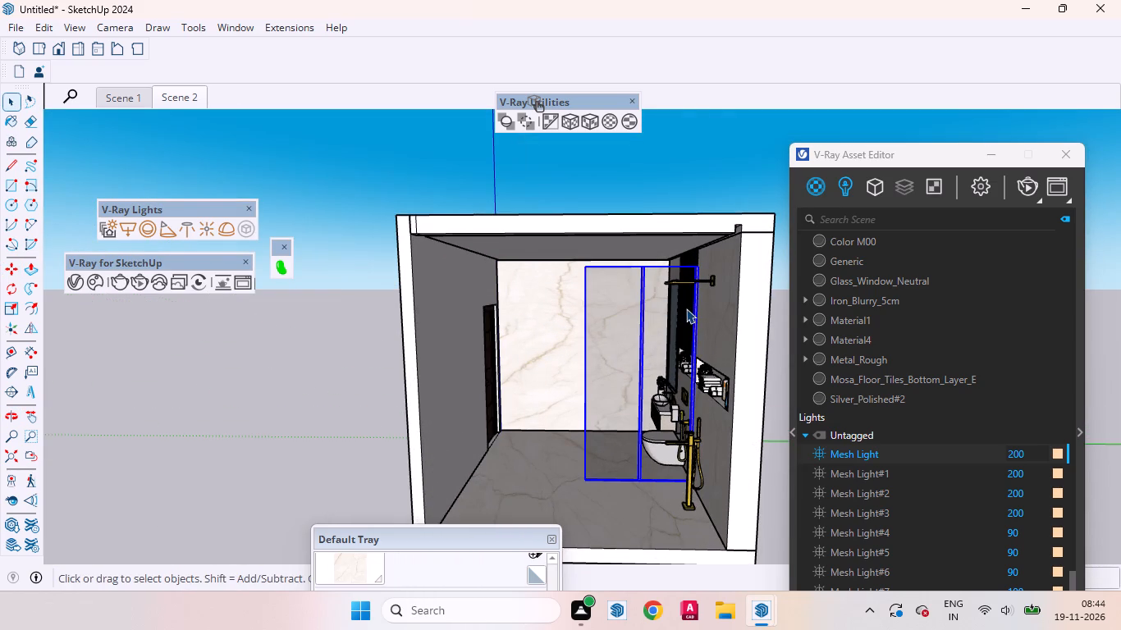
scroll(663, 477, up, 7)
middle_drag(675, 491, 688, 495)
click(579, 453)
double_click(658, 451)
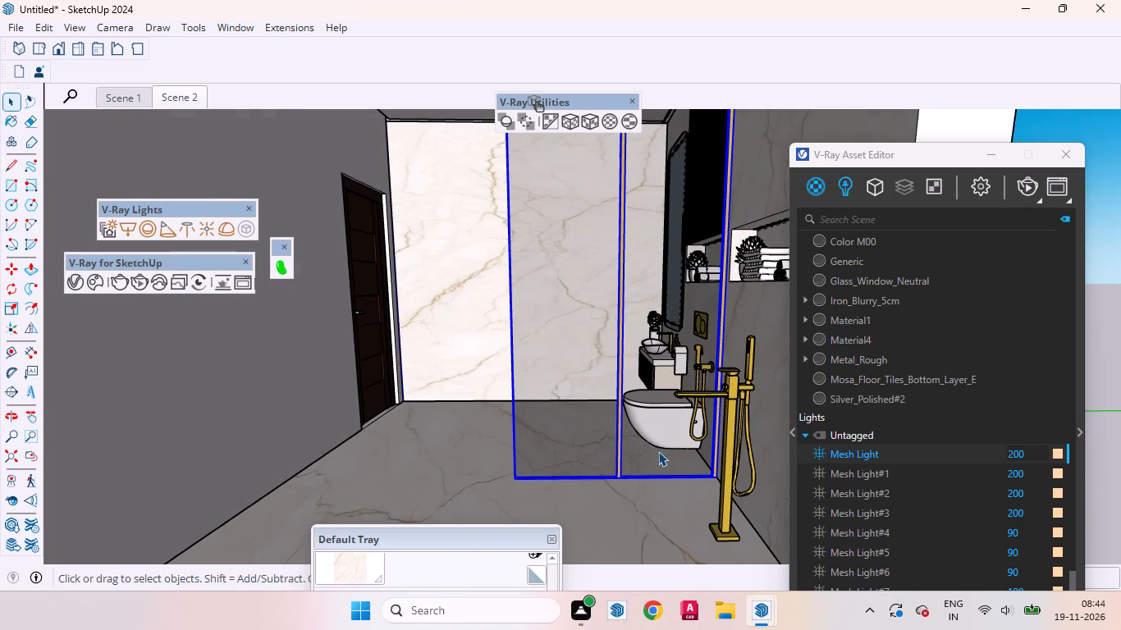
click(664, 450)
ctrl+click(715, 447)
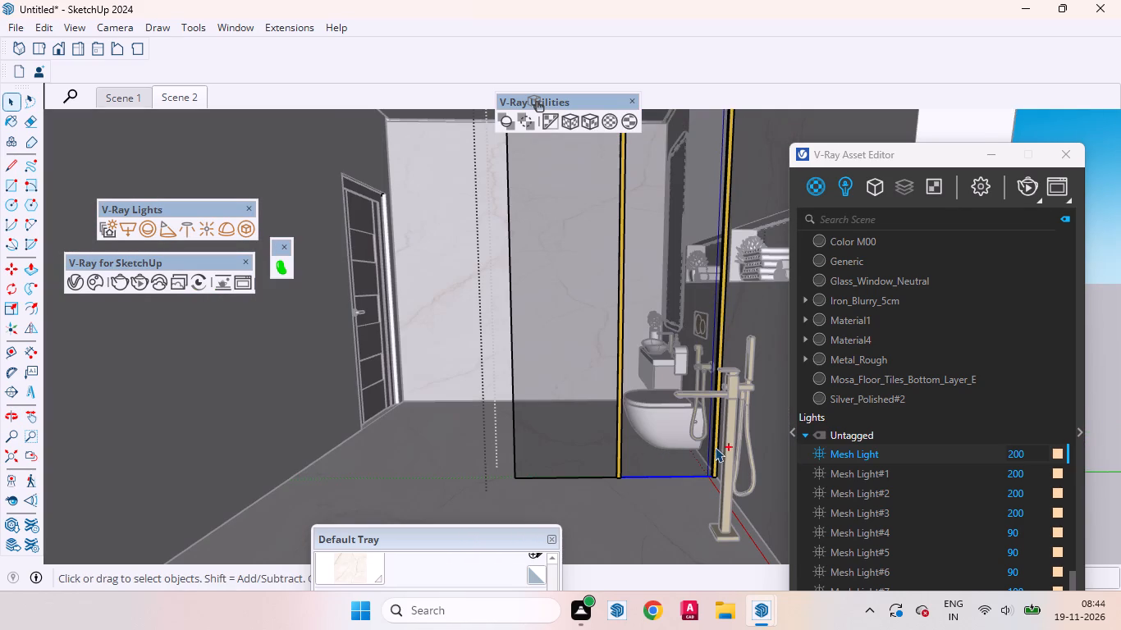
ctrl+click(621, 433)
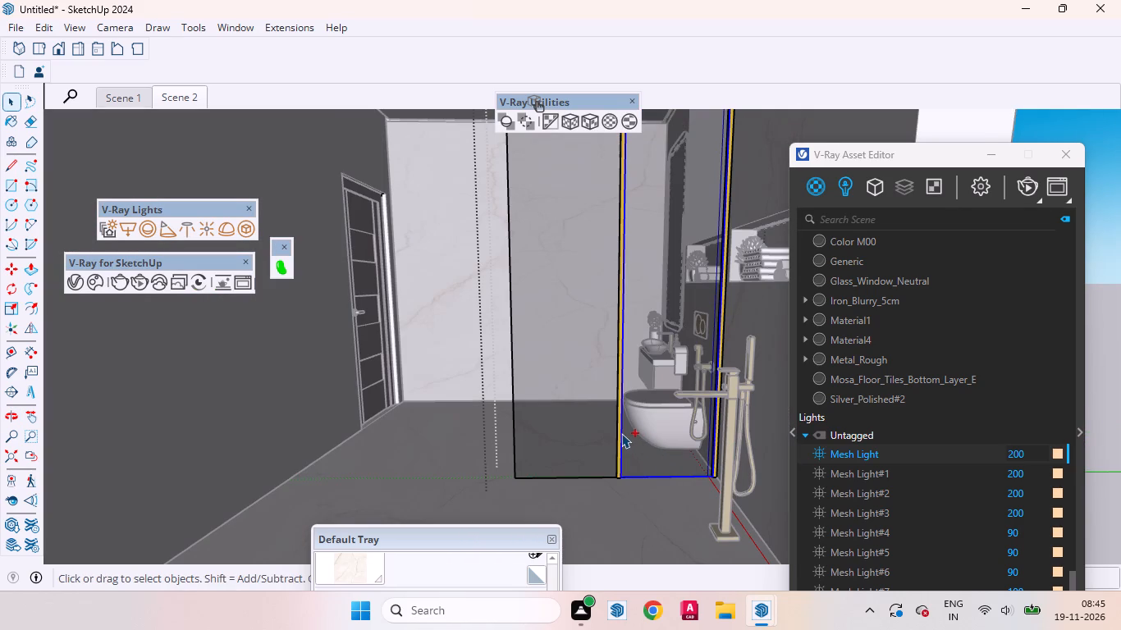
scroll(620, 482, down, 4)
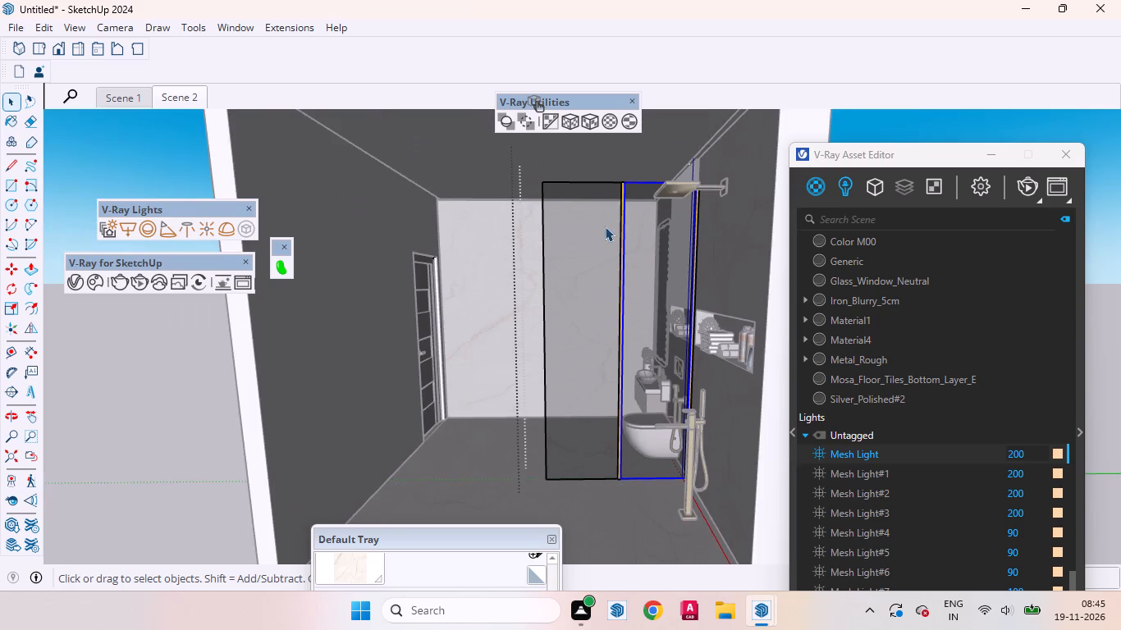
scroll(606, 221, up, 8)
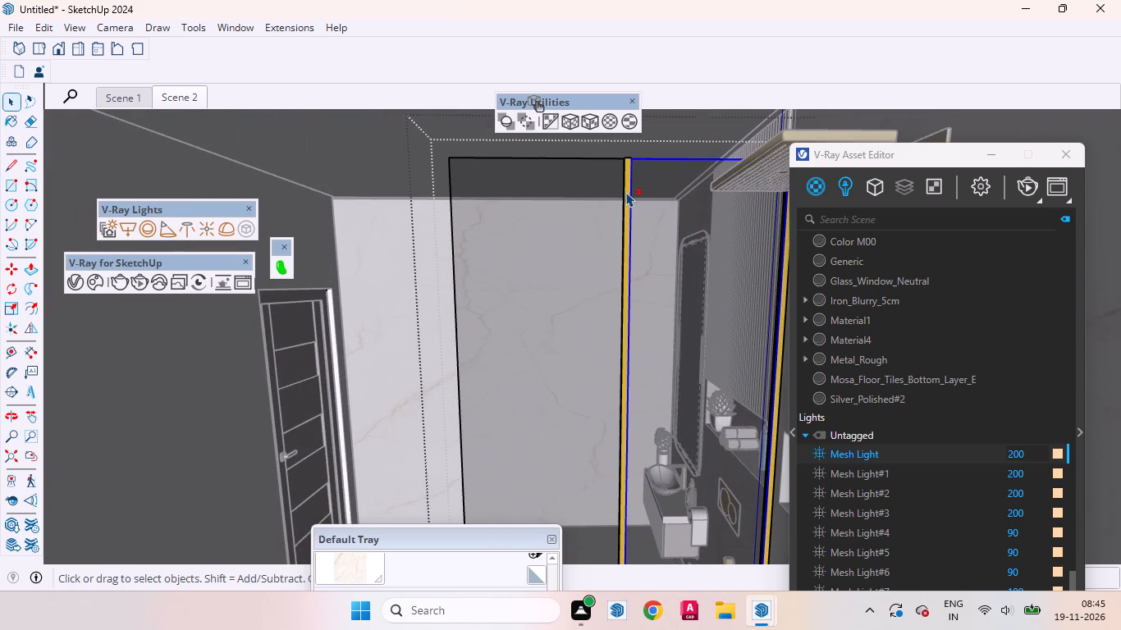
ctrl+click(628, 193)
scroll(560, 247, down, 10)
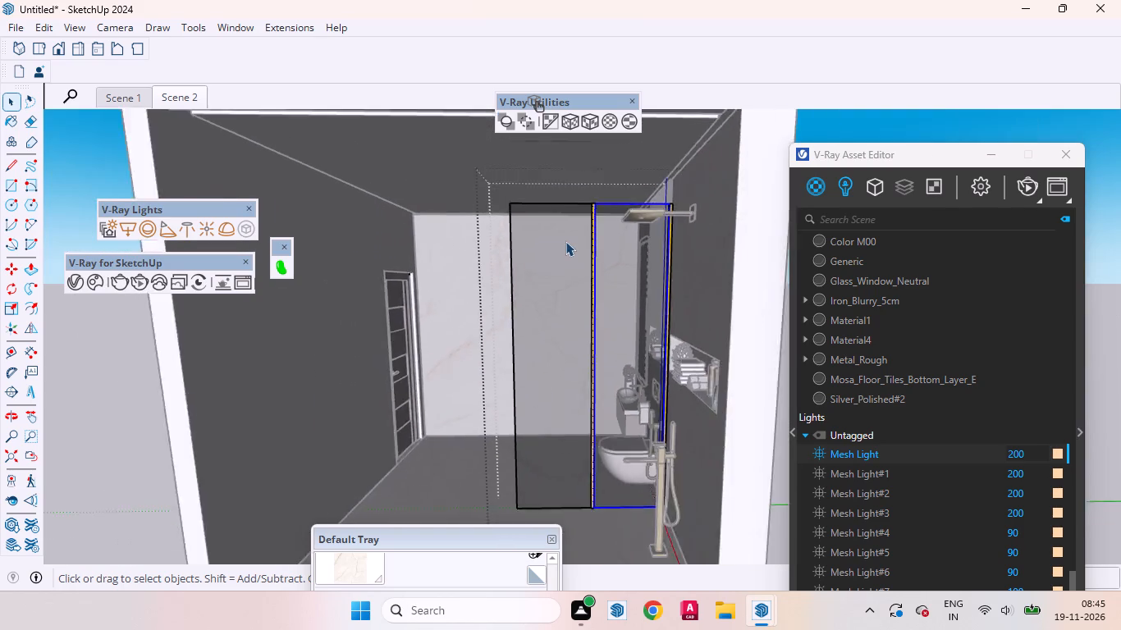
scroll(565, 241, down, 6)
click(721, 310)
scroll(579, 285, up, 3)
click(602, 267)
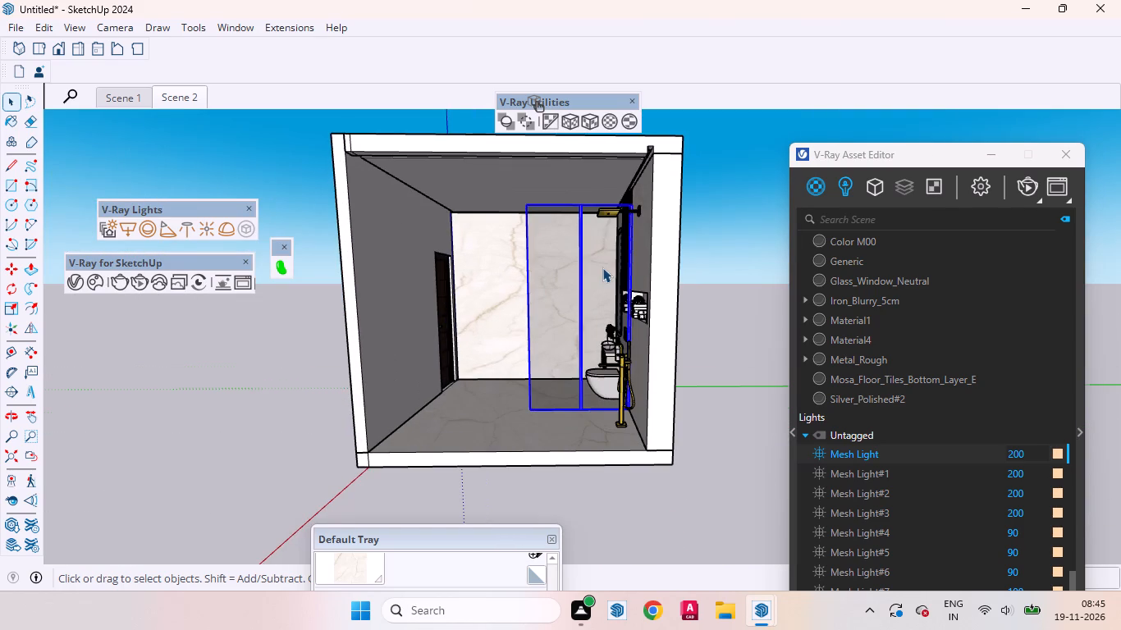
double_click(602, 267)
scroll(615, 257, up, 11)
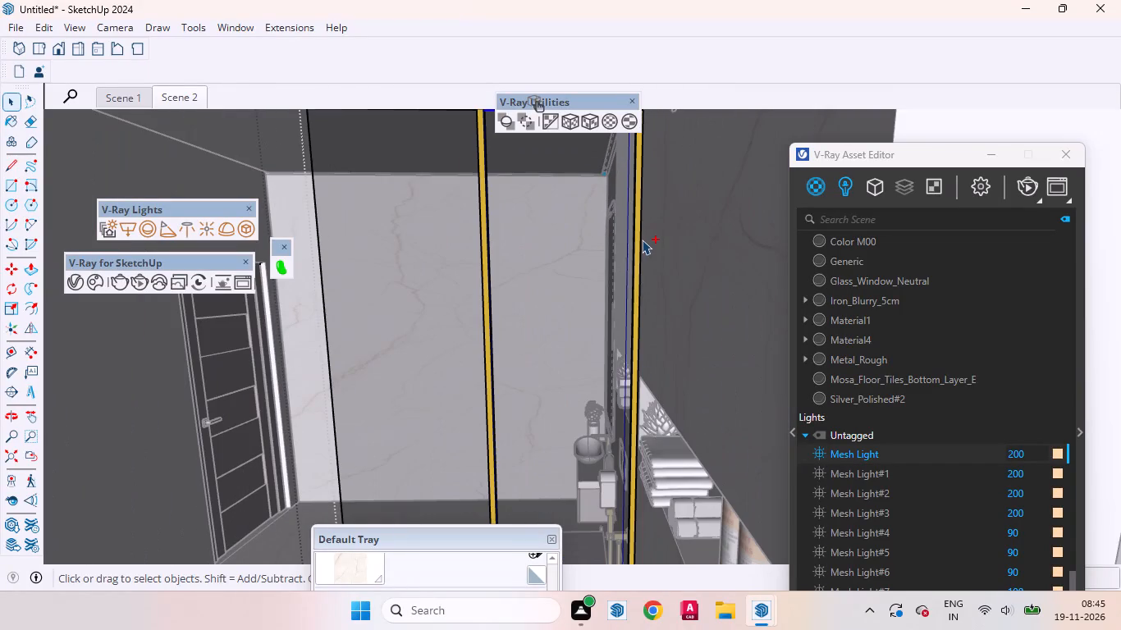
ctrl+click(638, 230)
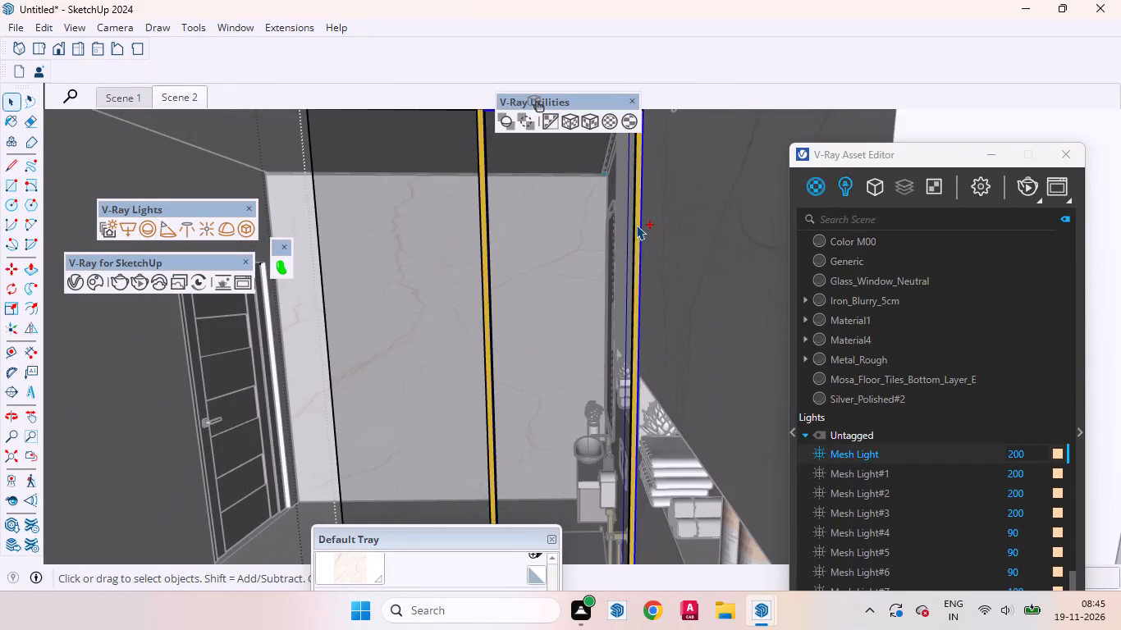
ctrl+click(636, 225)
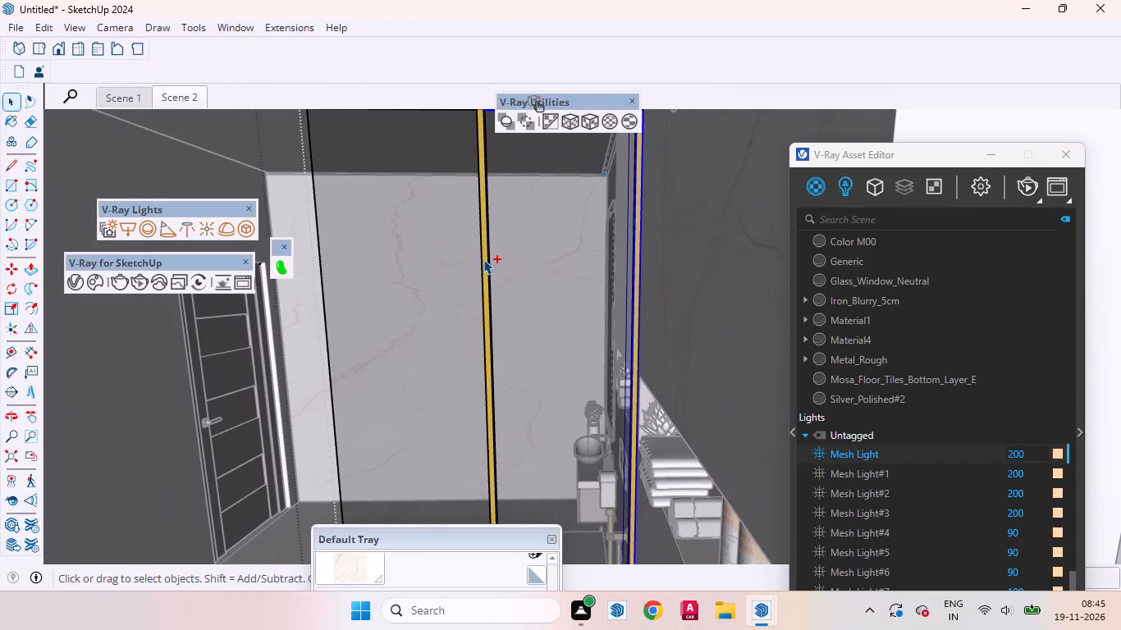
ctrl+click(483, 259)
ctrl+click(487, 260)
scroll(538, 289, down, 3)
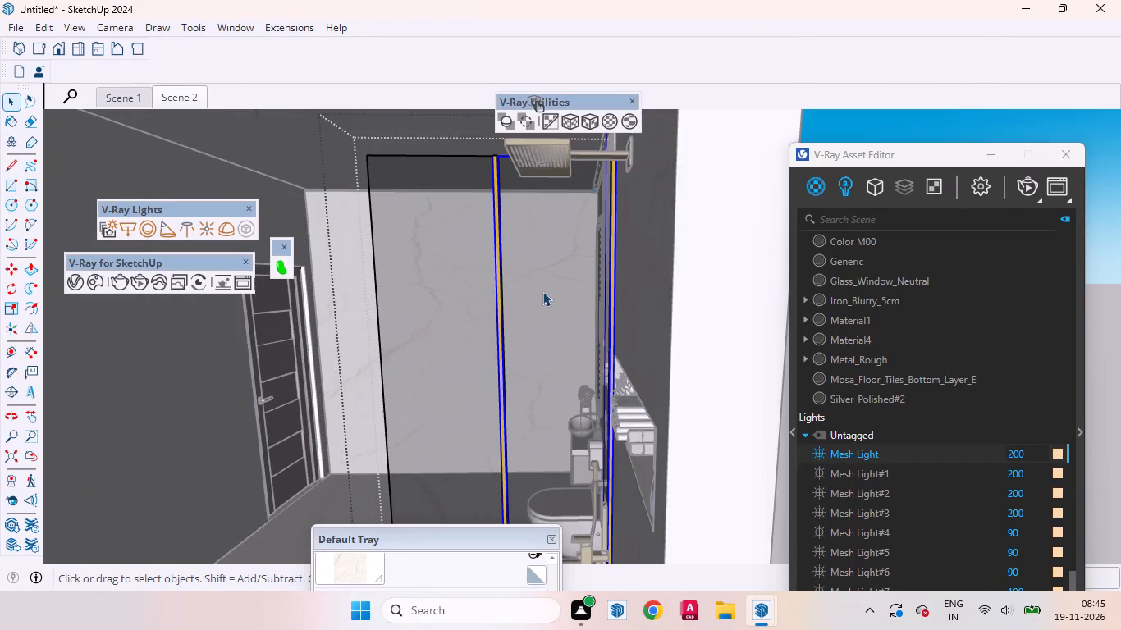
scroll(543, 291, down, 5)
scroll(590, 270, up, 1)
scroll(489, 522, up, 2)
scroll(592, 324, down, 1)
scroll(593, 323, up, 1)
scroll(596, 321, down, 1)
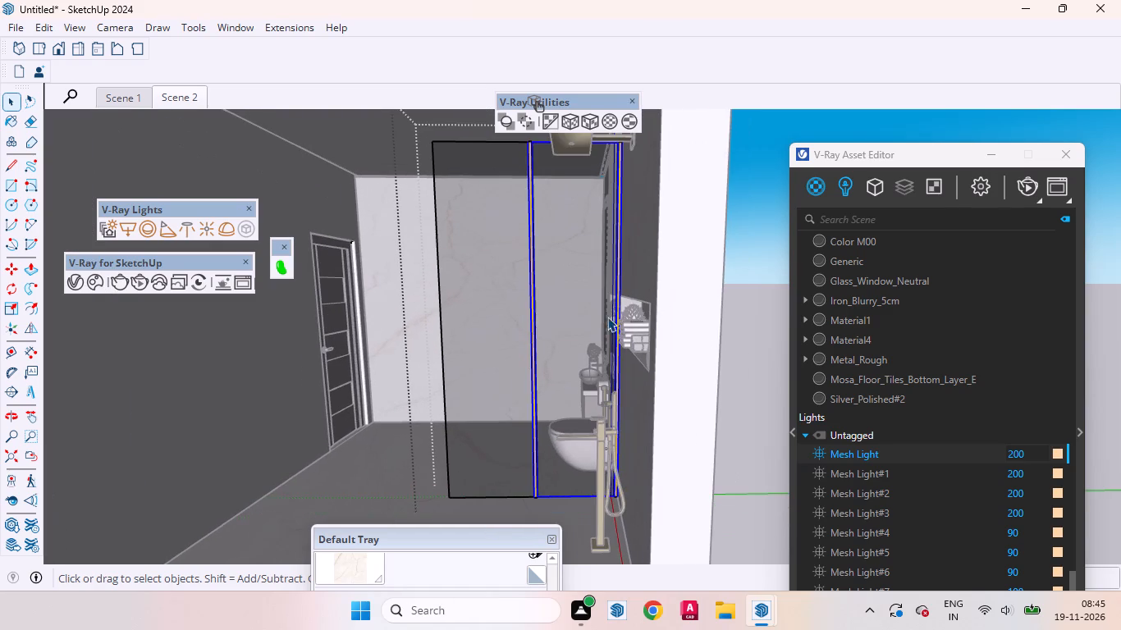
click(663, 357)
Inside the shower partition group, copy the glass panel with its two gold profiles along the green axis to the front wall beside the door.
middle_drag(560, 294, 659, 297)
scroll(653, 287, up, 4)
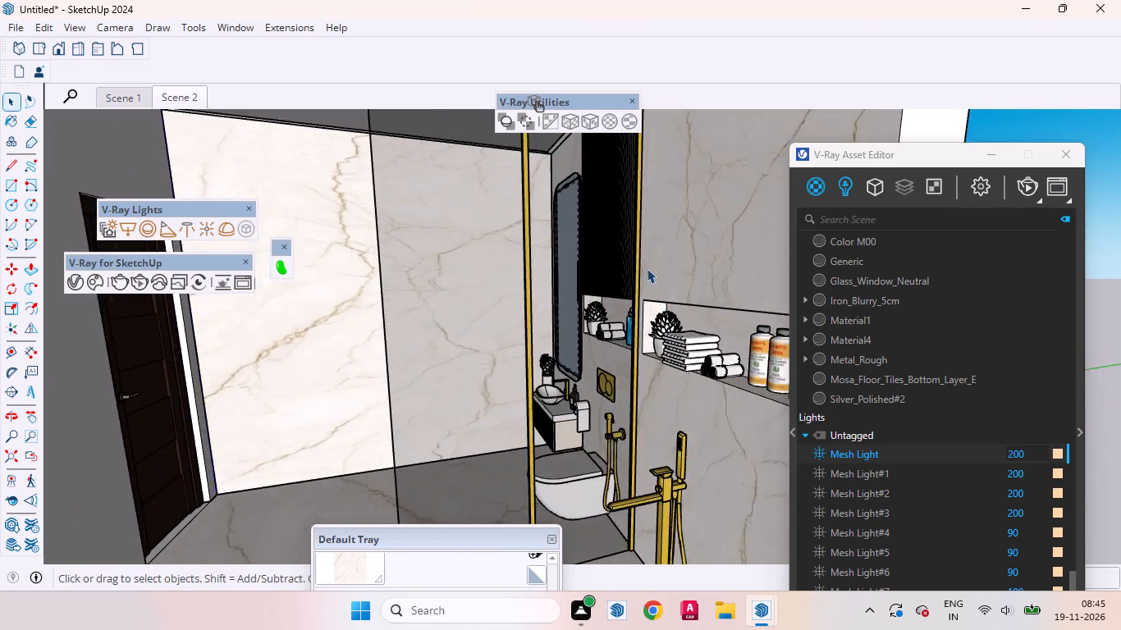
scroll(647, 268, up, 6)
click(626, 239)
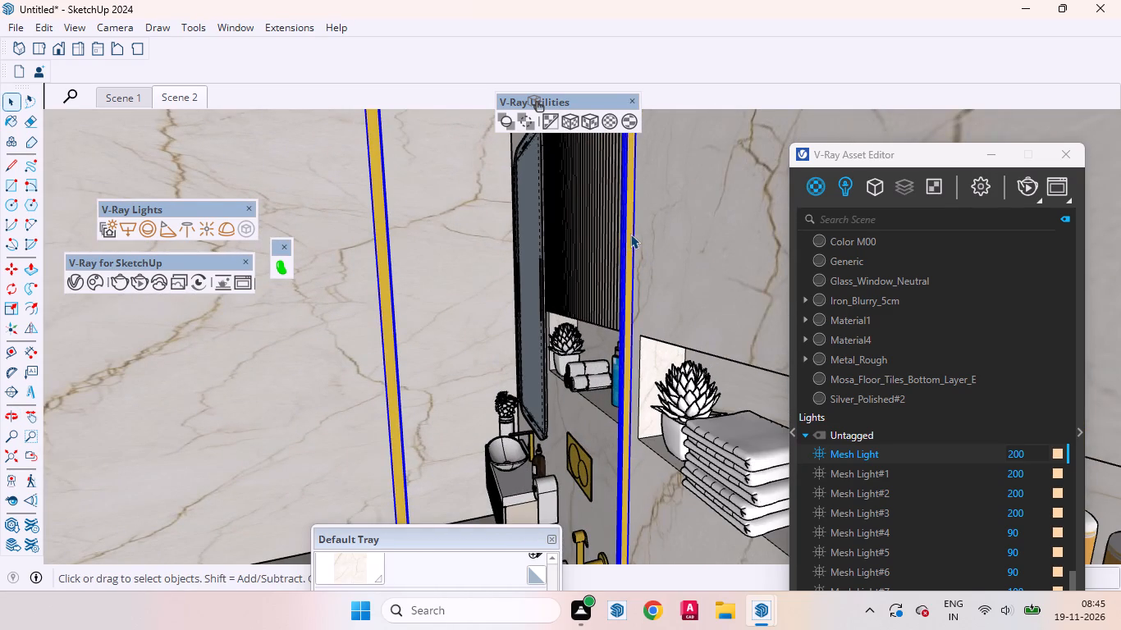
triple_click(630, 234)
scroll(630, 233, down, 8)
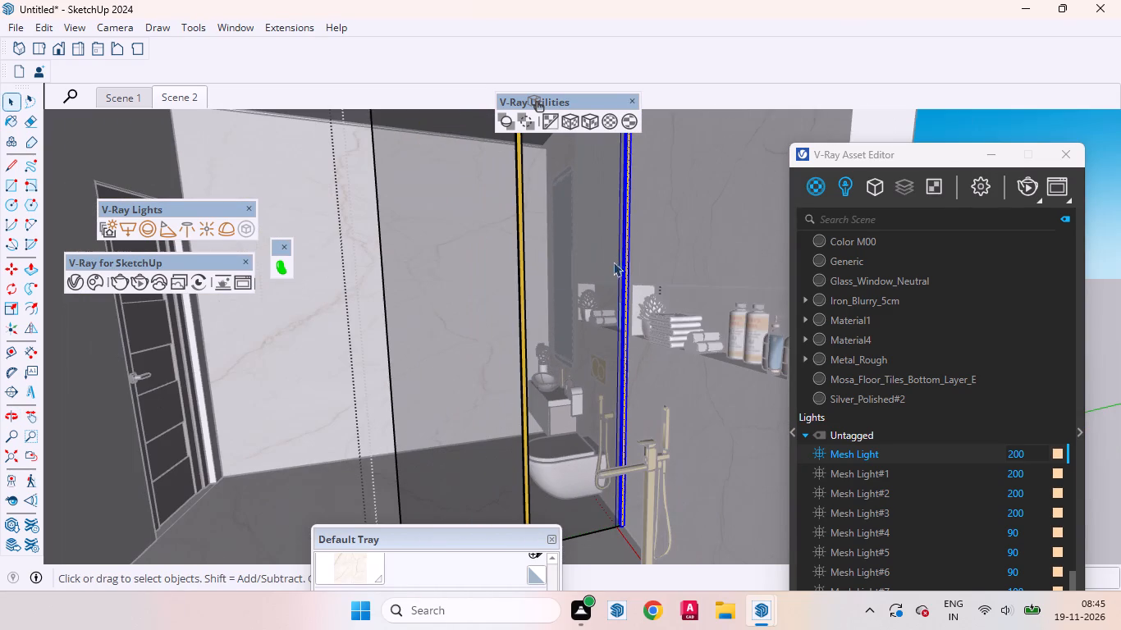
ctrl+click(523, 282)
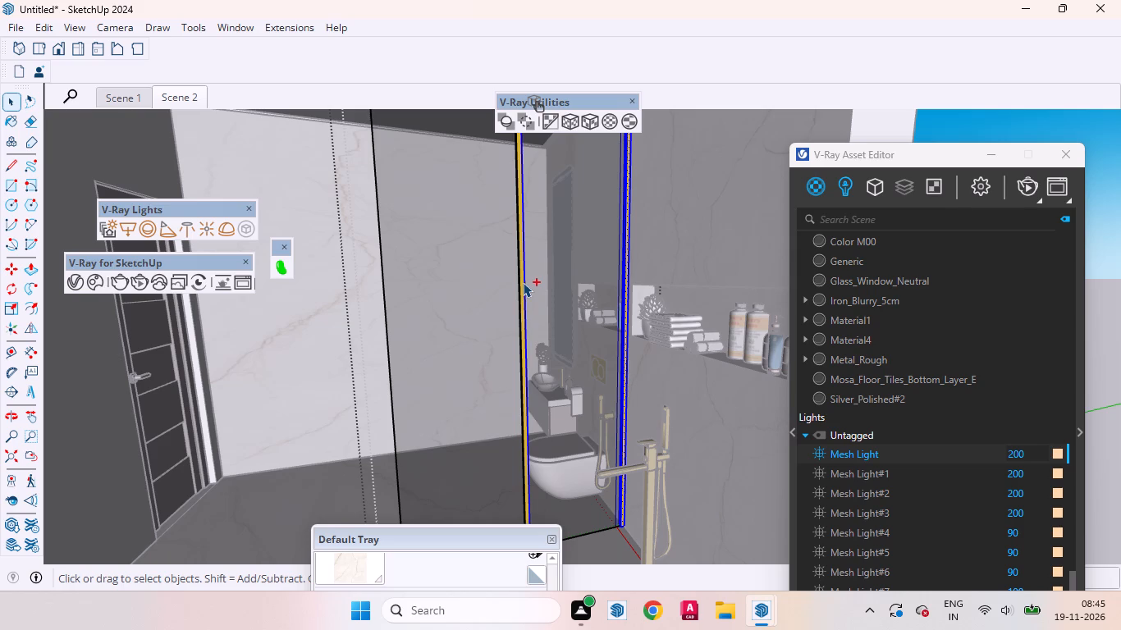
ctrl+scroll(523, 281, up, 6)
ctrl+double_click(522, 276)
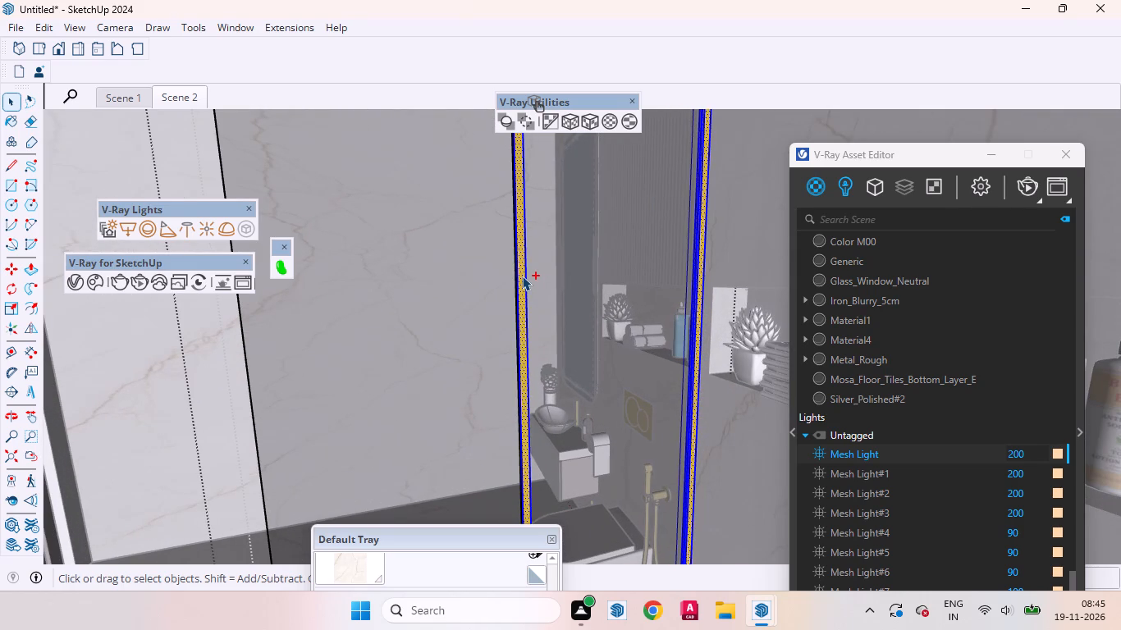
ctrl+triple_click(522, 276)
ctrl+click(522, 276)
ctrl+middle_drag(544, 284, 702, 284)
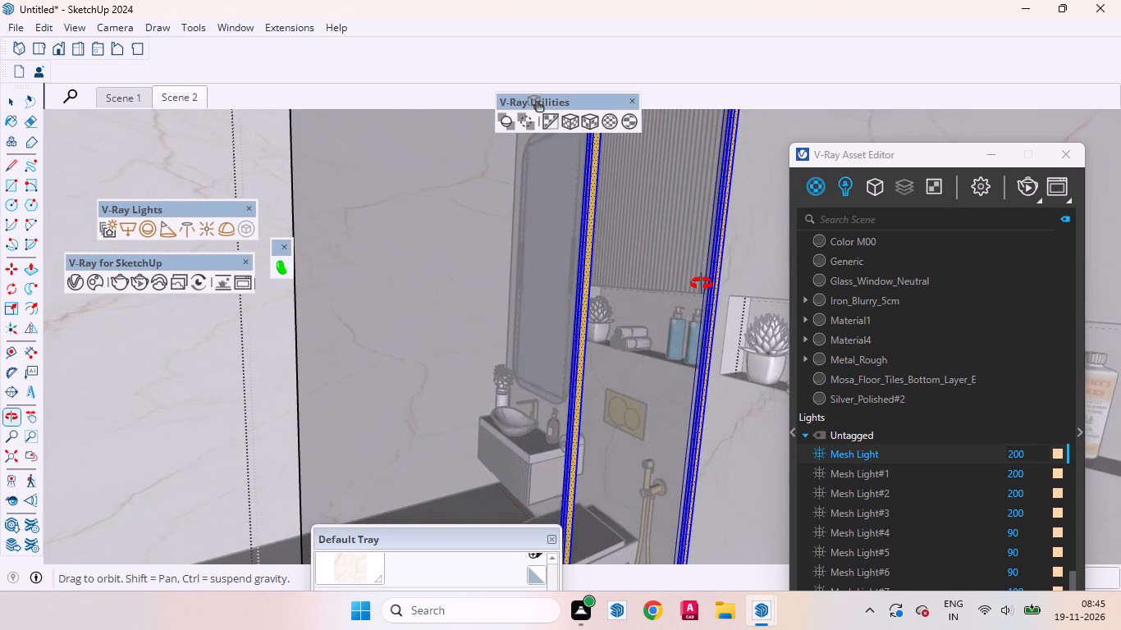
ctrl+middle_drag(702, 284, 488, 322)
ctrl+click(551, 296)
ctrl+scroll(575, 282, down, 8)
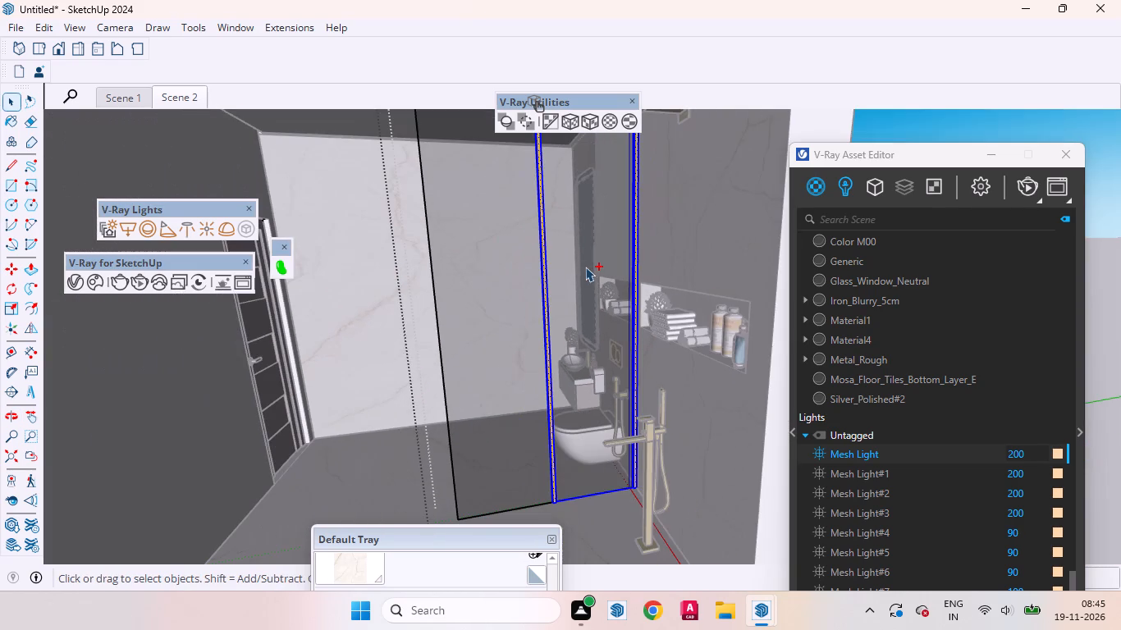
ctrl+scroll(586, 456, up, 3)
ctrl+scroll(613, 311, down, 7)
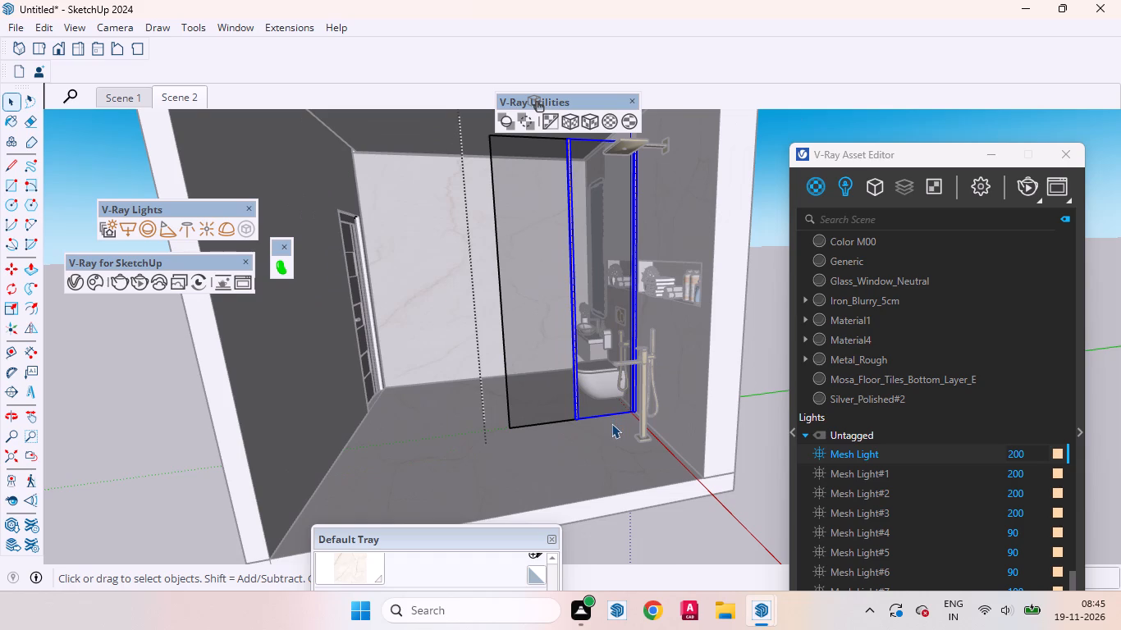
key(m)
scroll(611, 423, up, 3)
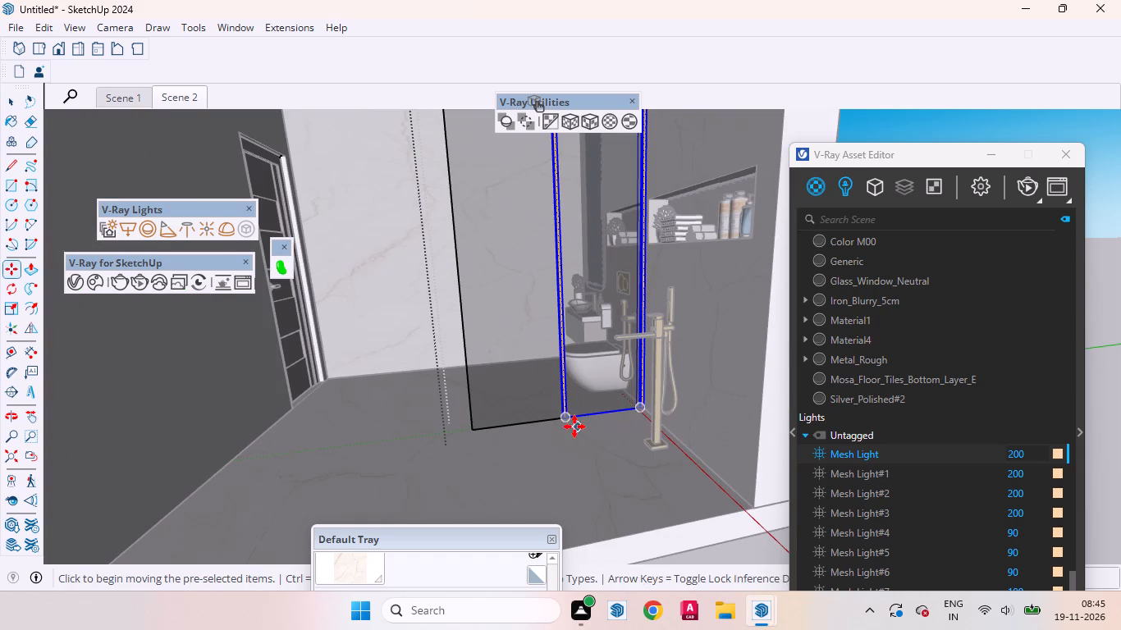
click(566, 419)
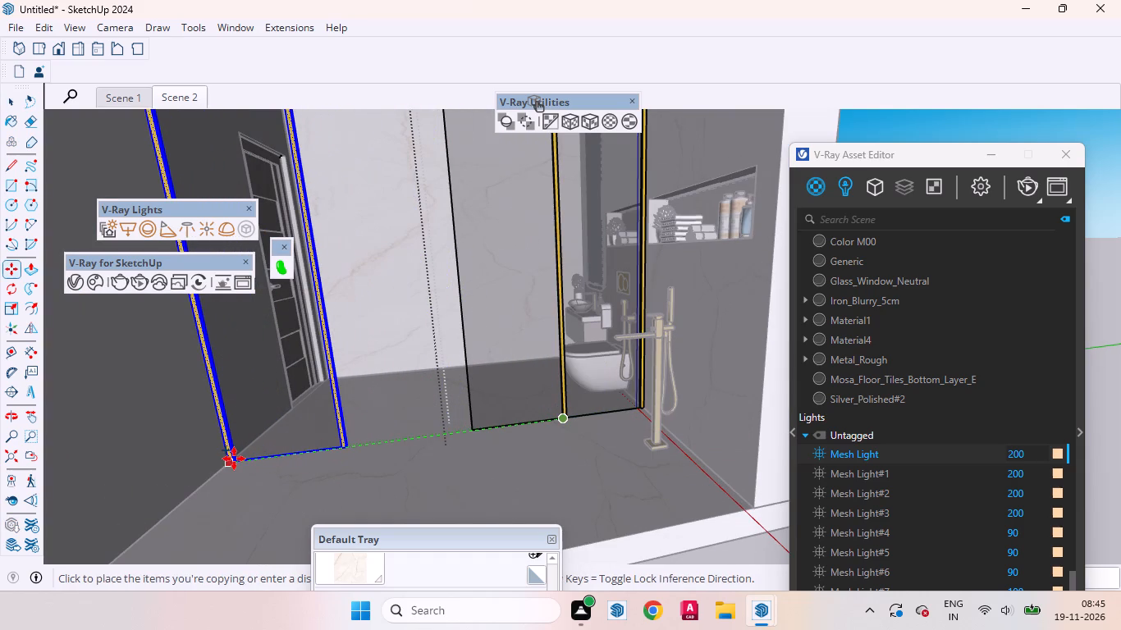
click(231, 459)
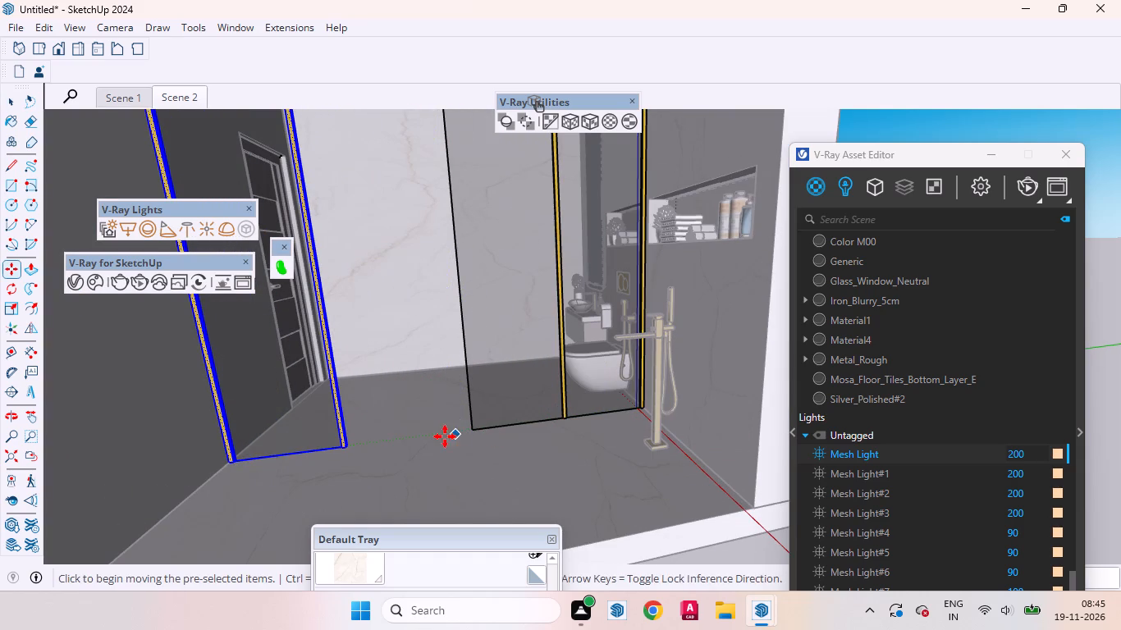
key(space)
scroll(428, 413, down, 11)
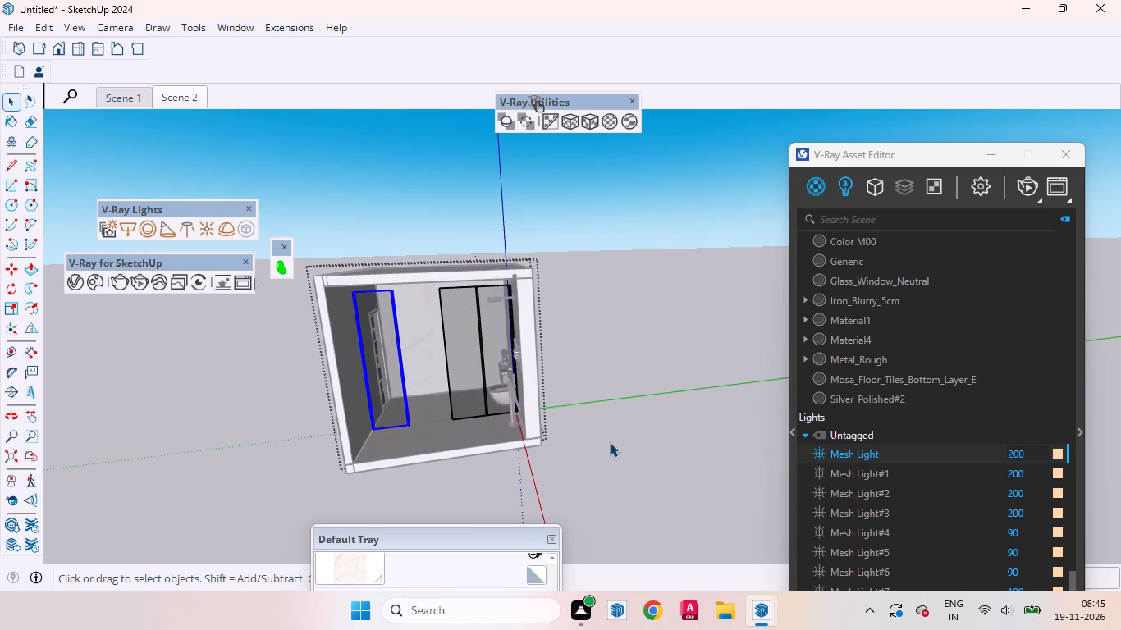
click(610, 442)
scroll(396, 354, up, 7)
scroll(407, 450, up, 6)
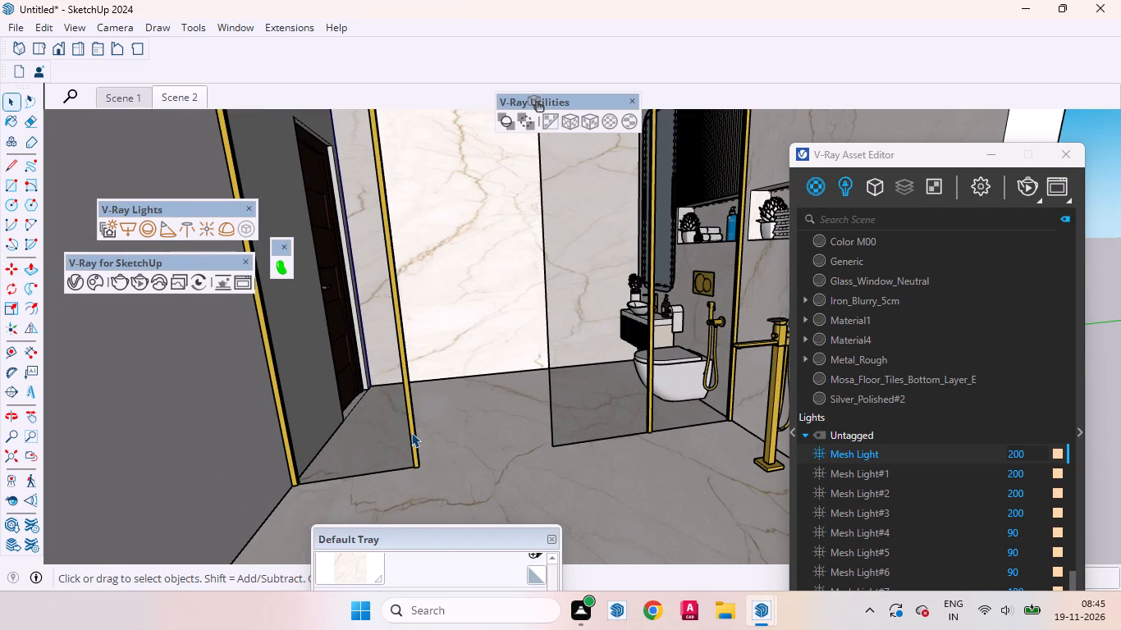
Examine the copied glass panel's gold profile inside the shower partition group and its placement against the front wall.
click(412, 436)
double_click(414, 436)
click(414, 431)
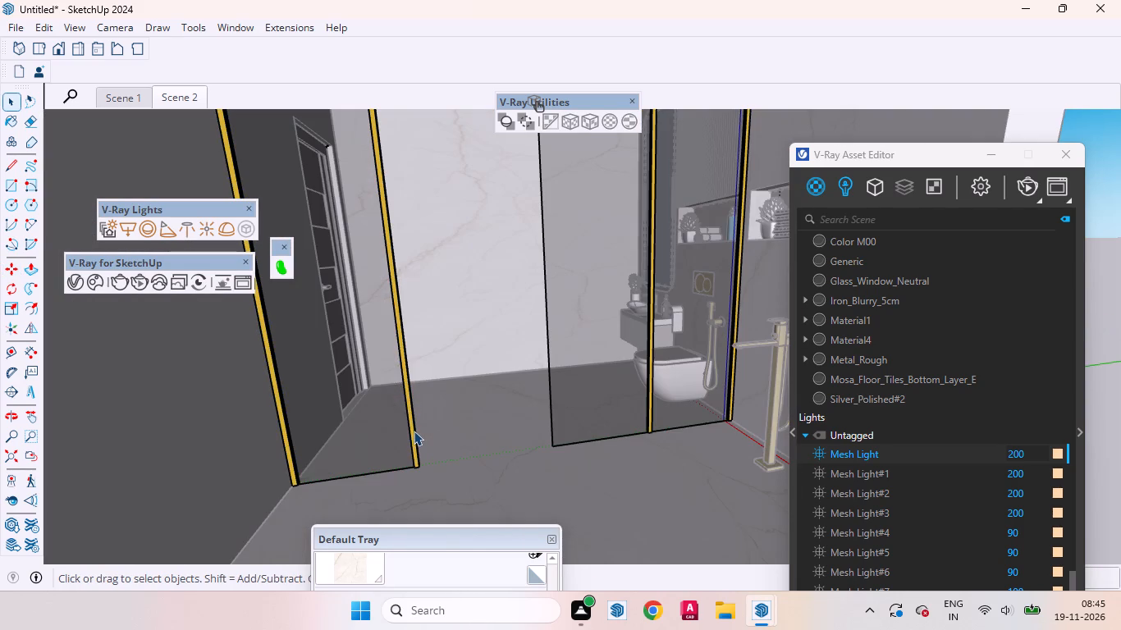
double_click(411, 431)
double_click(411, 431)
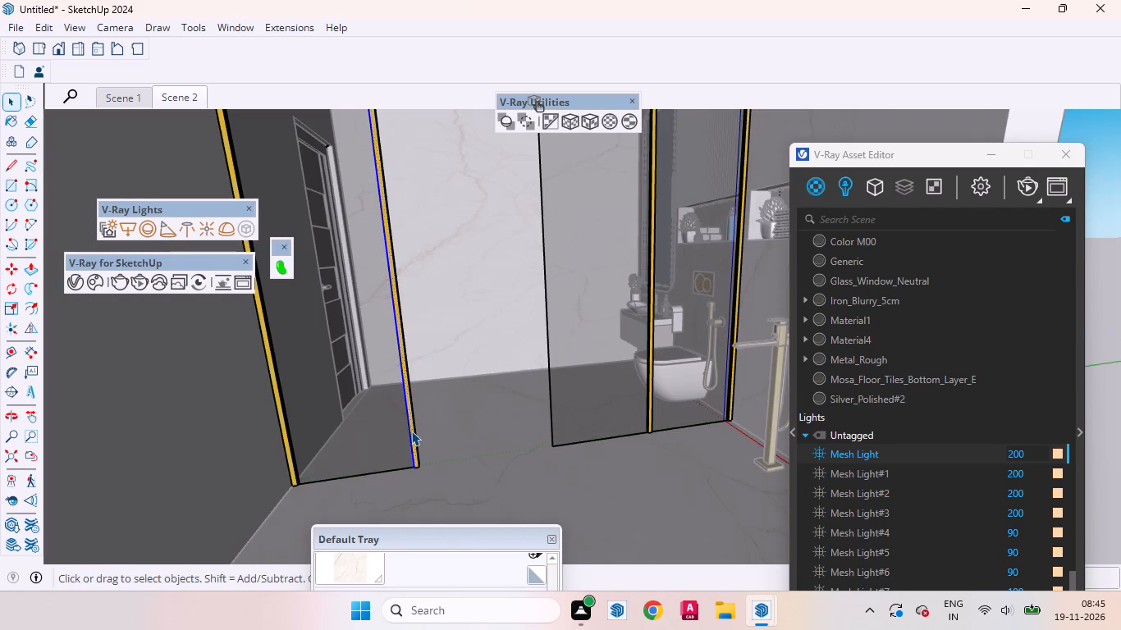
scroll(414, 425, up, 4)
middle_drag(389, 447, 258, 490)
scroll(382, 396, up, 10)
triple_click(384, 386)
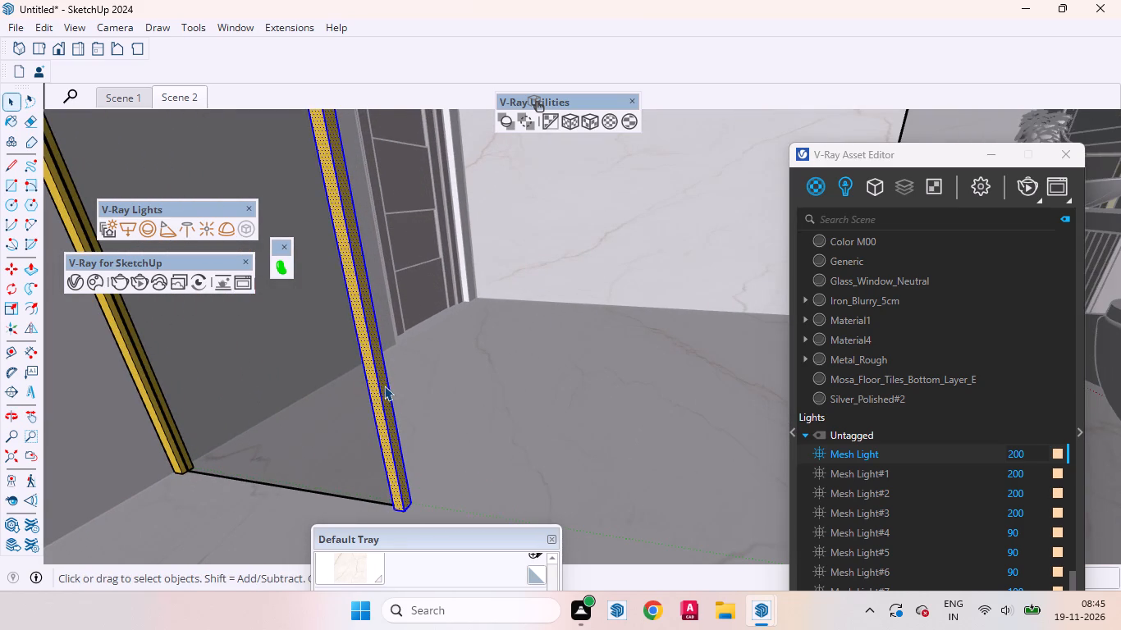
scroll(469, 390, down, 13)
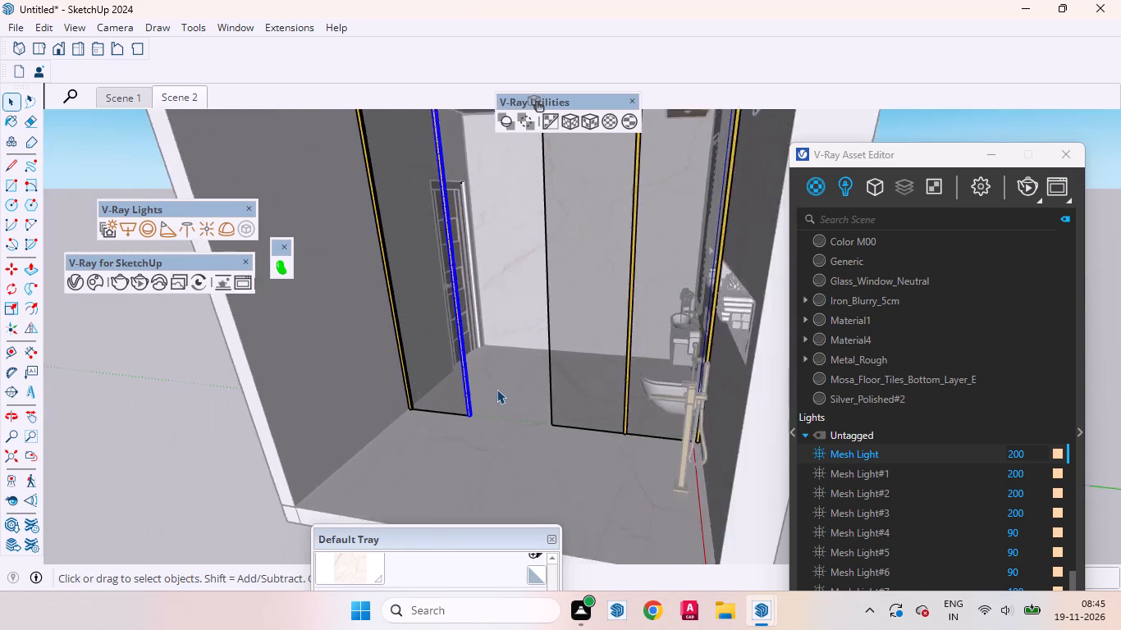
scroll(496, 389, down, 2)
click(309, 426)
middle_drag(341, 425, 766, 363)
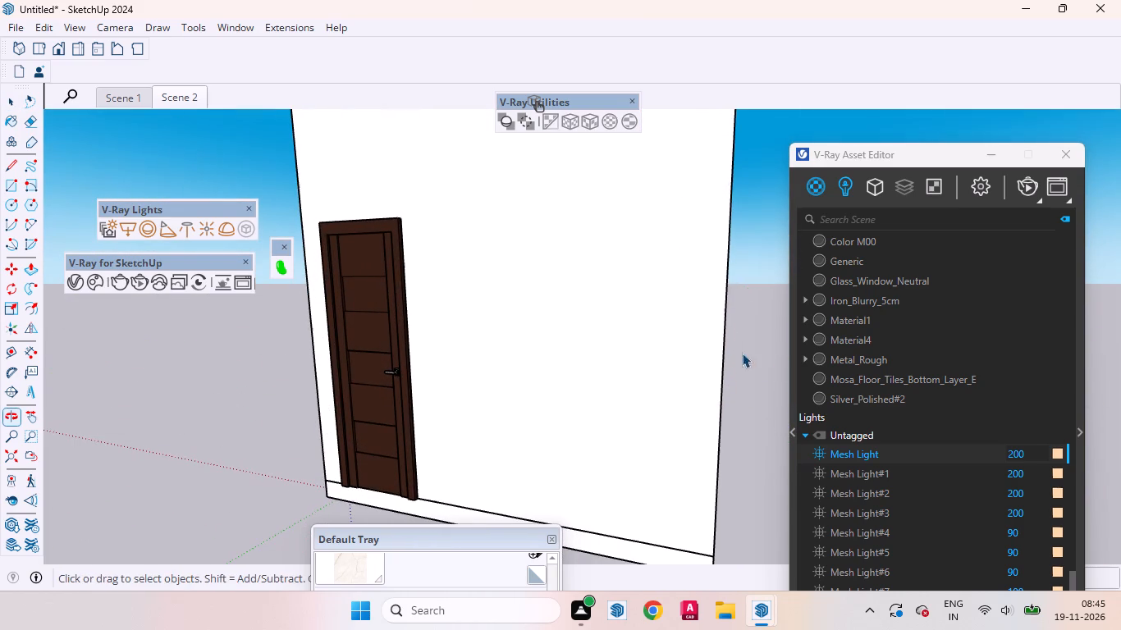
Run a brief V-Ray test render from Scene 2, stop it and close the frame buffer.
click(177, 102)
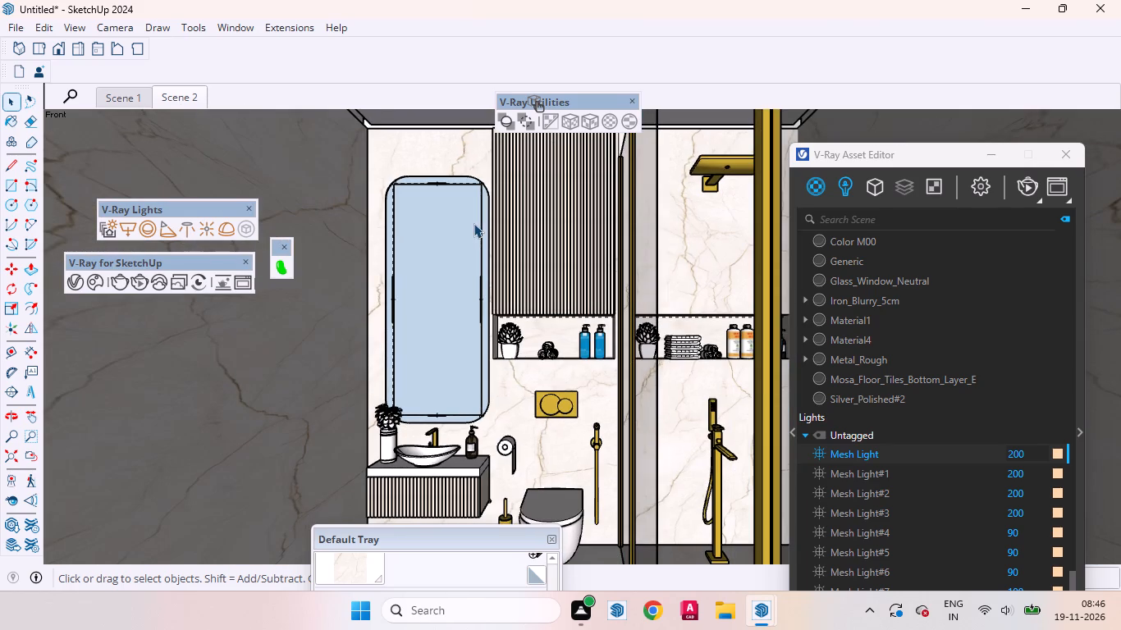
drag(929, 158, 297, 326)
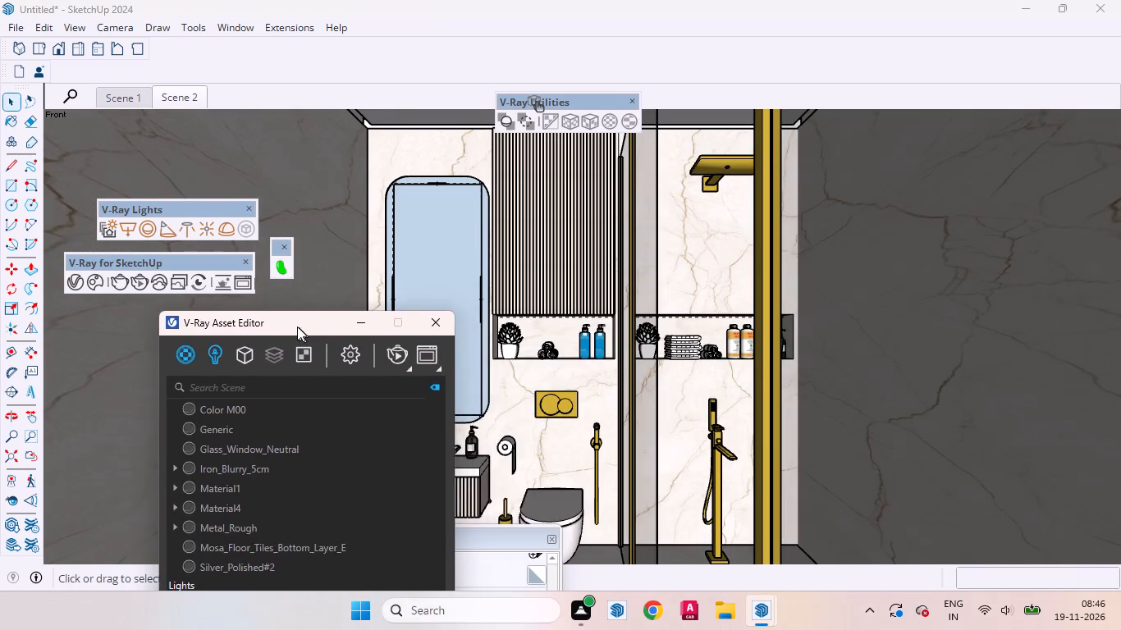
drag(297, 326, 1120, 352)
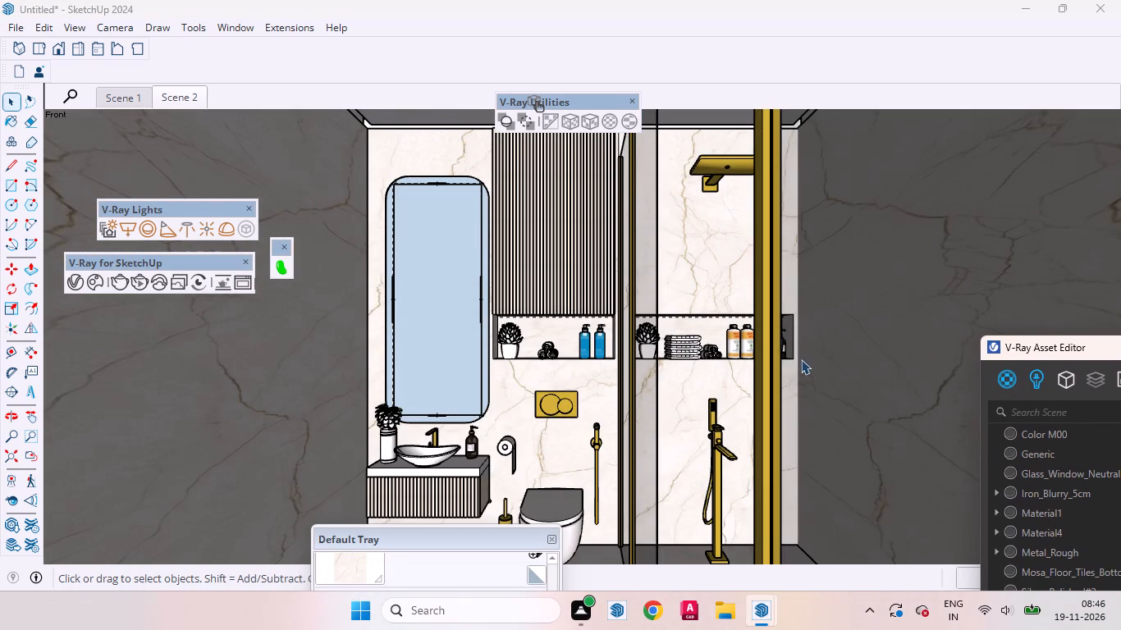
middle_drag(811, 362, 771, 452)
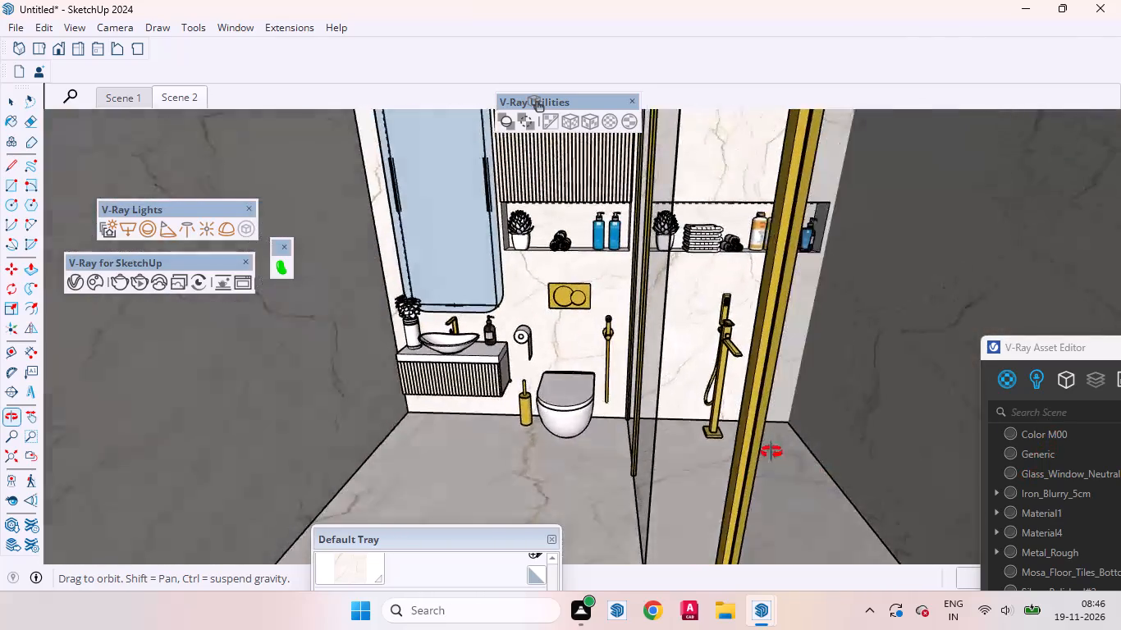
middle_drag(771, 452, 772, 403)
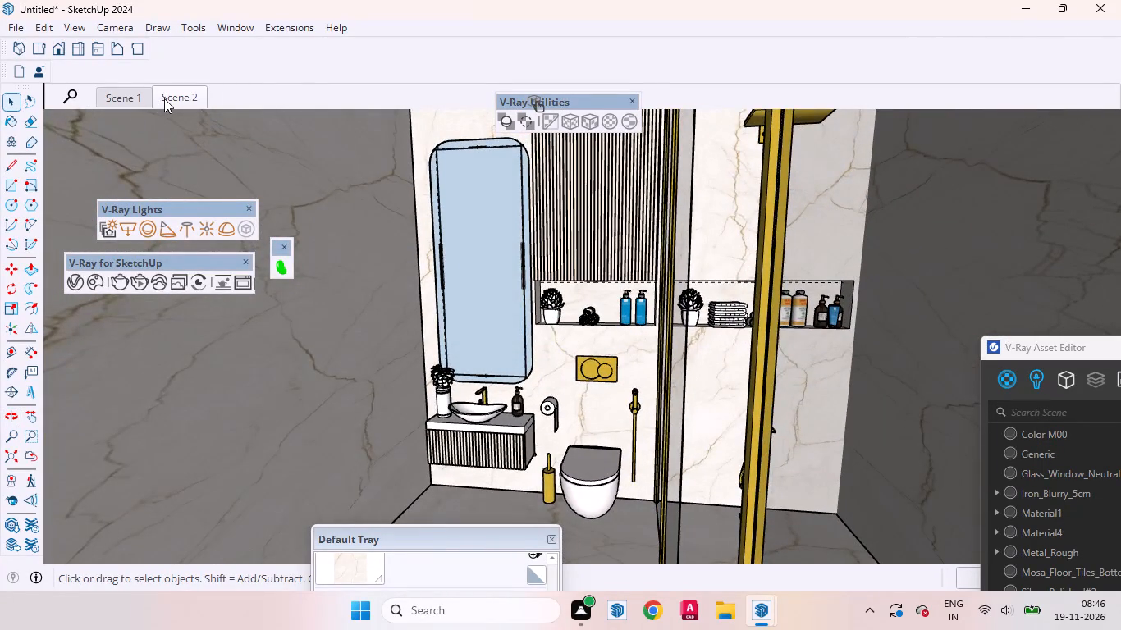
click(164, 98)
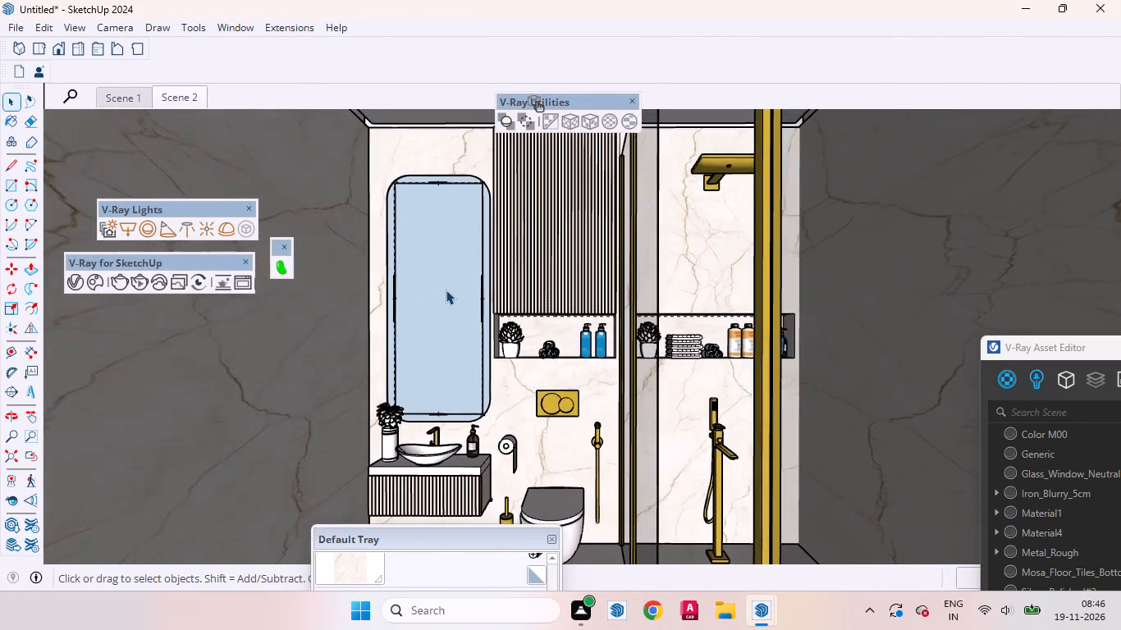
drag(477, 536, 397, 225)
drag(1095, 353, 721, 326)
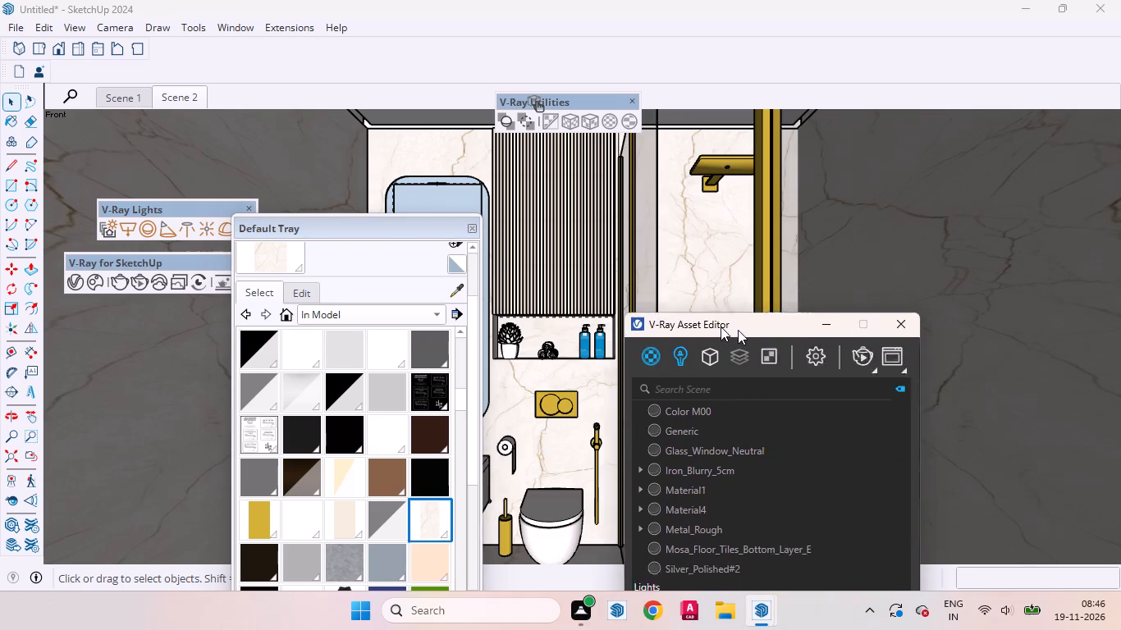
drag(721, 326, 527, 177)
click(652, 208)
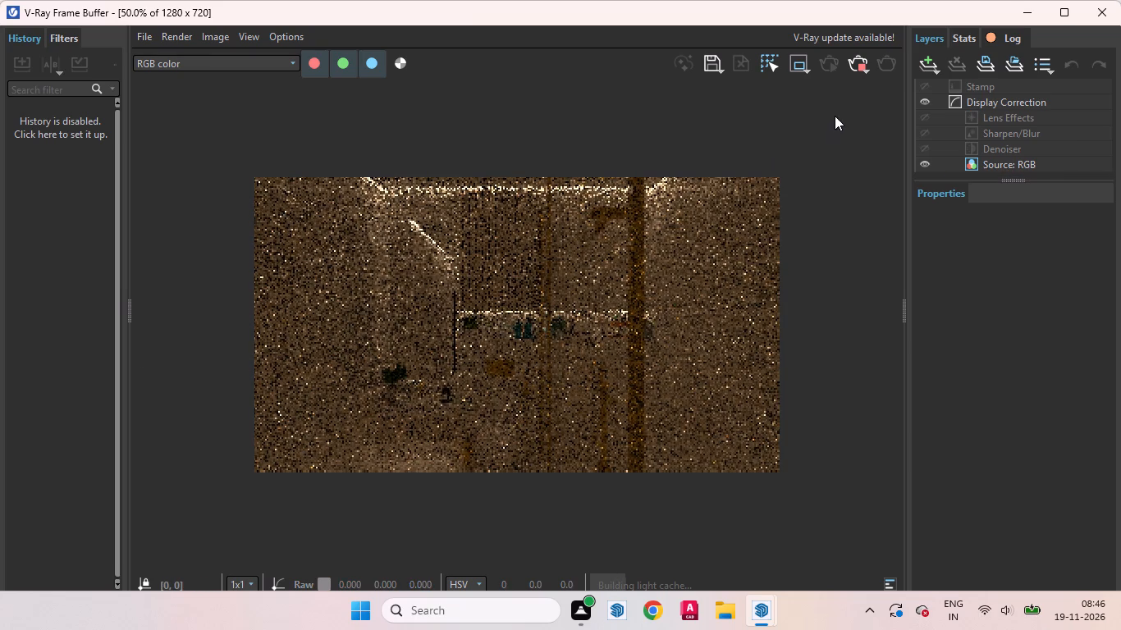
click(858, 65)
click(1038, 11)
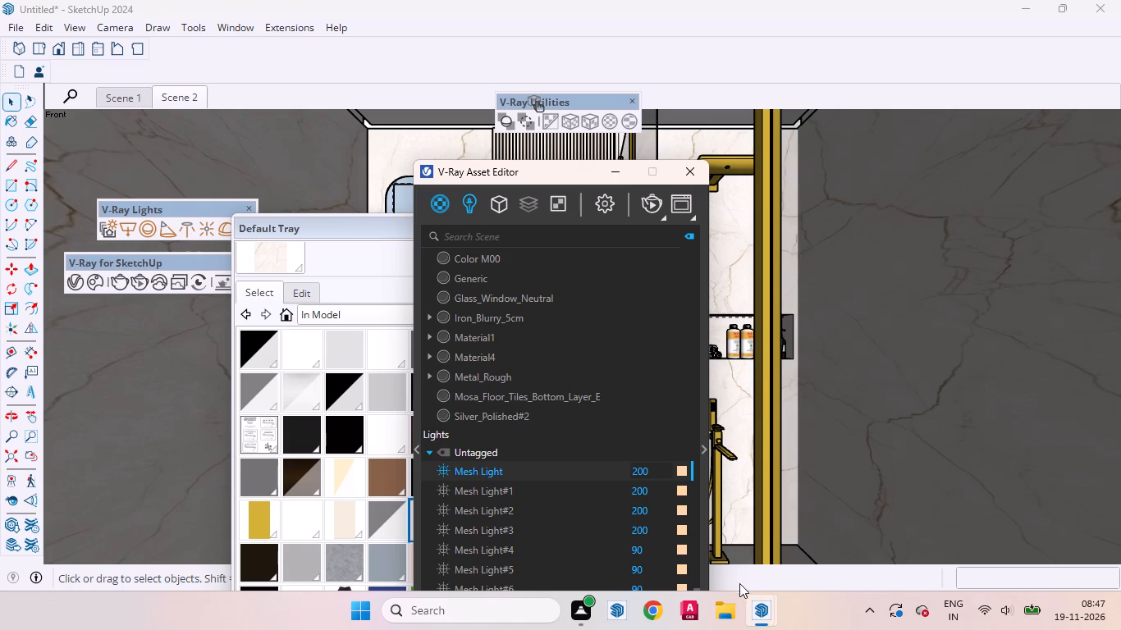
click(889, 531)
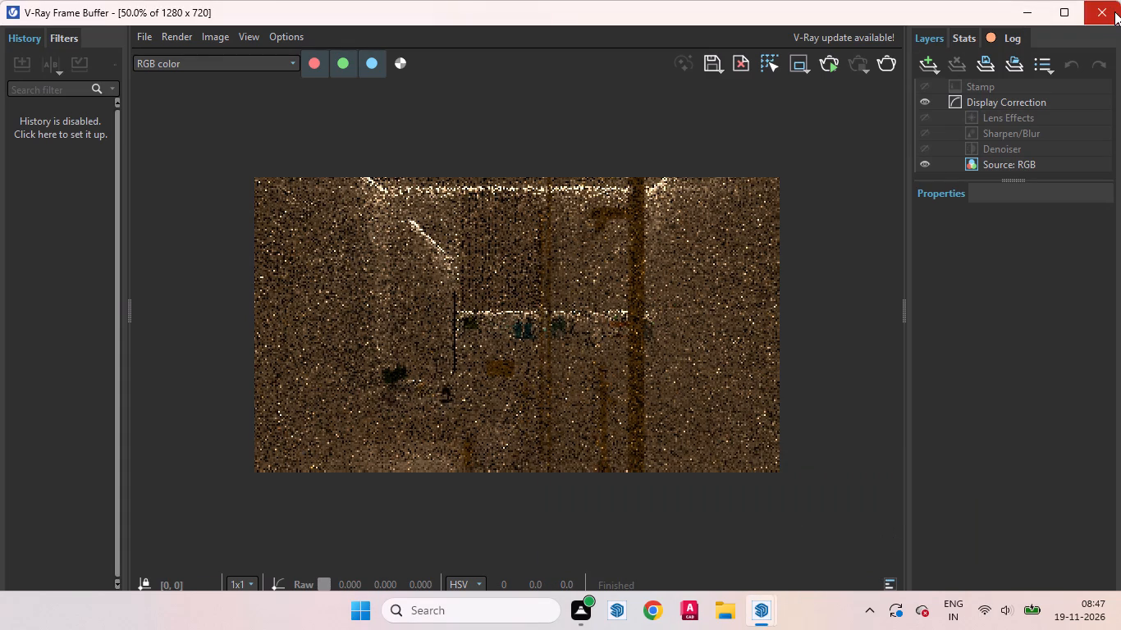
click(1114, 11)
Inside its group, hide the front wall around the door to open the view into the bathroom.
drag(539, 174, 858, 178)
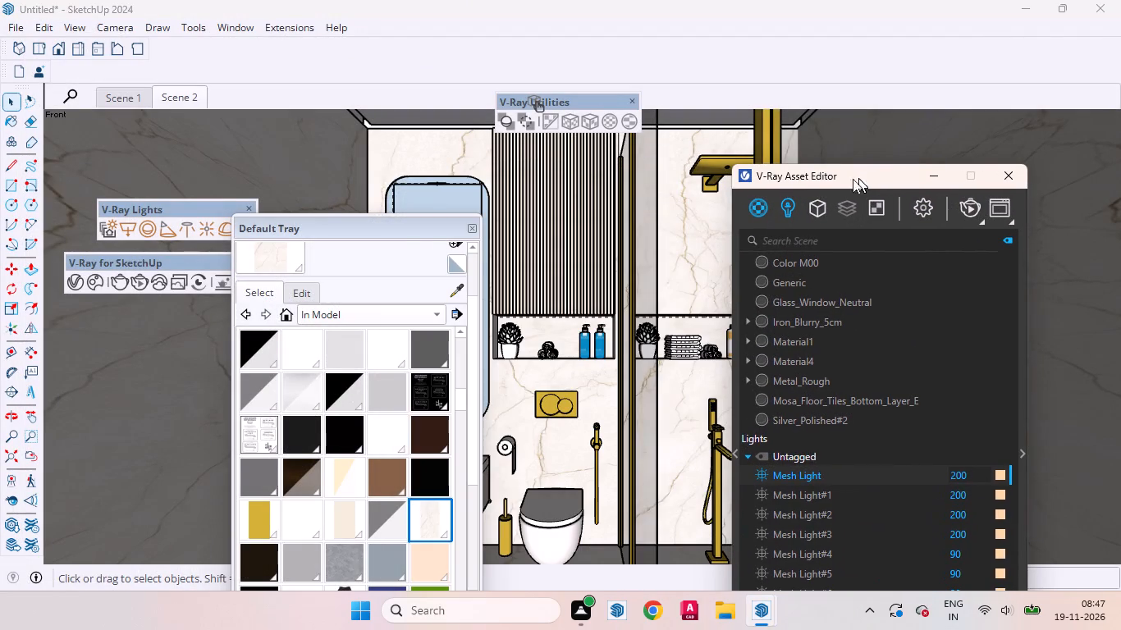
drag(393, 235, 696, 324)
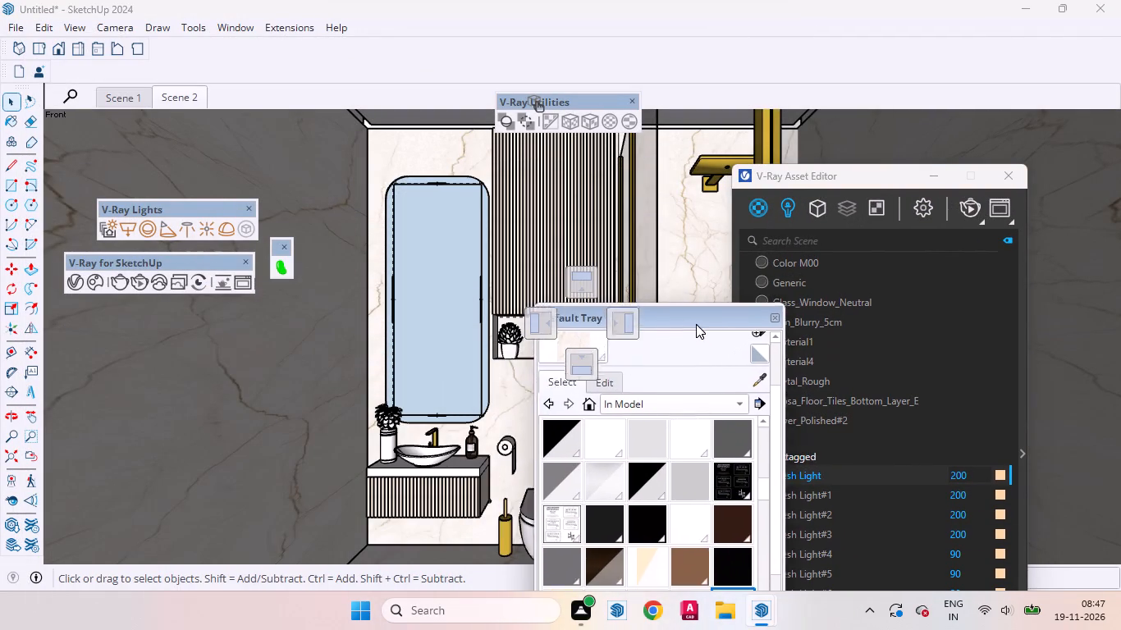
drag(696, 324, 297, 331)
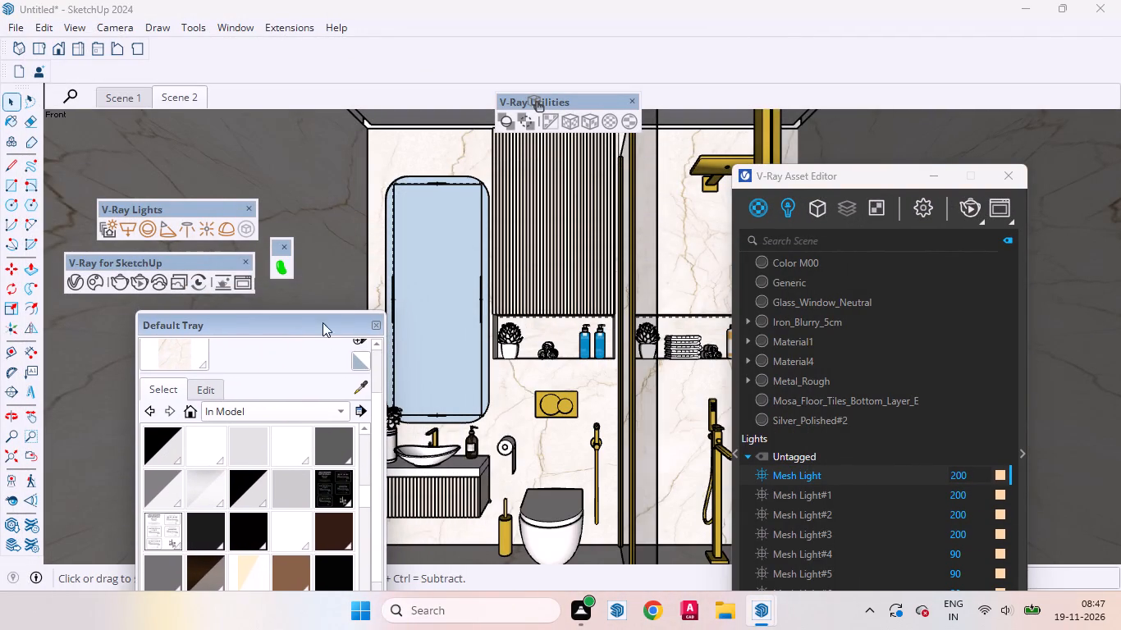
scroll(515, 333, down, 7)
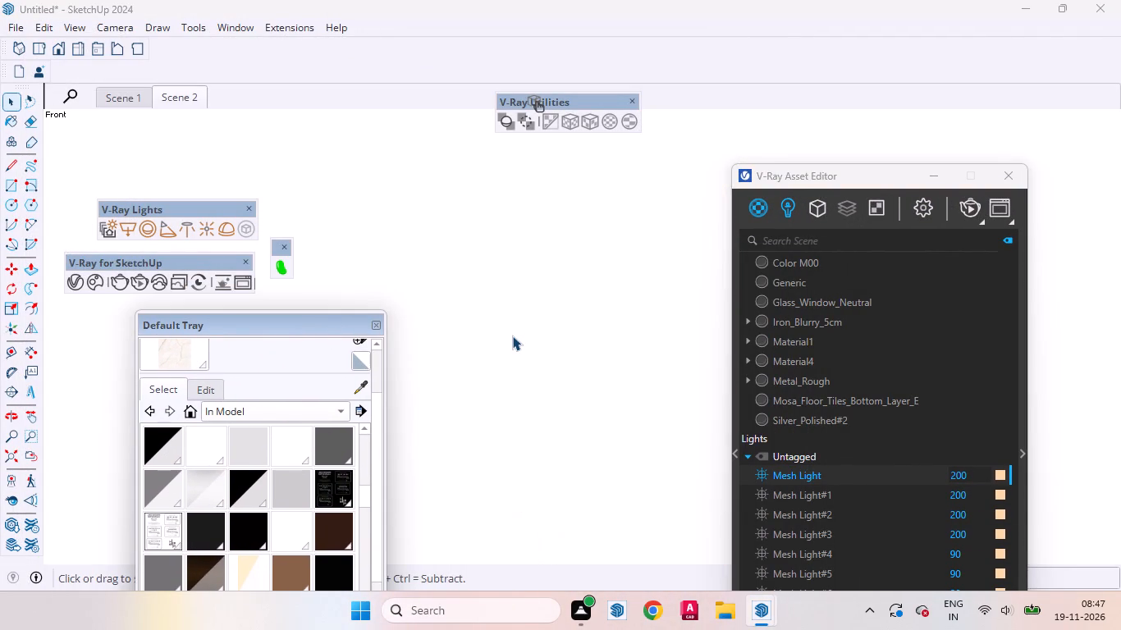
scroll(512, 336, down, 20)
scroll(512, 336, down, 10)
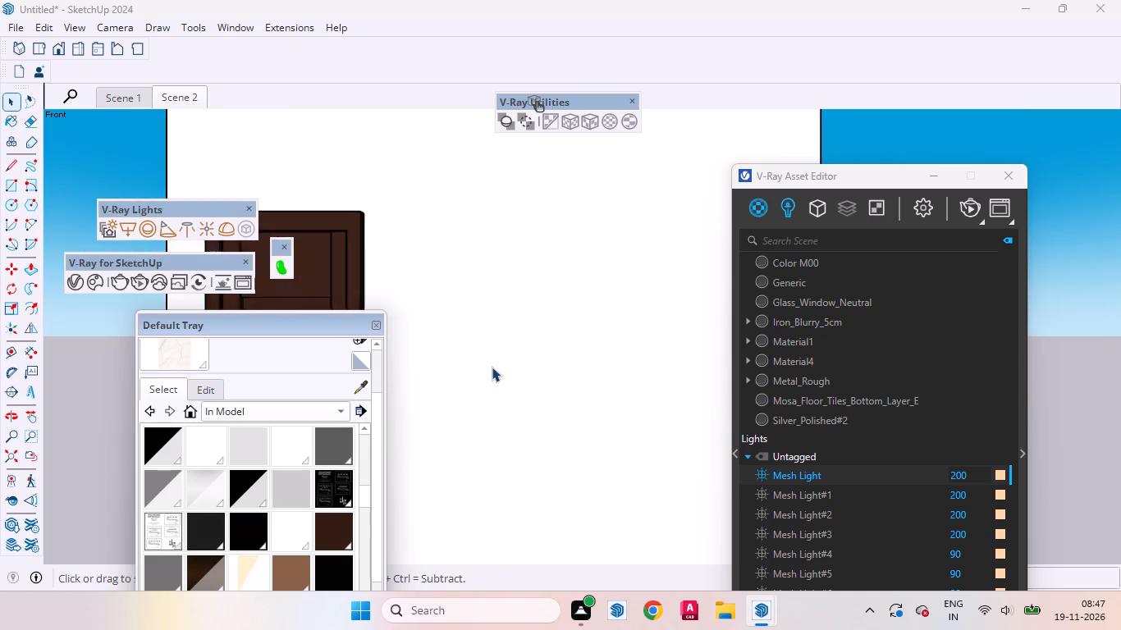
scroll(492, 367, down, 8)
drag(277, 323, 185, 404)
click(922, 176)
click(540, 338)
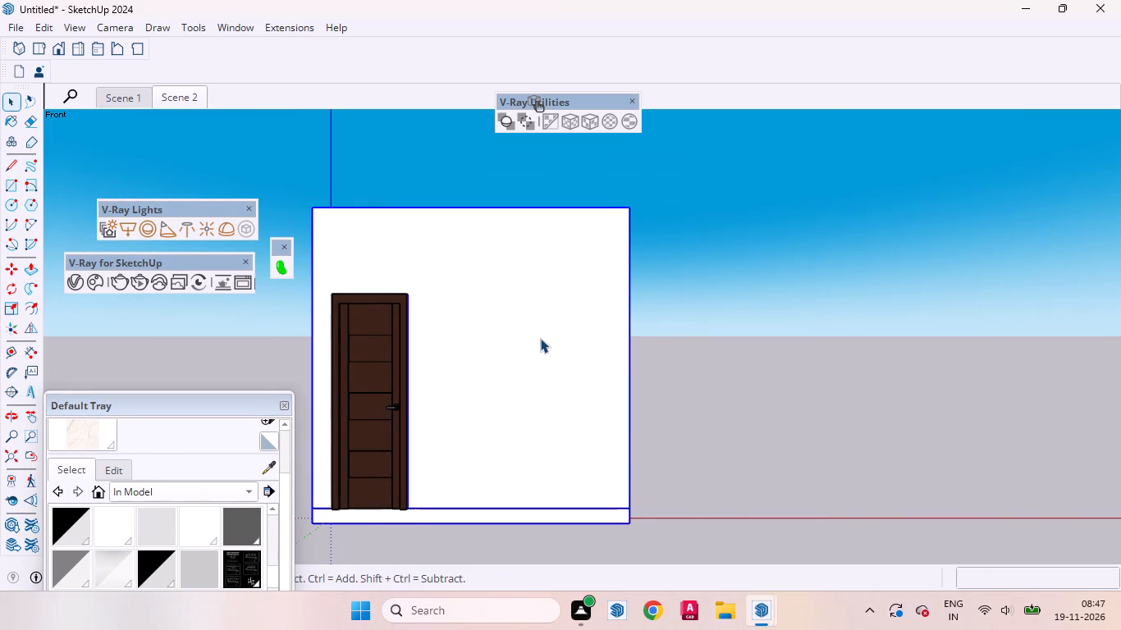
triple_click(542, 344)
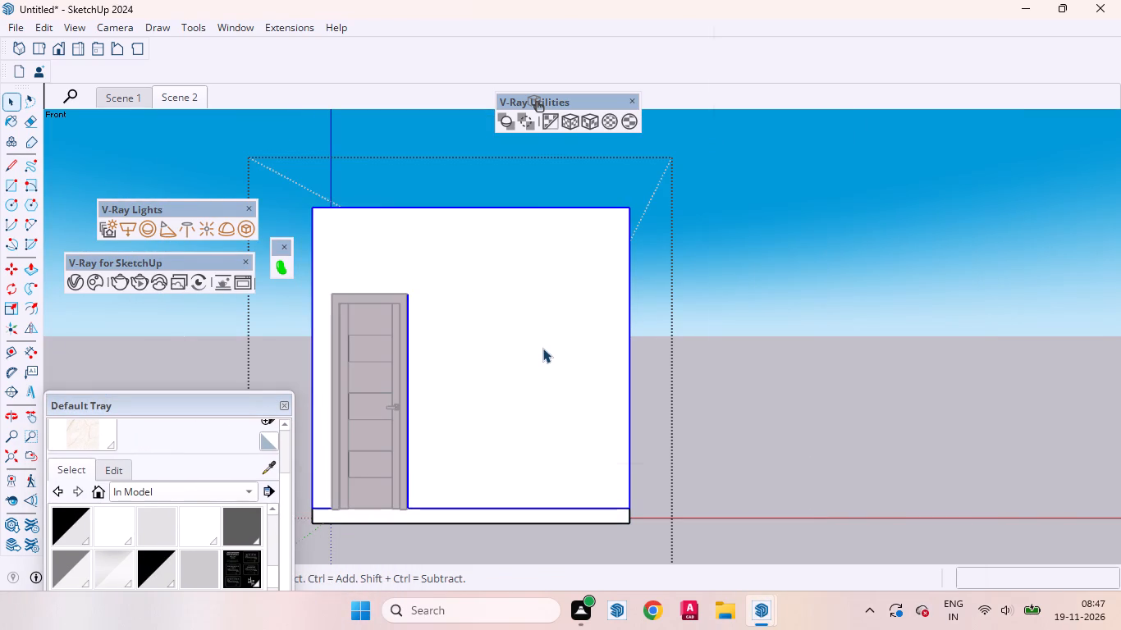
right_click(542, 348)
click(597, 52)
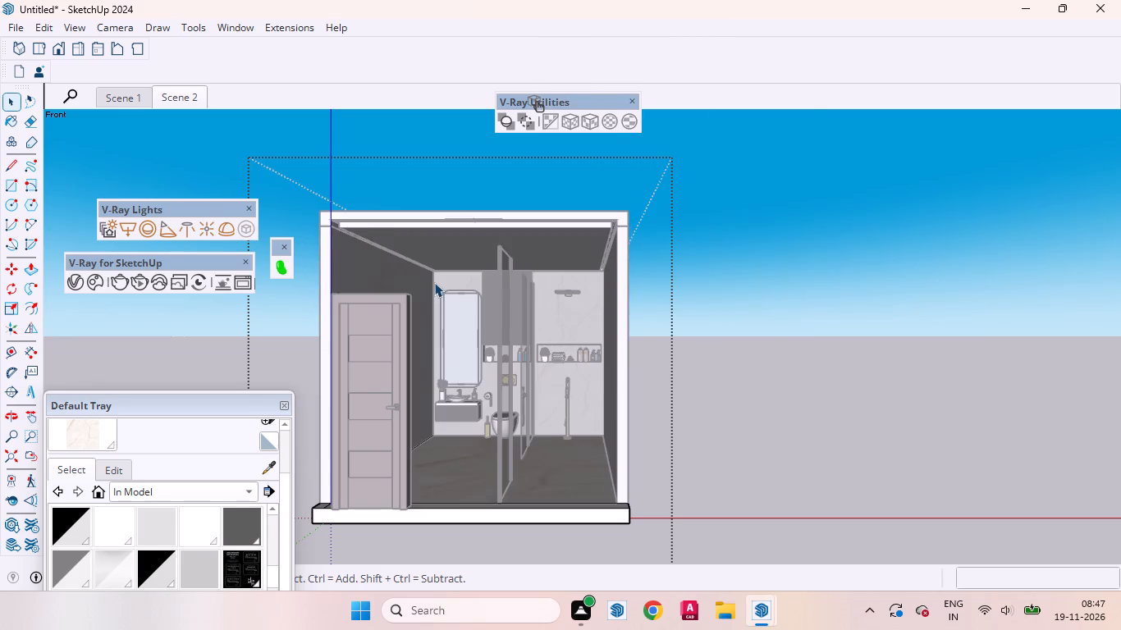
scroll(434, 282, up, 3)
scroll(537, 329, down, 4)
scroll(581, 351, up, 1)
scroll(595, 362, down, 1)
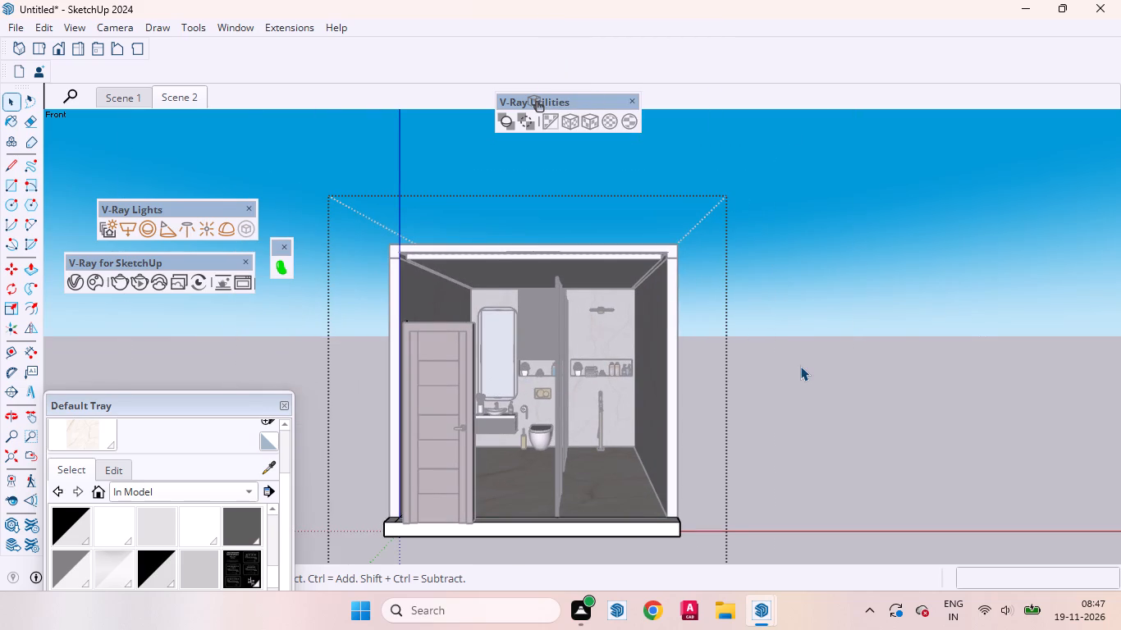
click(800, 366)
Hide the dark brown door component at the front of the bathroom.
click(441, 386)
right_click(441, 386)
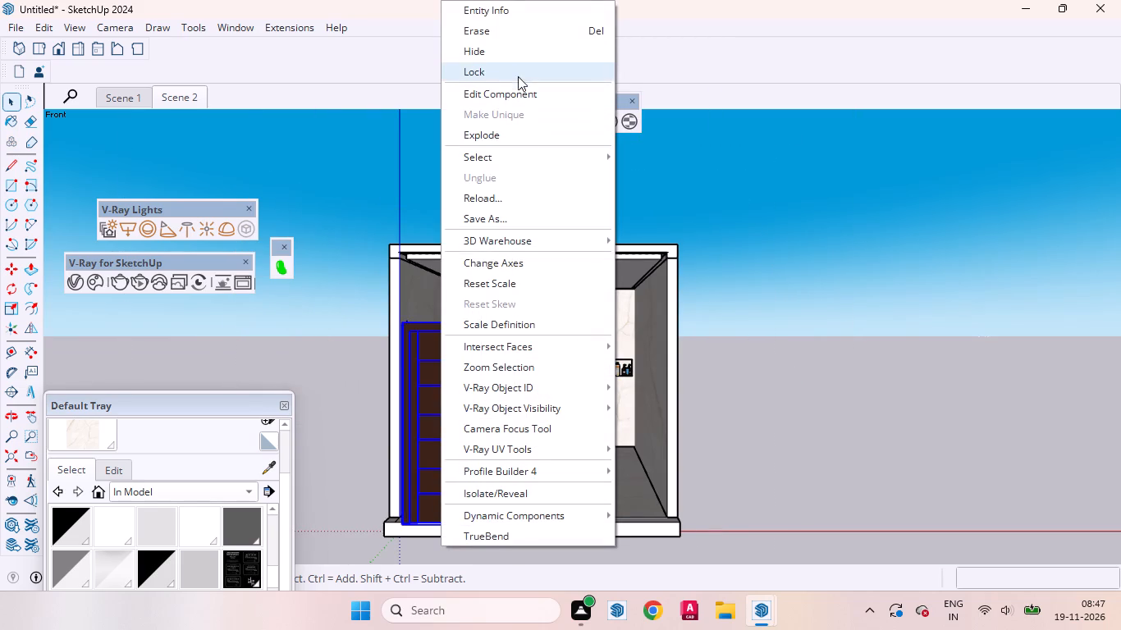
click(527, 57)
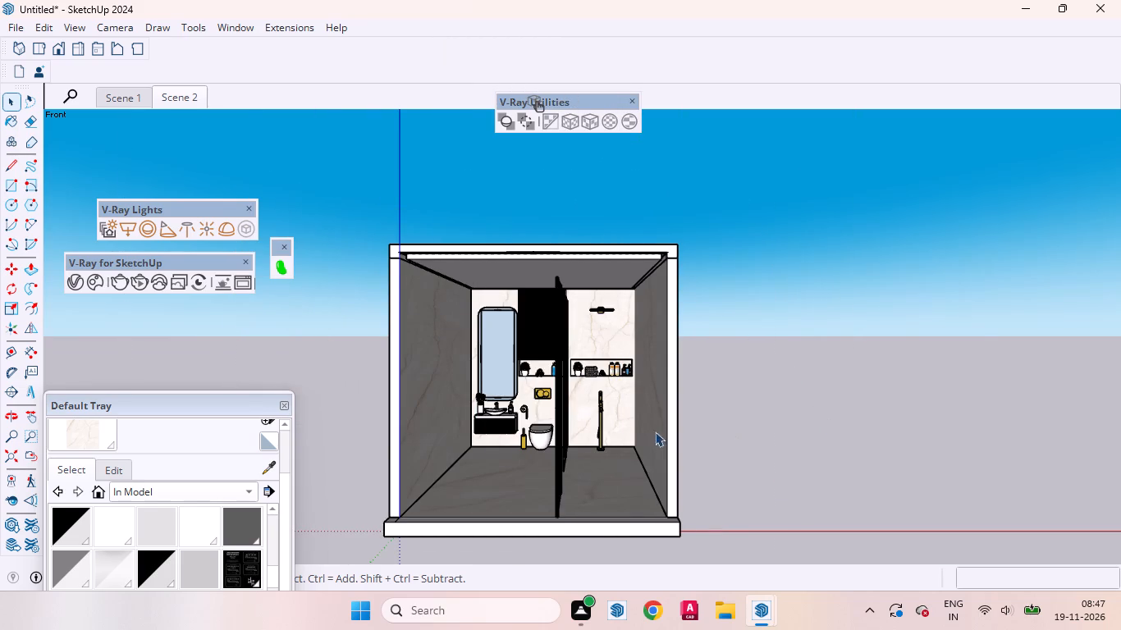
Examine the bathroom ceiling from below, including its cove edges and the corner above the mirror.
scroll(784, 484, down, 3)
scroll(529, 326, up, 7)
middle_drag(544, 304, 535, 230)
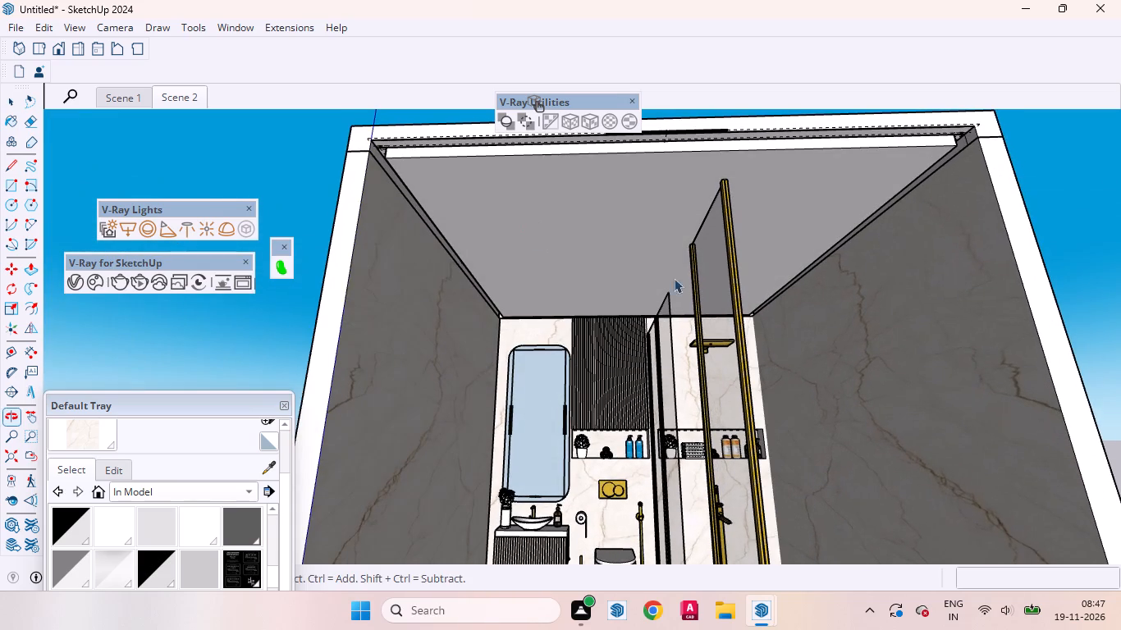
scroll(661, 597, down, 3)
scroll(796, 432, down, 3)
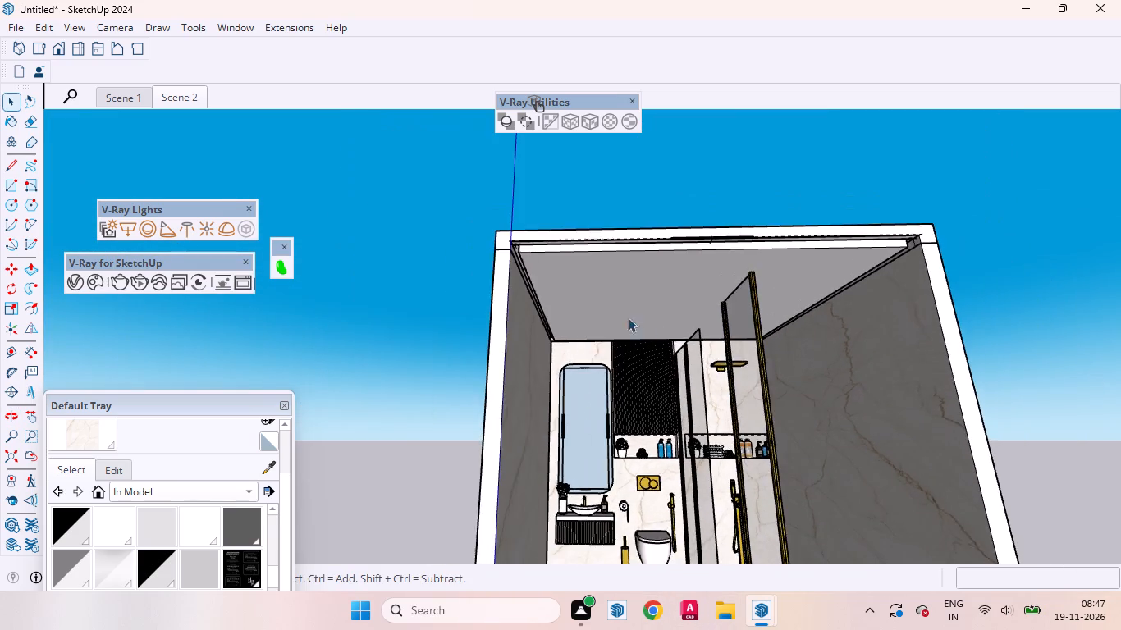
scroll(611, 310, up, 5)
middle_drag(580, 367, 583, 288)
scroll(538, 337, up, 4)
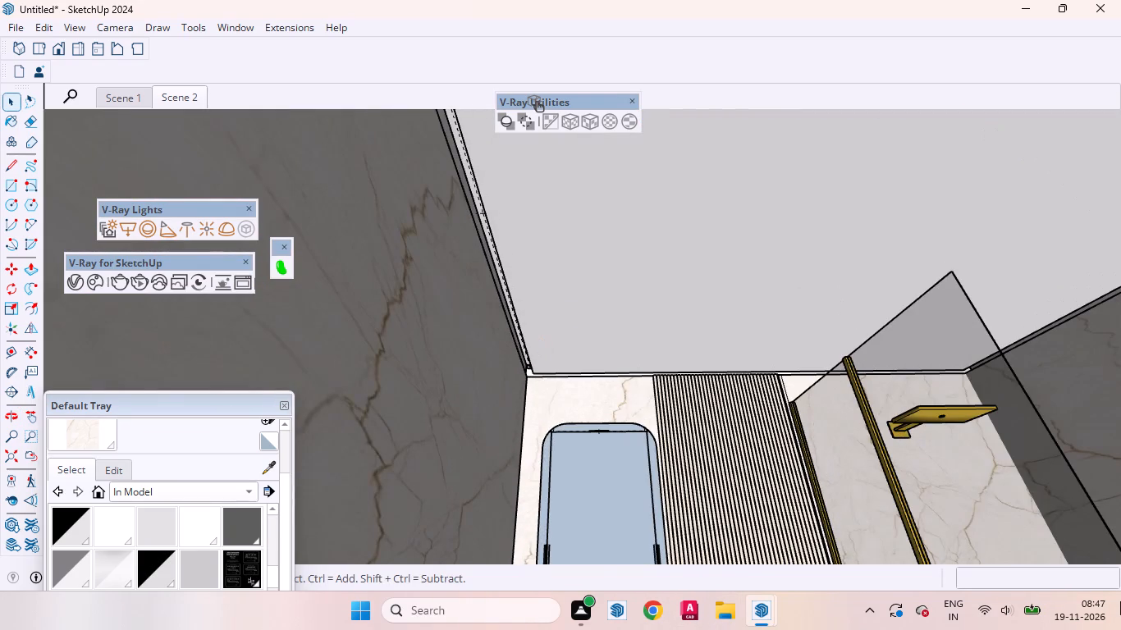
scroll(556, 367, down, 2)
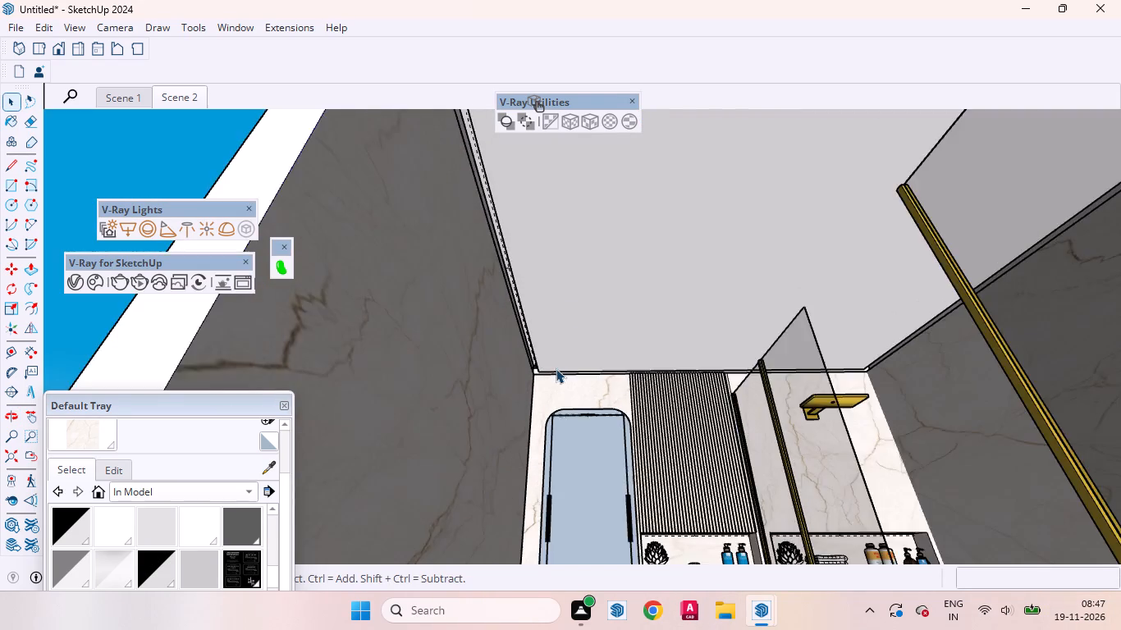
scroll(556, 368, down, 3)
scroll(554, 395, up, 1)
middle_drag(557, 402, 565, 400)
scroll(583, 418, down, 6)
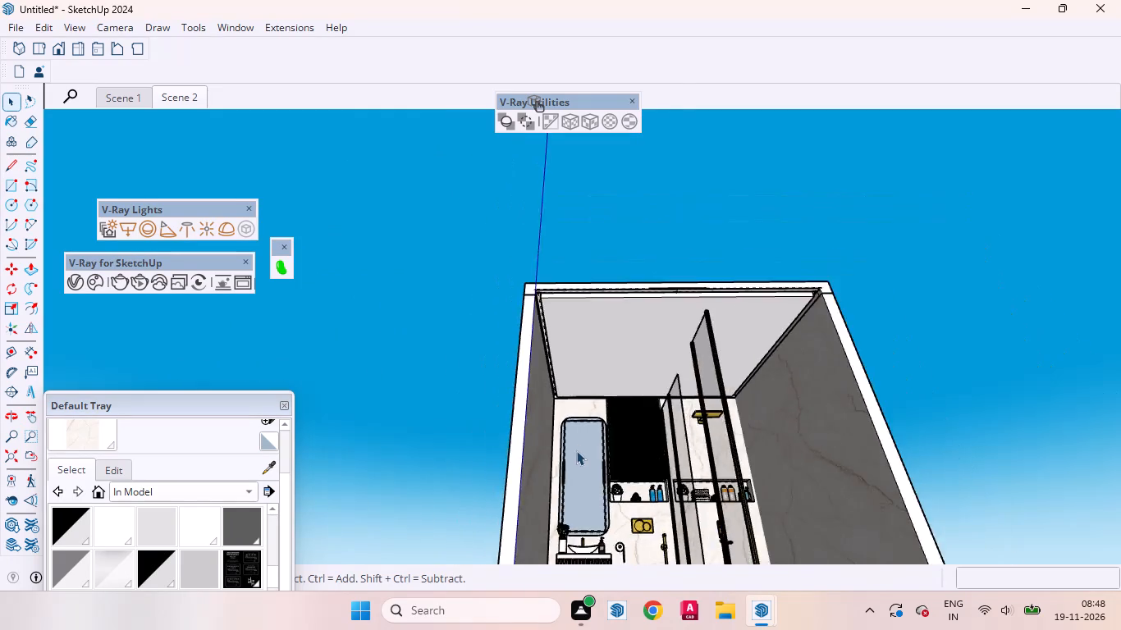
scroll(576, 450, down, 4)
scroll(872, 454, up, 4)
scroll(522, 451, up, 5)
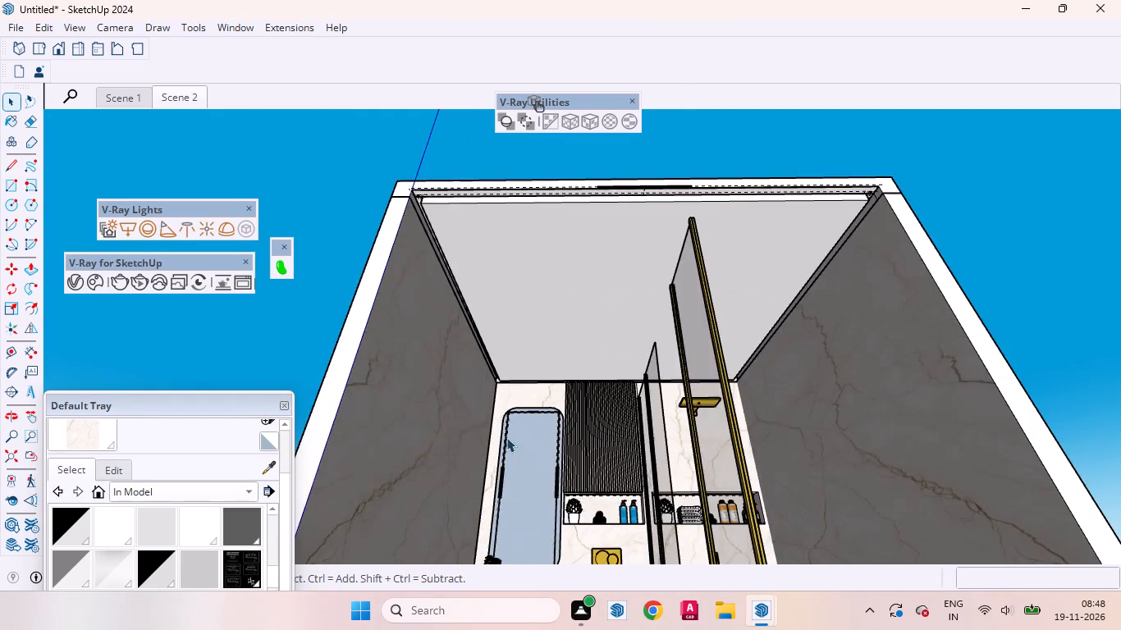
scroll(588, 377, up, 5)
scroll(560, 398, down, 5)
scroll(570, 413, up, 1)
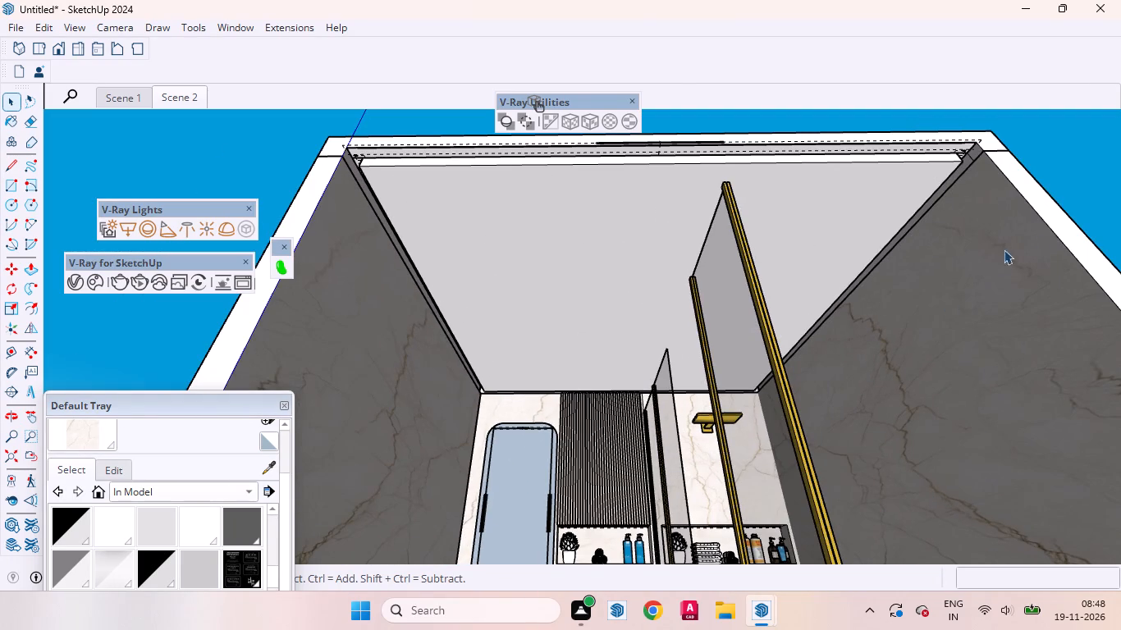
In a new empty group, place a guide on the ceiling 10" from the back wall edge above the mirror.
right_click(1097, 170)
click(1087, 218)
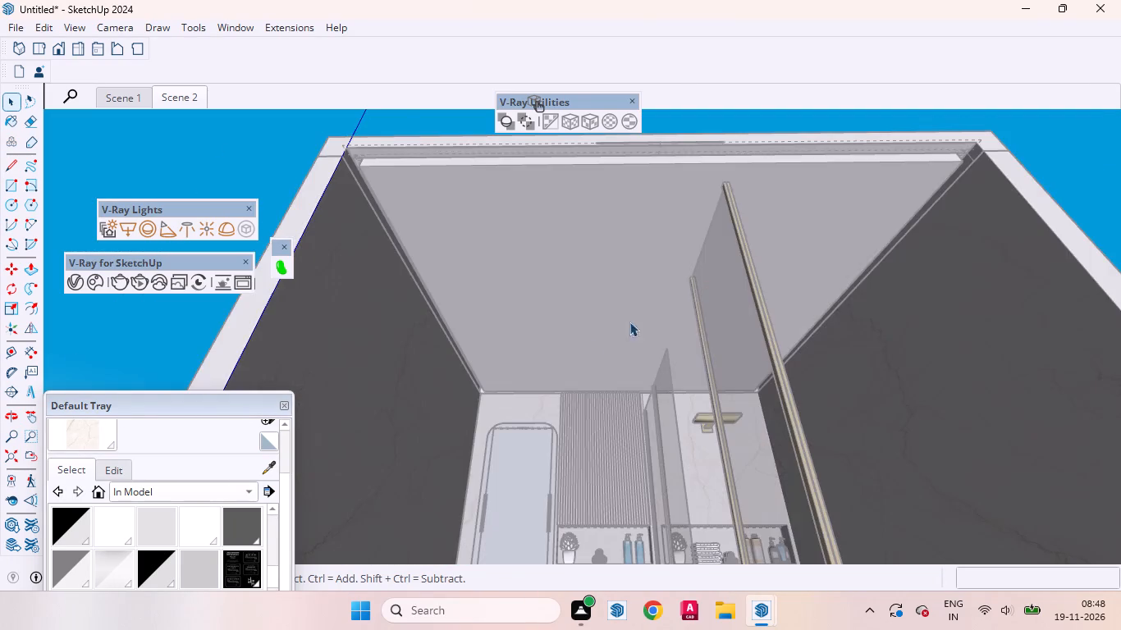
scroll(428, 374, up, 11)
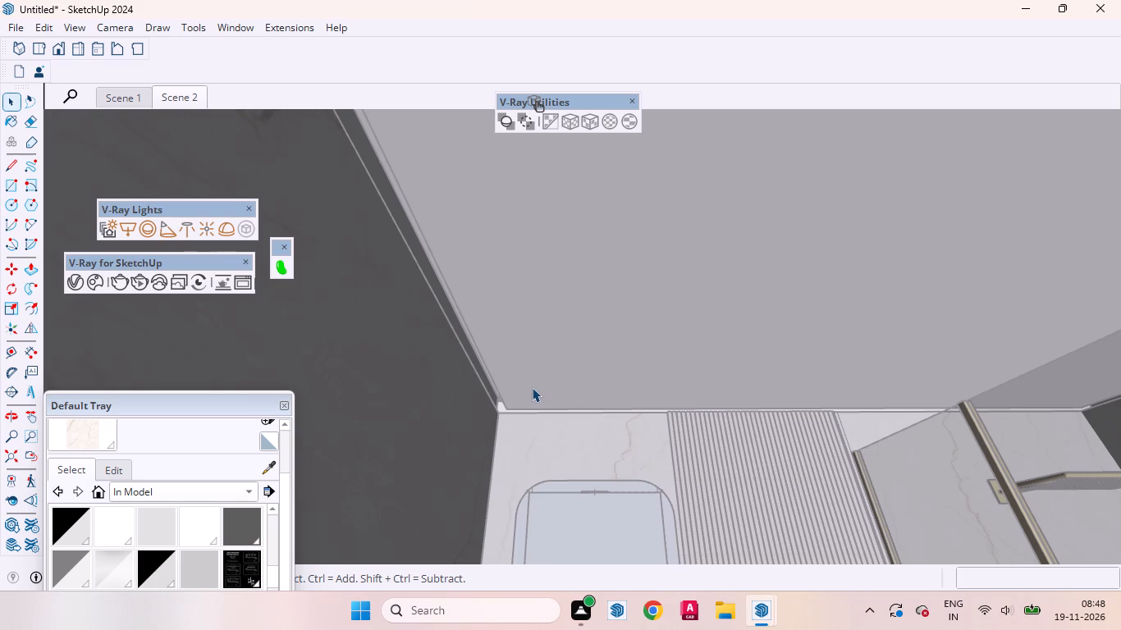
key(t)
click(560, 405)
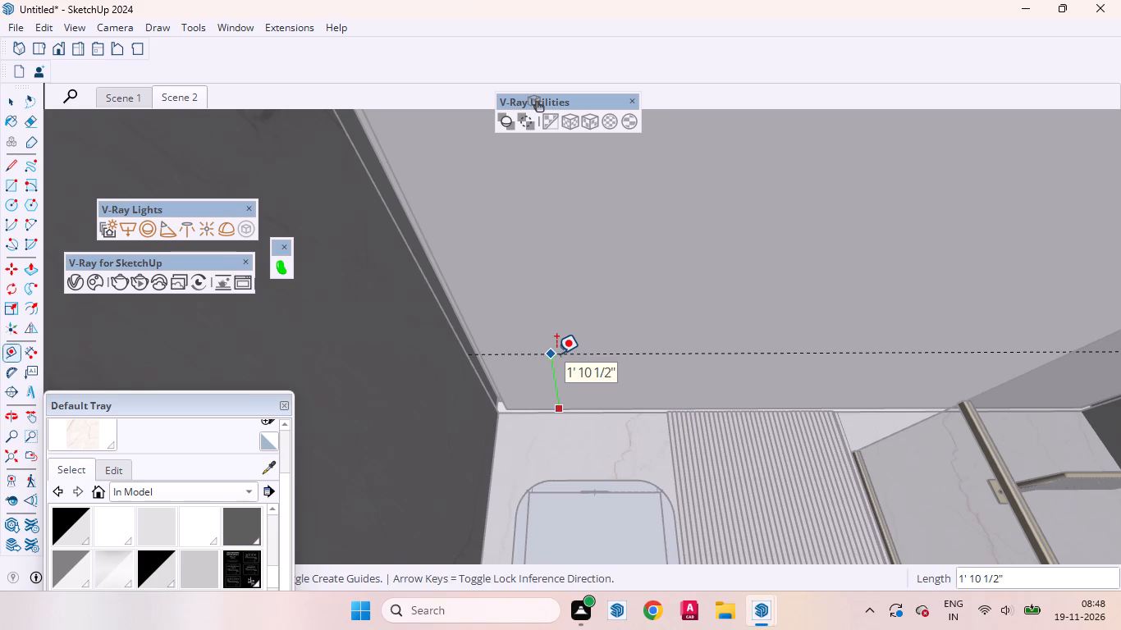
key(1)
key(5)
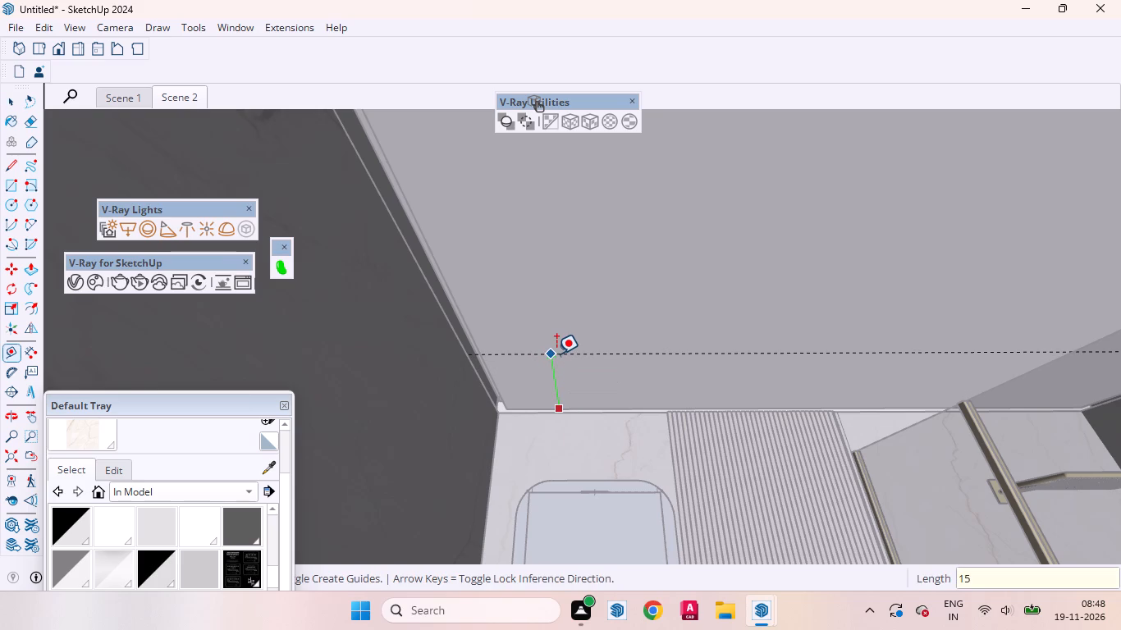
key(BackSpace)
key(0)
key(Return)
key(space)
scroll(539, 390, up, 7)
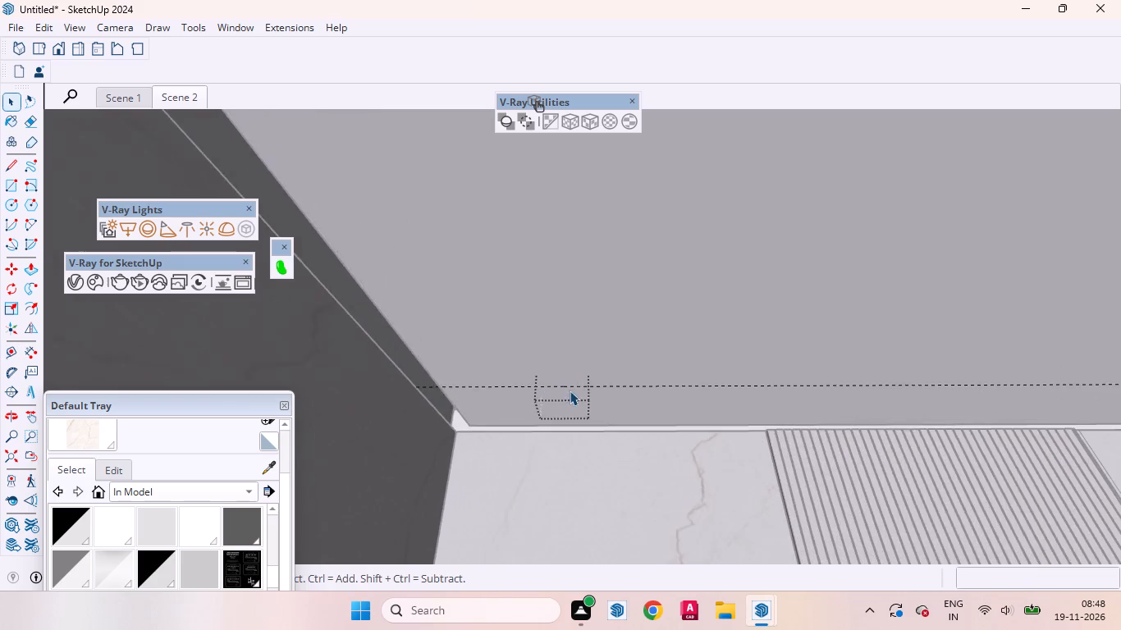
Place a second ceiling guide 10" from the side edge nearest the mirror, crossing the first guide.
middle_drag(569, 383, 570, 264)
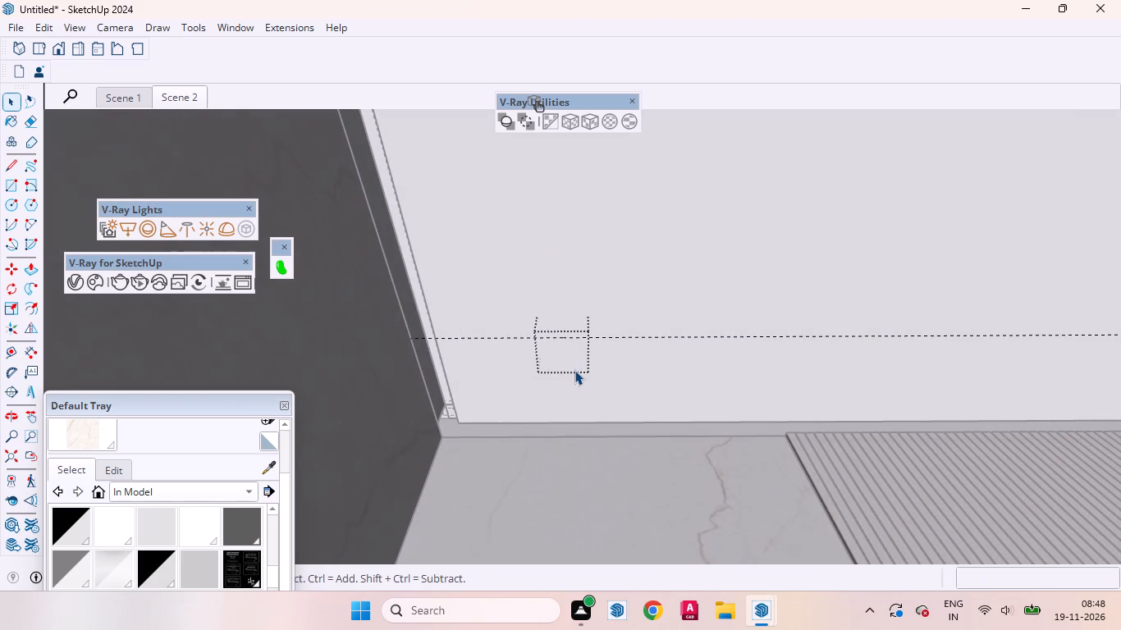
key(c)
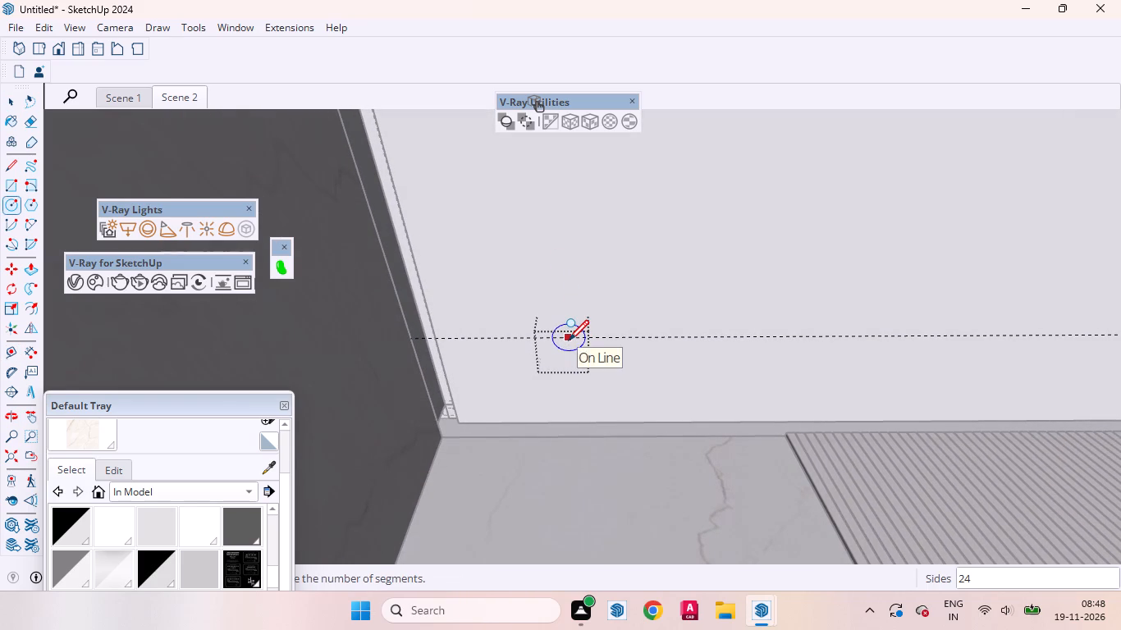
key(space)
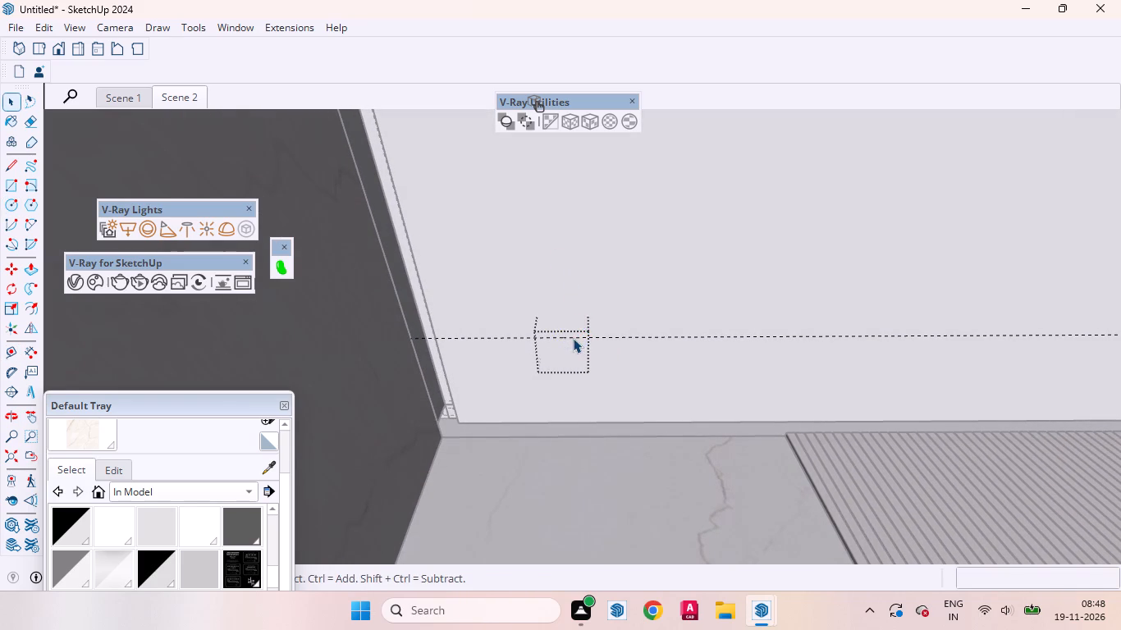
key(t)
click(425, 294)
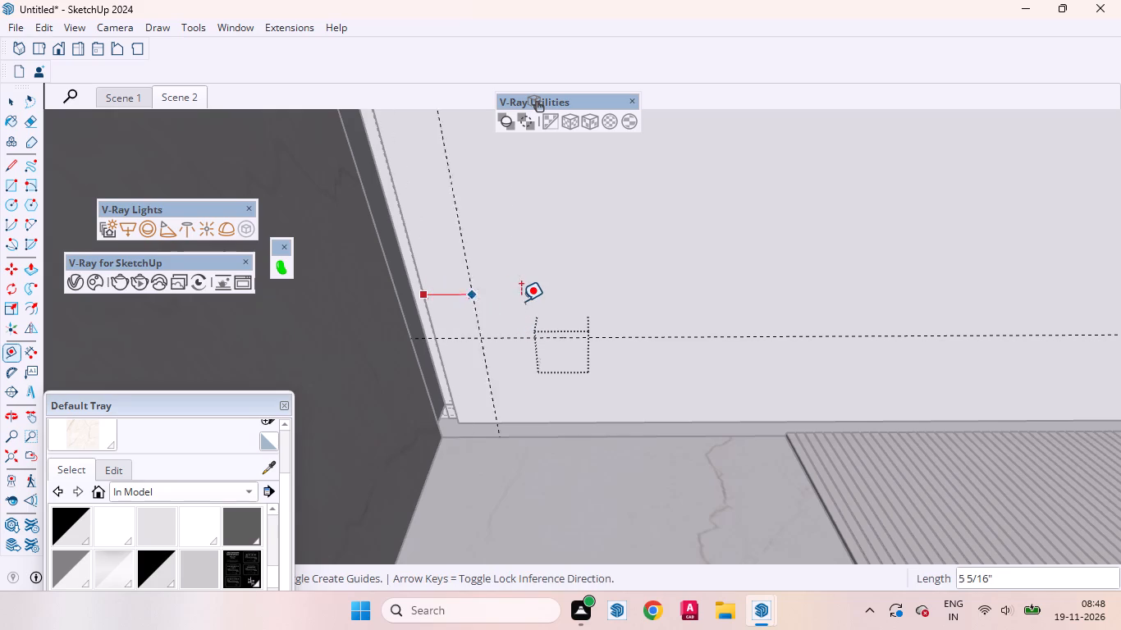
text(10)
key(Return)
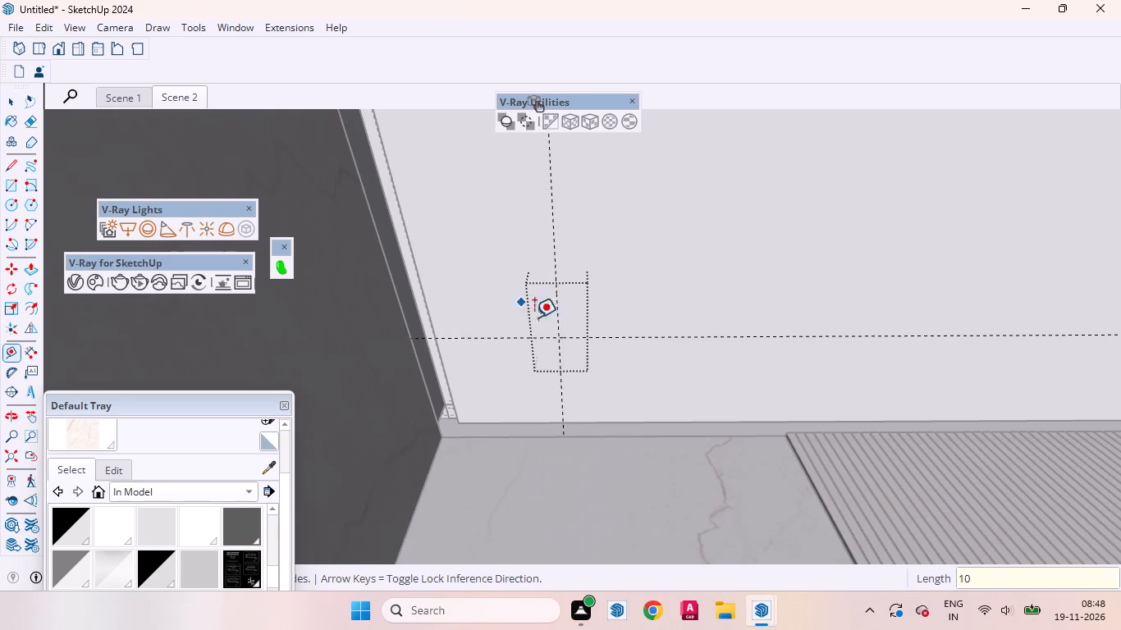
key(space)
Draw a circle of about 2" radius on the ceiling, centred where the two guides cross.
key(c)
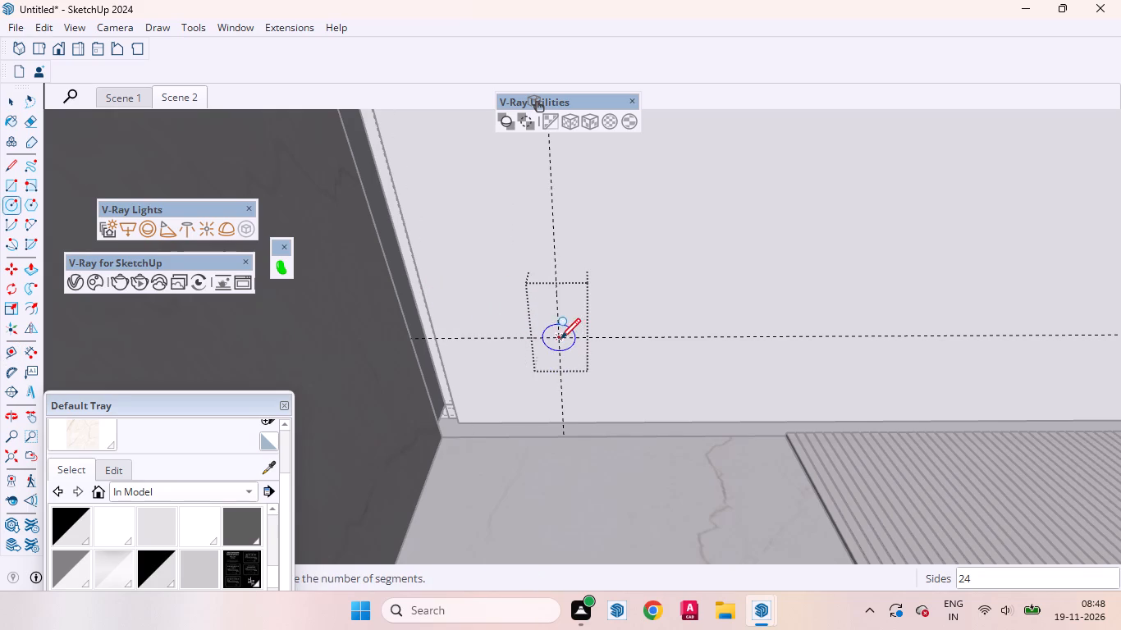
click(558, 336)
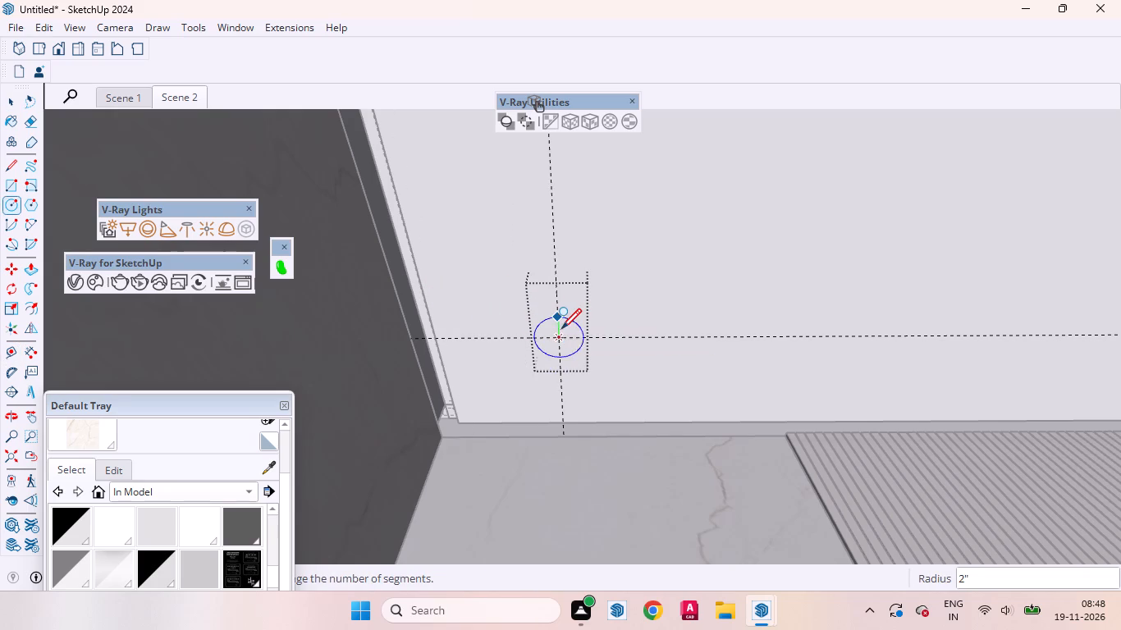
scroll(561, 327, up, 3)
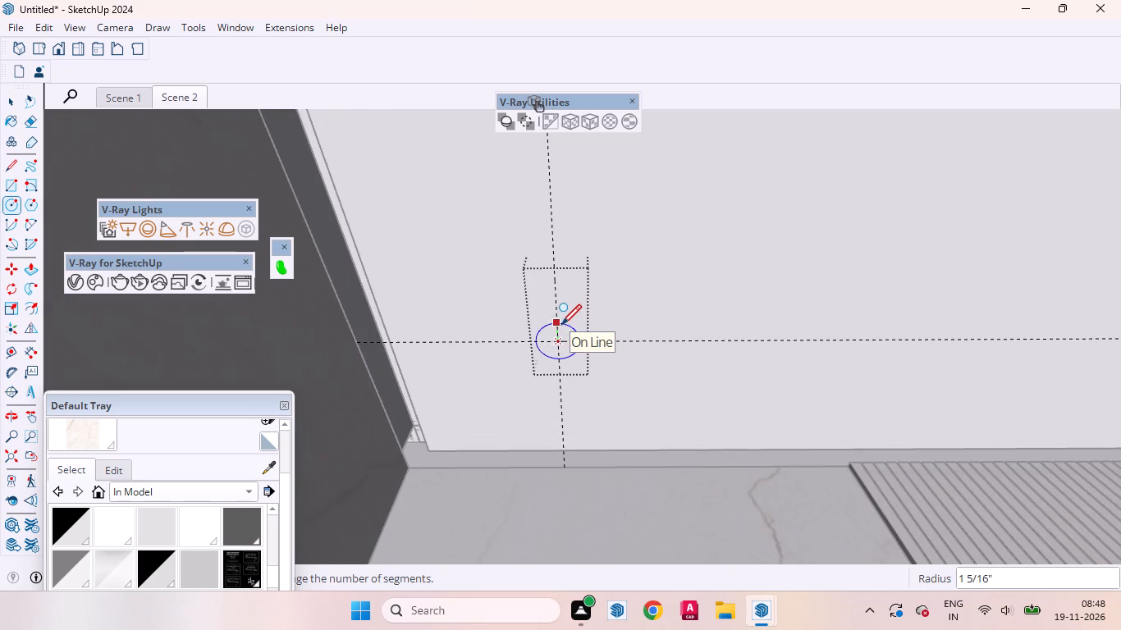
click(563, 322)
key(space)
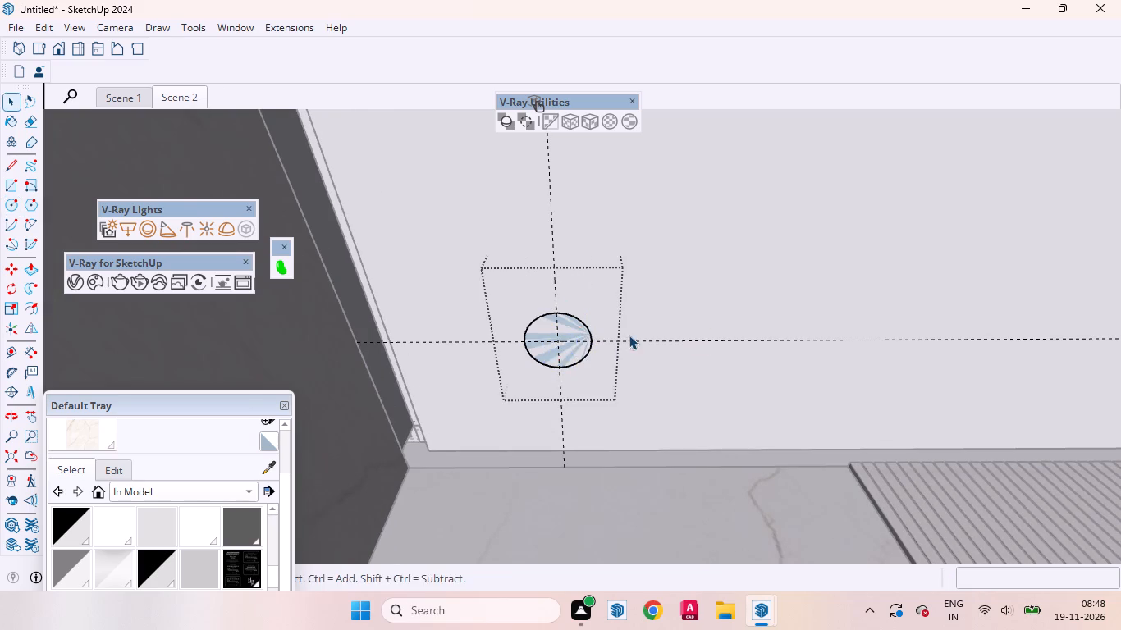
Push/Pull the circle down from the ceiling by 6 mm, and extend it by another 2 mm.
middle_drag(629, 340, 628, 442)
scroll(621, 390, down, 18)
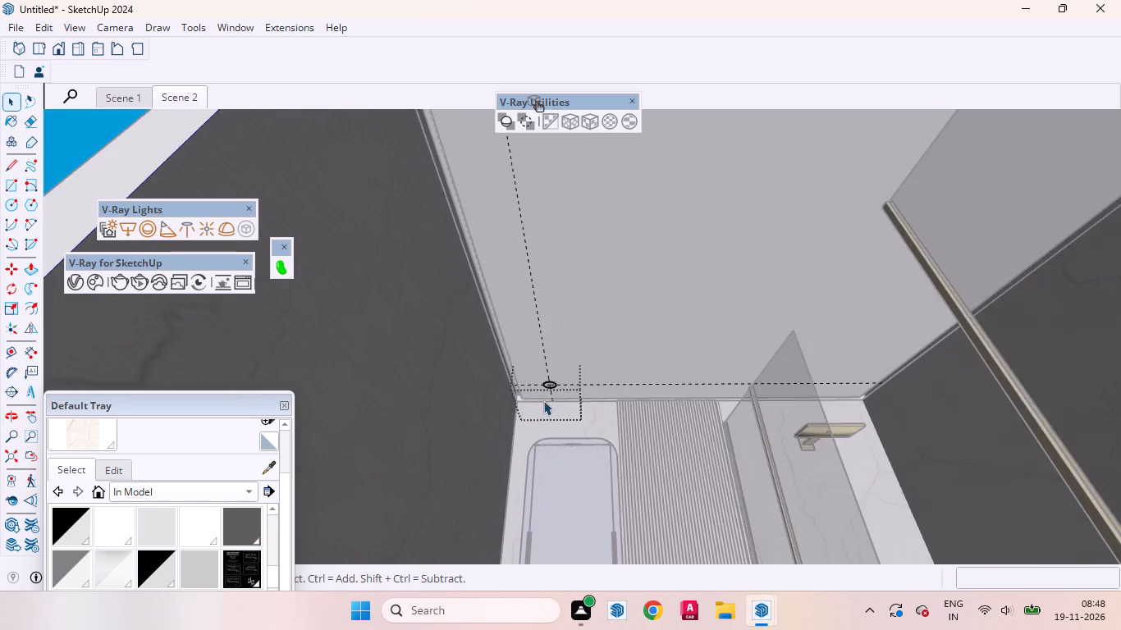
scroll(543, 400, down, 2)
scroll(528, 386, up, 20)
scroll(528, 386, up, 1)
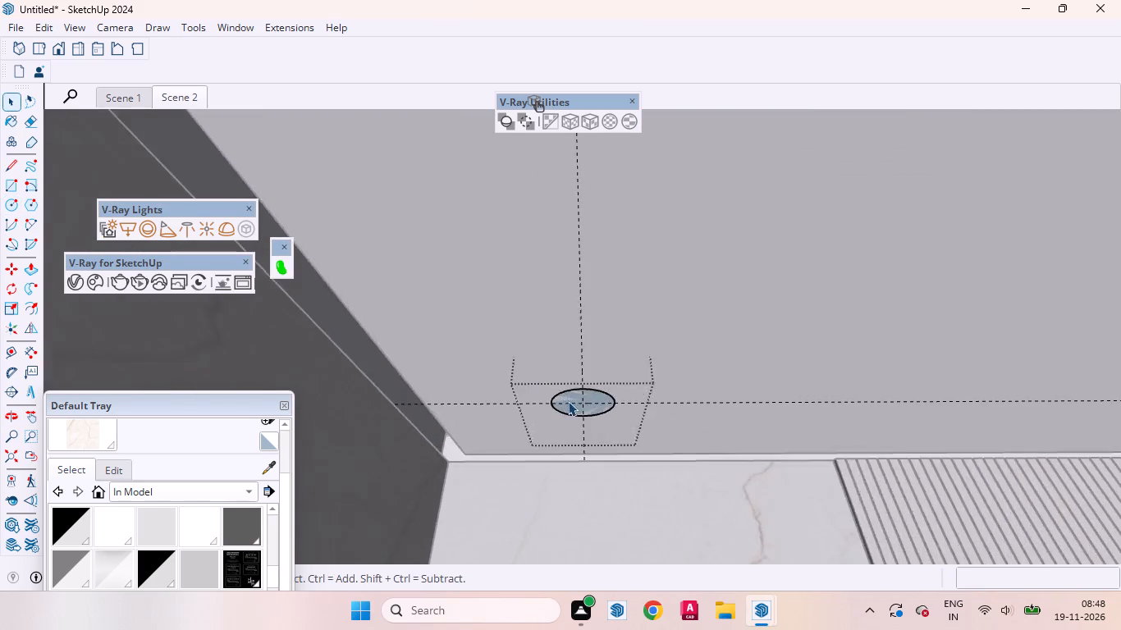
scroll(568, 401, up, 9)
key(p)
click(593, 386)
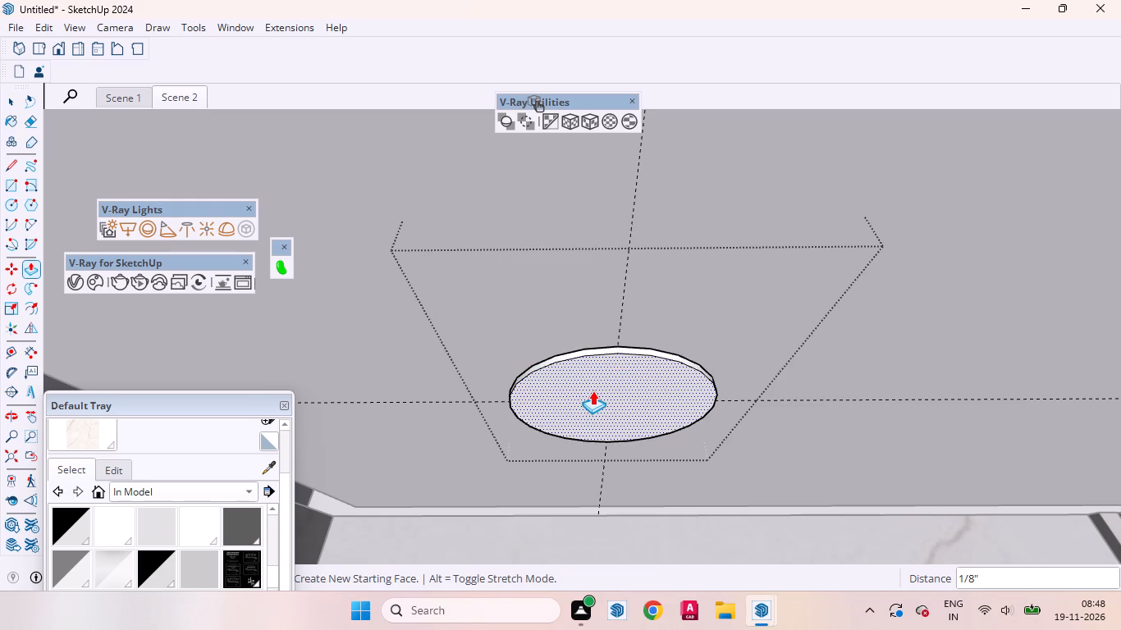
text(6mm)
key(Return)
click(597, 402)
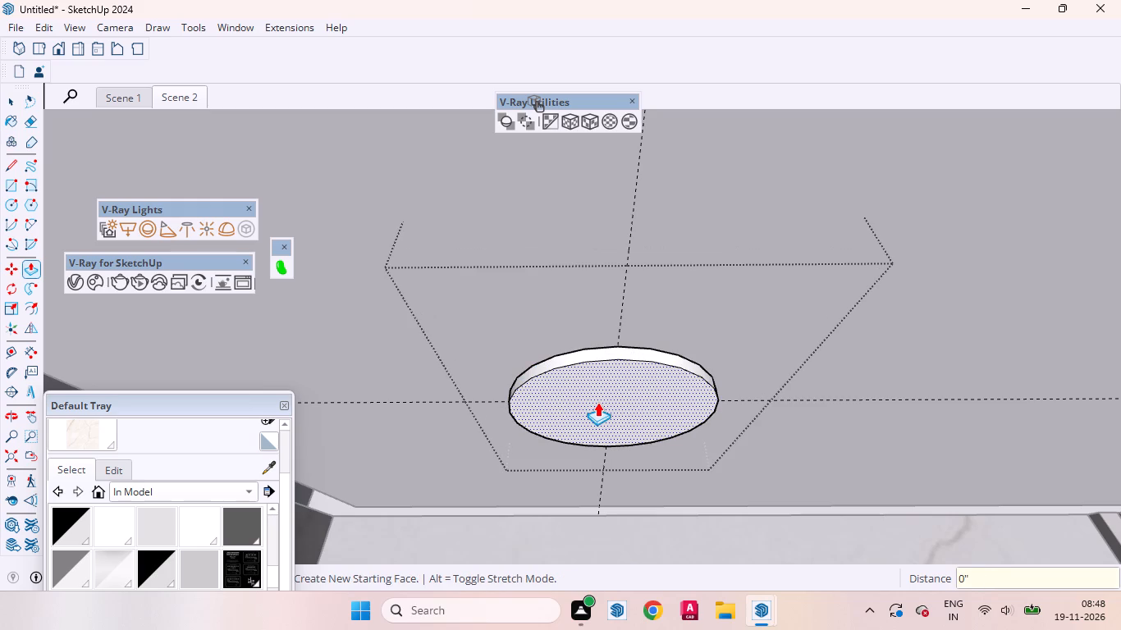
text(2mm)
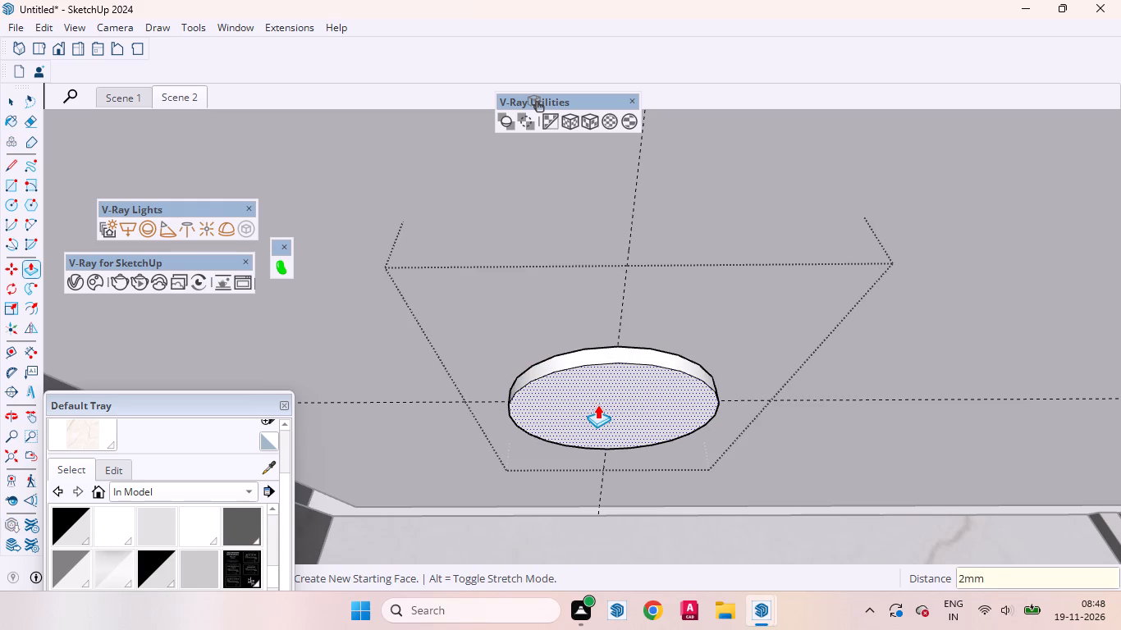
key(Return)
Offset the disc's lower circular edge inward by about 3/4" to form the light's rim.
key(f)
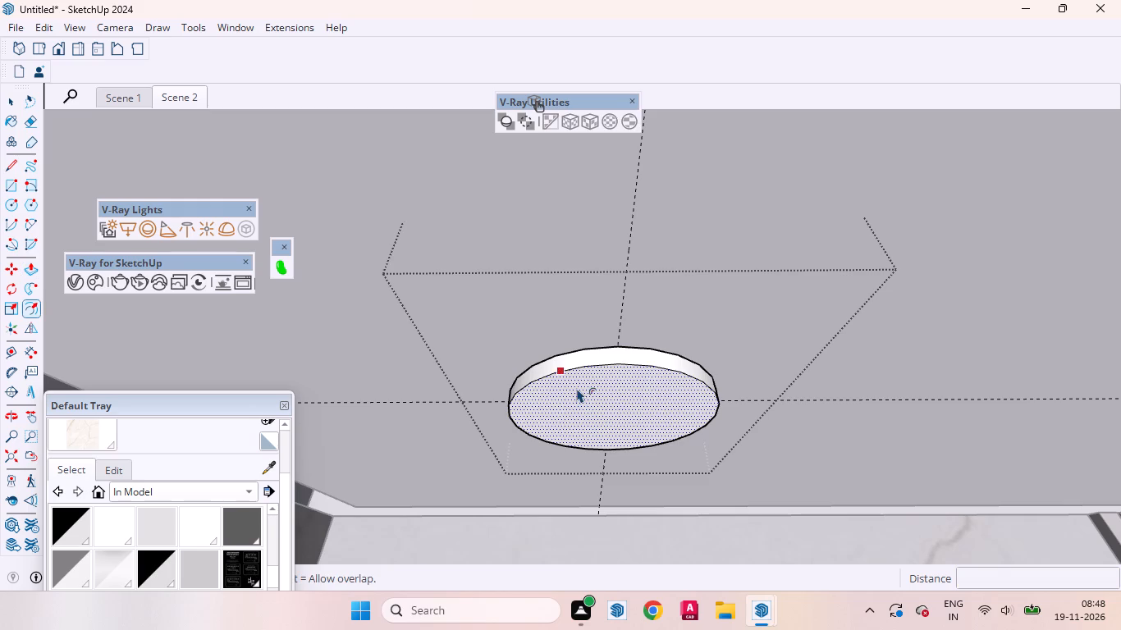
click(574, 387)
middle_drag(582, 395, 543, 296)
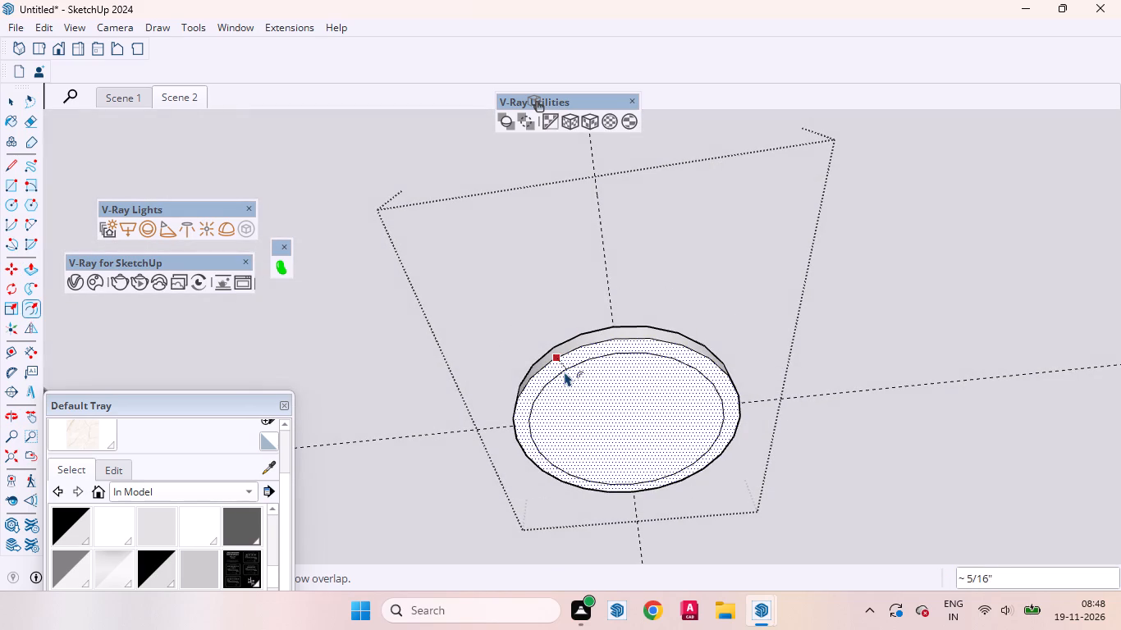
click(577, 392)
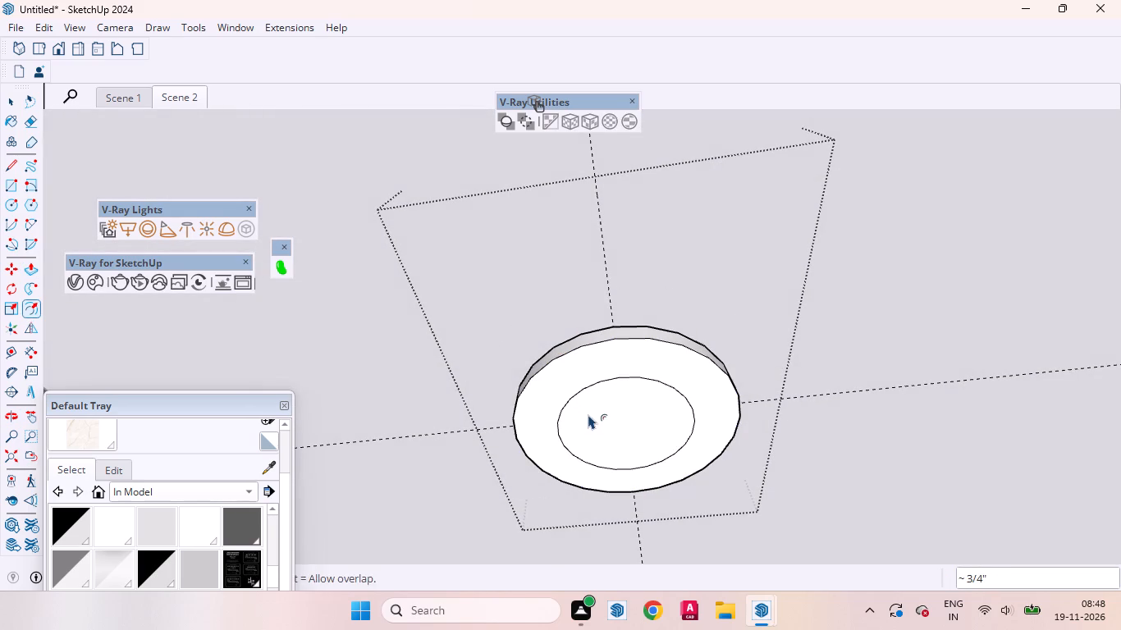
key(space)
Recess the disc's inner circular face 3 mm with Push/Pull.
click(610, 416)
key(p)
click(610, 416)
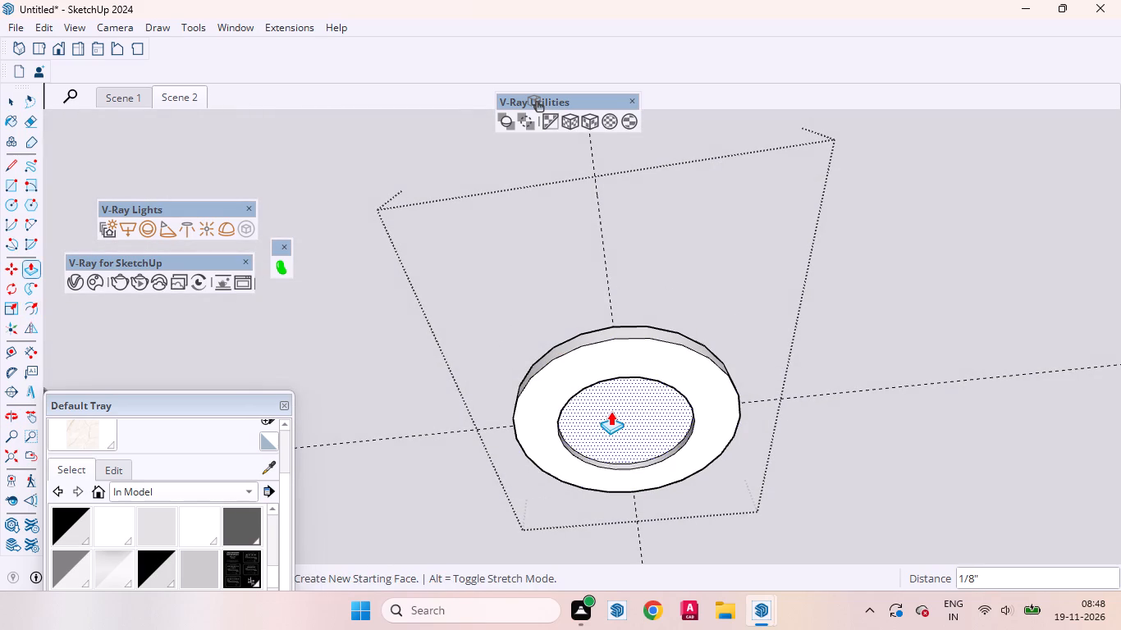
text(3mm)
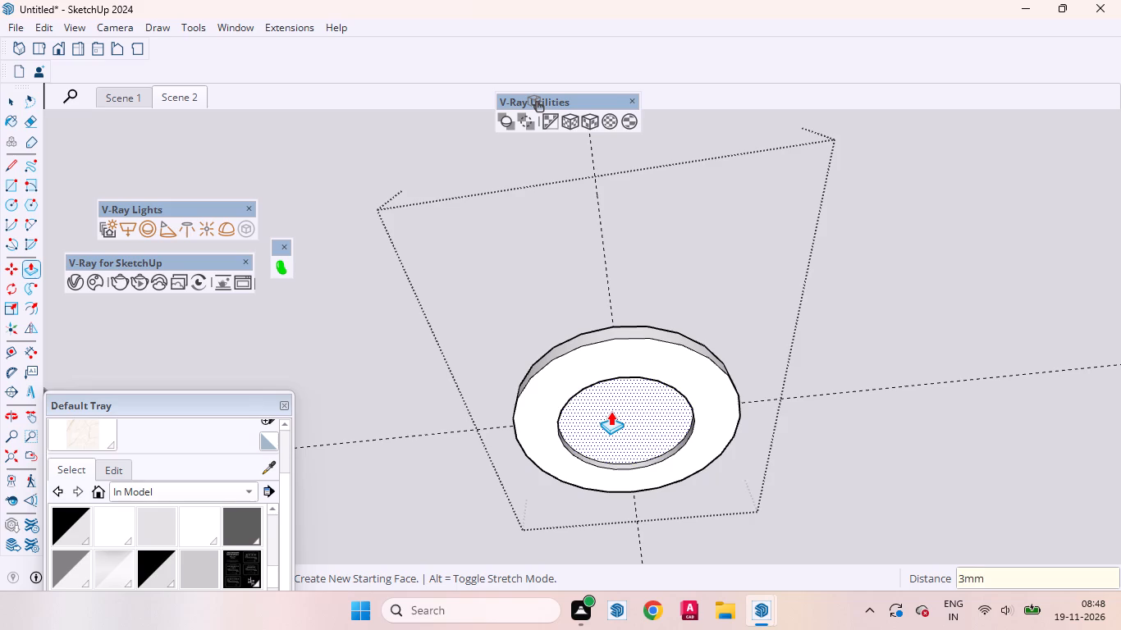
key(Return)
key(space)
Group the recessed inner face with its edges and convert the group into a V-Ray mesh light.
click(626, 424)
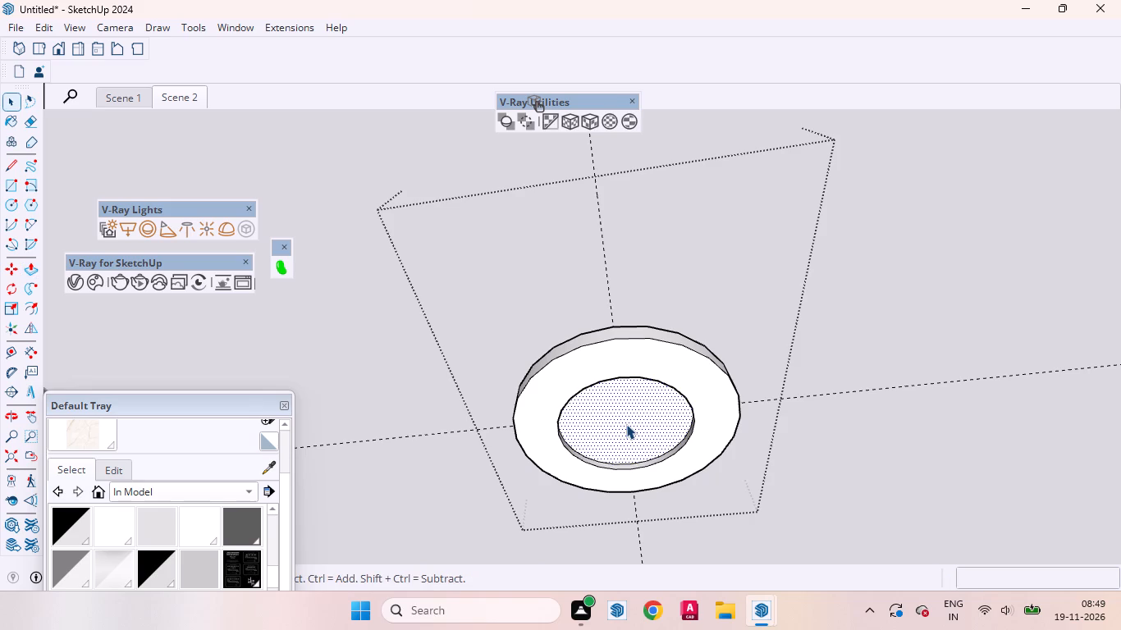
double_click(626, 424)
right_click(626, 424)
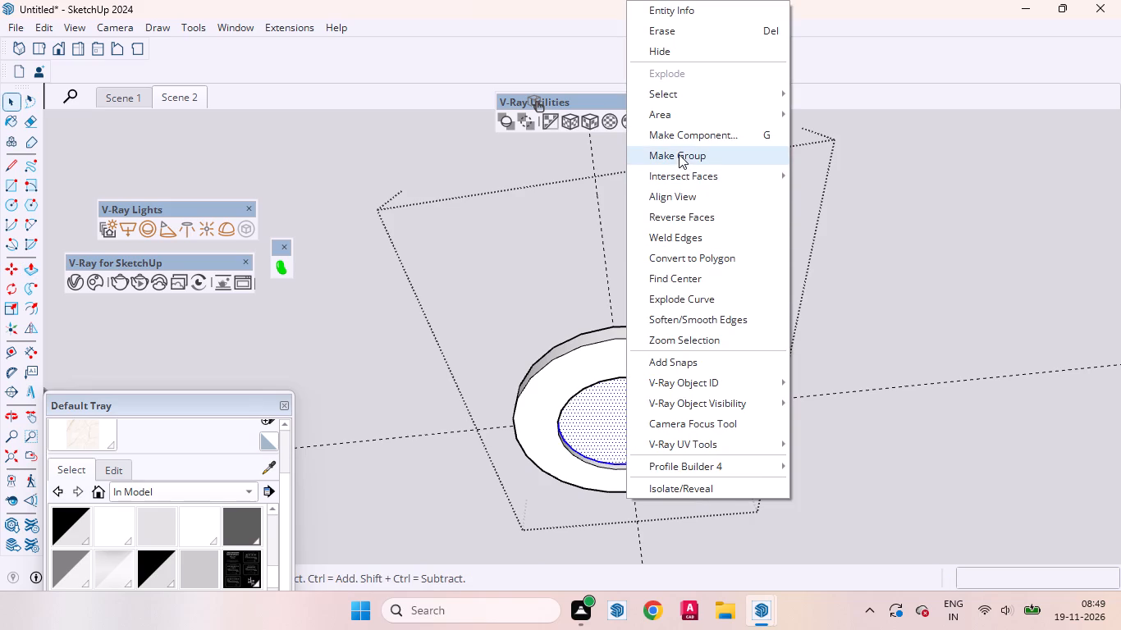
click(679, 154)
click(249, 231)
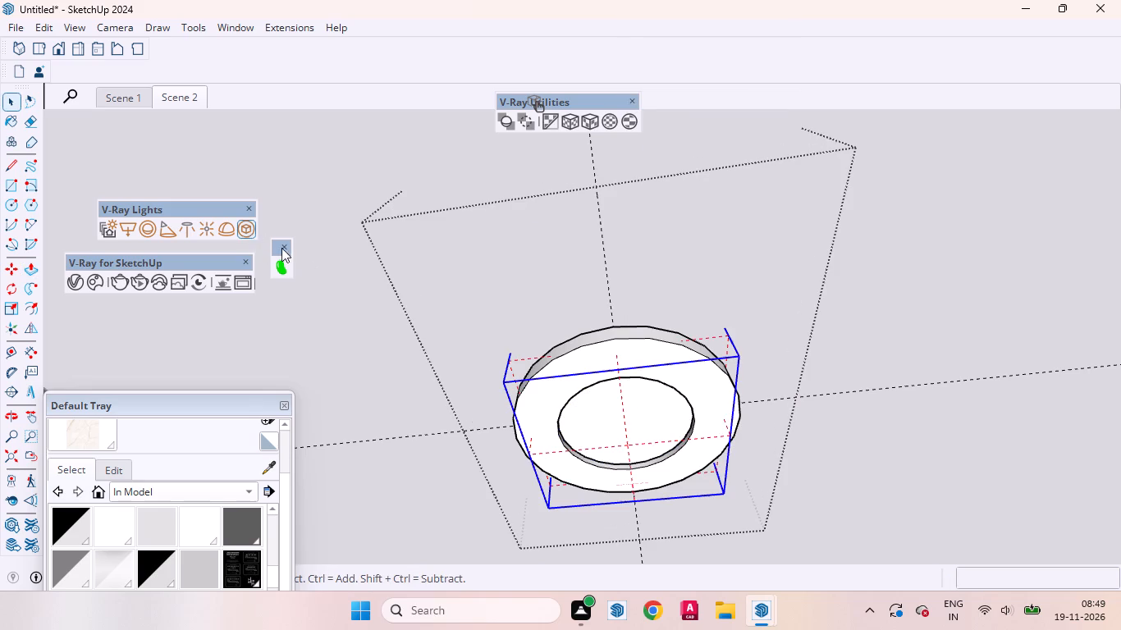
Place a V-Ray IES light using cylinder-wide.ies on the recessed face of the ceiling light and exit the group.
click(184, 232)
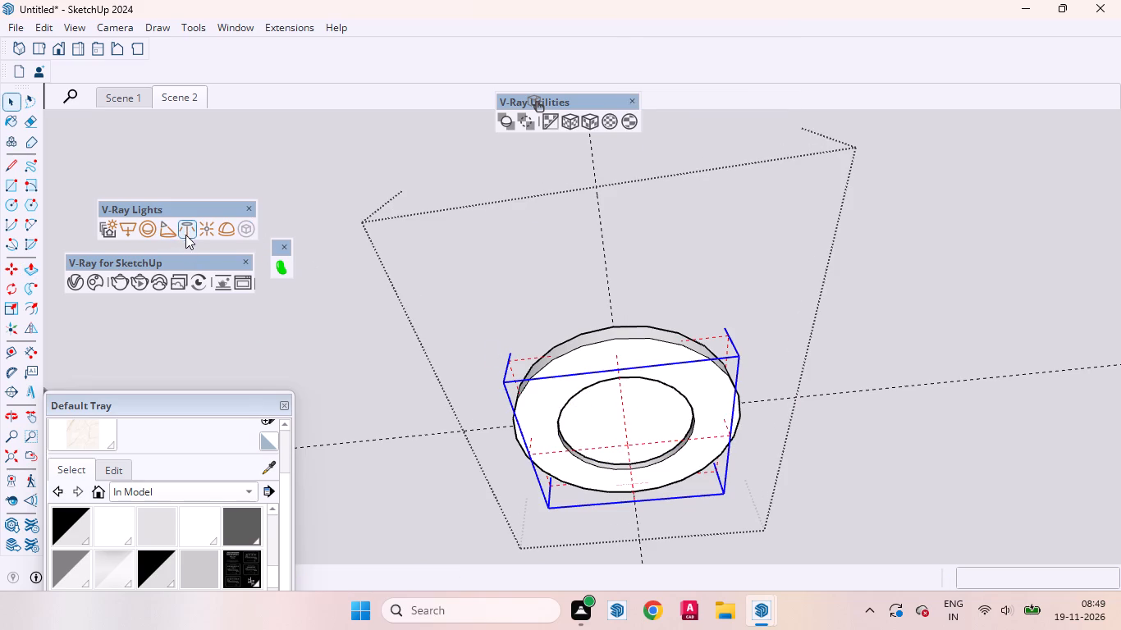
scroll(168, 244, up, 4)
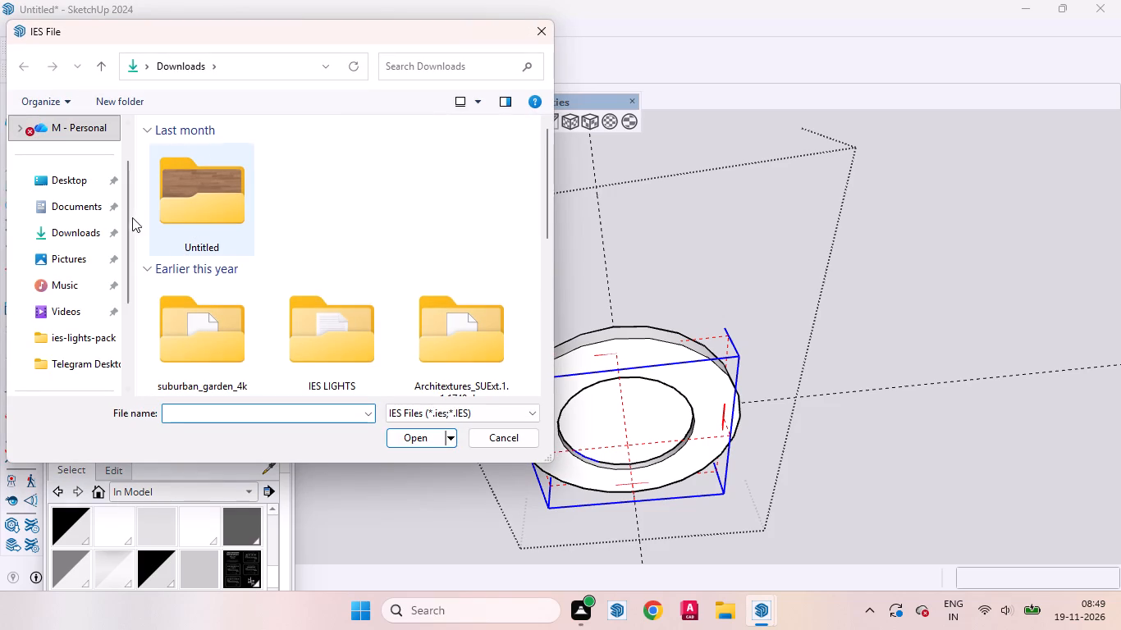
scroll(87, 139, up, 2)
click(80, 134)
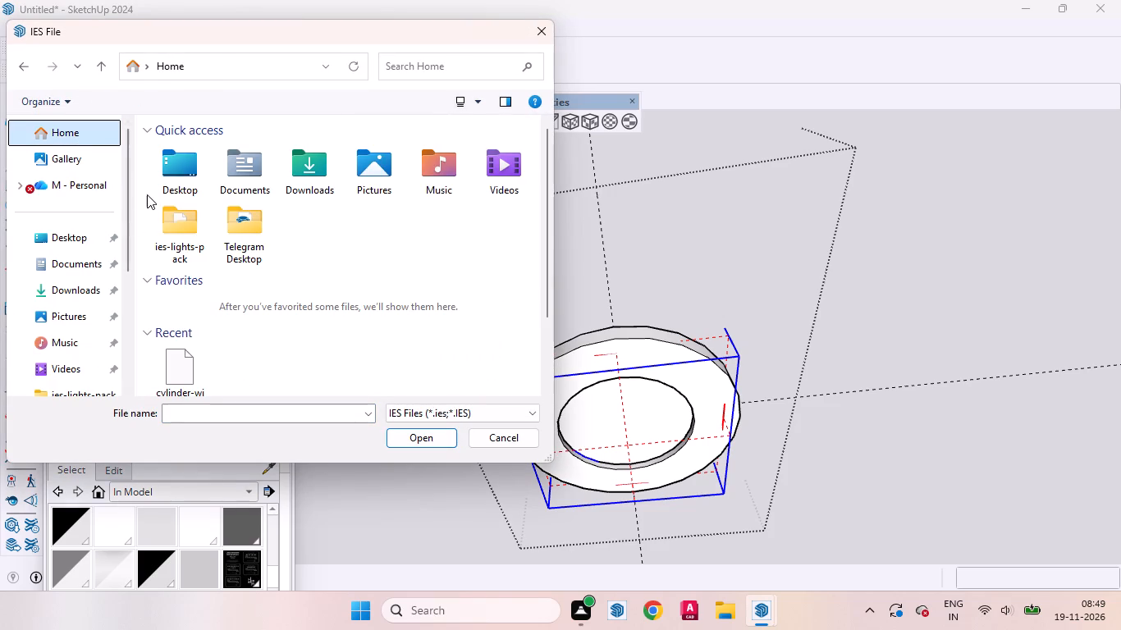
double_click(177, 231)
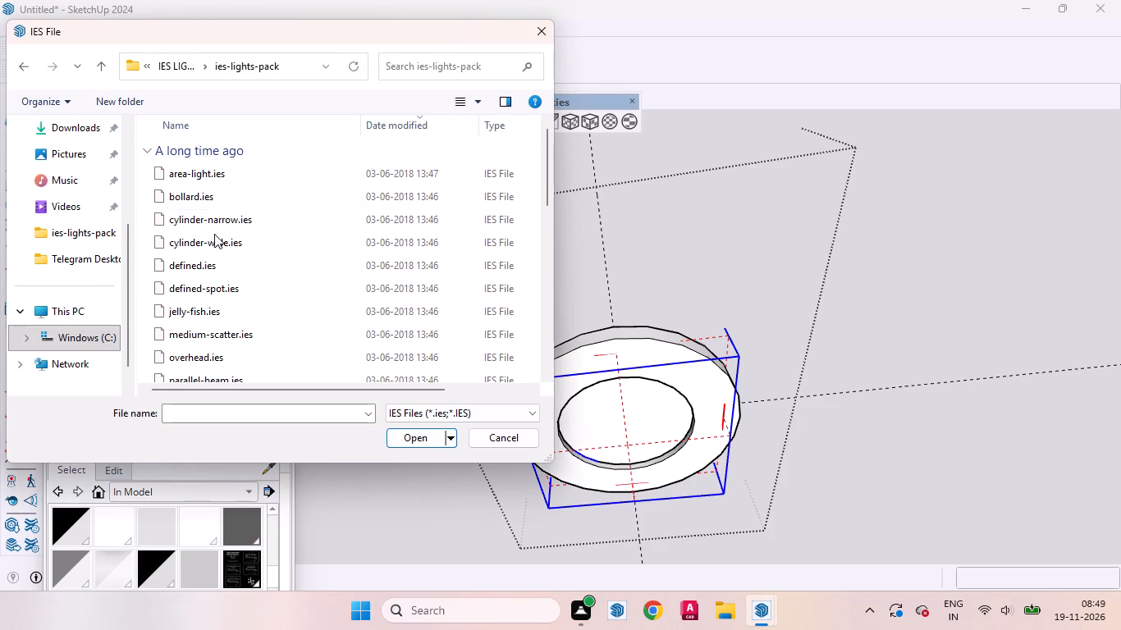
click(214, 234)
click(410, 436)
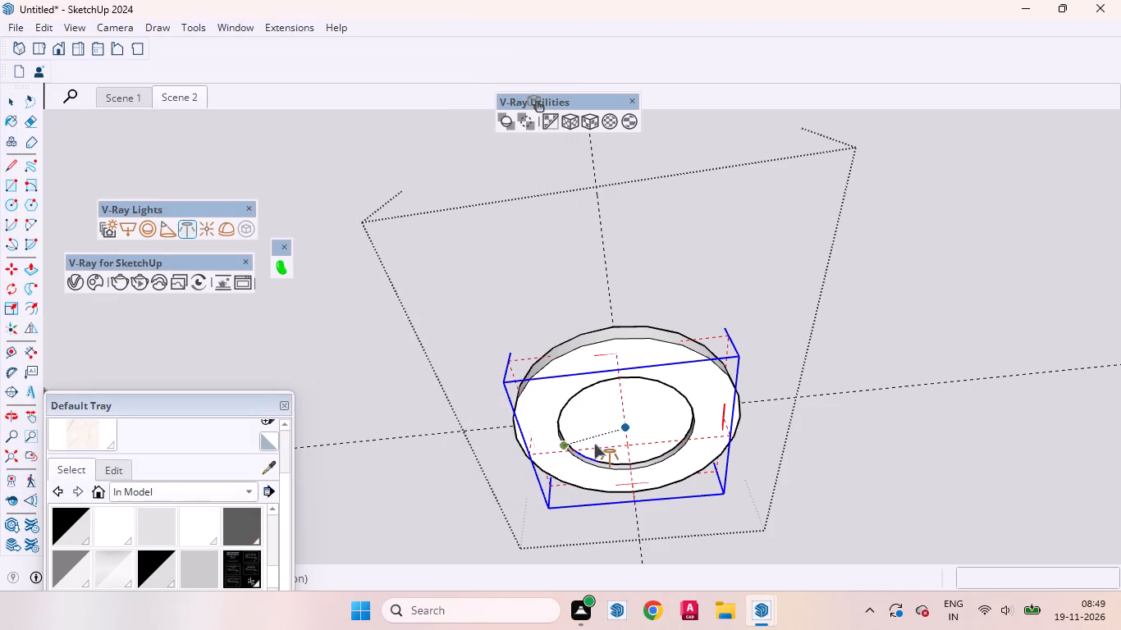
click(626, 447)
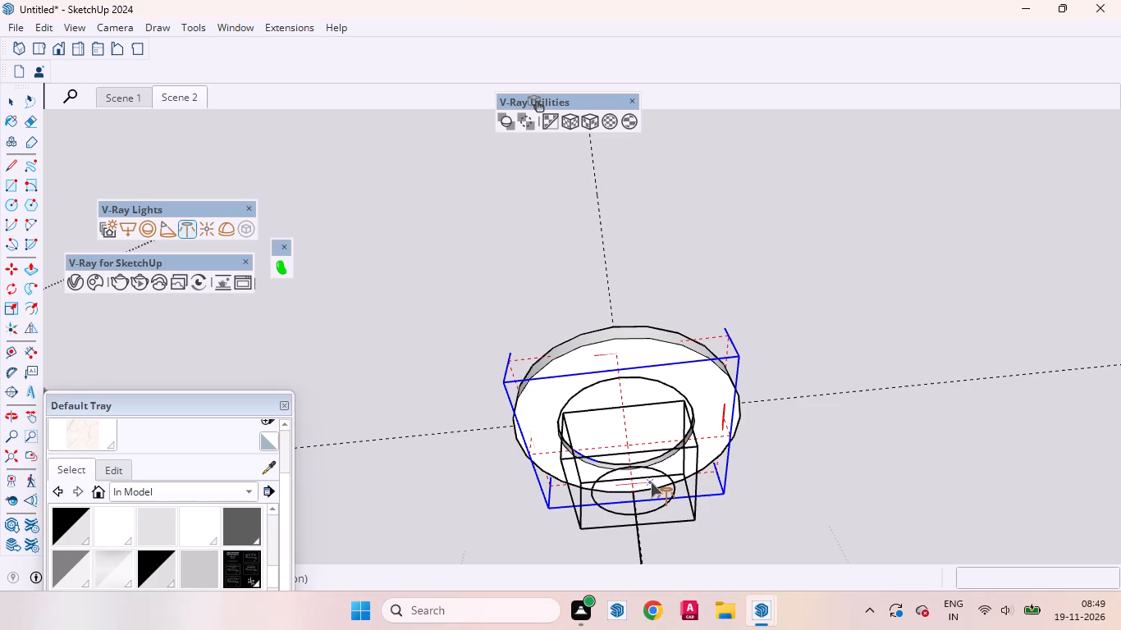
key(space)
middle_drag(661, 379, 661, 474)
scroll(652, 404, down, 7)
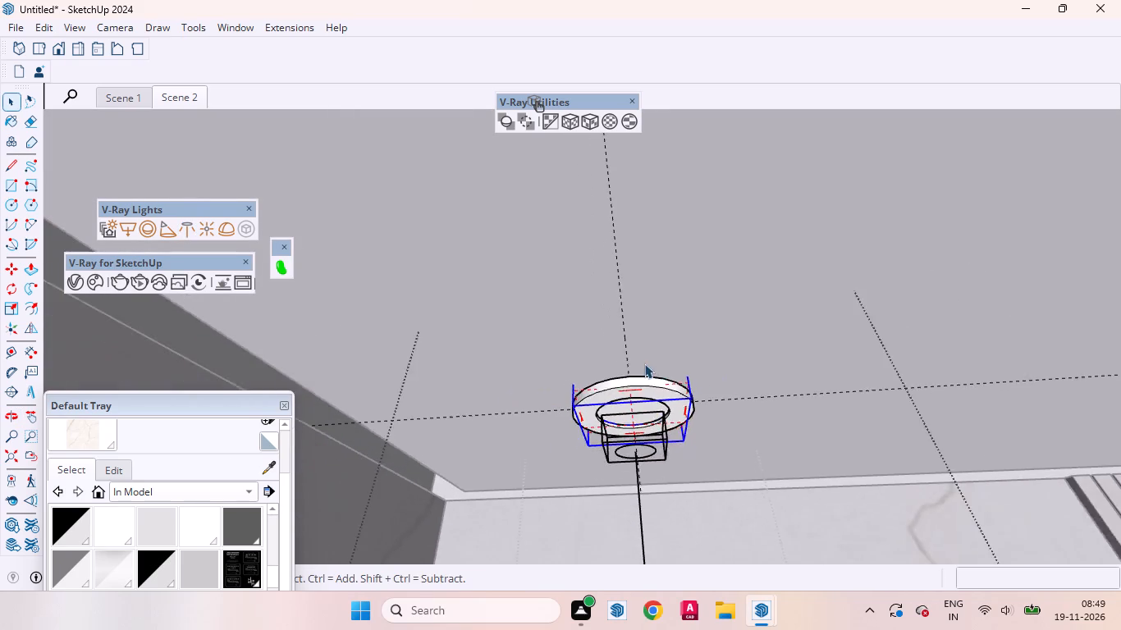
scroll(644, 363, down, 20)
scroll(644, 363, down, 9)
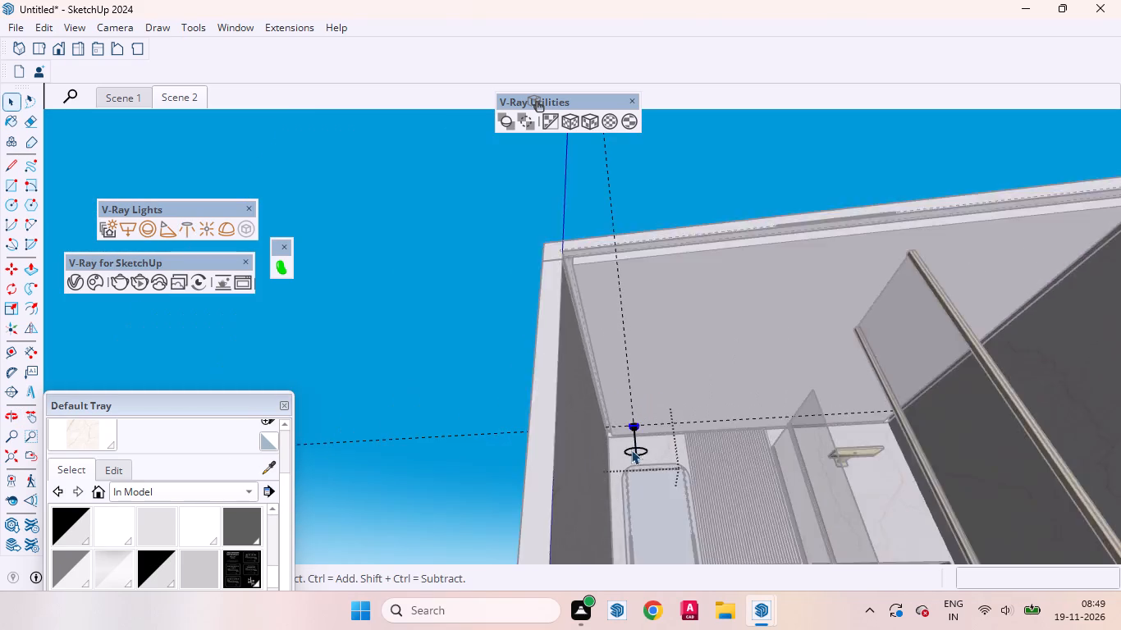
scroll(631, 450, down, 3)
click(615, 273)
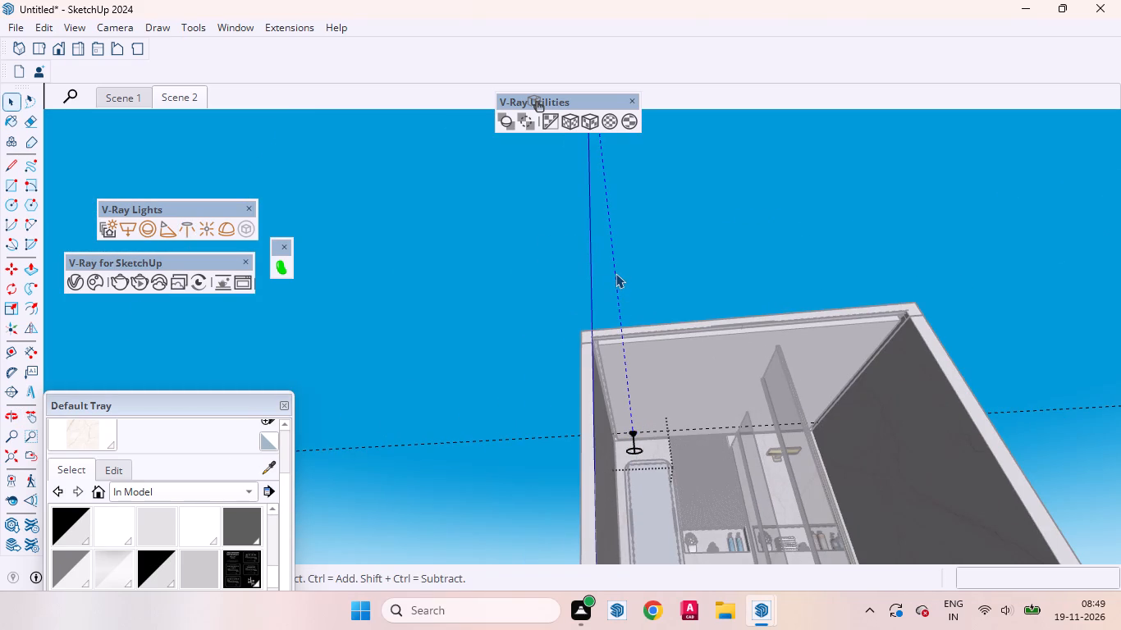
click(684, 273)
Open the ceiling light group and delete the two guide lines inside it.
middle_drag(824, 359, 780, 451)
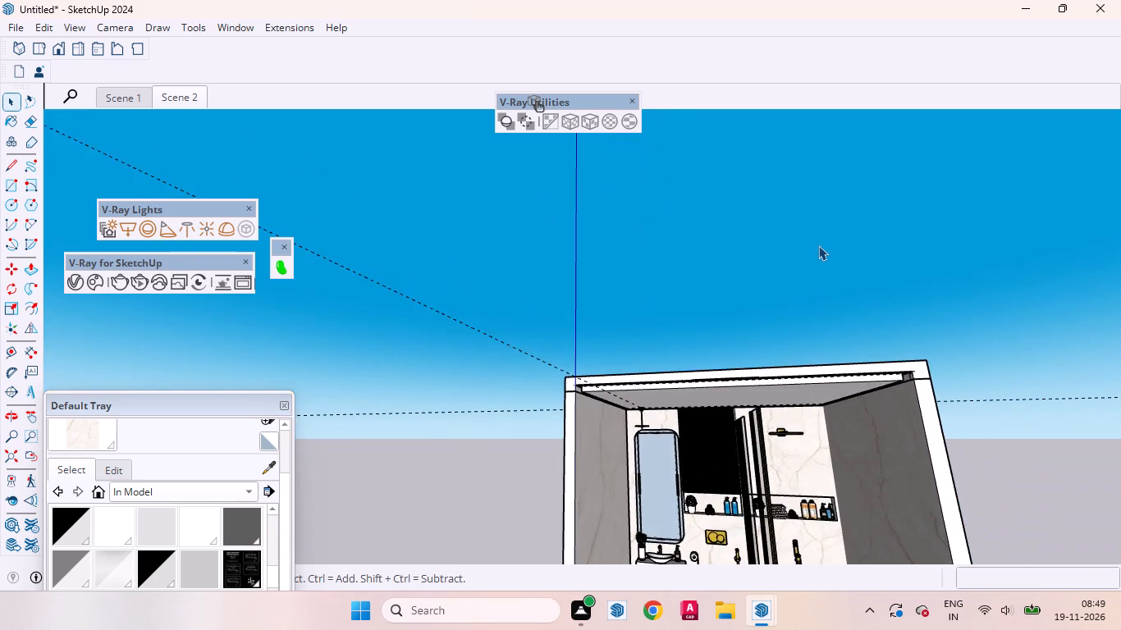
scroll(820, 244, down, 7)
scroll(681, 398, up, 8)
scroll(408, 366, down, 6)
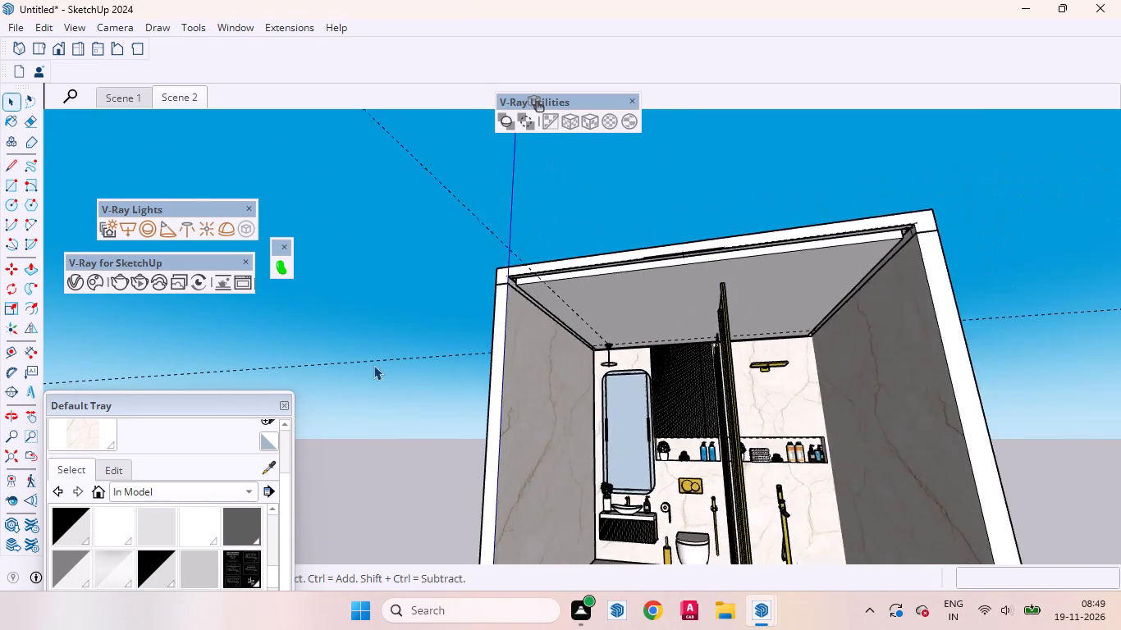
scroll(373, 365, down, 12)
scroll(495, 380, up, 10)
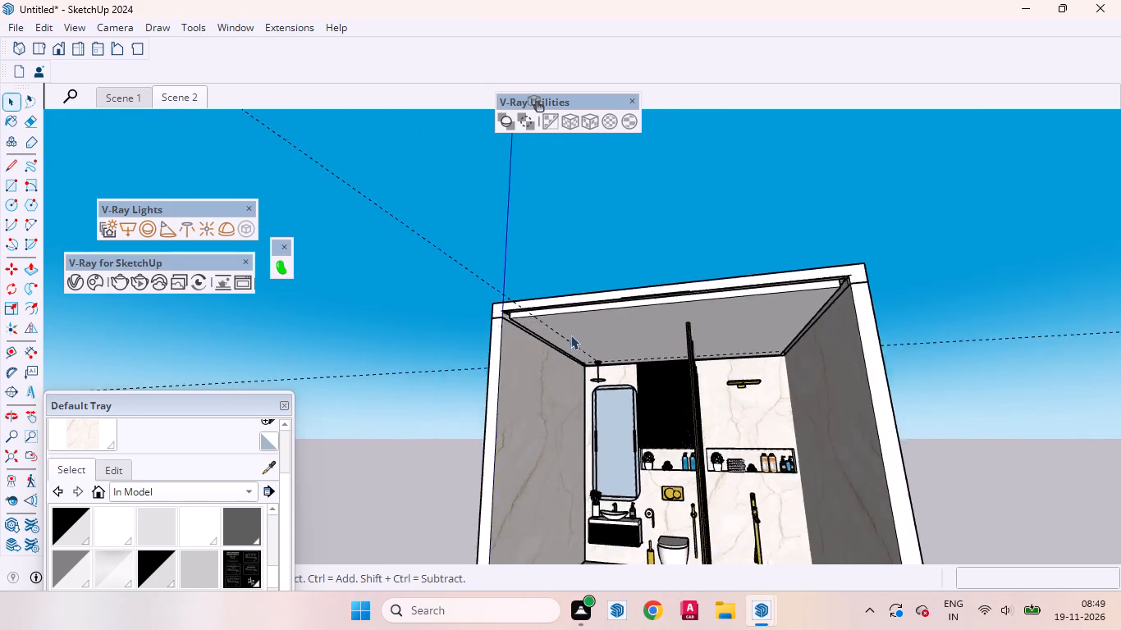
scroll(570, 335, up, 5)
middle_drag(613, 356, 640, 311)
scroll(603, 358, up, 3)
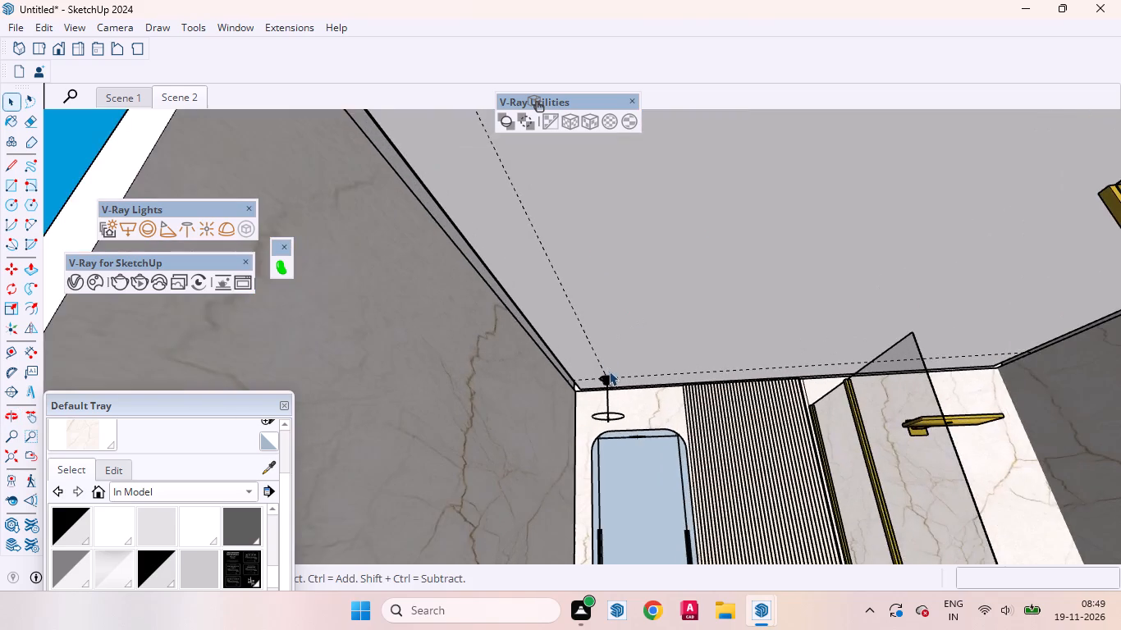
scroll(618, 398, down, 18)
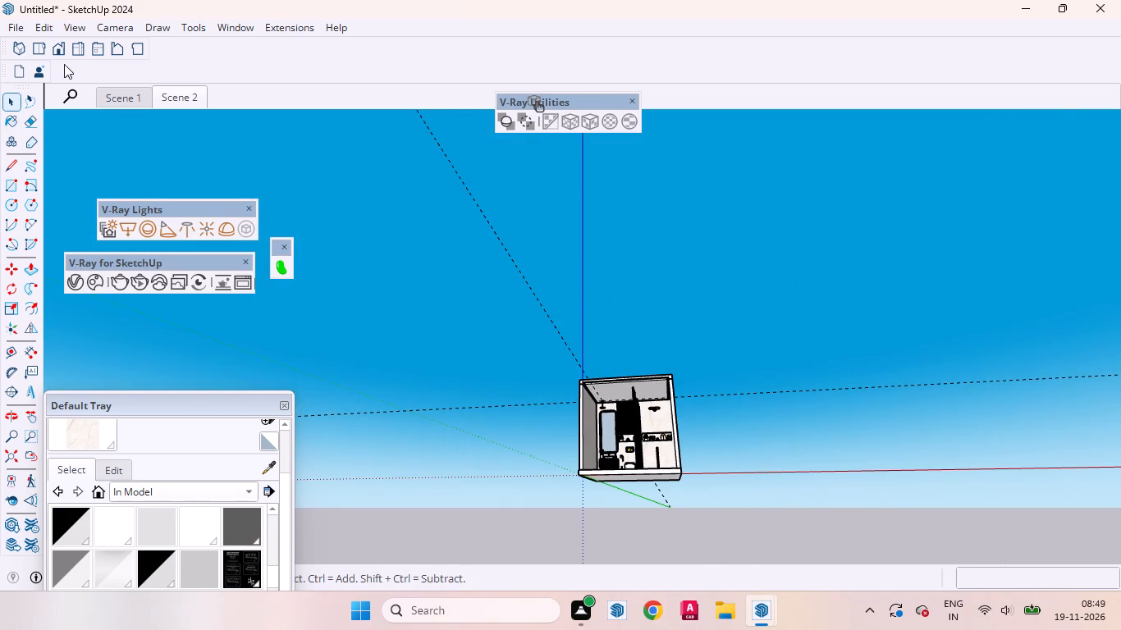
click(62, 53)
scroll(419, 235, up, 10)
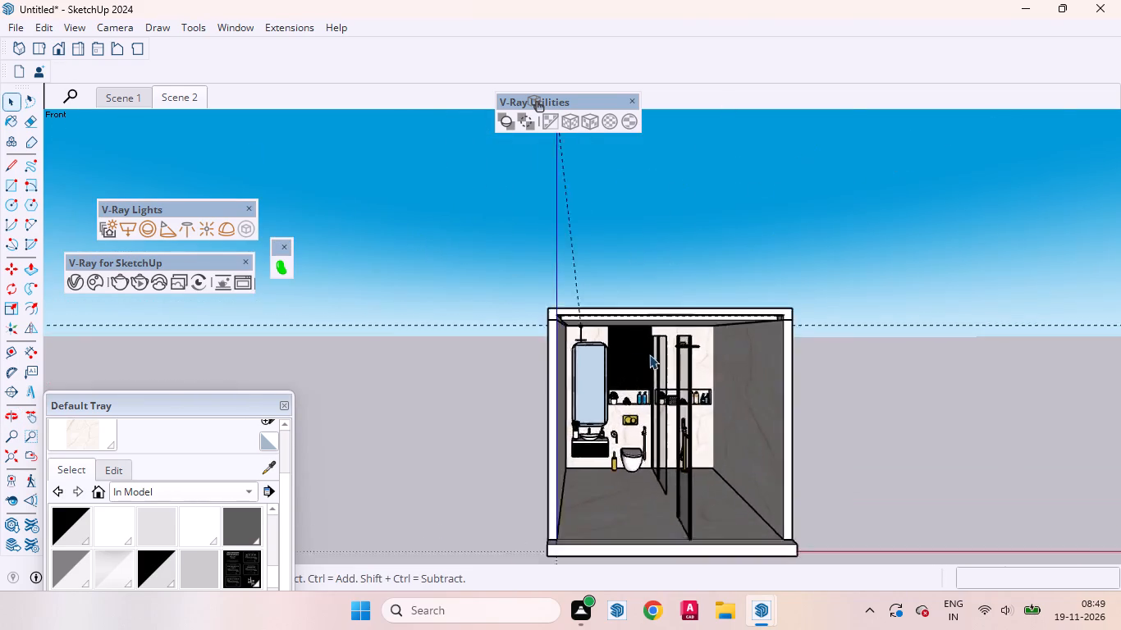
scroll(649, 354, up, 4)
middle_drag(625, 358, 611, 276)
scroll(570, 299, up, 6)
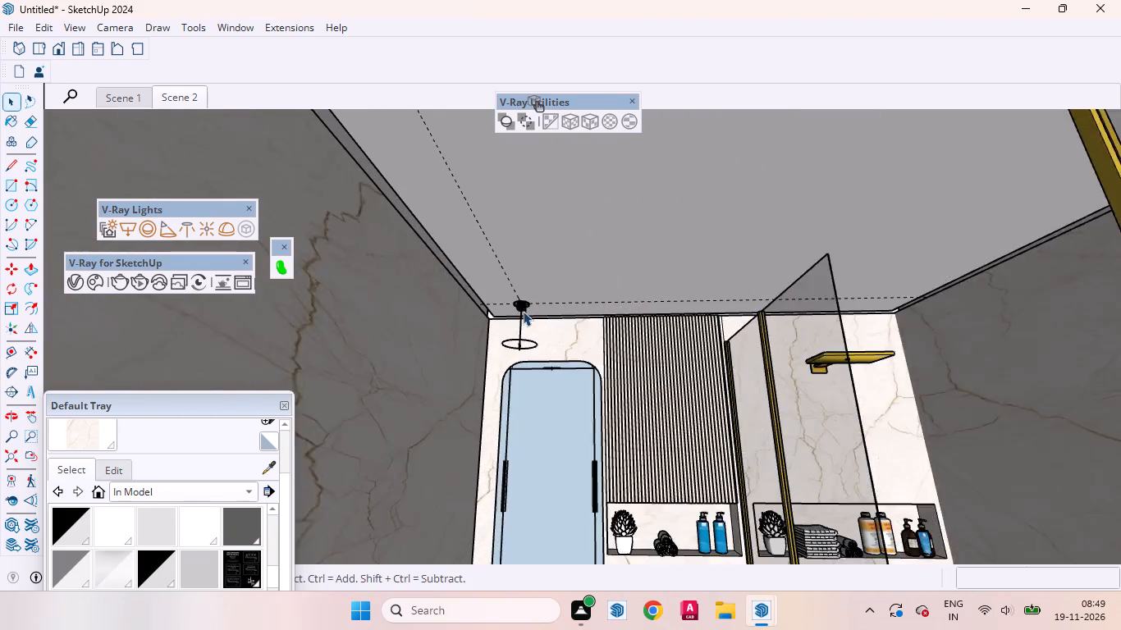
scroll(523, 311, up, 2)
click(521, 305)
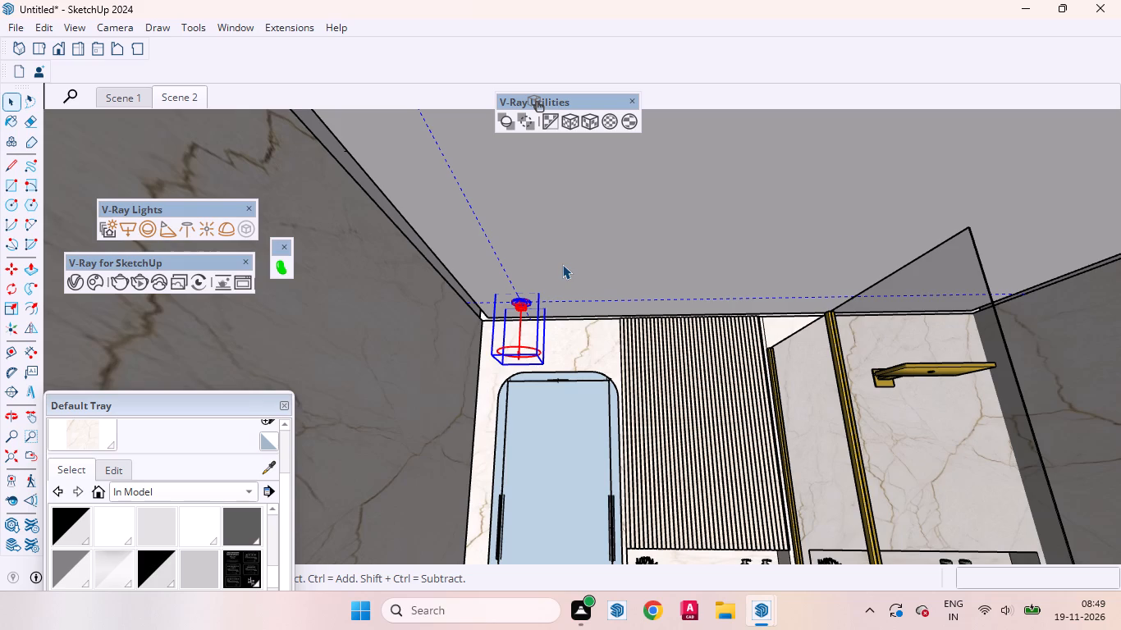
double_click(494, 252)
click(494, 252)
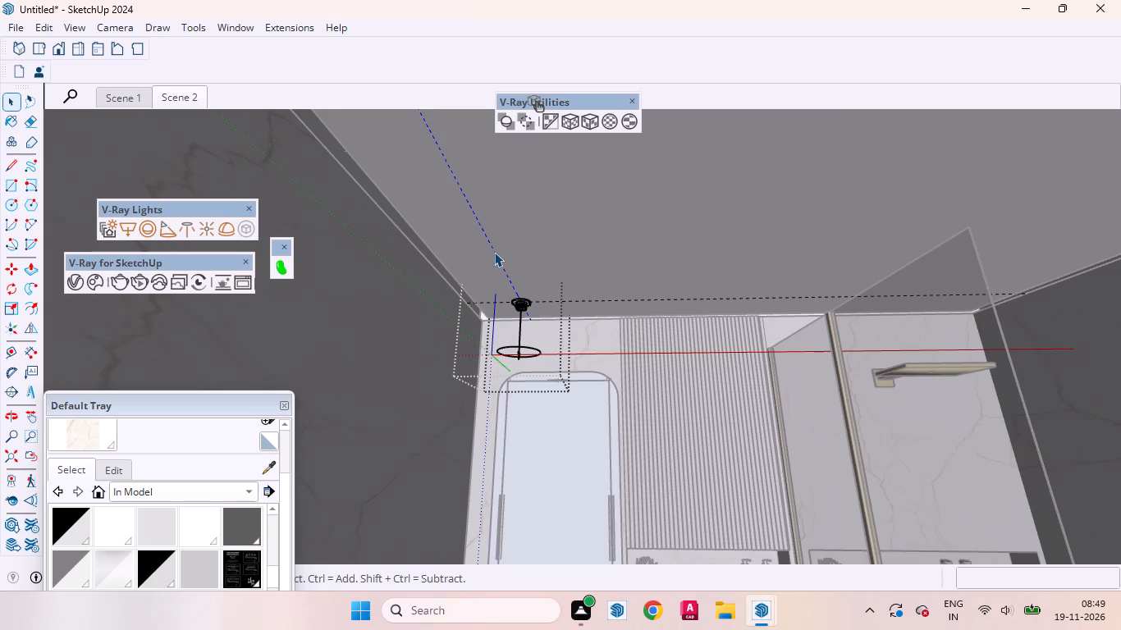
key(Delete)
click(605, 300)
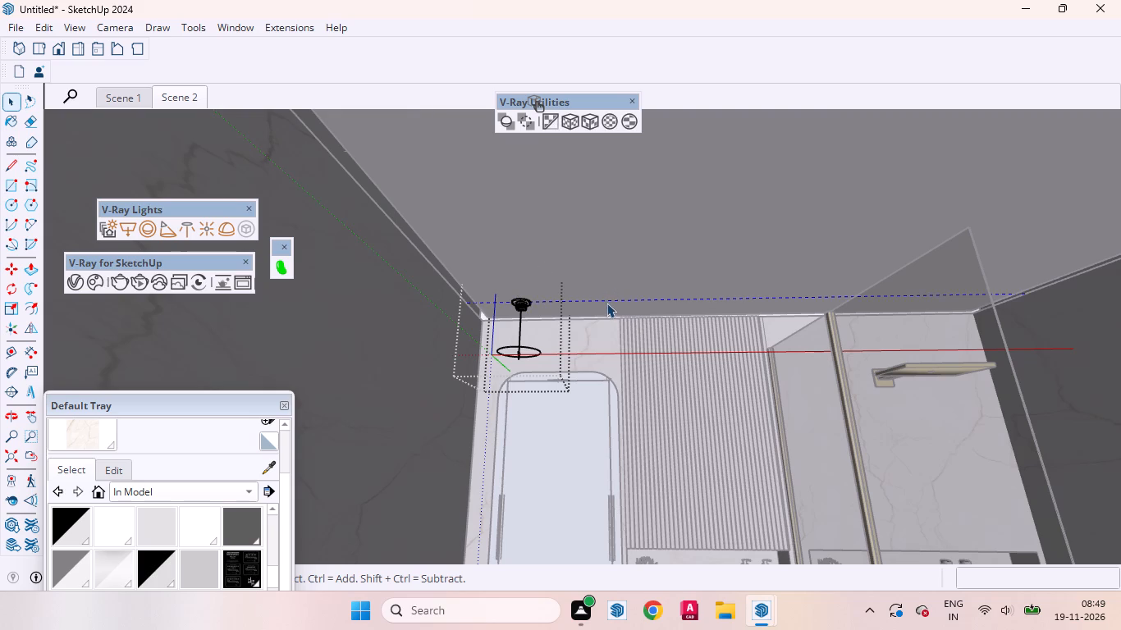
key(Delete)
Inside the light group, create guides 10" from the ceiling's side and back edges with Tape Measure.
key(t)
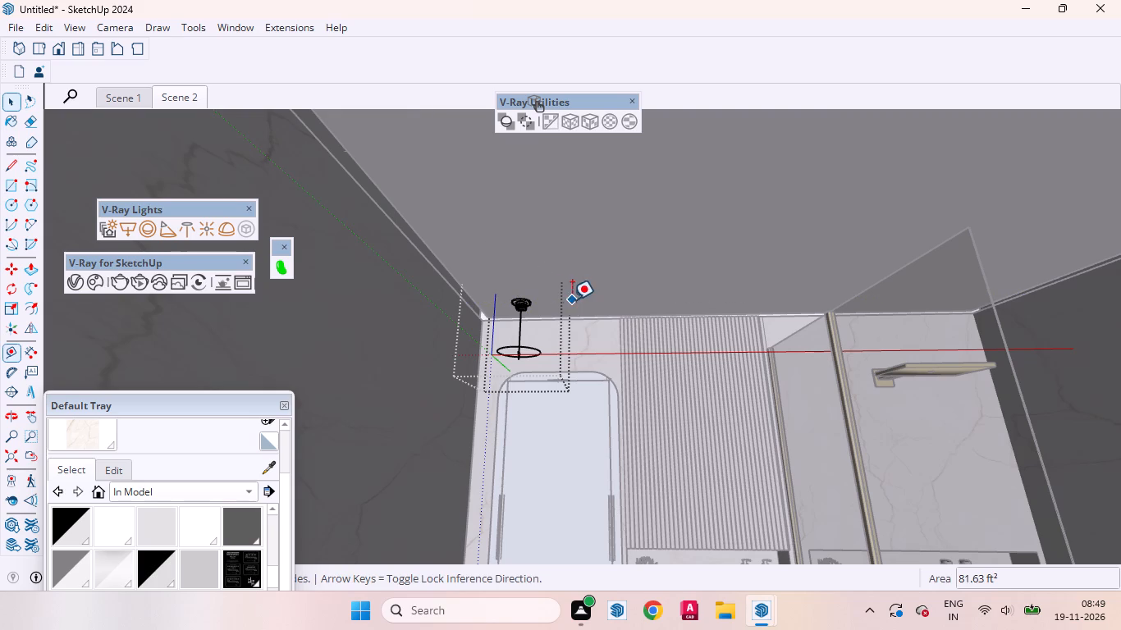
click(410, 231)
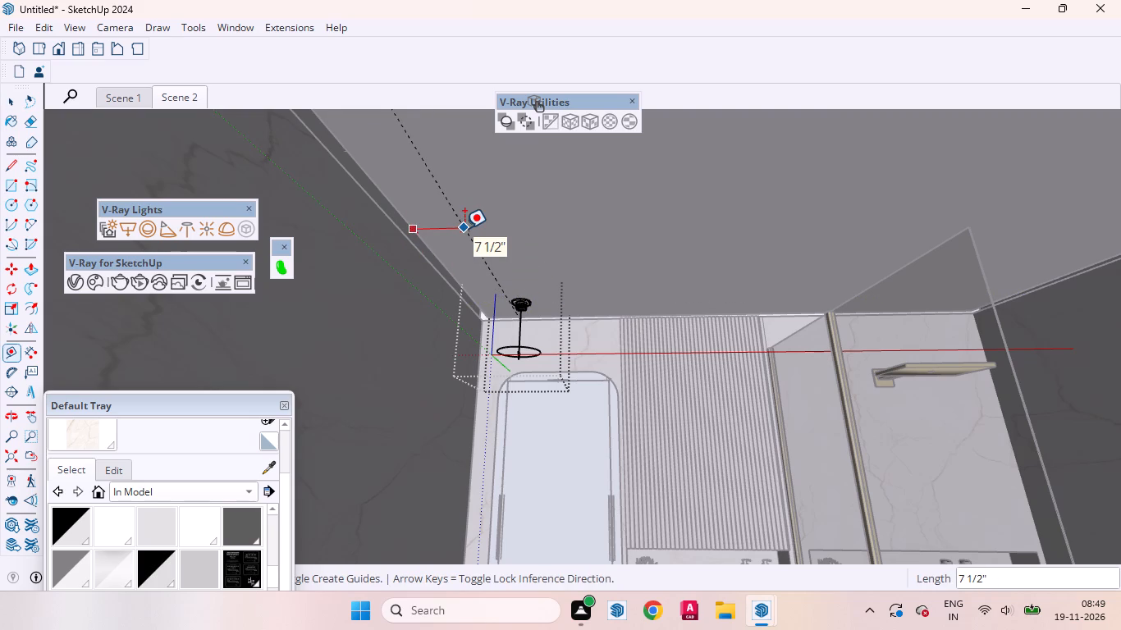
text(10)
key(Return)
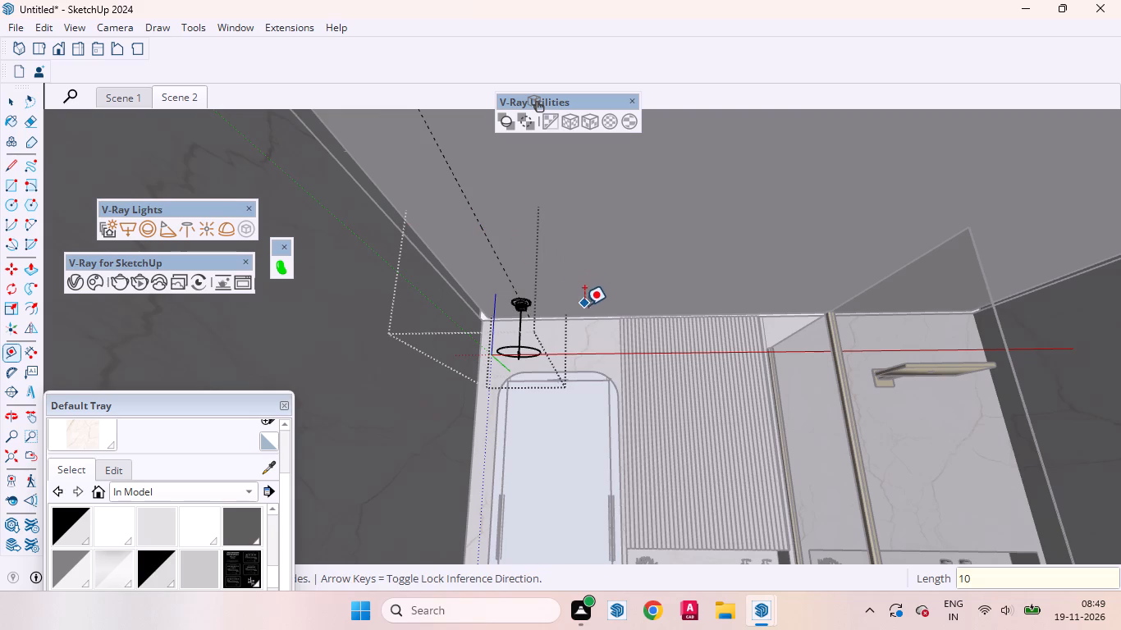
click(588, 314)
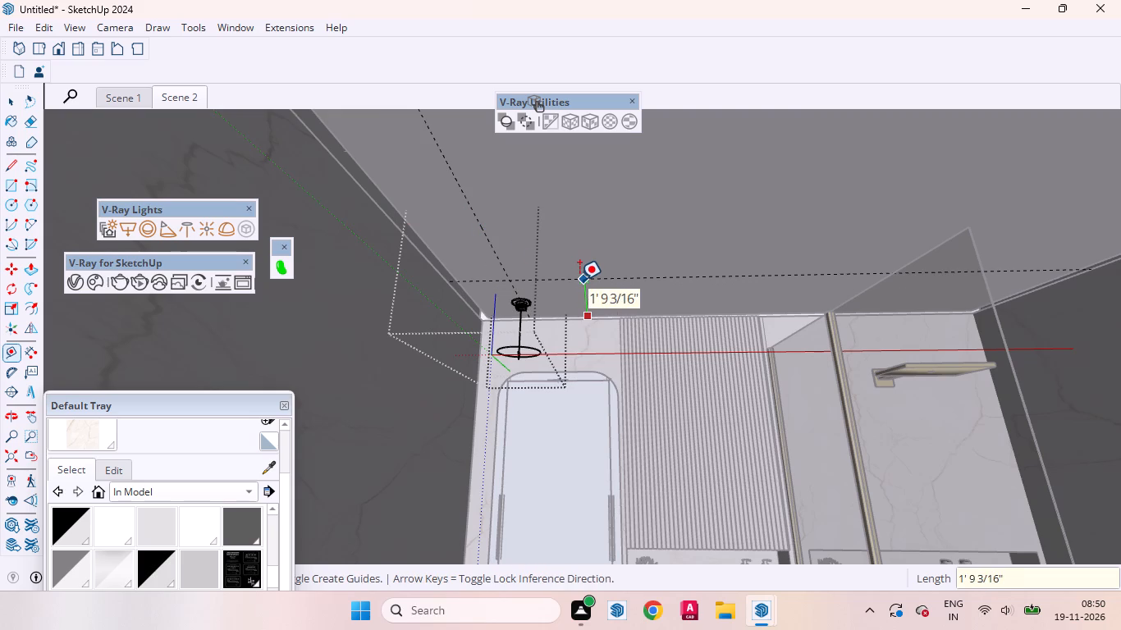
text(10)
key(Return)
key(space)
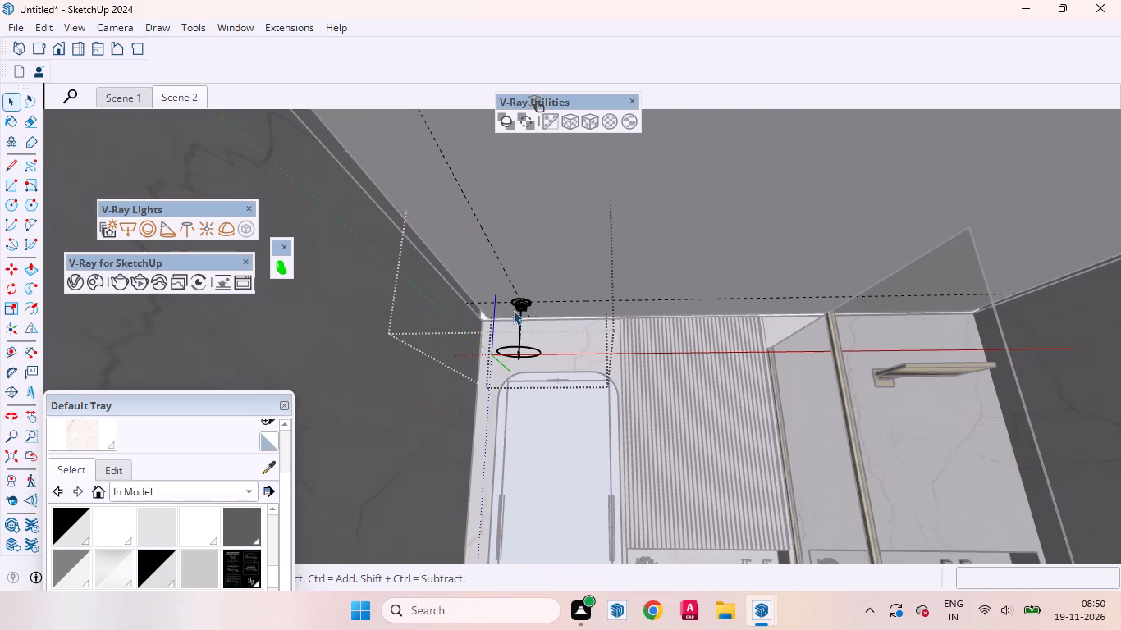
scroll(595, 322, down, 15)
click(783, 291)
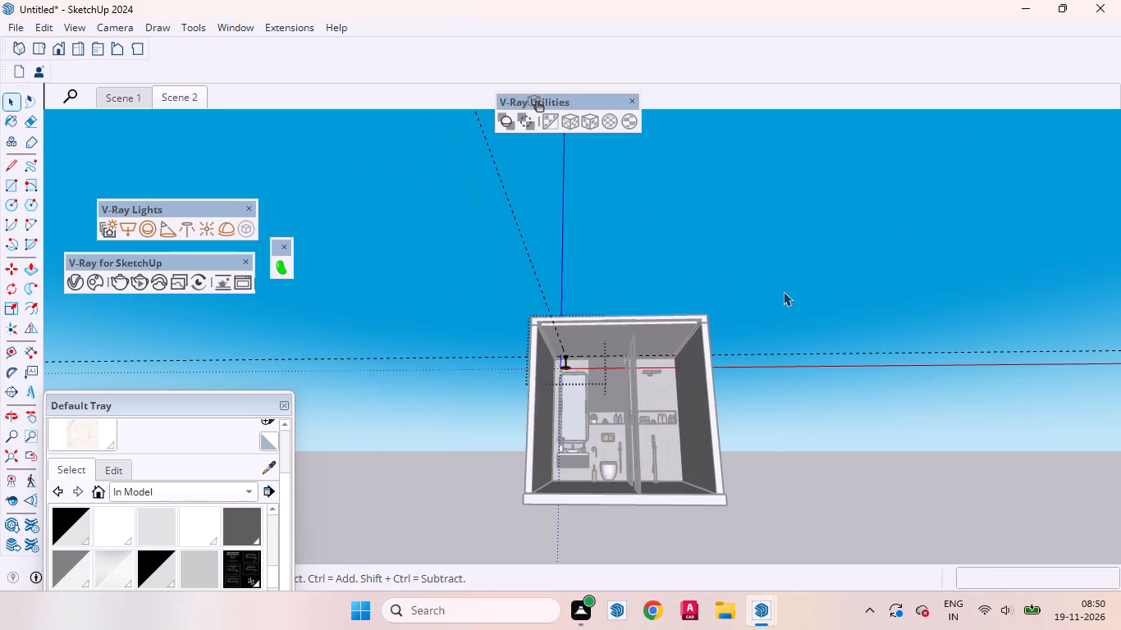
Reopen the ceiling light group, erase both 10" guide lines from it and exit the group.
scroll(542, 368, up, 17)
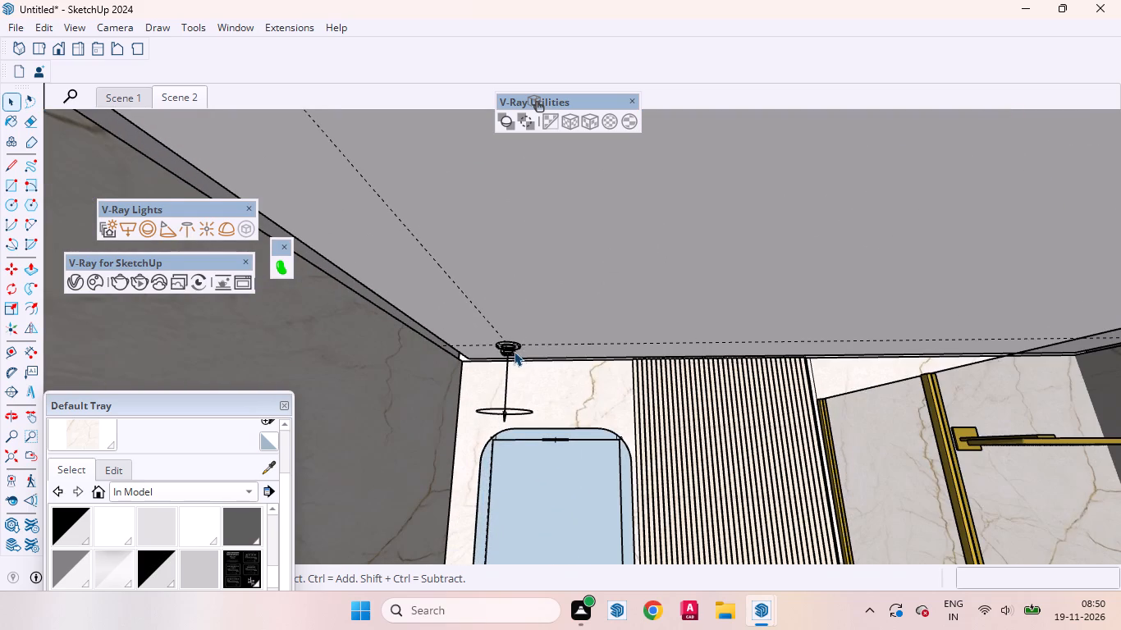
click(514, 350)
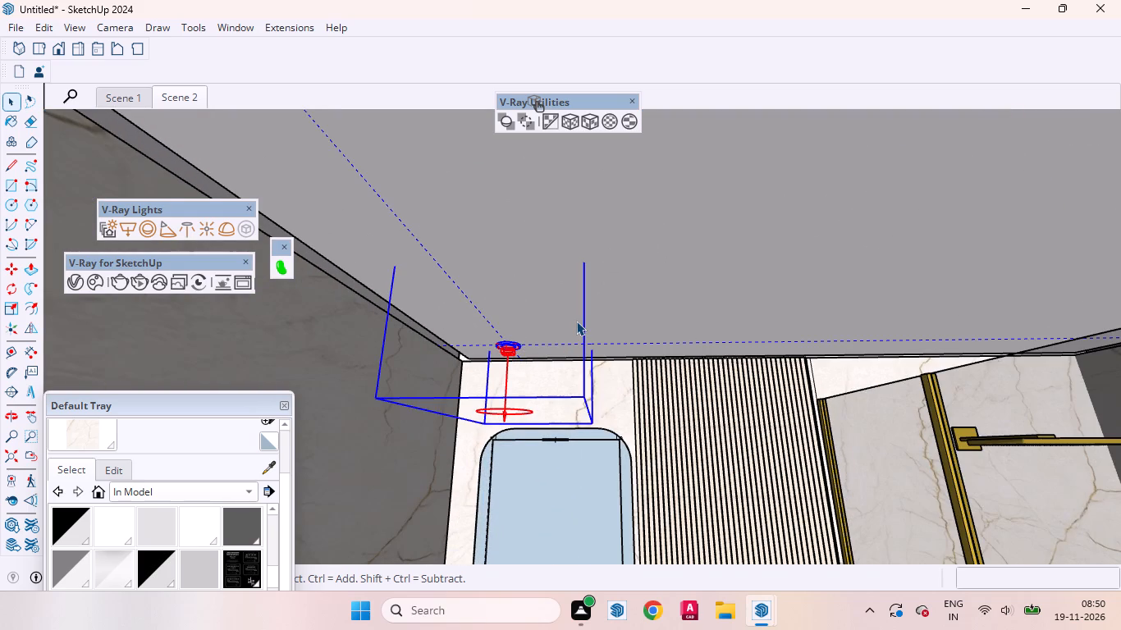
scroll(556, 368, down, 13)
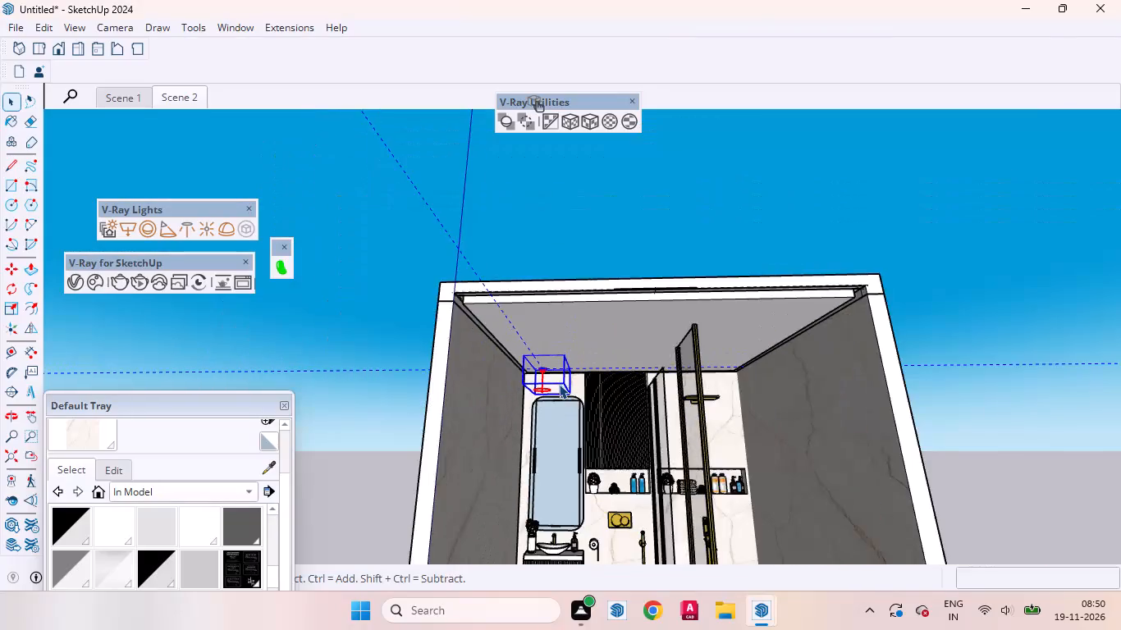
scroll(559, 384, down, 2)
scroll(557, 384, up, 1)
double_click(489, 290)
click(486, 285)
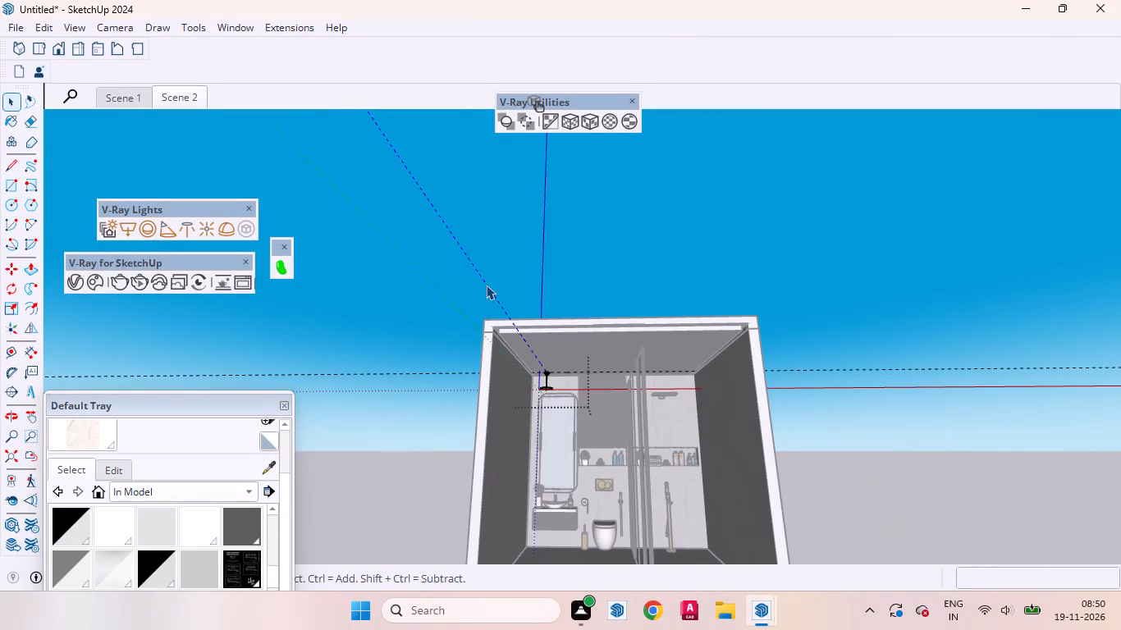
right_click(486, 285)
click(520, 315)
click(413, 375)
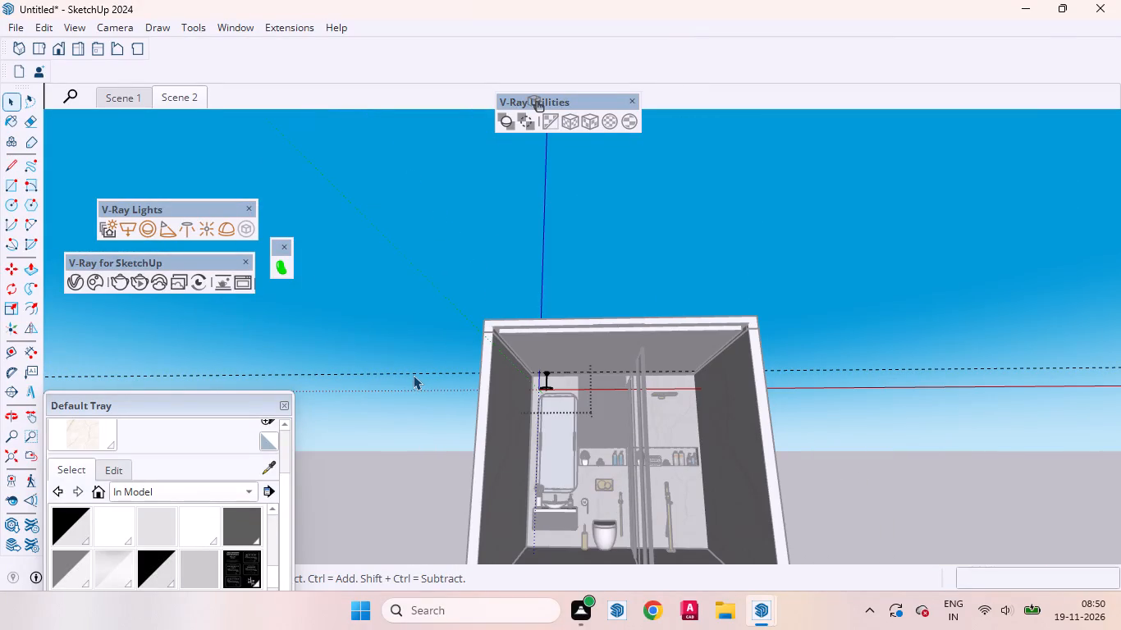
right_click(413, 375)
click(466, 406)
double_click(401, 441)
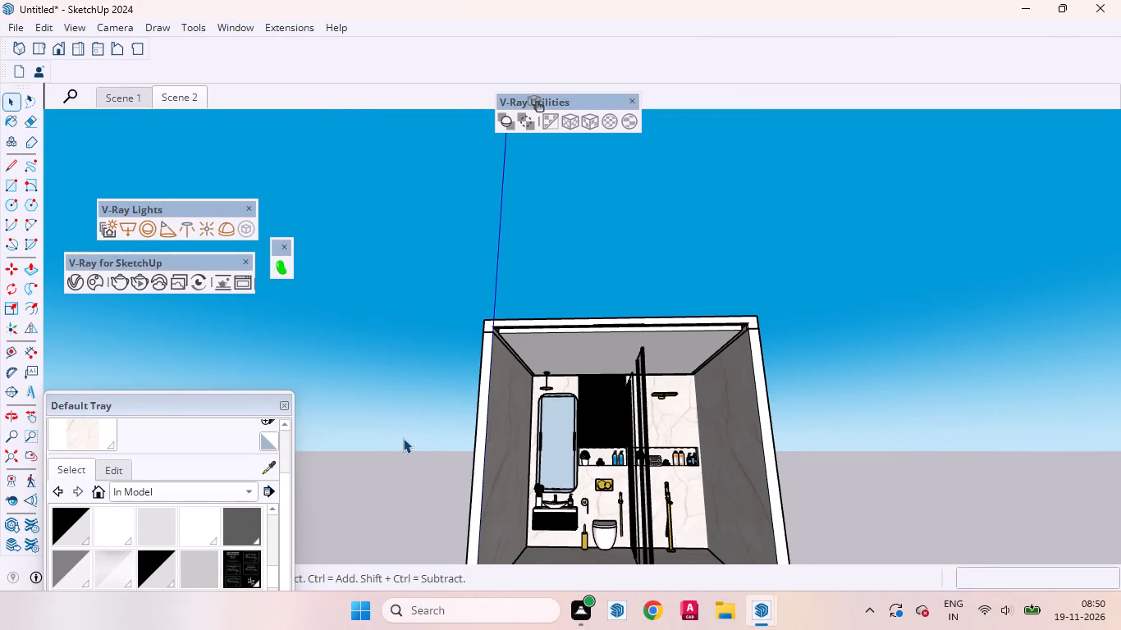
Create guides 10" from the ceiling's back edge and 10" from its mirror-side edge with Tape Measure.
click(561, 358)
scroll(560, 365, up, 10)
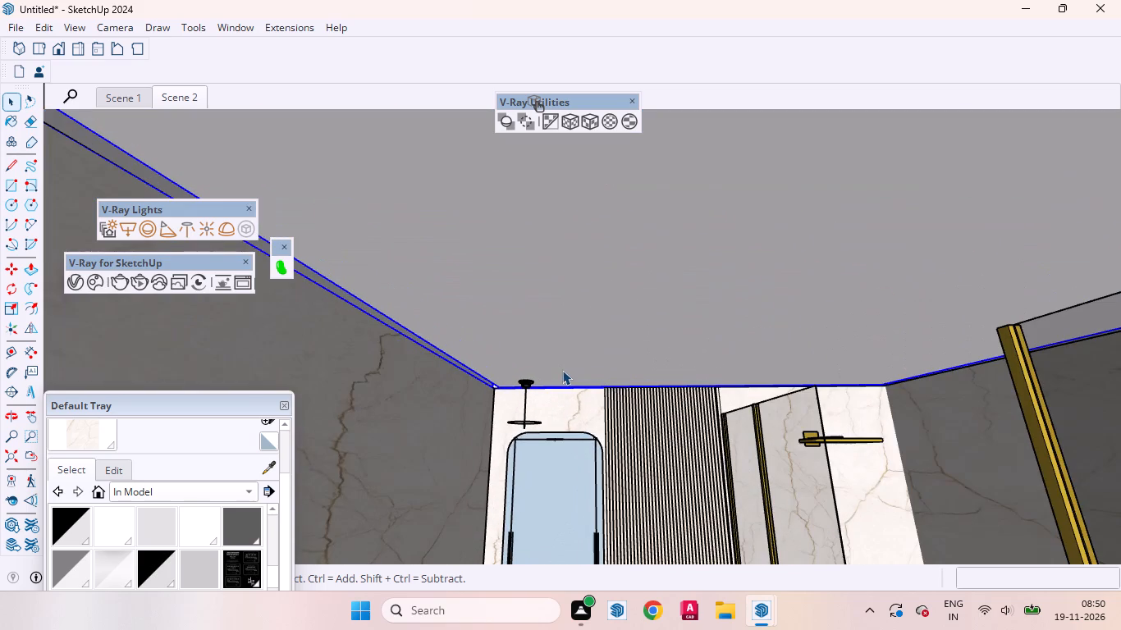
key(t)
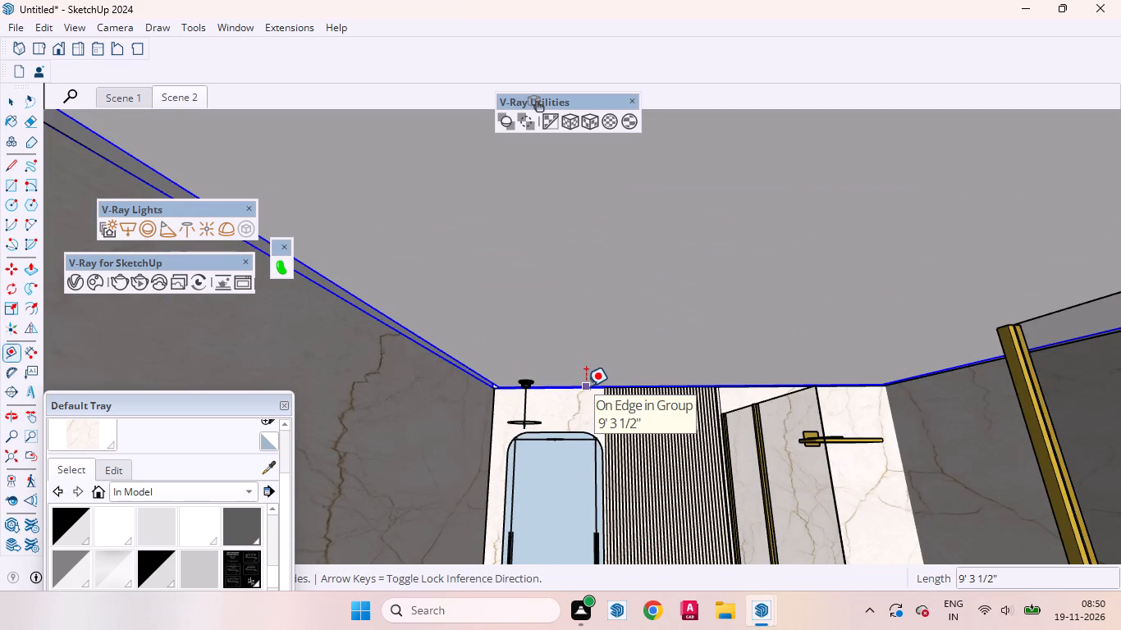
middle_drag(583, 344, 574, 254)
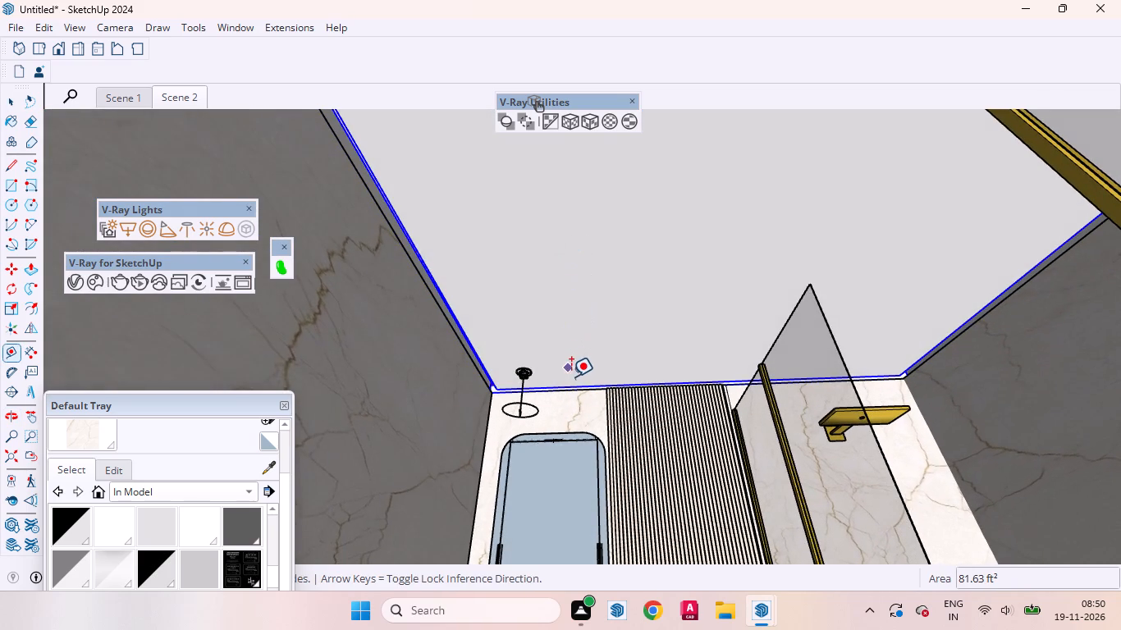
click(572, 384)
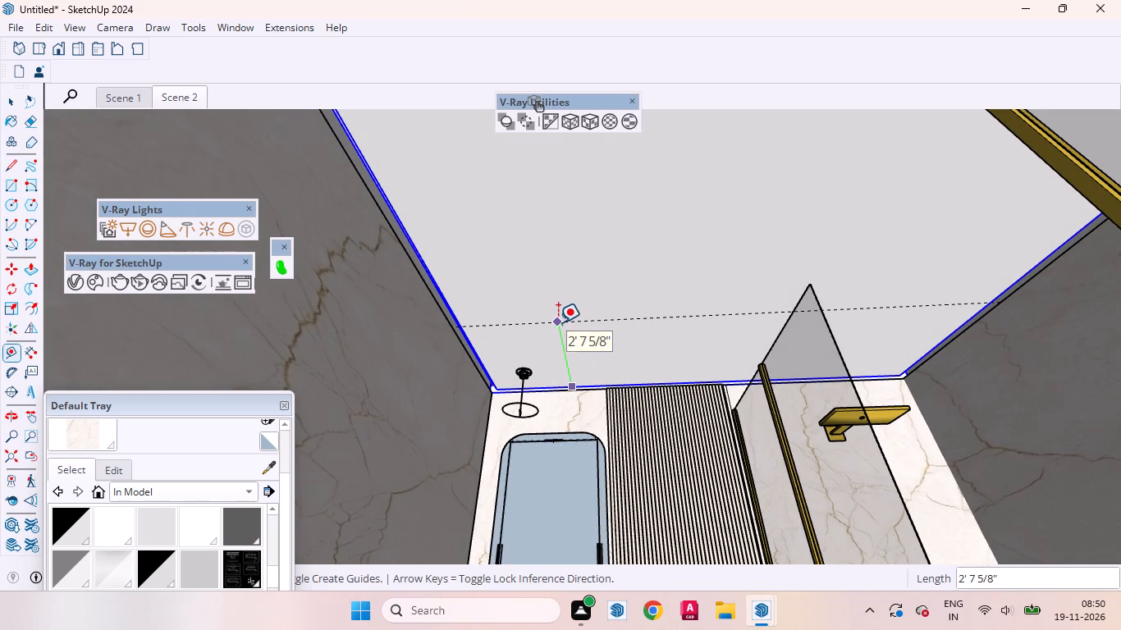
text(10)
key(Return)
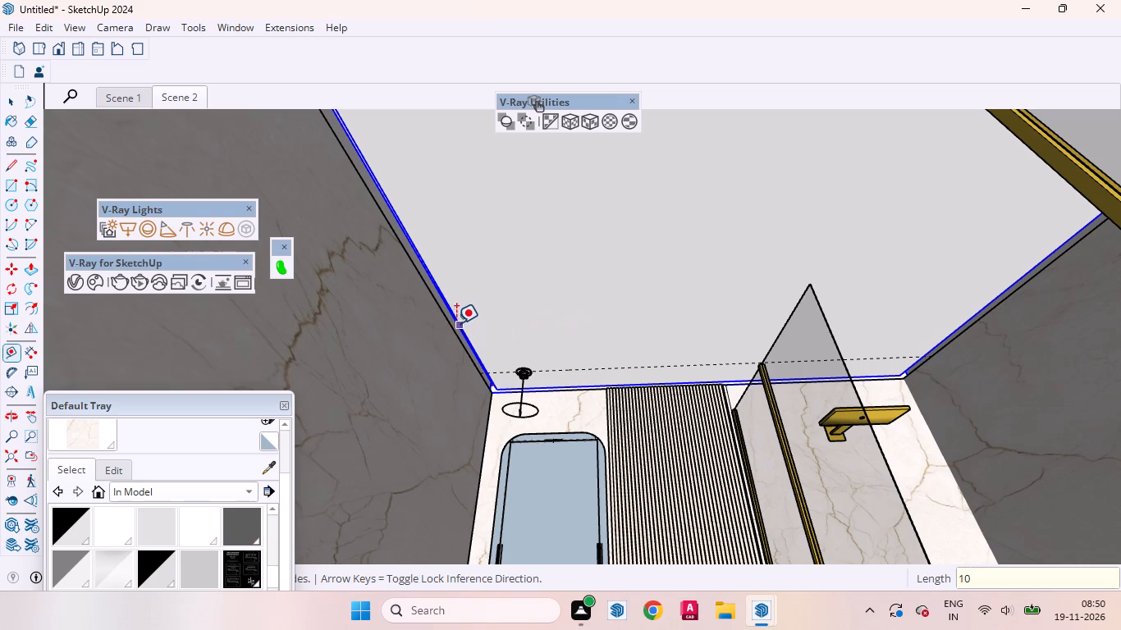
click(456, 319)
text(10)
key(Return)
key(space)
scroll(574, 417, down, 12)
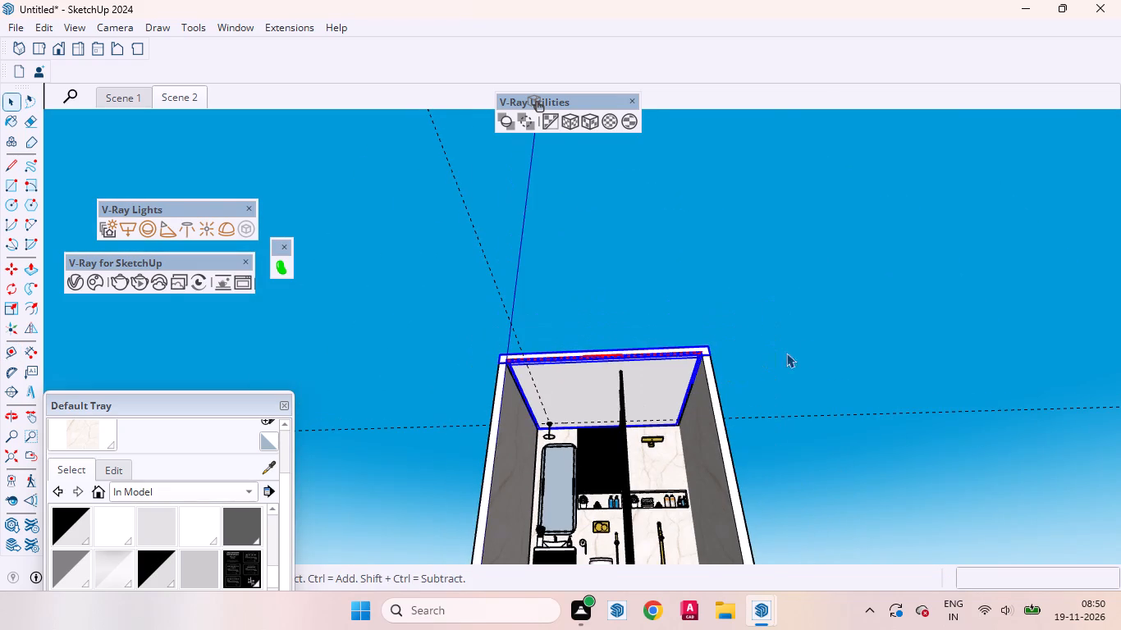
double_click(817, 340)
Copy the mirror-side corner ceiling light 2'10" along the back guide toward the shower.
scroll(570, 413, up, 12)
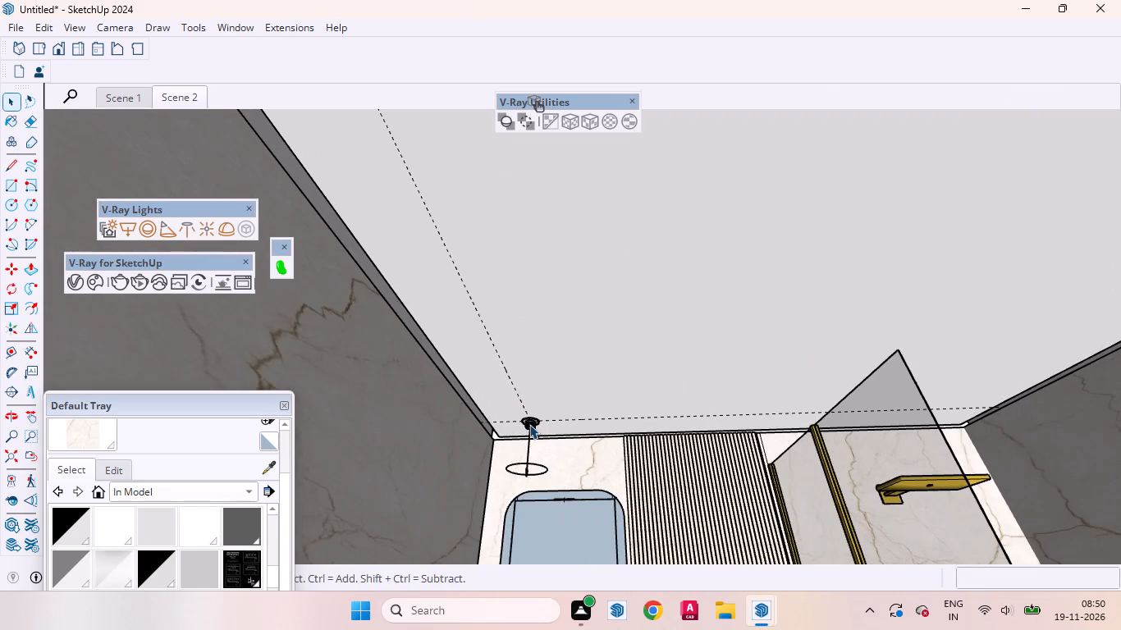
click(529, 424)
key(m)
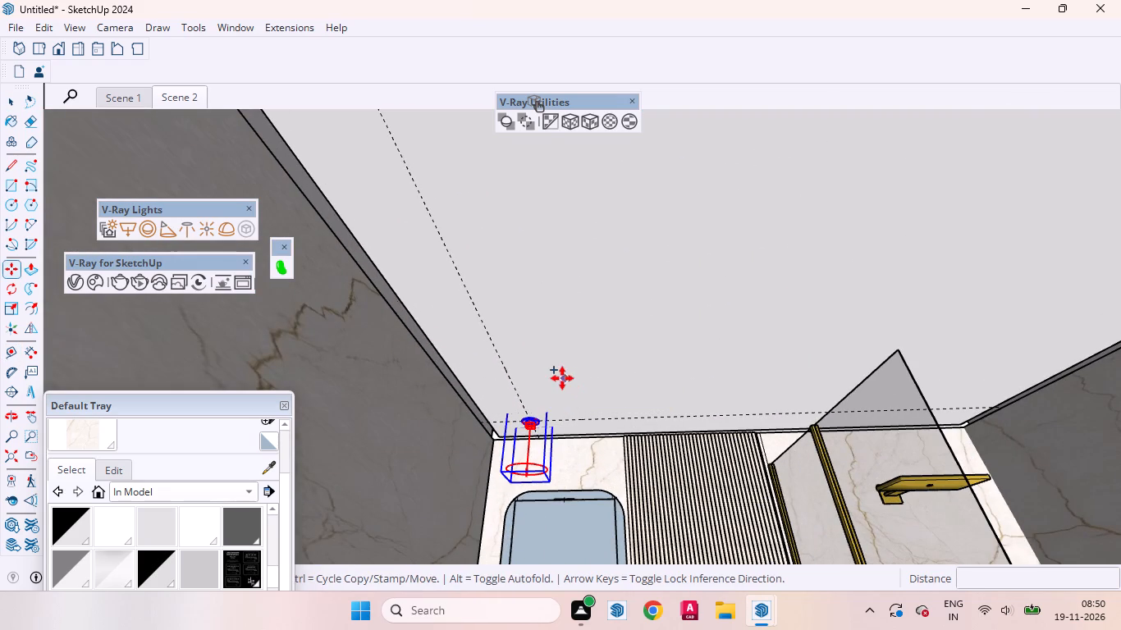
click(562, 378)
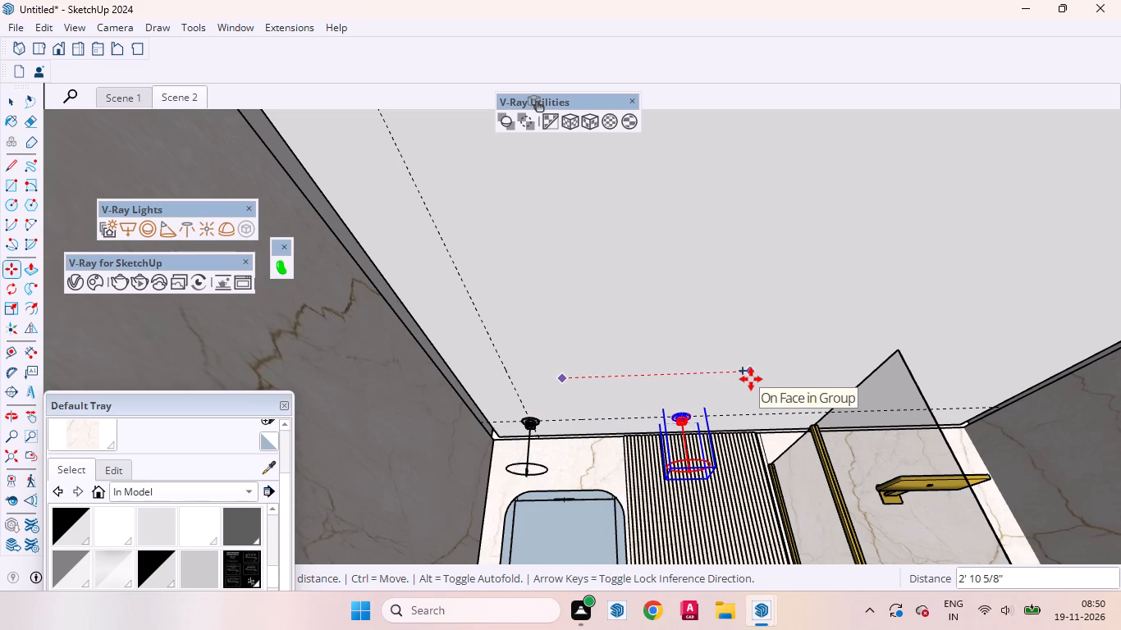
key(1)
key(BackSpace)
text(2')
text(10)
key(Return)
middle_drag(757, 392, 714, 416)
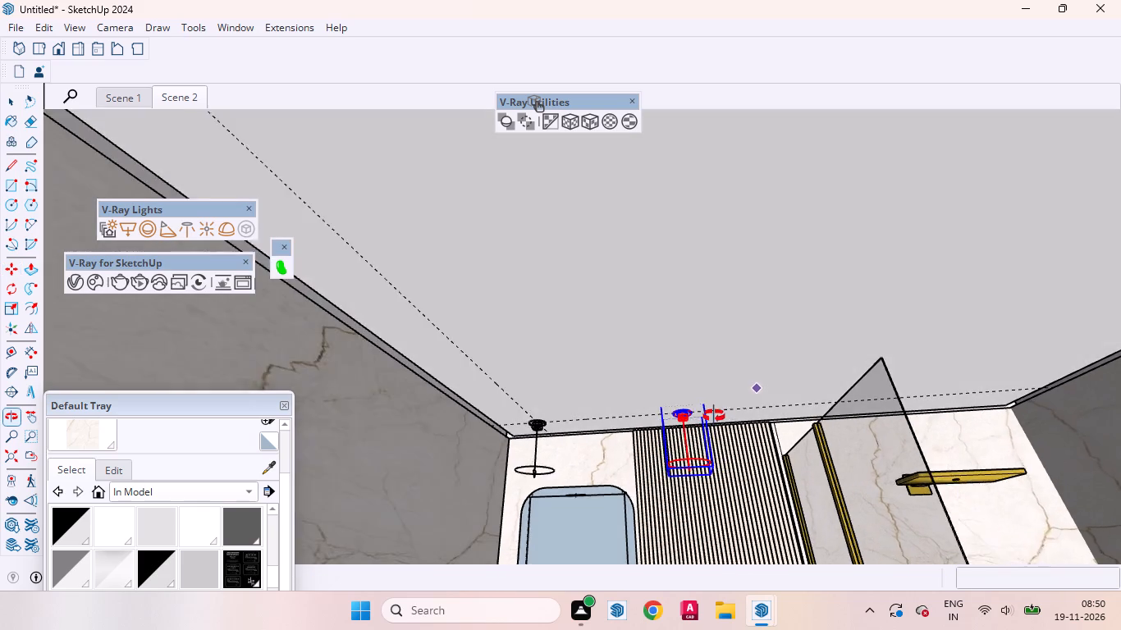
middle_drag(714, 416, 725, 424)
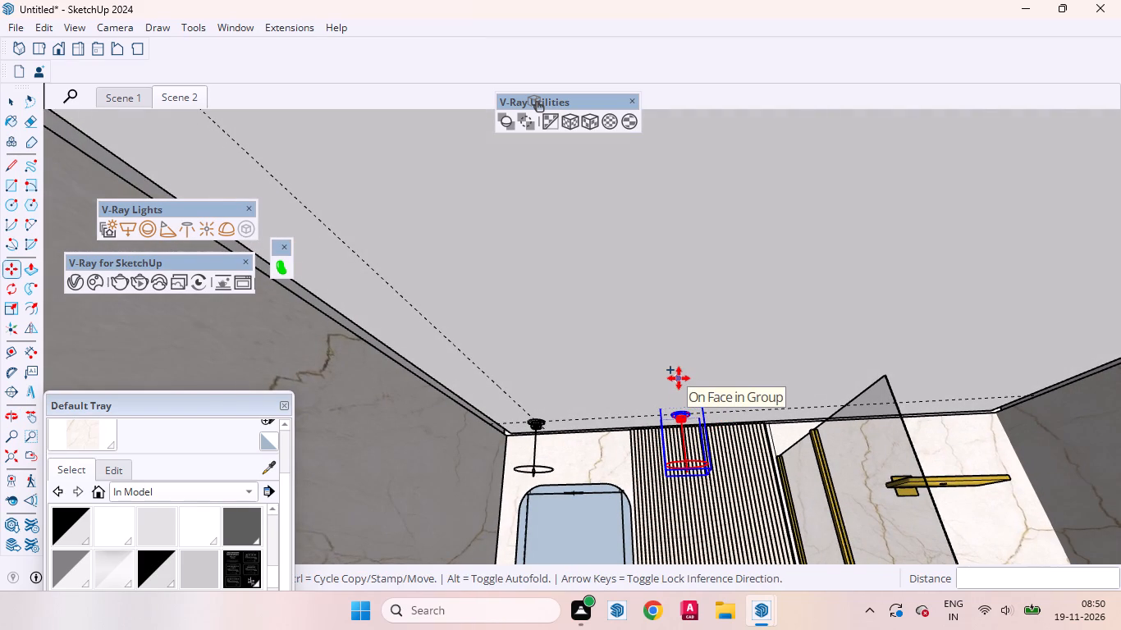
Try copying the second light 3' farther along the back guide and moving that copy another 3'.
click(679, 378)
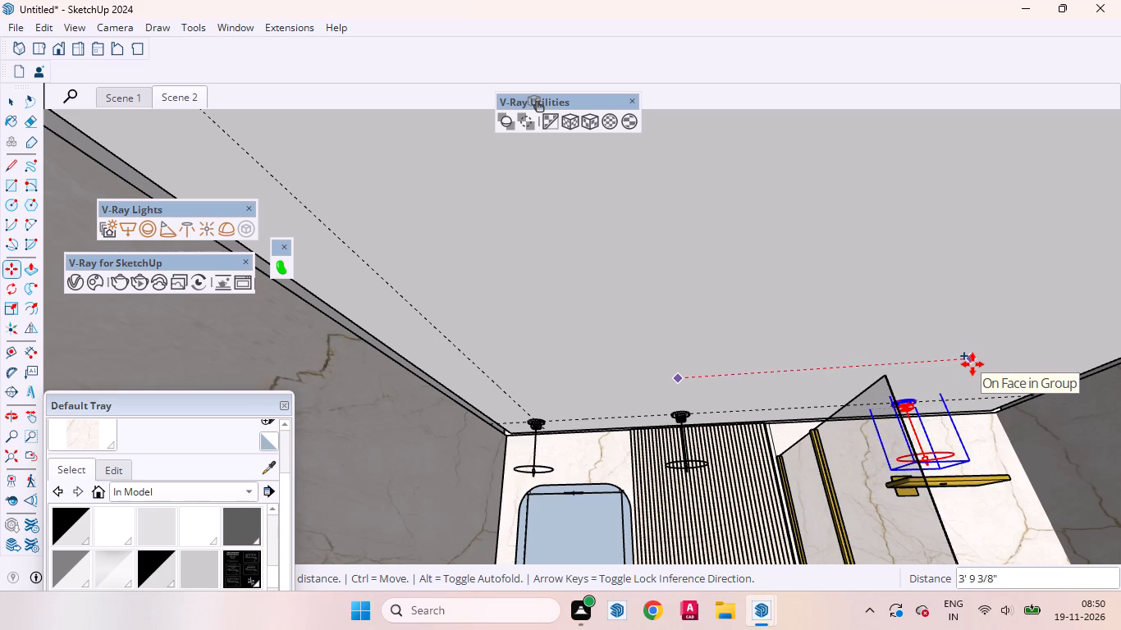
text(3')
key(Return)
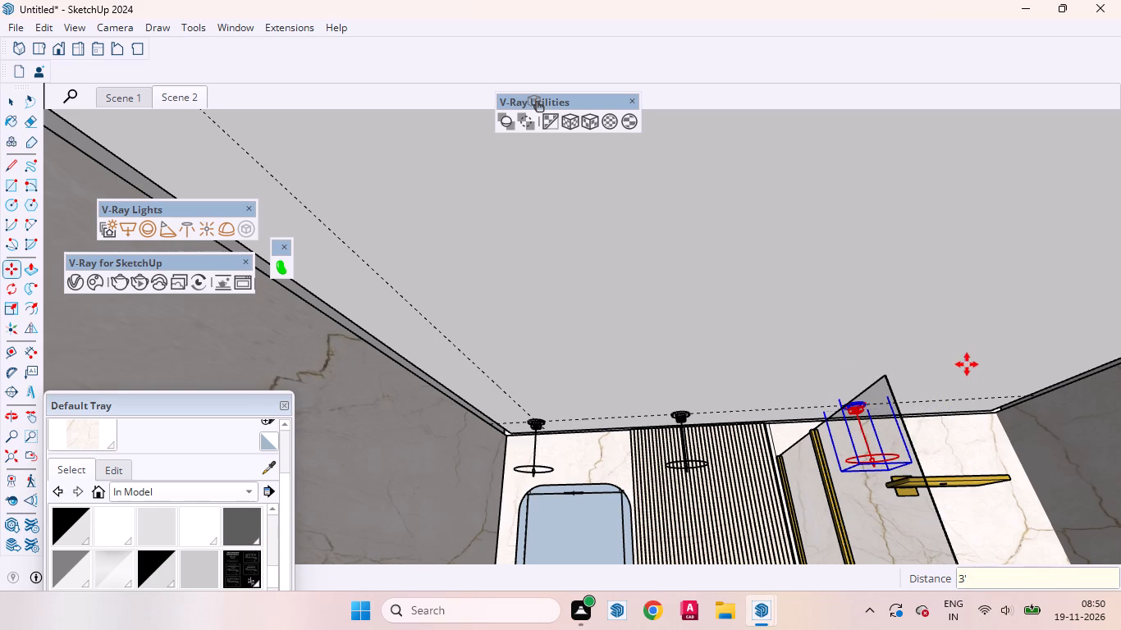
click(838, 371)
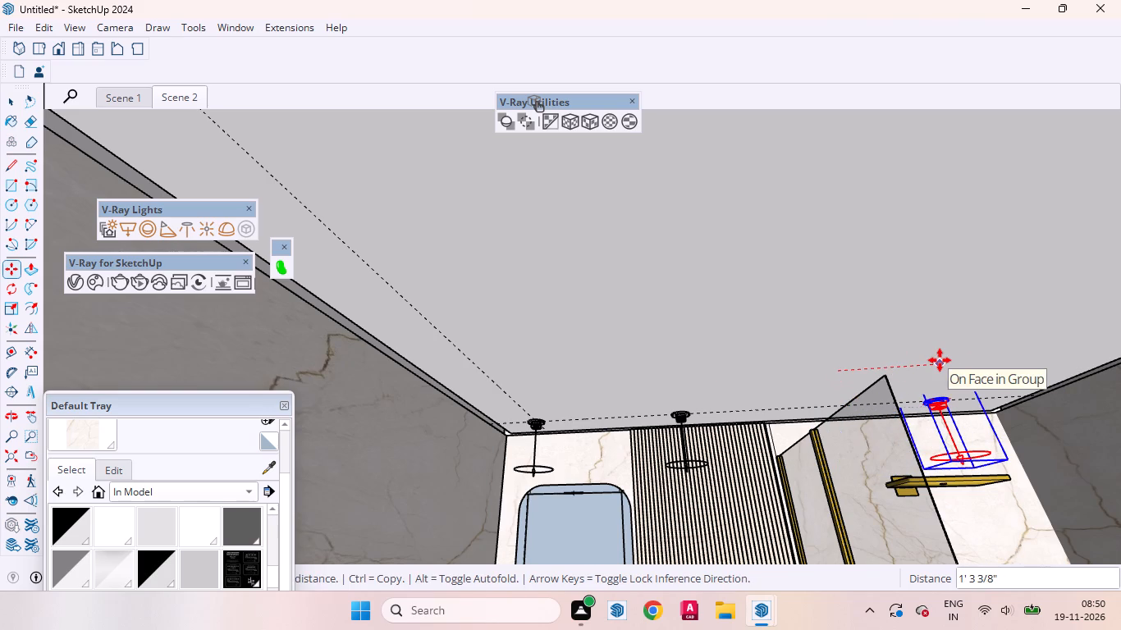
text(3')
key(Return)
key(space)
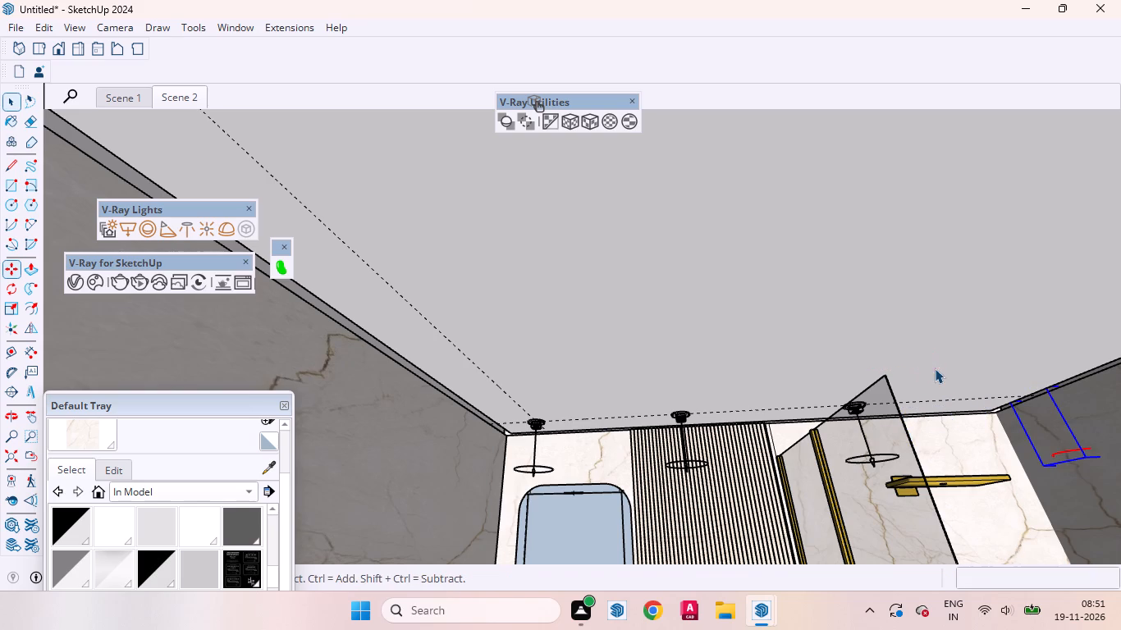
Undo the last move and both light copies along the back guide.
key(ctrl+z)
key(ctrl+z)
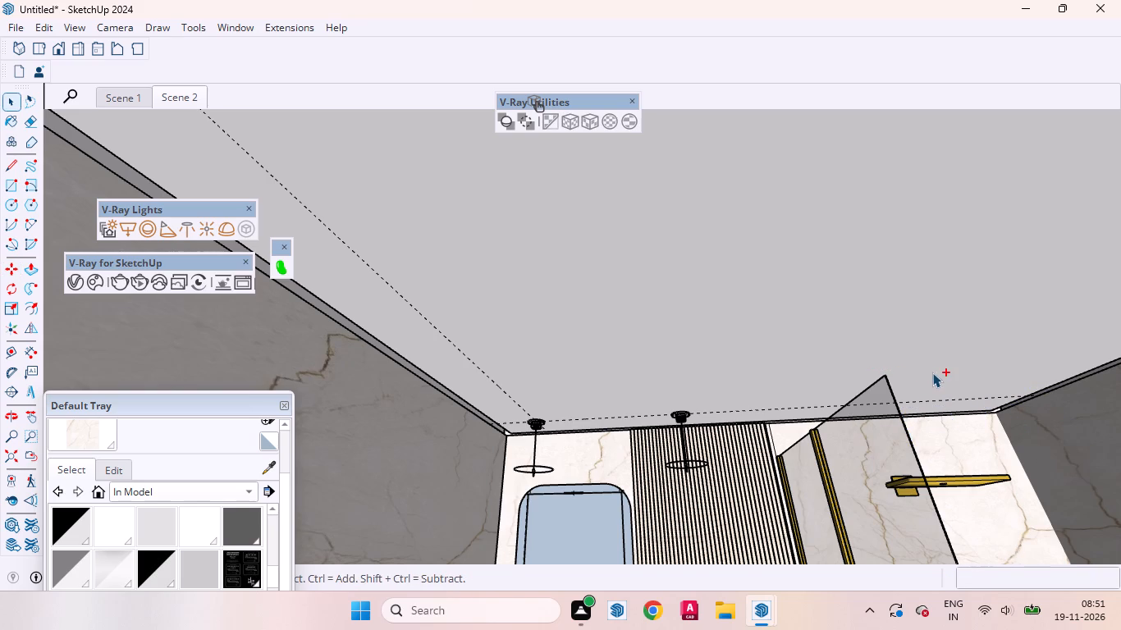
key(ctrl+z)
Copy the mirror-side corner light along the back guide toward the shower as three copies spaced 2'6" apart.
click(530, 423)
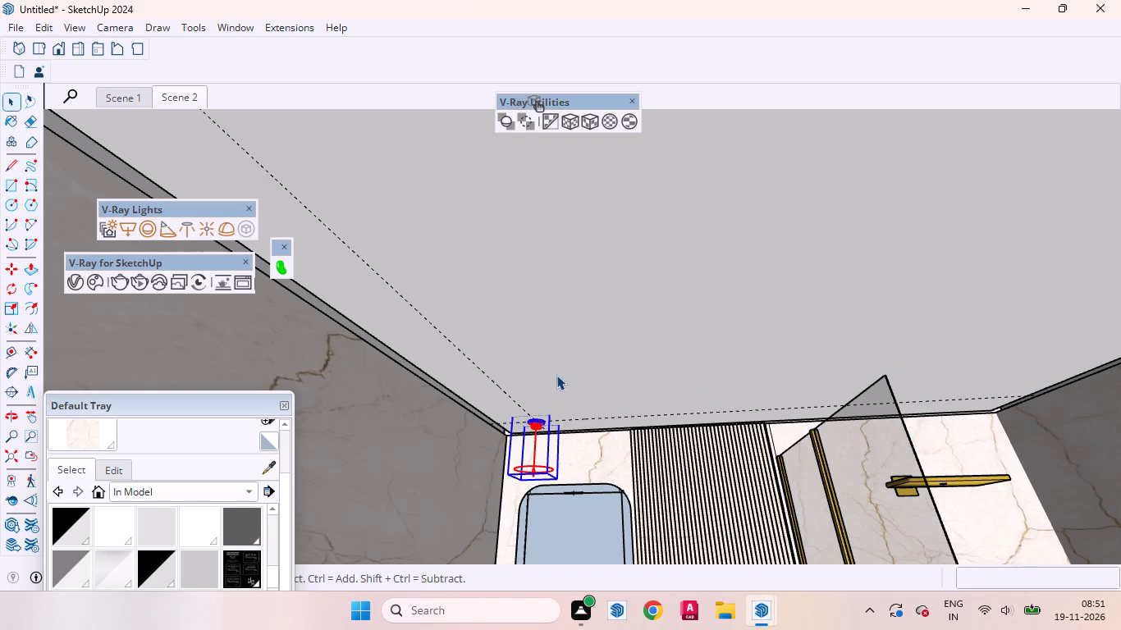
key(m)
click(546, 374)
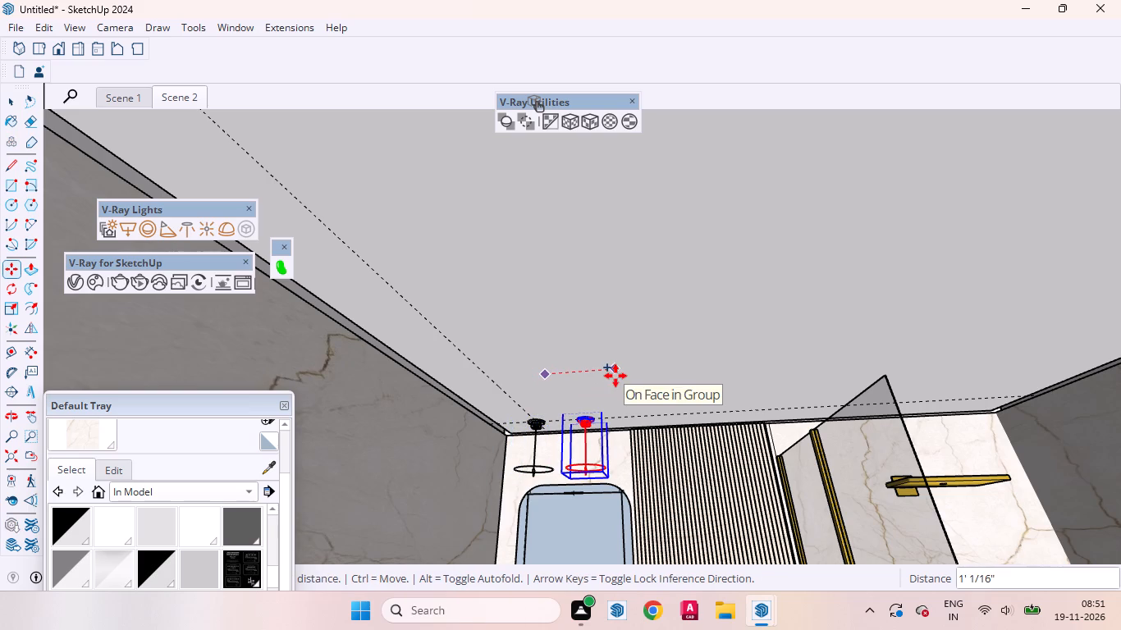
text(2'6)
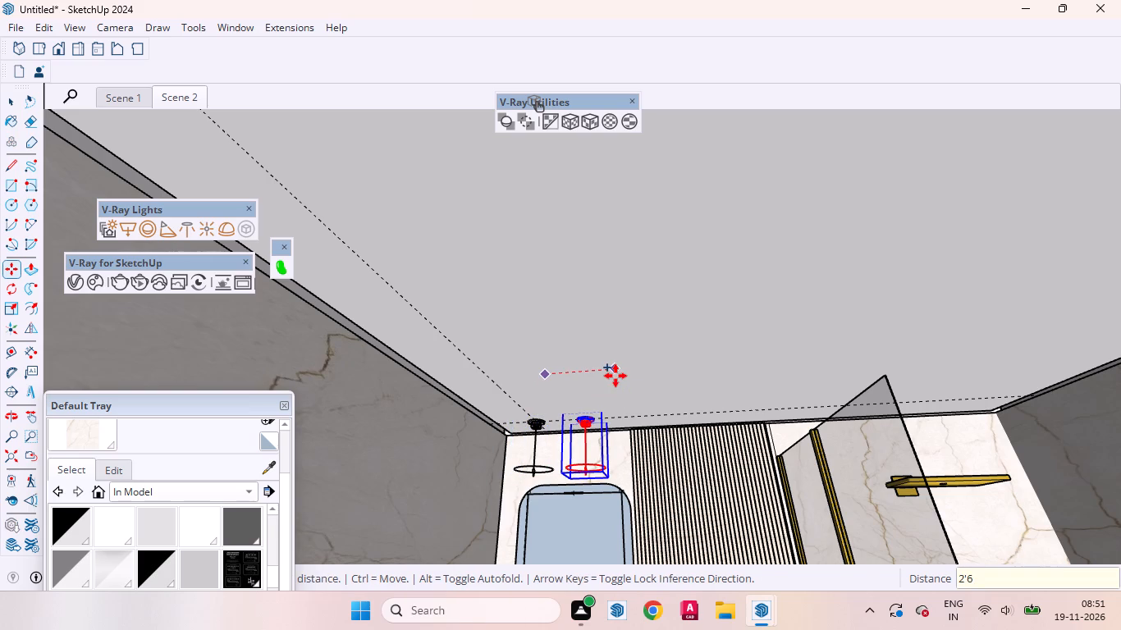
key(Return)
text(*3)
key(Return)
key(space)
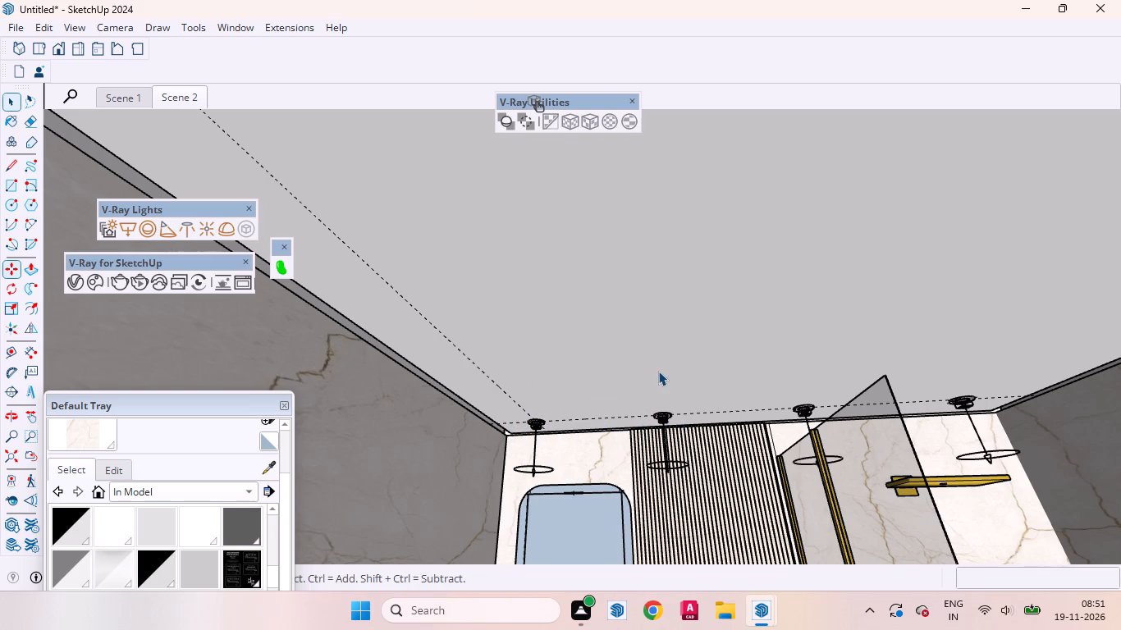
Create a guide 10" from the ceiling's shower-side edge with Tape Measure.
scroll(697, 377, down, 8)
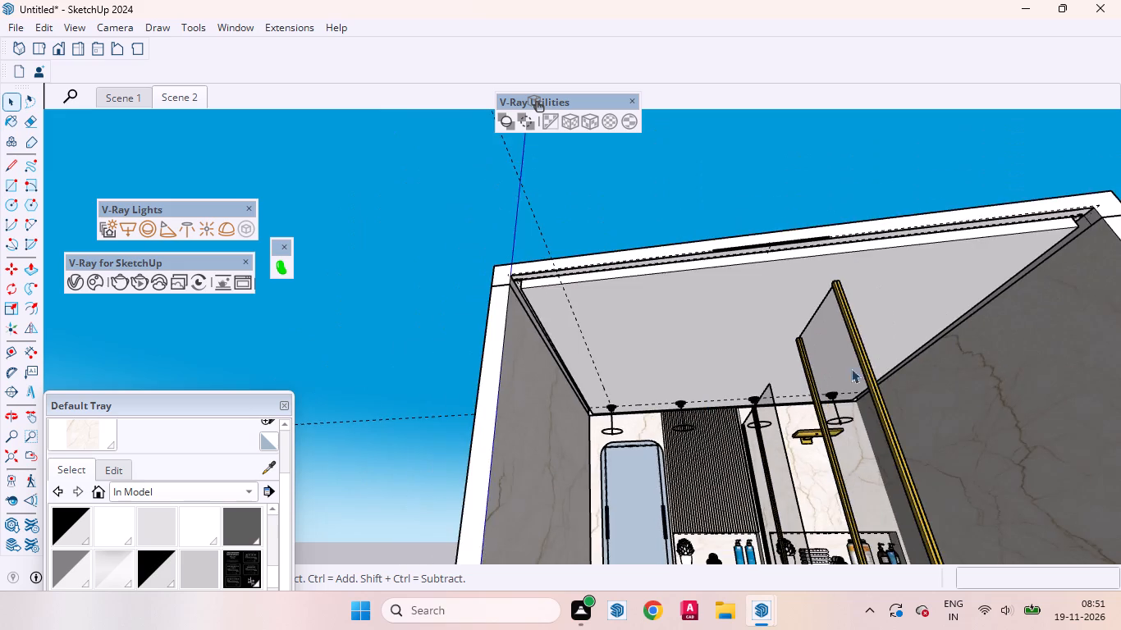
scroll(954, 363, up, 3)
middle_drag(913, 386, 864, 405)
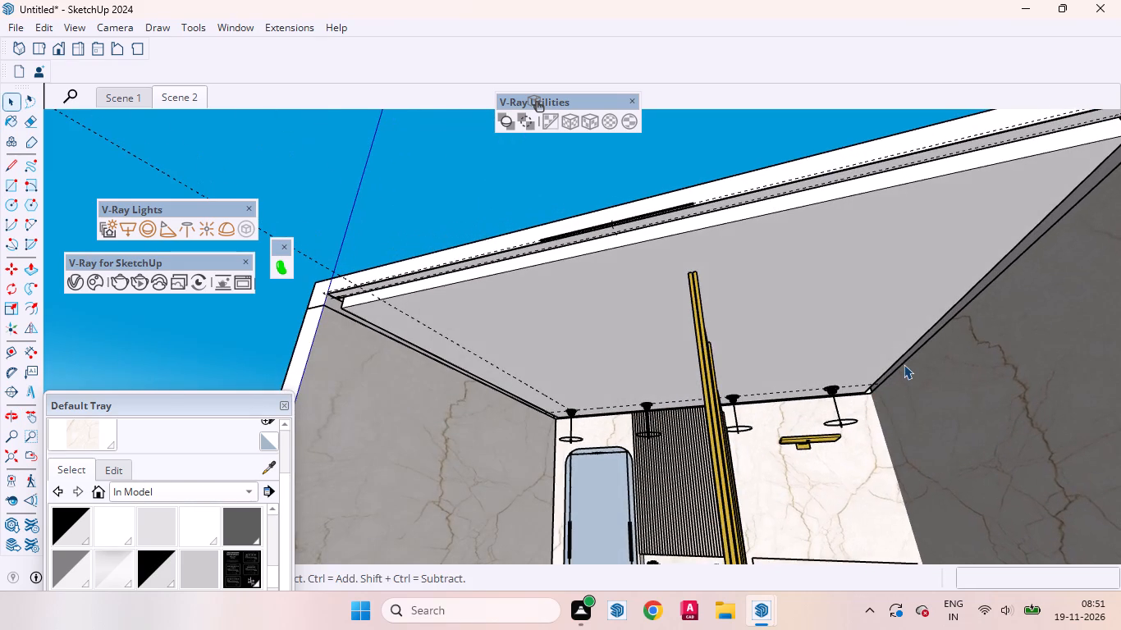
key(t)
click(946, 313)
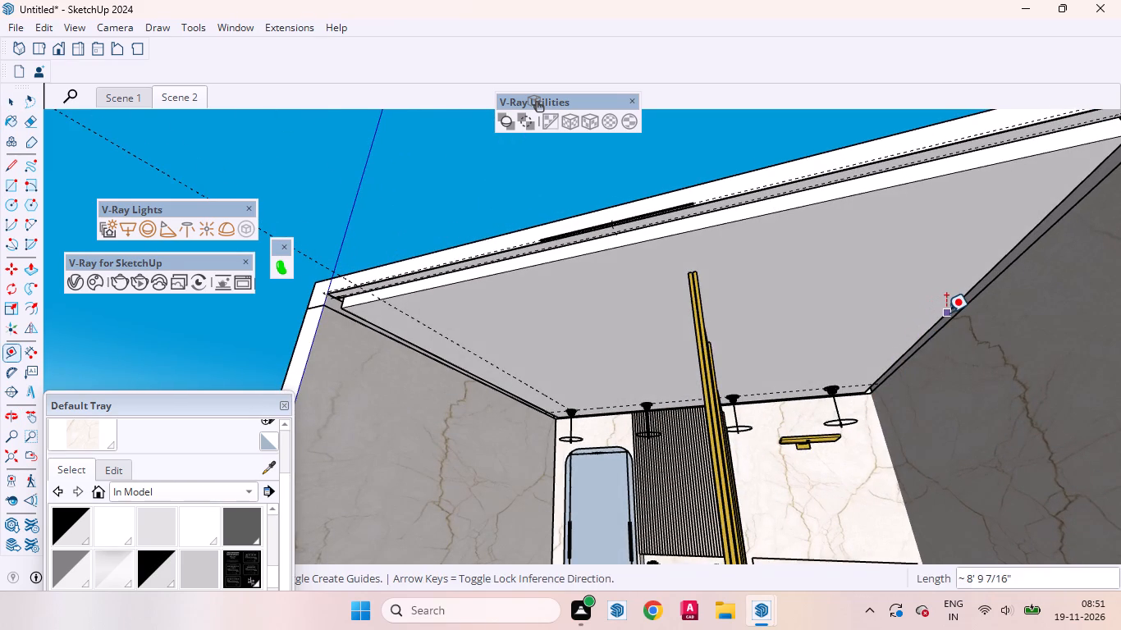
text(10)
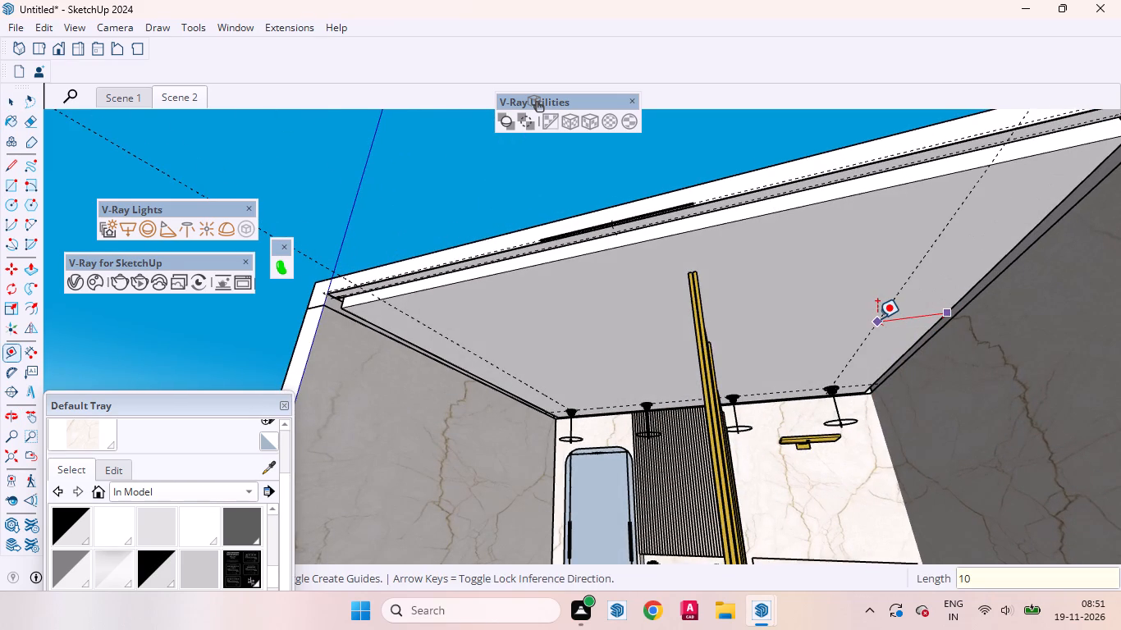
key(Return)
key(space)
Copy the two end lights of the back row toward the open front as three copies each, spaced 2'5" apart.
scroll(931, 406, down, 10)
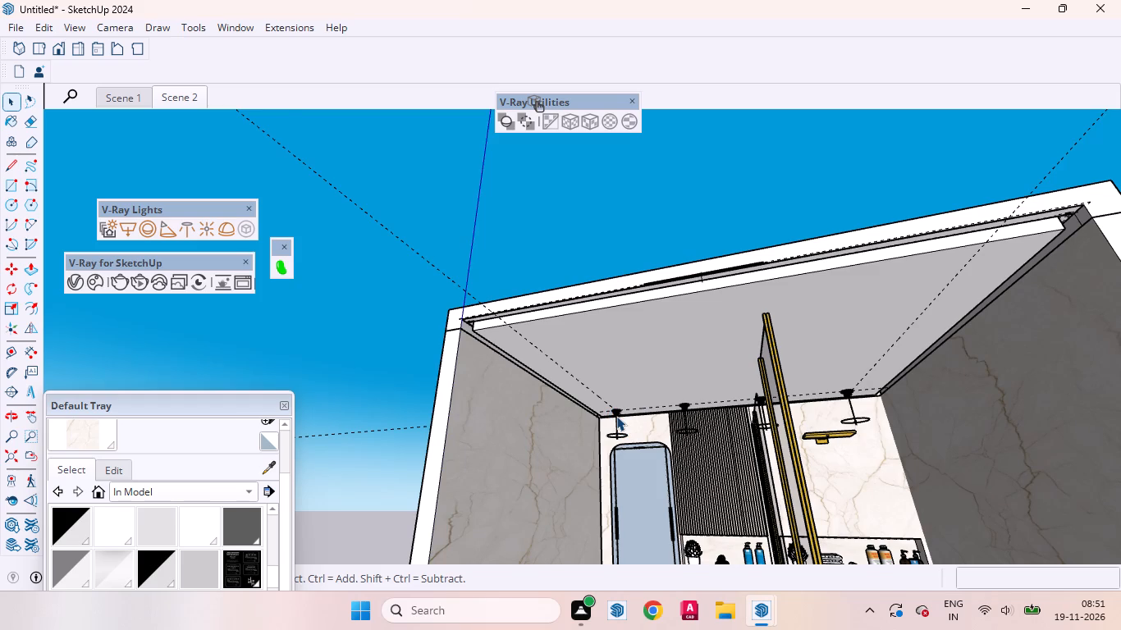
scroll(615, 421, up, 4)
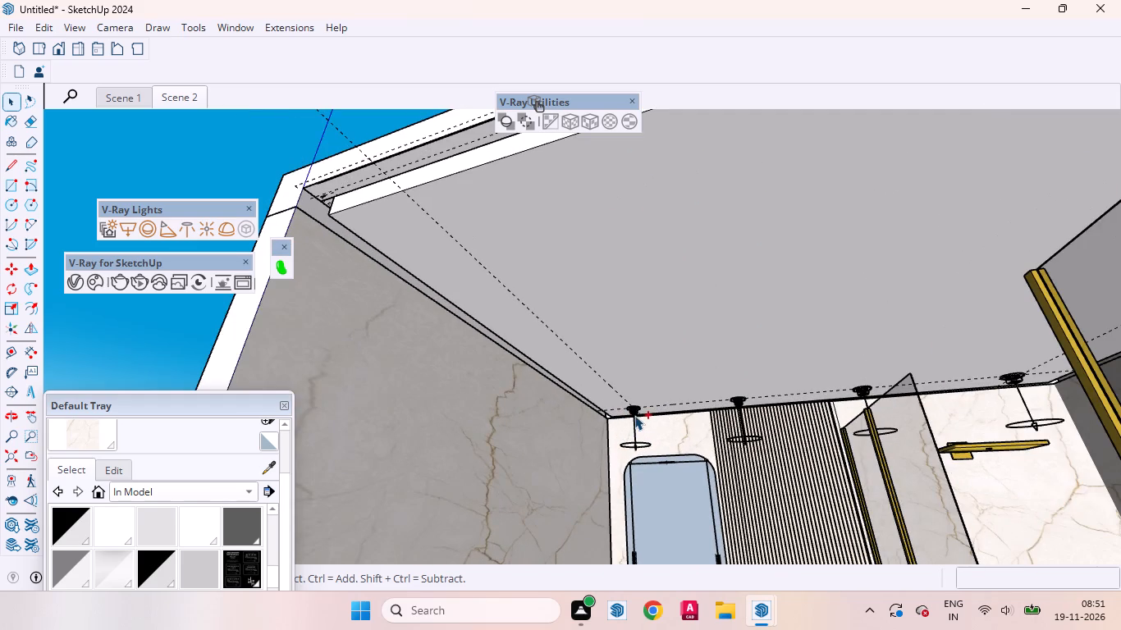
ctrl+click(634, 411)
ctrl+scroll(623, 456, down, 6)
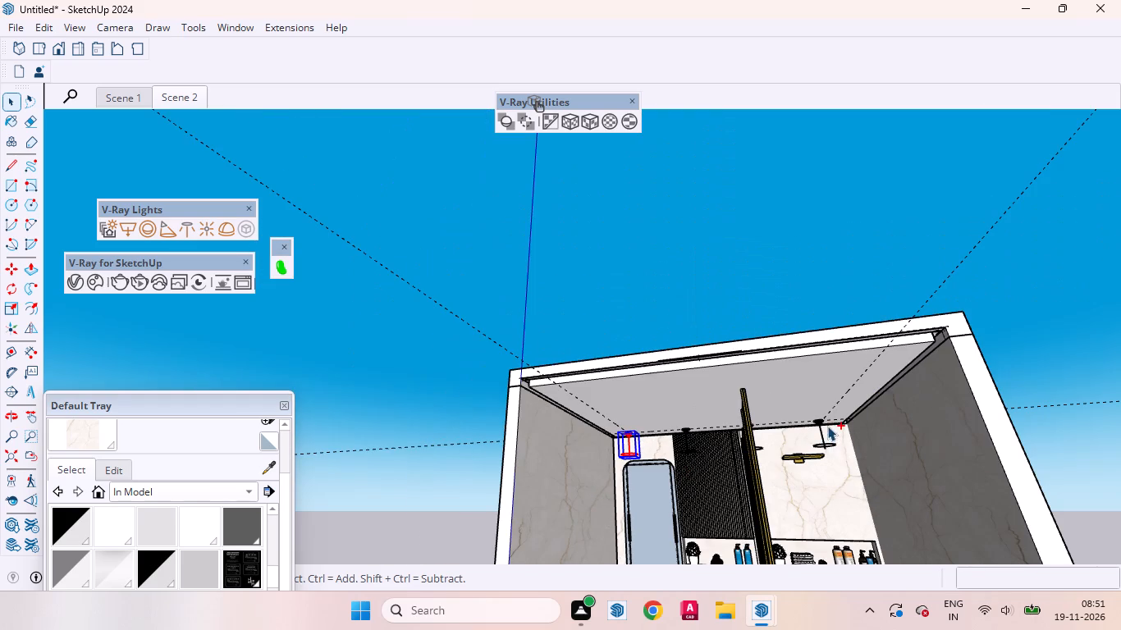
ctrl+click(821, 424)
ctrl+scroll(613, 397, up, 6)
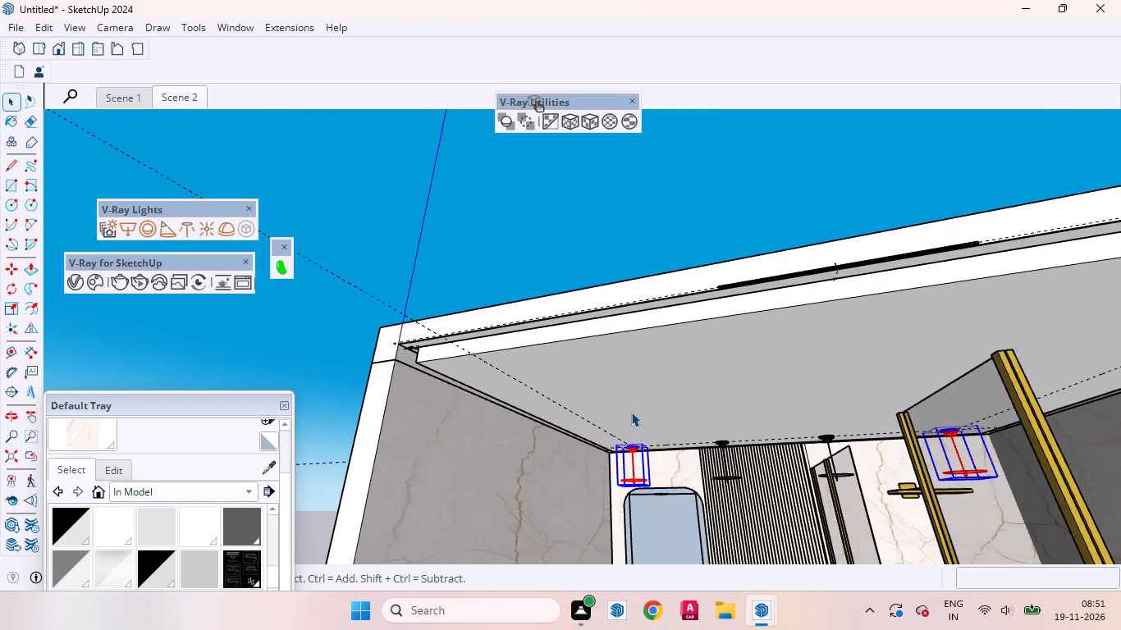
key(m)
click(679, 413)
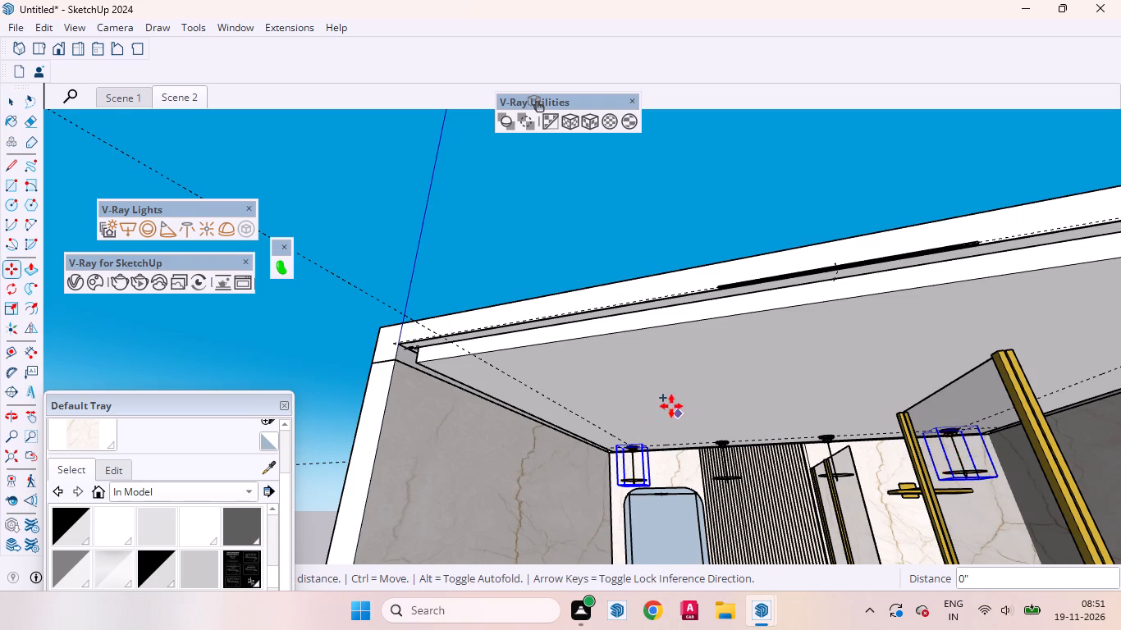
text(2'5)
key(Return)
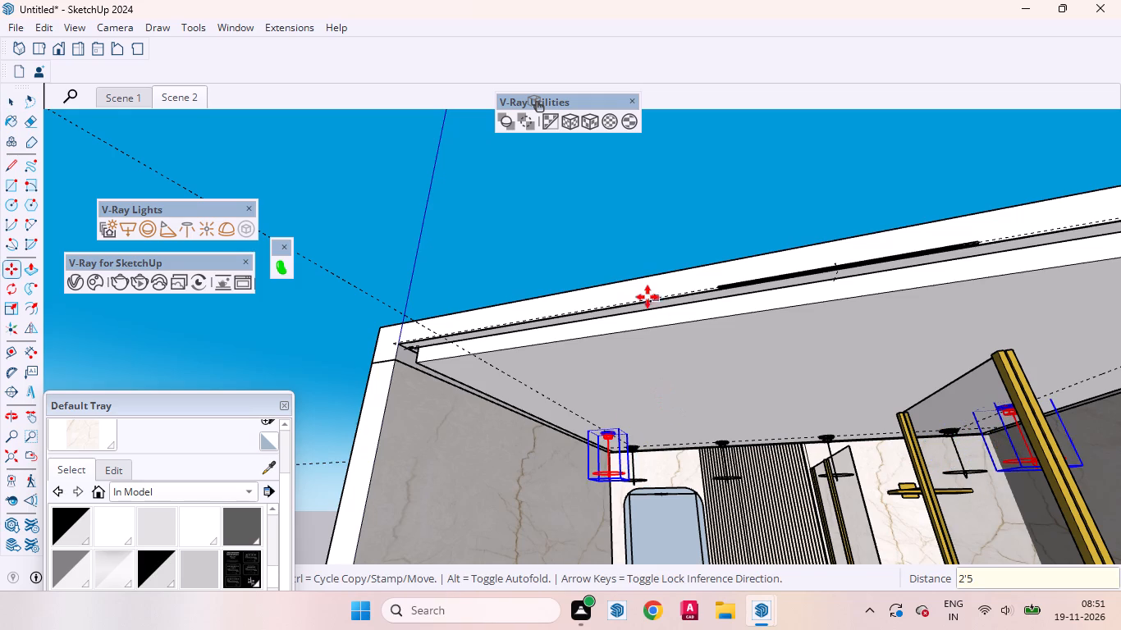
key(shift+asterisk)
key(3)
key(Return)
key(space)
Copy the front mirror-side ceiling light across the open front toward the shower as three copies spaced 2'5" apart.
scroll(644, 299, down, 3)
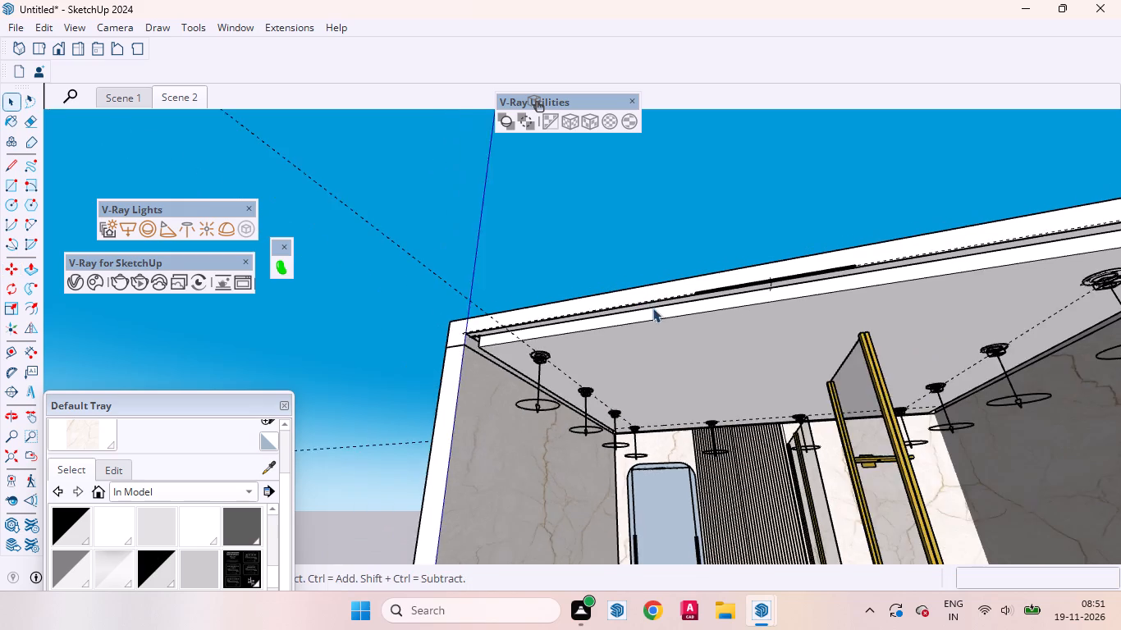
scroll(652, 308, down, 4)
middle_drag(627, 372, 669, 319)
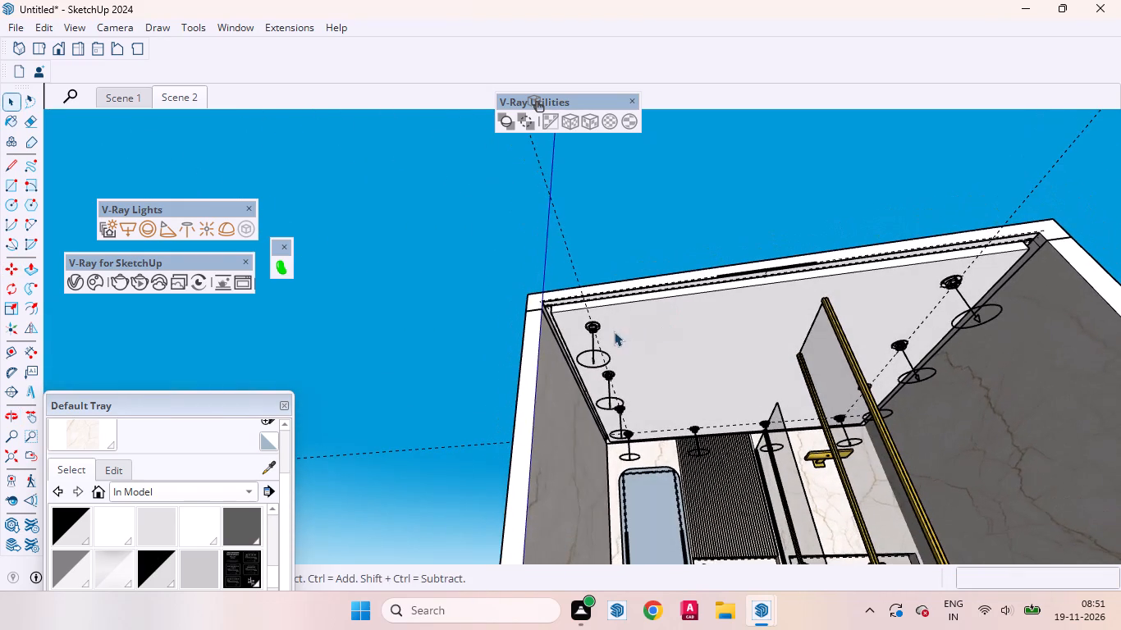
middle_drag(670, 318, 652, 321)
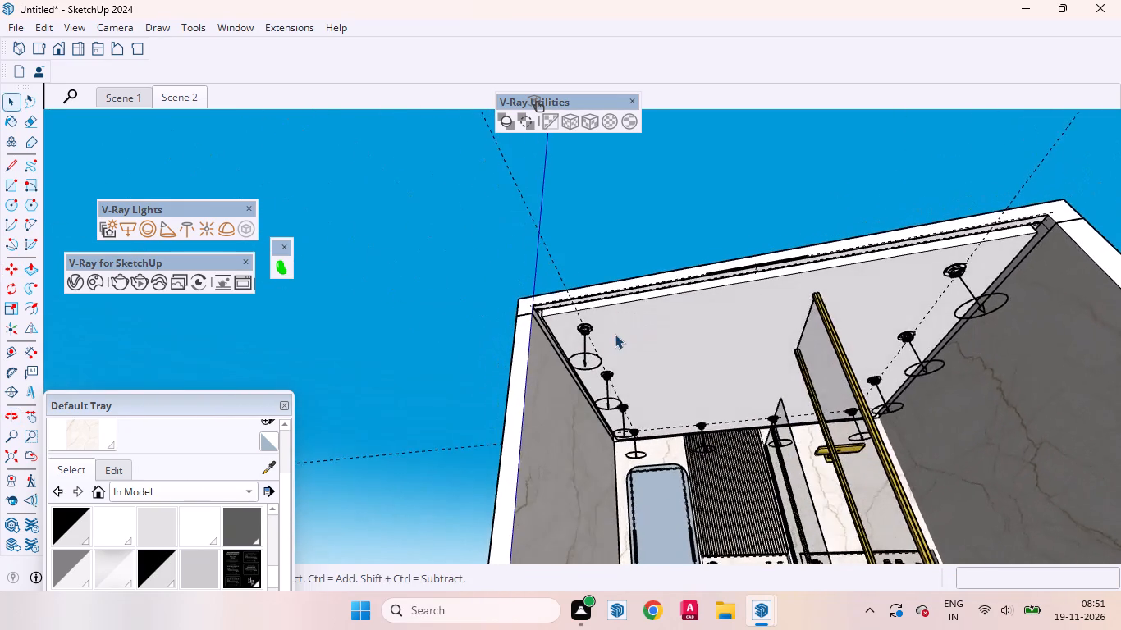
scroll(611, 335, up, 2)
ctrl+click(580, 331)
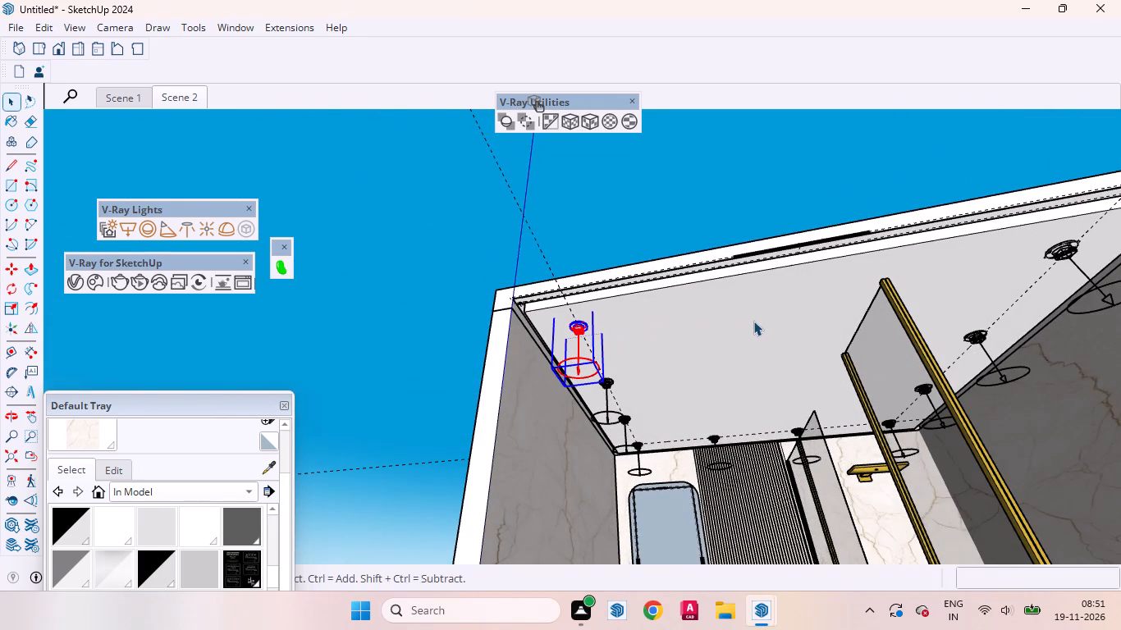
key(m)
click(652, 319)
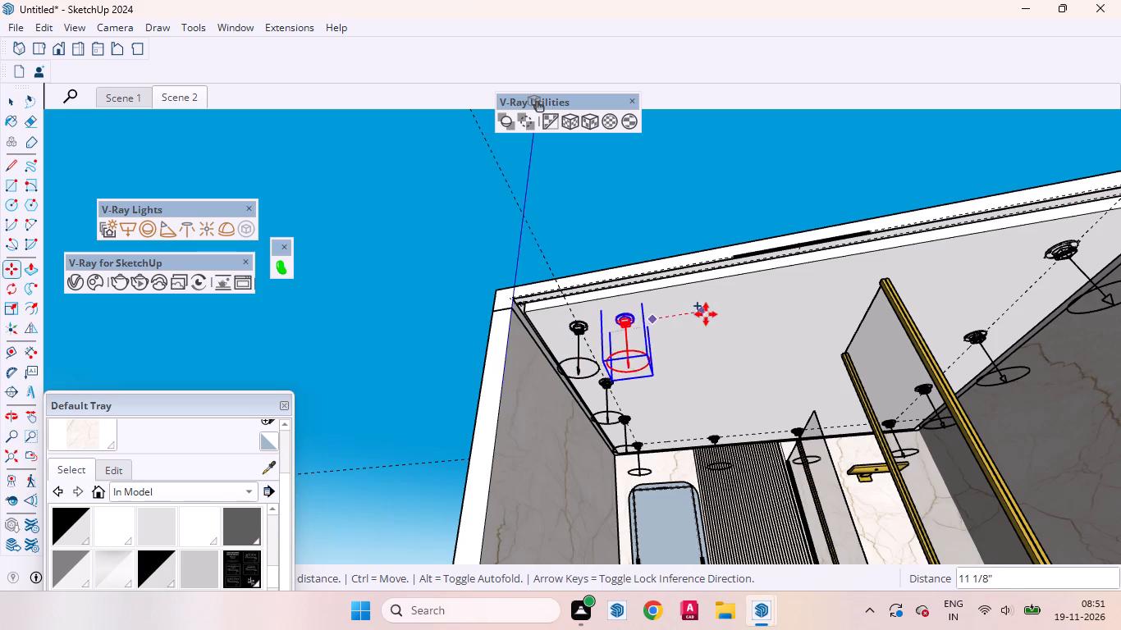
text(2'5)
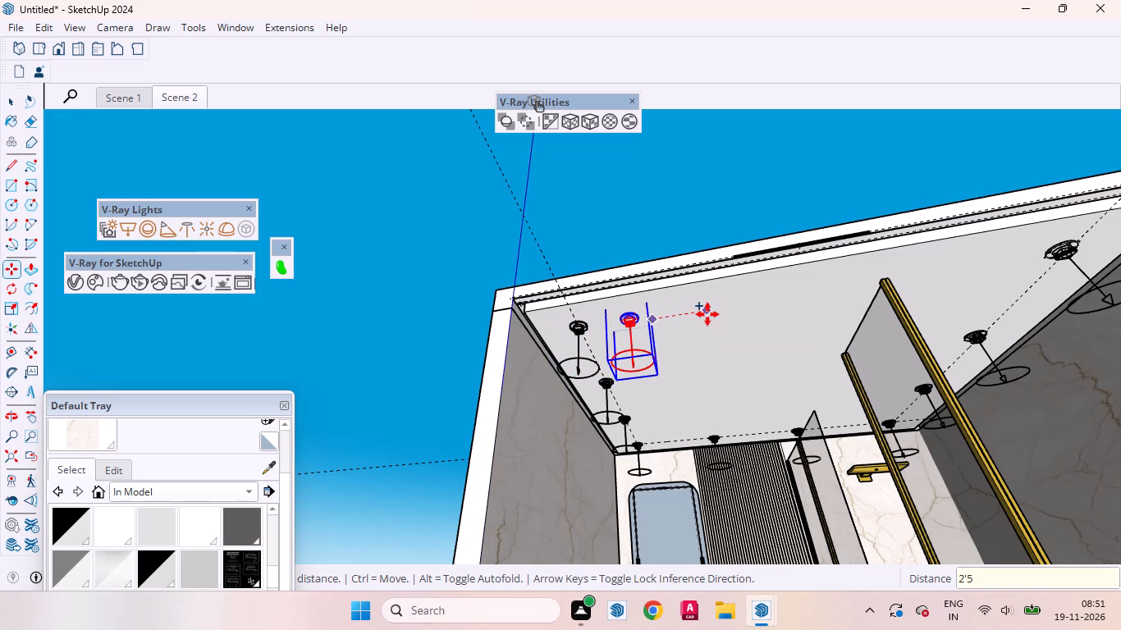
key(Return)
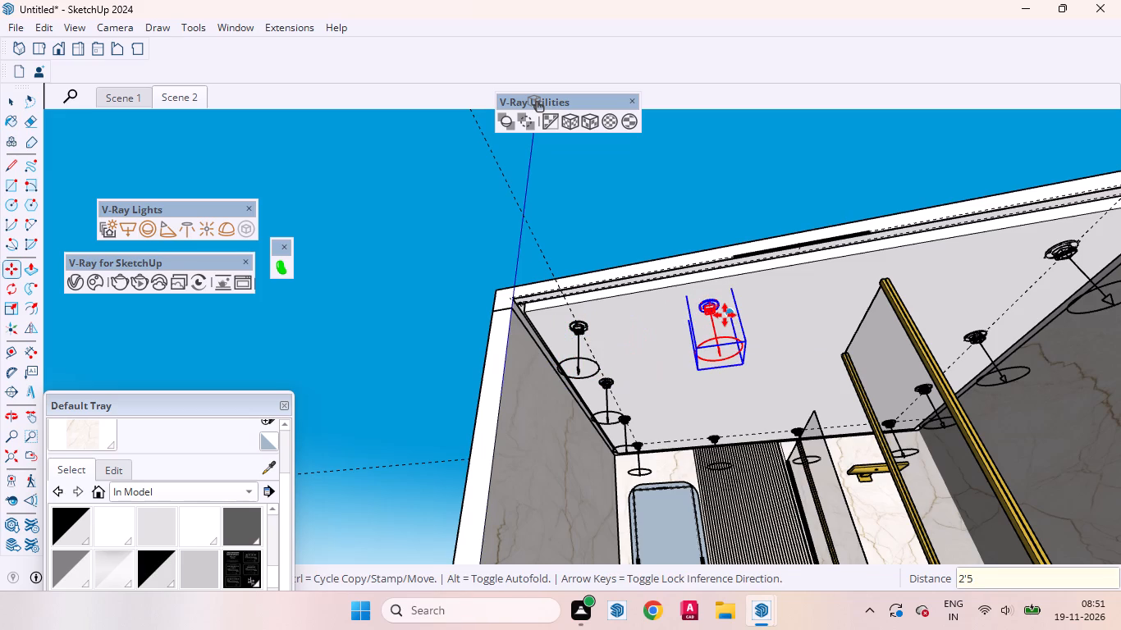
key(shift+asterisk)
key(3)
key(Return)
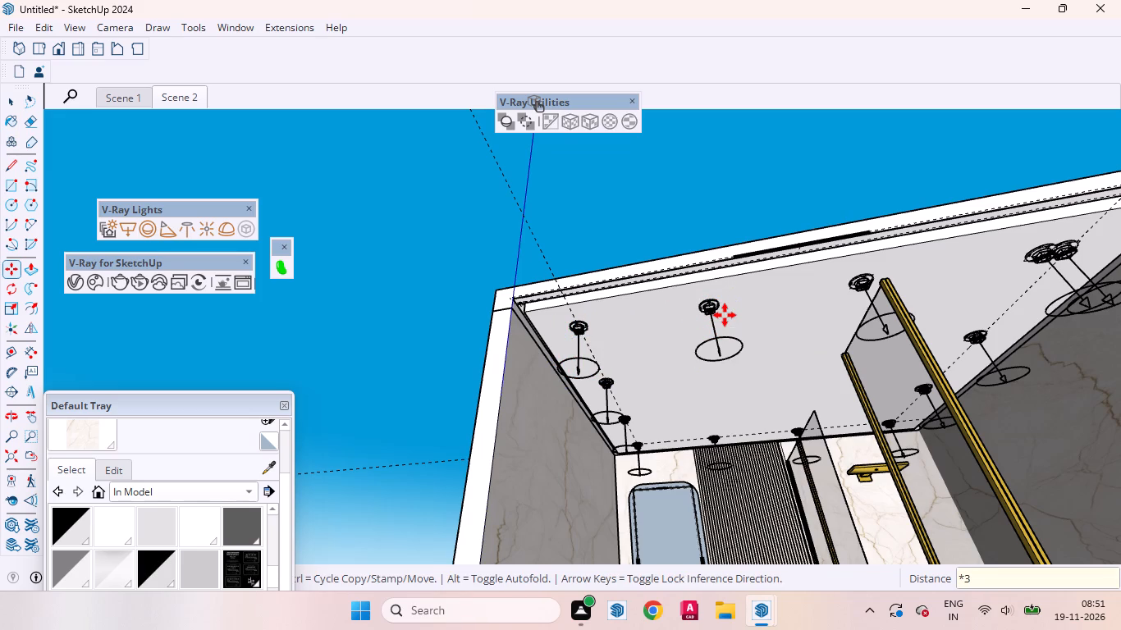
Delete the last front-row copy that crowds the existing light at the shower-side front corner.
key(space)
scroll(615, 321, down, 5)
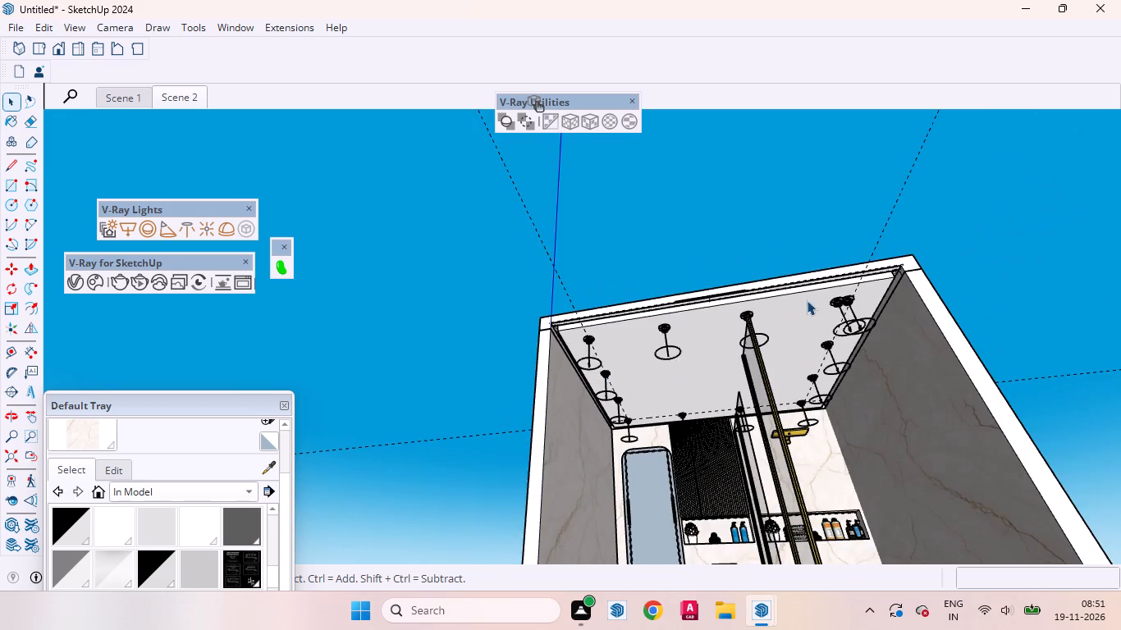
scroll(808, 300, up, 6)
click(843, 304)
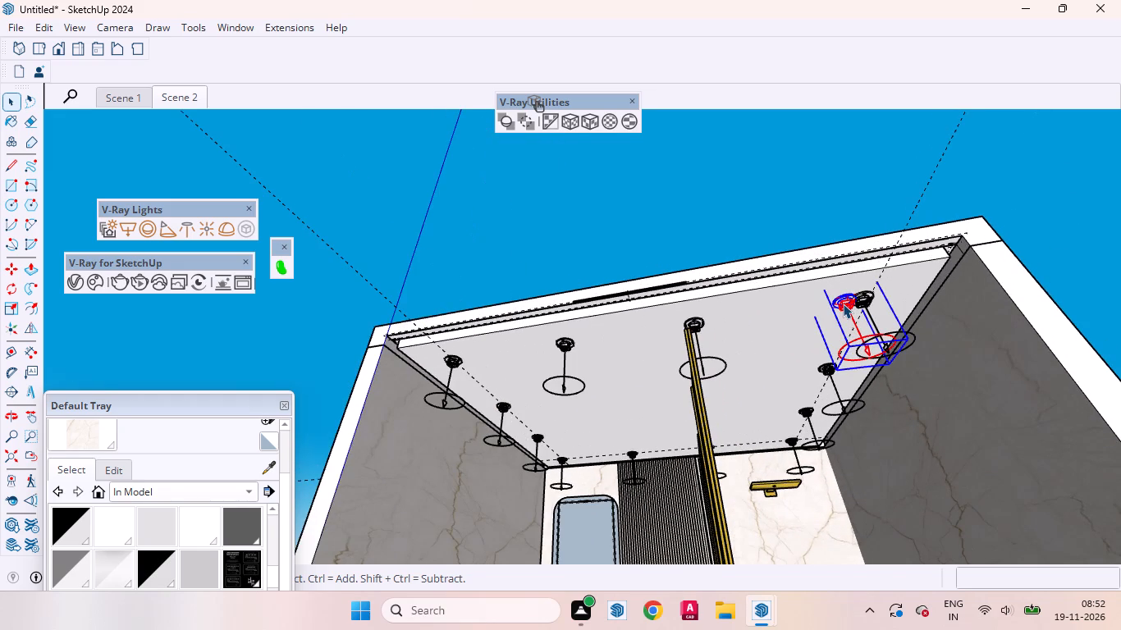
key(Delete)
Move the front-row light above the glass partition about 5 11/16" toward the shower side.
scroll(687, 329, up, 2)
click(693, 317)
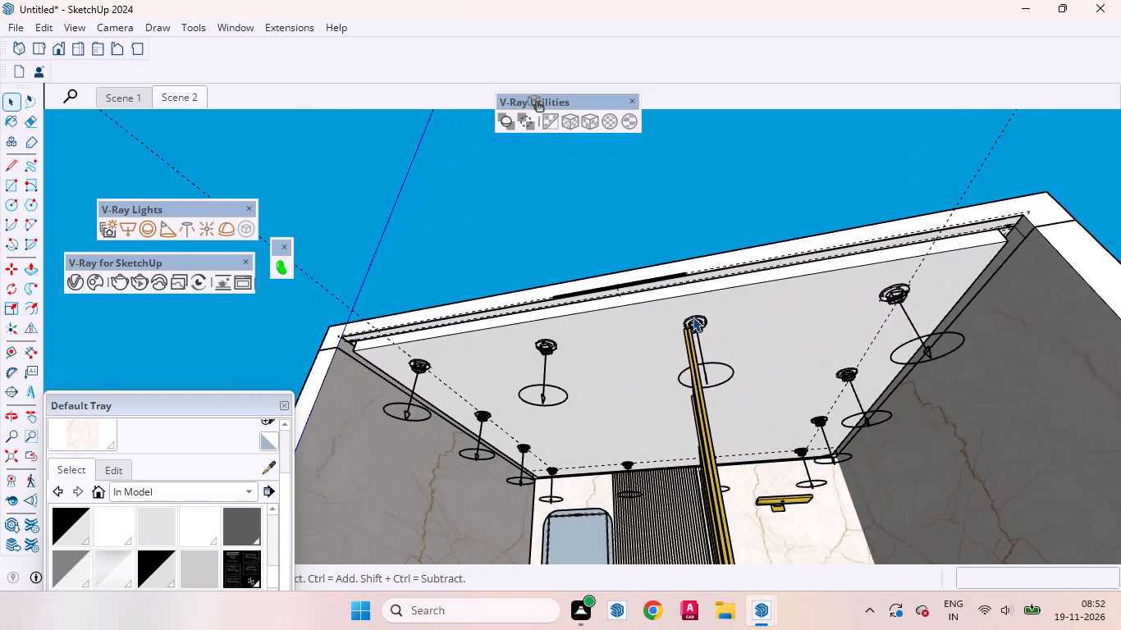
click(691, 326)
click(700, 321)
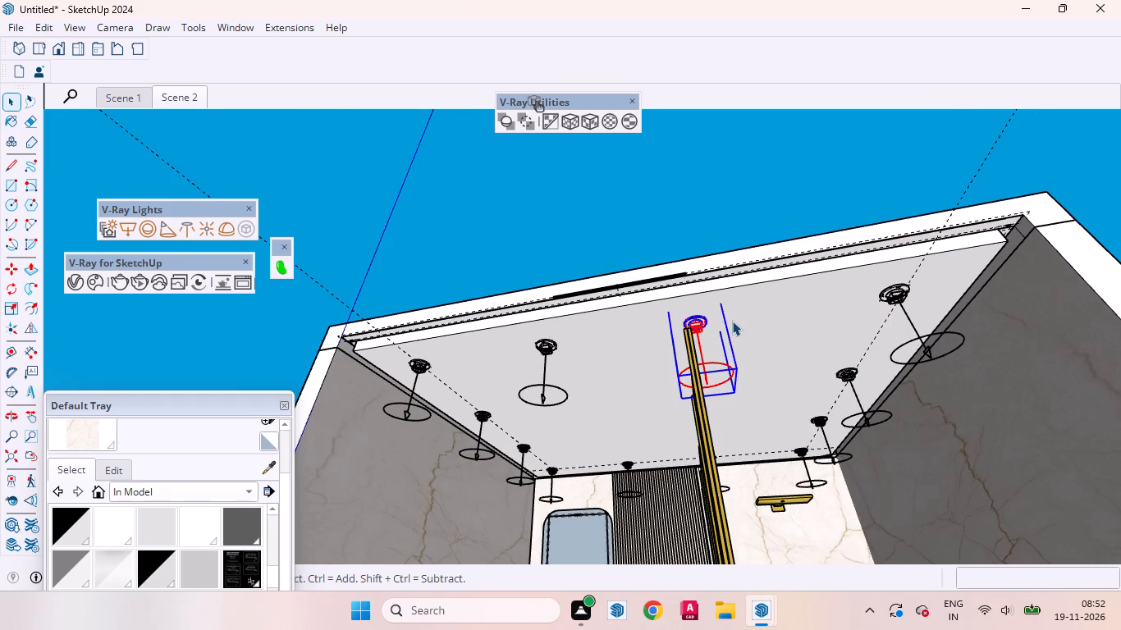
key(m)
click(740, 318)
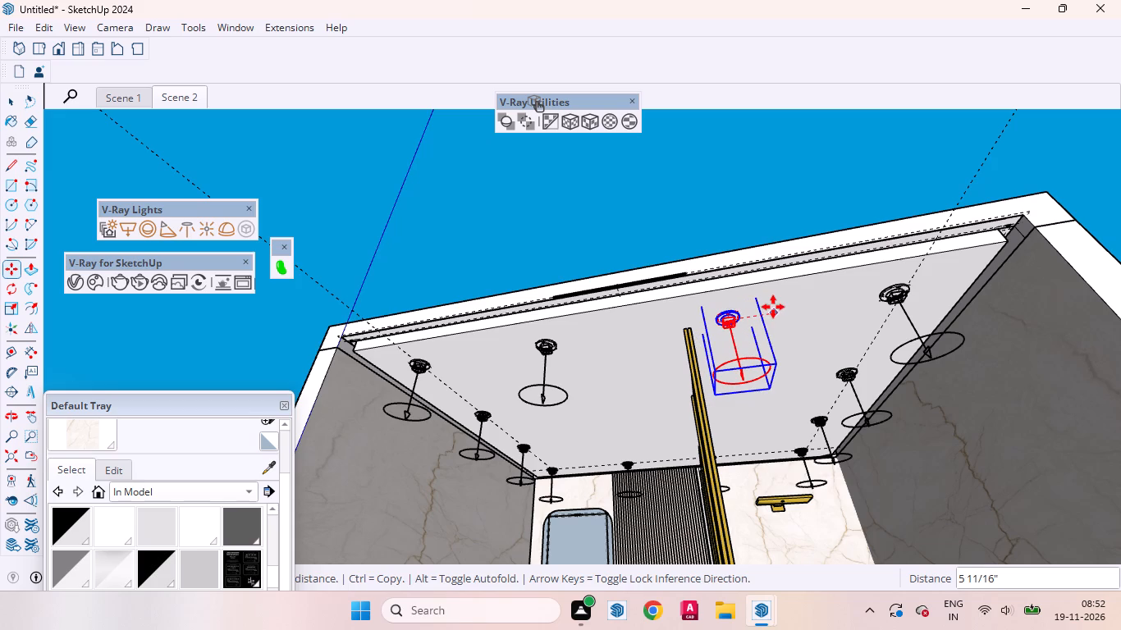
click(773, 307)
key(space)
Restore the Scene 2 view and start a V-Ray render of it from the Asset Editor.
scroll(749, 435, up, 1)
middle_drag(753, 450, 802, 514)
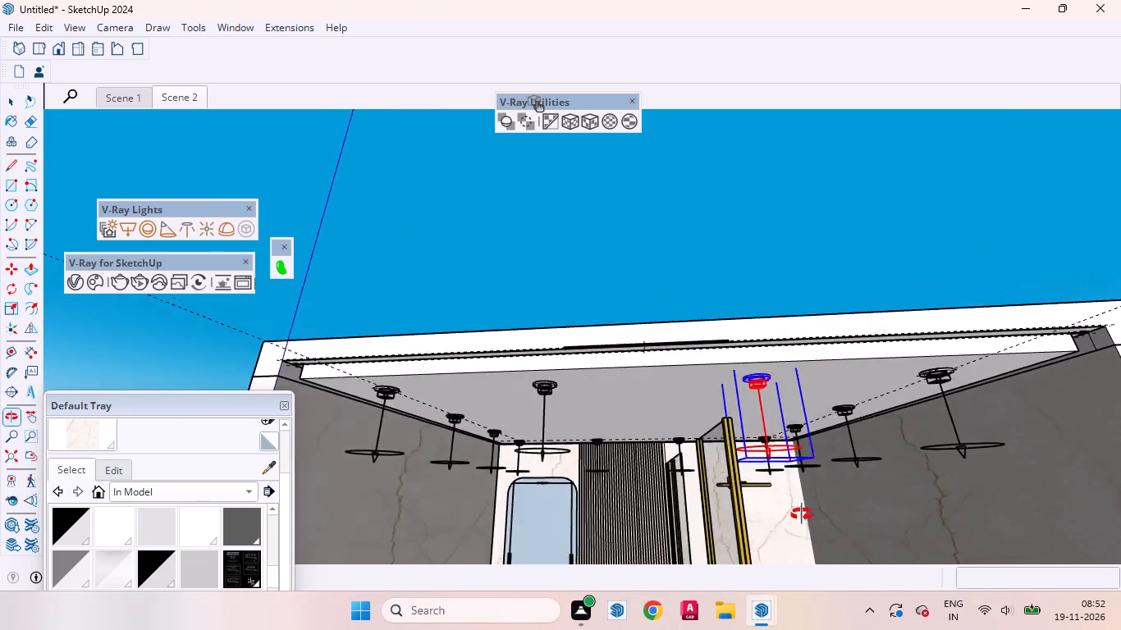
middle_drag(802, 514, 852, 483)
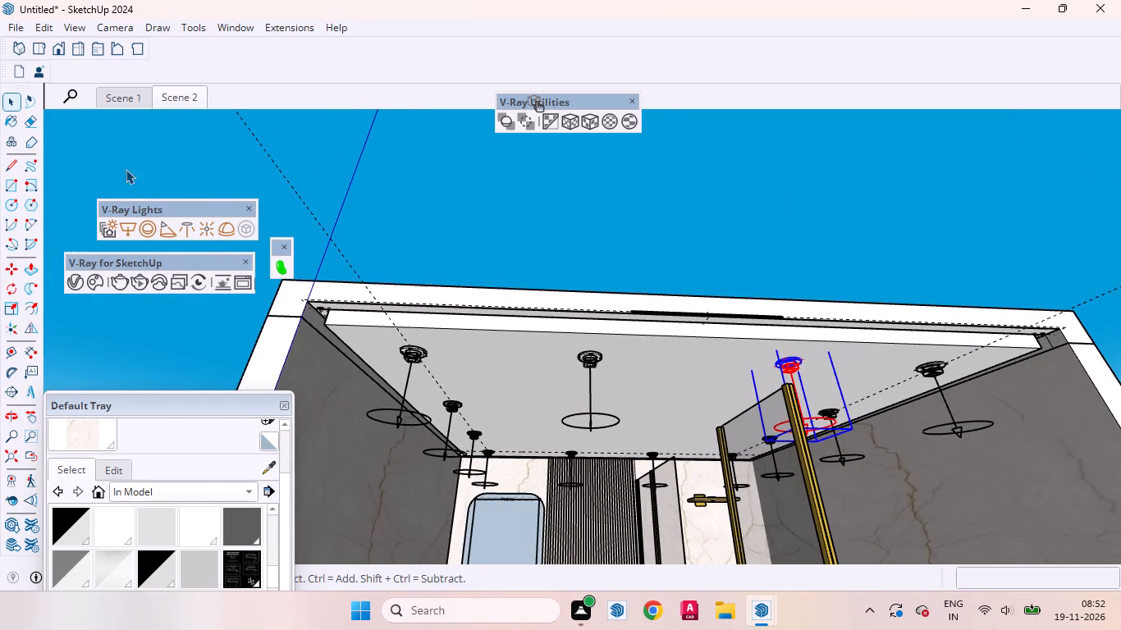
click(185, 103)
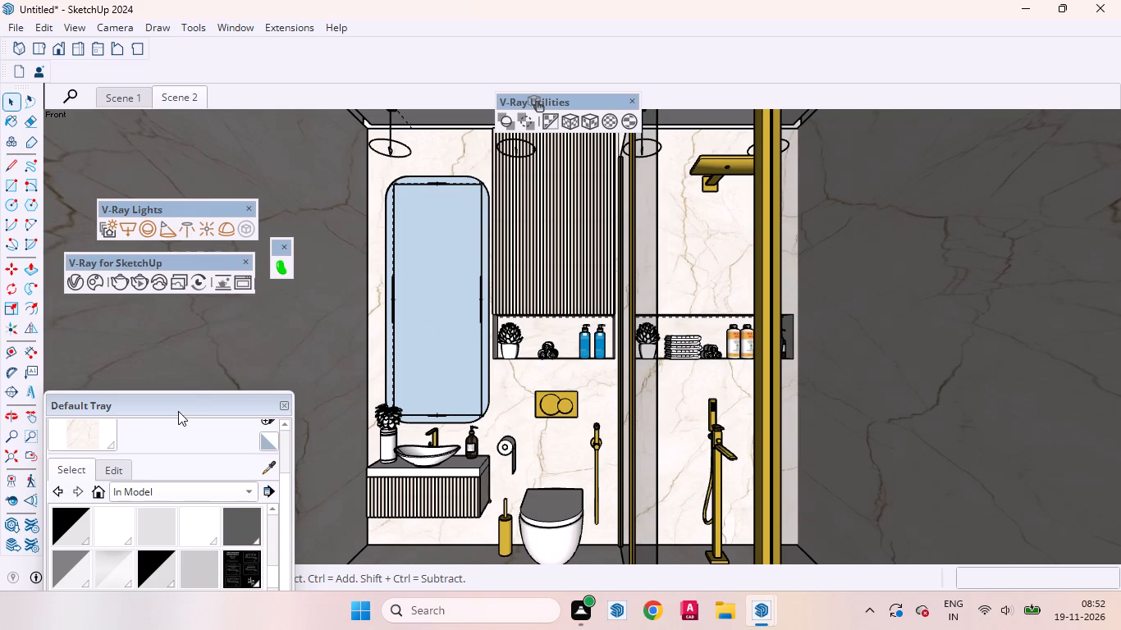
drag(204, 405, 546, 330)
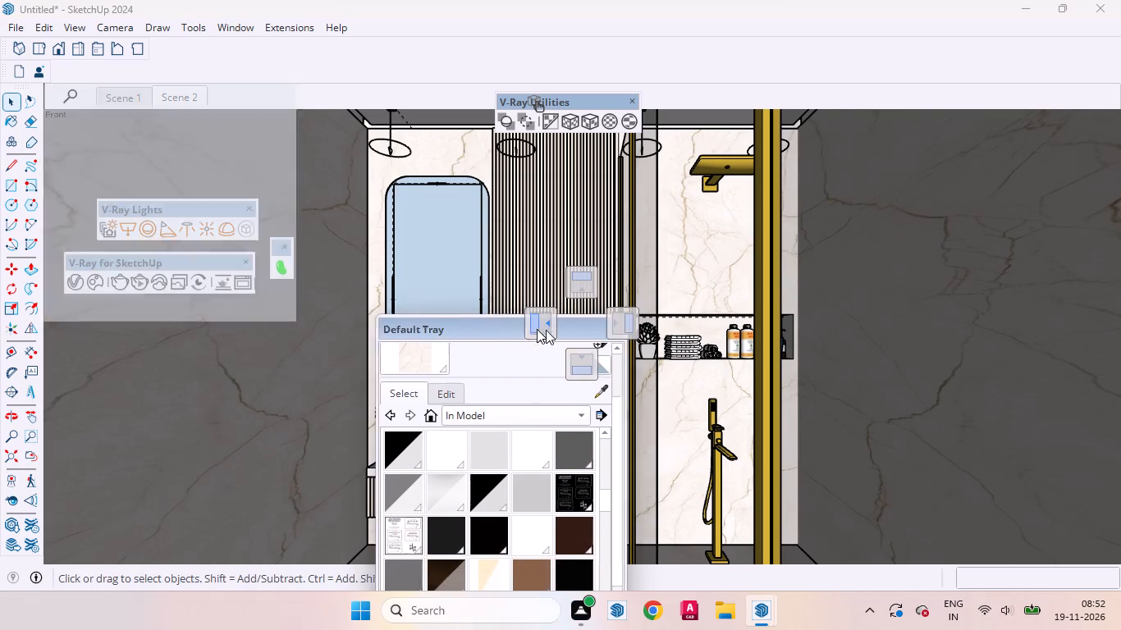
drag(546, 330, 508, 184)
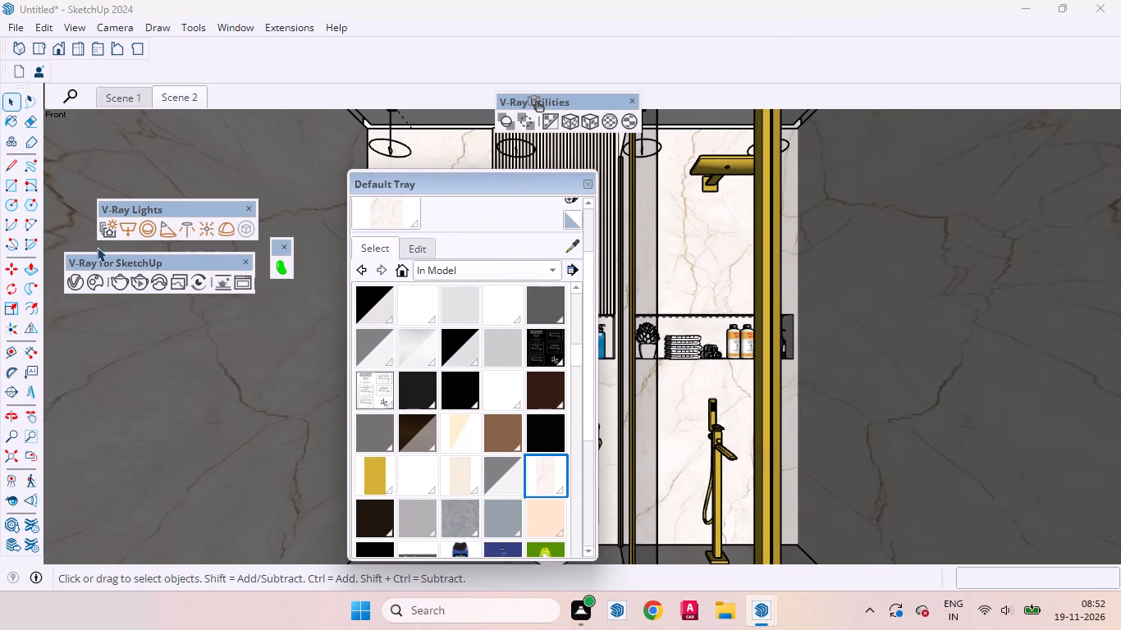
click(72, 287)
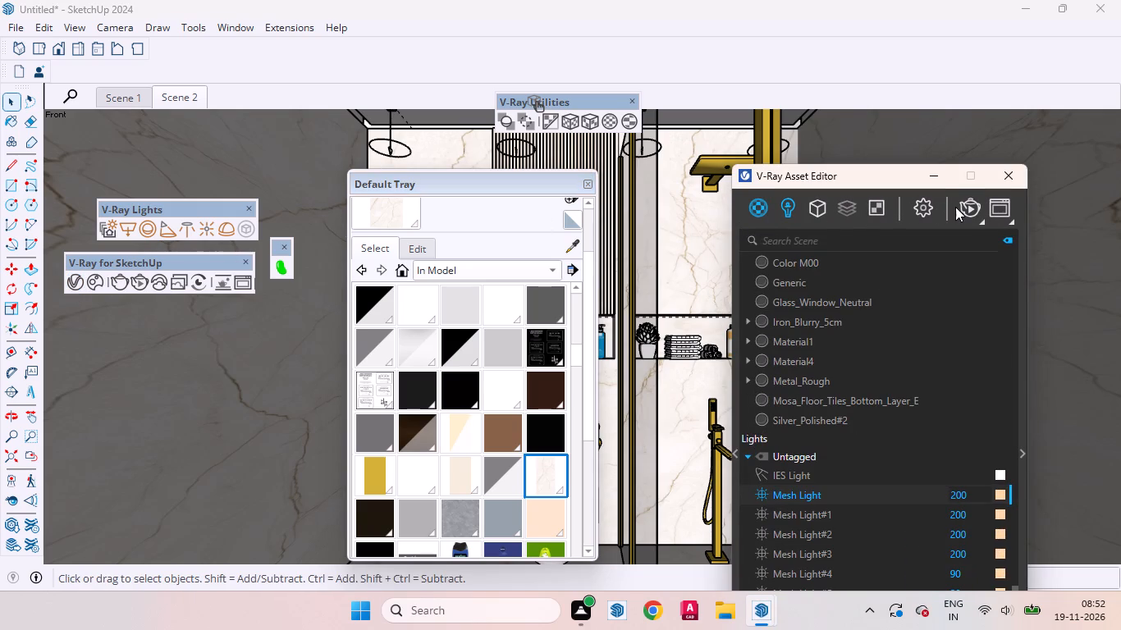
click(962, 207)
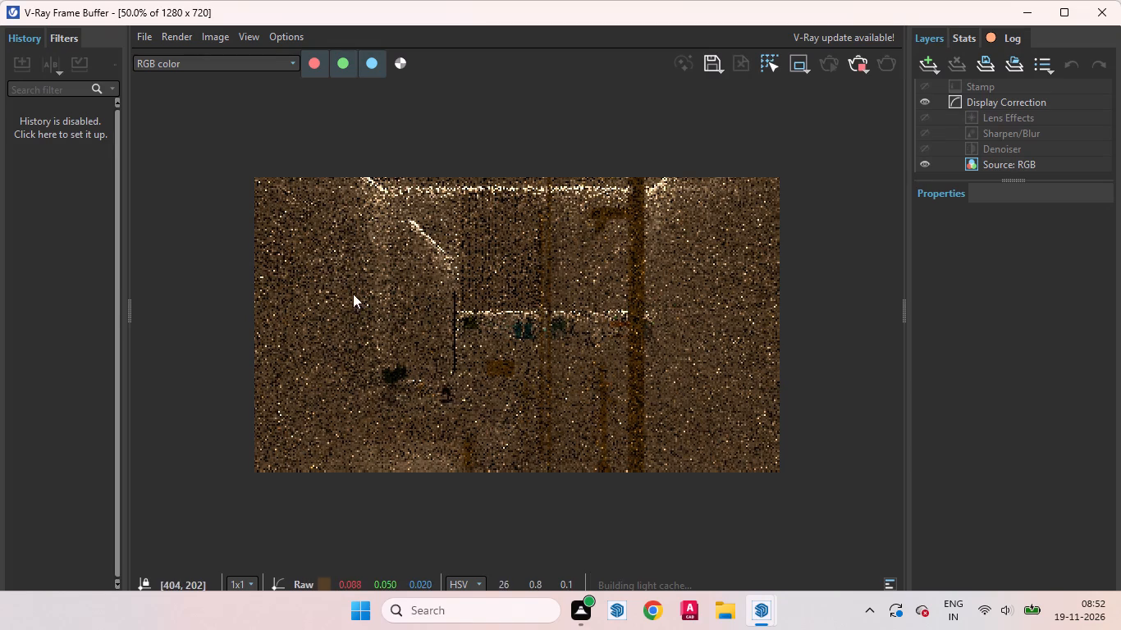
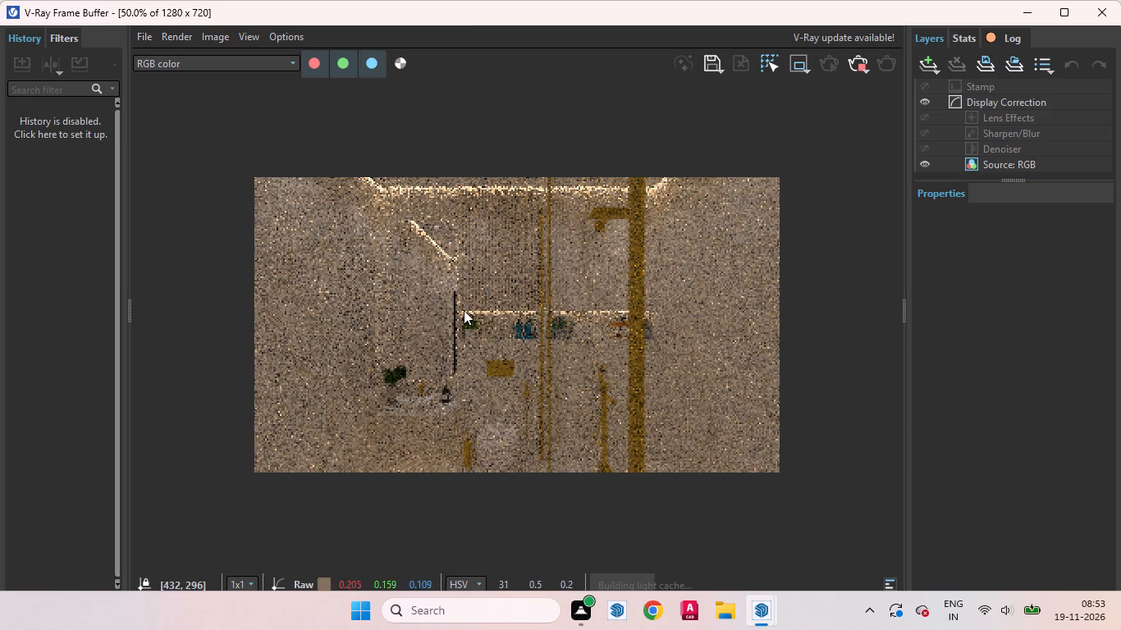
Examine the in-progress bathroom render closely and at full-frame size, covering the vanity, niche, toilet and shower areas.
scroll(467, 311, up, 1)
scroll(467, 317, down, 1)
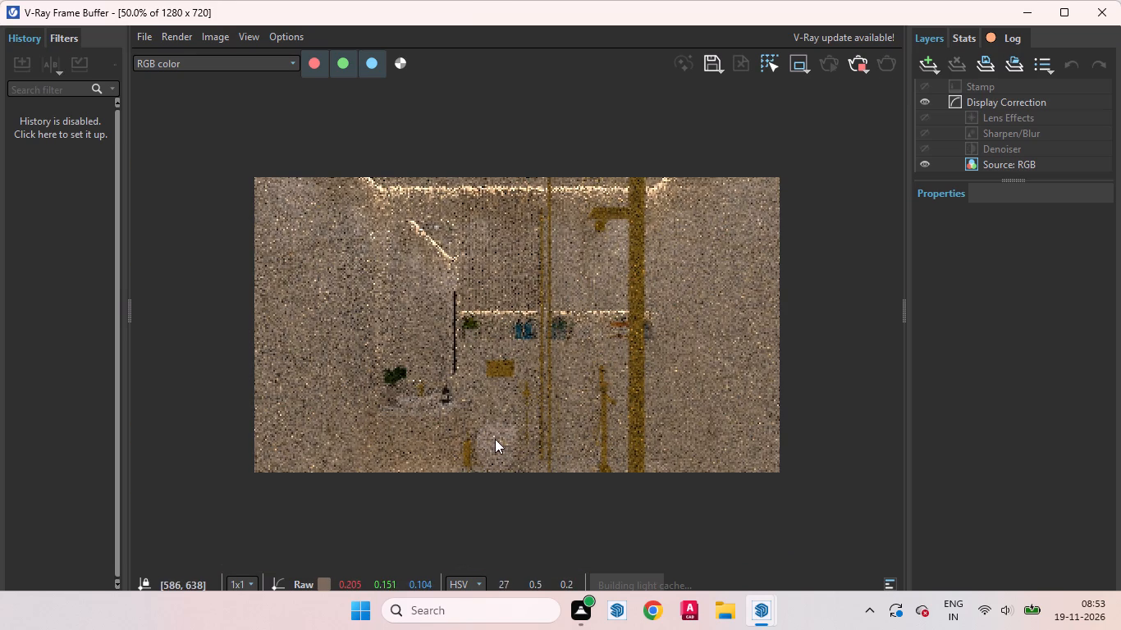
scroll(406, 349, up, 1)
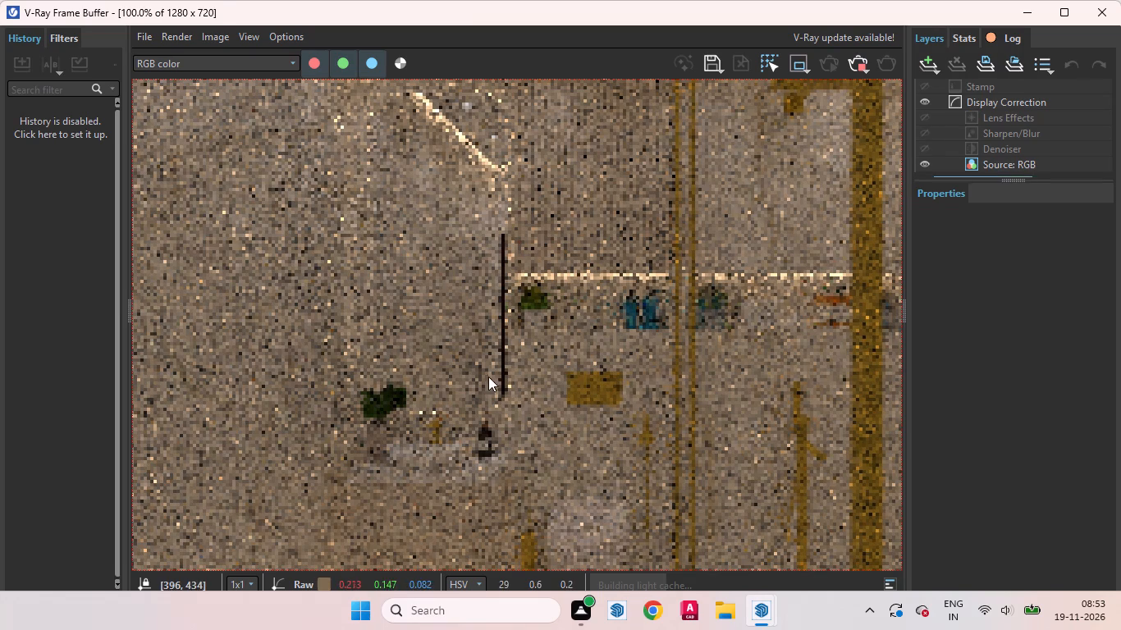
scroll(519, 388, down, 1)
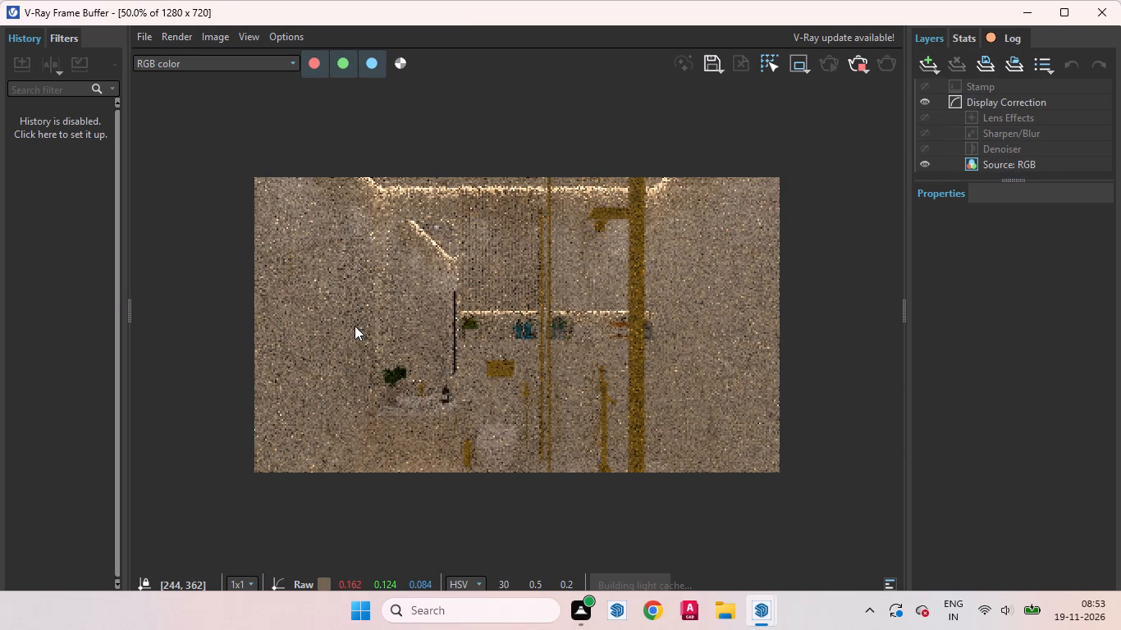
scroll(355, 326, up, 1)
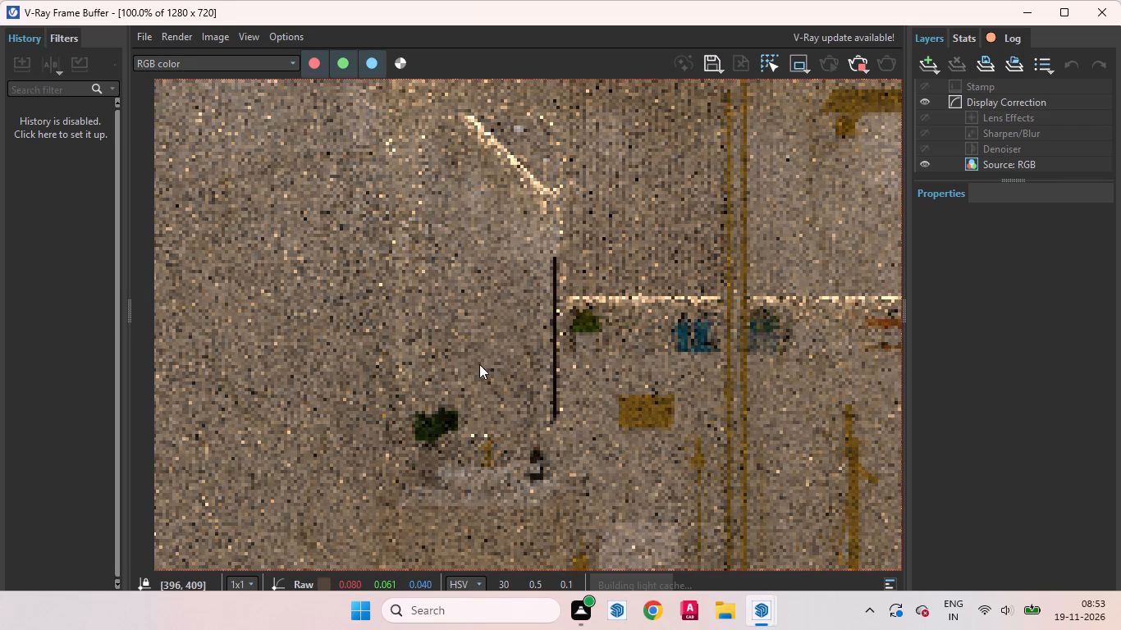
scroll(479, 364, down, 1)
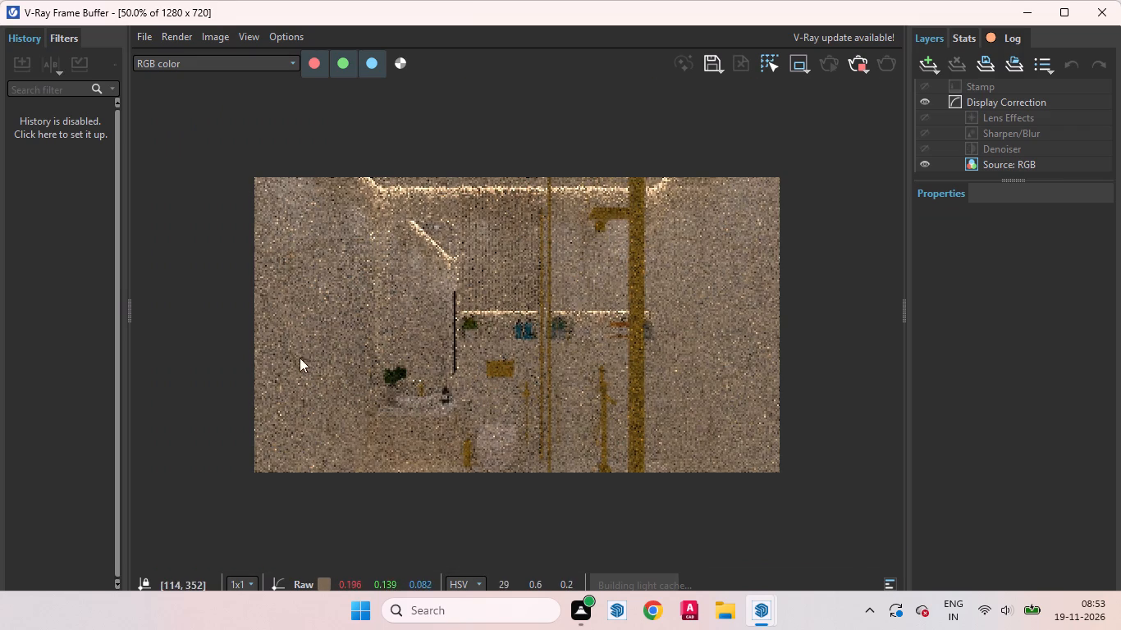
scroll(390, 310, up, 1)
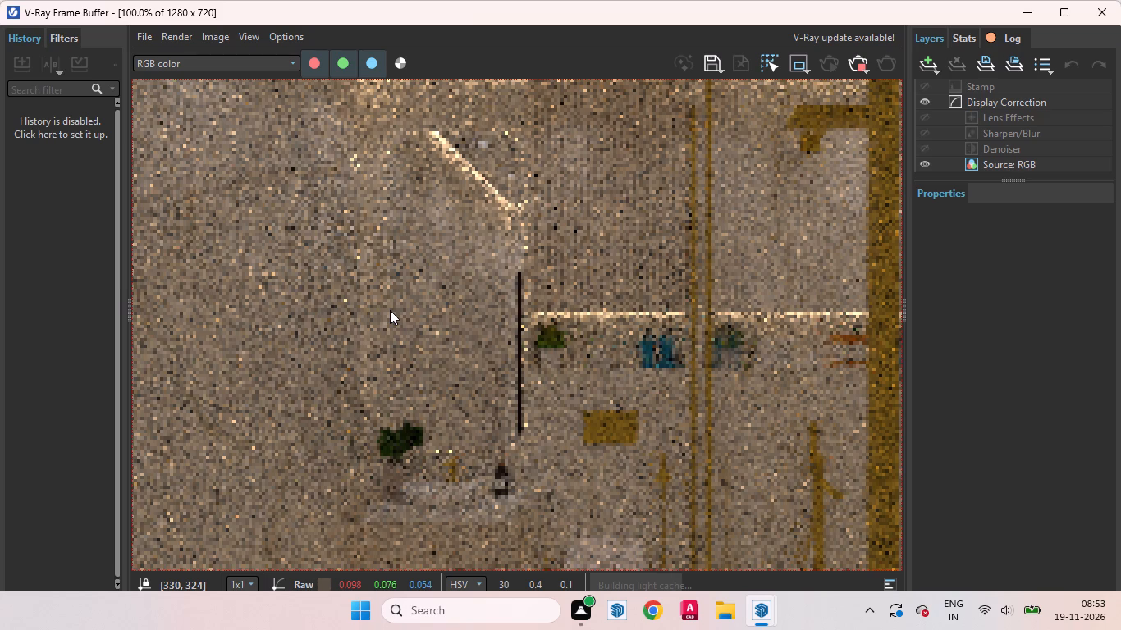
scroll(491, 359, down, 1)
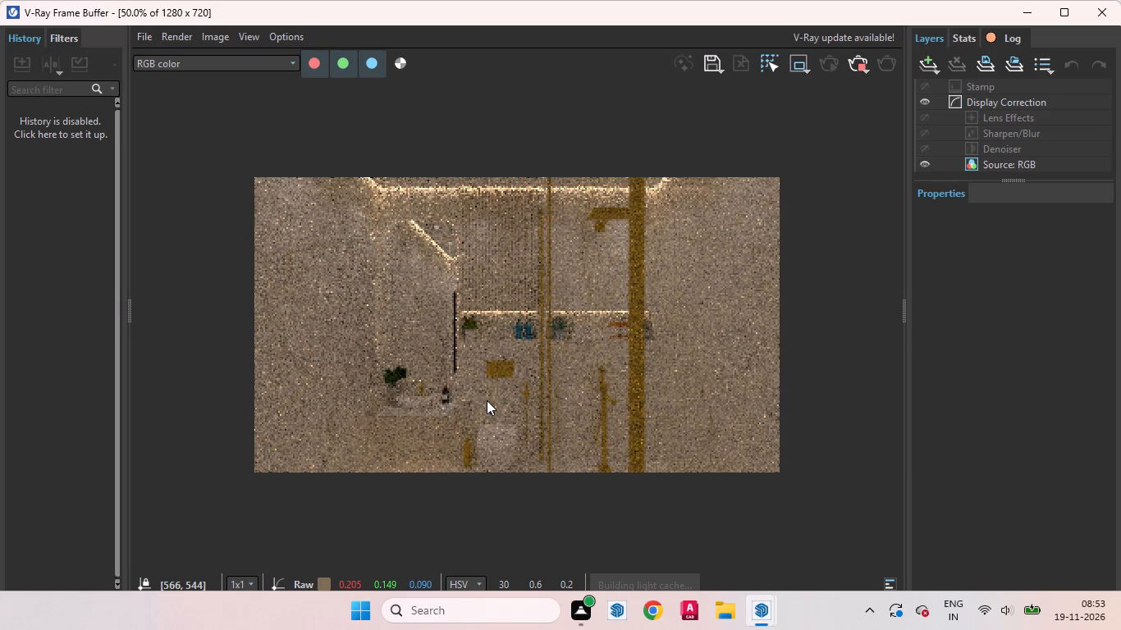
scroll(421, 357, up, 1)
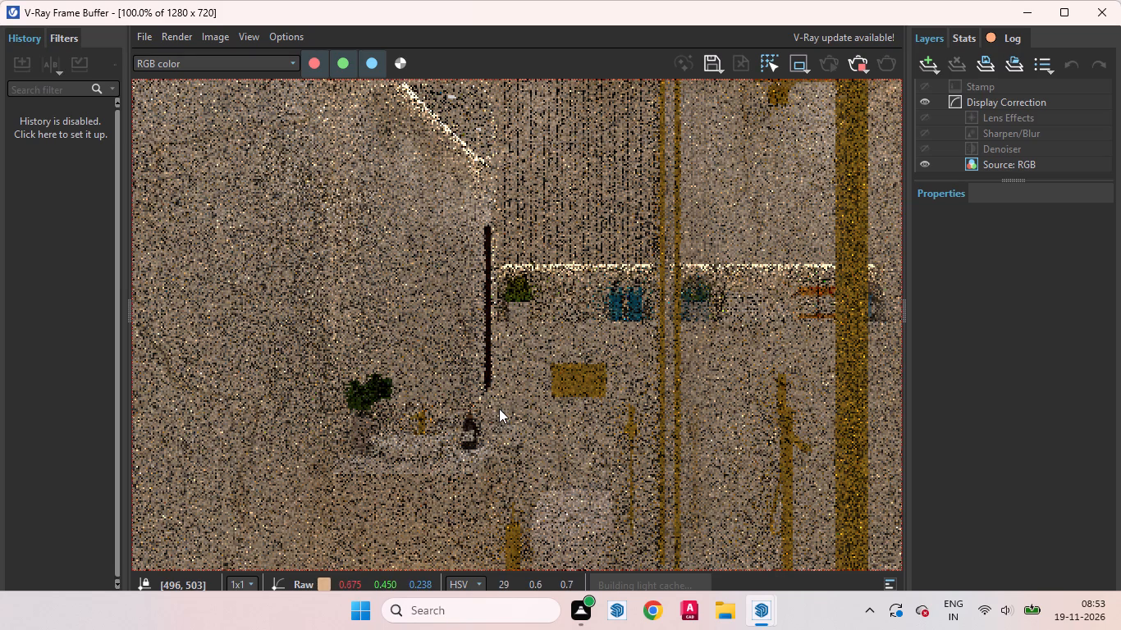
scroll(528, 306, down, 1)
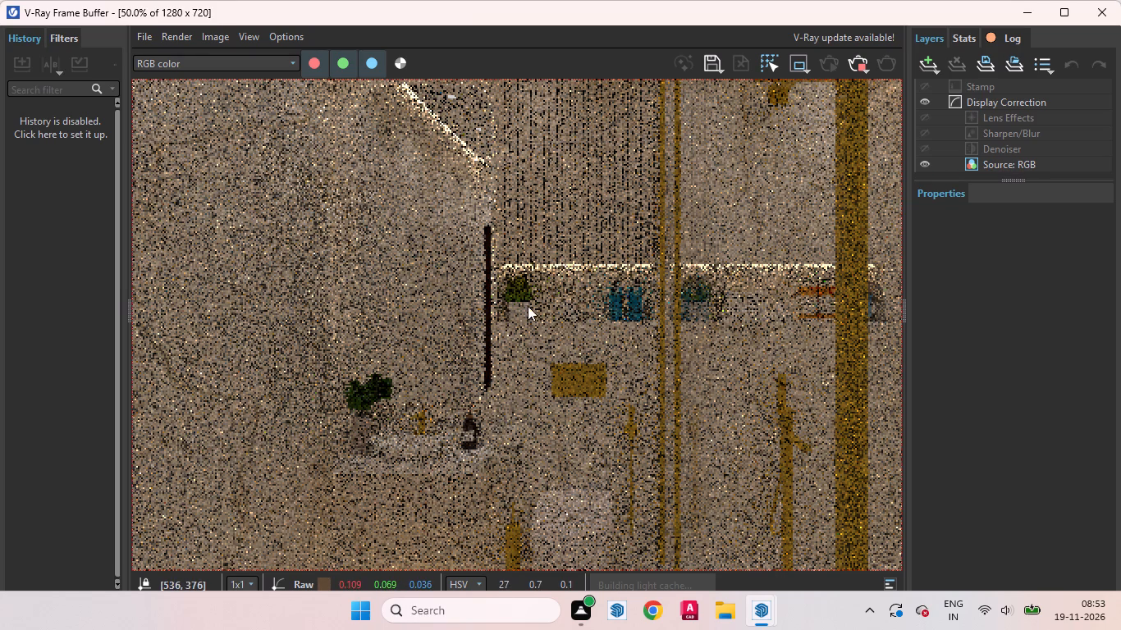
scroll(500, 402, up, 1)
scroll(522, 400, down, 1)
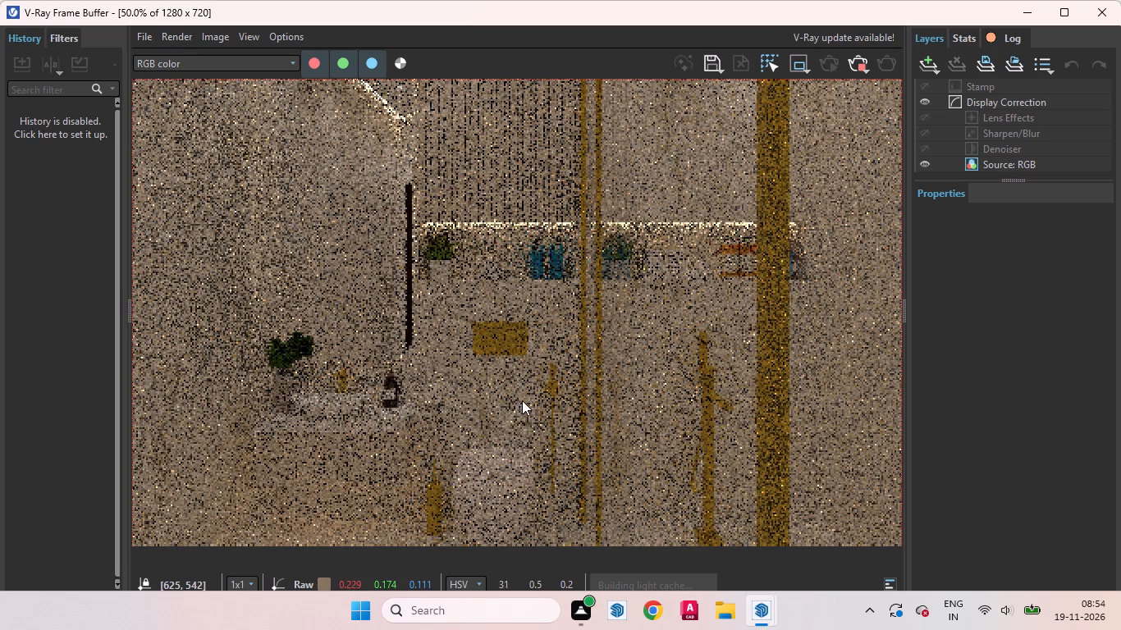
scroll(410, 411, up, 1)
scroll(417, 412, down, 1)
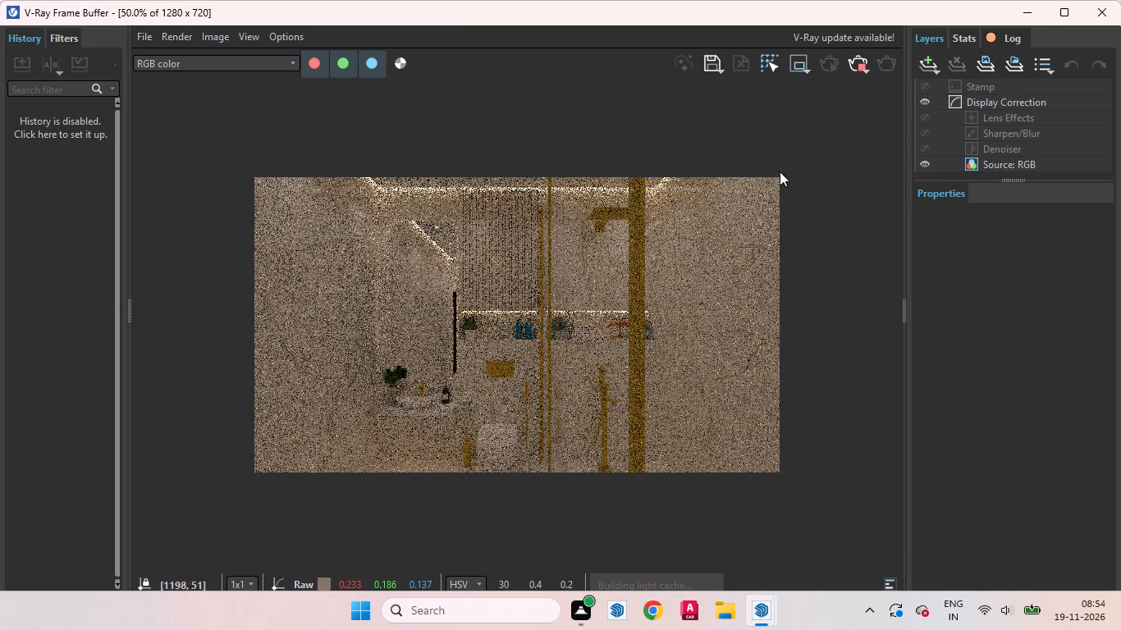
Abort the running render and clear the frame buffer and Default Tray away from the vanity in the model.
click(853, 58)
click(1013, 11)
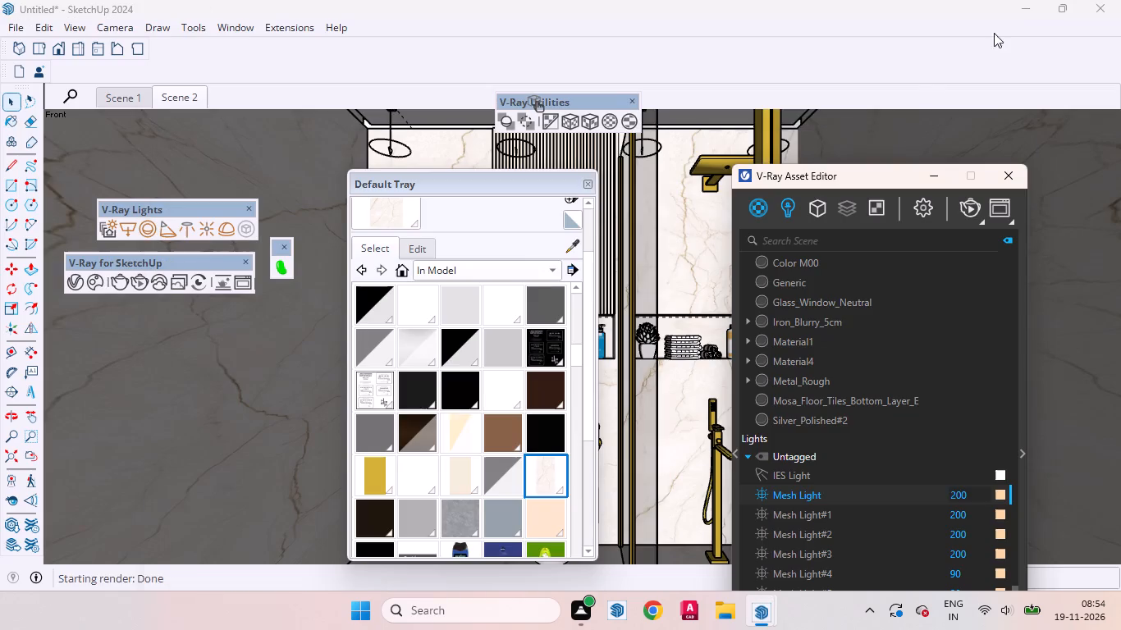
drag(487, 184, 964, 305)
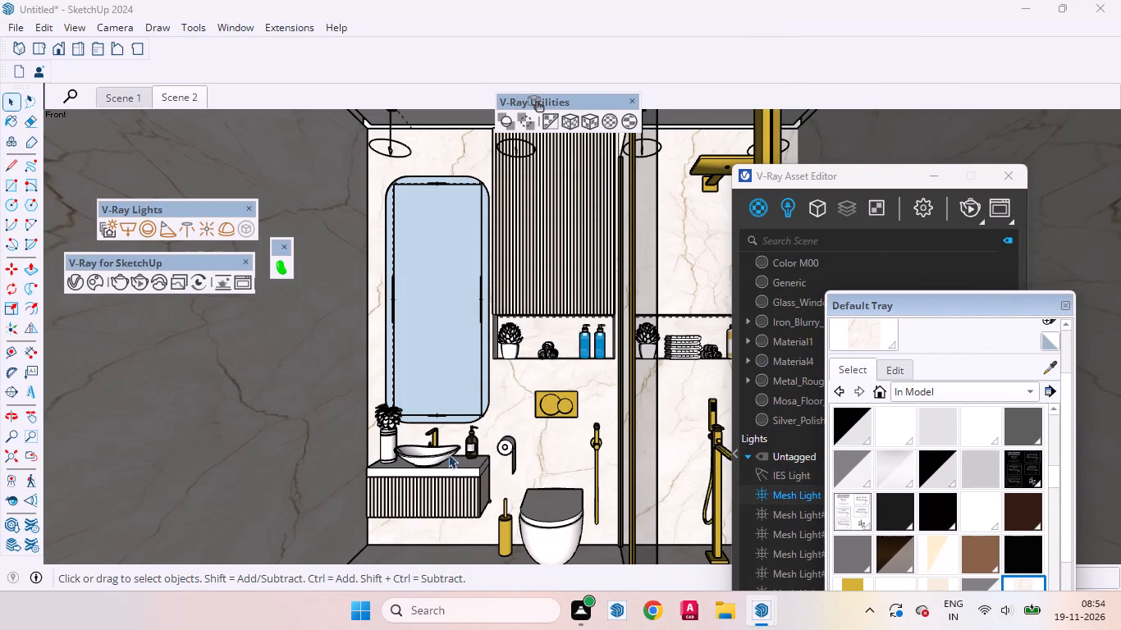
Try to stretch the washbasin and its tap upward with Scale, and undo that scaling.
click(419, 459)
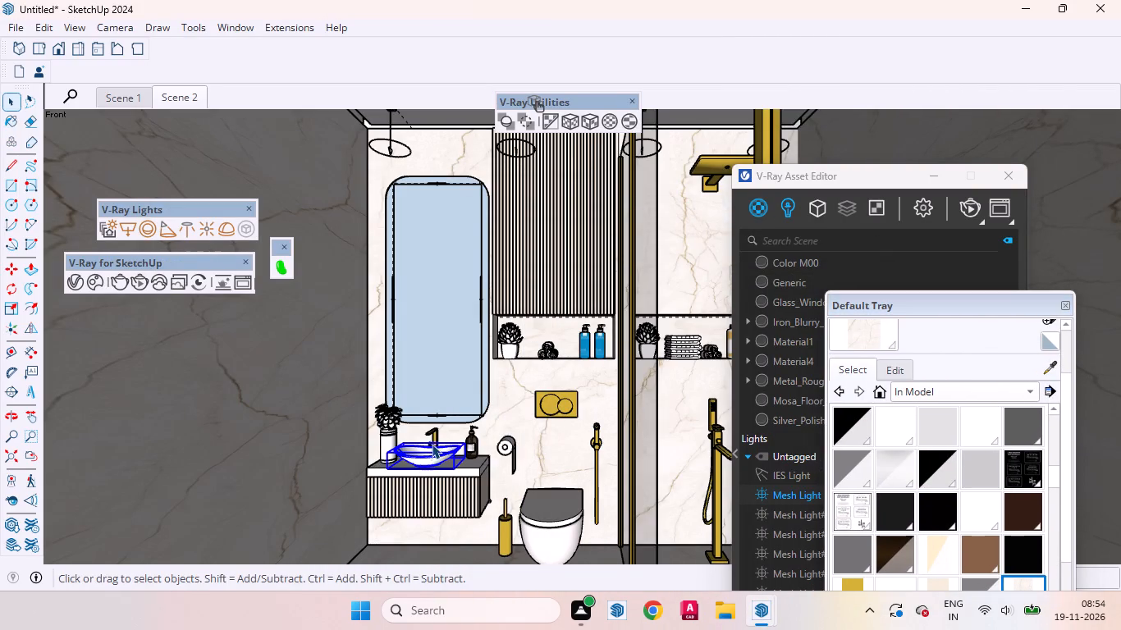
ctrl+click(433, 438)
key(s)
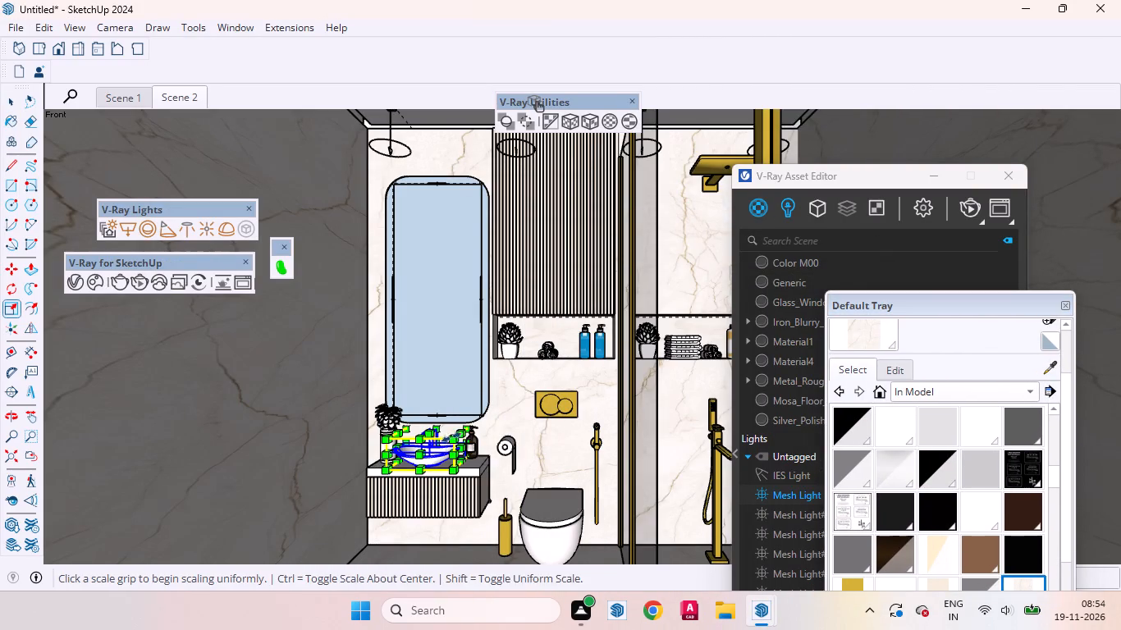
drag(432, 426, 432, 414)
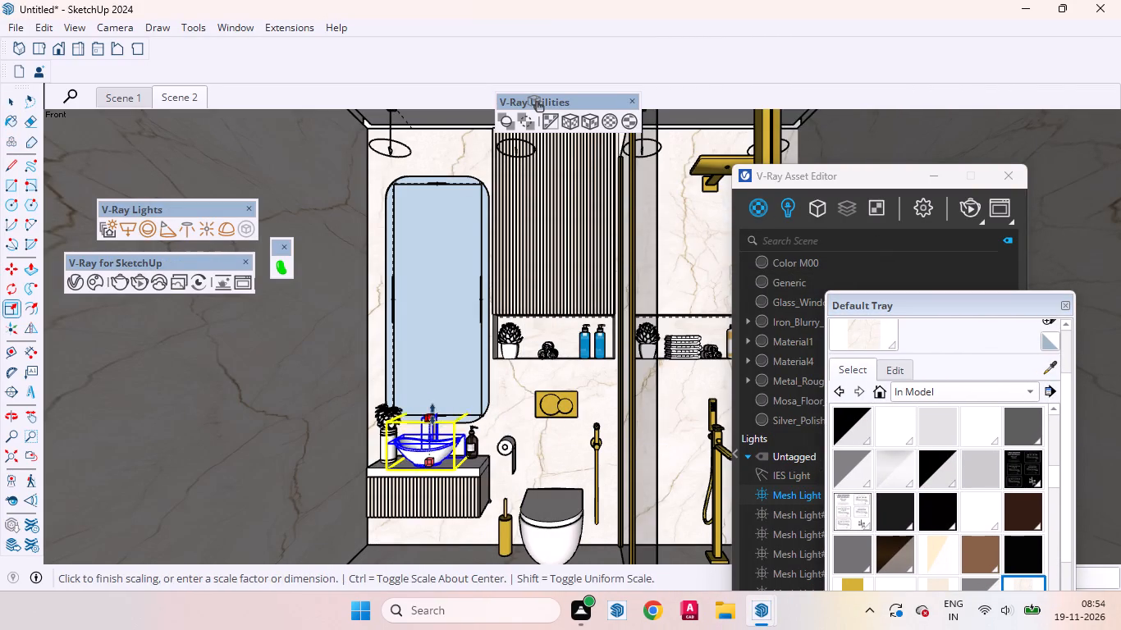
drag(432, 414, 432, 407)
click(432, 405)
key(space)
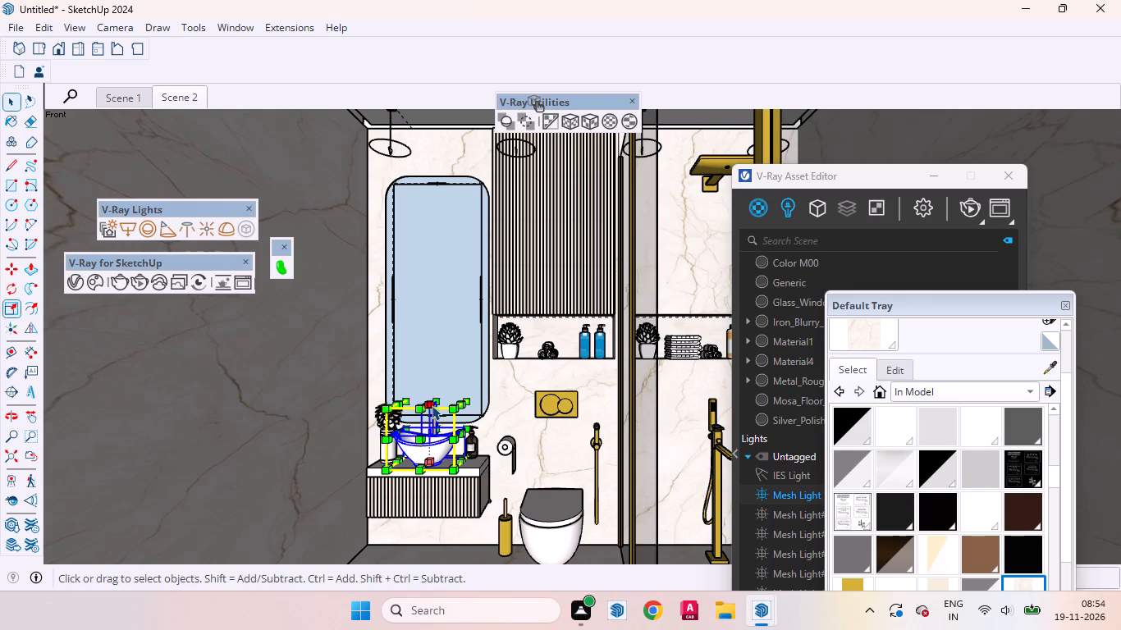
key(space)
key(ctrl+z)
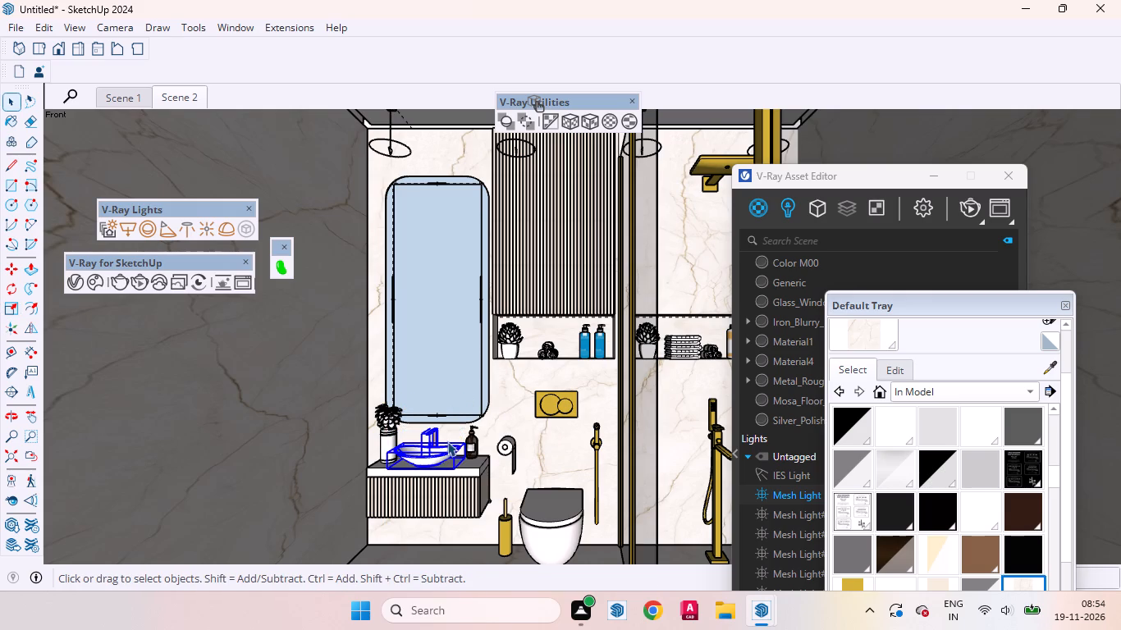
Scale the selected washbasin and tap wider along the vanity countertop.
key(s)
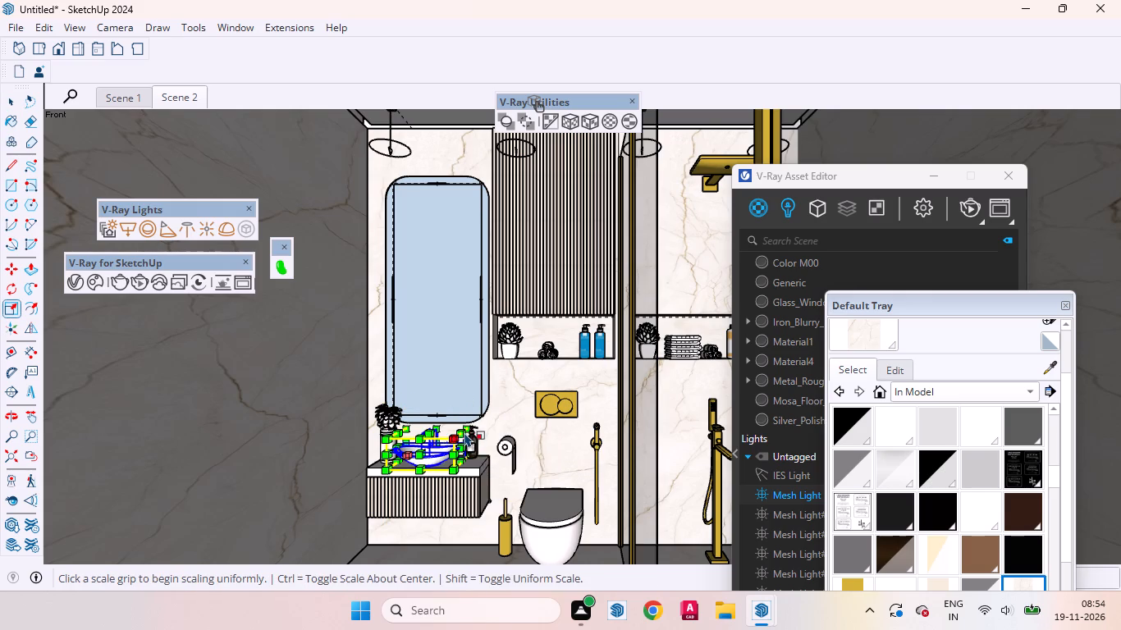
drag(469, 424, 487, 407)
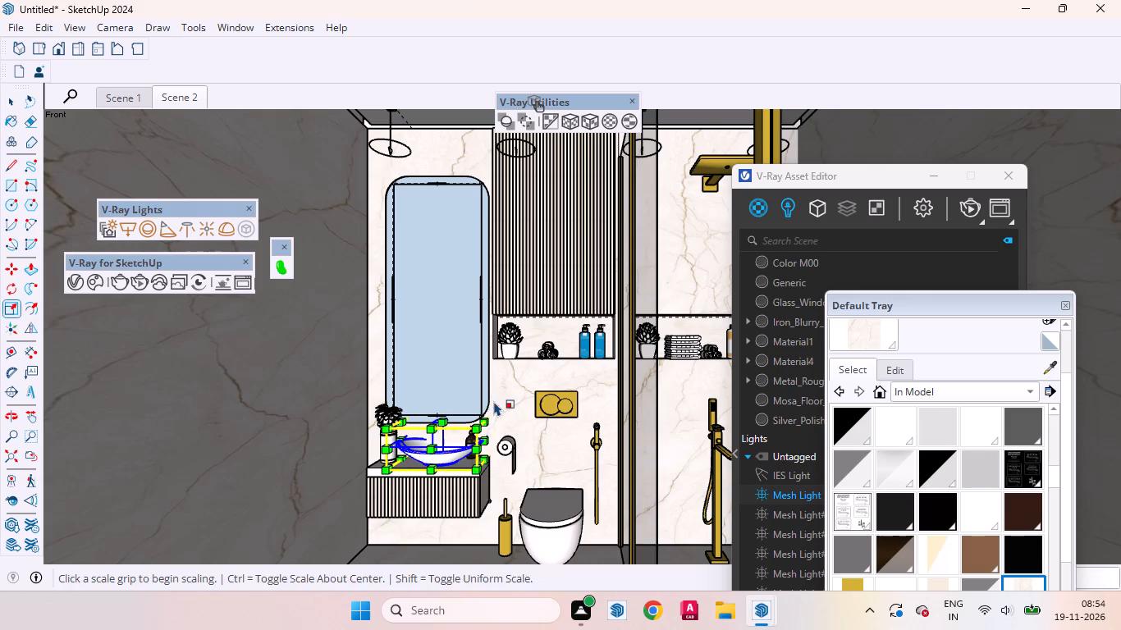
key(space)
Move the washbasin and tap sideways toward the potted plant to centre them on the vanity countertop.
scroll(429, 462, up, 3)
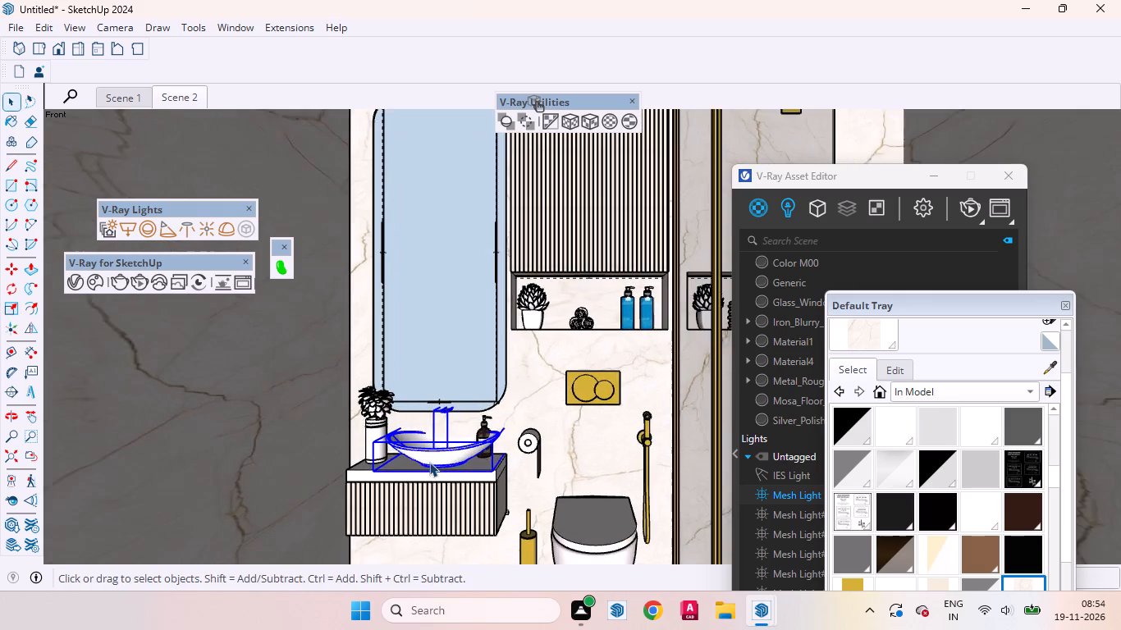
middle_drag(438, 476, 400, 600)
scroll(434, 478, up, 7)
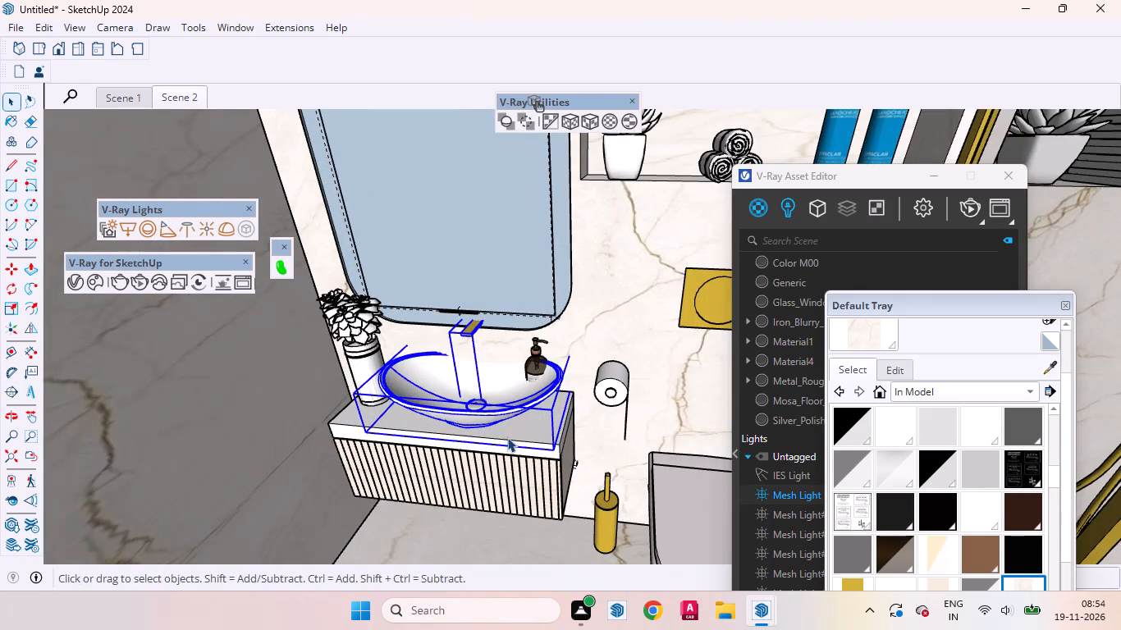
key(m)
click(516, 434)
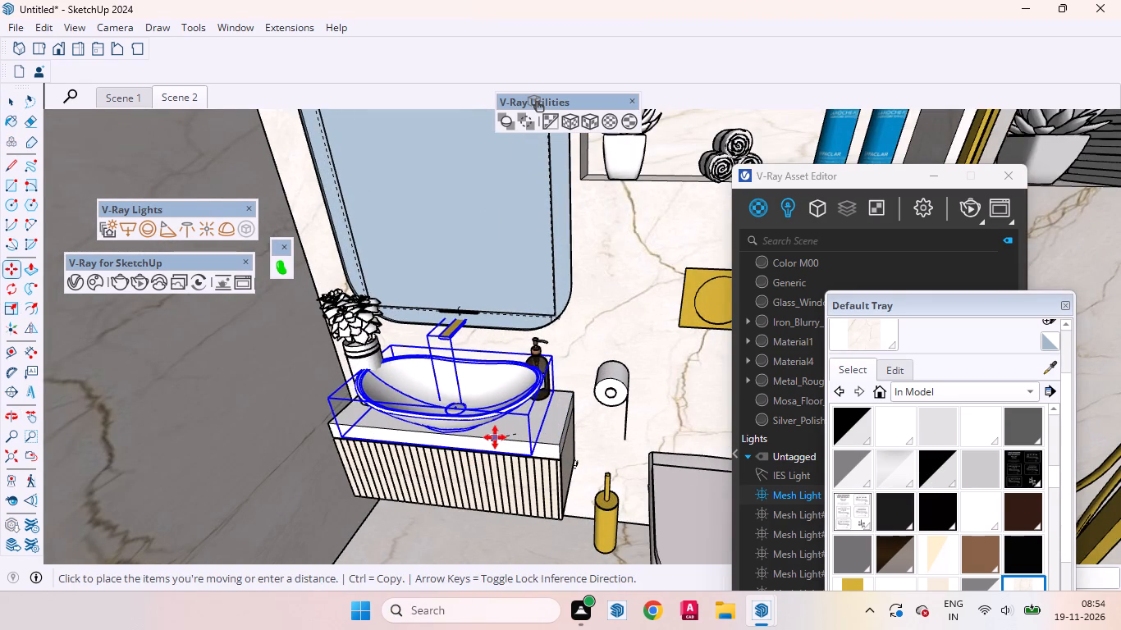
click(495, 437)
Move the washbasin and tap forward along the green axis, away from the mirror wall.
middle_drag(483, 441, 395, 417)
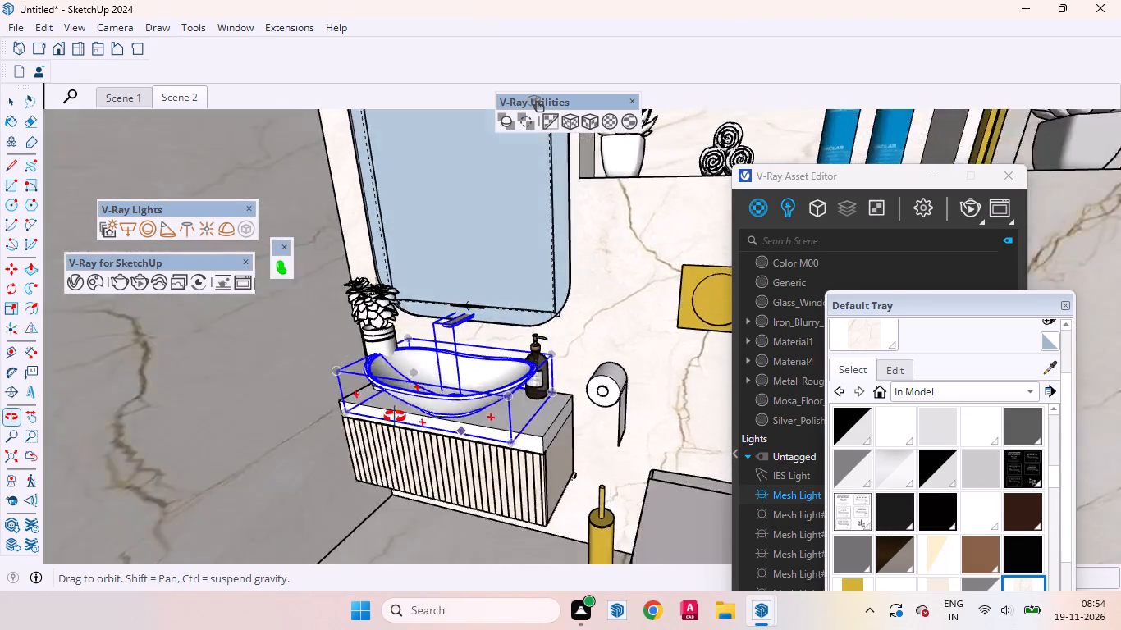
middle_drag(395, 417, 337, 536)
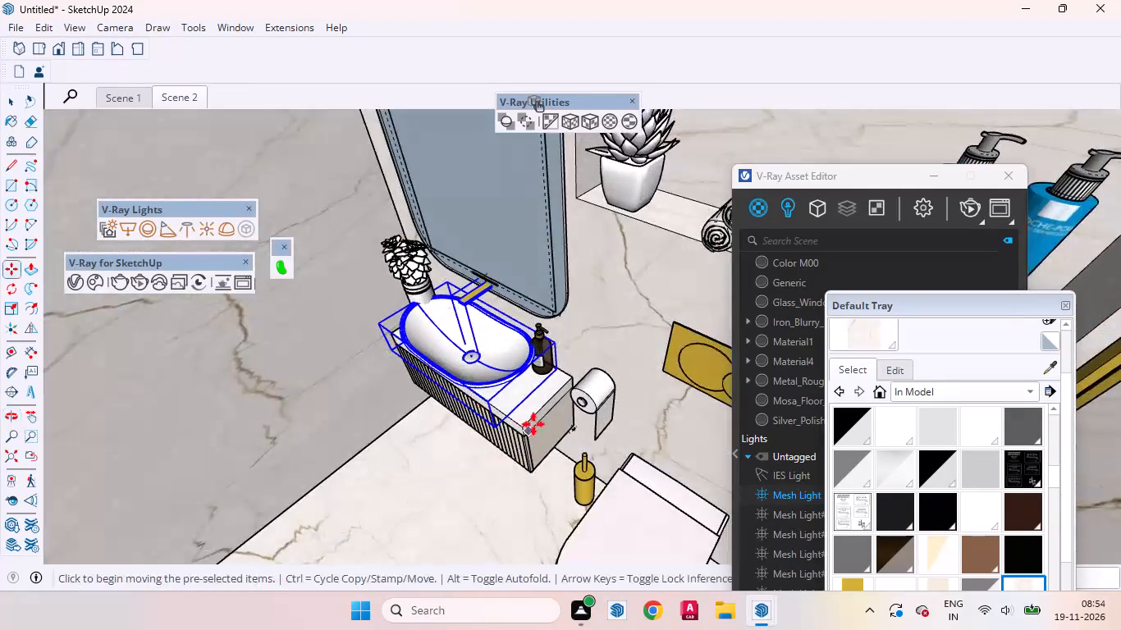
scroll(538, 418, up, 7)
click(560, 375)
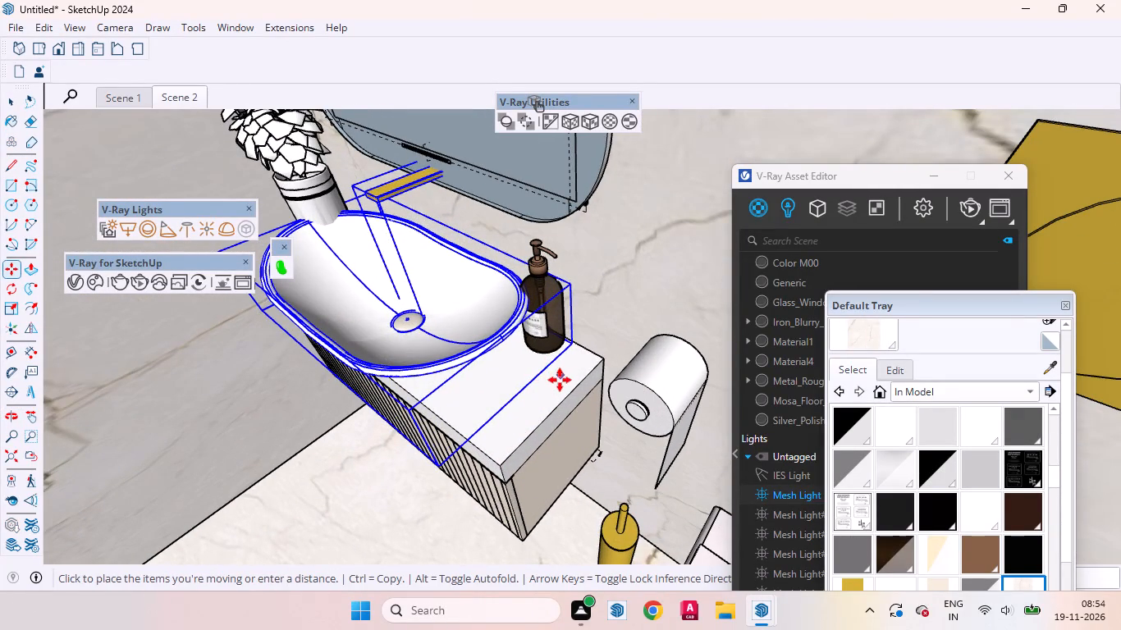
click(524, 403)
Move only the washbasin back along the green axis toward the mirror wall, leaving the tap in place.
middle_drag(469, 409, 698, 257)
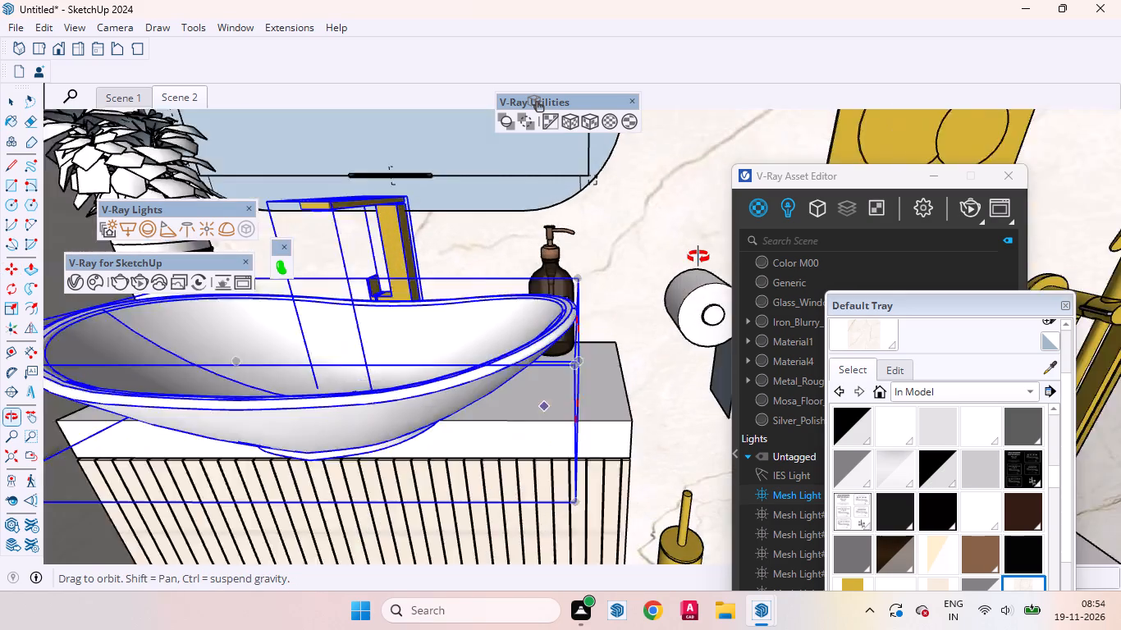
middle_drag(698, 257, 711, 247)
scroll(572, 347, down, 3)
scroll(570, 353, up, 1)
scroll(537, 366, down, 8)
scroll(466, 399, up, 3)
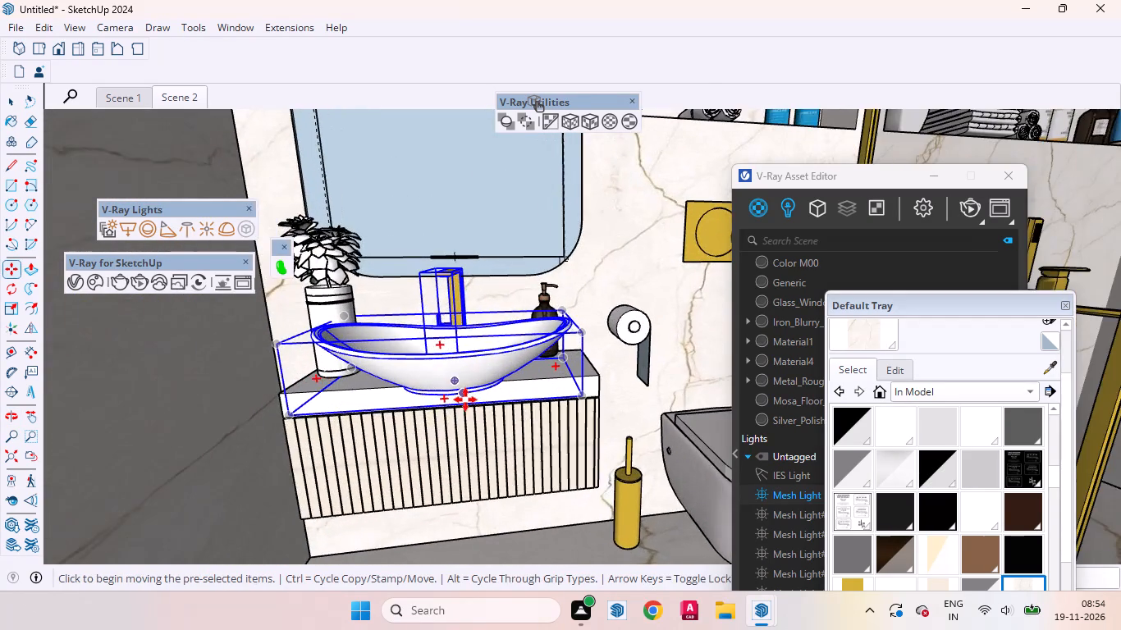
middle_drag(465, 399, 255, 528)
scroll(463, 319, up, 4)
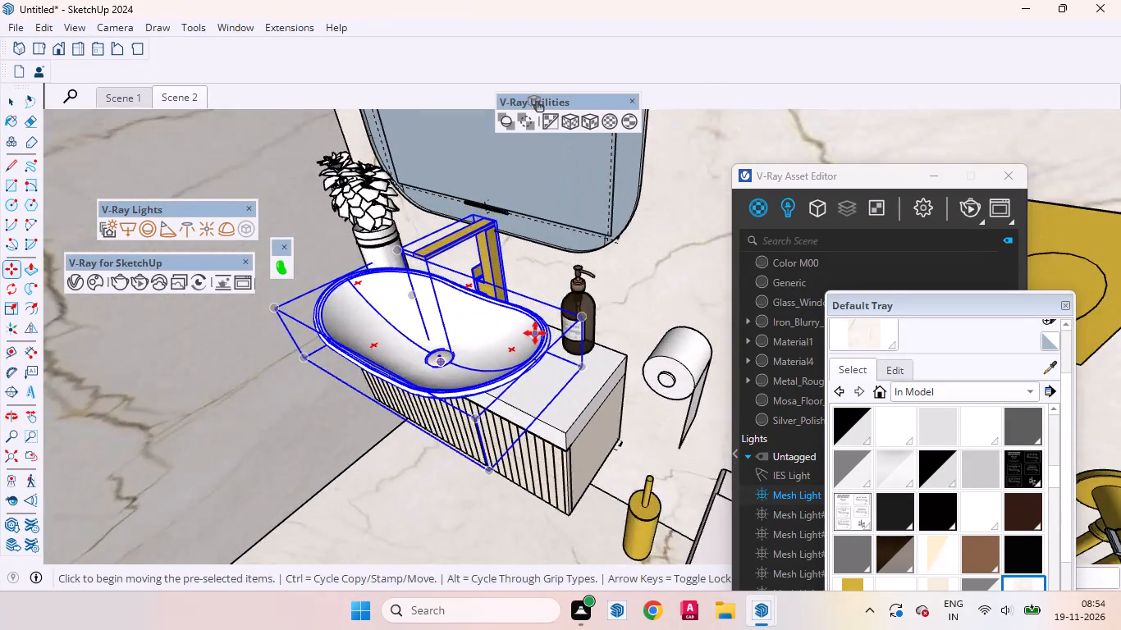
scroll(535, 333, up, 1)
middle_drag(515, 367, 359, 436)
key(space)
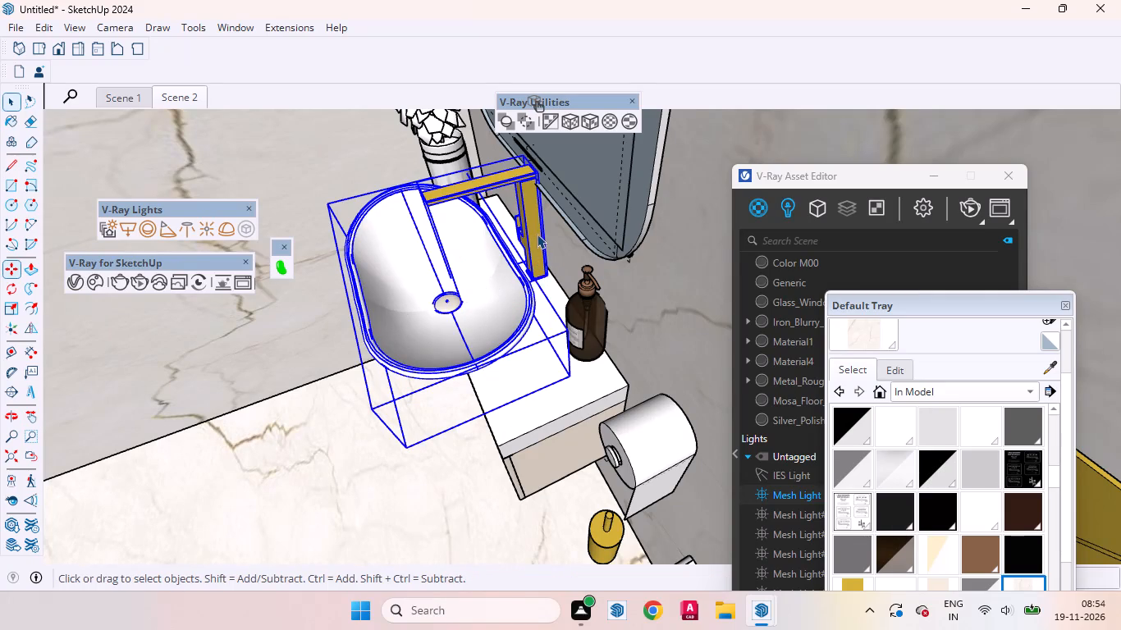
click(537, 230)
click(493, 316)
click(486, 327)
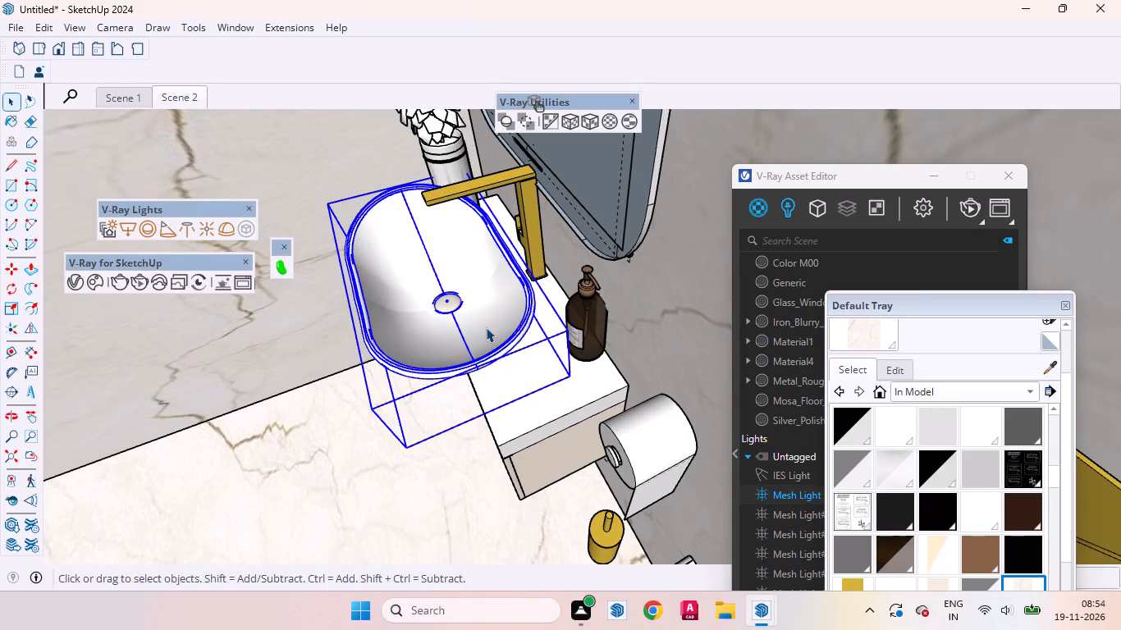
key(m)
click(520, 404)
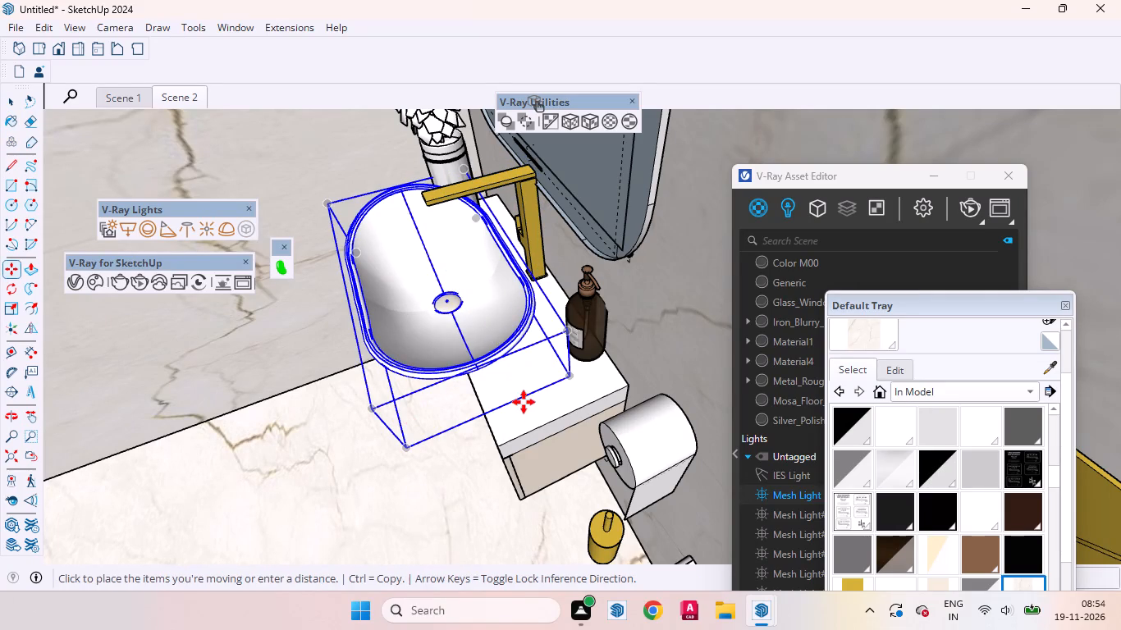
click(565, 394)
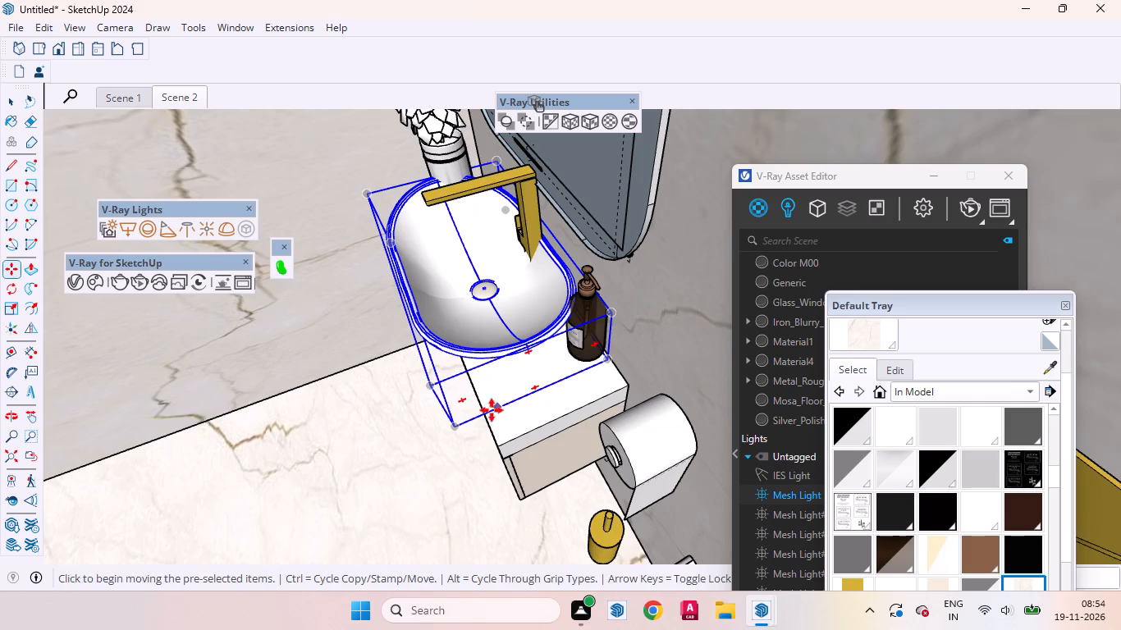
key(space)
Inspect the placement of the washbasin and tap on the vanity countertop from the front.
middle_drag(437, 418, 713, 247)
scroll(488, 386, down, 2)
middle_drag(496, 344, 545, 298)
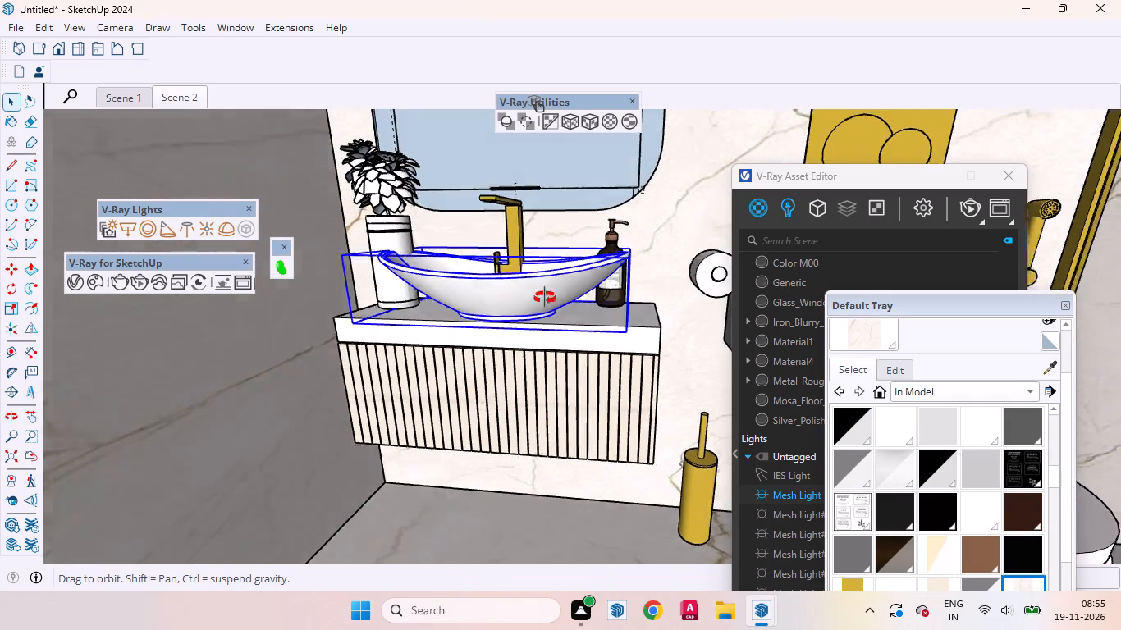
middle_drag(545, 298, 580, 350)
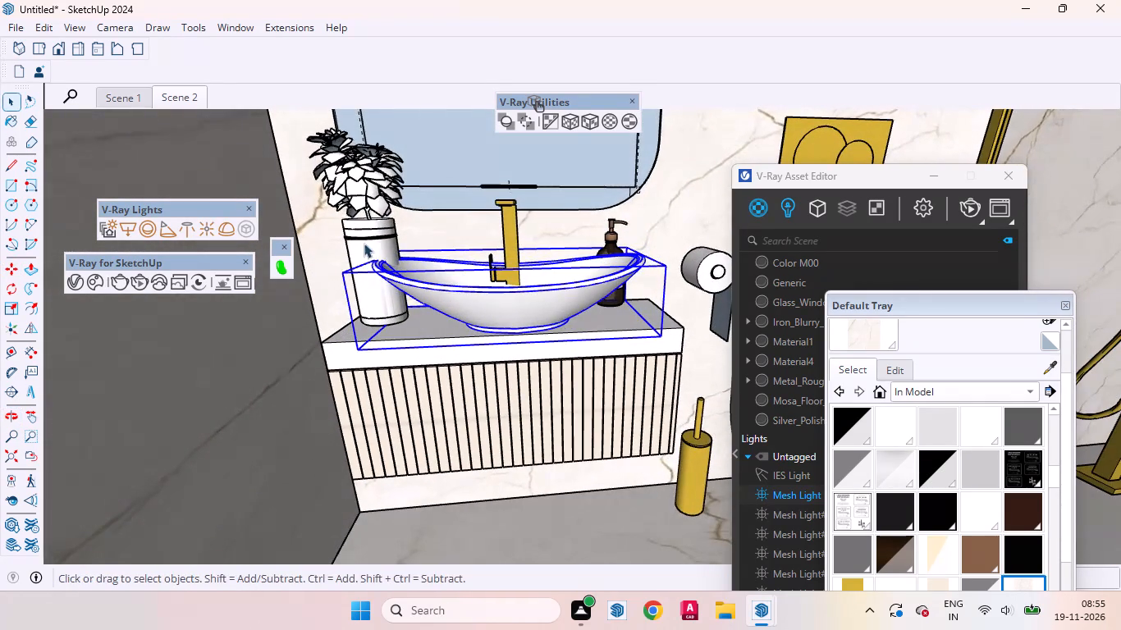
Move the potted plant along the red axis away from the washbasin toward the side wall, checking it in Scene 2.
click(364, 235)
scroll(359, 304, up, 5)
key(m)
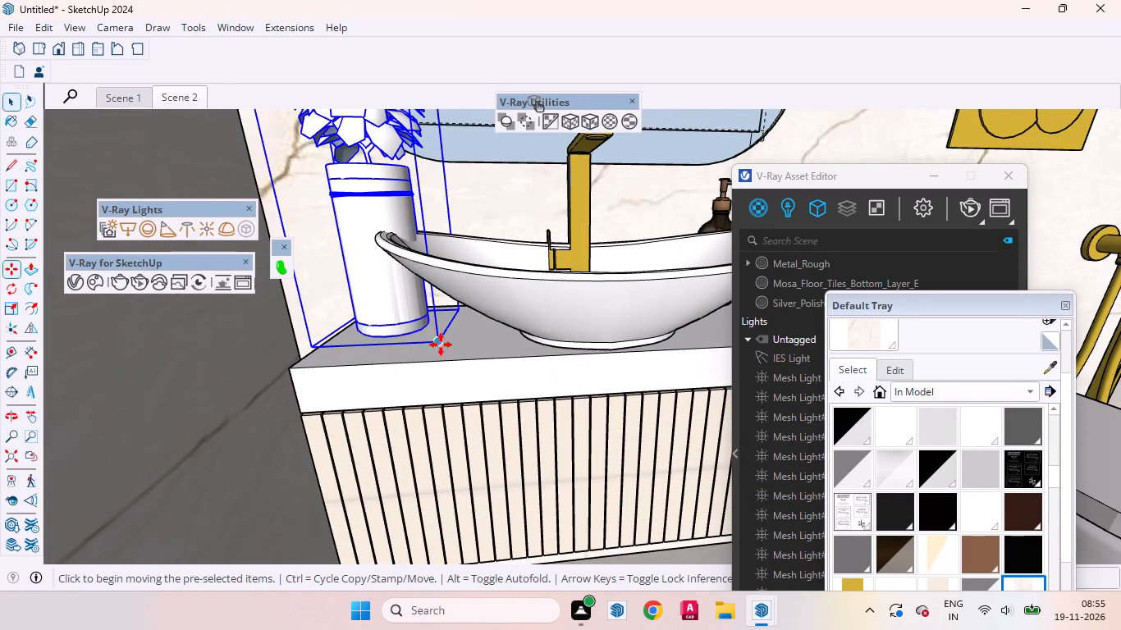
click(443, 345)
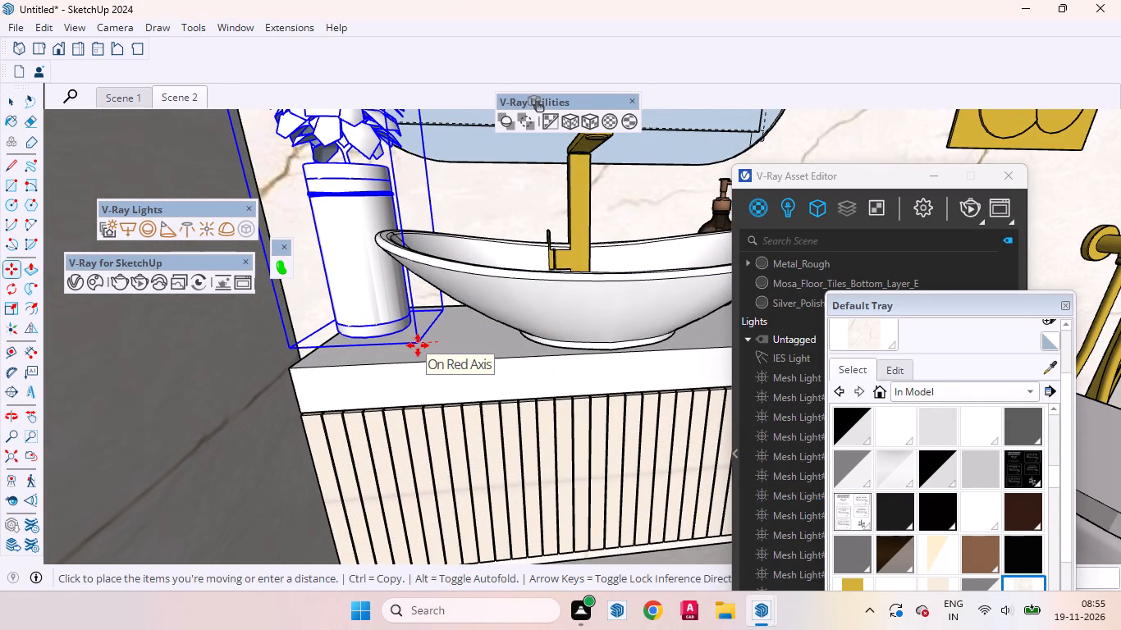
click(417, 345)
key(space)
middle_drag(409, 331, 426, 317)
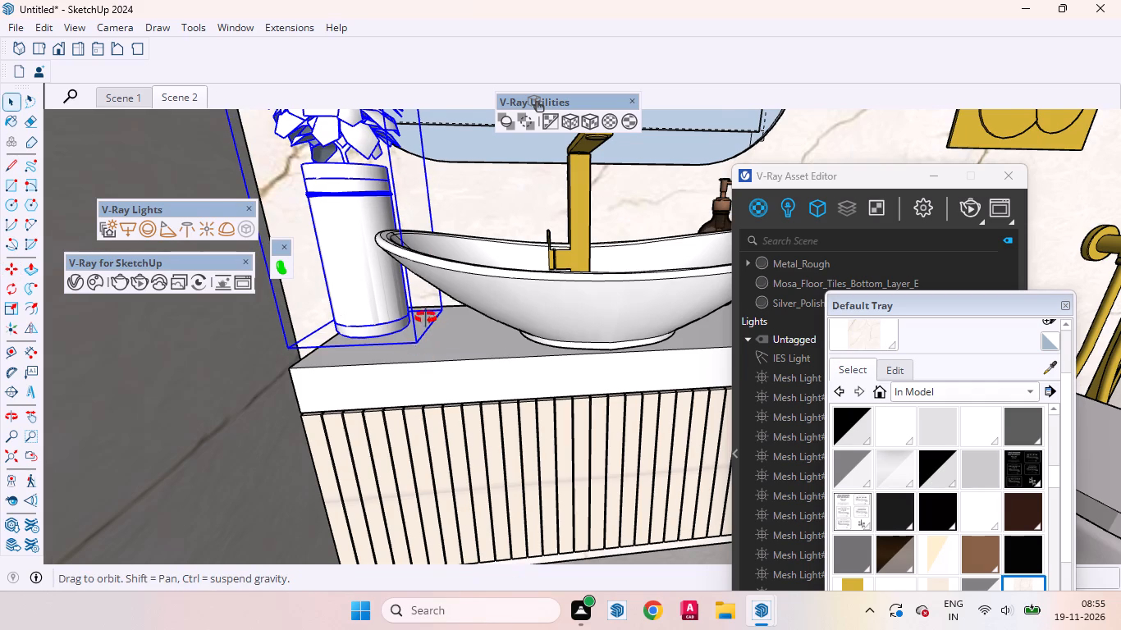
middle_drag(426, 317, 341, 356)
scroll(380, 354, up, 1)
scroll(448, 324, down, 7)
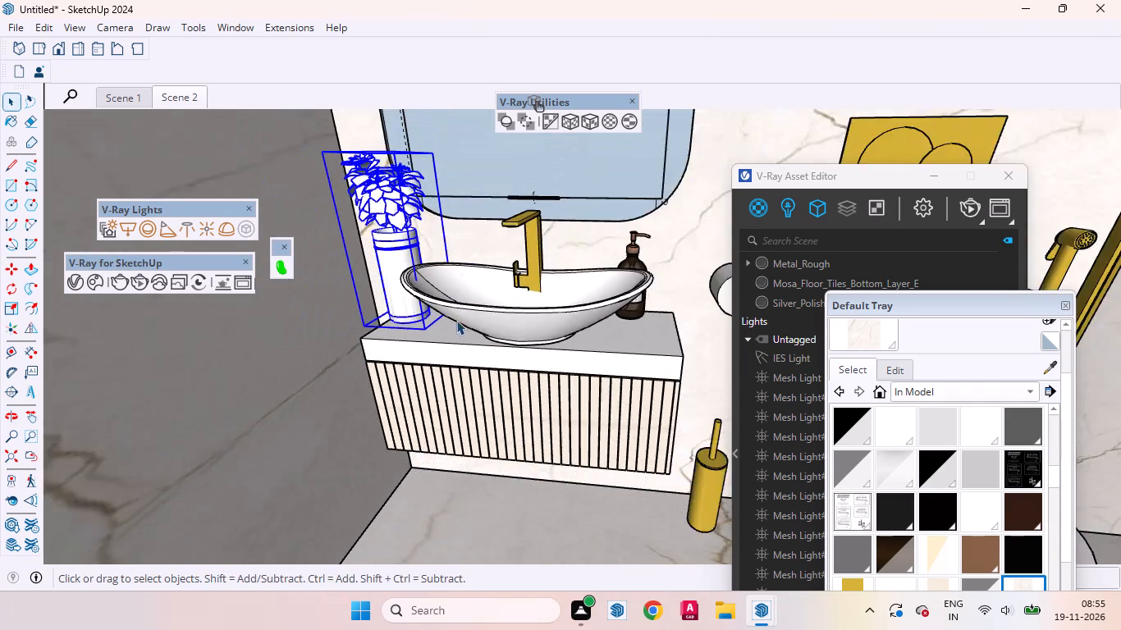
scroll(456, 320, down, 2)
scroll(535, 315, down, 4)
click(180, 99)
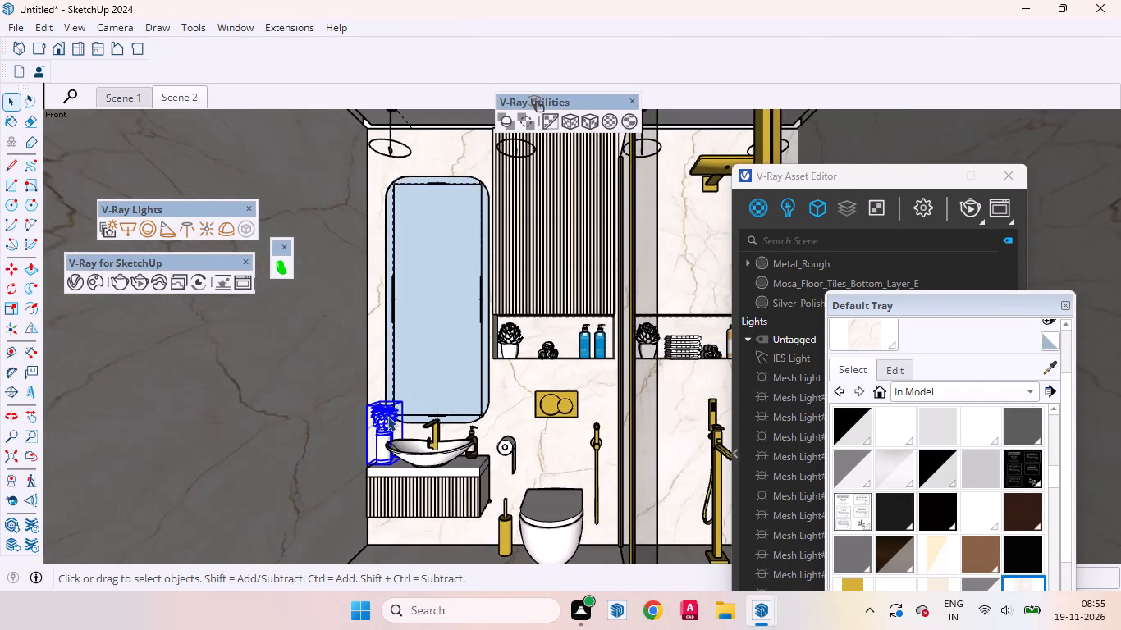
click(450, 548)
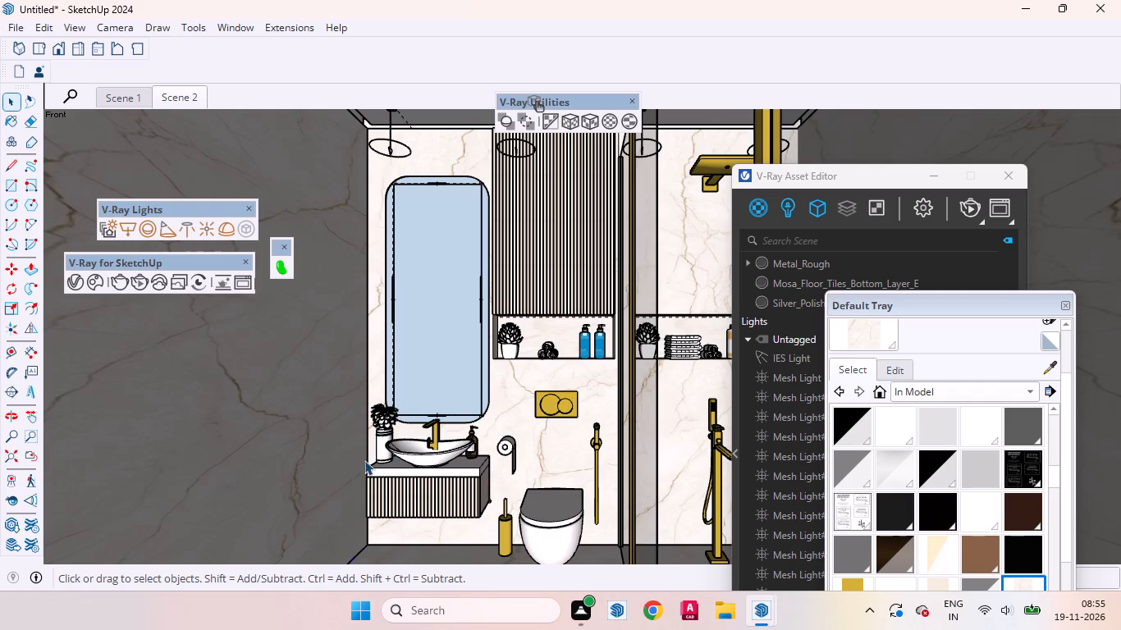
Move the dark soap dispenser along the vanity countertop away from the washbasin, toward the toilet roll holder.
click(474, 451)
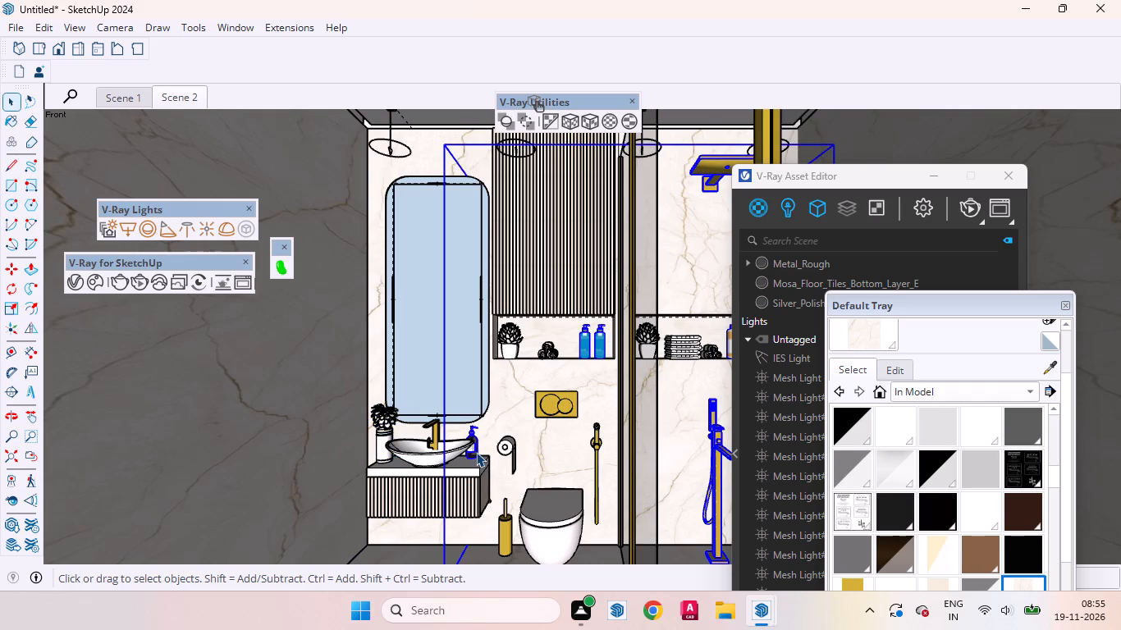
triple_click(476, 452)
scroll(476, 454, up, 9)
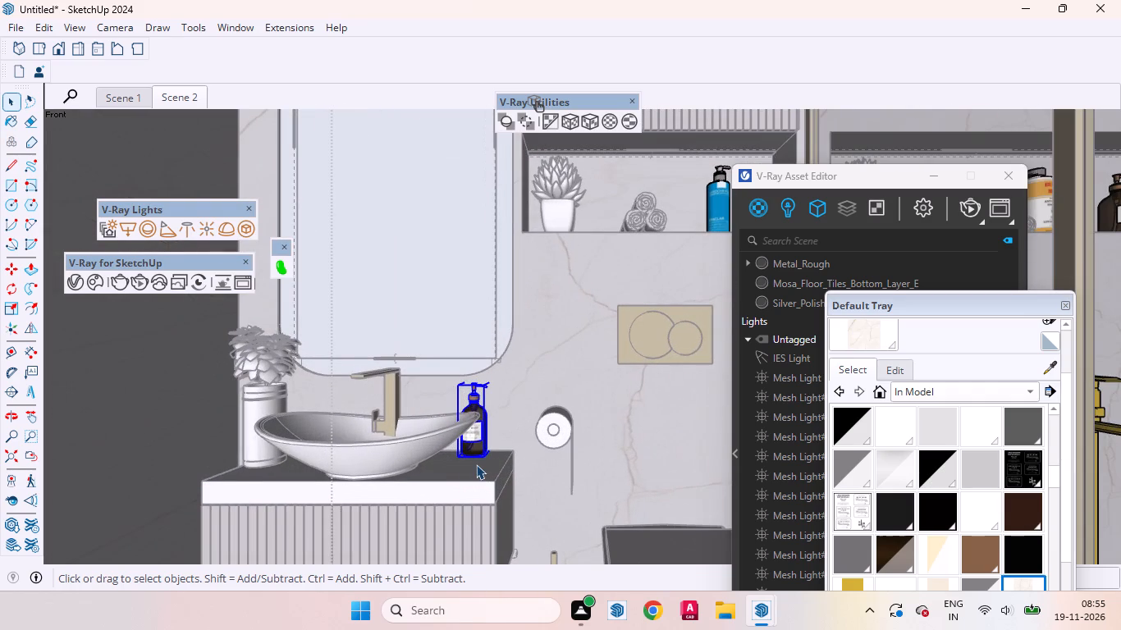
key(m)
click(460, 472)
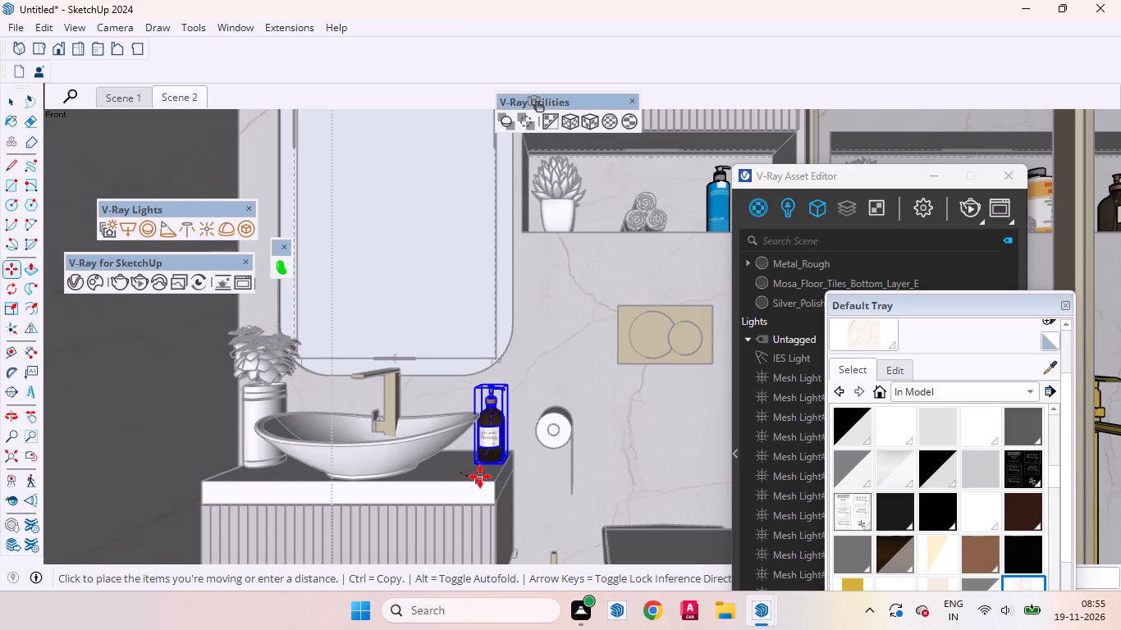
click(482, 473)
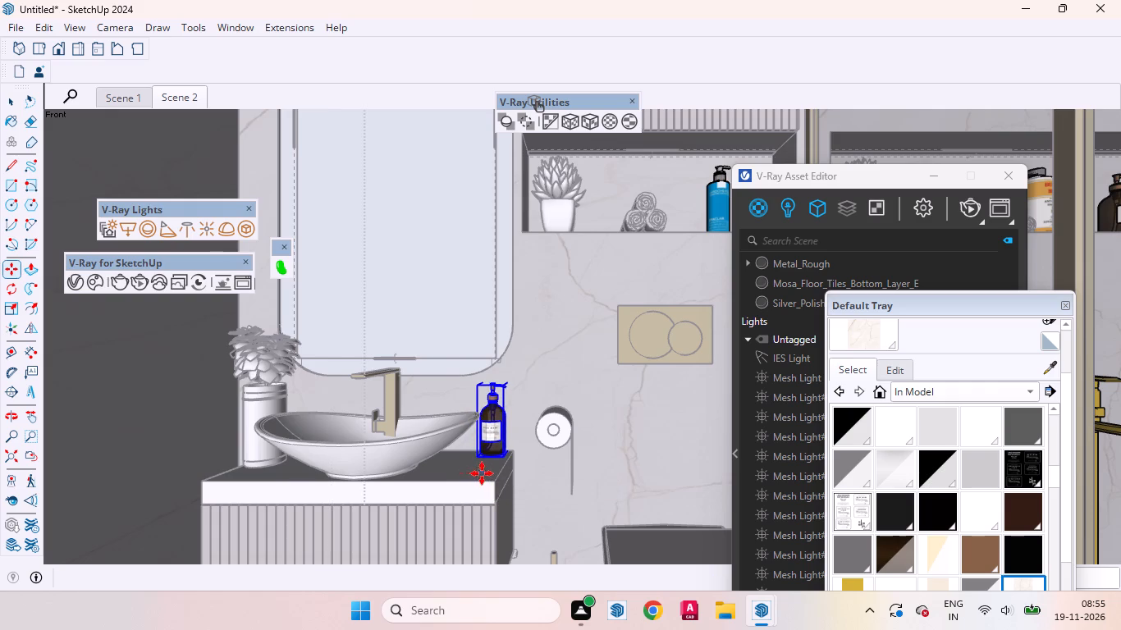
key(space)
Move the soap dispenser slightly forward on the countertop, away from the mirror wall.
scroll(496, 418, up, 7)
middle_drag(515, 431, 272, 508)
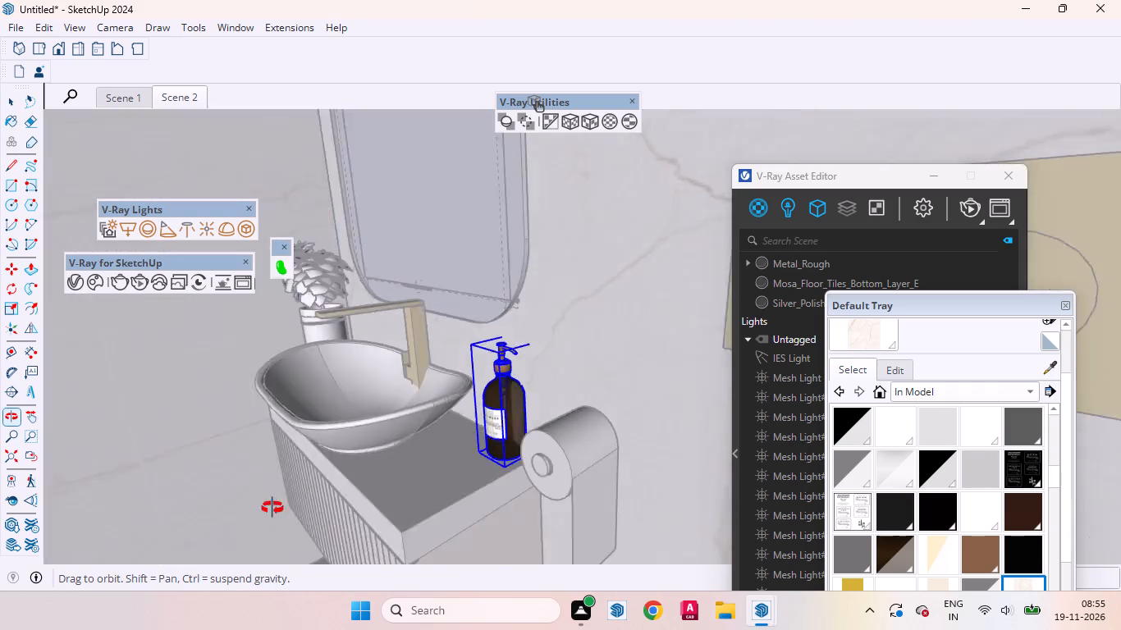
middle_drag(272, 508, 238, 547)
scroll(417, 445, up, 6)
key(m)
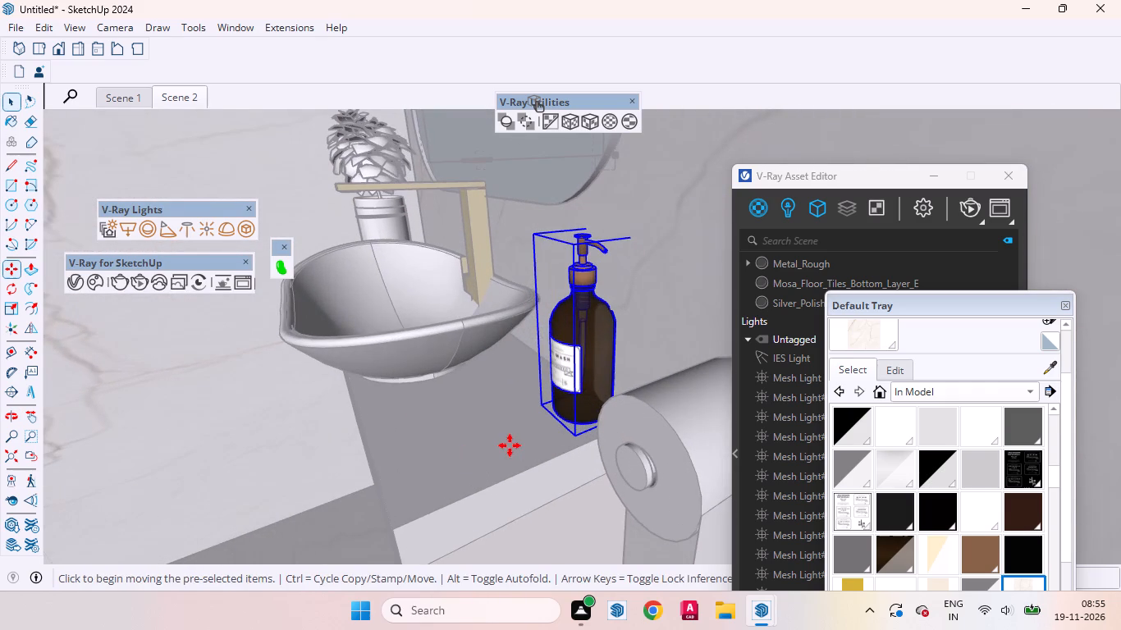
click(514, 445)
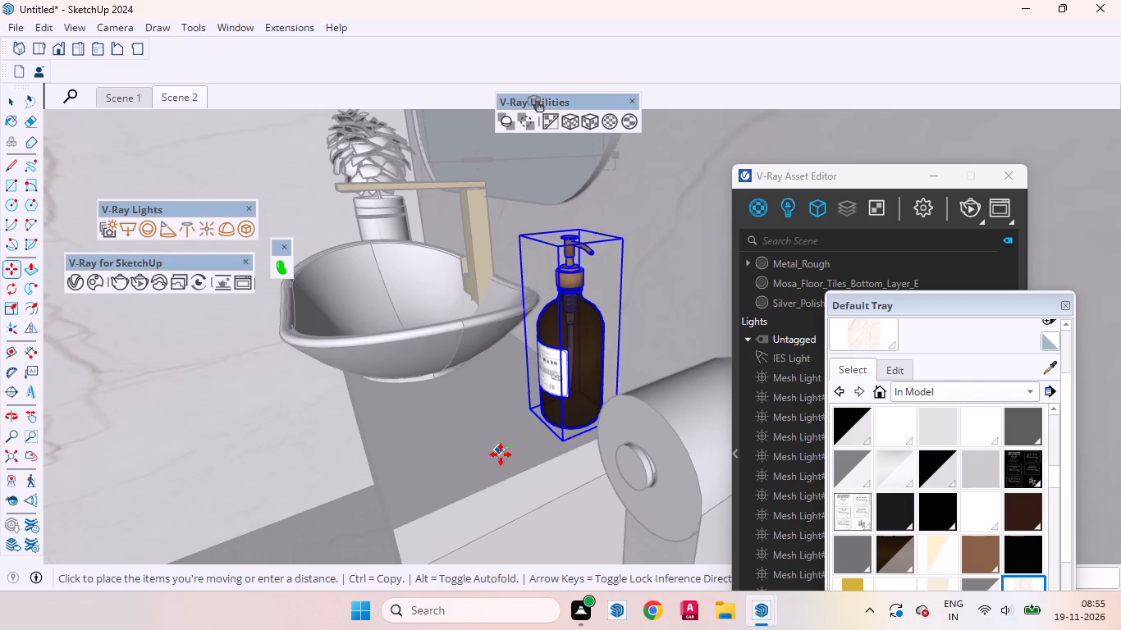
click(501, 454)
key(space)
Inspect the plant, washbasin and soap dispenser arrangement up close and from the Scene 2 viewpoint.
scroll(493, 460, up, 1)
middle_drag(501, 460, 732, 431)
scroll(656, 378, down, 3)
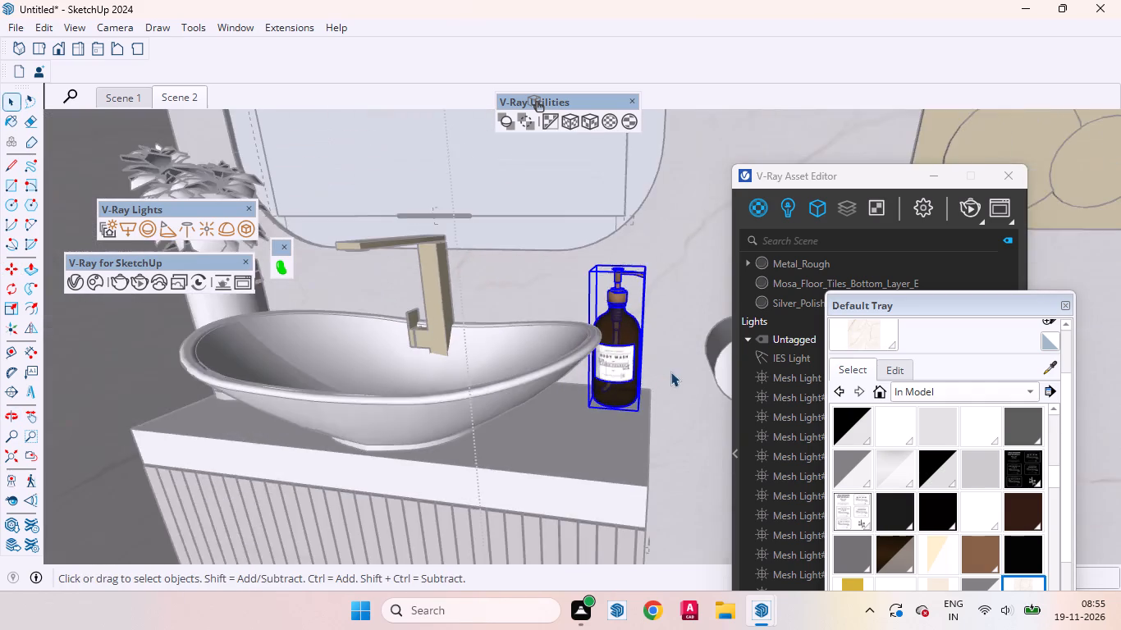
scroll(670, 372, down, 4)
scroll(685, 374, up, 1)
scroll(689, 386, down, 16)
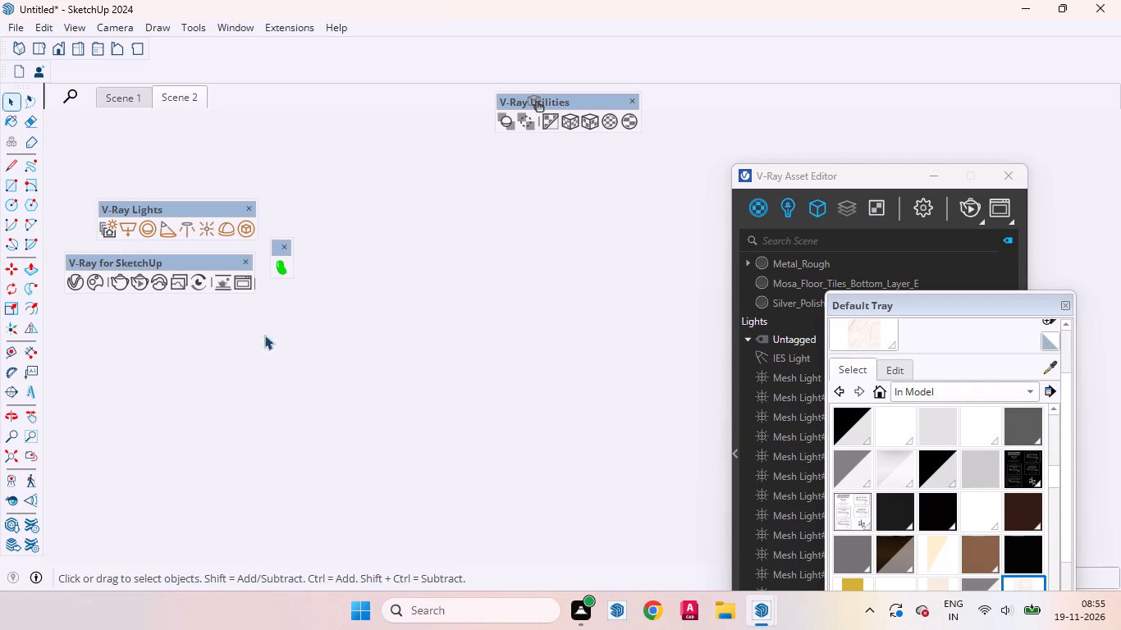
click(175, 92)
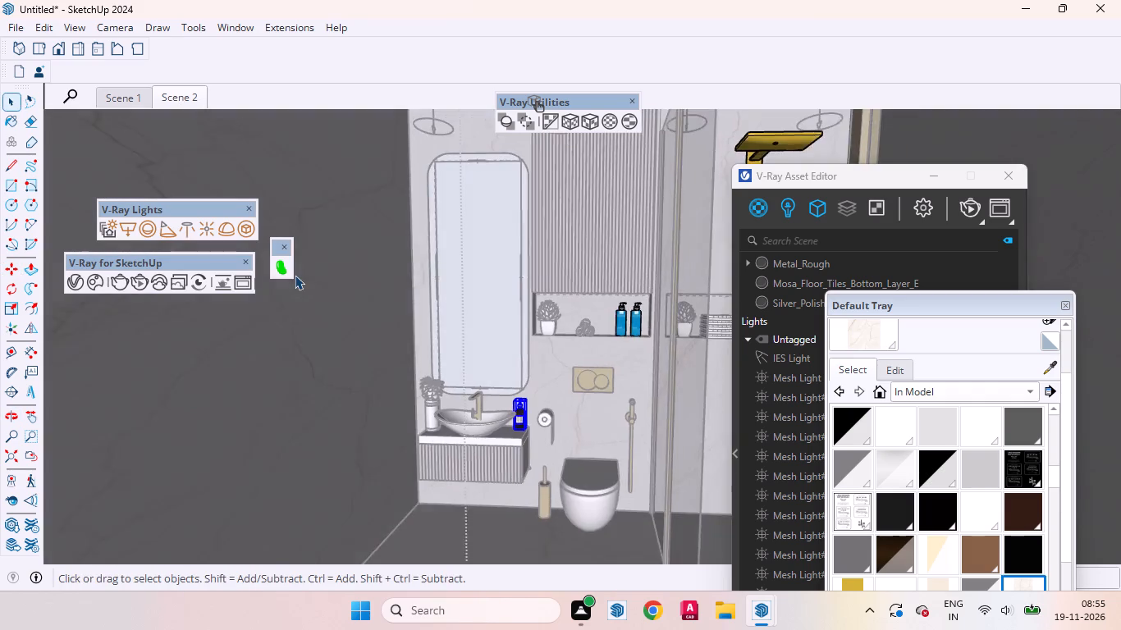
click(437, 547)
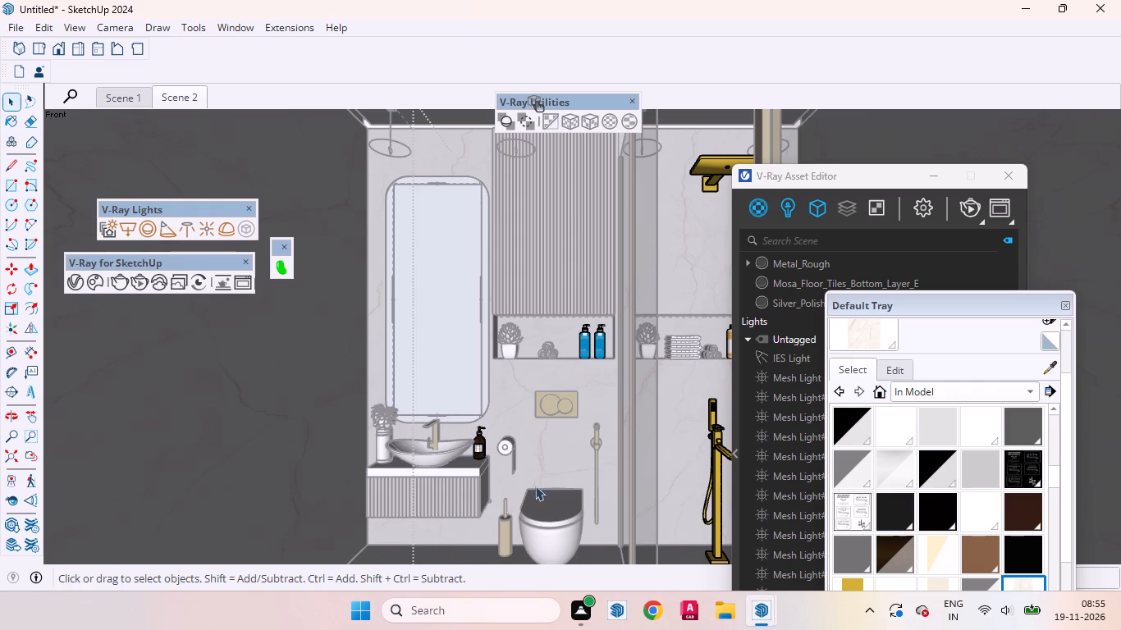
click(455, 527)
click(165, 92)
Leave the accessories group and open the room's wall group, selecting the outer face of the vanity-side wall.
scroll(556, 336, down, 3)
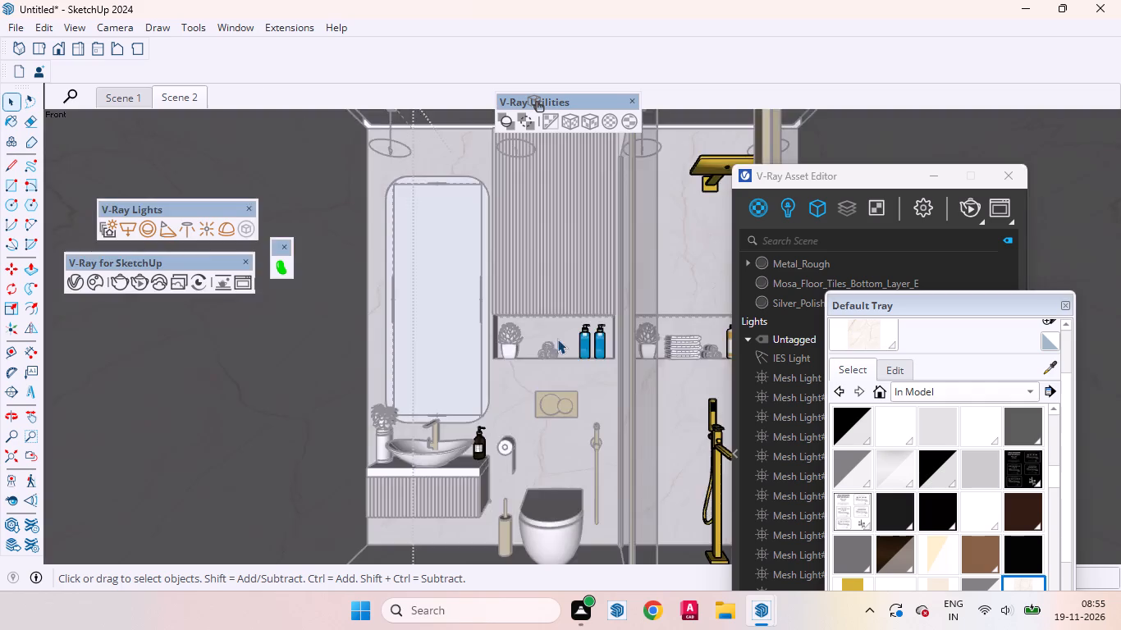
scroll(557, 341, down, 20)
scroll(557, 341, down, 8)
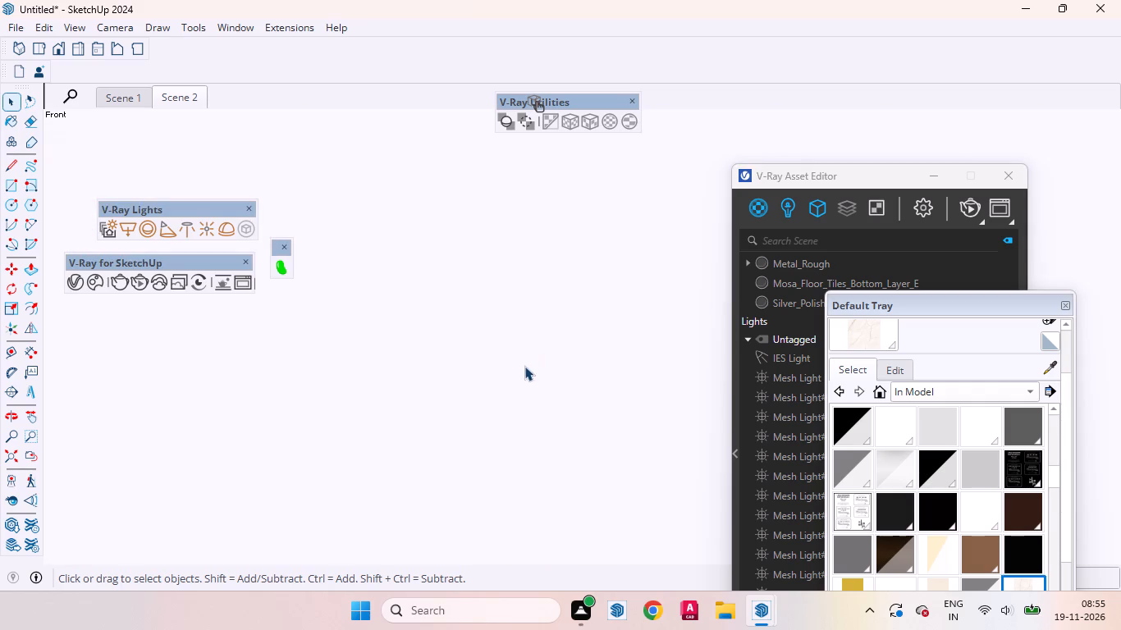
scroll(524, 366, down, 20)
scroll(524, 366, down, 11)
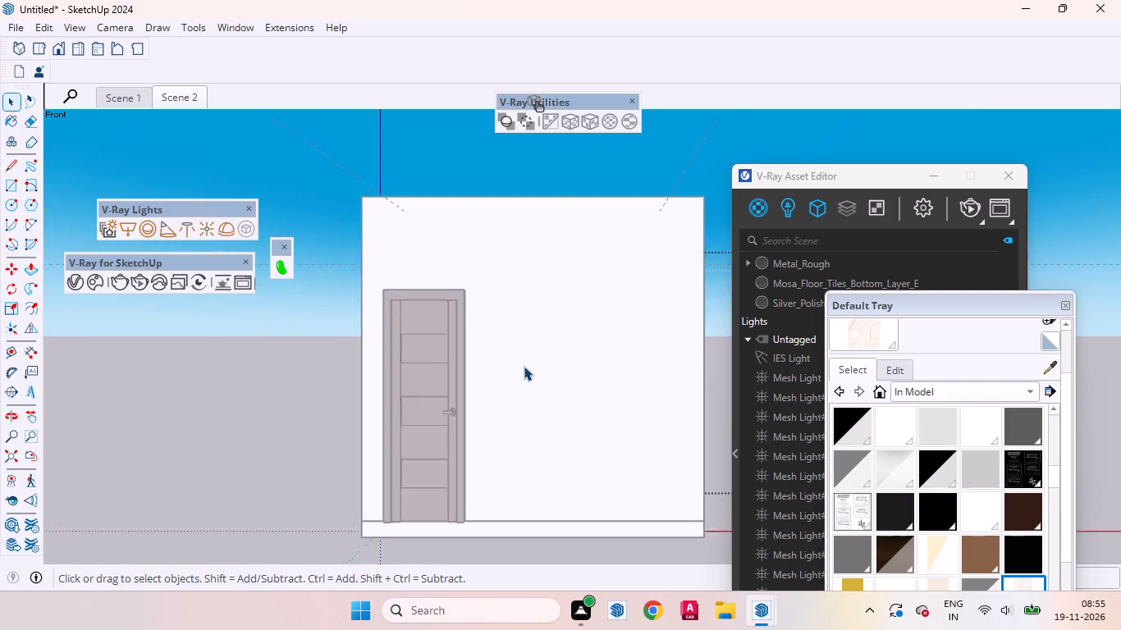
scroll(524, 366, down, 9)
click(628, 399)
triple_click(620, 399)
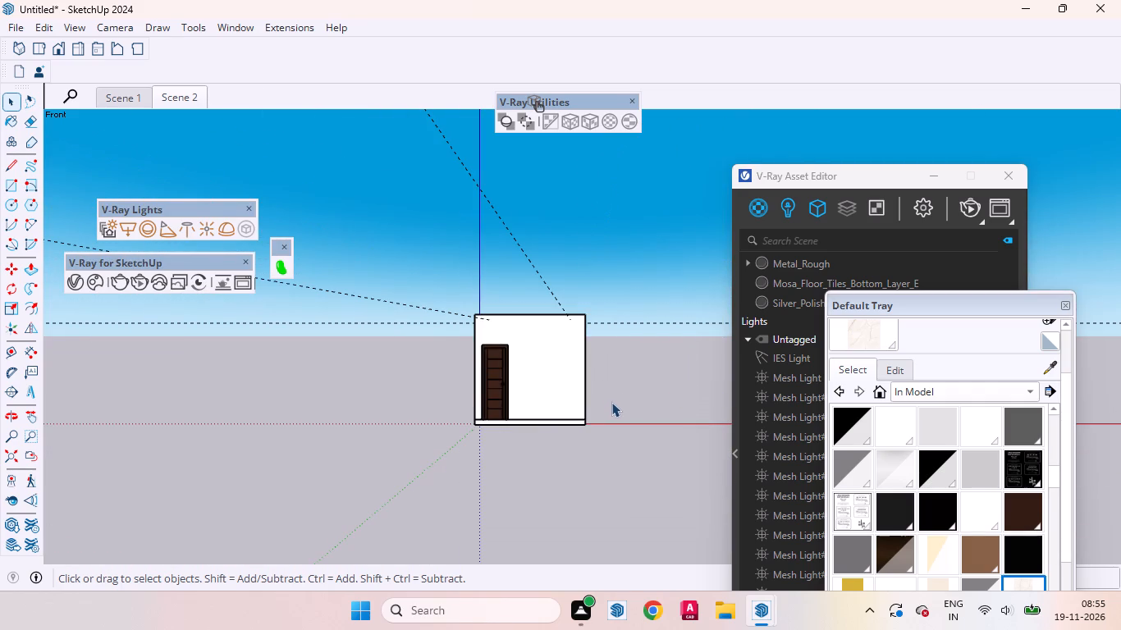
middle_drag(528, 427, 870, 488)
scroll(552, 373, down, 4)
middle_drag(569, 416, 665, 417)
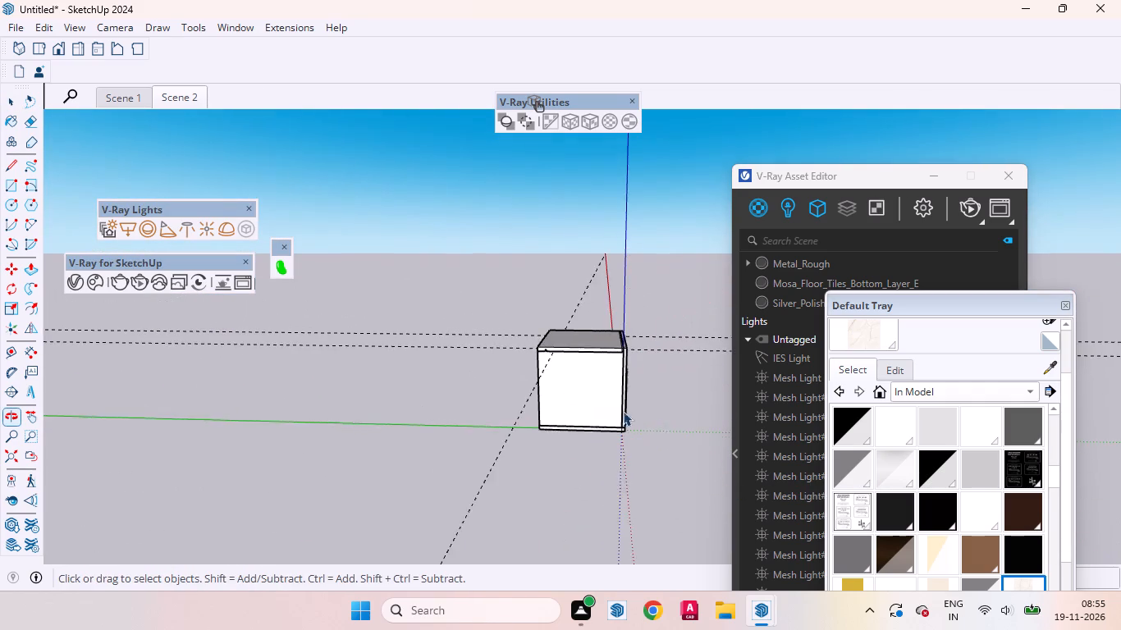
scroll(615, 411, up, 6)
click(607, 403)
double_click(606, 403)
click(606, 403)
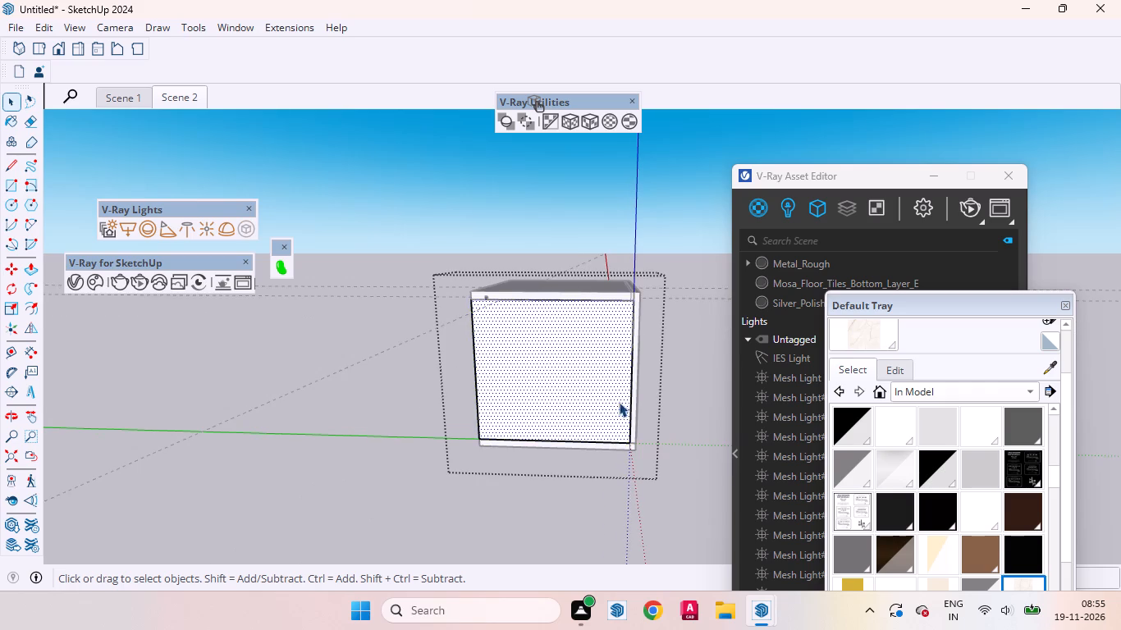
Place vertical guides on the side wall 6" in from the edge at the blue axis and 2'6" beyond that guide.
scroll(620, 404, up, 6)
key(t)
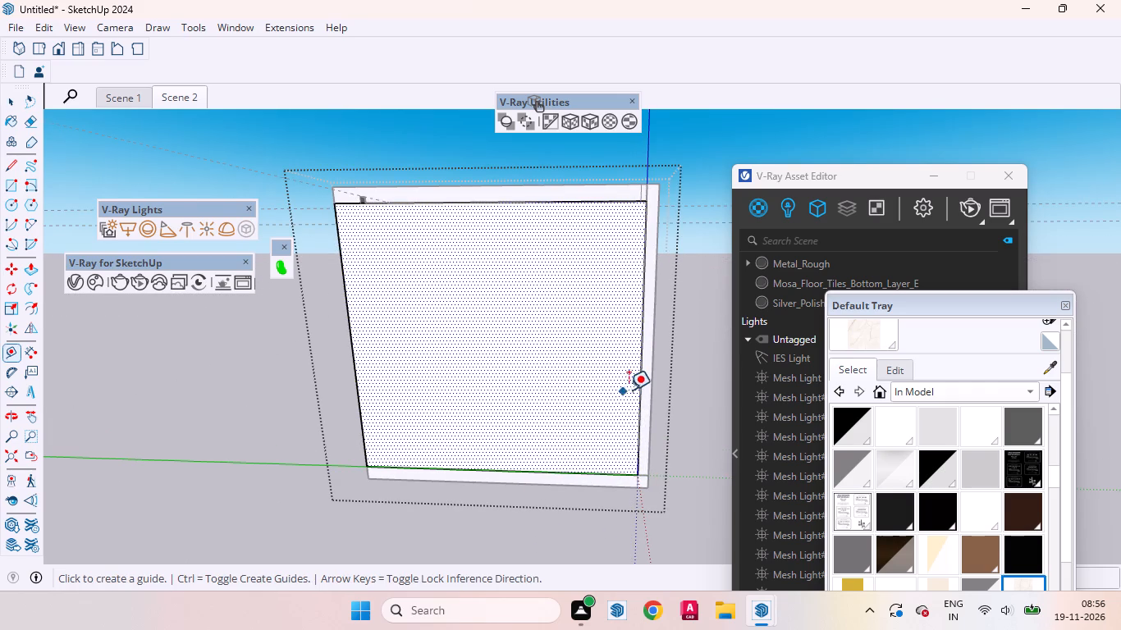
click(636, 385)
key(6)
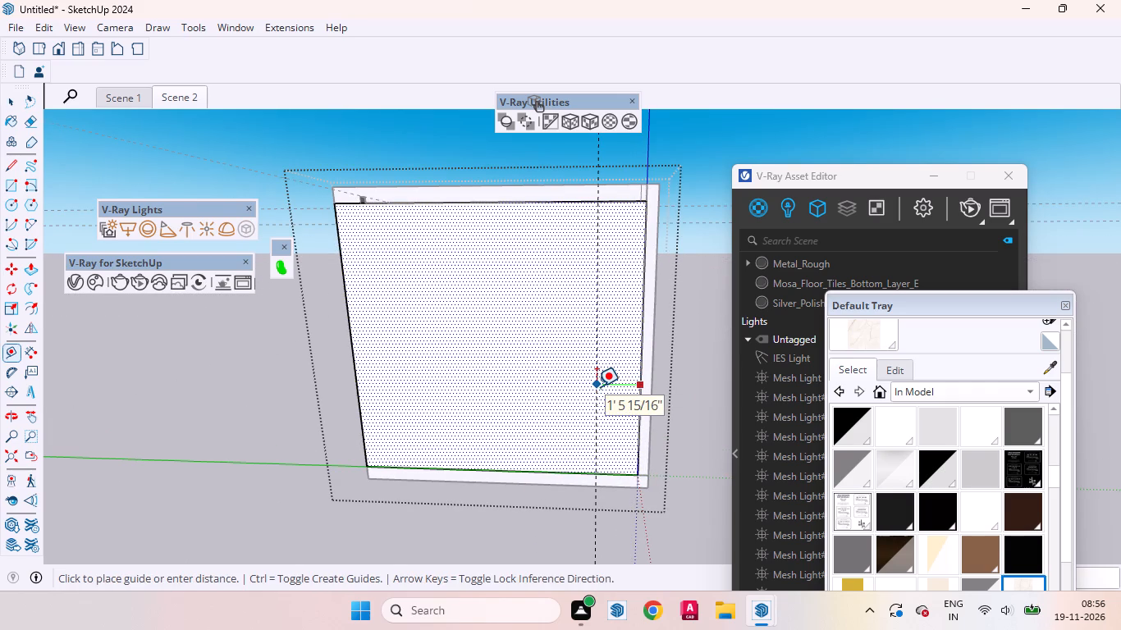
key(Return)
click(628, 382)
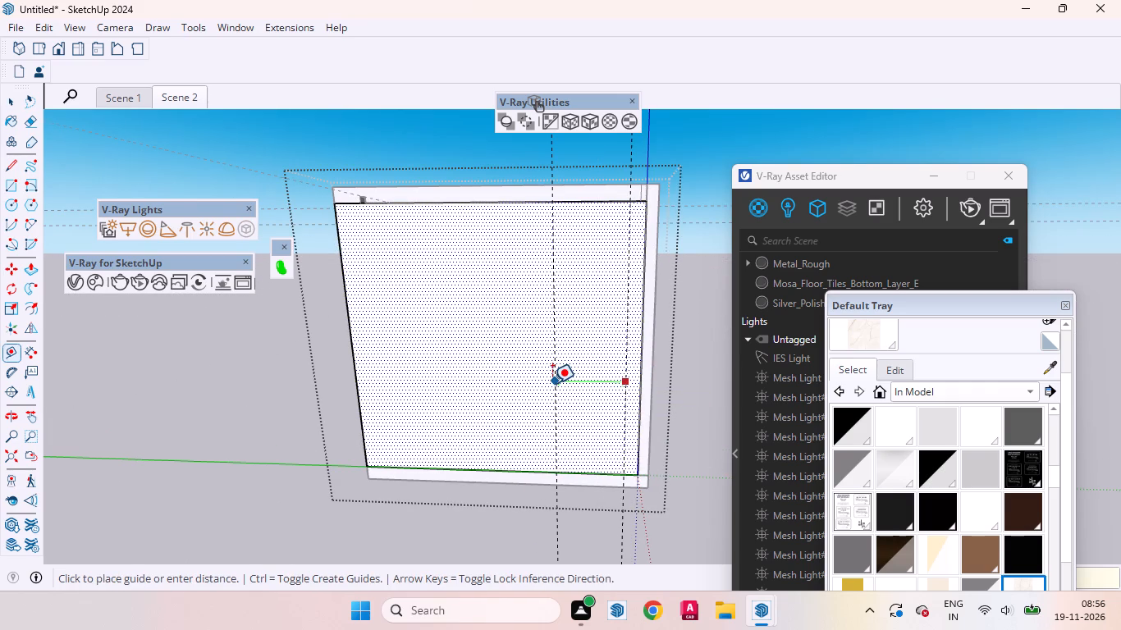
text(2')
key(6)
key(Return)
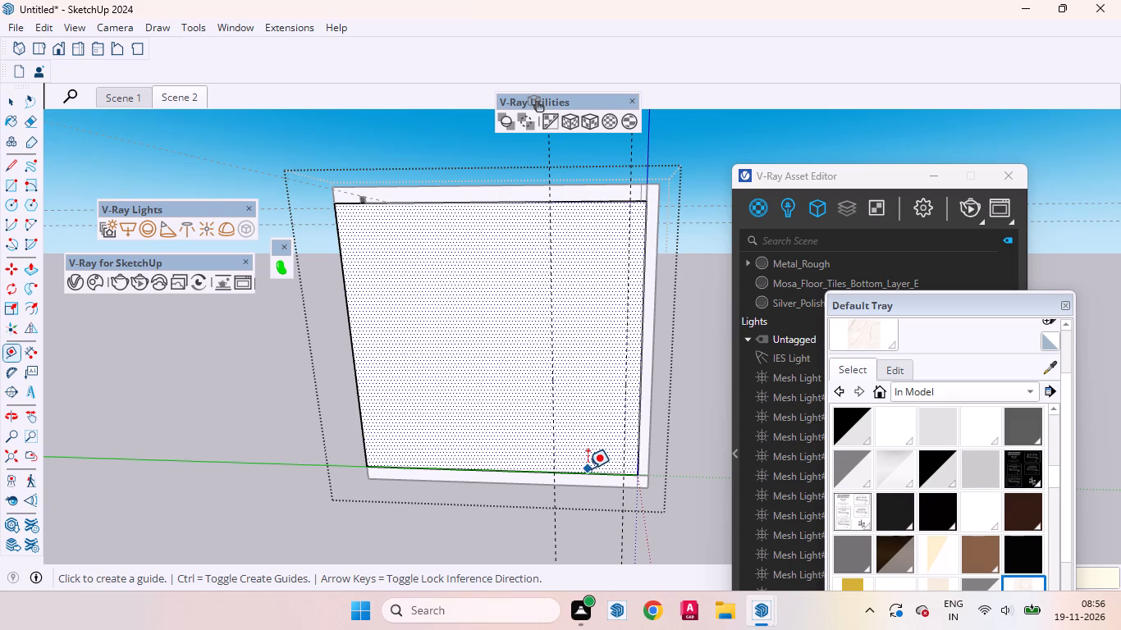
Place a horizontal guide 7' above the bottom edge of the side wall's outer face.
click(587, 469)
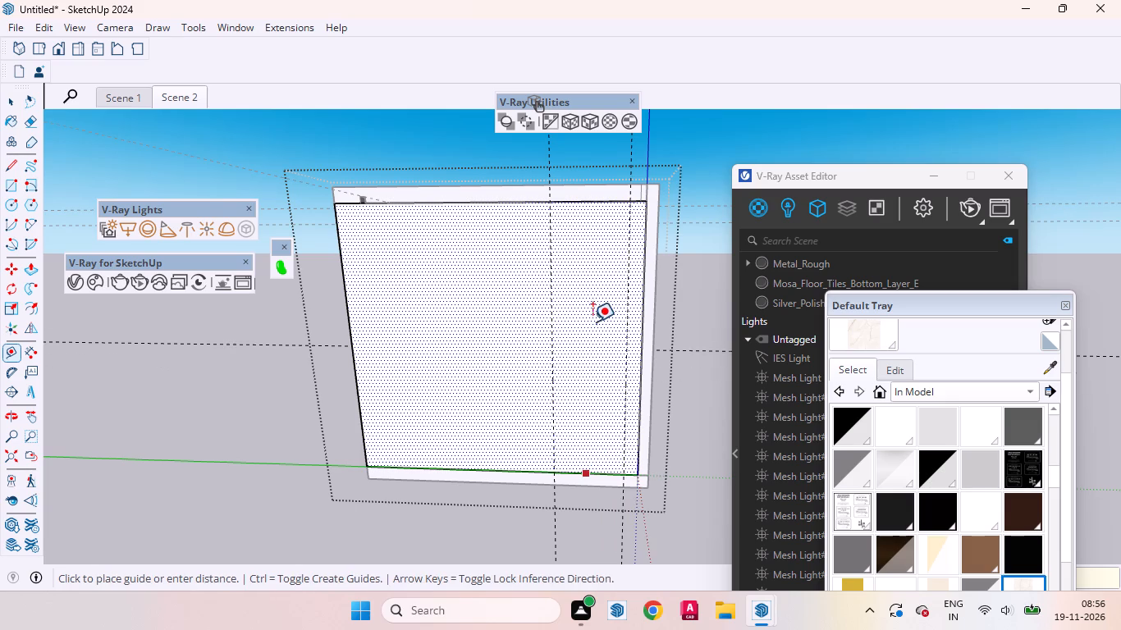
text(7')
key(Return)
key(space)
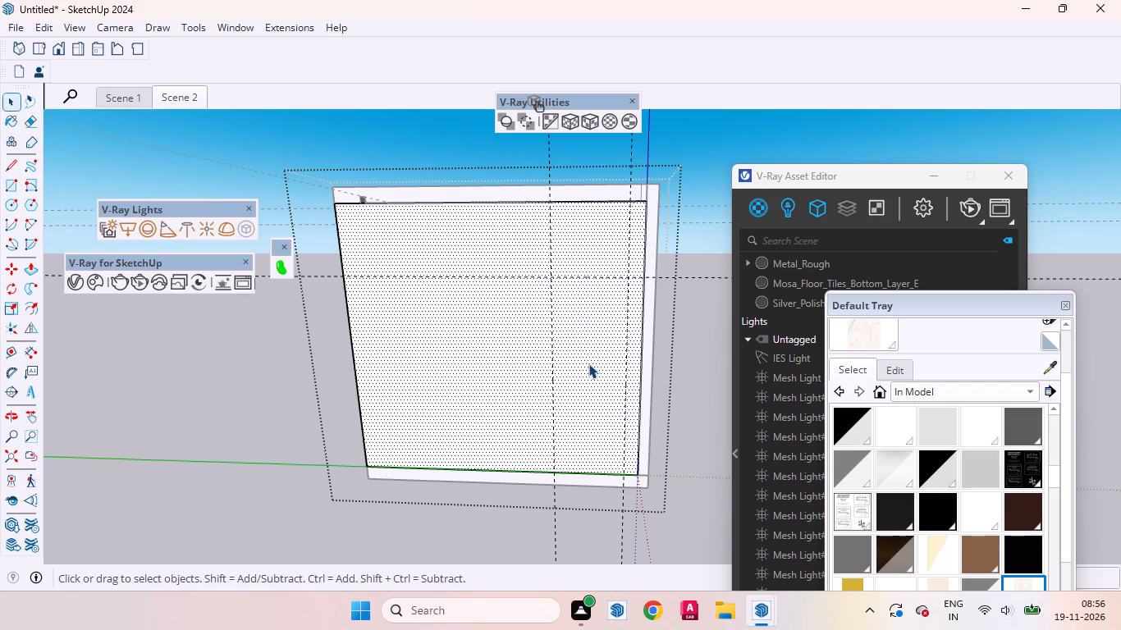
Draw a 2'6" by 7' rectangle on the side wall between the guides and the bottom edge.
key(r)
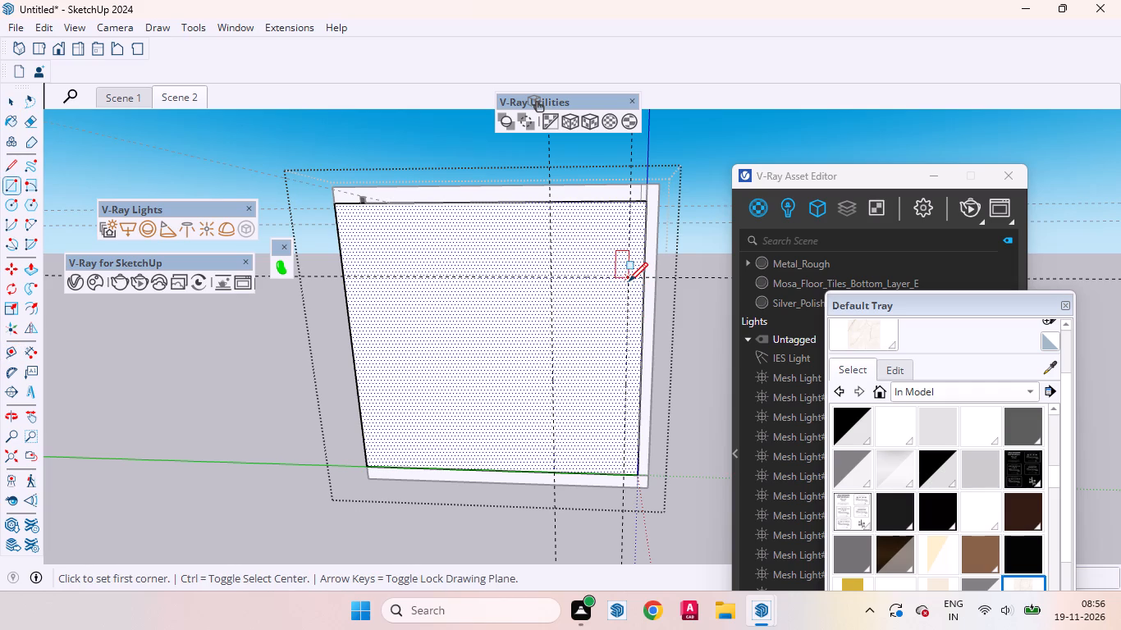
click(629, 281)
click(556, 470)
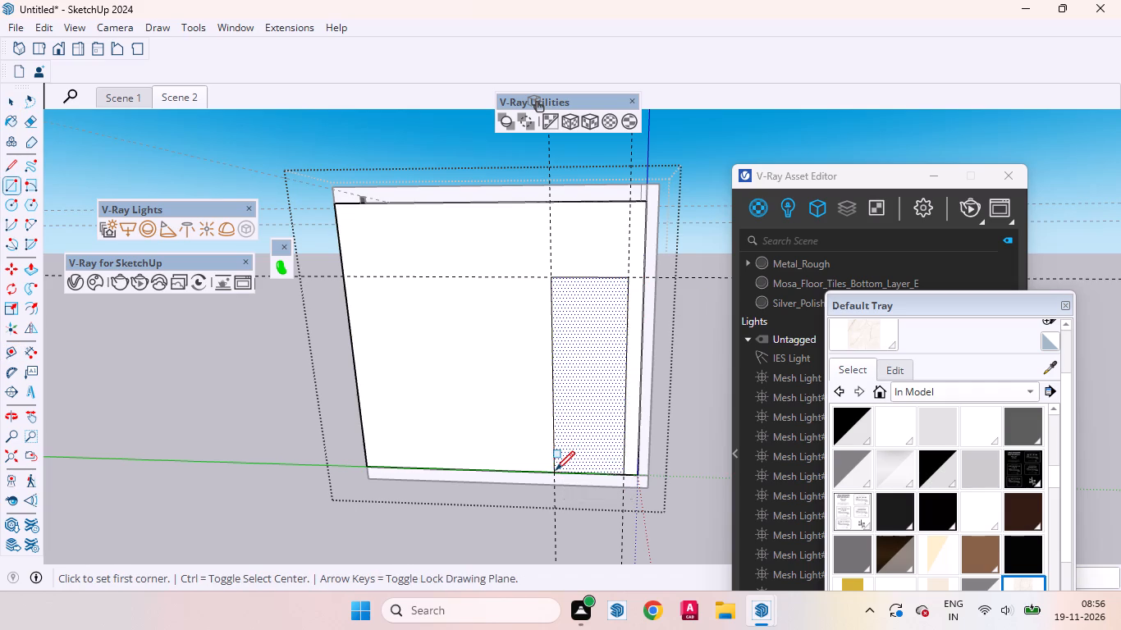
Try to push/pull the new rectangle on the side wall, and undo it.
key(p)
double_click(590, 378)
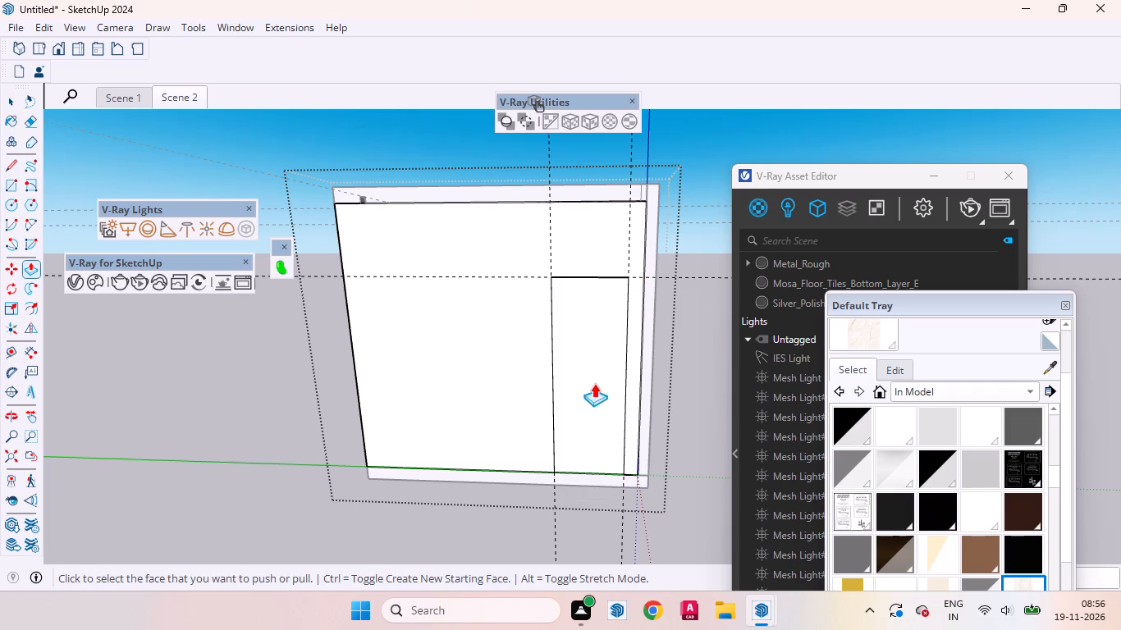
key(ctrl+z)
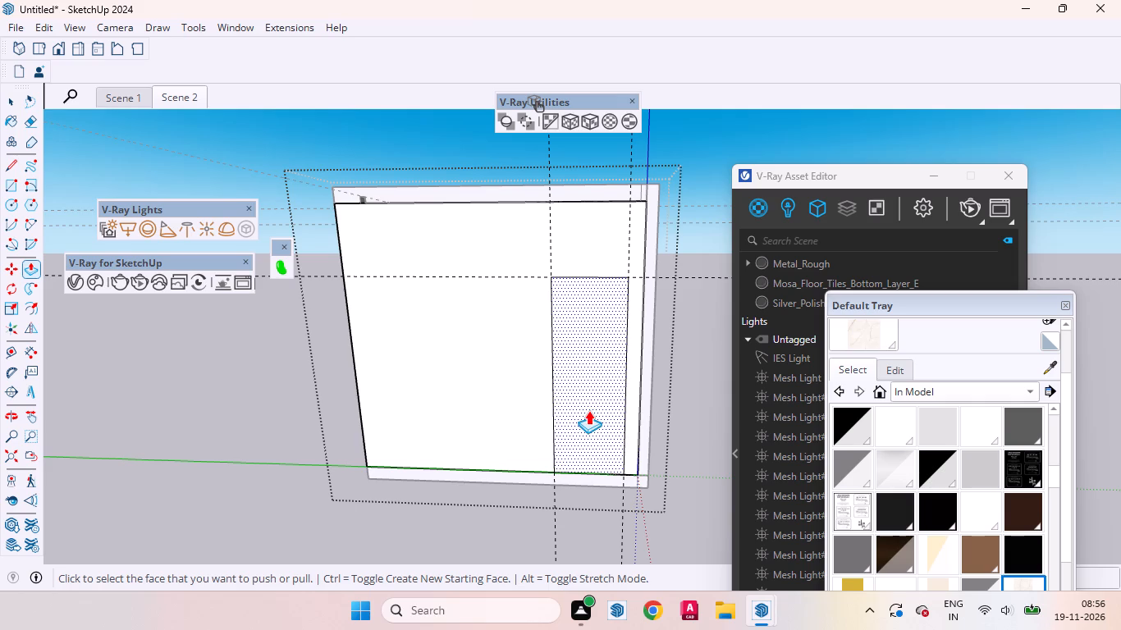
Push/pull the 2'6" by 7' rectangle through the side wall's thickness to cut the opening.
click(588, 410)
click(597, 378)
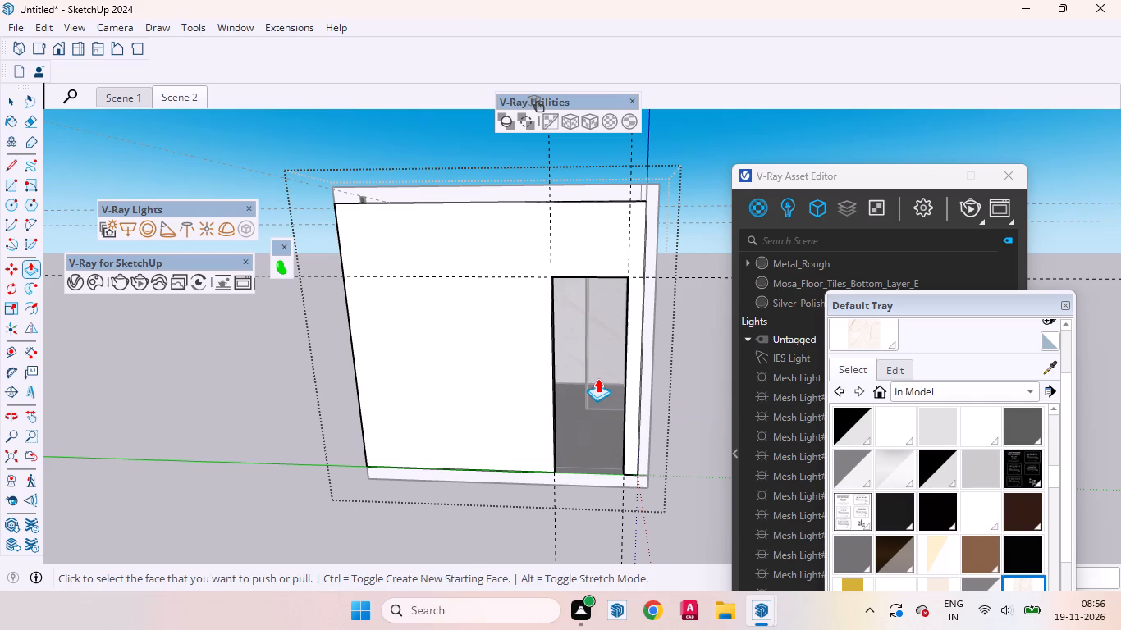
key(space)
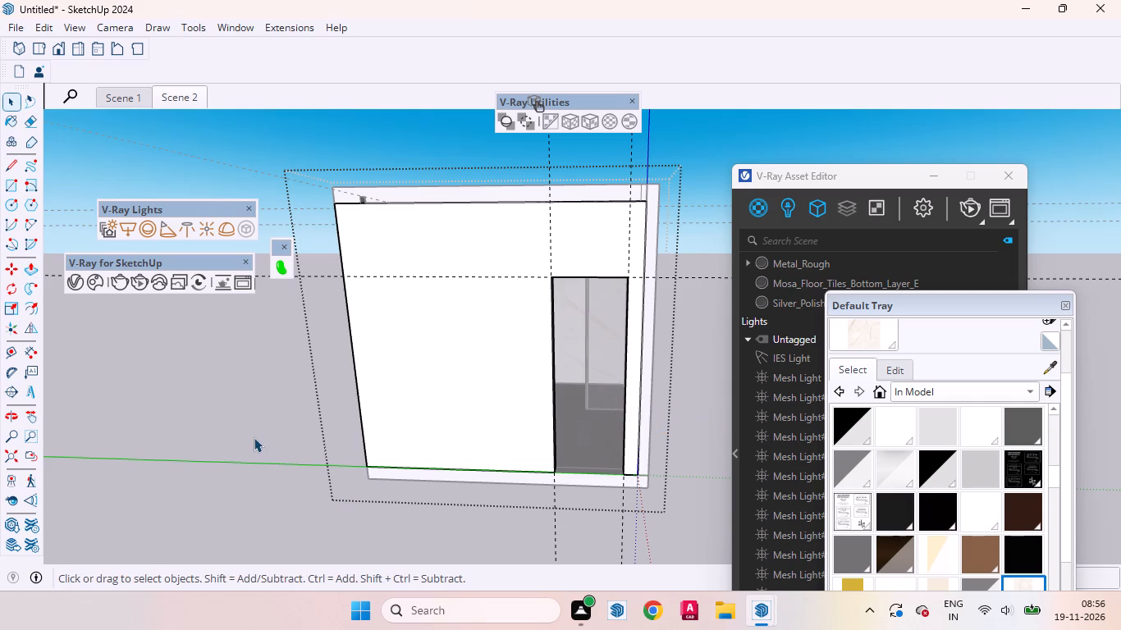
scroll(253, 429, down, 5)
click(594, 472)
Copy the existing brown panelled door to a free spot outside the room, beside the new side wall opening.
scroll(606, 477, up, 3)
middle_drag(551, 495, 477, 533)
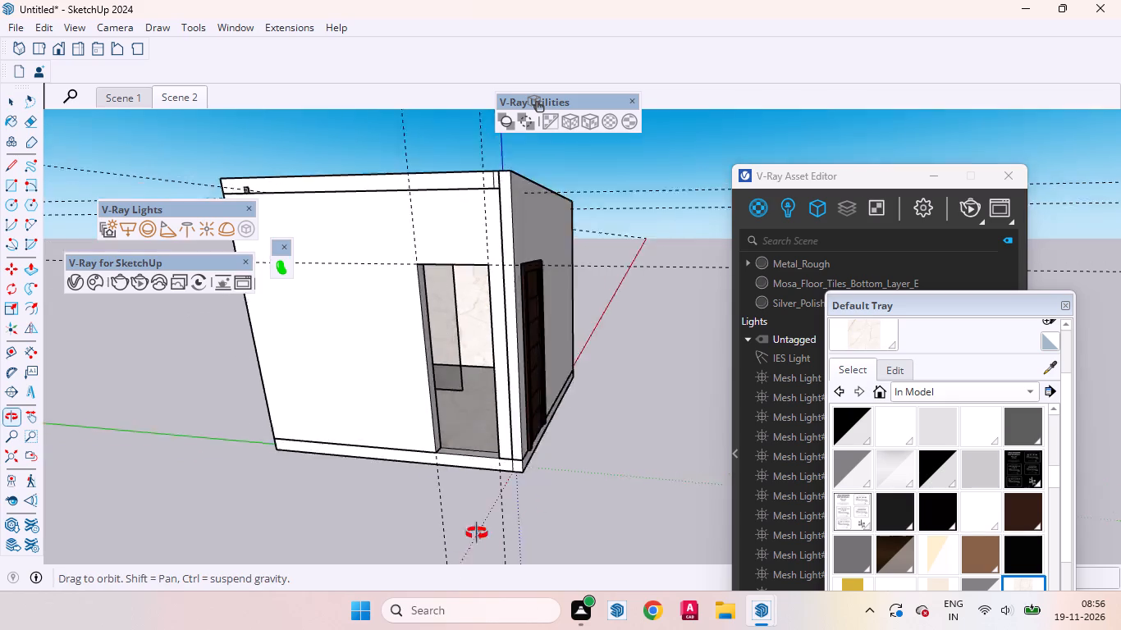
middle_drag(477, 533, 376, 559)
scroll(565, 427, up, 4)
click(490, 384)
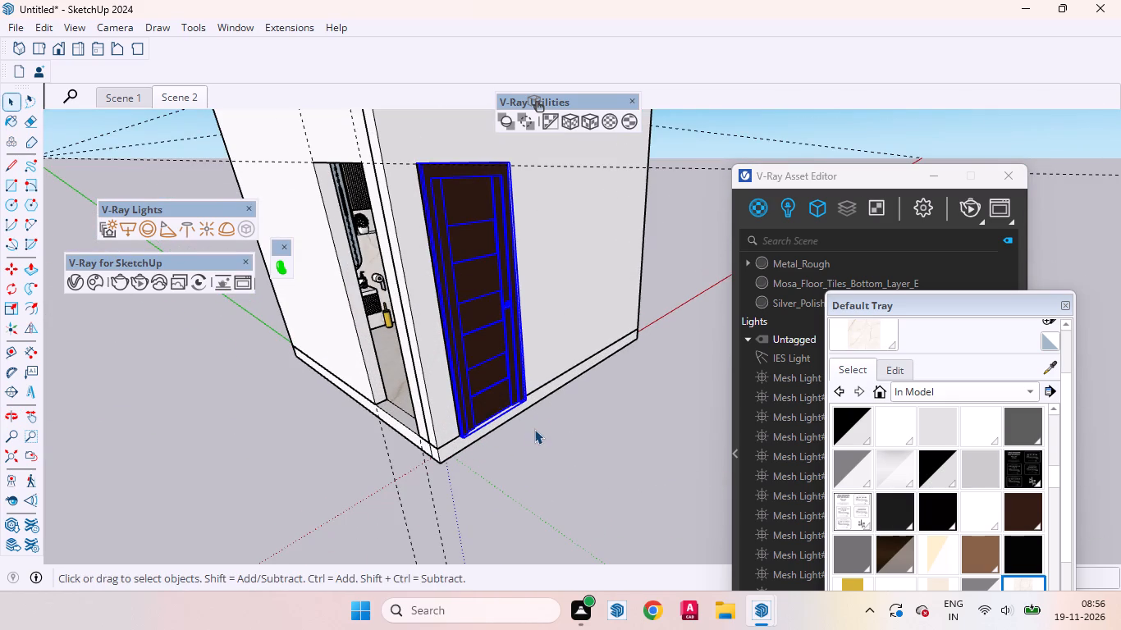
key(m)
click(521, 456)
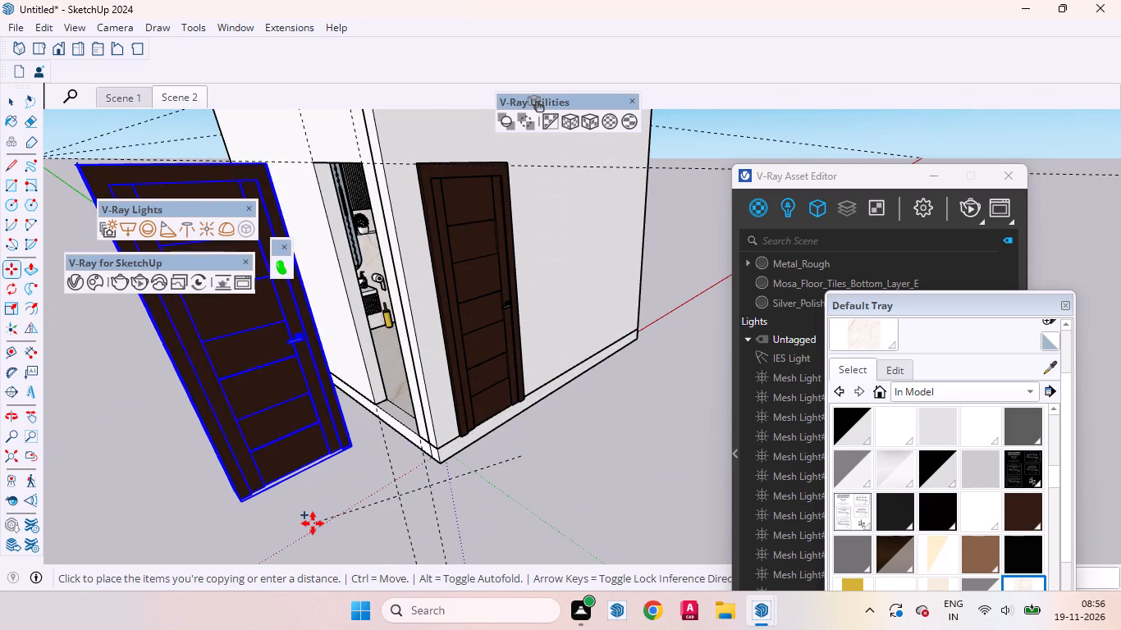
click(324, 550)
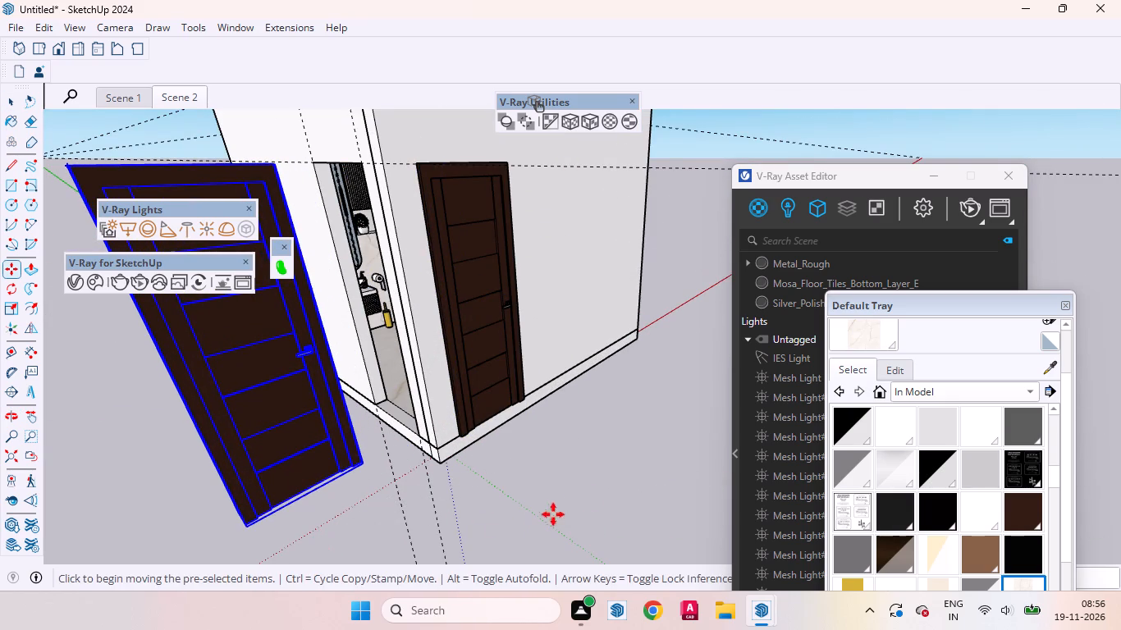
key(space)
Rotate the copied door 90 degrees about the vertical axis so it runs parallel to the side wall.
scroll(657, 326, up, 1)
scroll(657, 326, down, 1)
scroll(658, 323, up, 1)
scroll(661, 321, down, 9)
middle_drag(432, 417, 383, 427)
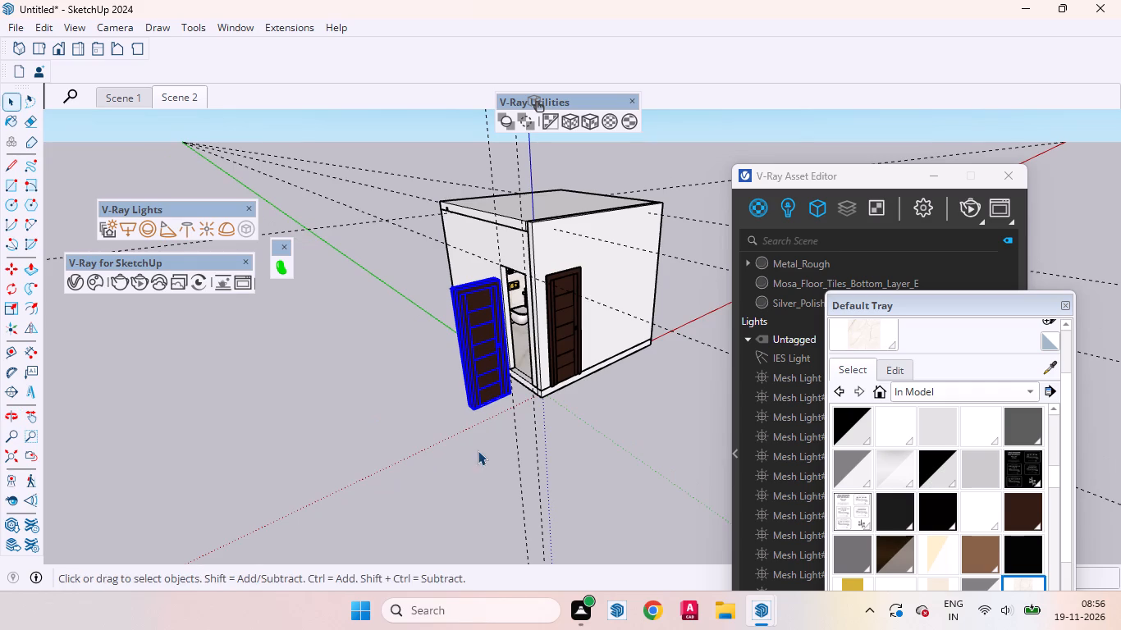
key(q)
scroll(492, 441, up, 2)
click(464, 408)
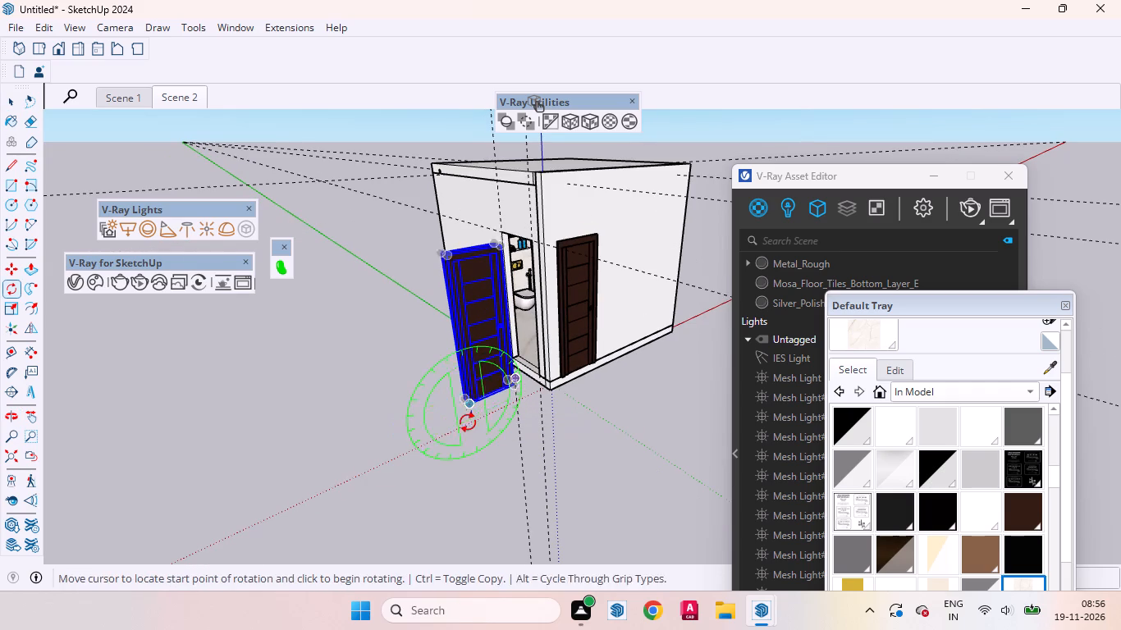
key(space)
key(q)
click(479, 423)
click(520, 410)
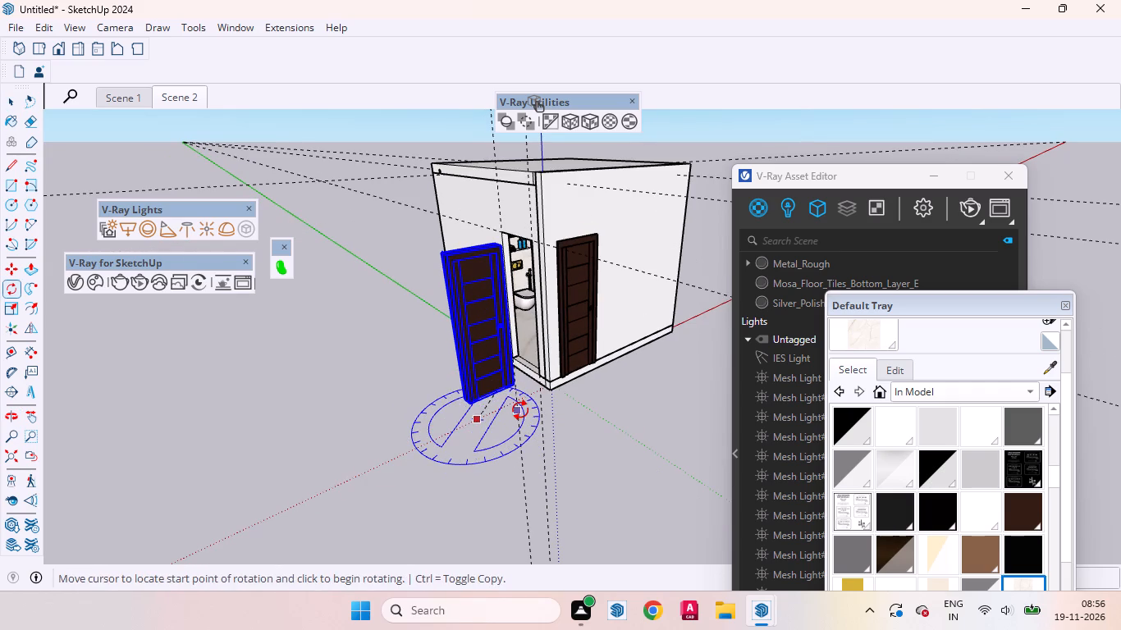
key(9)
key(0)
key(Return)
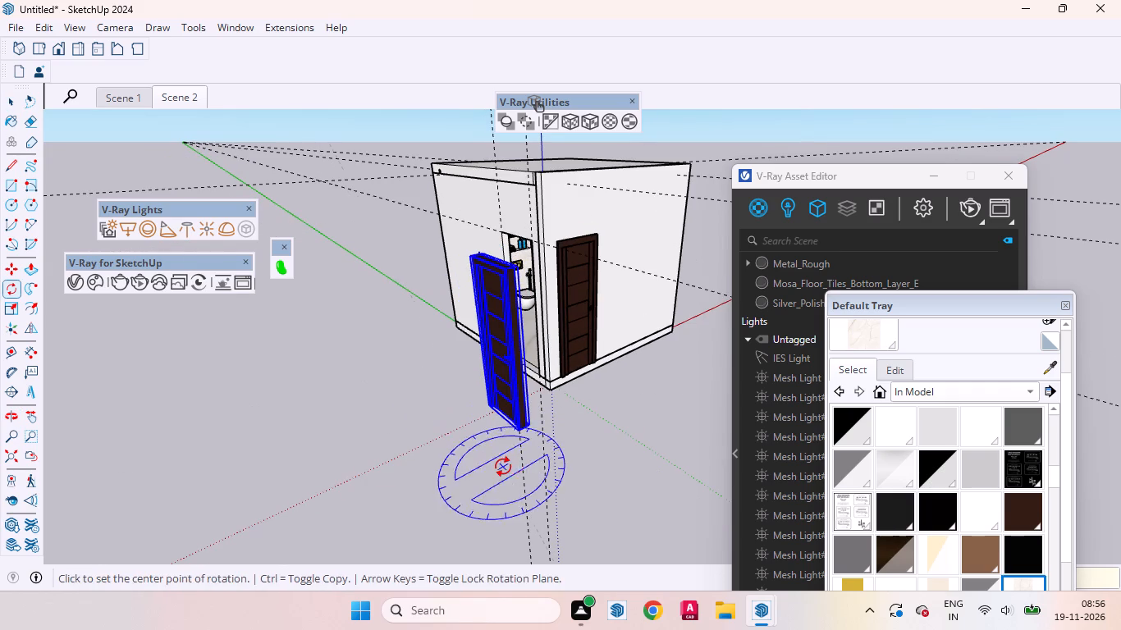
key(space)
Open the room group and hide the wall that holds the original door, exposing the interior.
click(542, 463)
scroll(526, 390, up, 6)
middle_drag(534, 439, 510, 490)
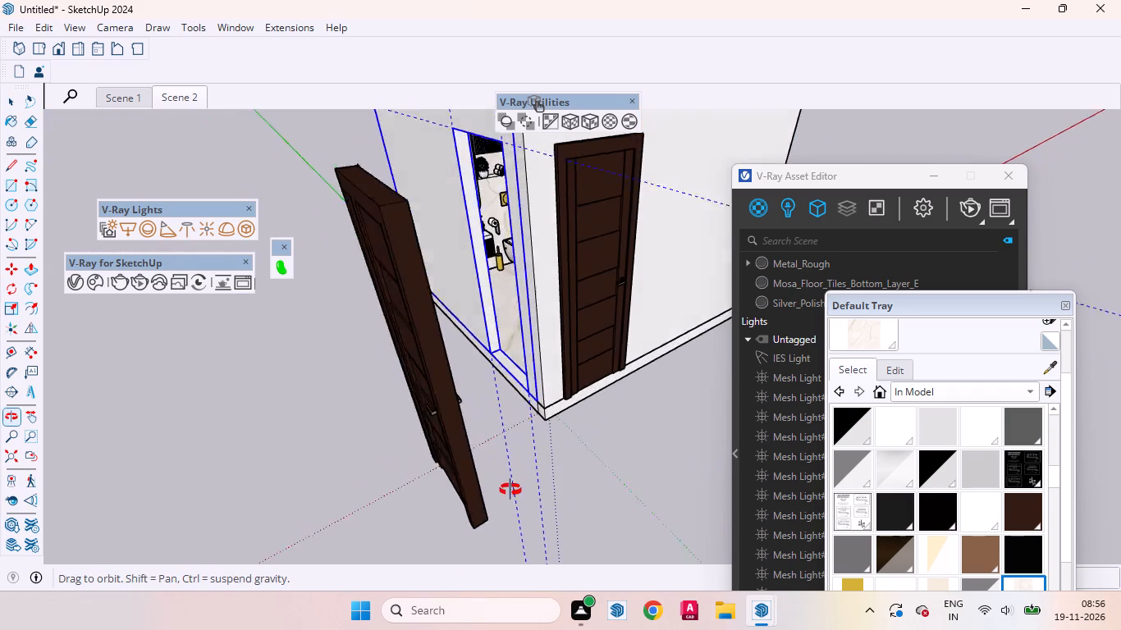
middle_drag(510, 490, 794, 481)
scroll(333, 400, down, 8)
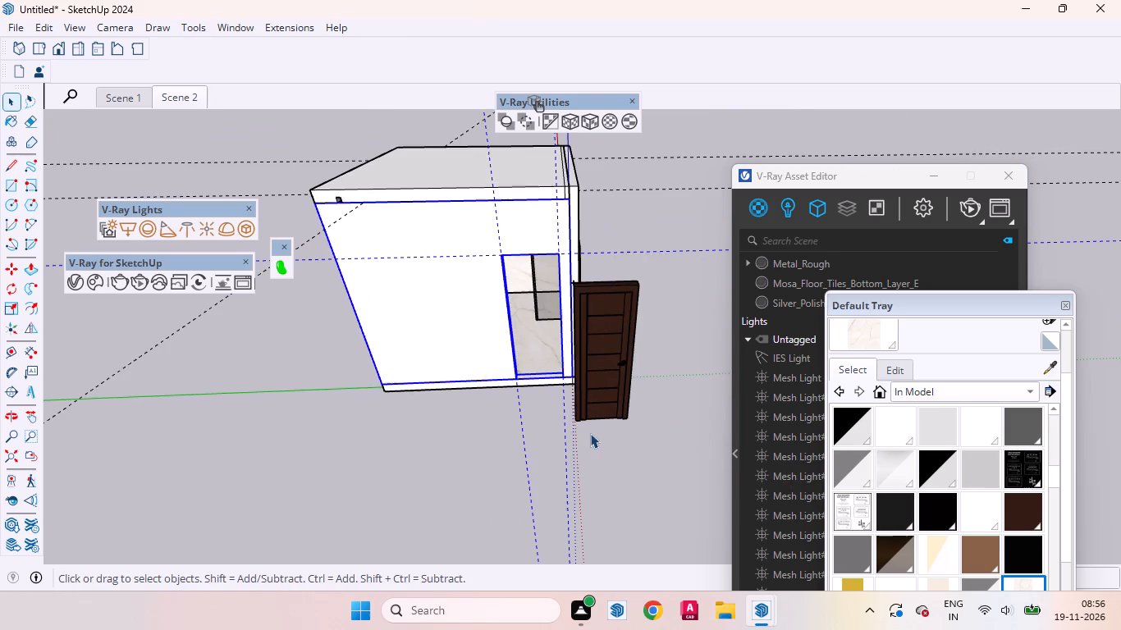
scroll(590, 444, down, 3)
middle_drag(610, 441, 196, 464)
click(649, 494)
click(641, 304)
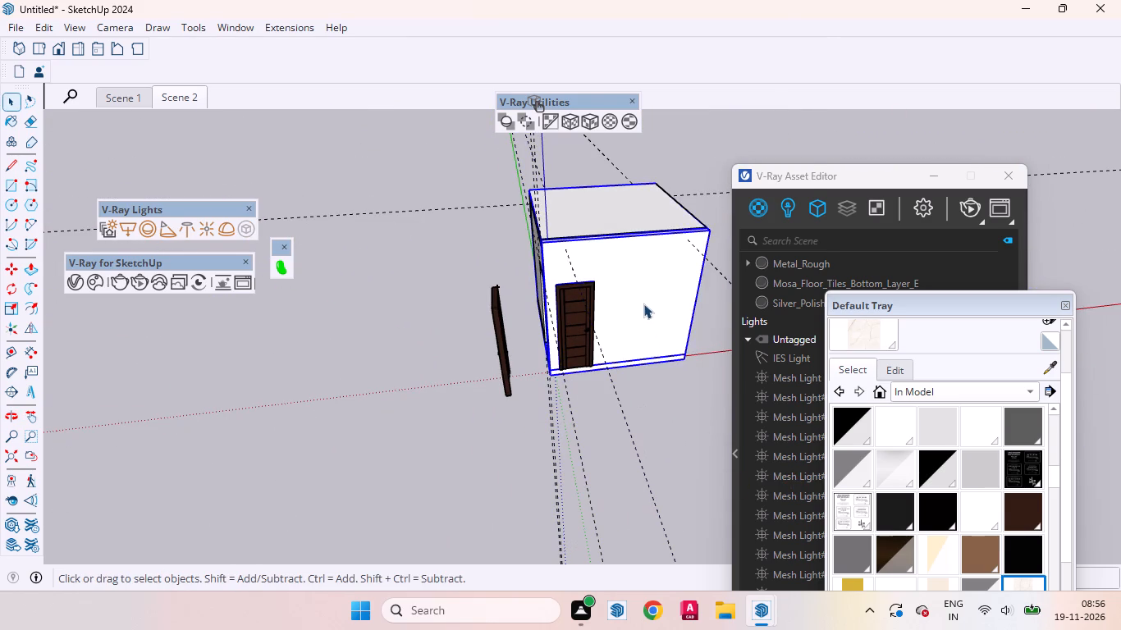
right_click(643, 304)
double_click(625, 272)
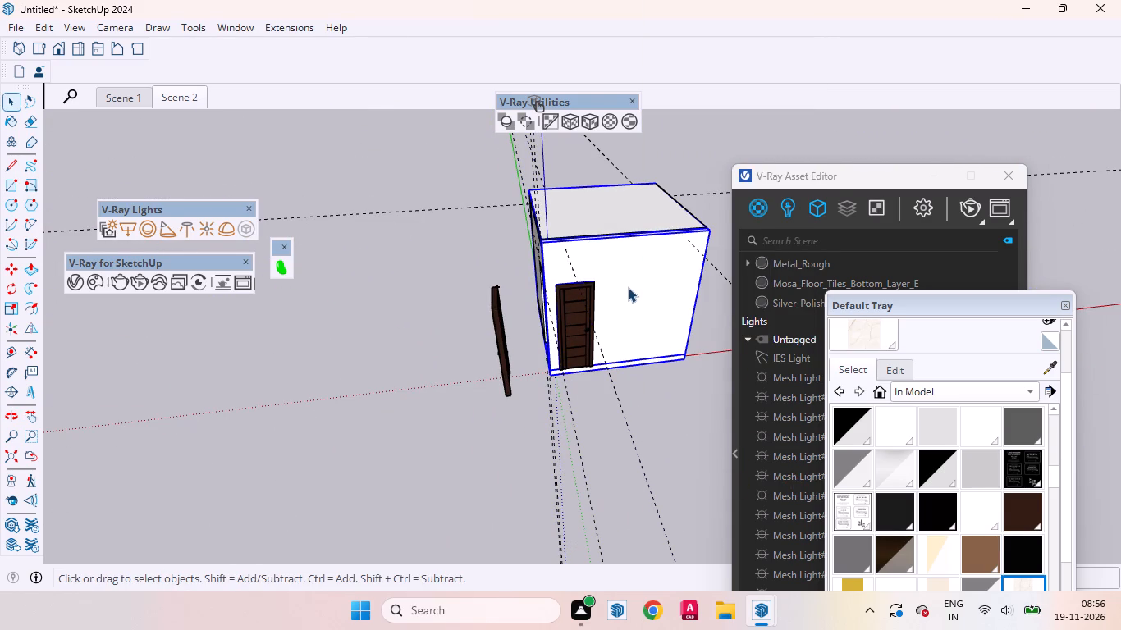
click(628, 288)
double_click(644, 286)
click(634, 286)
right_click(634, 286)
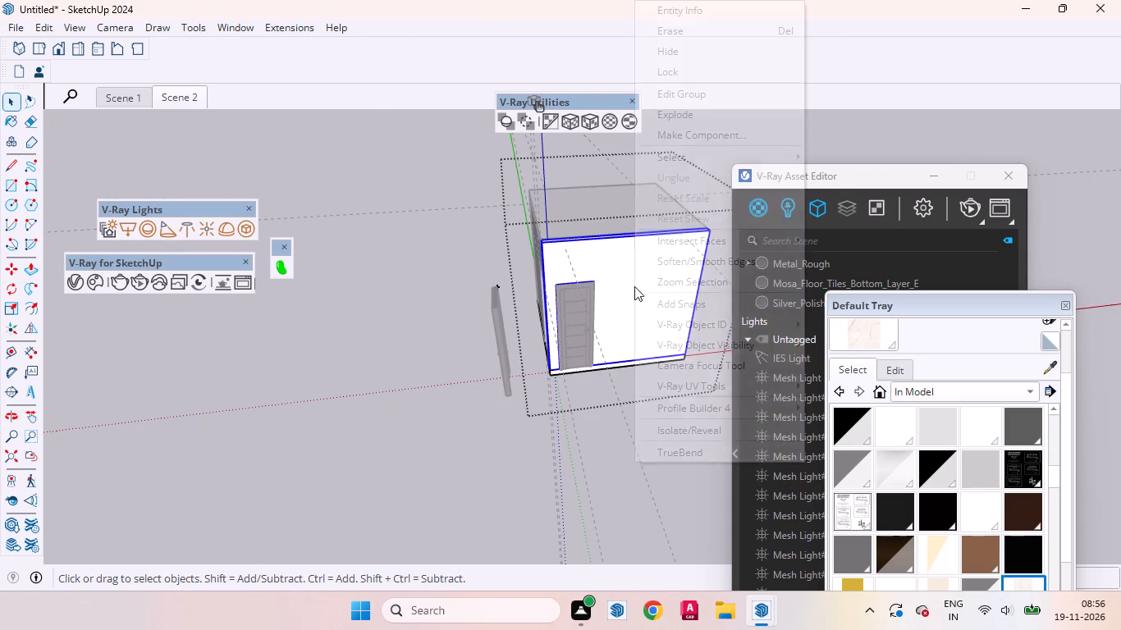
click(673, 48)
Move the rotated door copy by its bottom corner into the new opening in the side wall.
scroll(625, 239, up, 4)
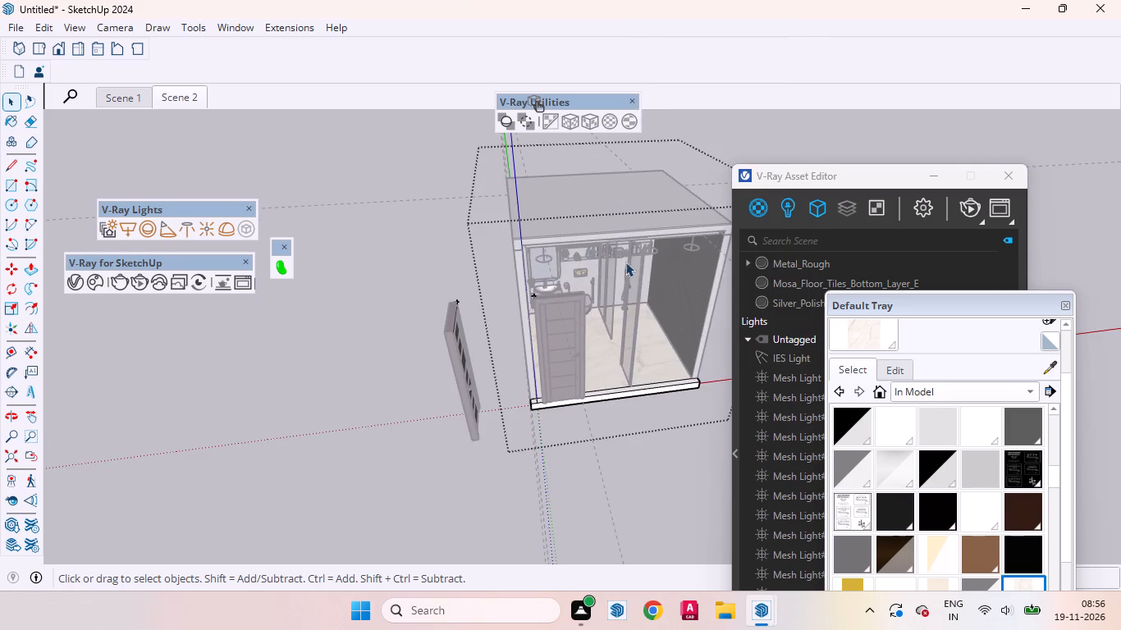
scroll(625, 262, up, 7)
scroll(442, 431, up, 3)
click(445, 422)
middle_drag(489, 431, 417, 463)
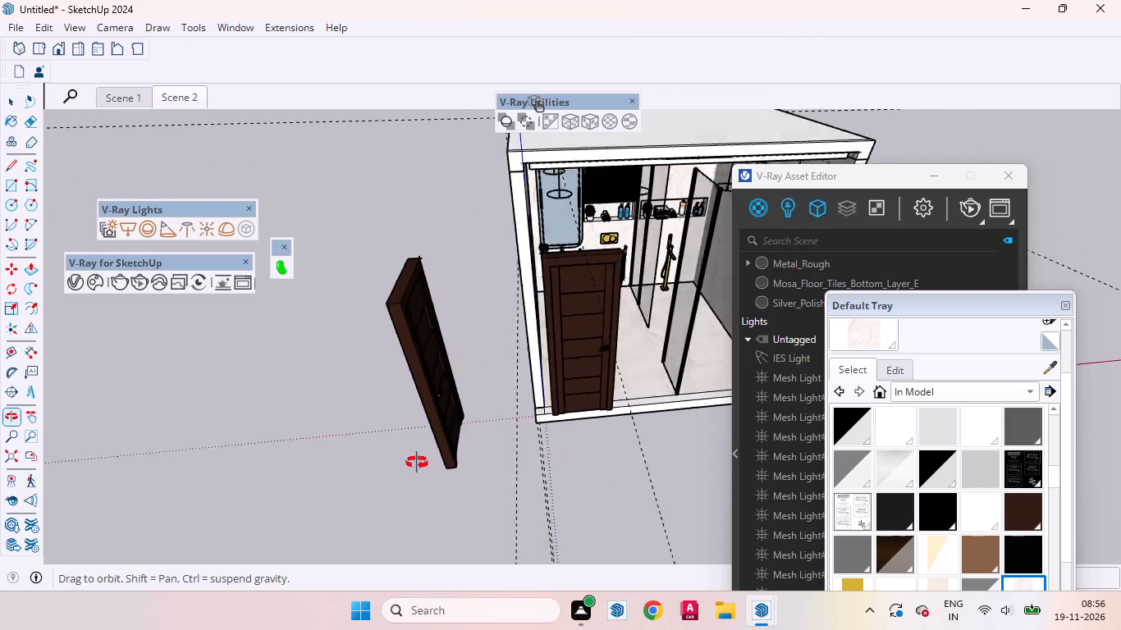
middle_drag(417, 463, 241, 471)
click(394, 314)
scroll(440, 345, up, 9)
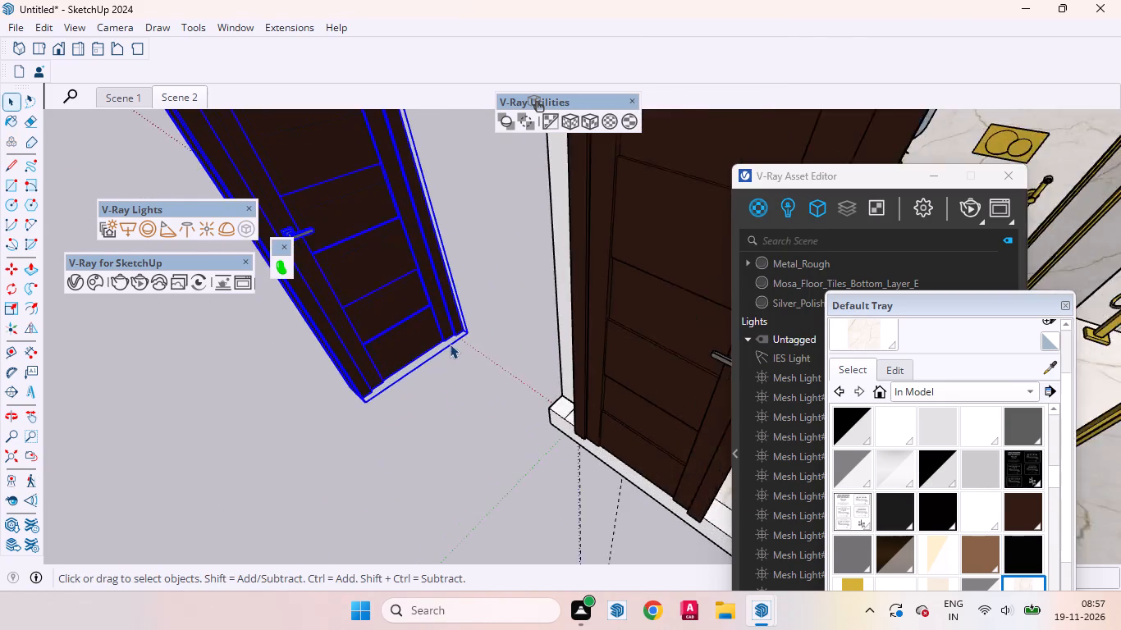
scroll(450, 344, up, 3)
key(m)
click(474, 332)
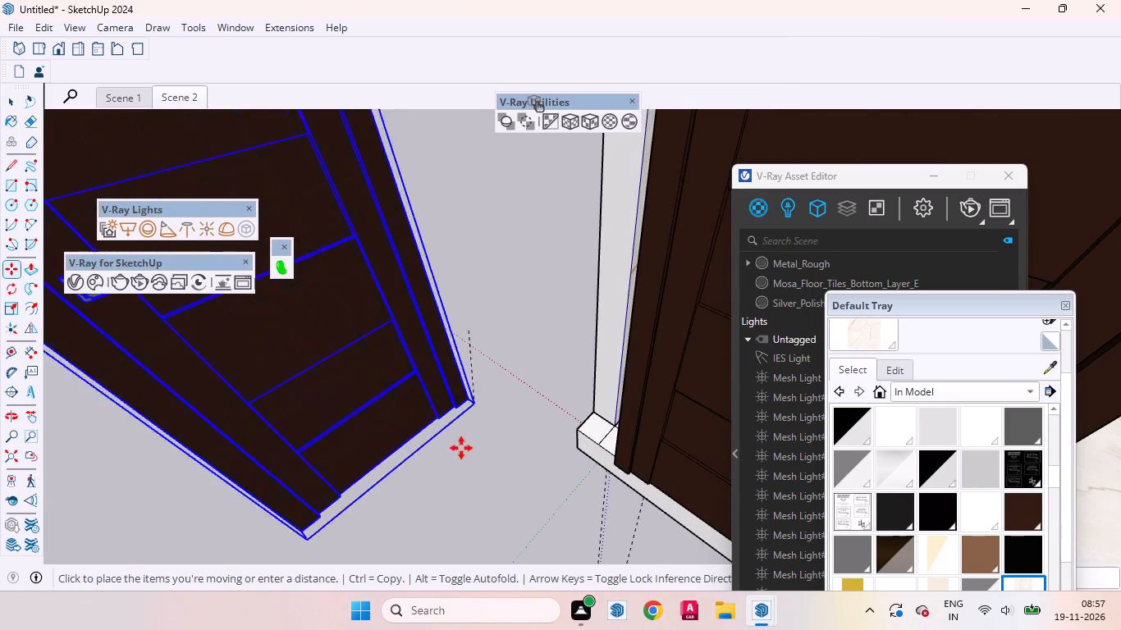
scroll(451, 456, down, 12)
scroll(596, 409, up, 11)
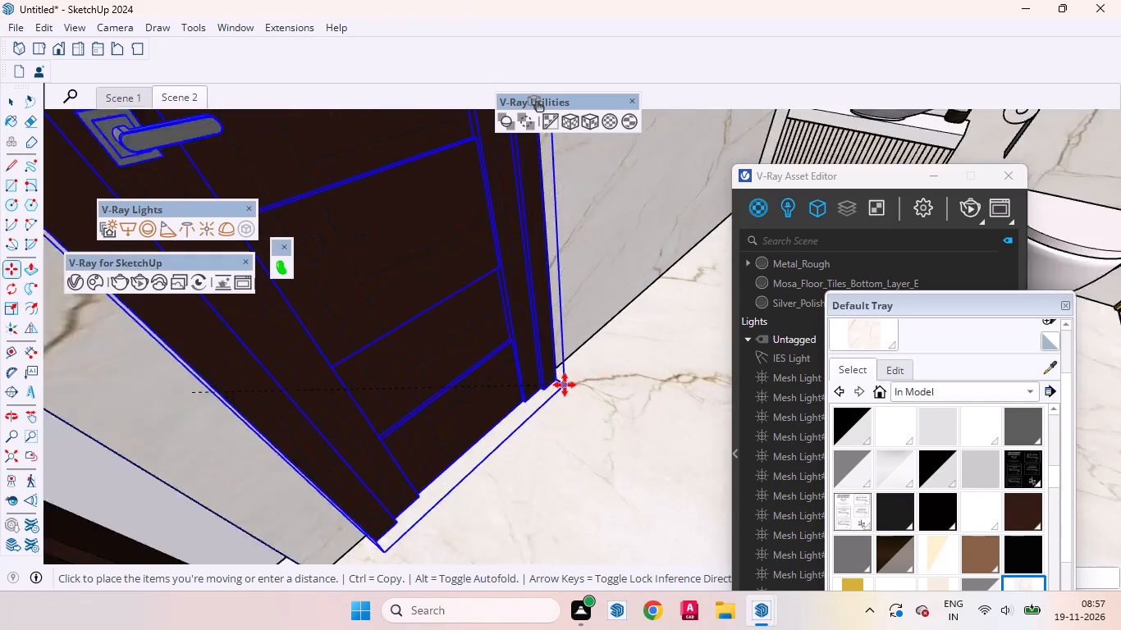
scroll(565, 385, up, 4)
click(555, 359)
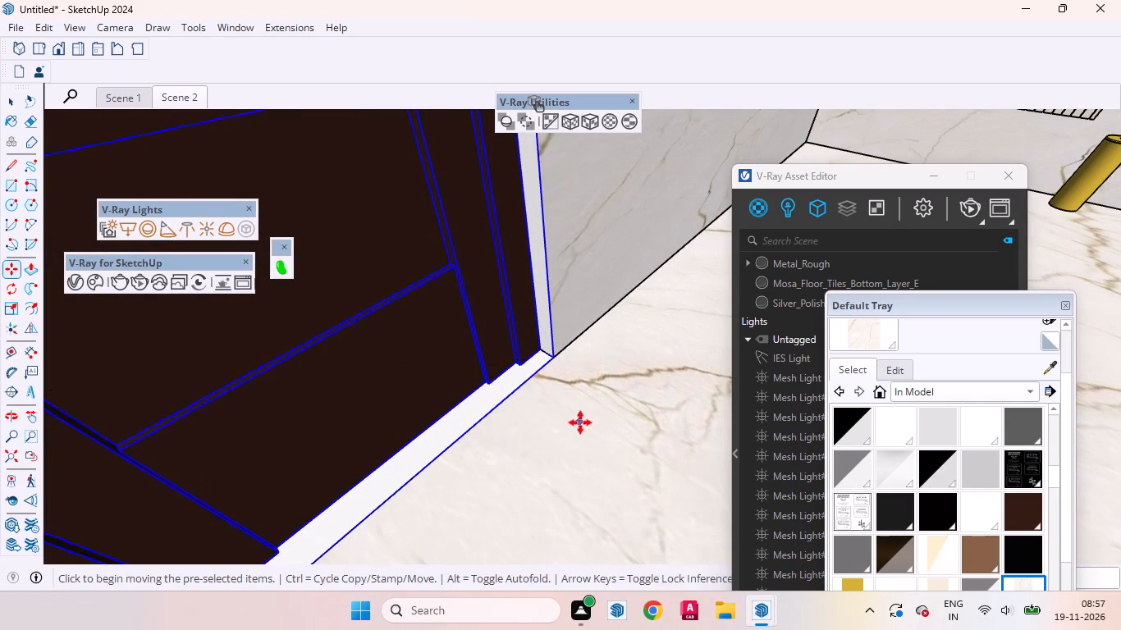
key(space)
Unhide the wall around the original door.
scroll(578, 394, down, 16)
scroll(561, 404, up, 1)
scroll(558, 413, down, 1)
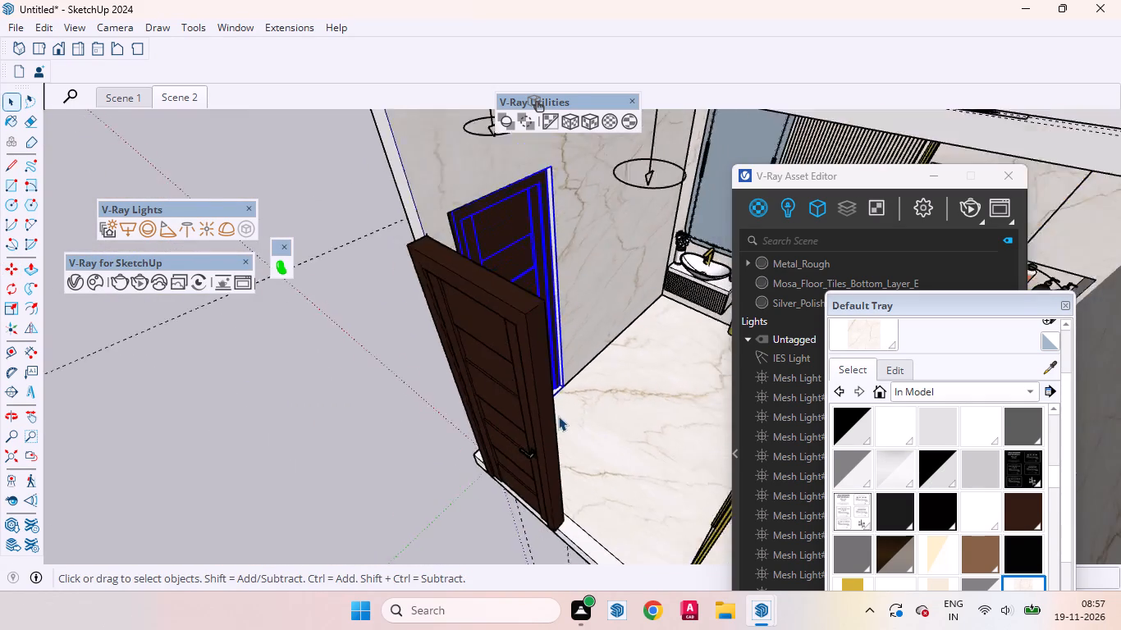
scroll(558, 416, down, 7)
click(33, 24)
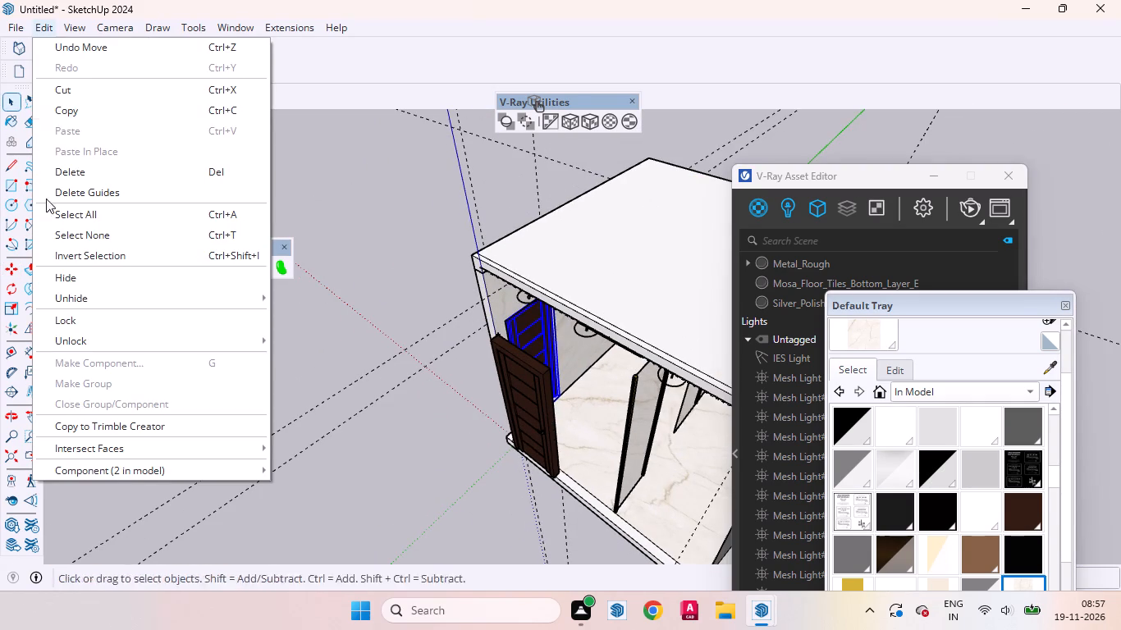
click(321, 322)
click(372, 401)
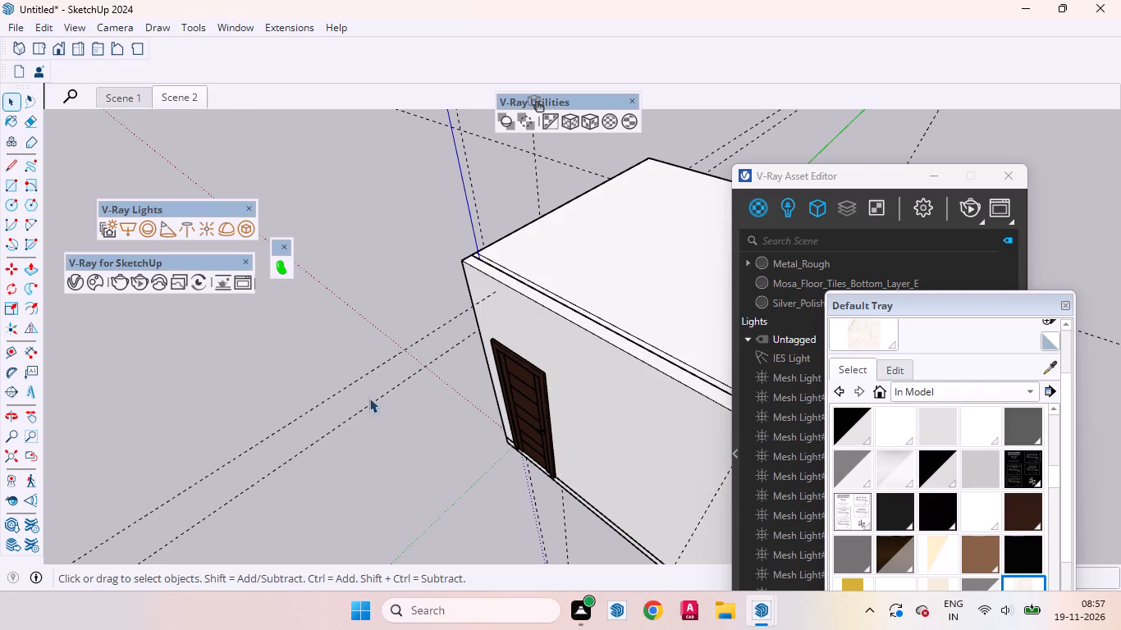
Switch to Scene 2, start an interactive V-Ray render and minimise the frame buffer.
scroll(377, 436, down, 3)
middle_drag(410, 424, 538, 246)
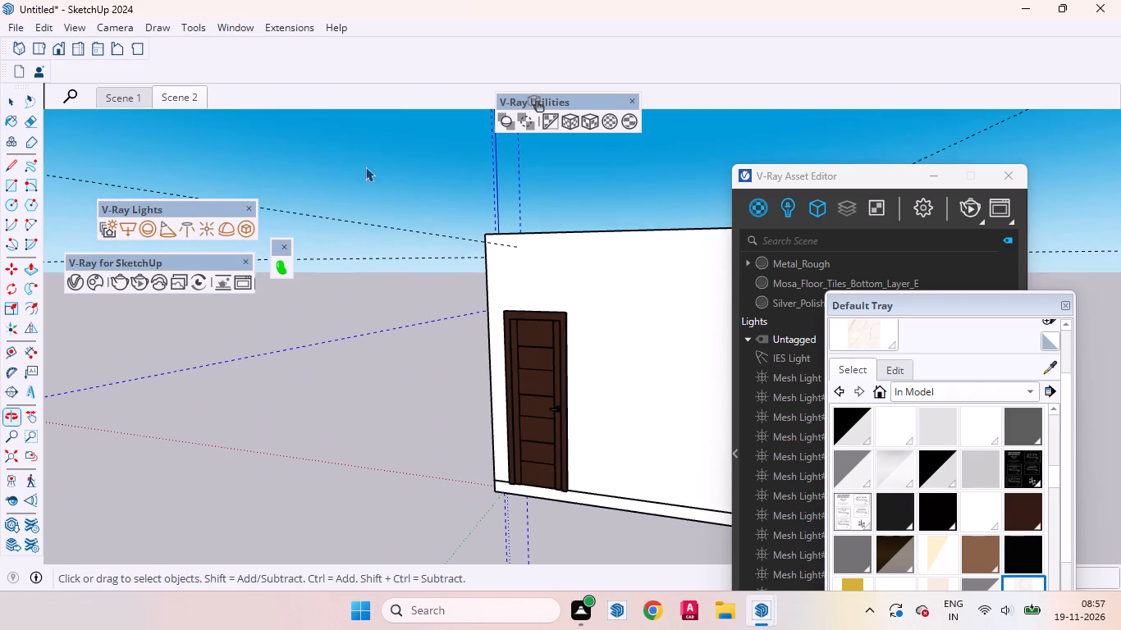
click(183, 99)
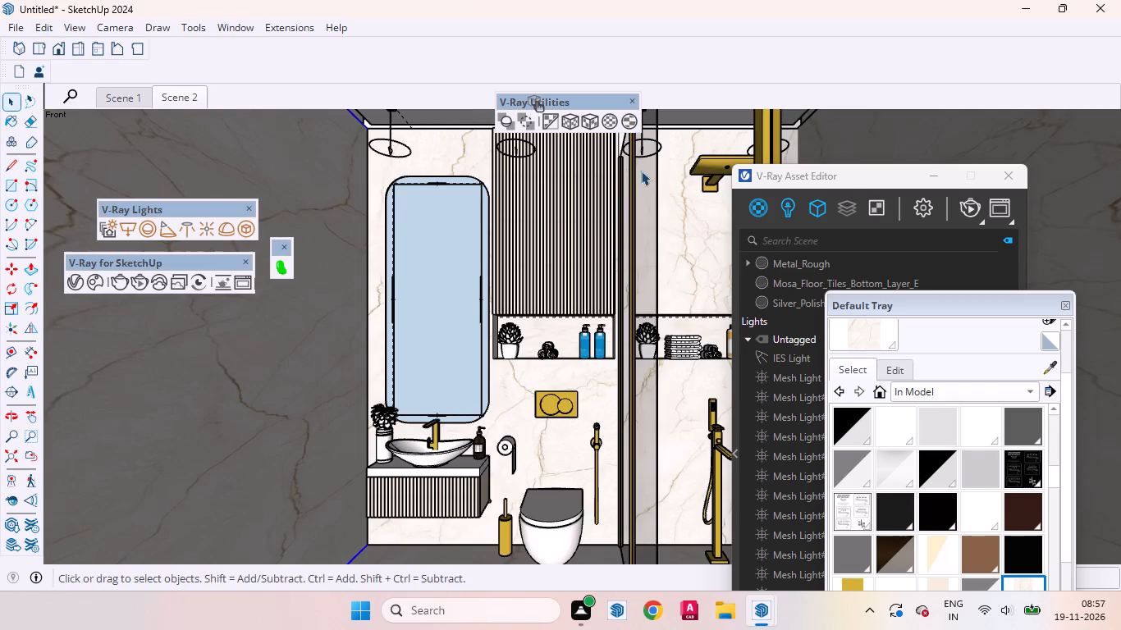
click(974, 208)
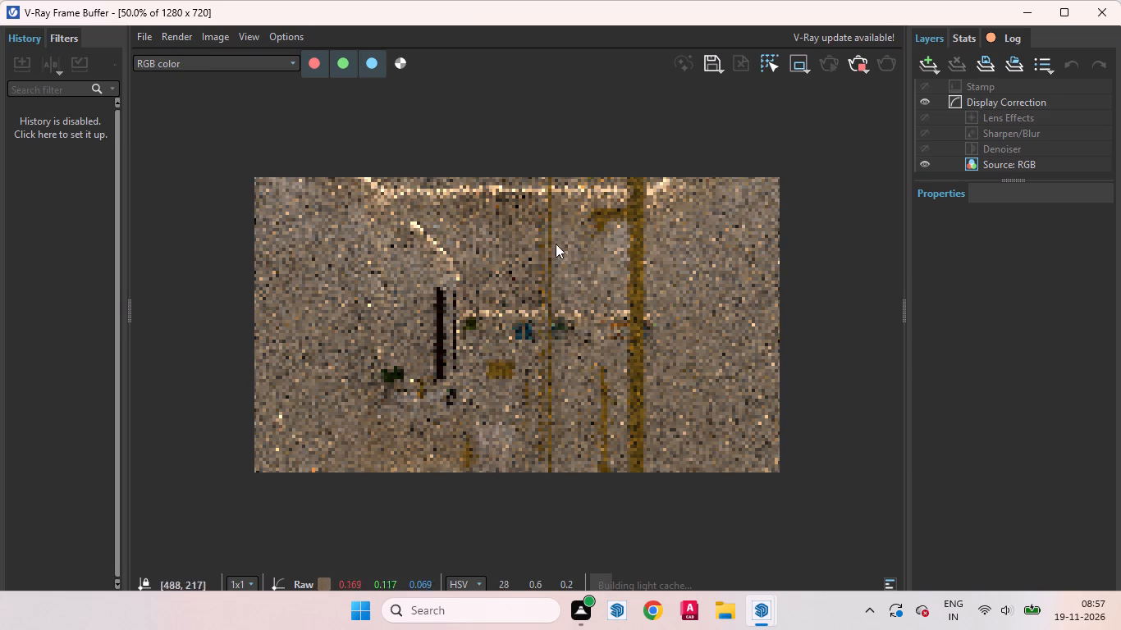
click(1027, 7)
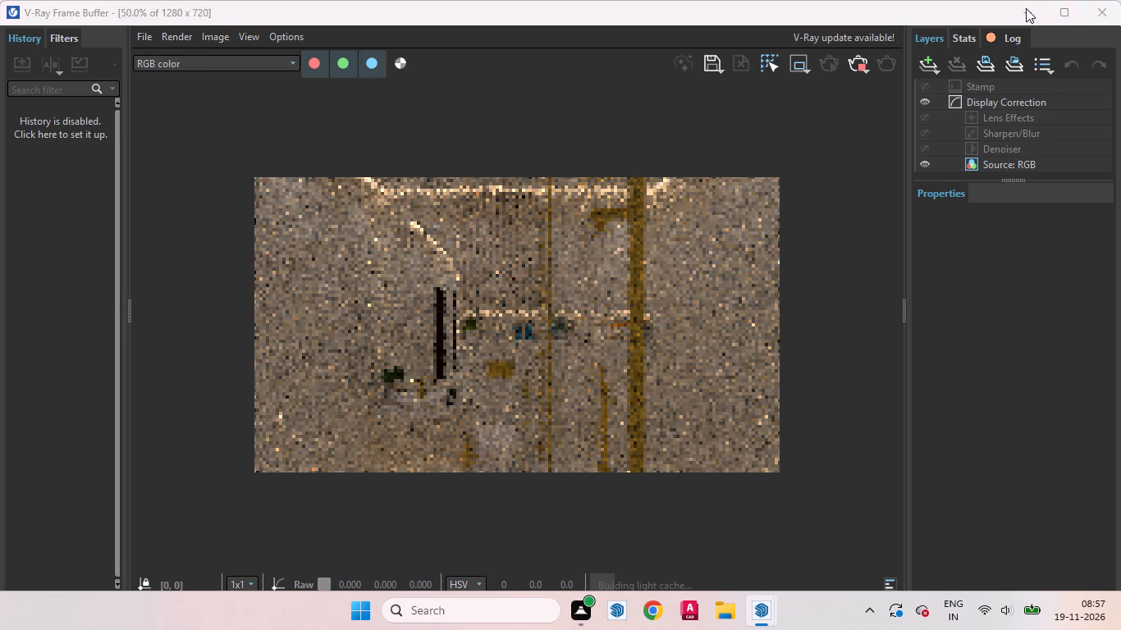
Inspect the ceiling area in the interactive render by adjusting the view, and return to Scene 2.
scroll(580, 237, down, 1)
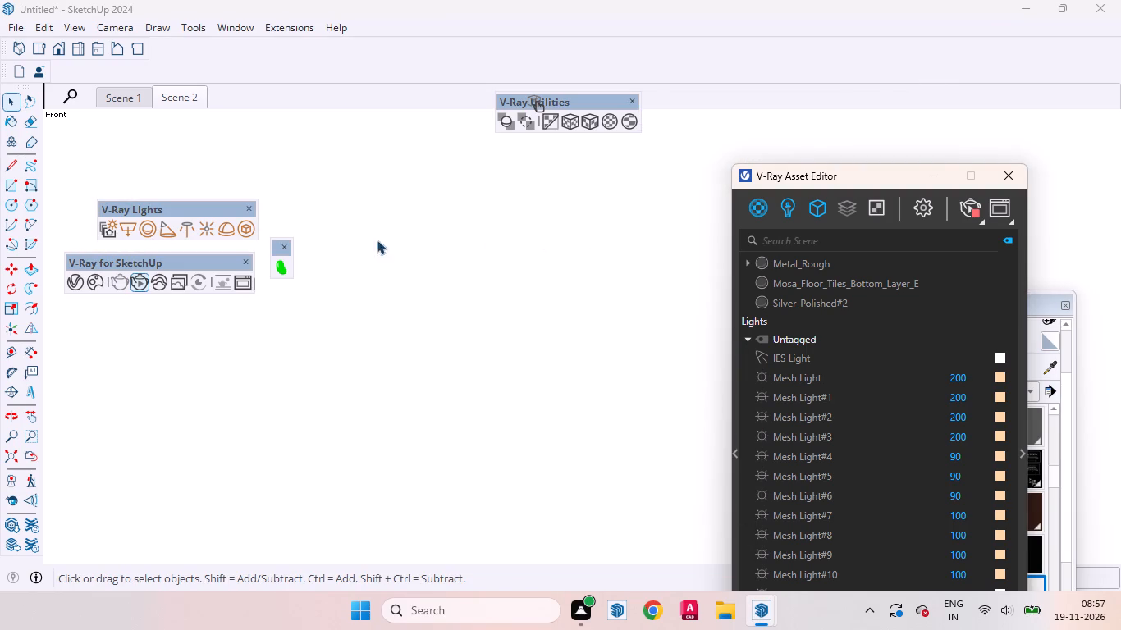
click(172, 97)
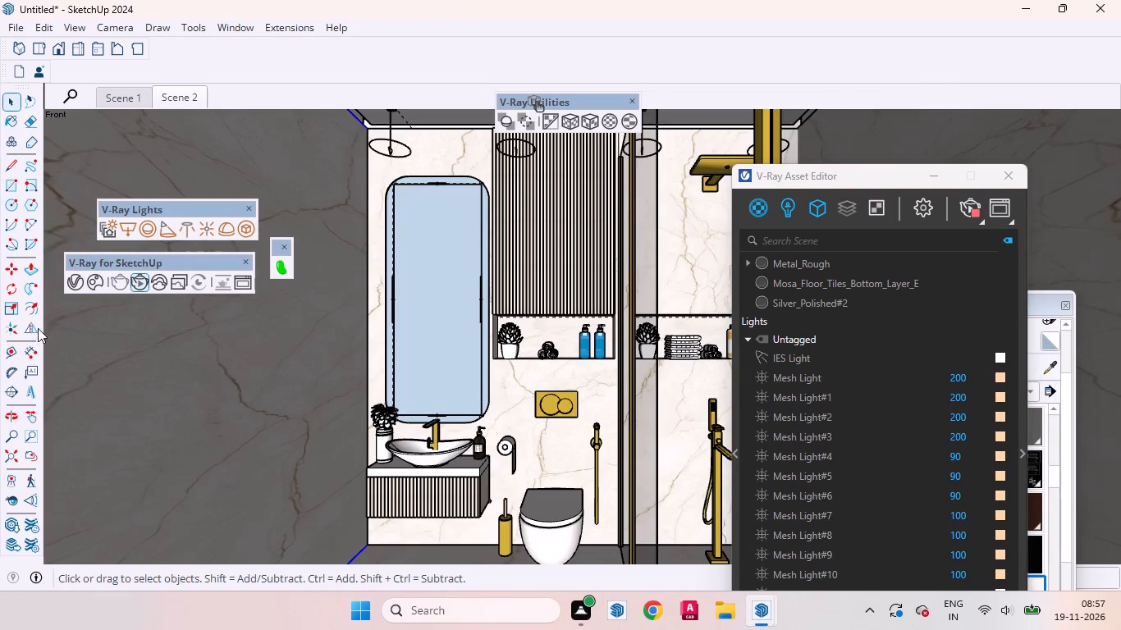
click(30, 418)
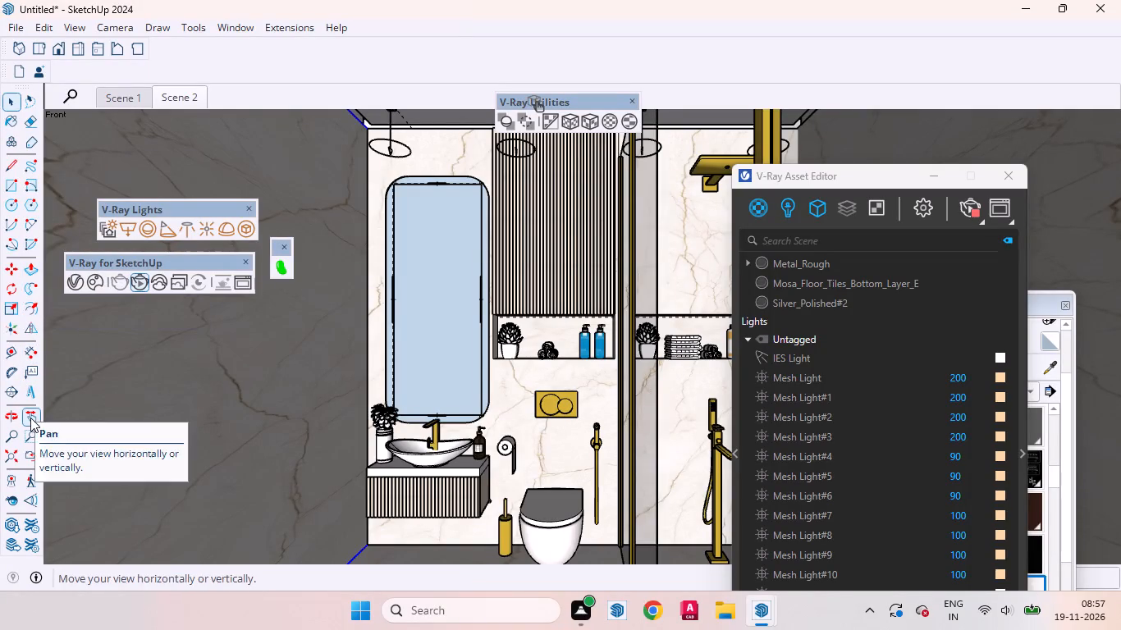
drag(483, 194, 484, 264)
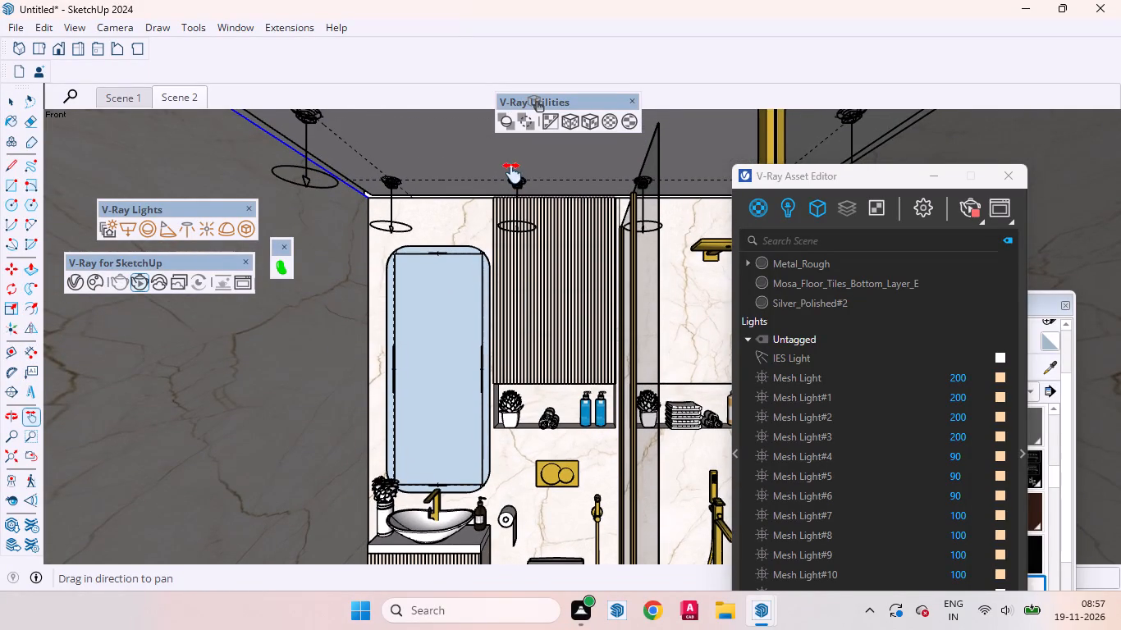
middle_drag(511, 173, 515, 84)
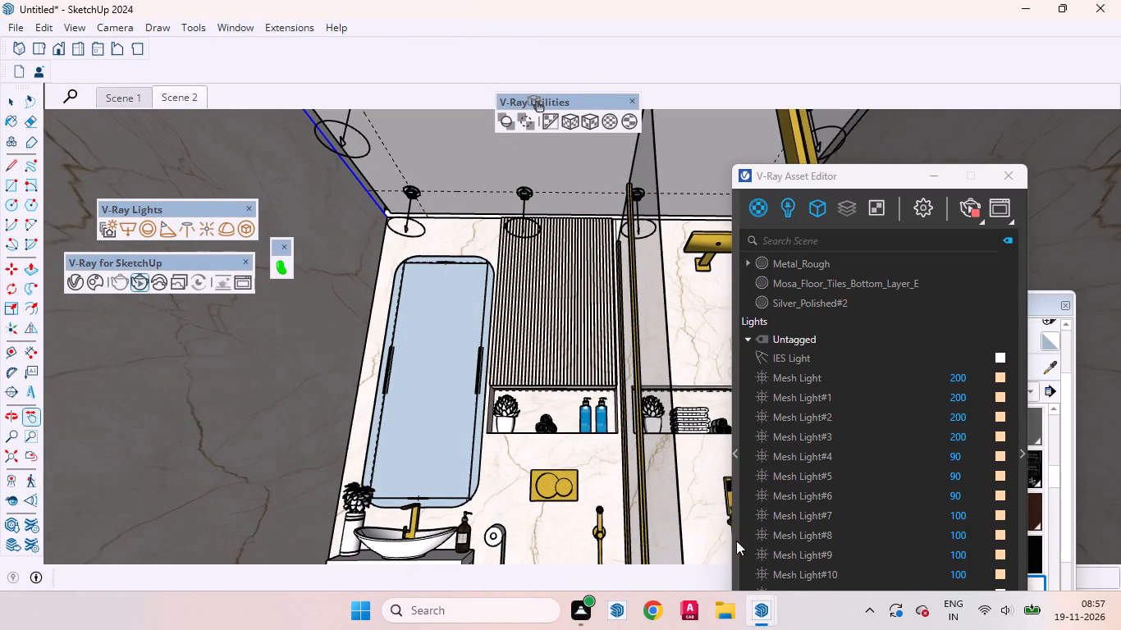
click(862, 524)
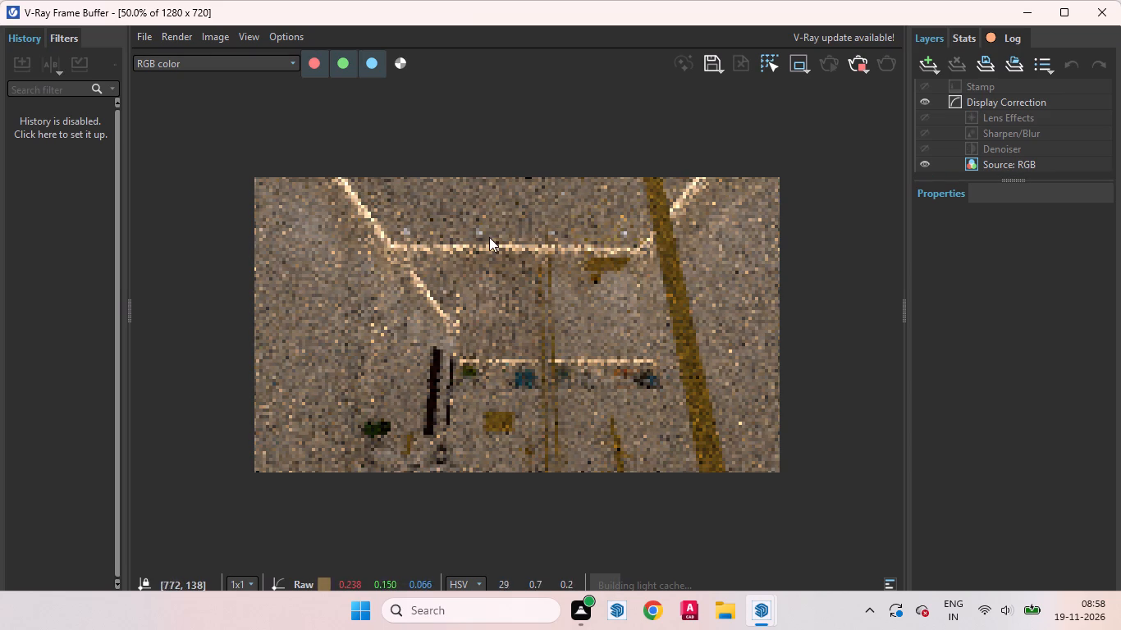
click(1037, 11)
click(176, 96)
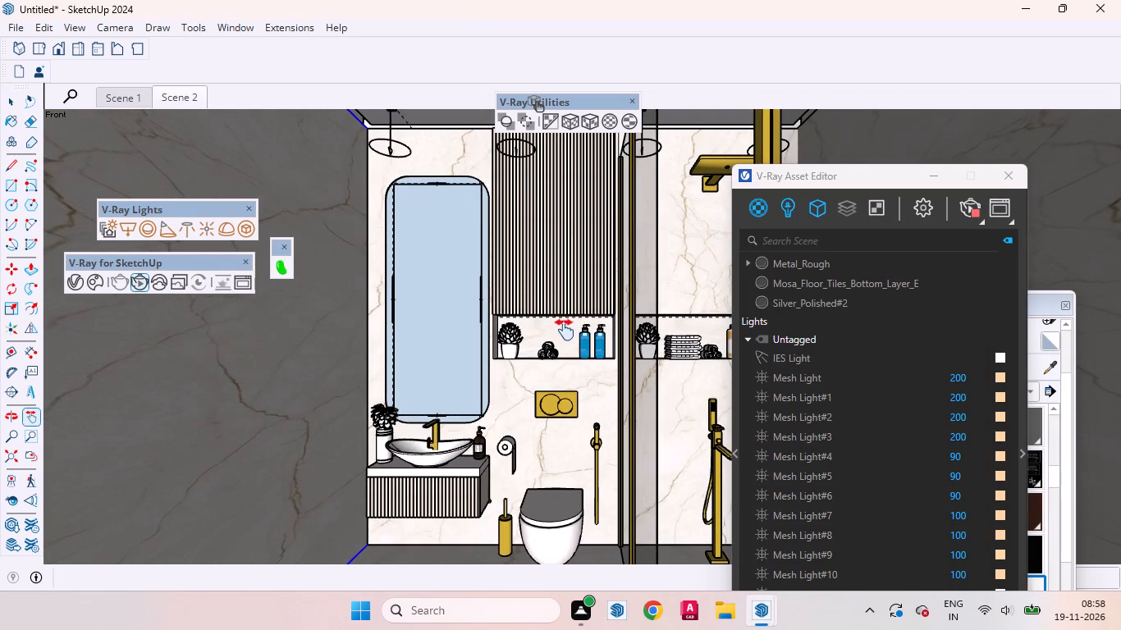
Delete the original door from the front wall of the bathroom.
click(13, 106)
scroll(706, 427, down, 2)
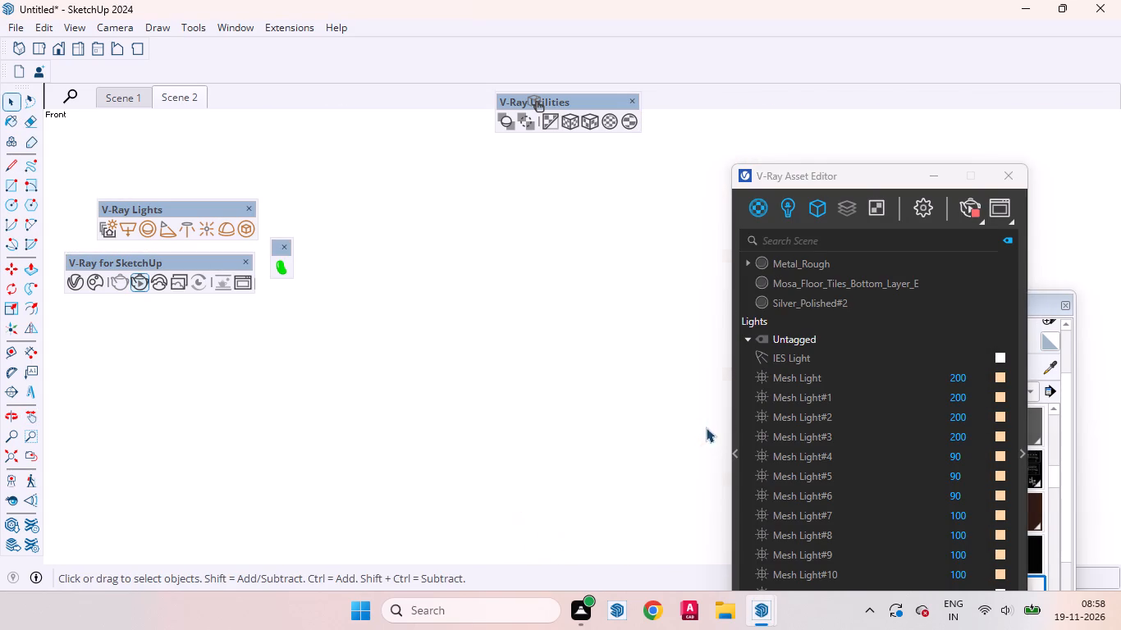
scroll(590, 399, down, 20)
scroll(590, 399, down, 7)
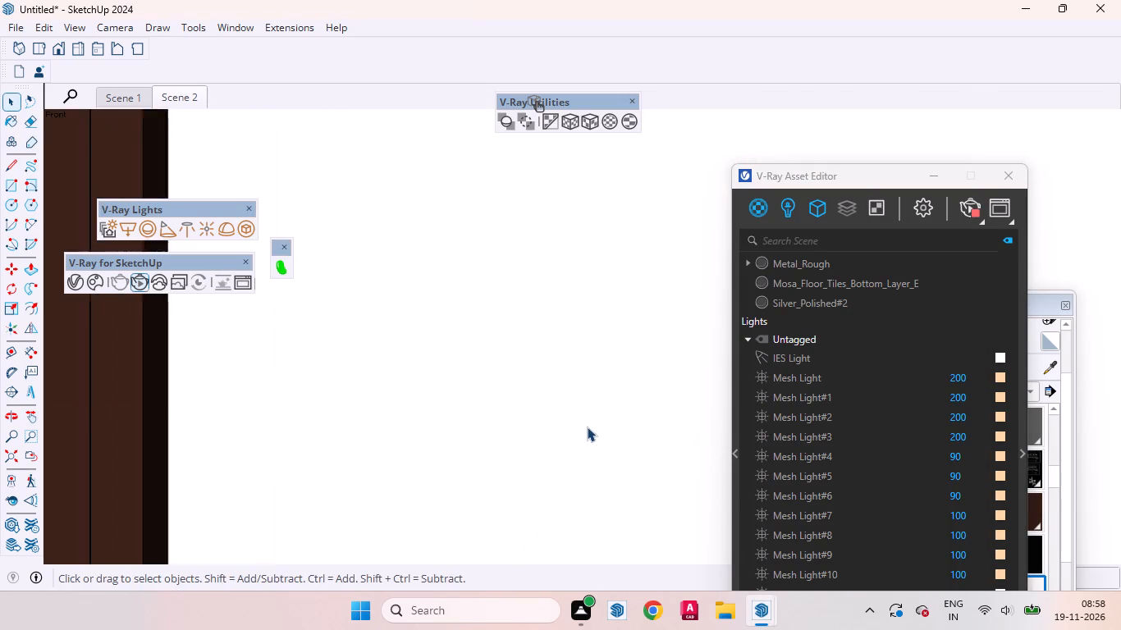
scroll(587, 427, down, 14)
click(445, 445)
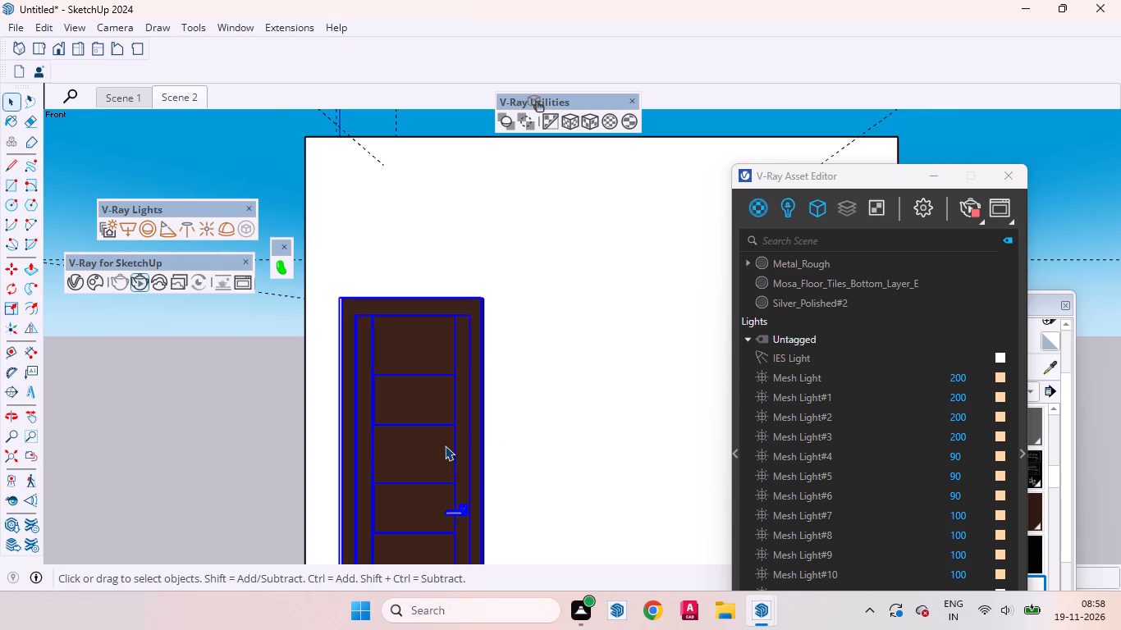
key(Delete)
Inside the front wall's nested group, push the empty door opening's top face down to the opening's base to close it, and exit the group.
scroll(464, 307, down, 3)
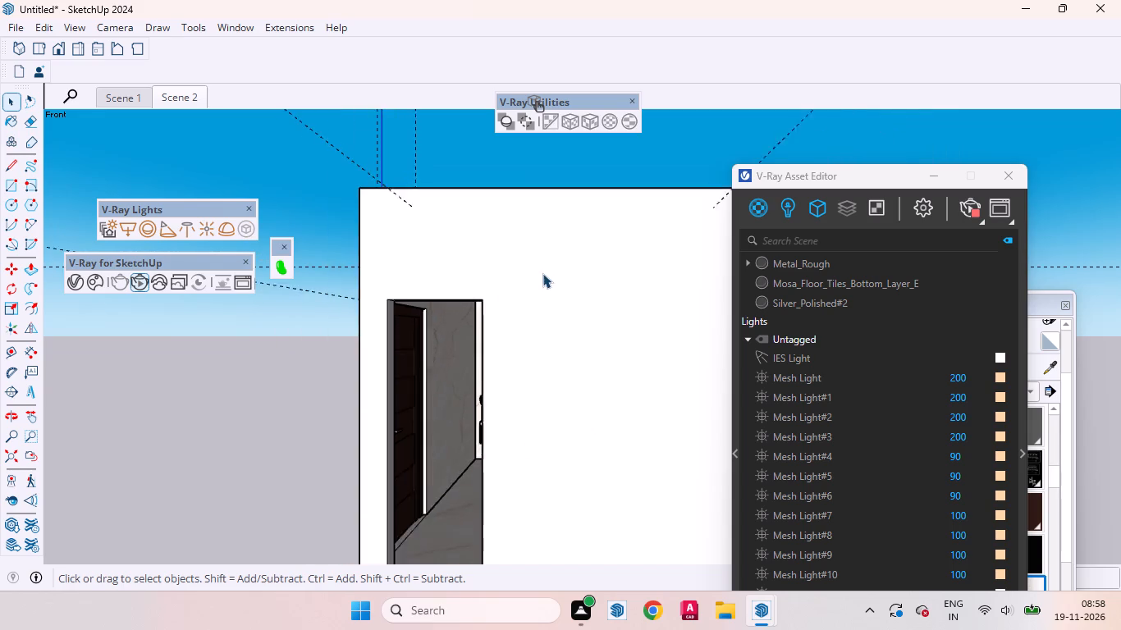
scroll(542, 273, down, 5)
click(552, 341)
double_click(552, 344)
click(556, 367)
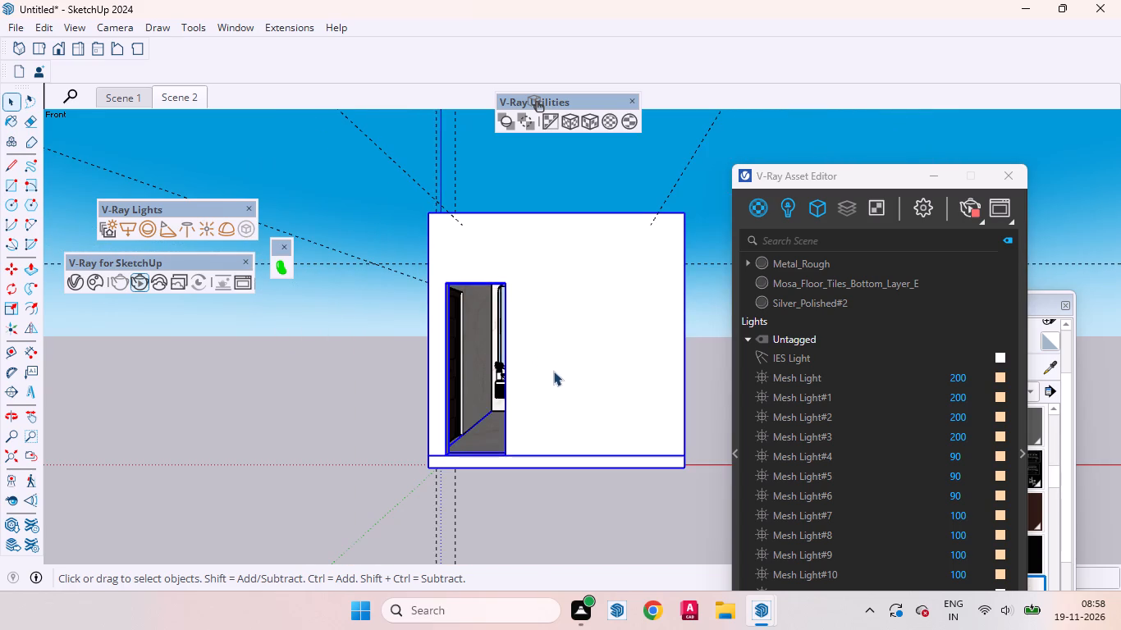
double_click(555, 382)
click(556, 382)
scroll(474, 299, up, 3)
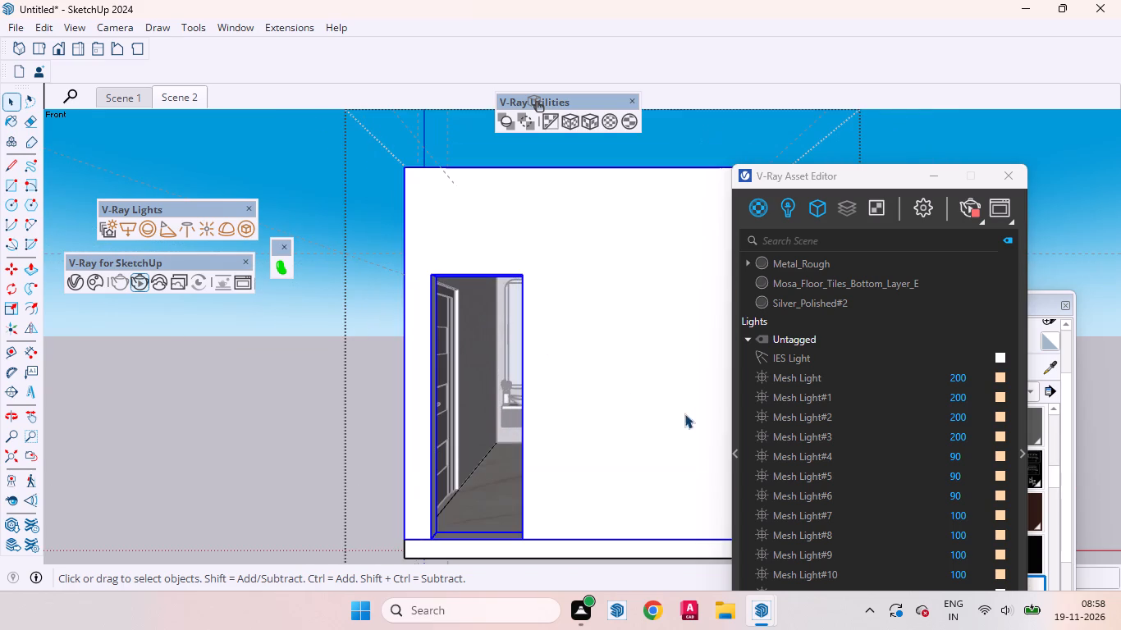
click(618, 389)
double_click(596, 381)
click(585, 350)
scroll(501, 262, up, 7)
middle_drag(454, 273, 446, 166)
scroll(450, 246, up, 3)
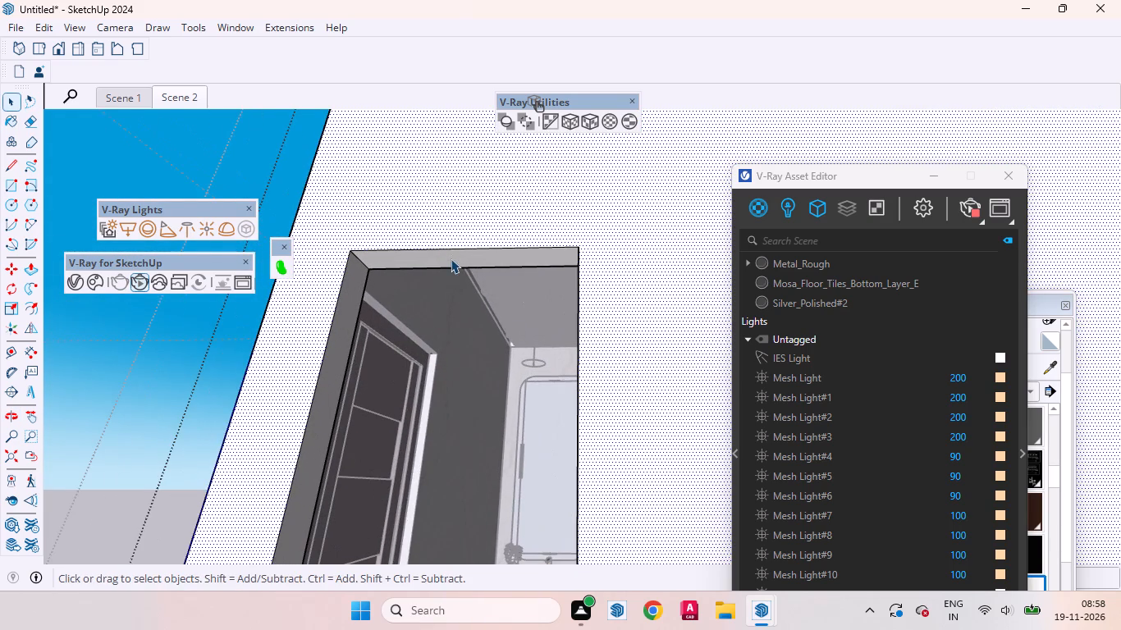
click(451, 259)
key(p)
click(451, 259)
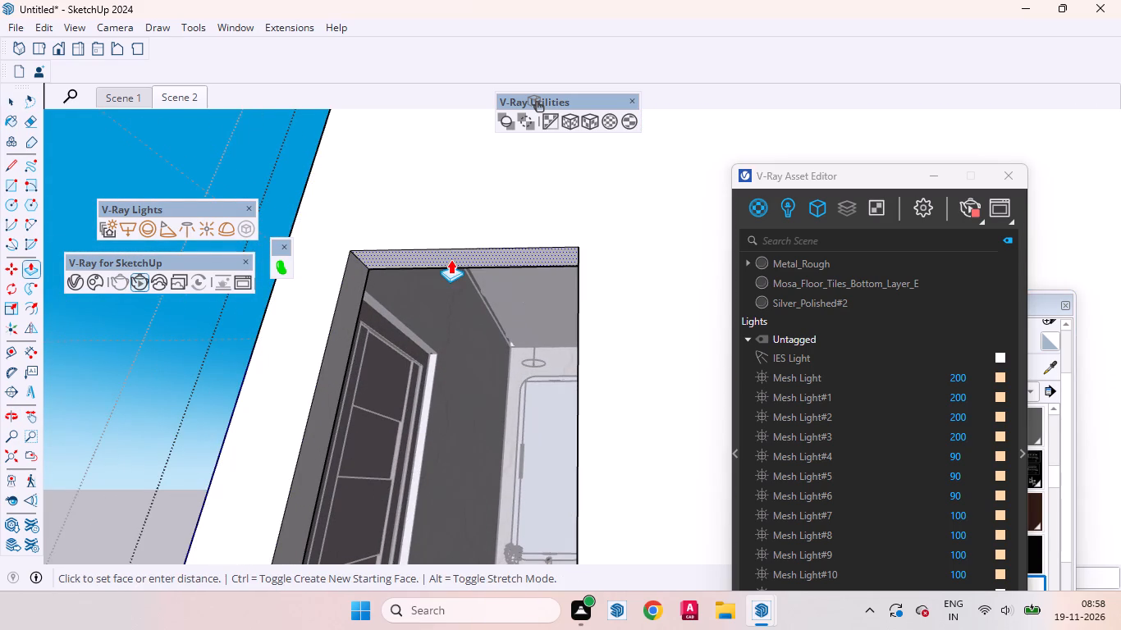
scroll(451, 269, down, 15)
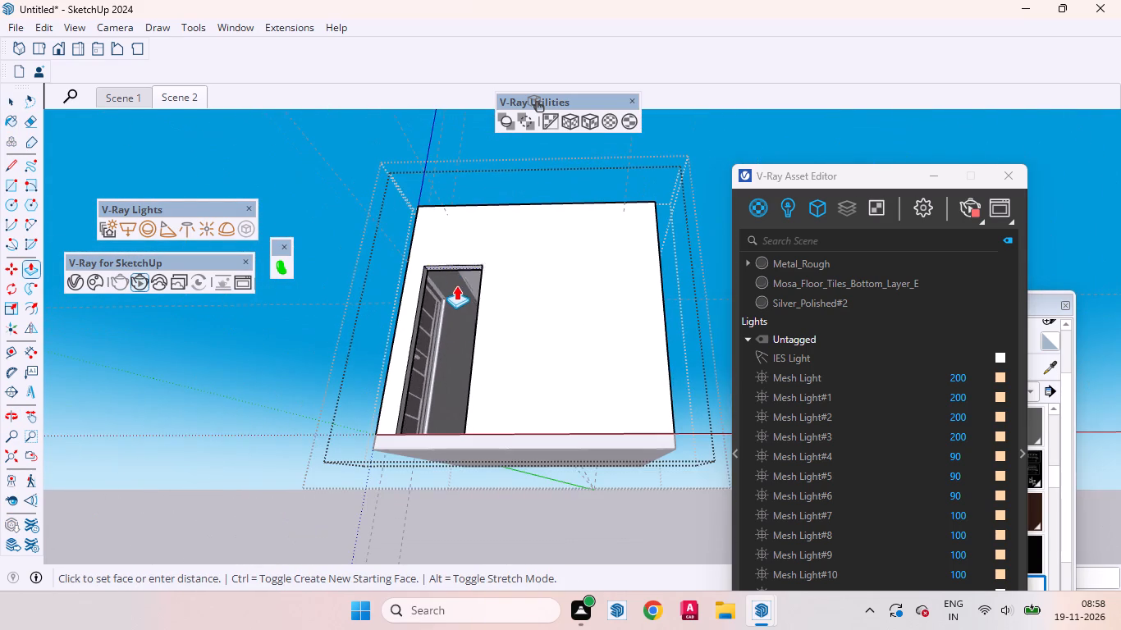
click(465, 436)
key(space)
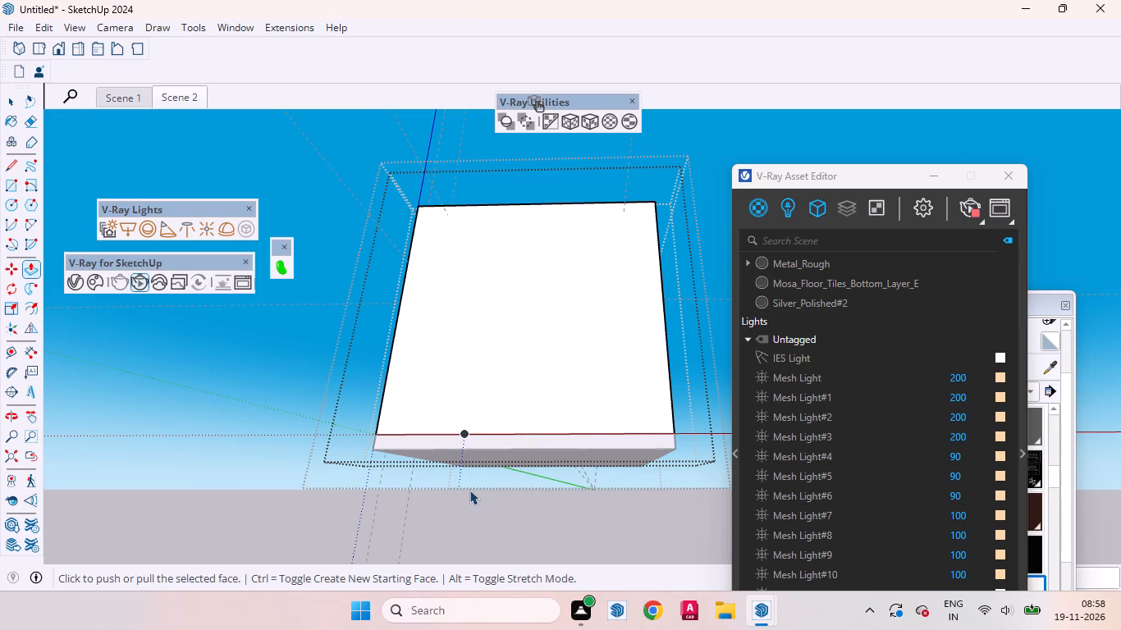
click(468, 500)
middle_drag(395, 313, 742, 502)
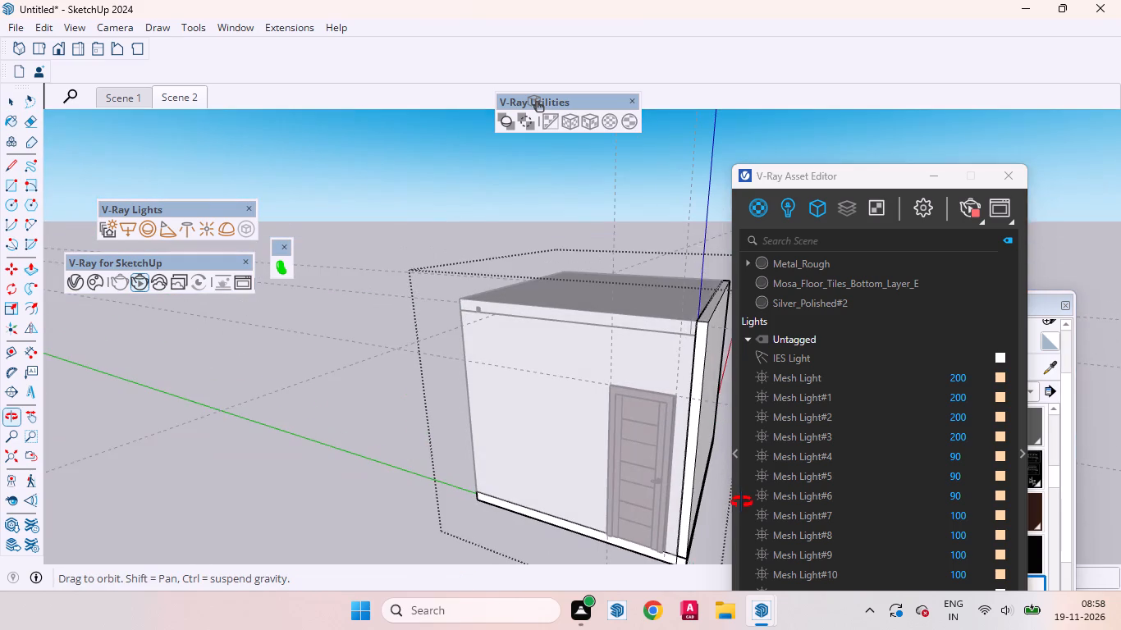
middle_drag(742, 502, 719, 490)
scroll(542, 352, down, 4)
click(413, 505)
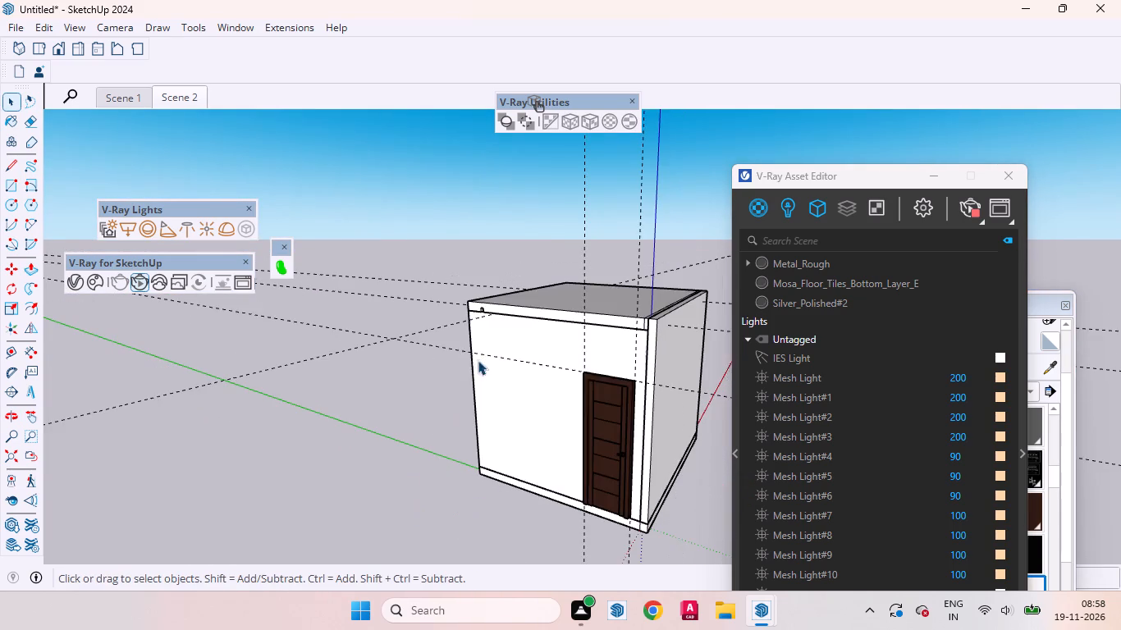
Move the side wall door slightly inward along the red axis, using its bottom outer corner as the base point.
scroll(489, 311, down, 4)
scroll(598, 502, up, 20)
scroll(598, 502, up, 1)
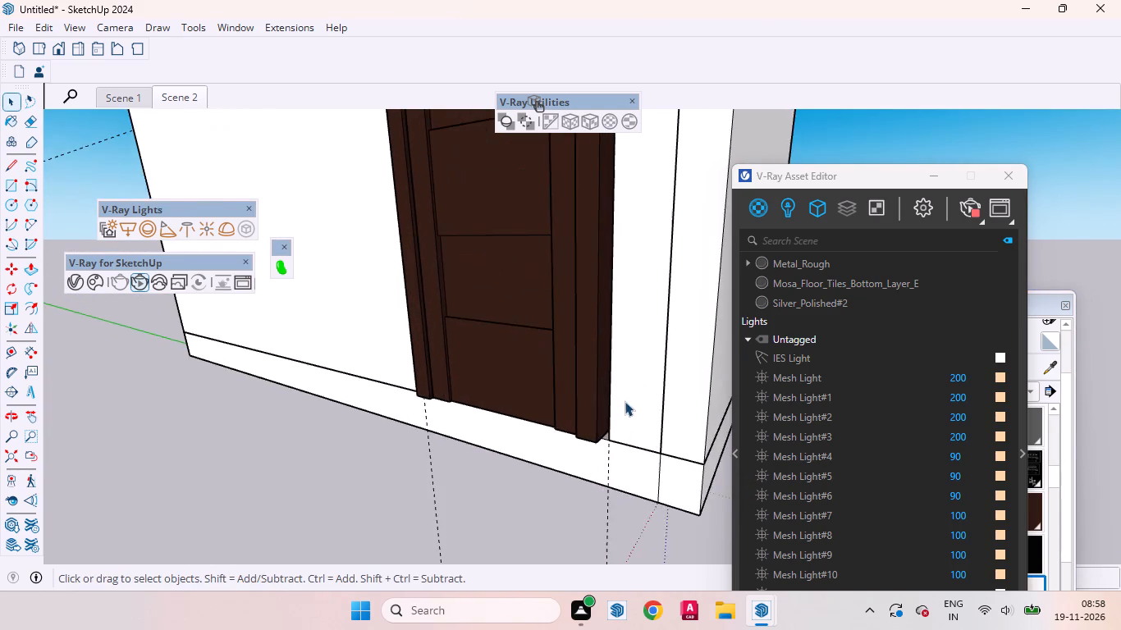
middle_drag(615, 415, 521, 477)
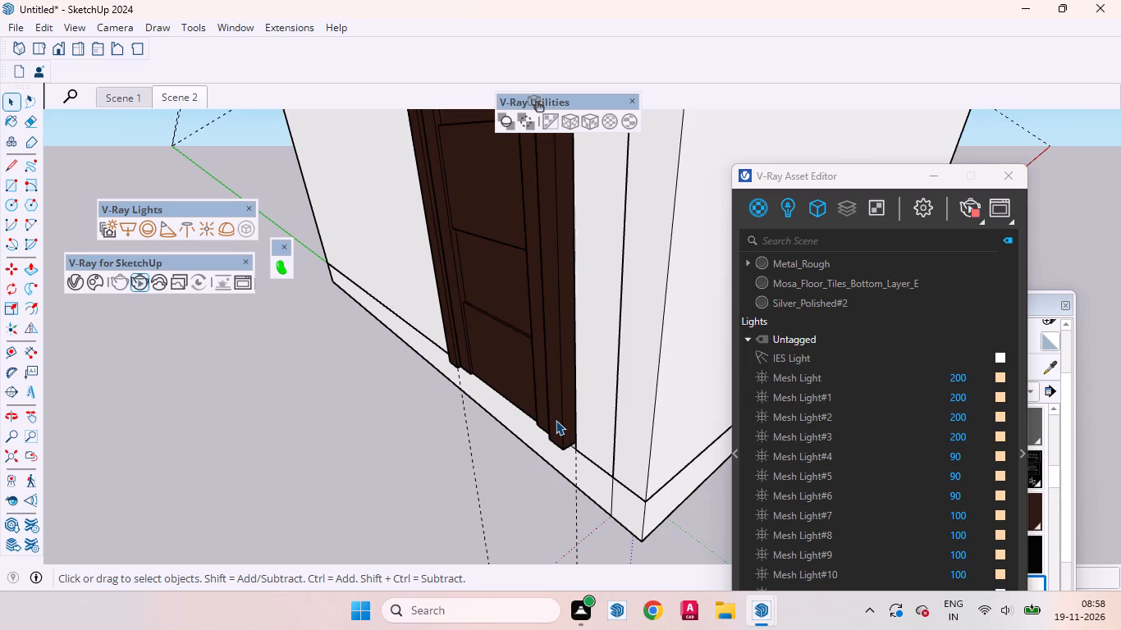
click(556, 420)
scroll(558, 419, up, 8)
middle_drag(575, 458, 526, 463)
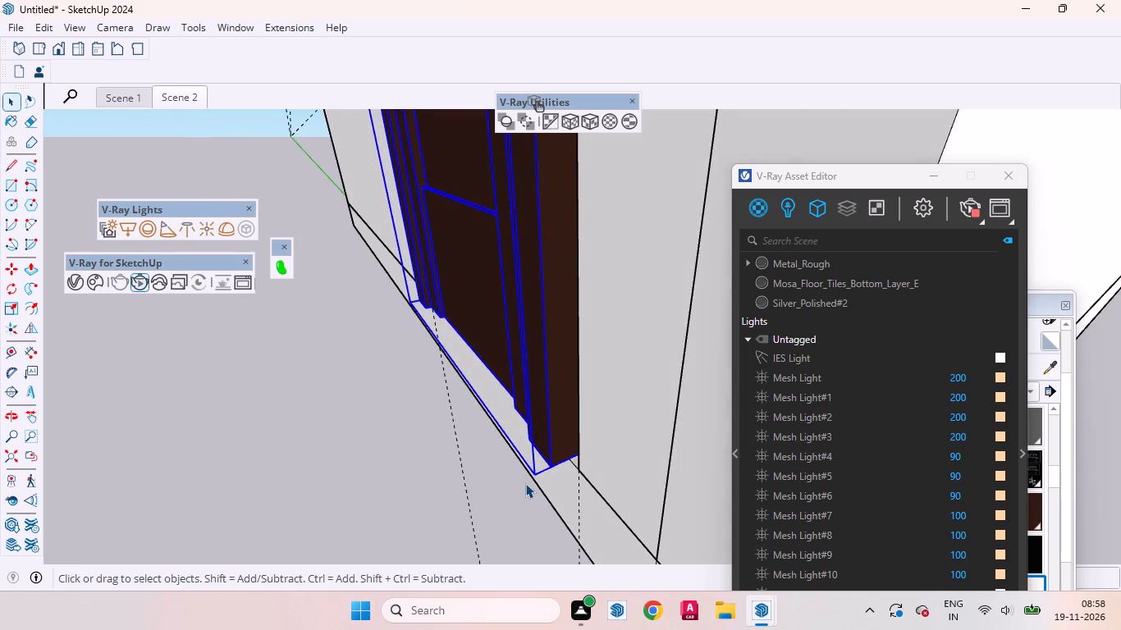
click(525, 483)
key(m)
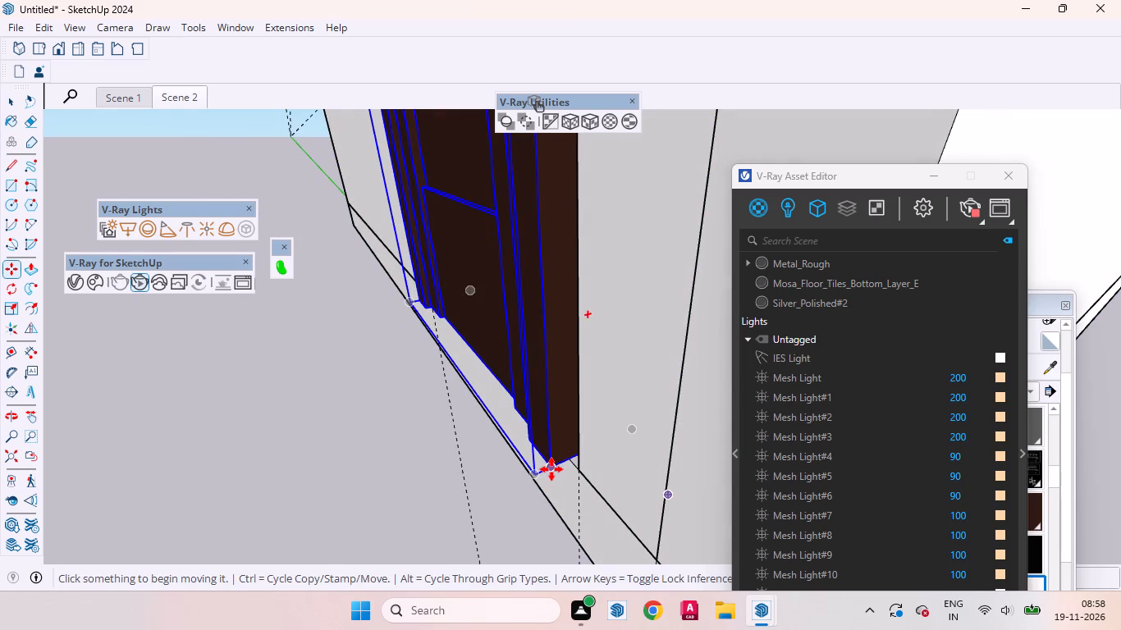
click(551, 469)
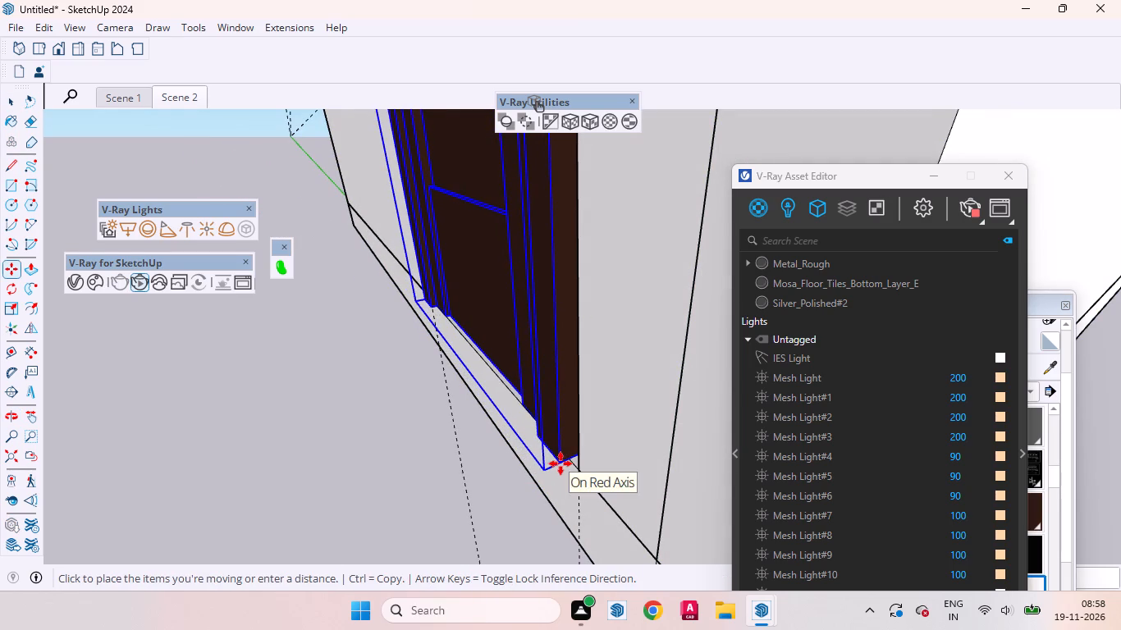
click(560, 463)
key(space)
click(375, 477)
scroll(340, 460, down, 15)
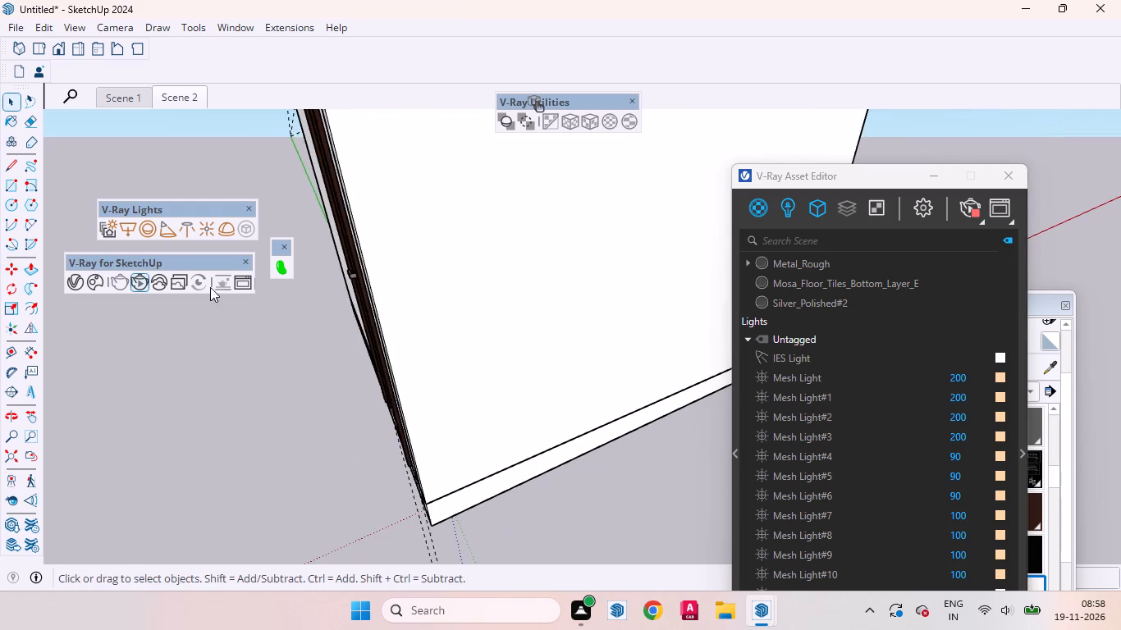
Return to the Scene 2 view.
click(189, 94)
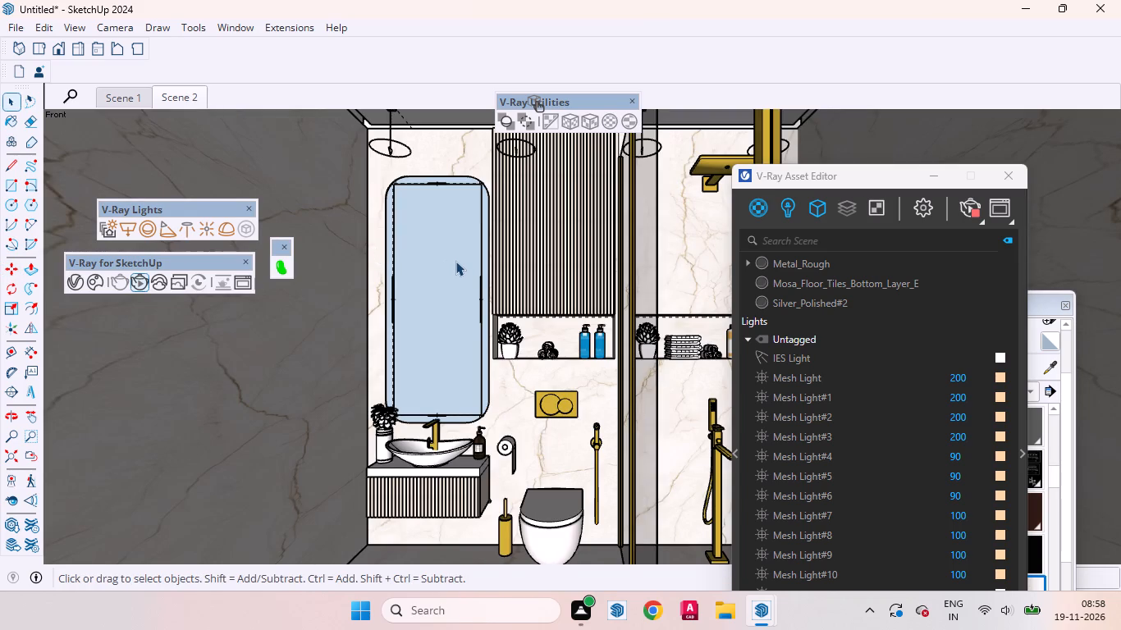
middle_drag(391, 300, 381, 307)
click(177, 95)
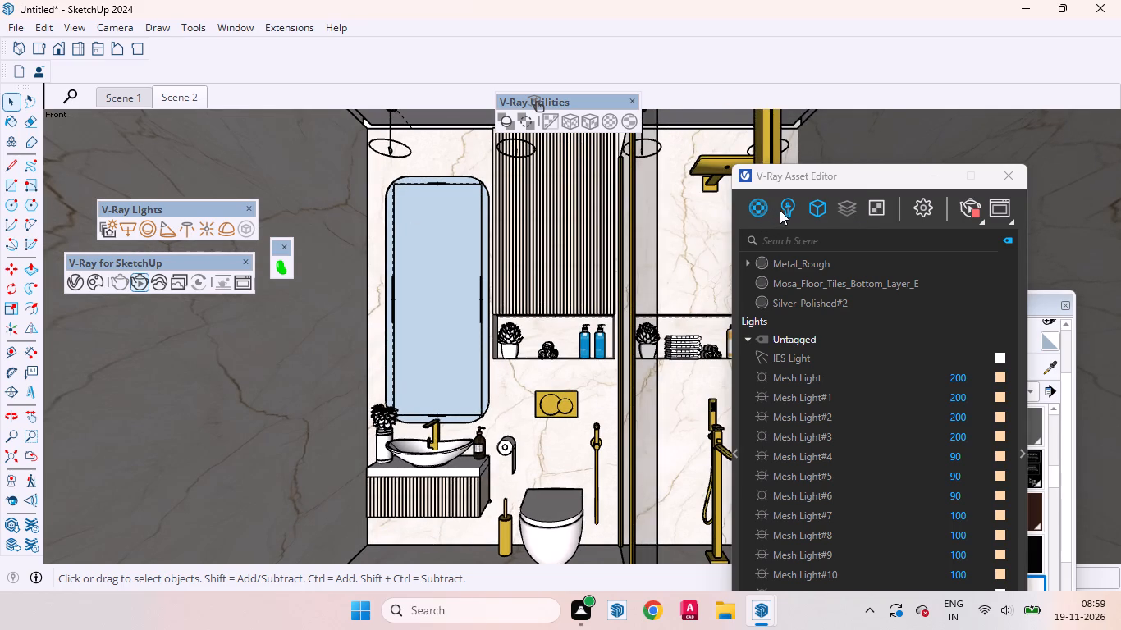
Show only the lights in the V-Ray Asset Editor and set the IES Light's colour temperature to 5000 K.
click(780, 210)
drag(867, 182, 449, 102)
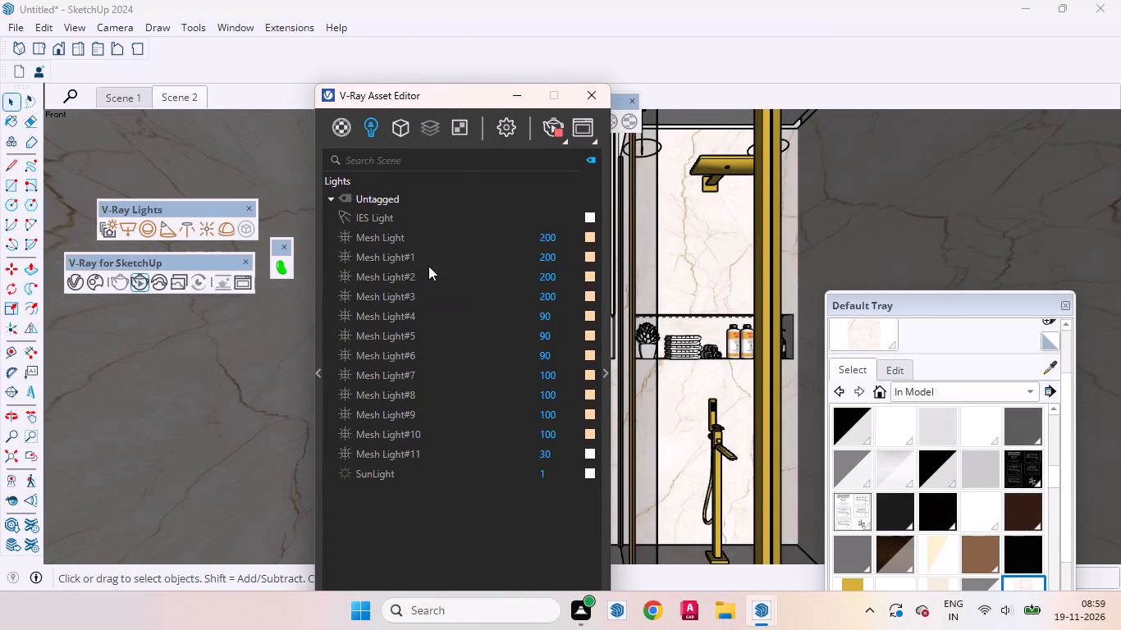
click(586, 238)
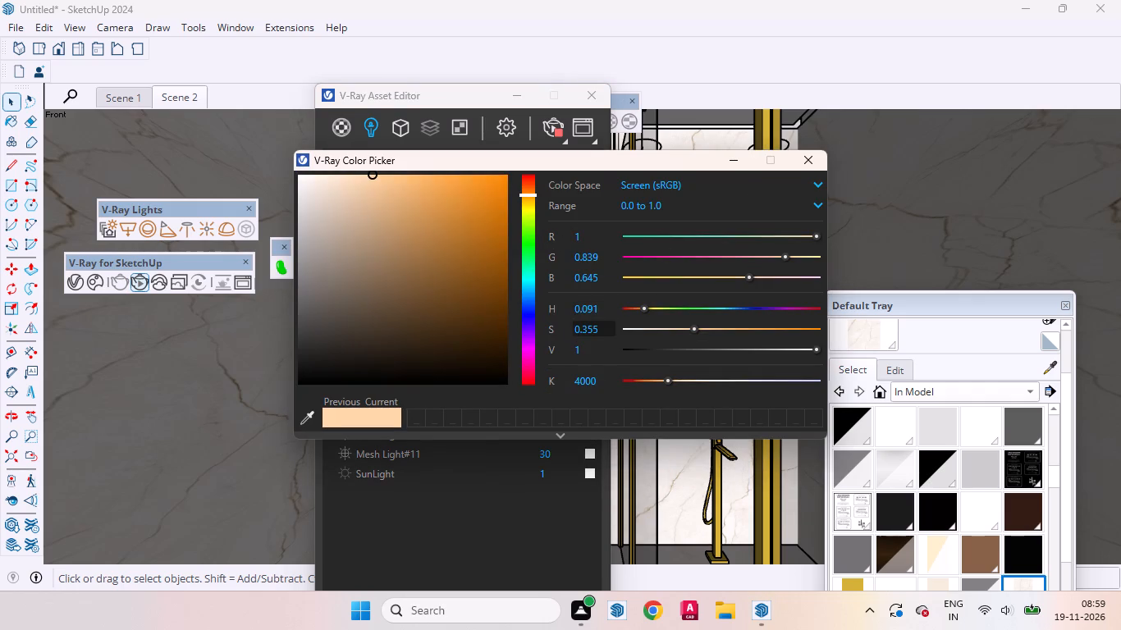
click(797, 162)
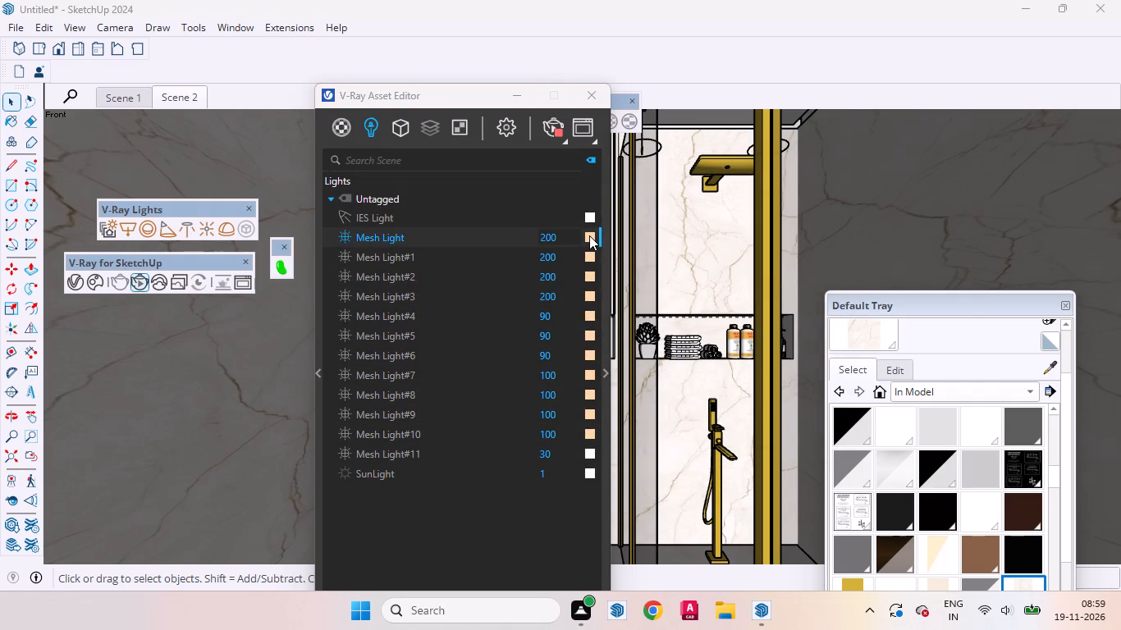
click(591, 218)
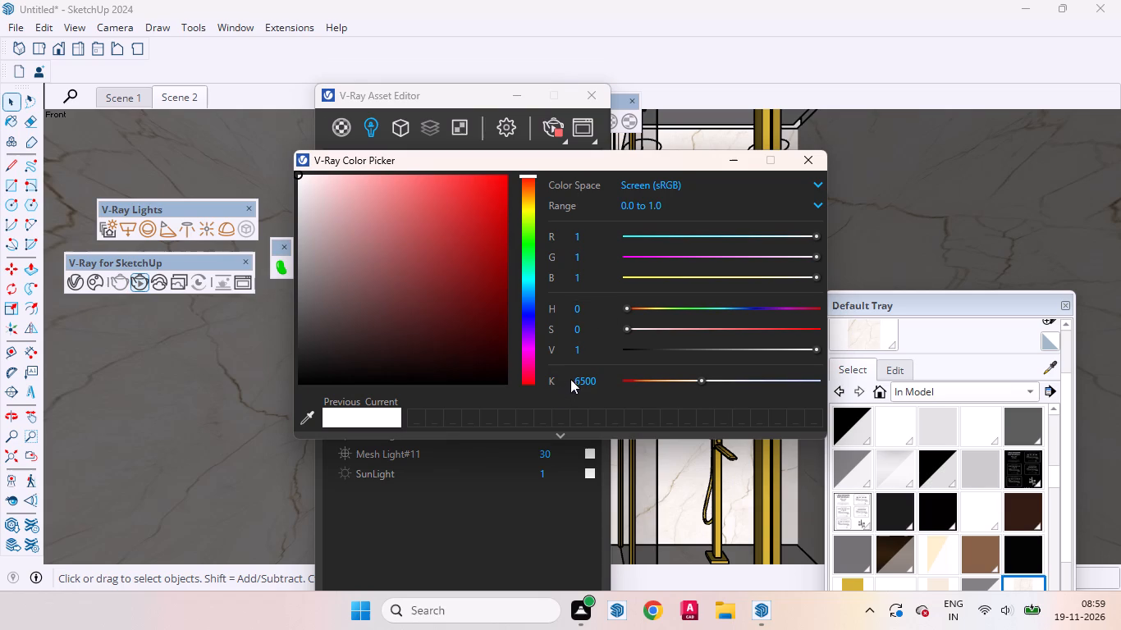
click(583, 380)
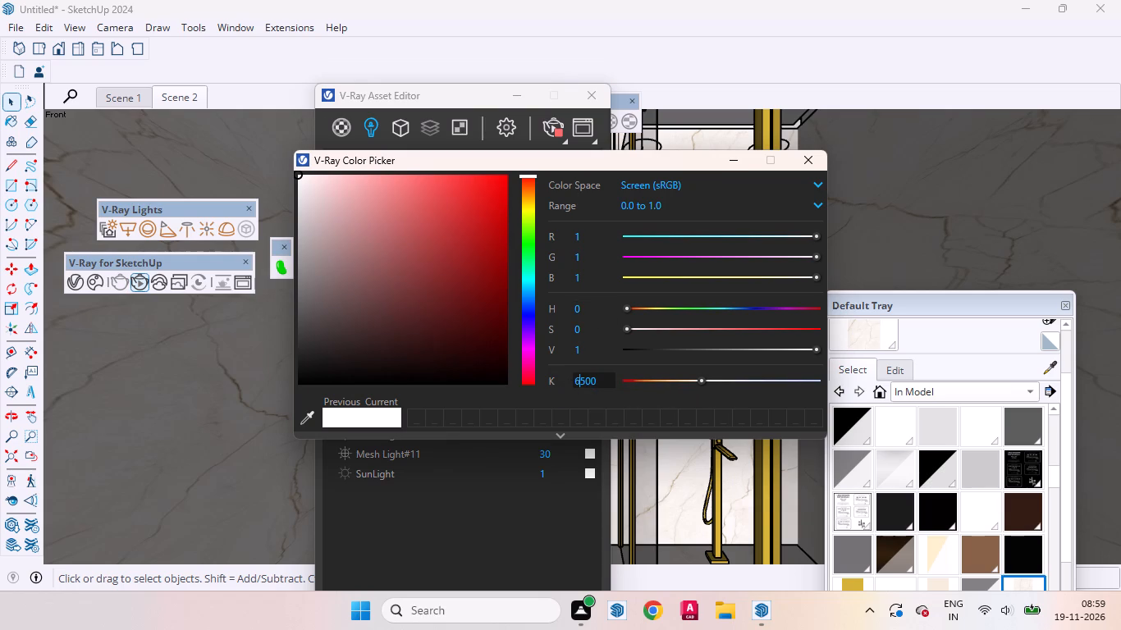
key(BackSpace)
click(602, 382)
key(0)
key(Return)
click(806, 165)
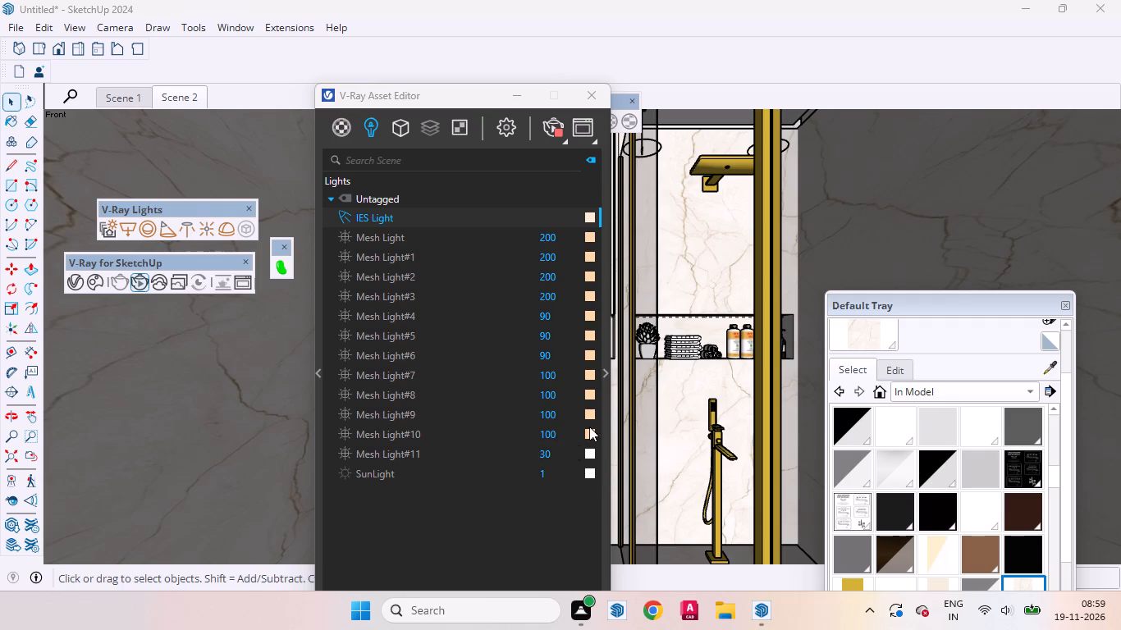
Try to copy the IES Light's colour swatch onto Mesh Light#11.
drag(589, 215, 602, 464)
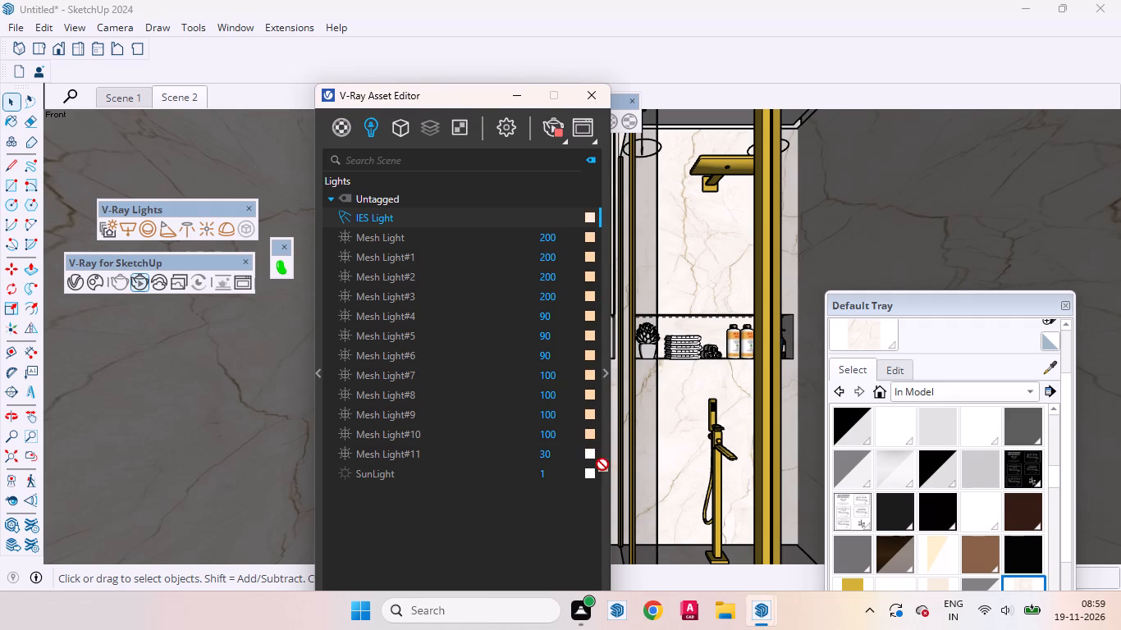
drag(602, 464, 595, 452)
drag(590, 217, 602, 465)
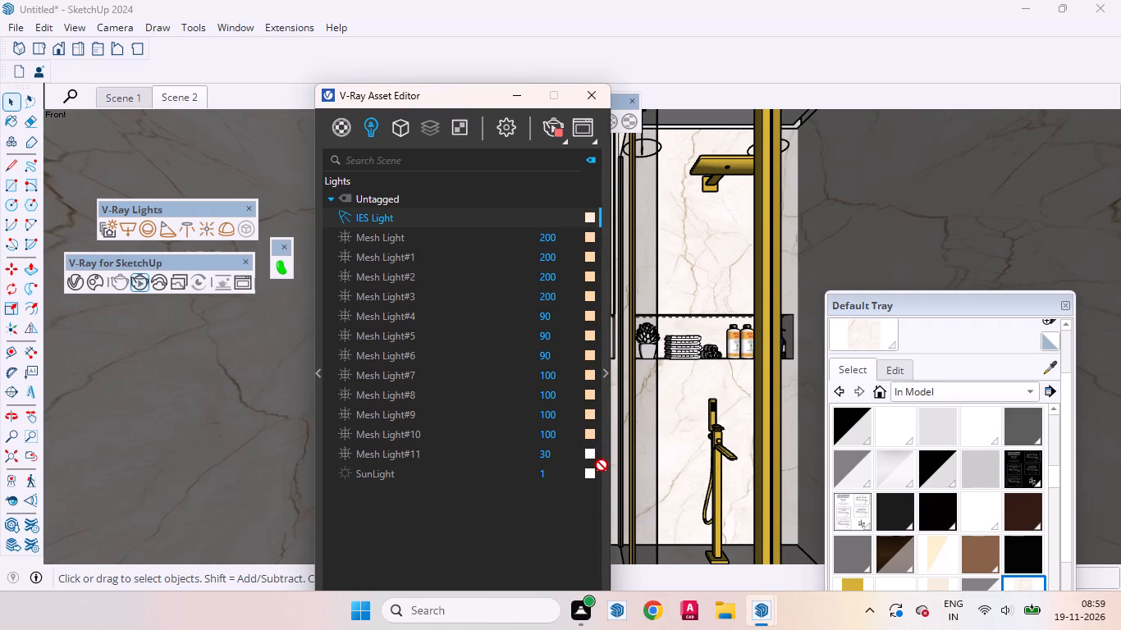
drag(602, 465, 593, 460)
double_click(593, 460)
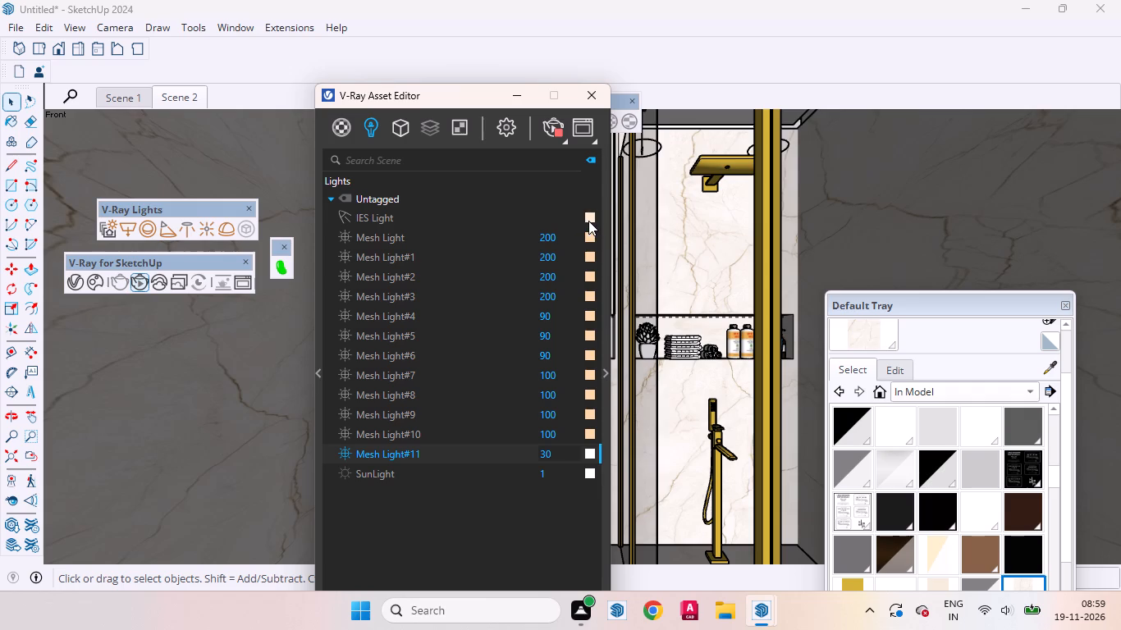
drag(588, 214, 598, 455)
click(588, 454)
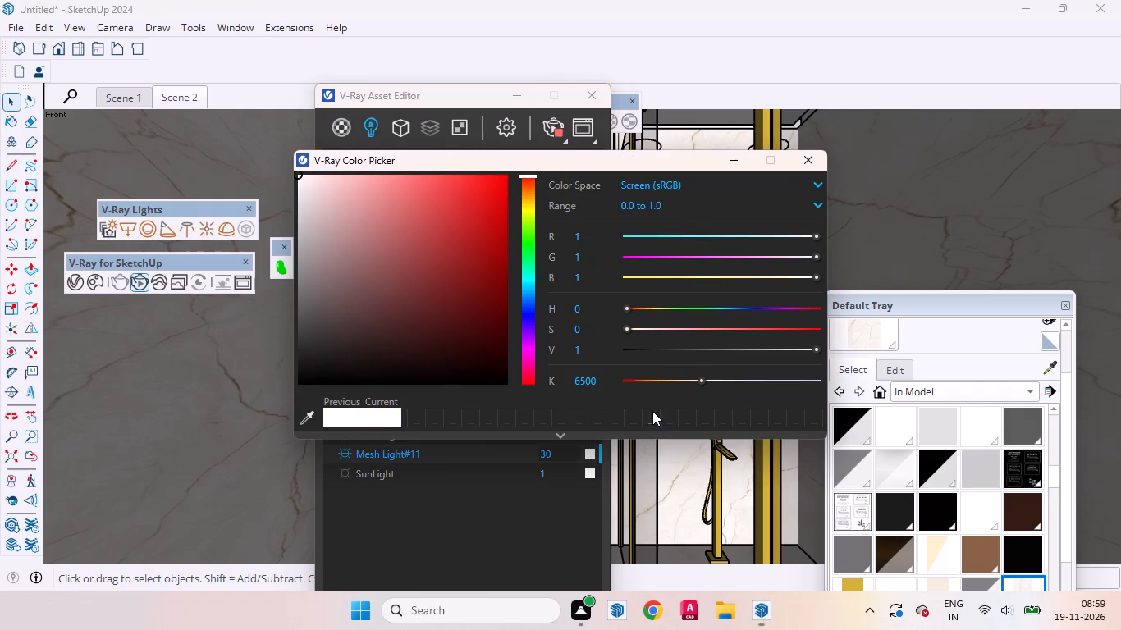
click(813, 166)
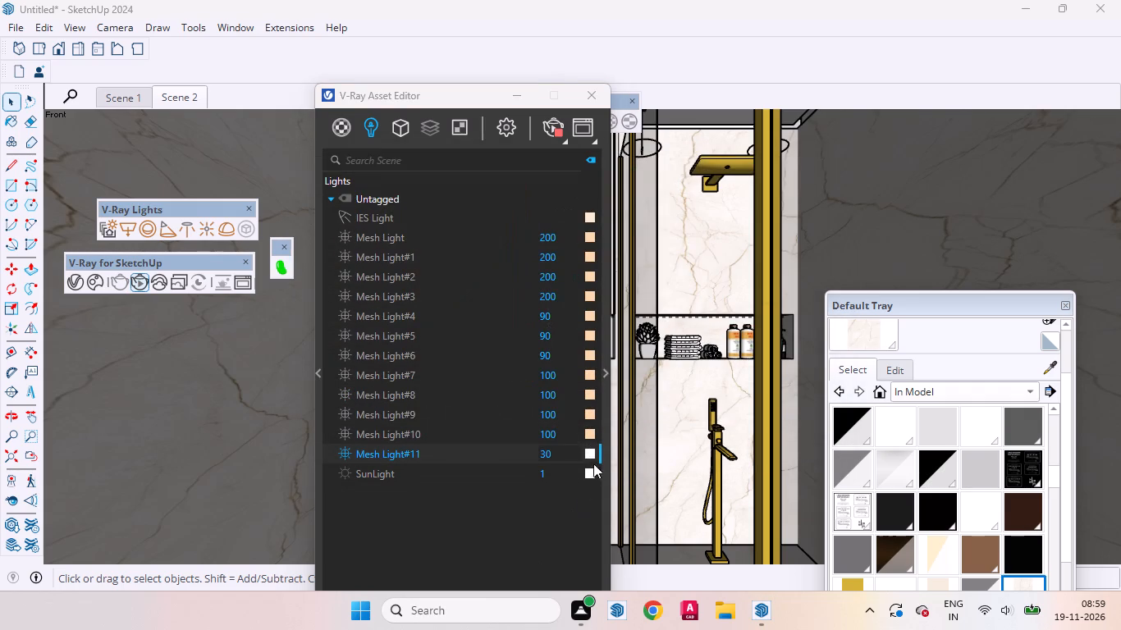
Set Mesh Light#11's colour temperature to 5000 K.
click(588, 454)
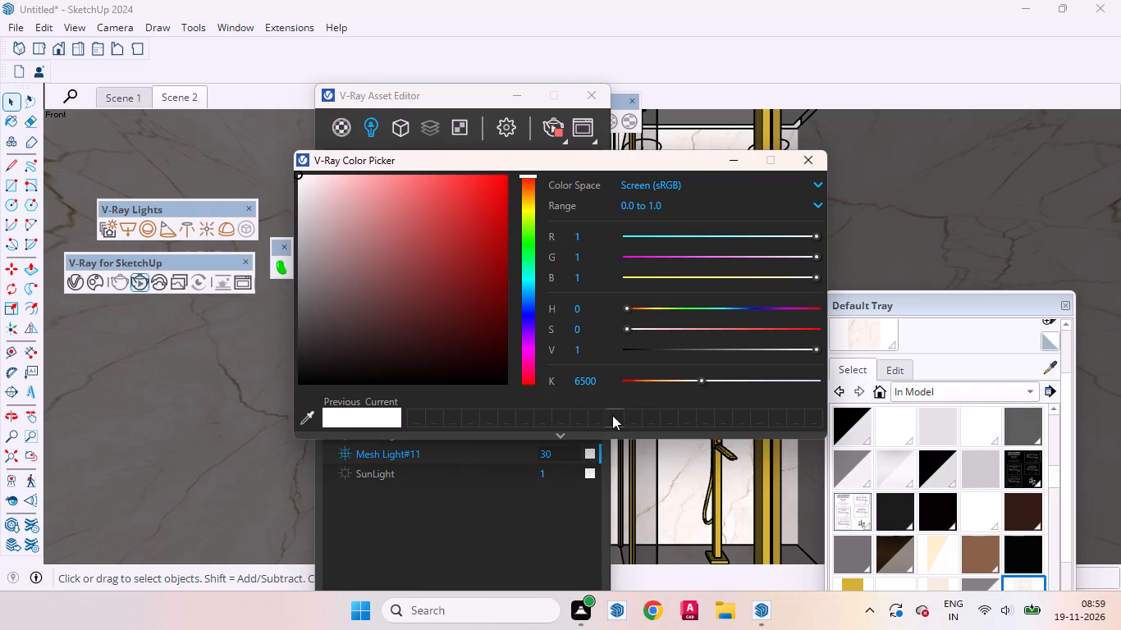
click(583, 374)
key(BackSpace)
key(BackSpace)
key(3)
key(BackSpace)
text(50)
key(Return)
click(813, 153)
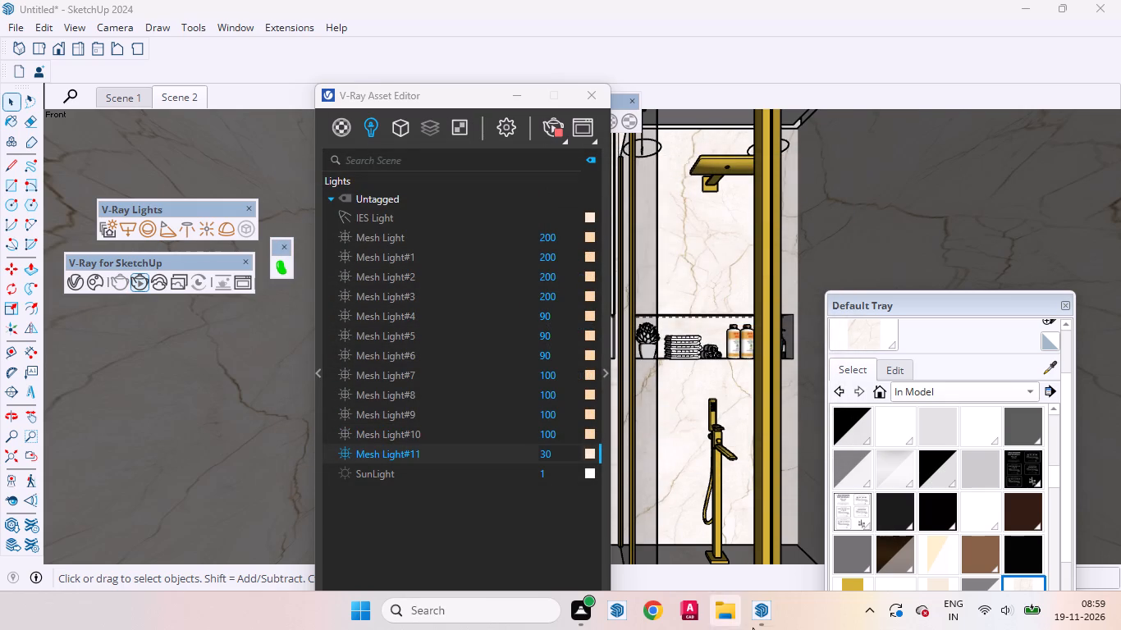
Set the IES Light's intensity to 14450 lm and stop the interactive render.
click(881, 540)
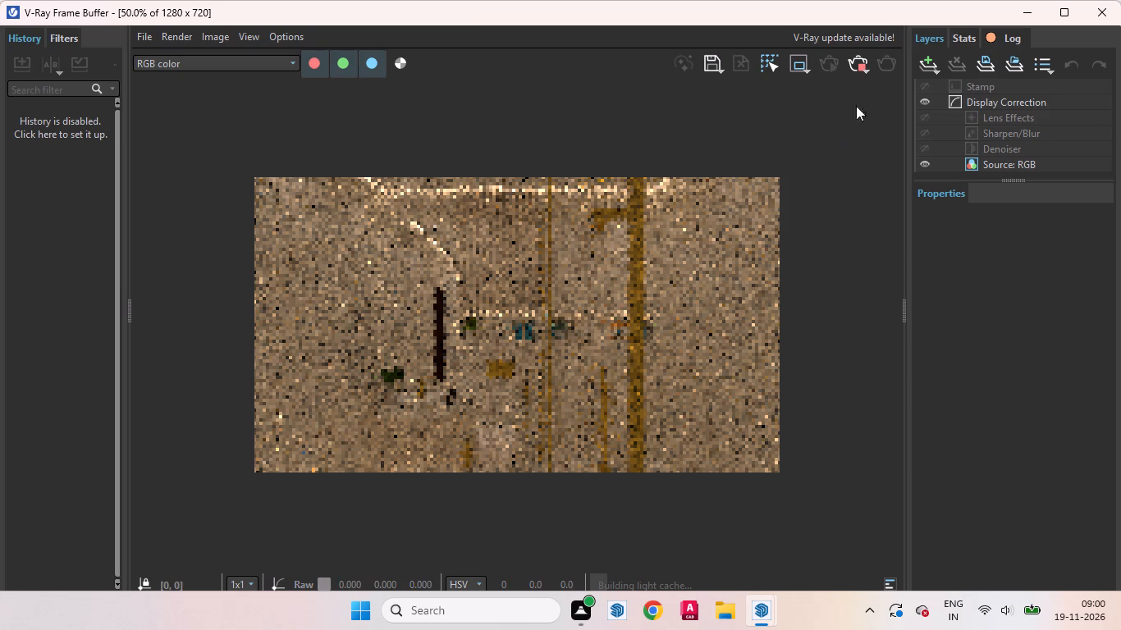
click(1027, 8)
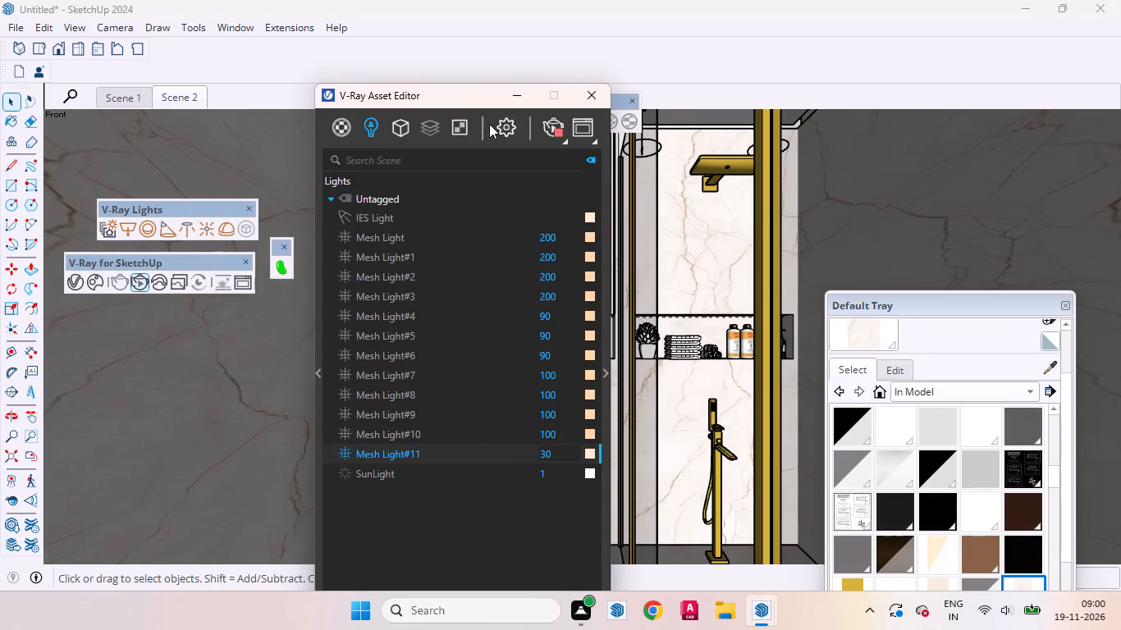
click(370, 130)
click(469, 217)
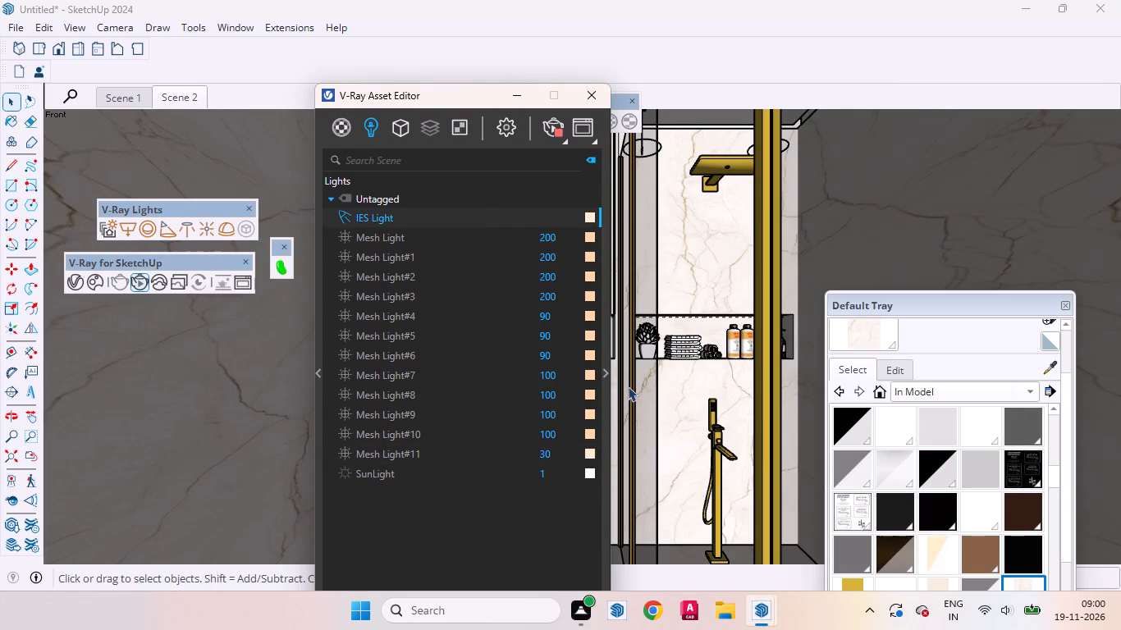
click(608, 378)
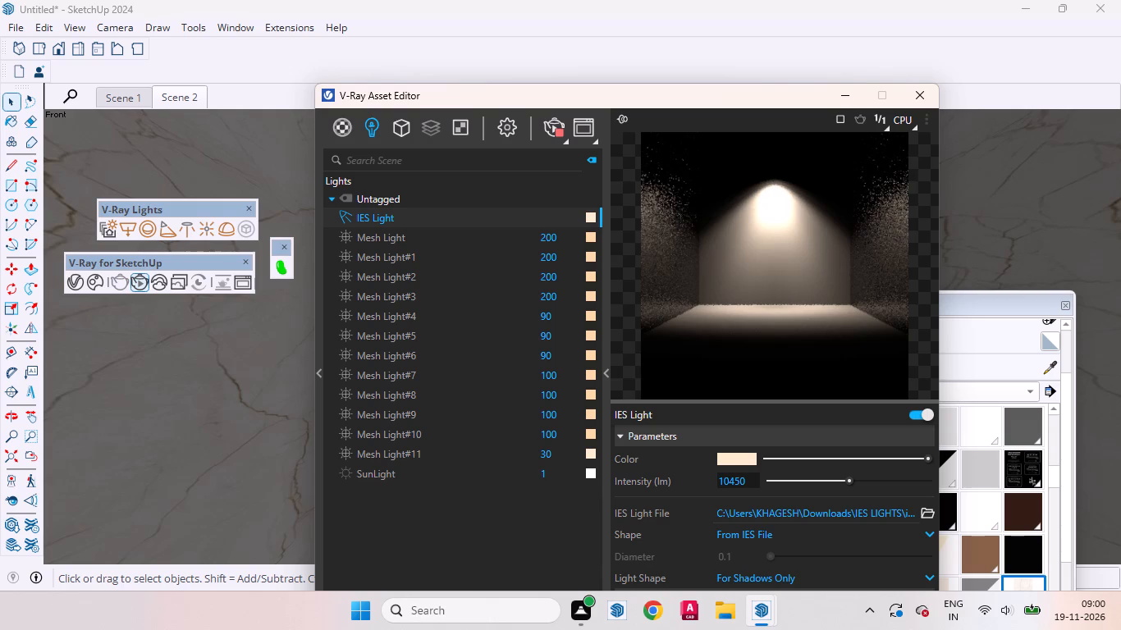
click(730, 481)
key(BackSpace)
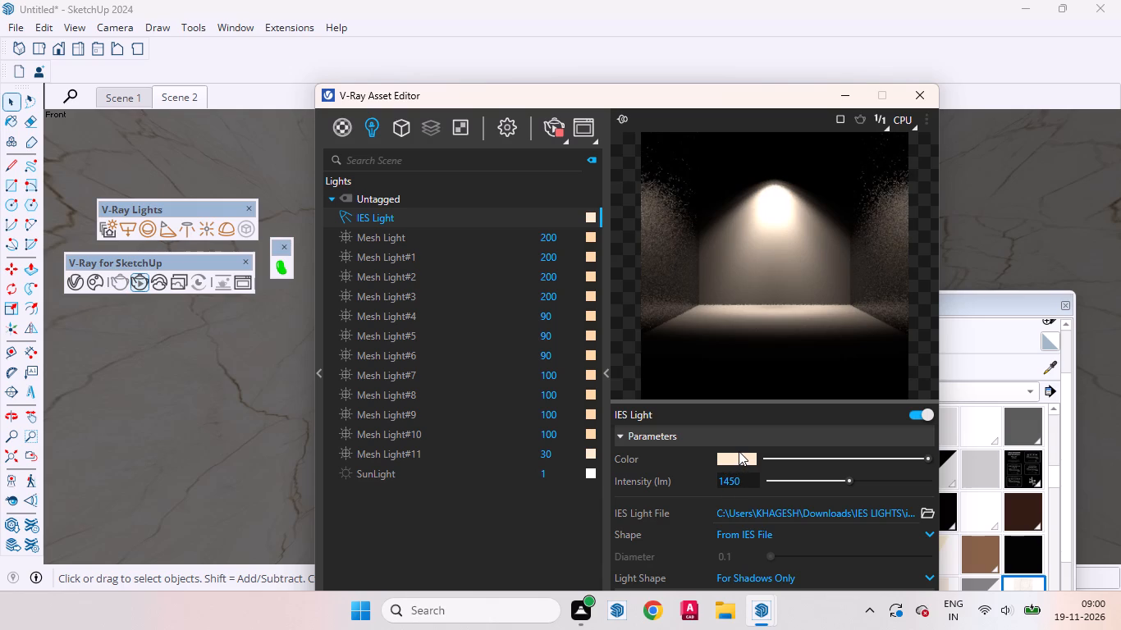
key(4)
key(Return)
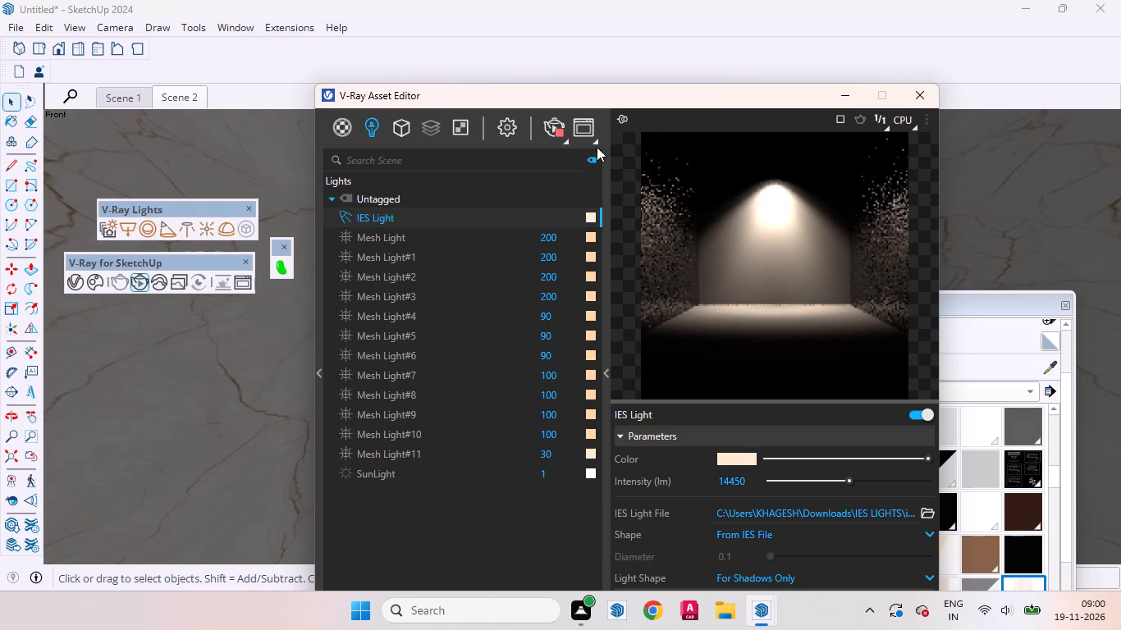
click(547, 135)
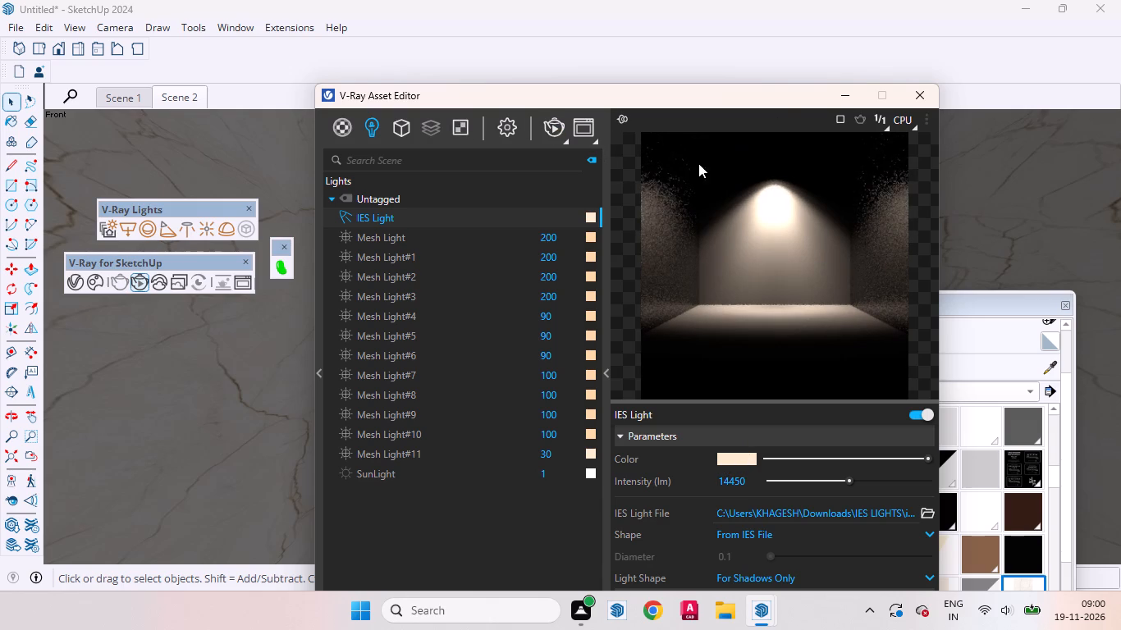
click(605, 368)
Set the render output's aspect ratio to 4:3 - Picture and run a brief interactive test render of Scene 2.
click(168, 102)
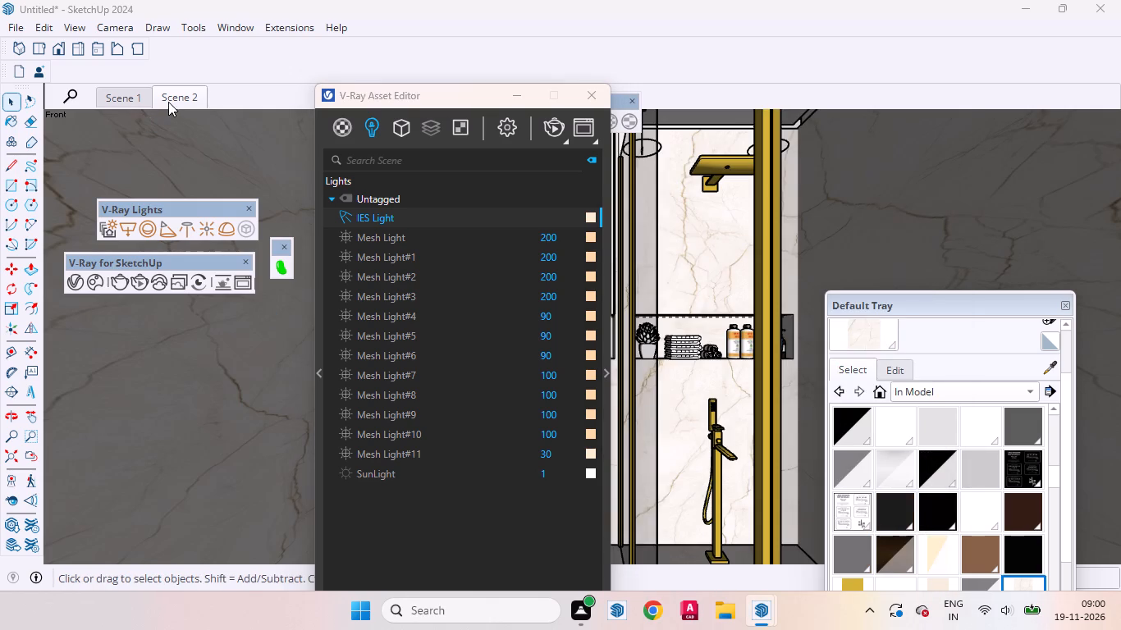
click(501, 130)
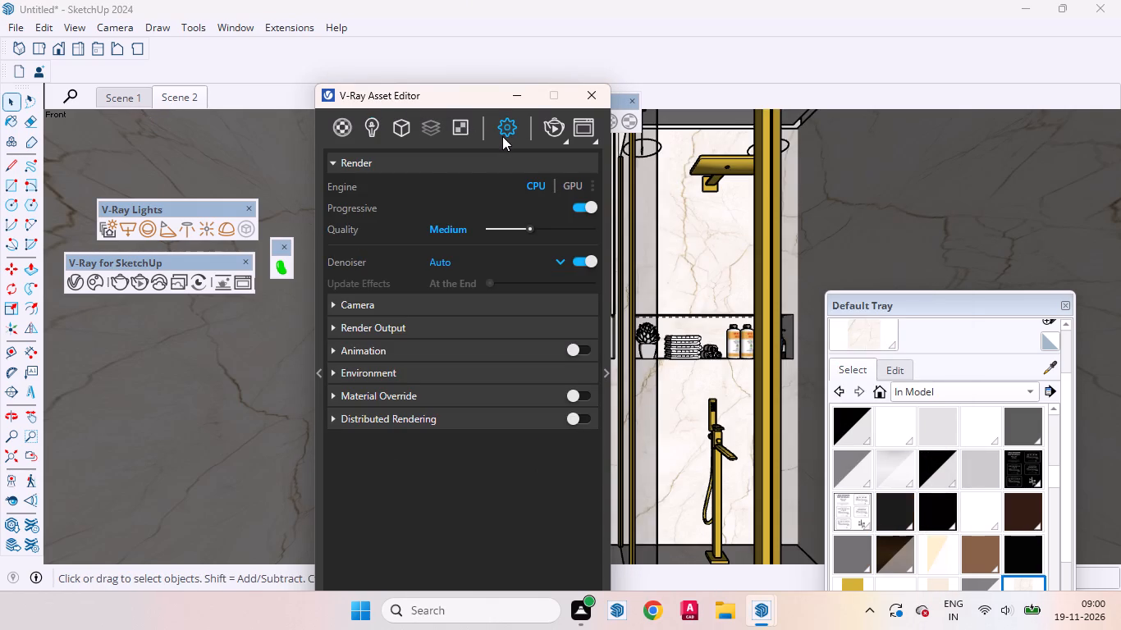
click(432, 331)
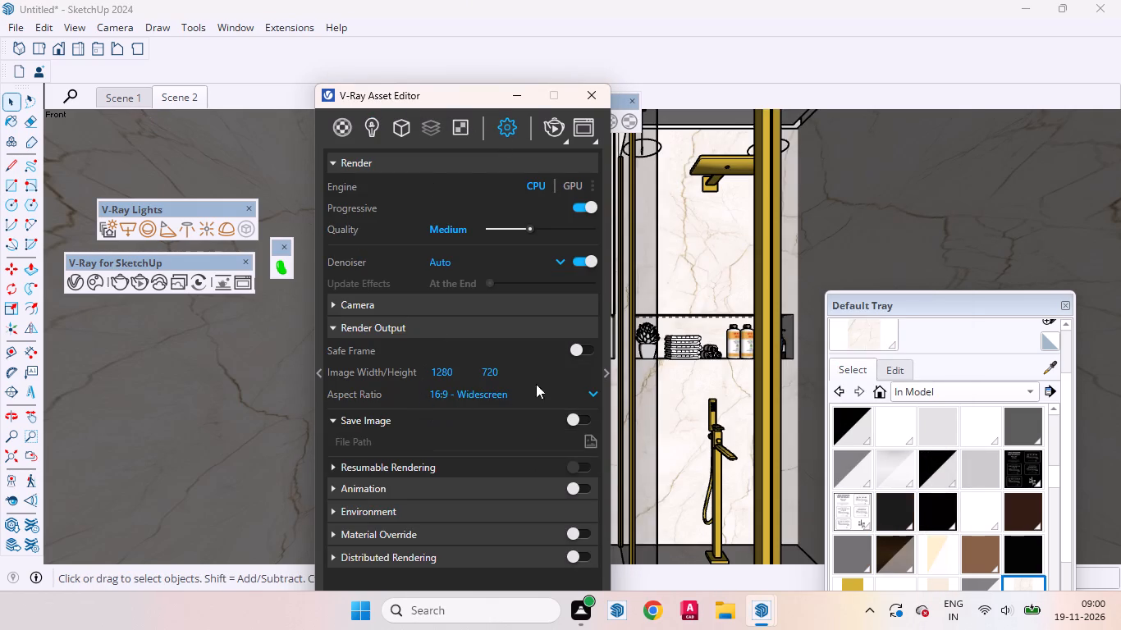
click(583, 389)
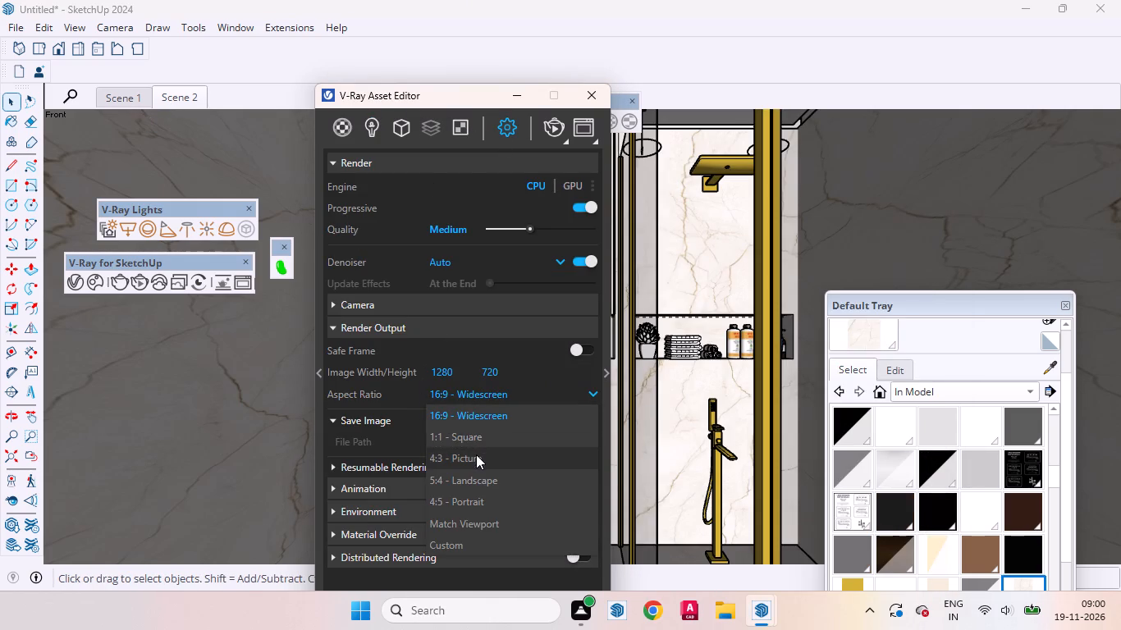
click(476, 454)
click(550, 128)
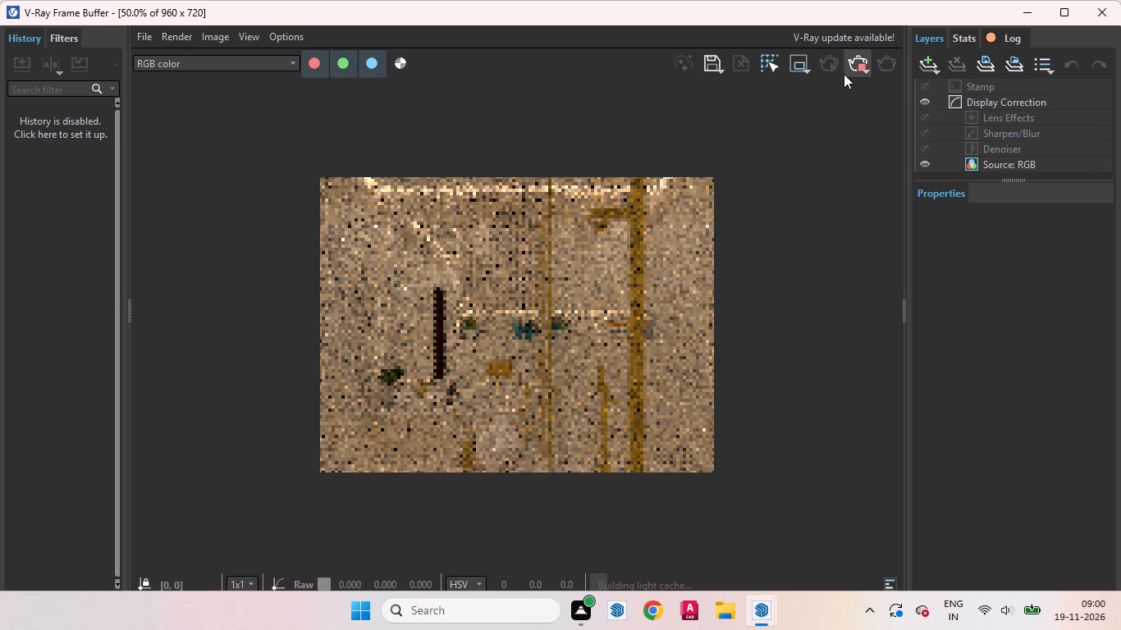
click(861, 52)
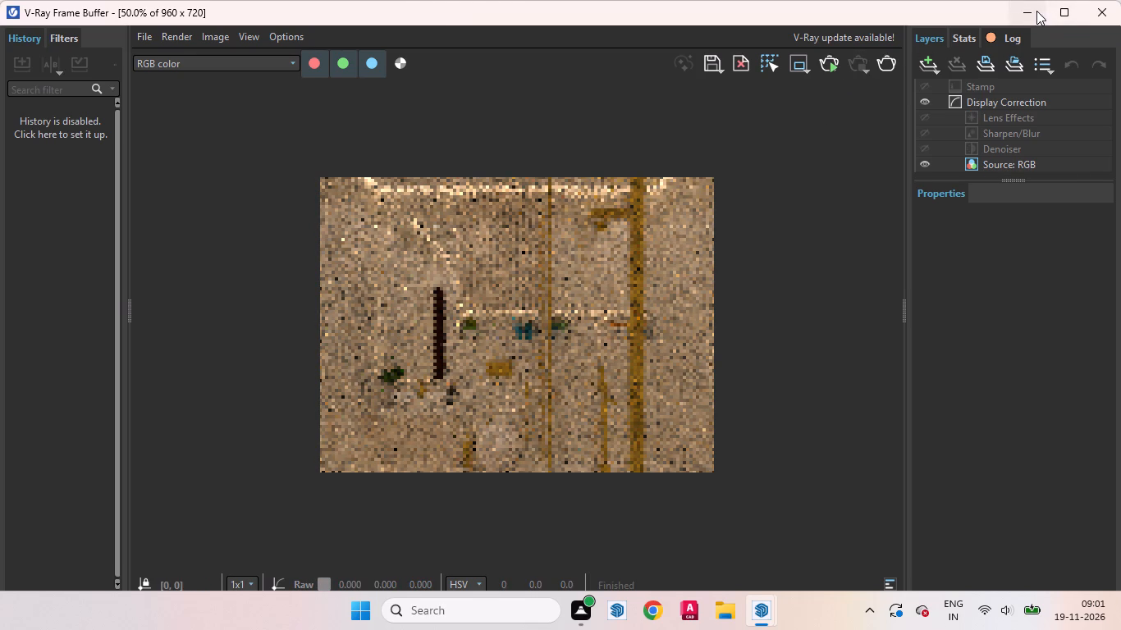
click(1036, 11)
Set the intensity of Mesh Light, Mesh Light#1 and Mesh Light#2 to 300.
drag(419, 97, 657, 93)
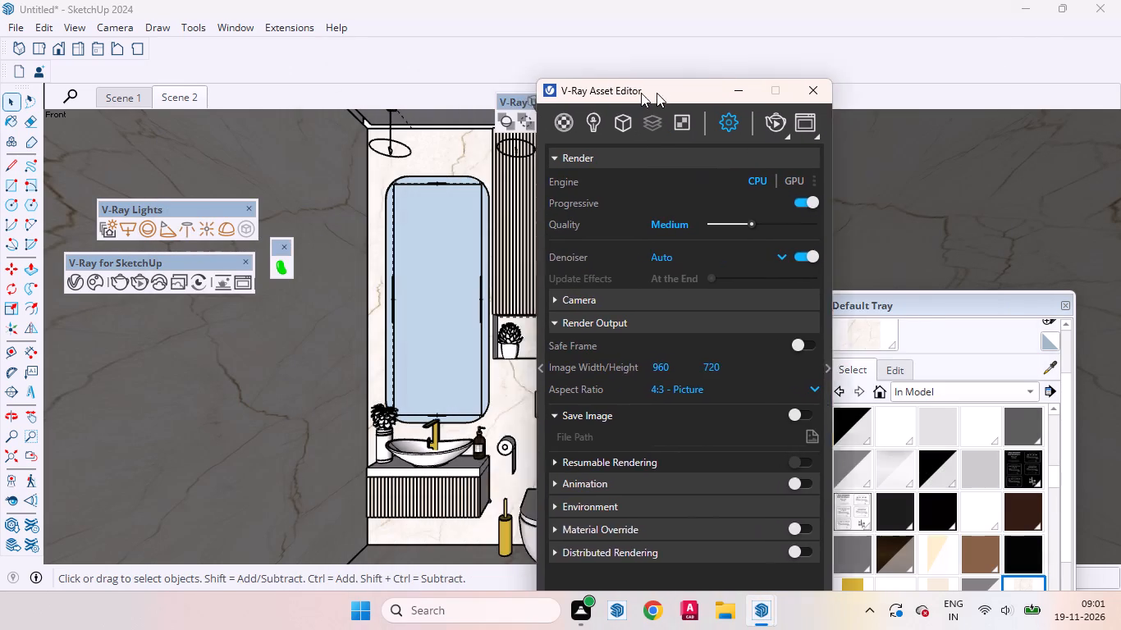
drag(657, 93, 572, 75)
click(517, 103)
drag(613, 76, 495, 71)
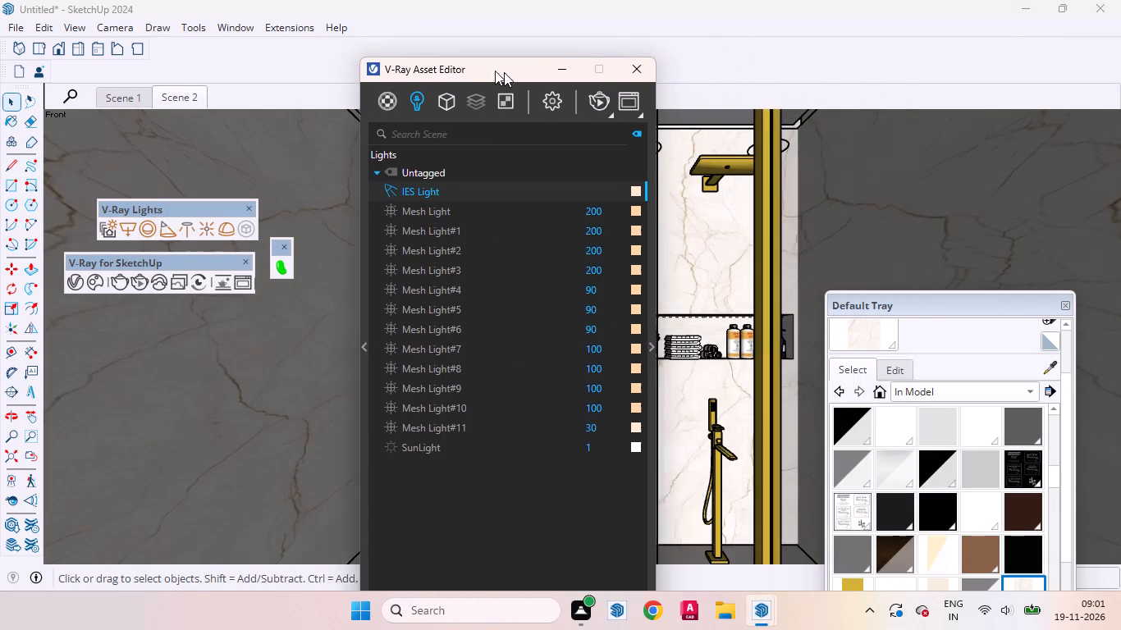
drag(495, 71, 415, 55)
click(501, 194)
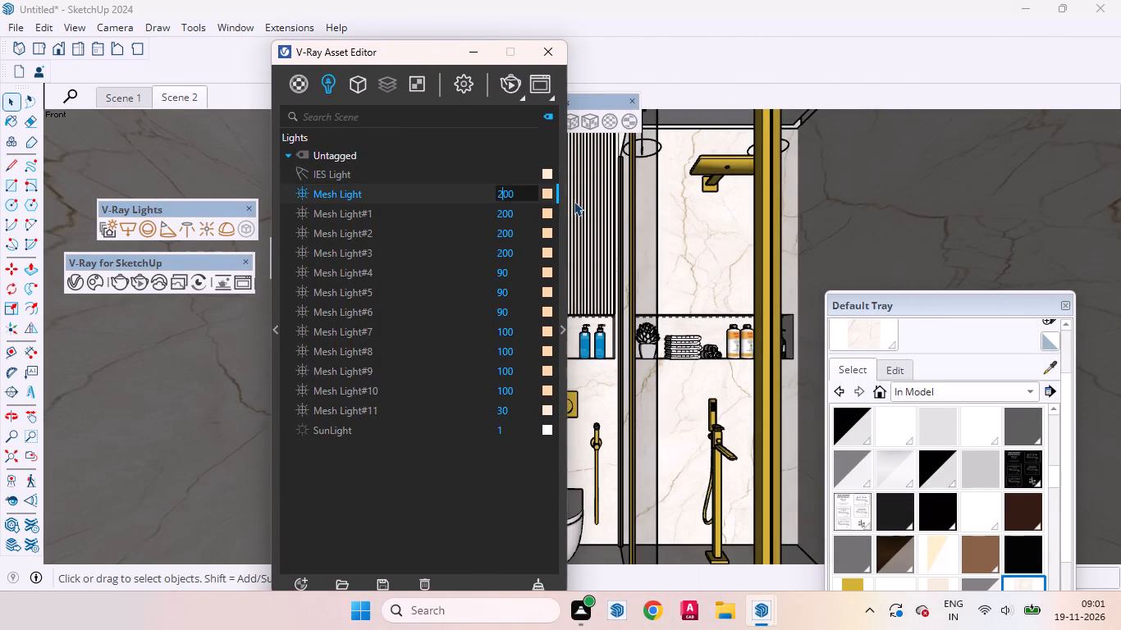
key(BackSpace)
key(3)
click(504, 215)
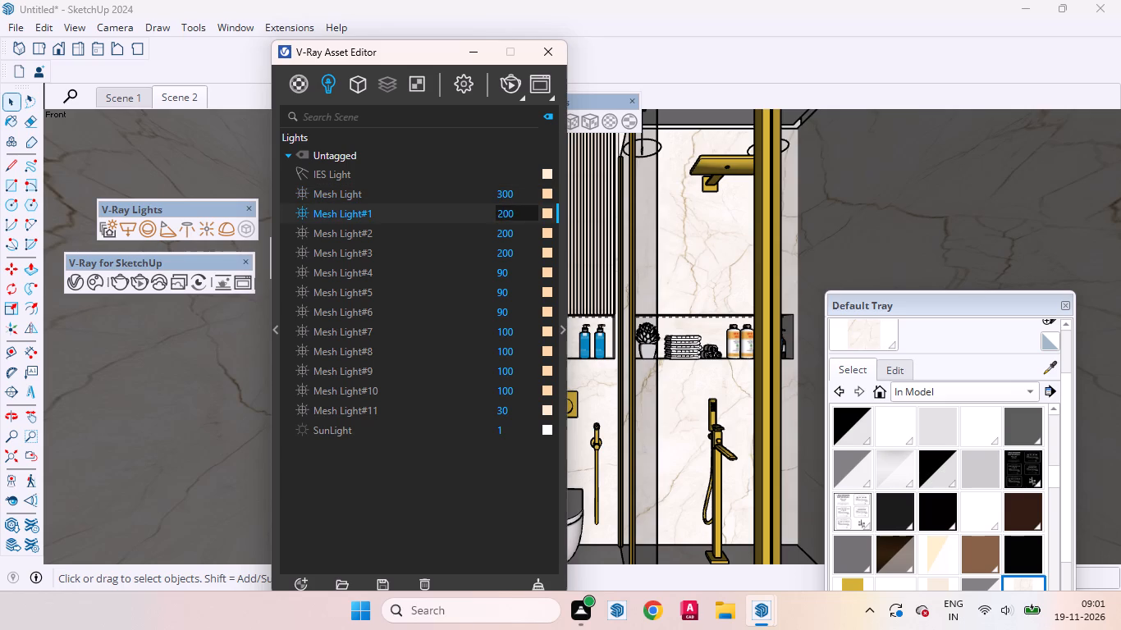
key(BackSpace)
key(3)
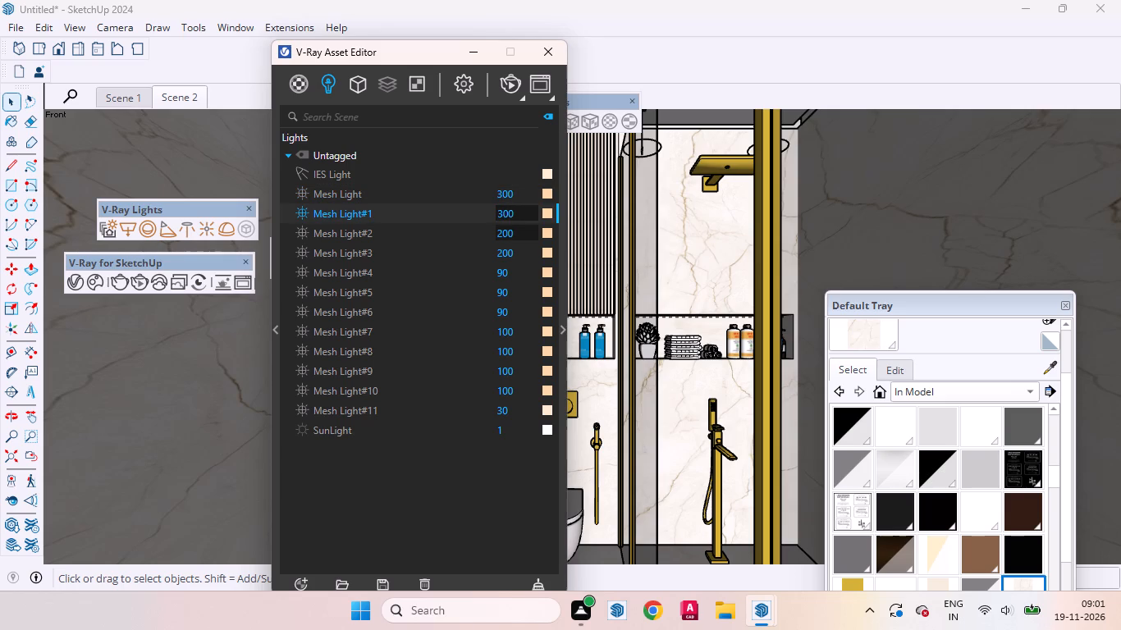
click(501, 232)
key(BackSpace)
key(3)
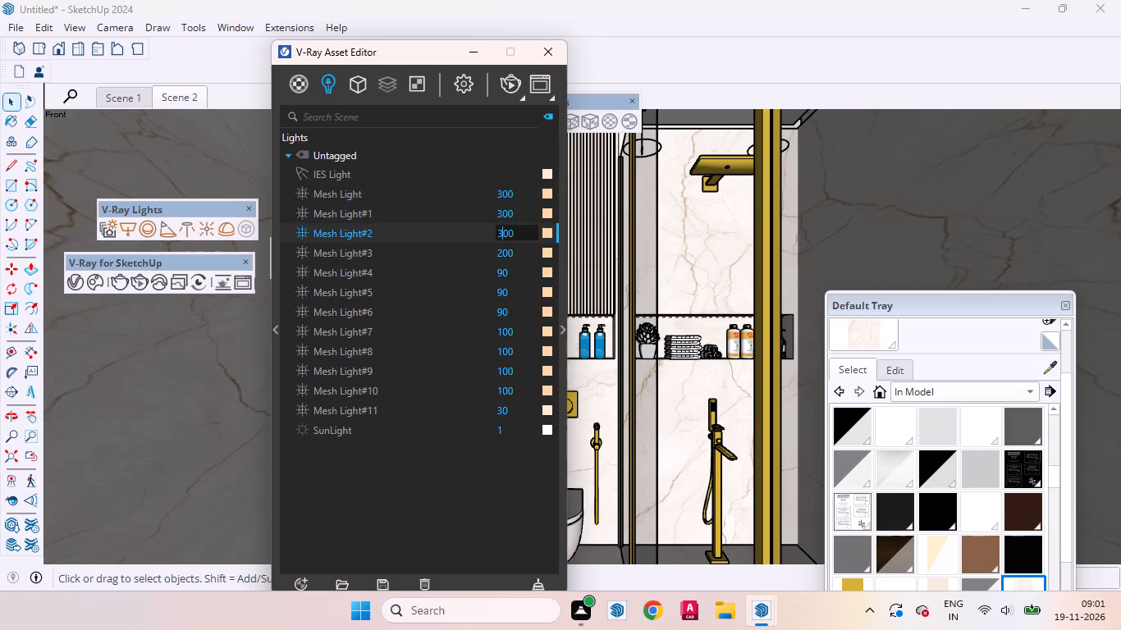
Set the render quality to High+ and switch from interactive rendering to the standard production render mode.
click(468, 89)
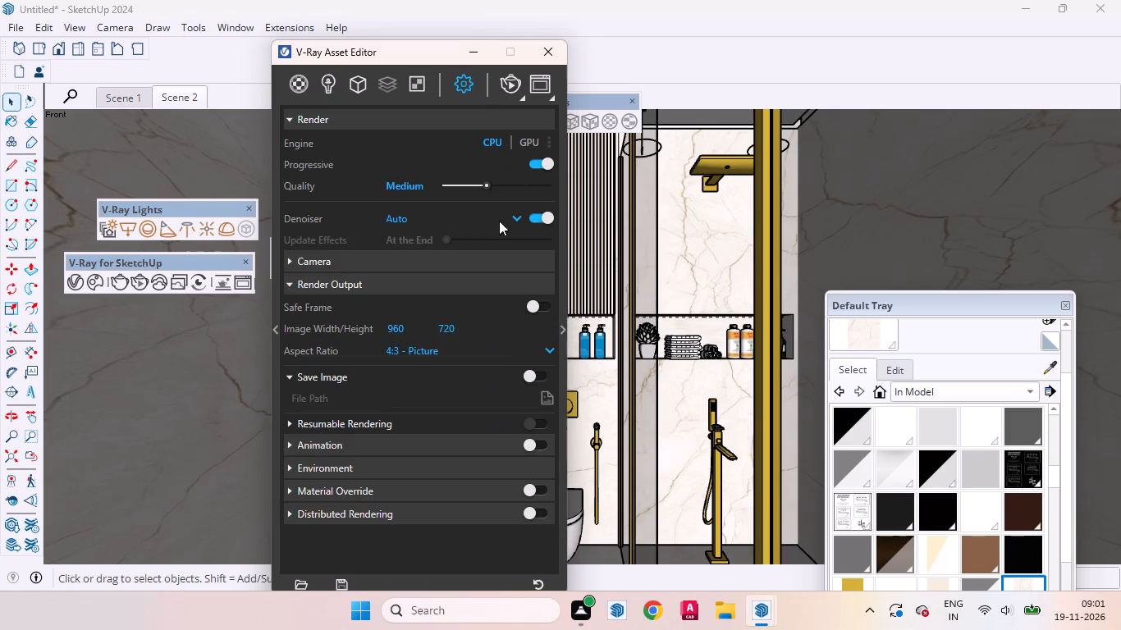
drag(487, 181, 552, 185)
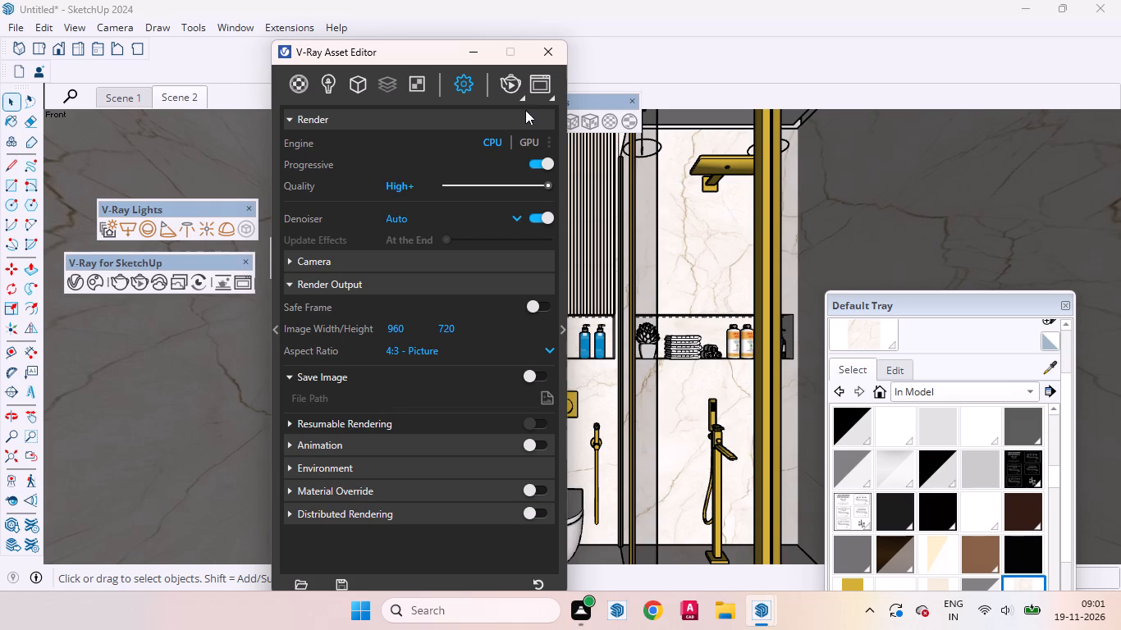
click(524, 98)
click(507, 123)
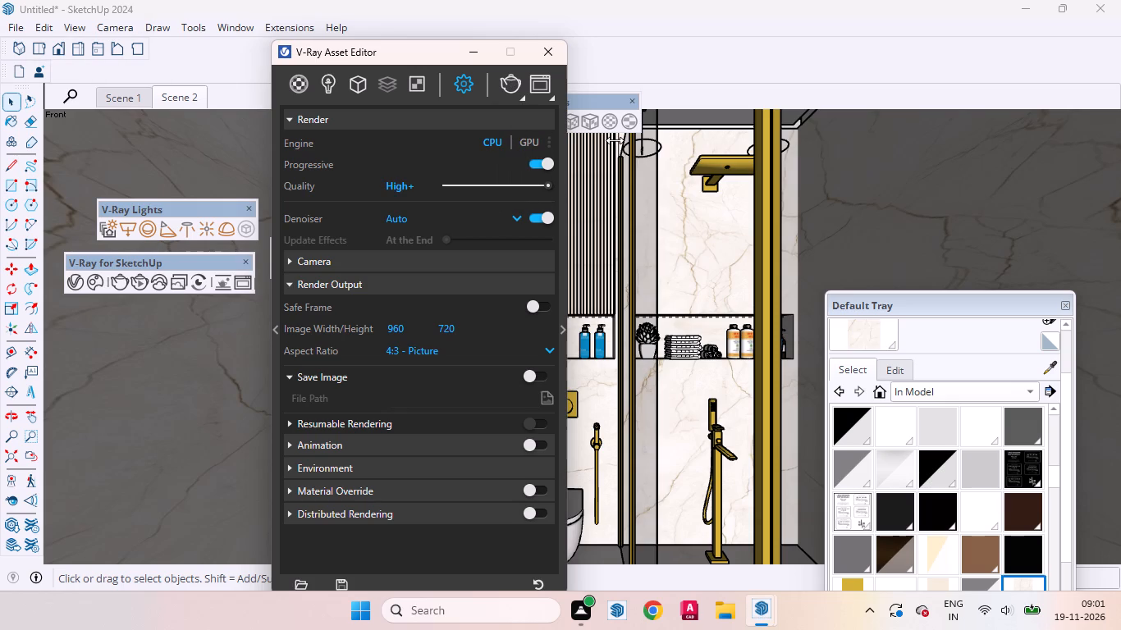
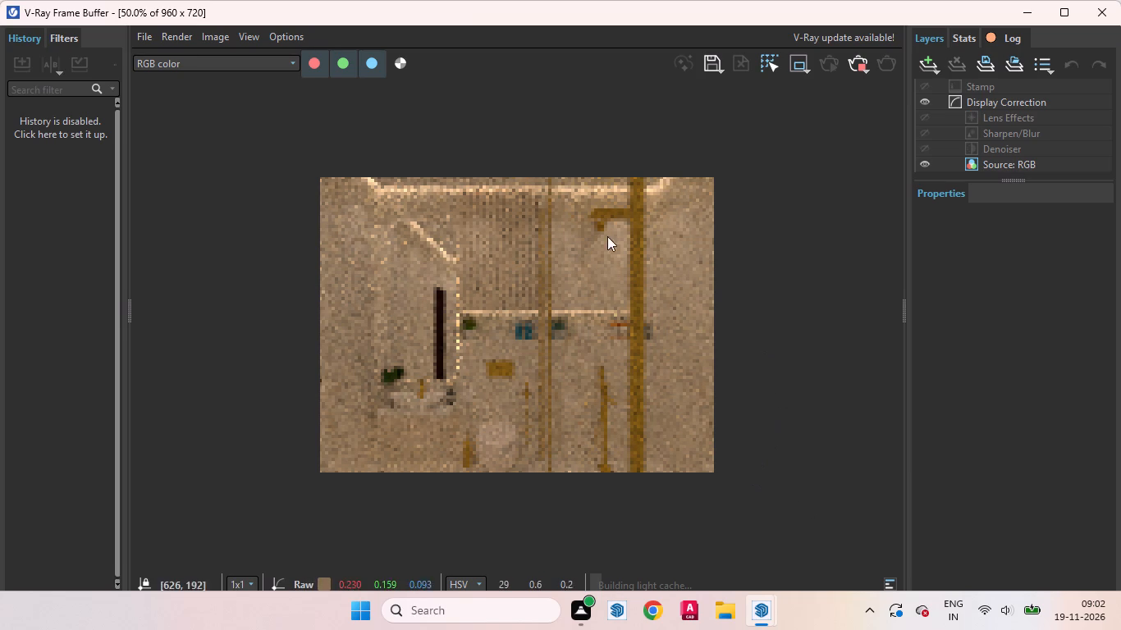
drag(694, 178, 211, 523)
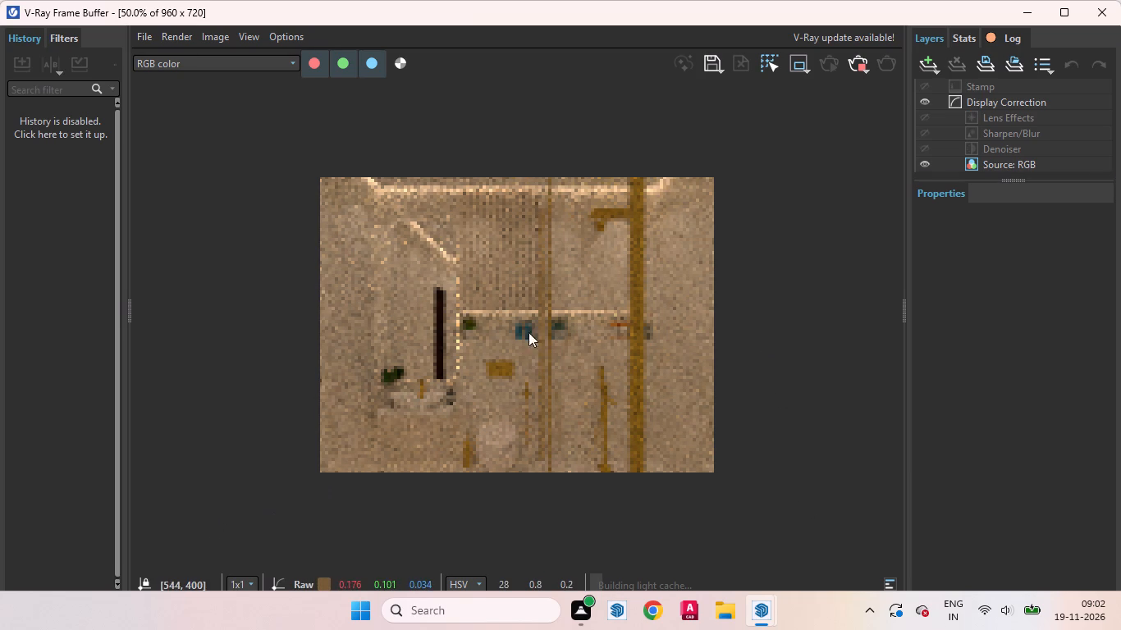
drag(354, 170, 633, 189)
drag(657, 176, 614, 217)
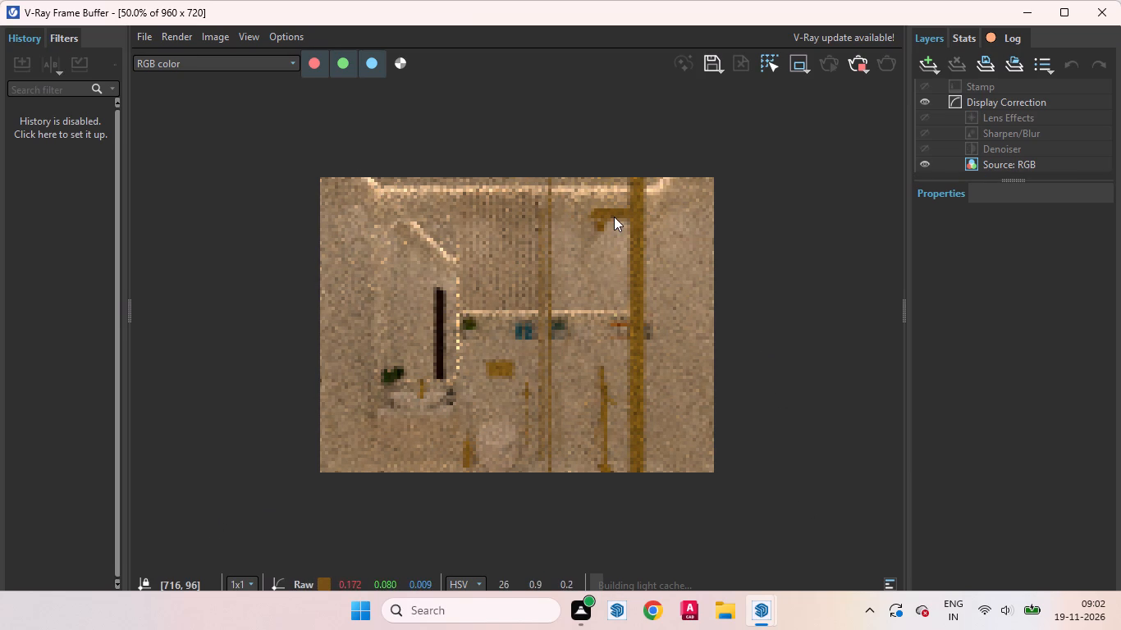
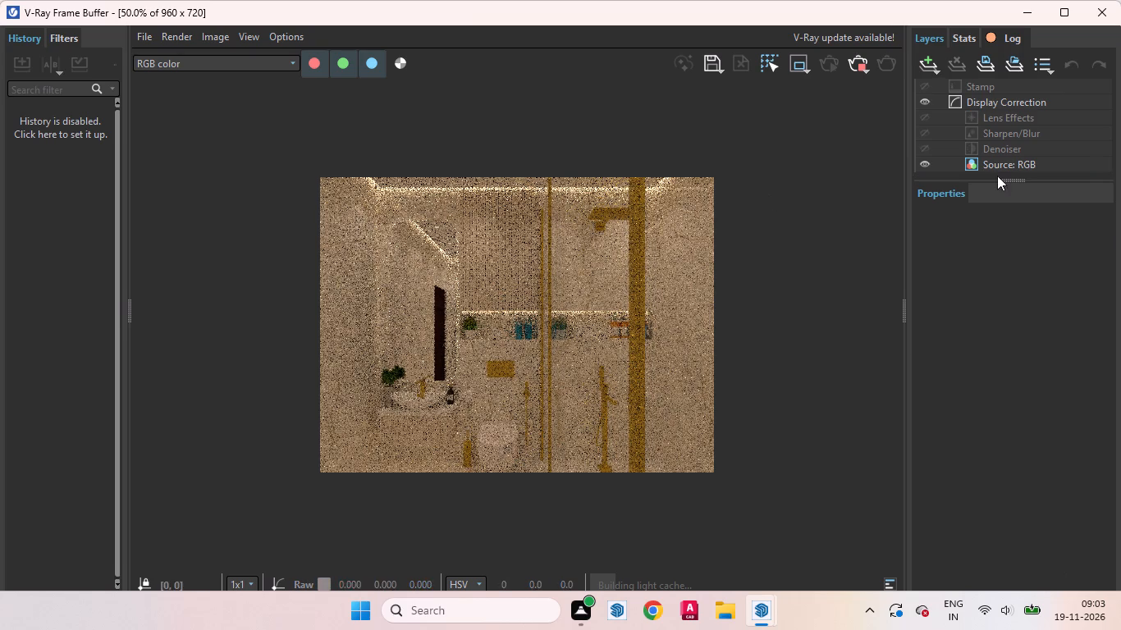
Examine the in-progress bathroom render up close, around the mirror lighting, vanity and wall niche.
scroll(391, 360, up, 1)
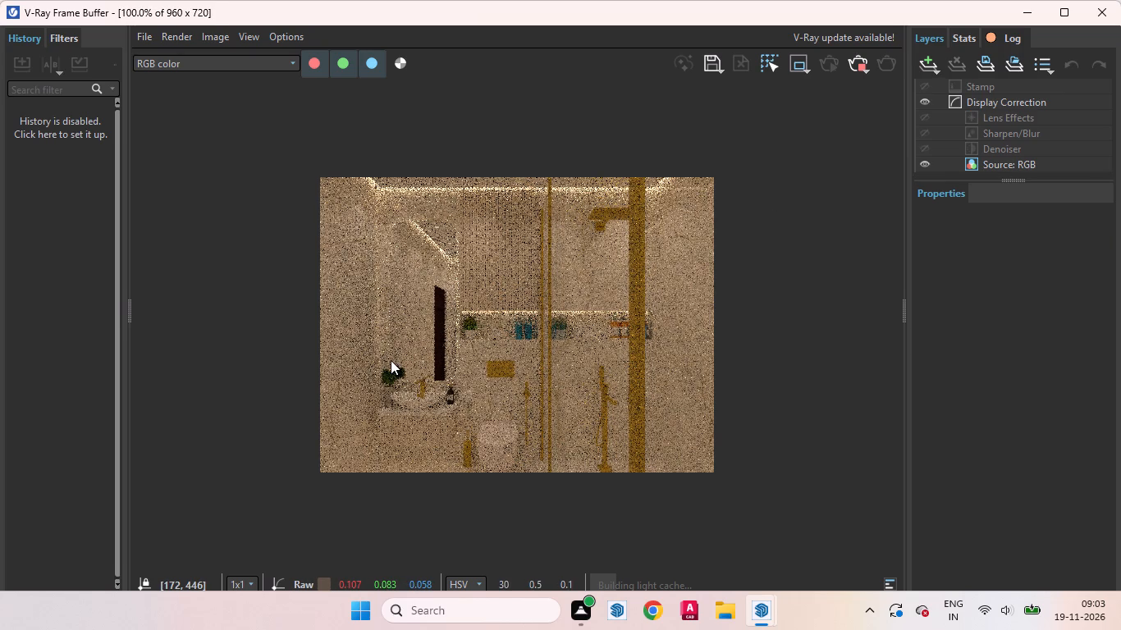
scroll(591, 417, down, 1)
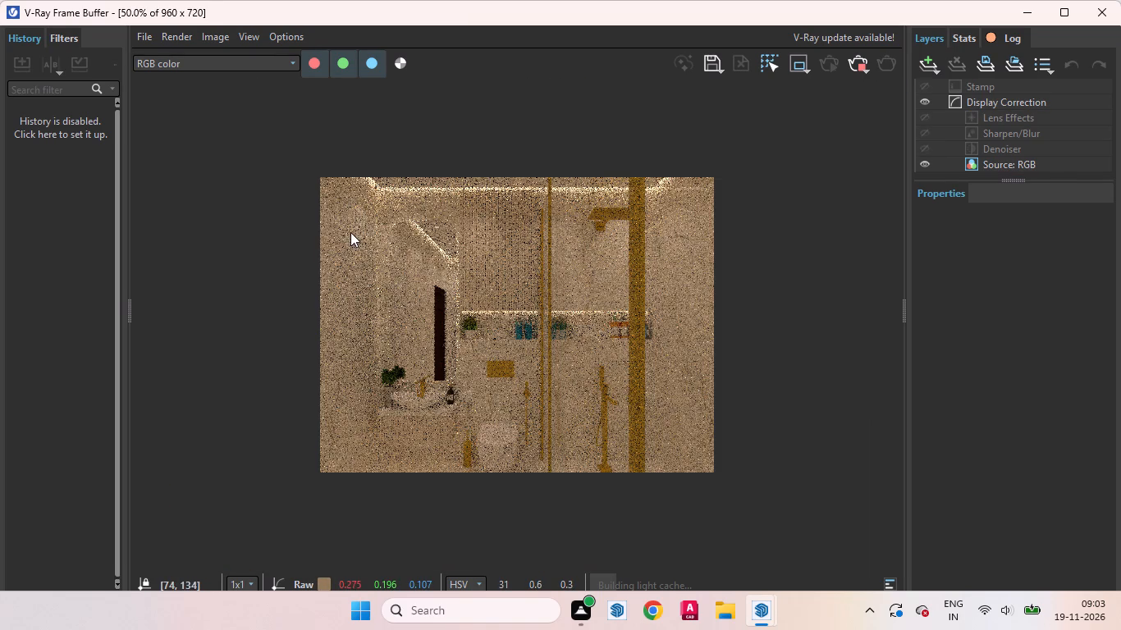
scroll(350, 232, up, 2)
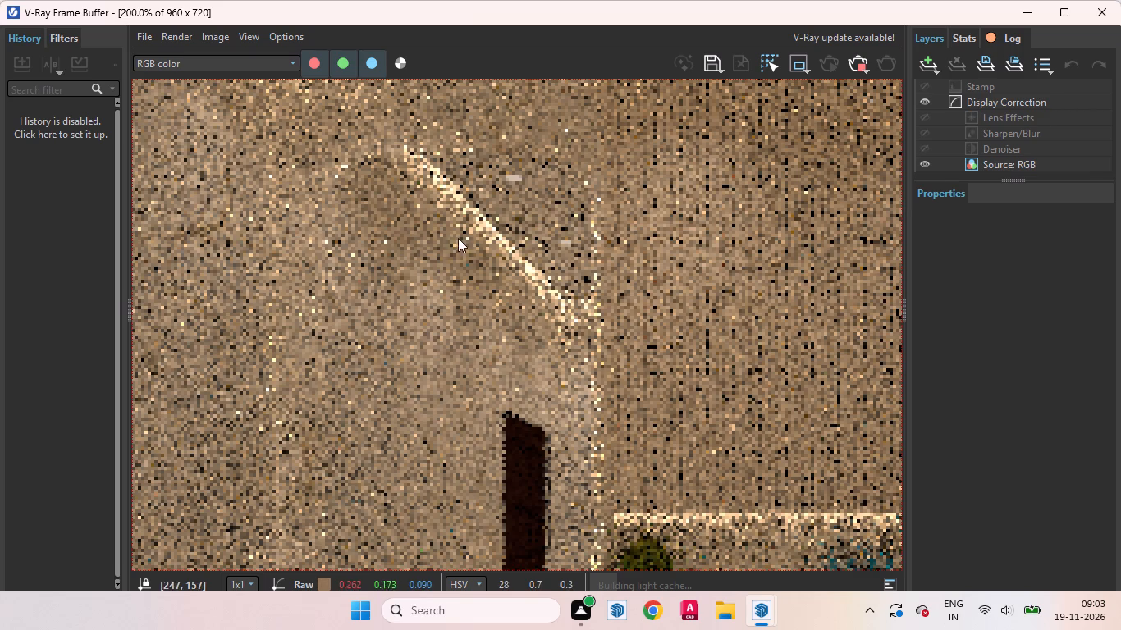
scroll(460, 248, down, 2)
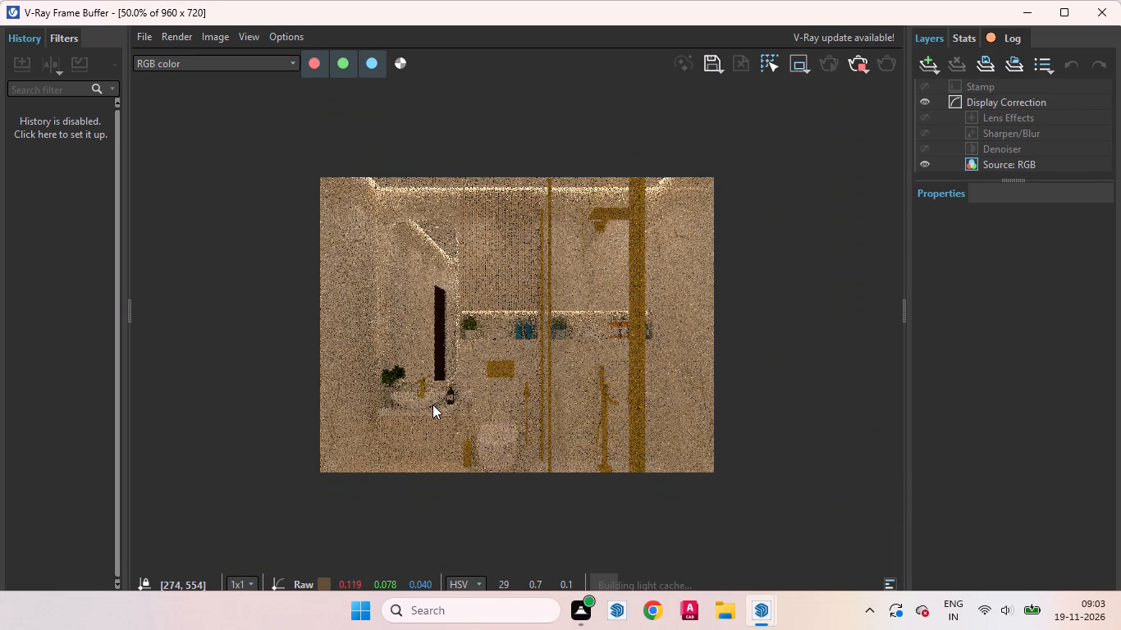
scroll(432, 404, up, 1)
scroll(465, 407, down, 1)
scroll(403, 430, up, 1)
scroll(368, 437, down, 1)
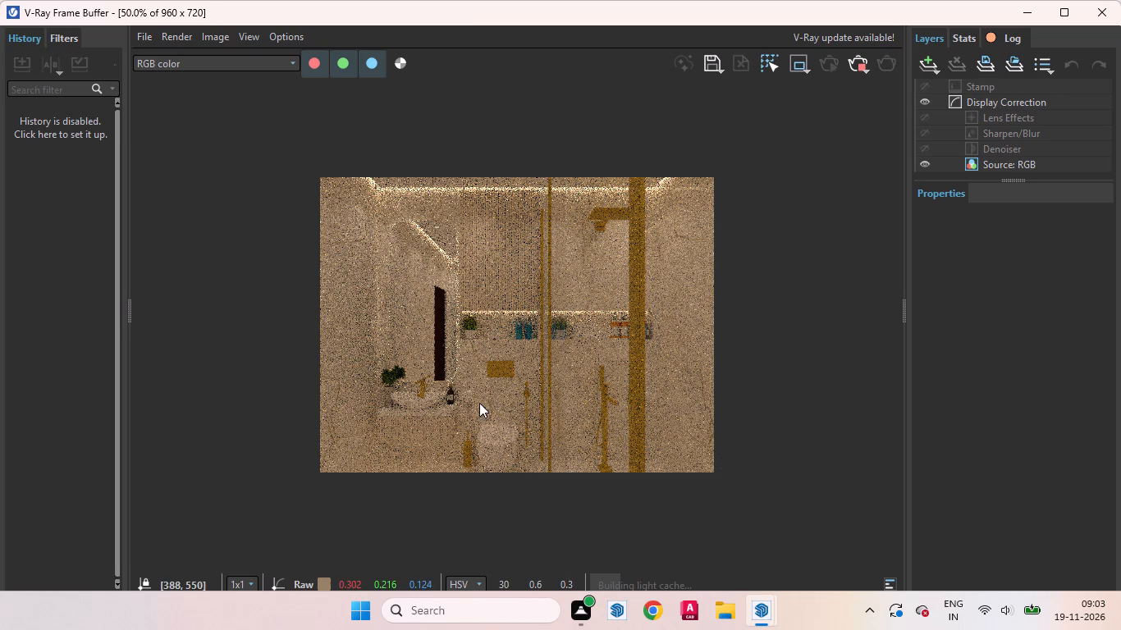
scroll(479, 403, up, 1)
scroll(456, 432, down, 1)
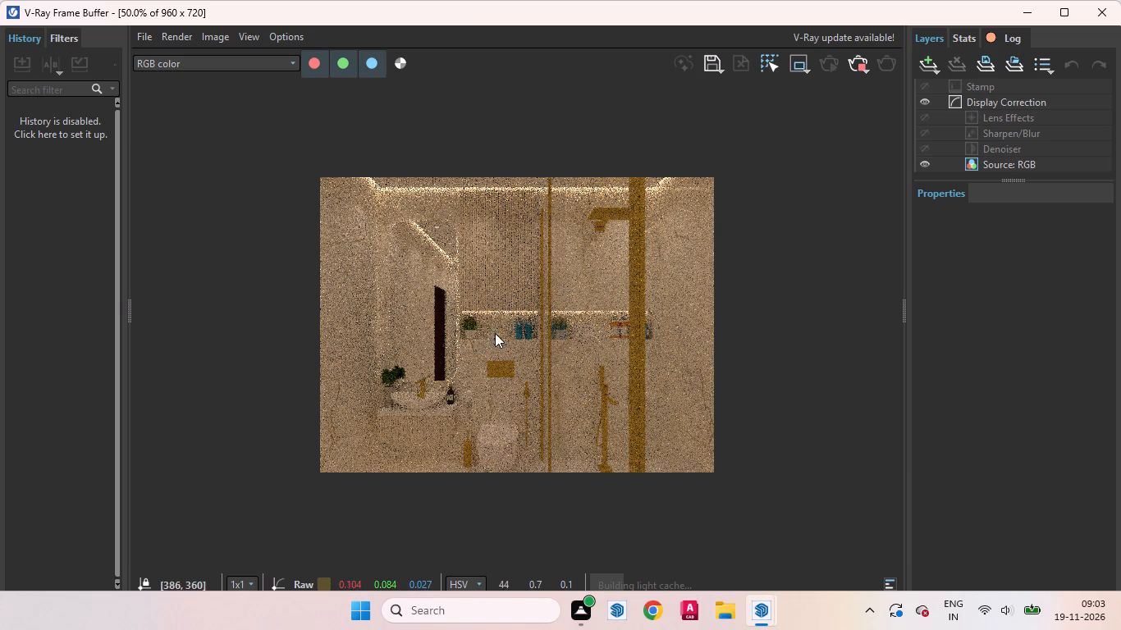
click(1024, 19)
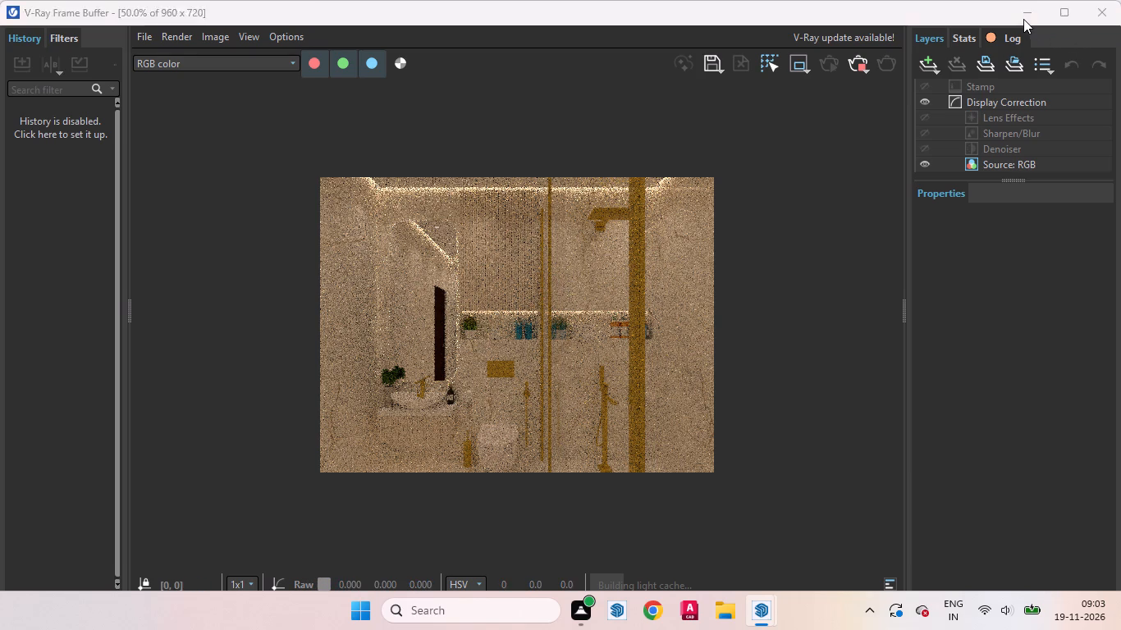
Move the ceiling light at the slatted wall panel's mirror-side edge towards the panel's middle.
drag(406, 58, 853, 193)
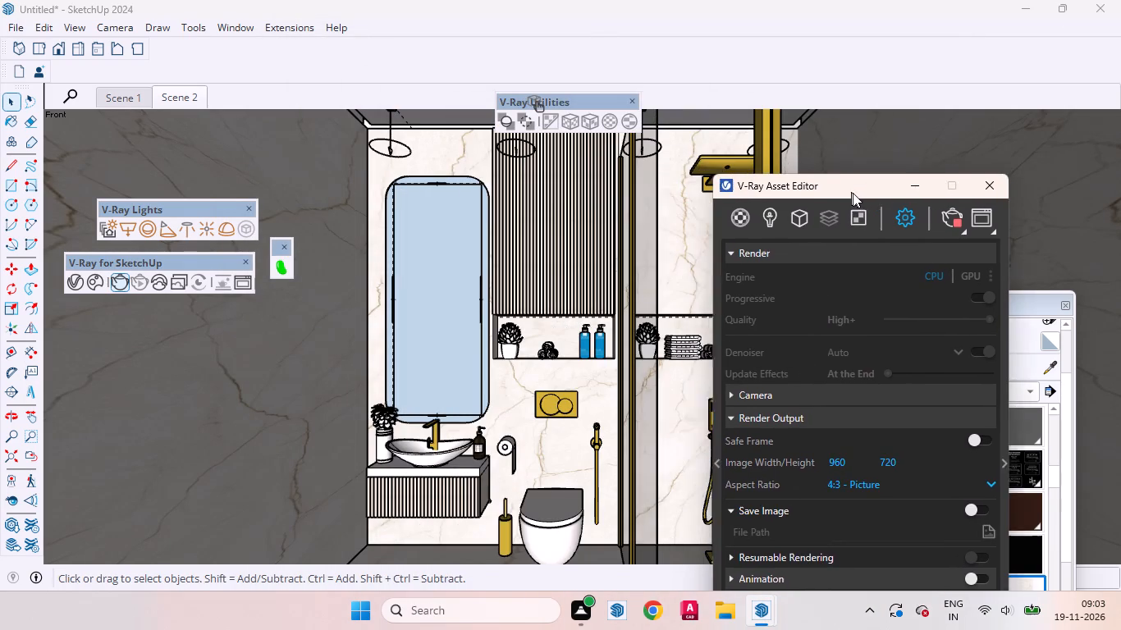
drag(853, 193, 885, 200)
drag(597, 103, 556, 293)
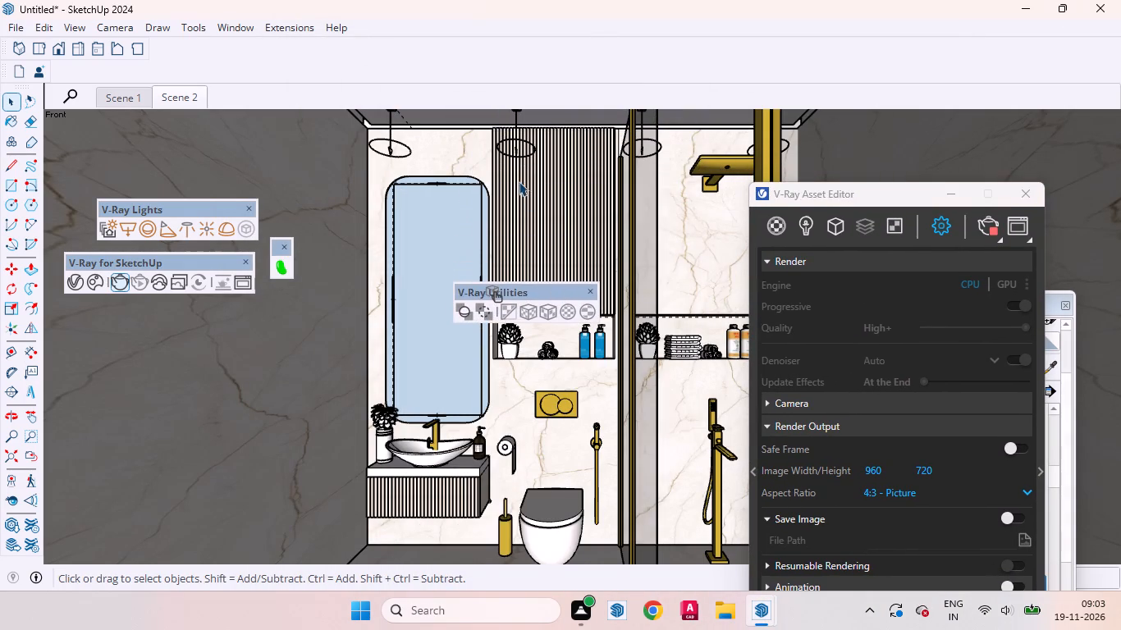
click(519, 140)
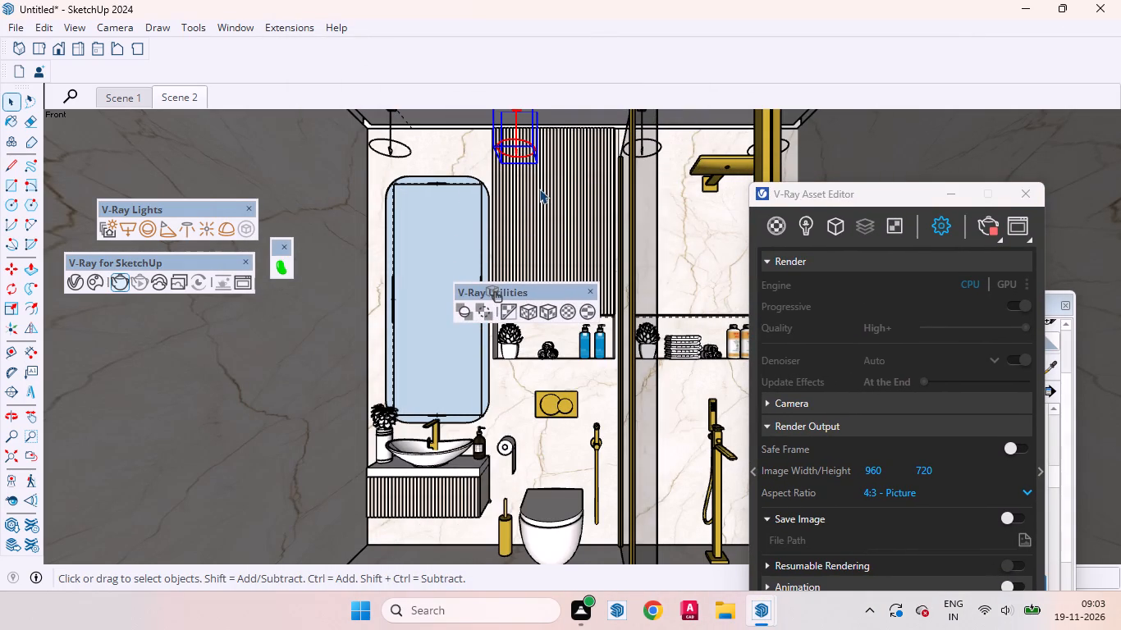
key(m)
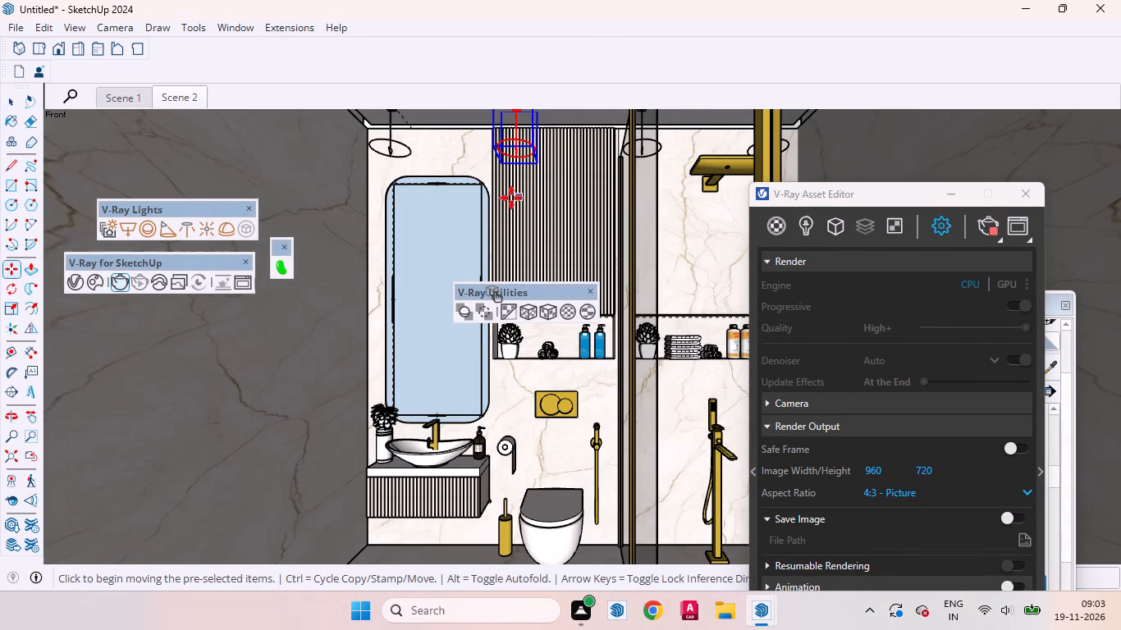
click(515, 199)
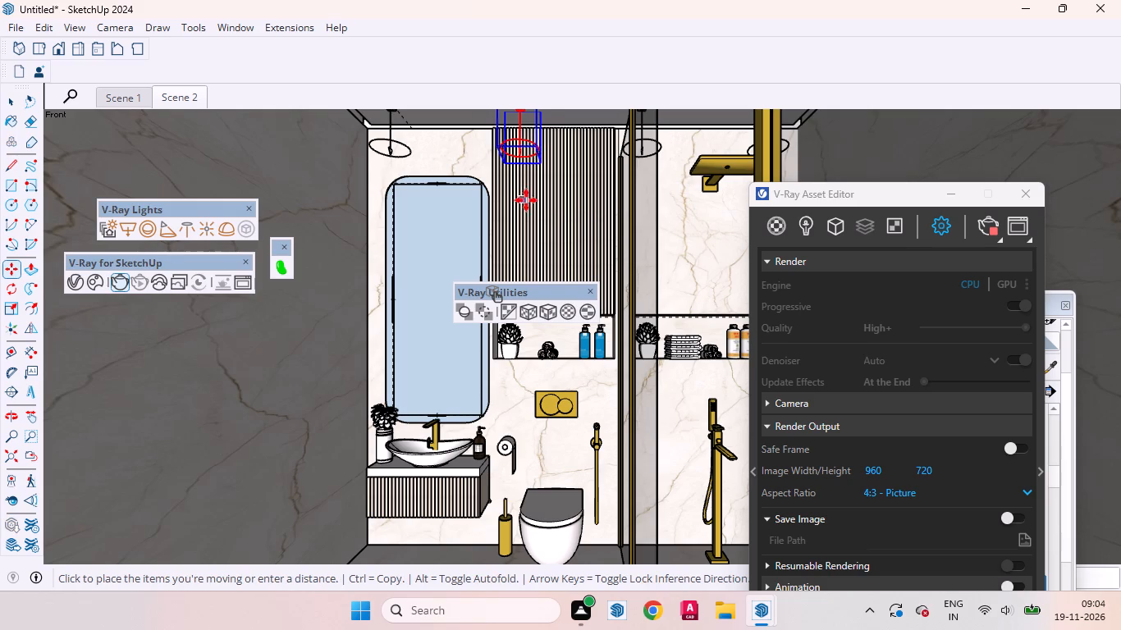
click(545, 203)
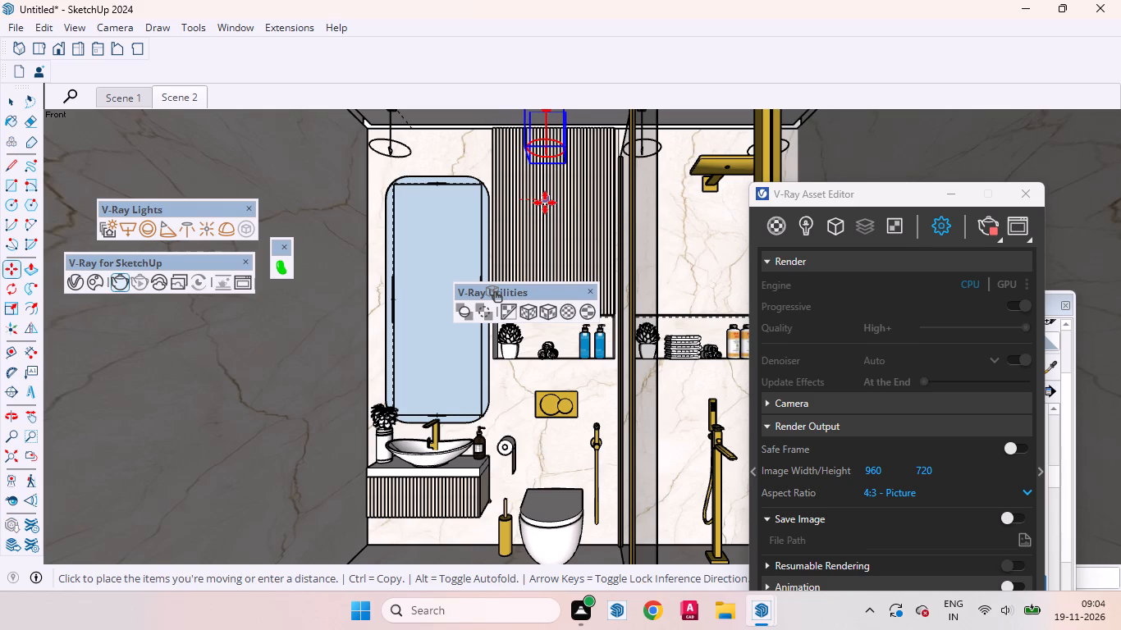
drag(546, 293, 464, 112)
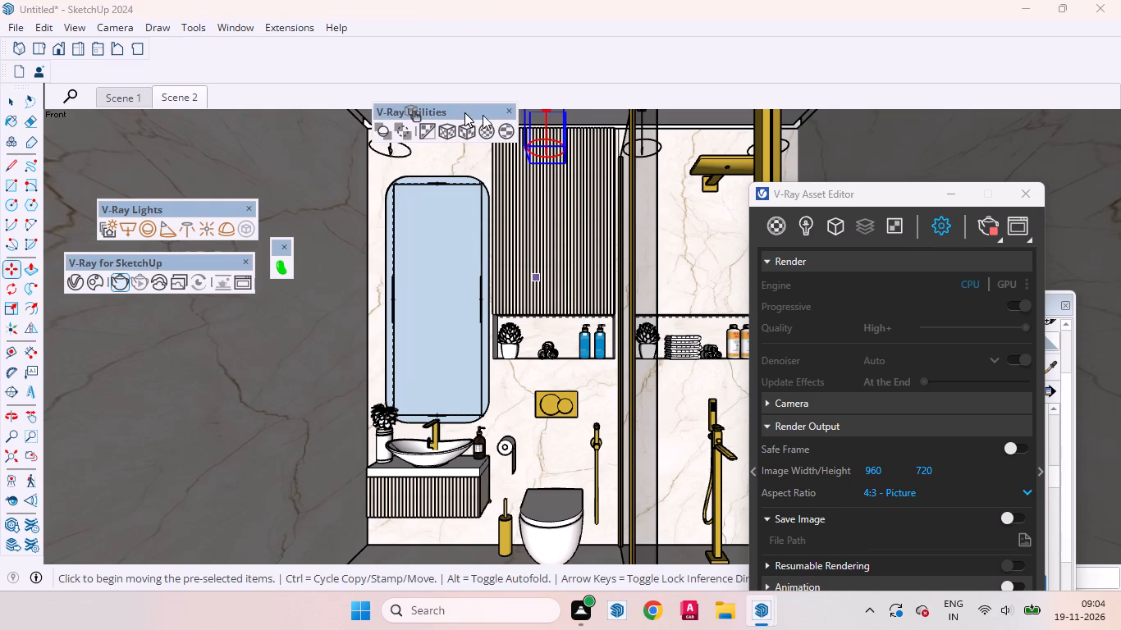
Stop the running V-Ray render and return to the model.
click(910, 542)
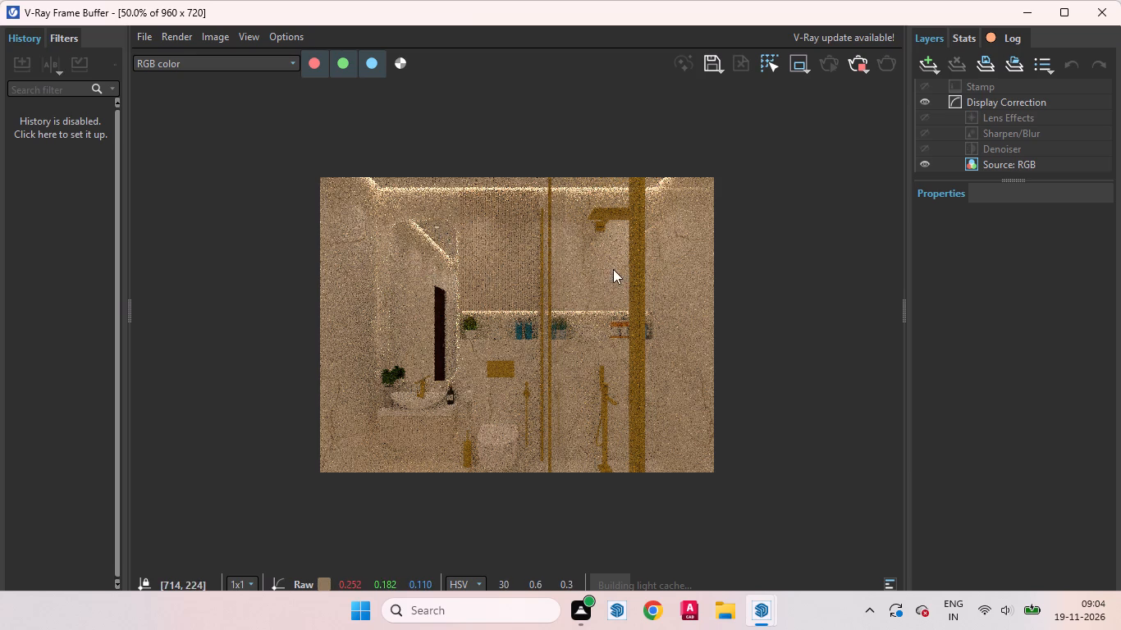
click(849, 66)
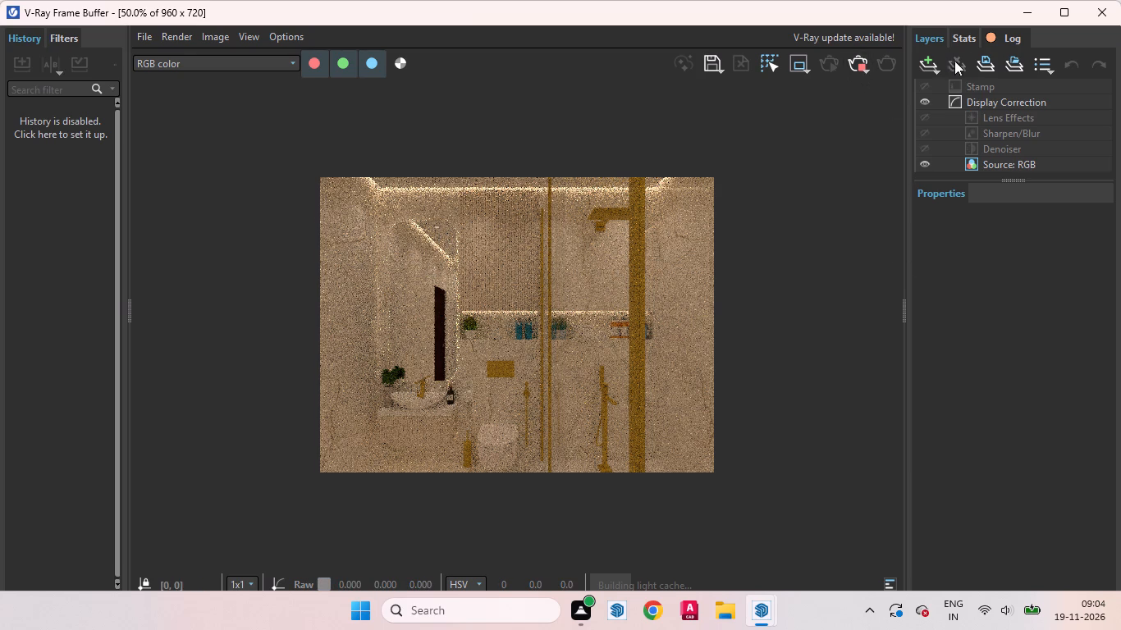
click(1011, 19)
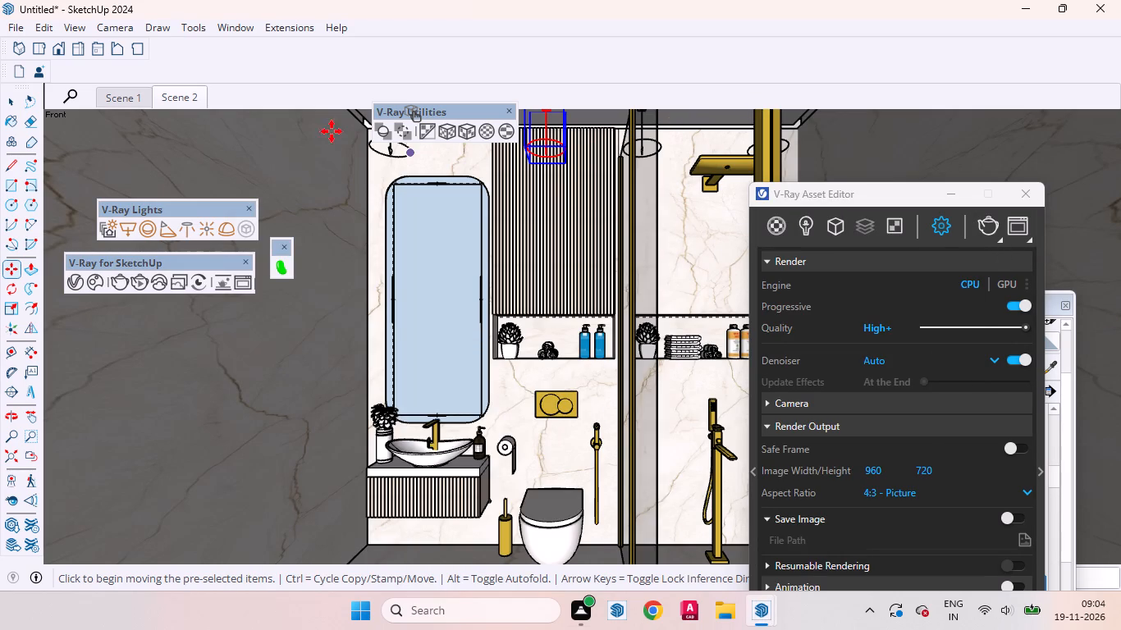
In Scene 2, nudge the selected ceiling light slightly further towards the centre of the slatted wall panel.
click(177, 94)
click(5, 104)
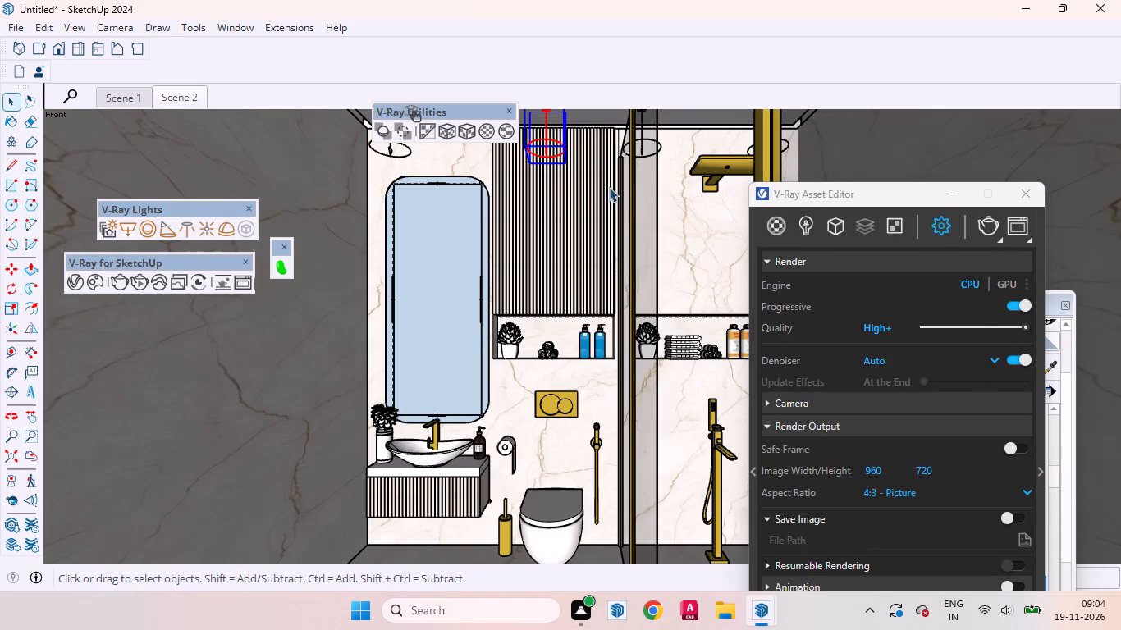
key(m)
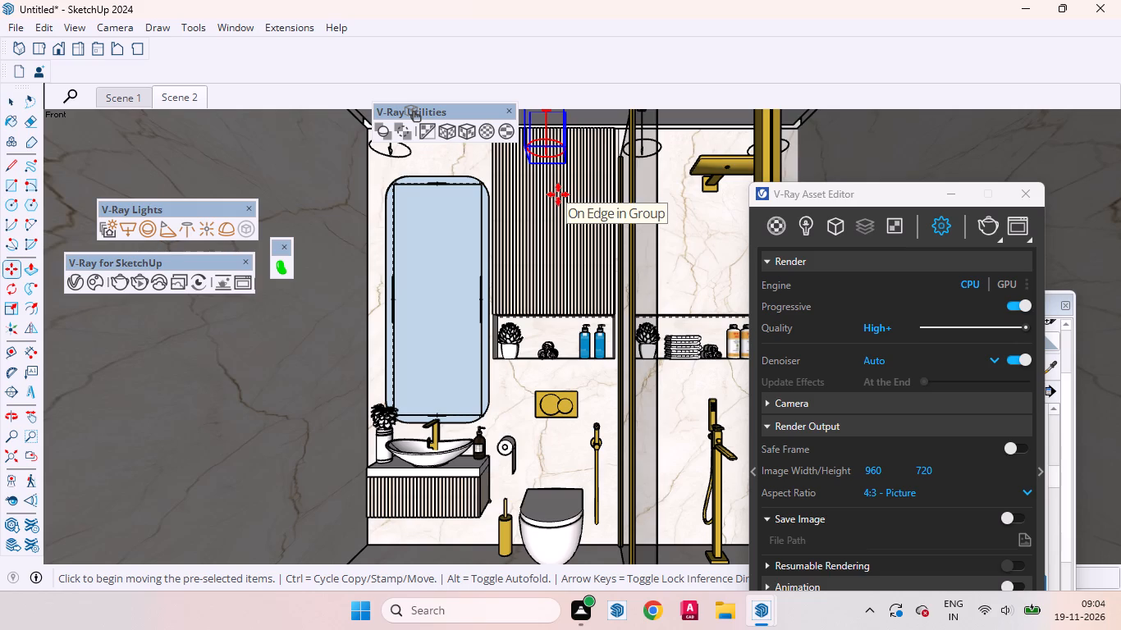
click(518, 203)
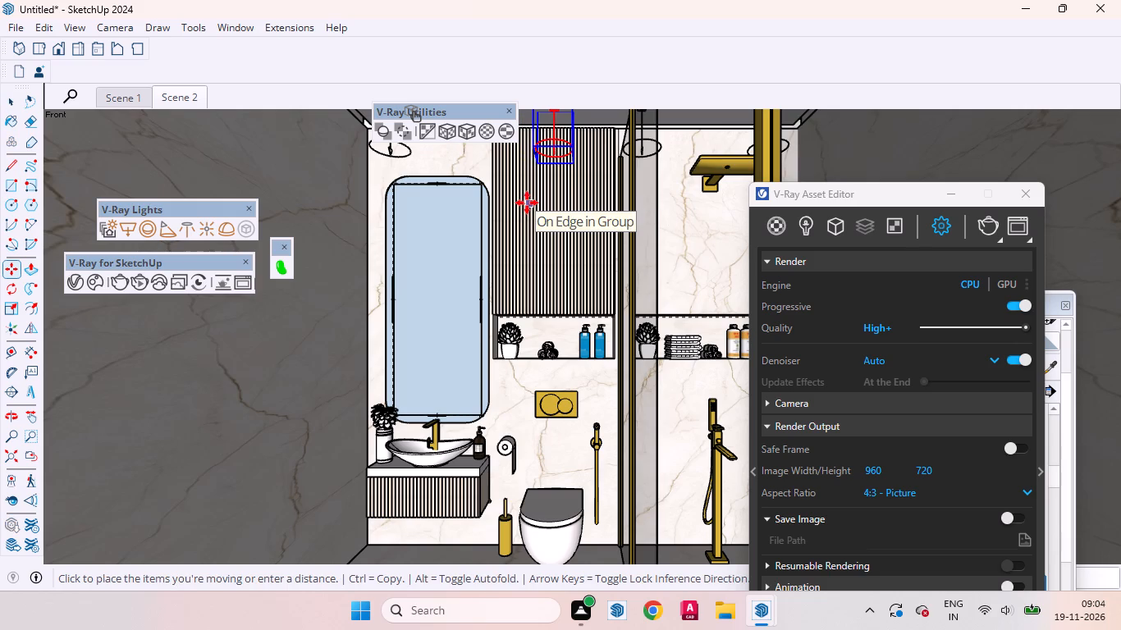
click(527, 203)
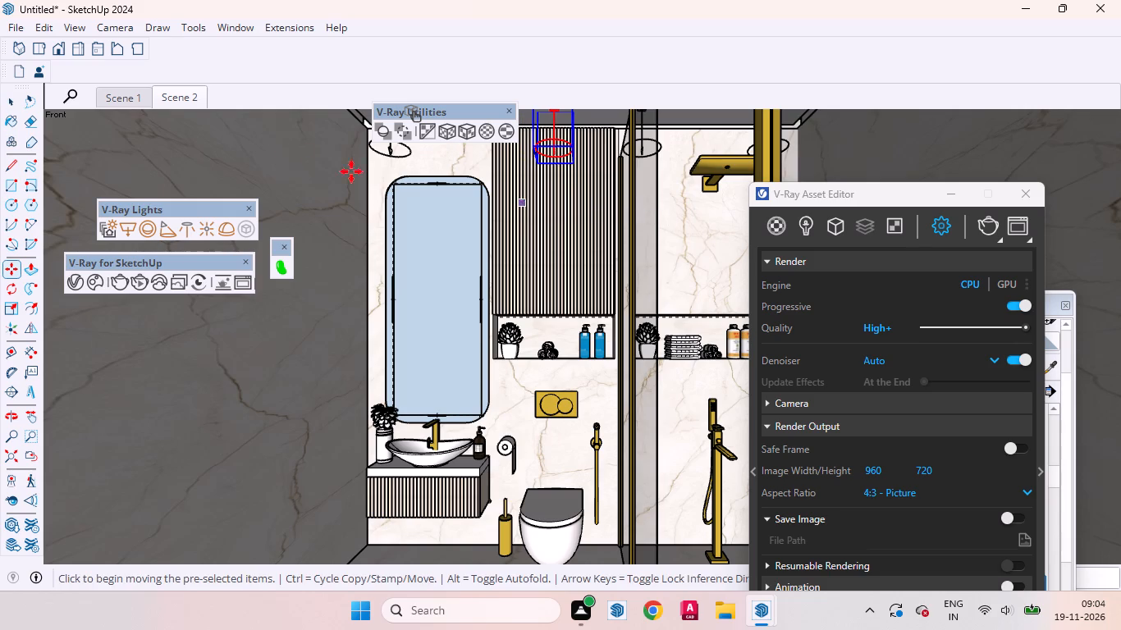
click(7, 93)
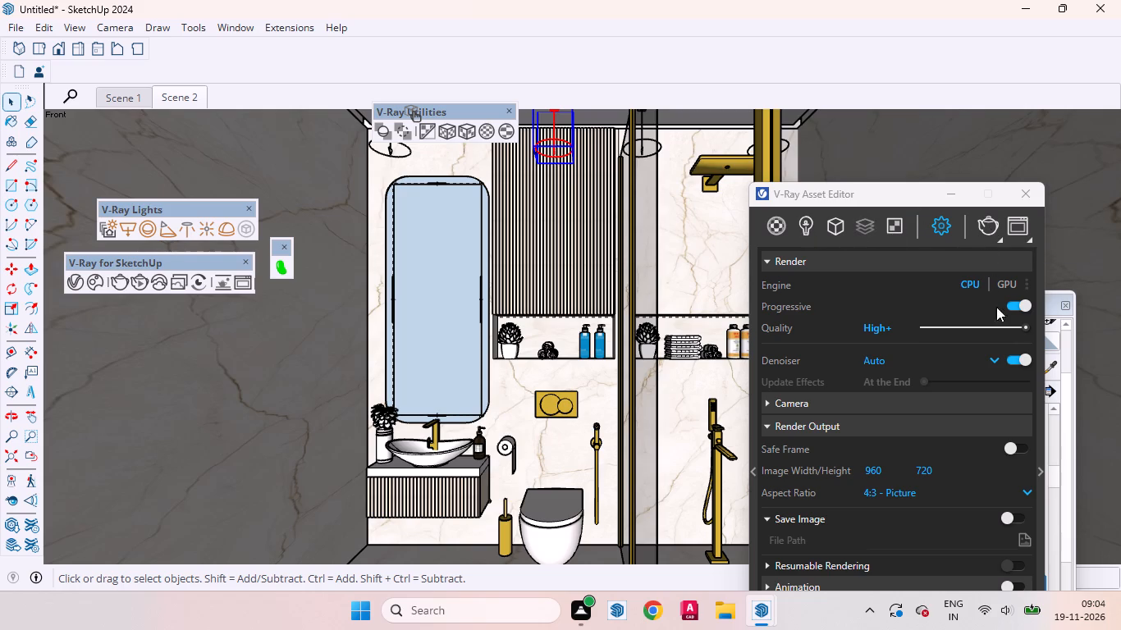
Sample the marble wall material beside the toilet-roll holder and inspect its V-Ray preview and settings.
drag(887, 195, 661, 173)
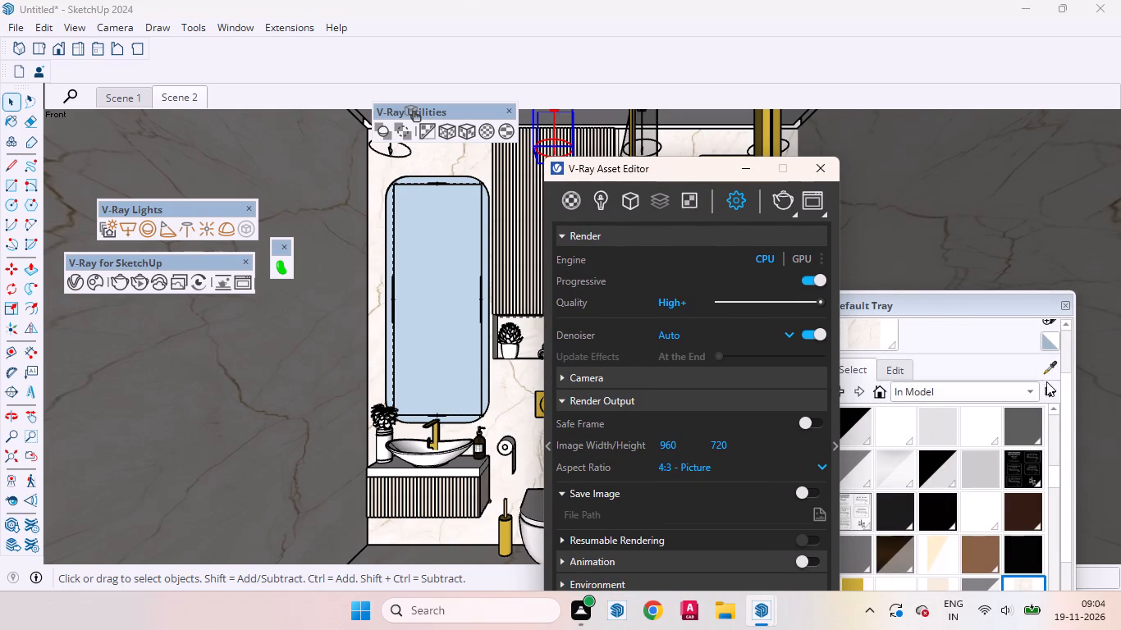
click(1047, 371)
click(512, 394)
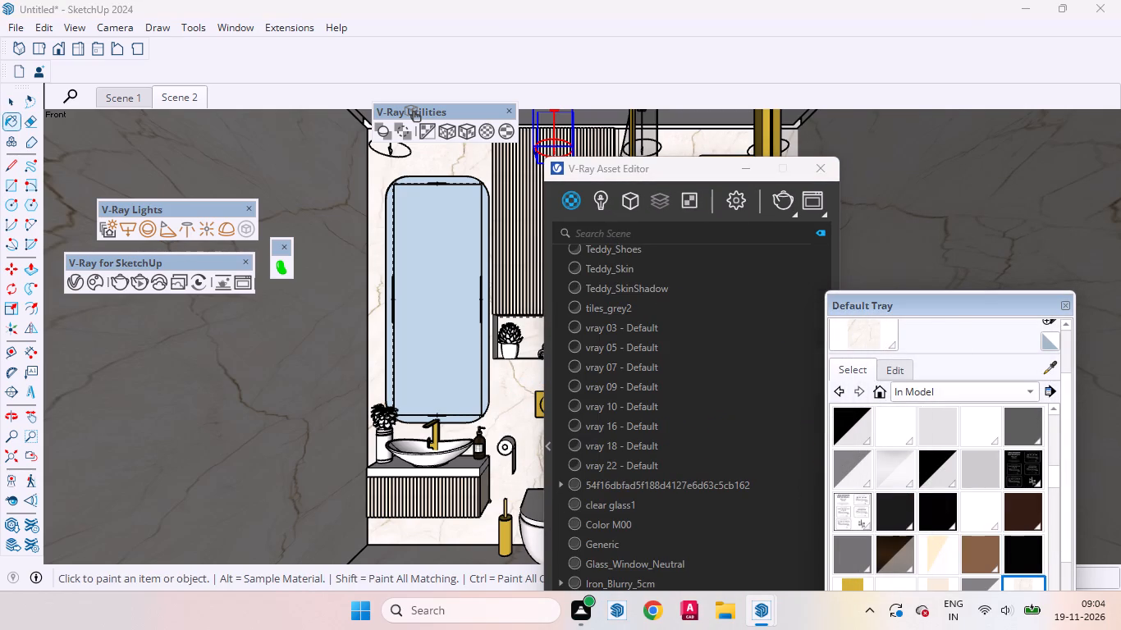
drag(701, 176, 472, 150)
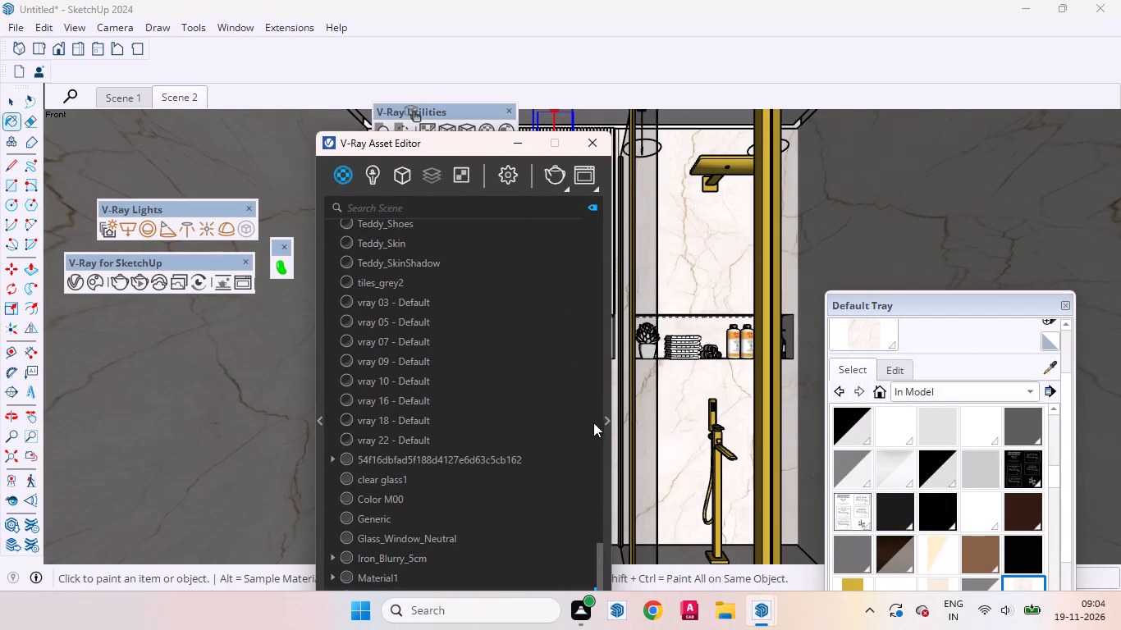
click(604, 423)
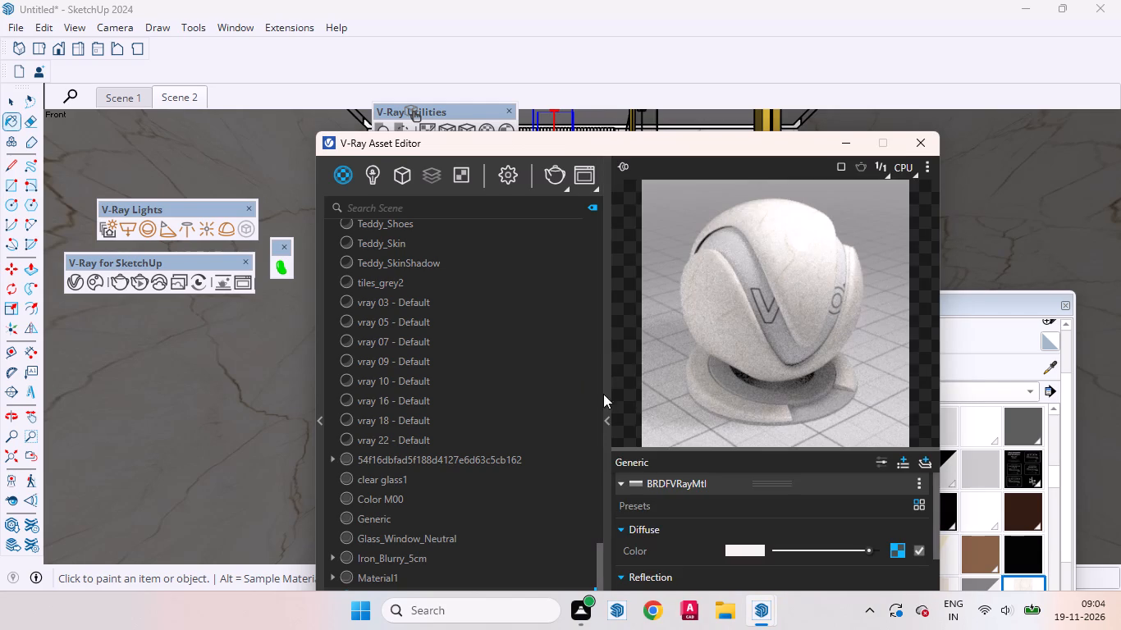
click(609, 413)
drag(446, 148, 447, 153)
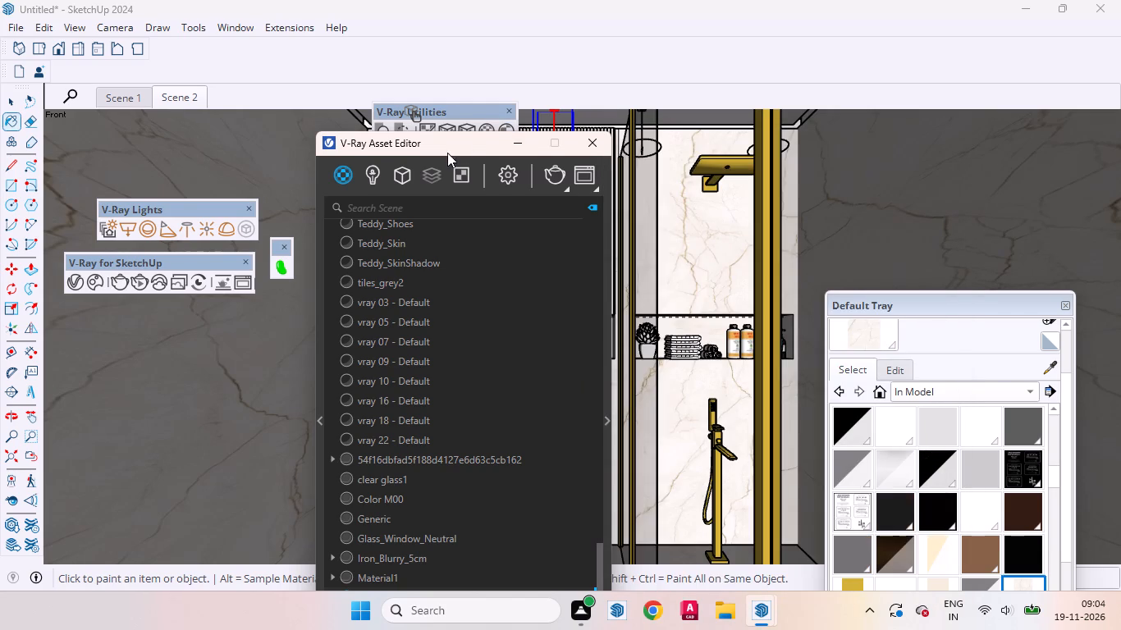
drag(447, 153, 416, 183)
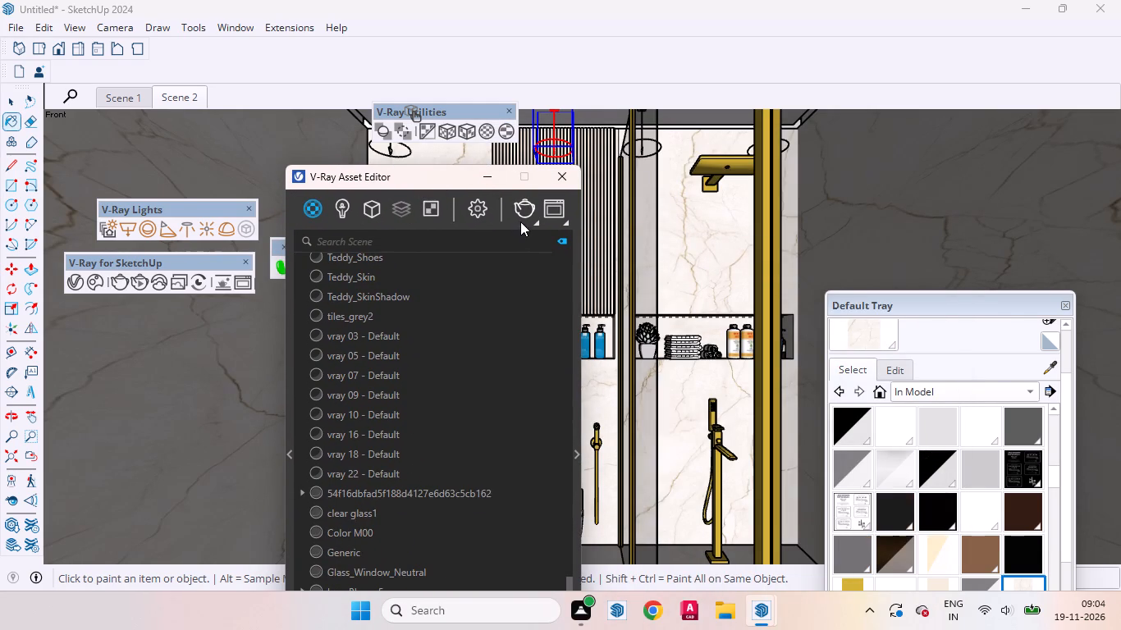
Start a new V-Ray render of Scene 2 with the repositioned light and minimise the render and asset windows.
click(520, 221)
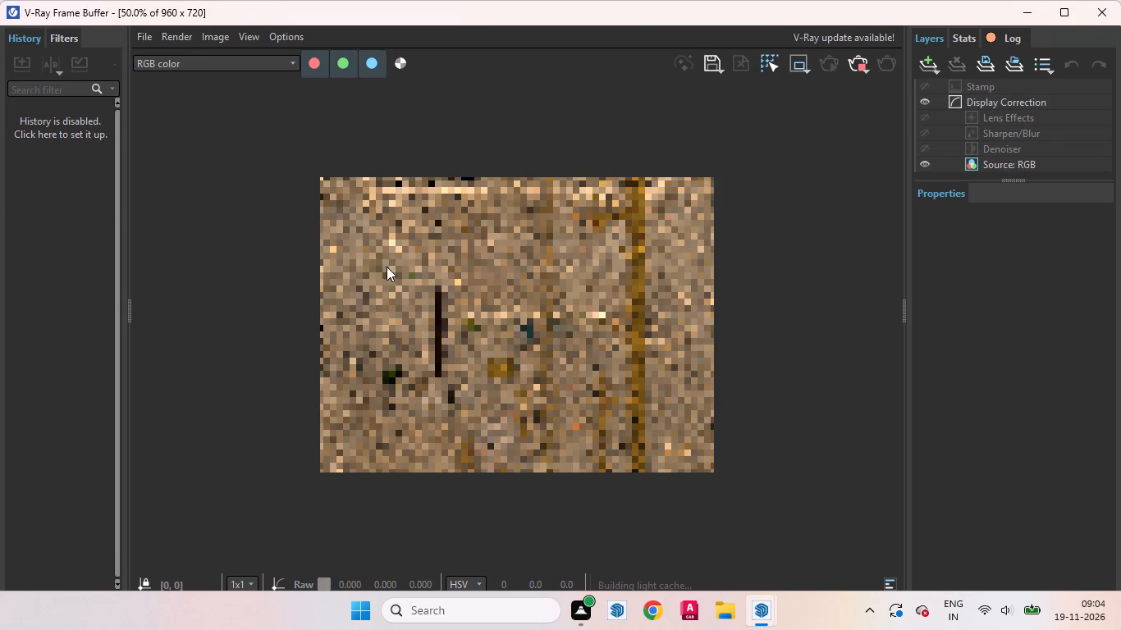
drag(318, 181, 608, 433)
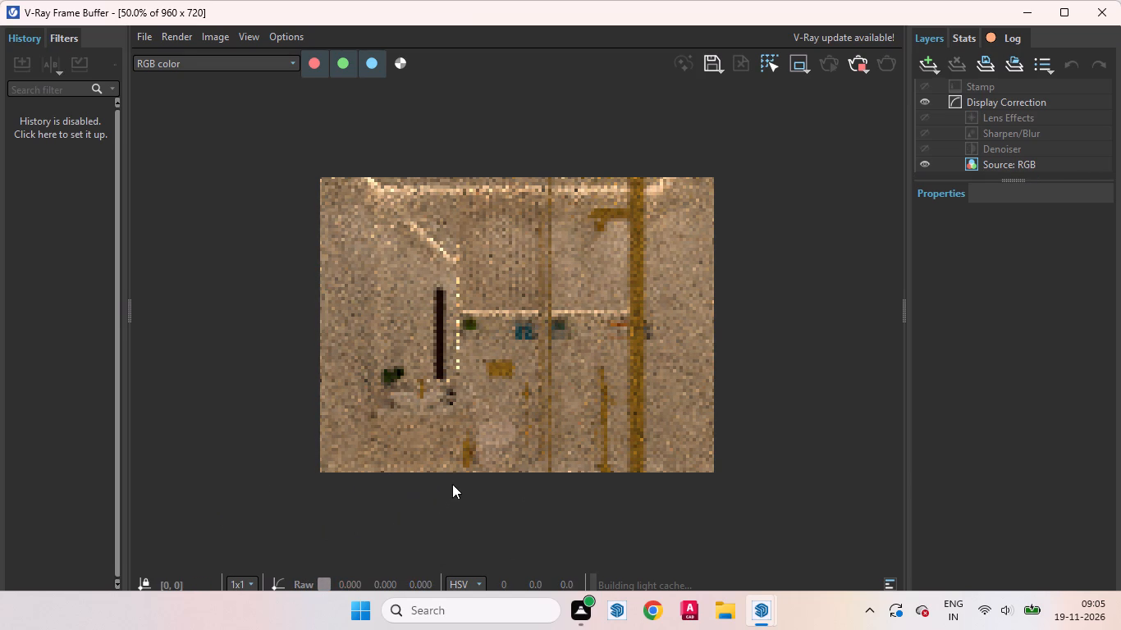
drag(315, 180, 442, 290)
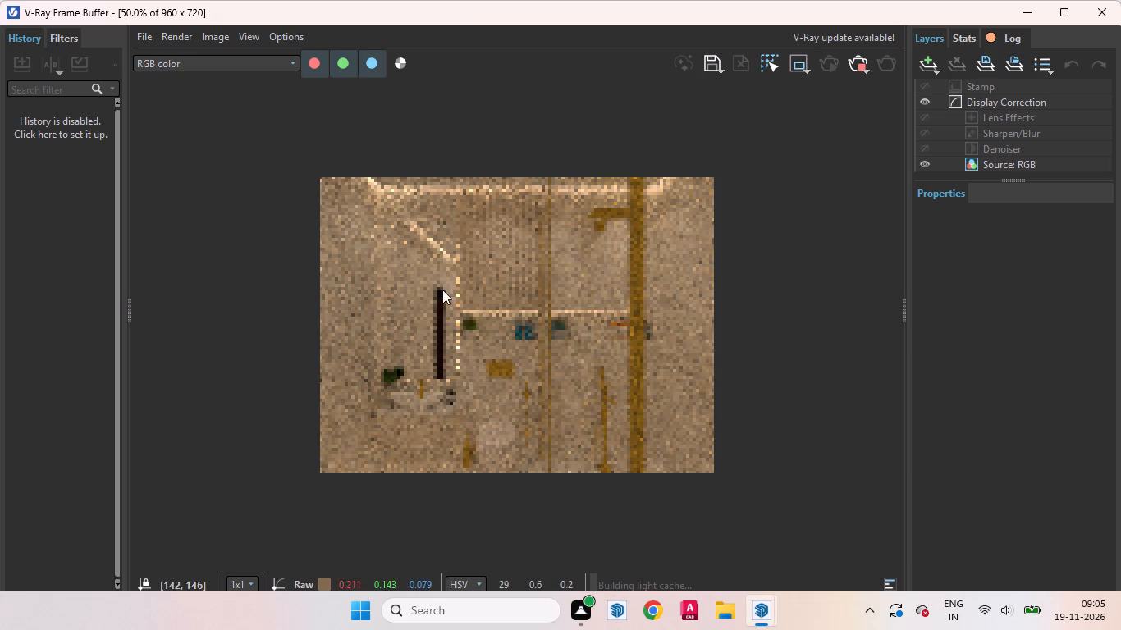
drag(442, 290, 598, 454)
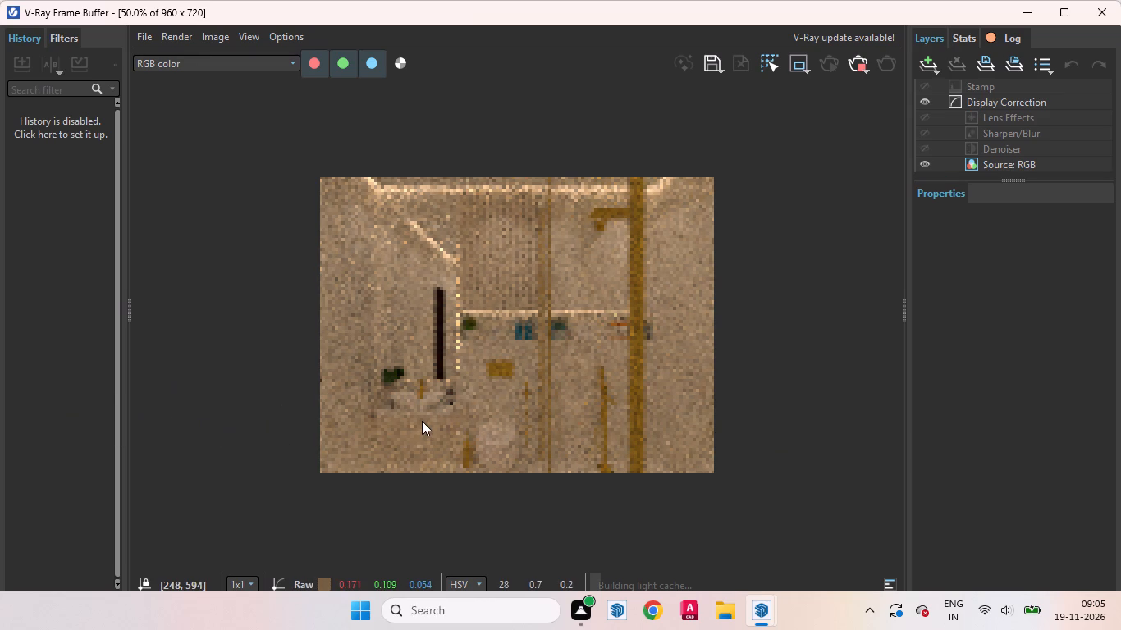
click(1032, 13)
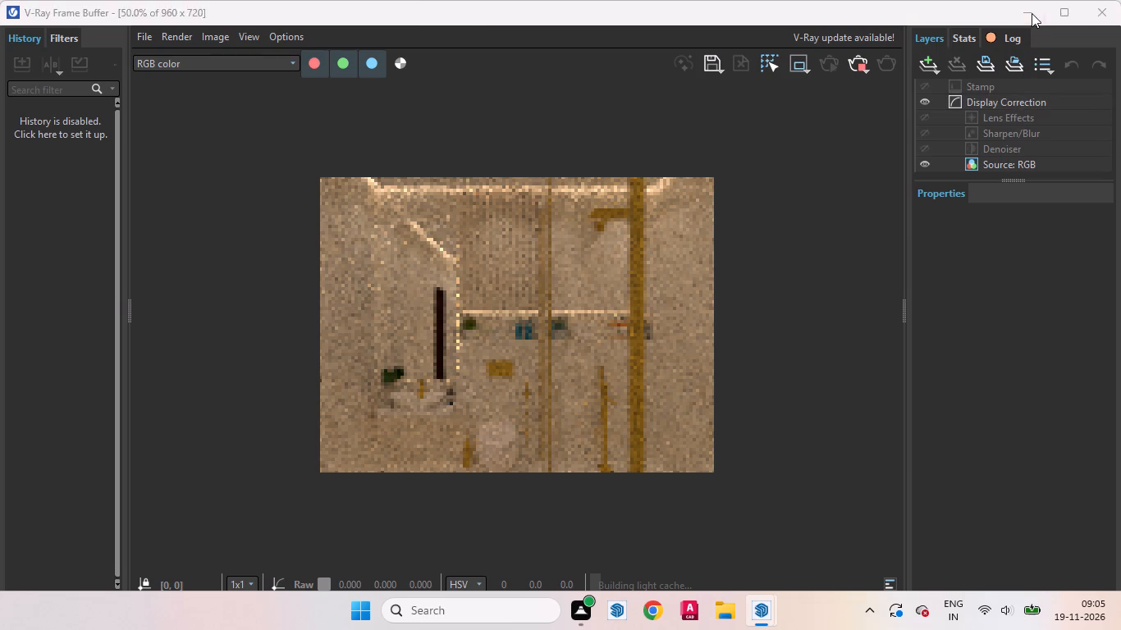
click(499, 183)
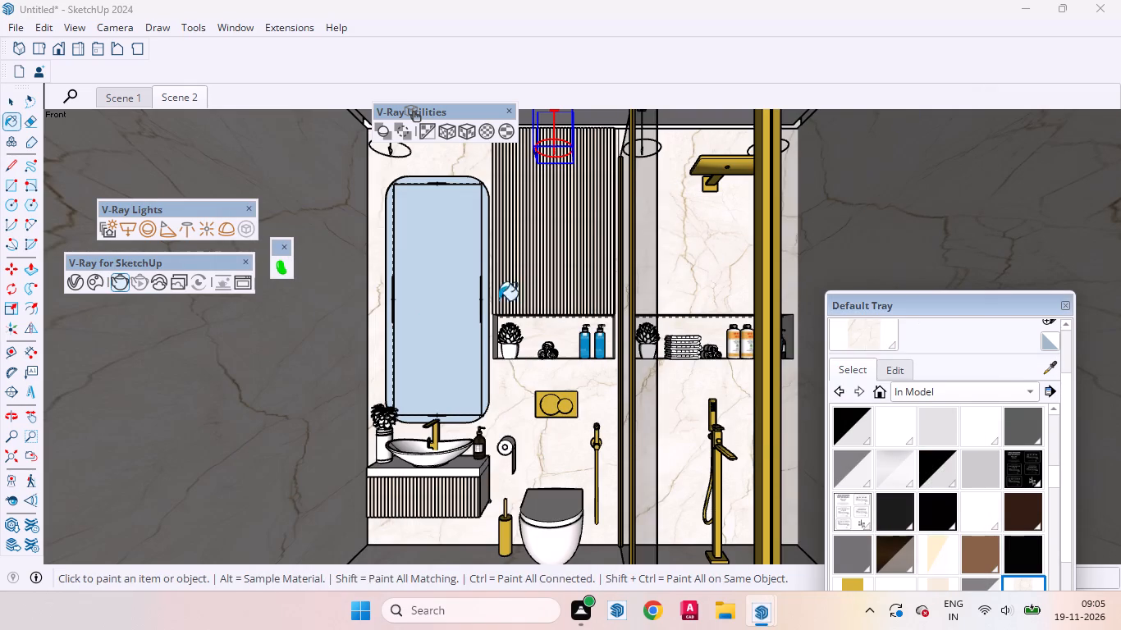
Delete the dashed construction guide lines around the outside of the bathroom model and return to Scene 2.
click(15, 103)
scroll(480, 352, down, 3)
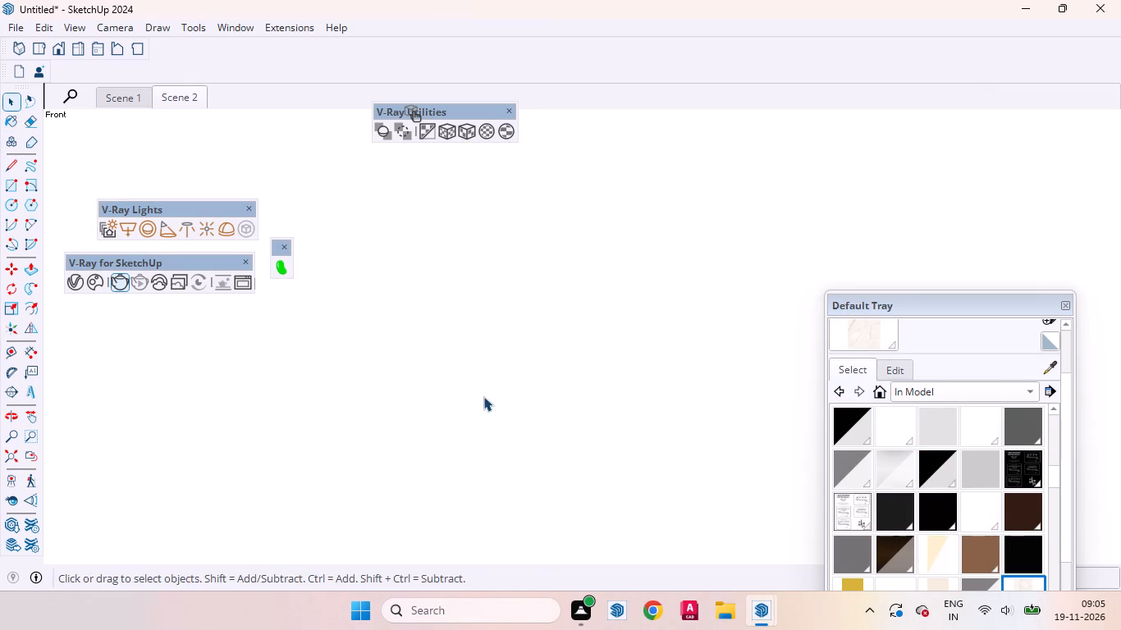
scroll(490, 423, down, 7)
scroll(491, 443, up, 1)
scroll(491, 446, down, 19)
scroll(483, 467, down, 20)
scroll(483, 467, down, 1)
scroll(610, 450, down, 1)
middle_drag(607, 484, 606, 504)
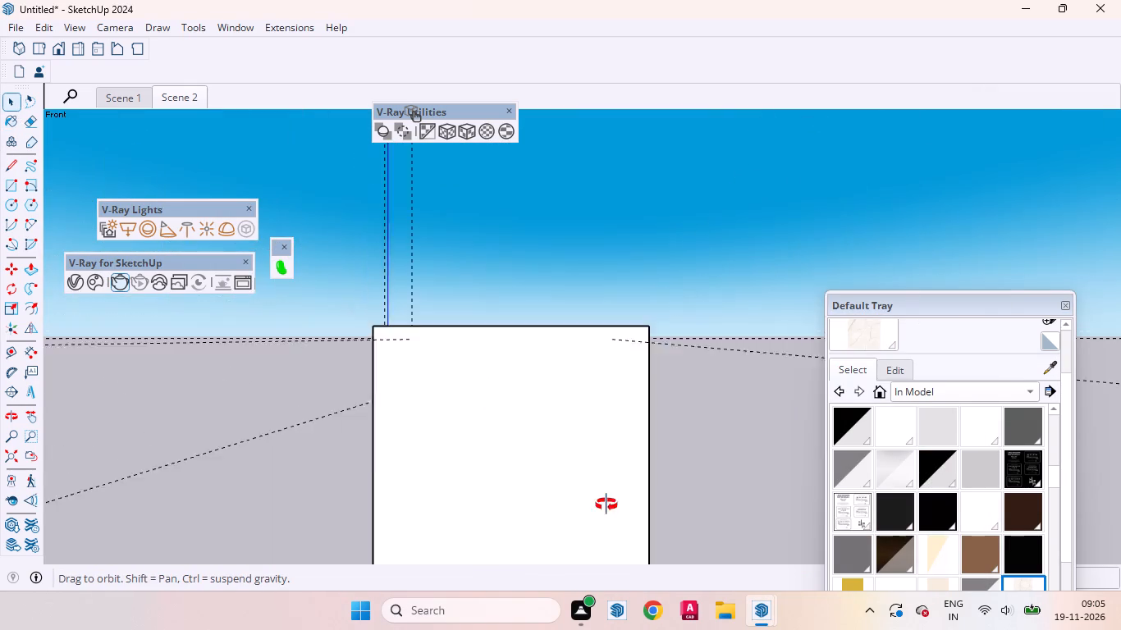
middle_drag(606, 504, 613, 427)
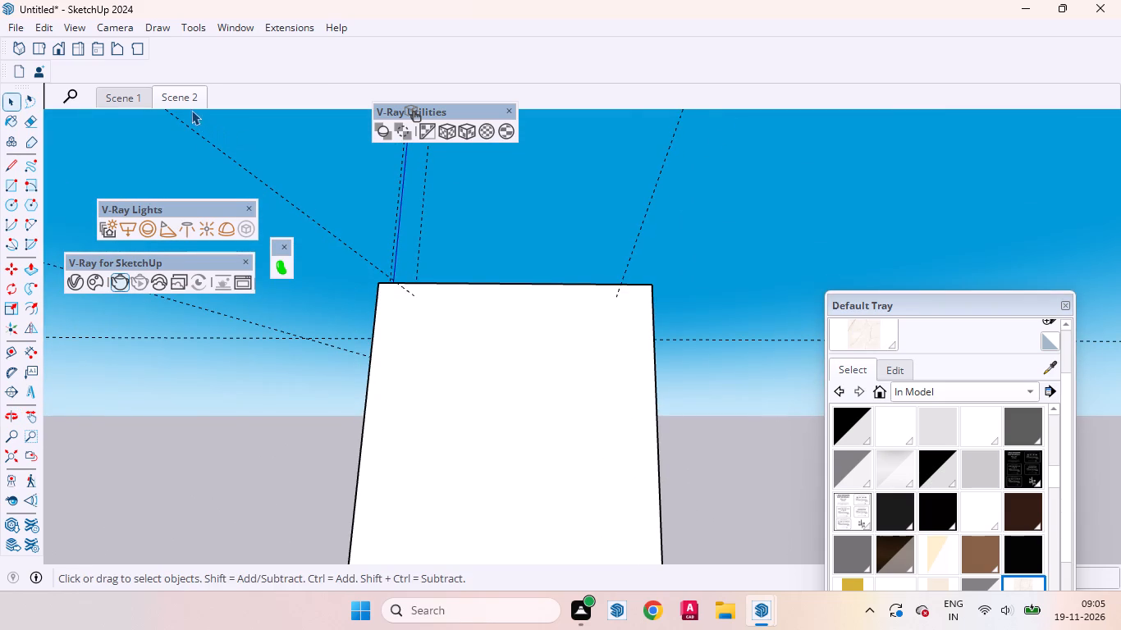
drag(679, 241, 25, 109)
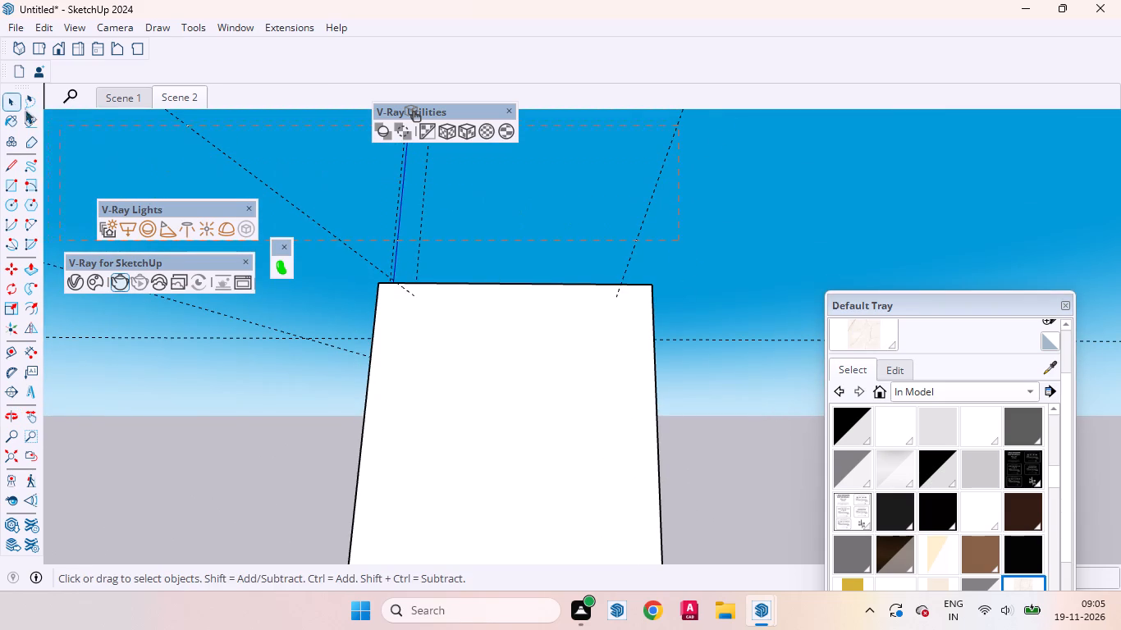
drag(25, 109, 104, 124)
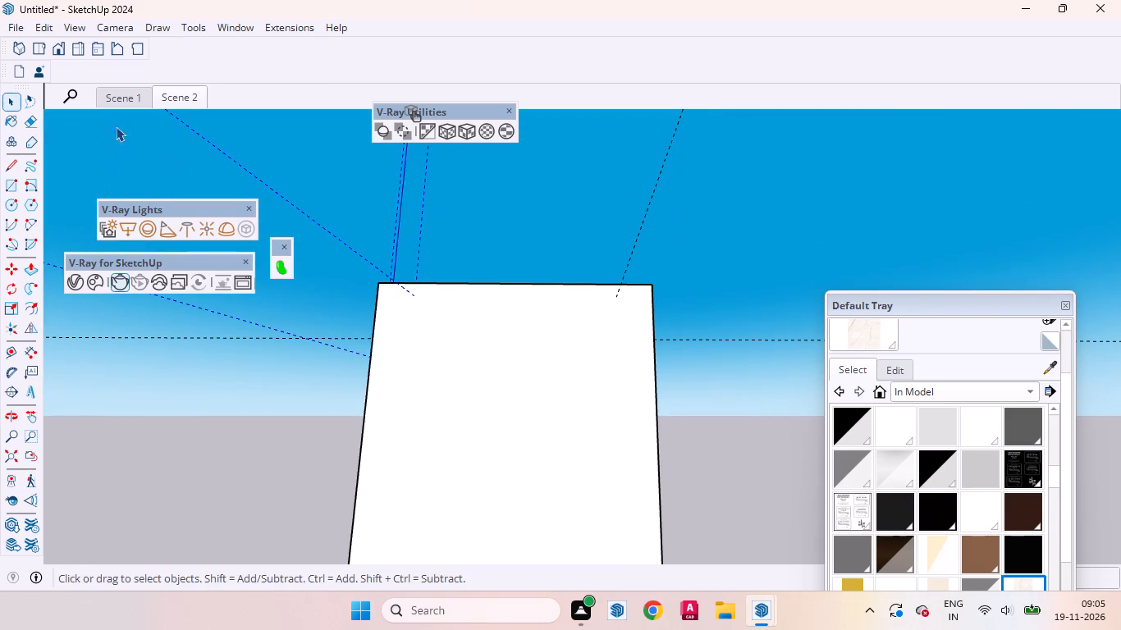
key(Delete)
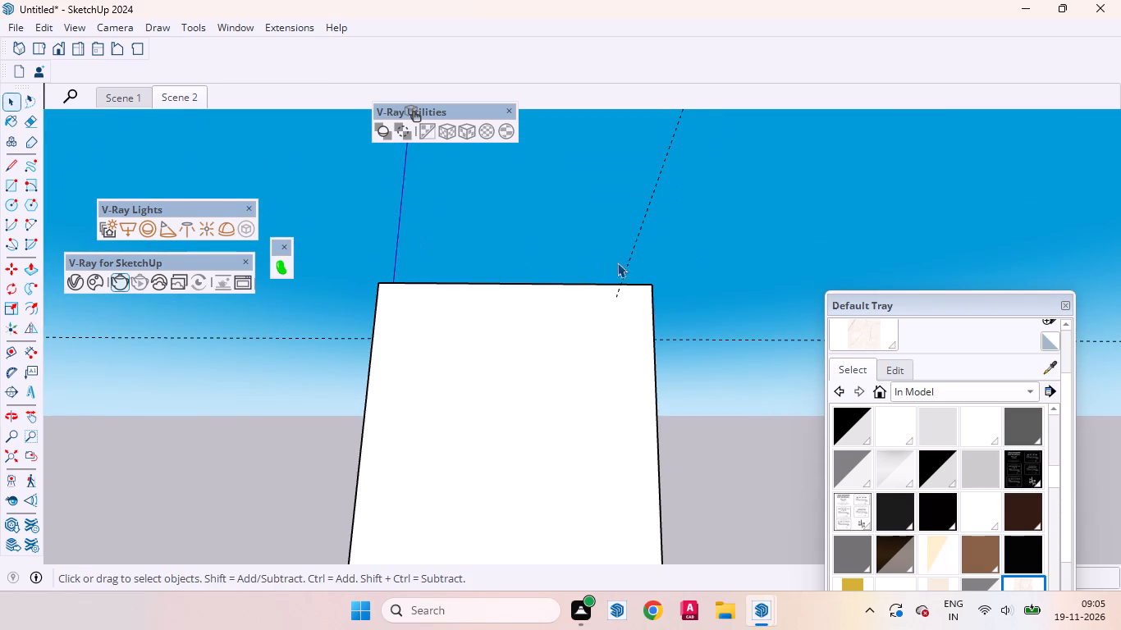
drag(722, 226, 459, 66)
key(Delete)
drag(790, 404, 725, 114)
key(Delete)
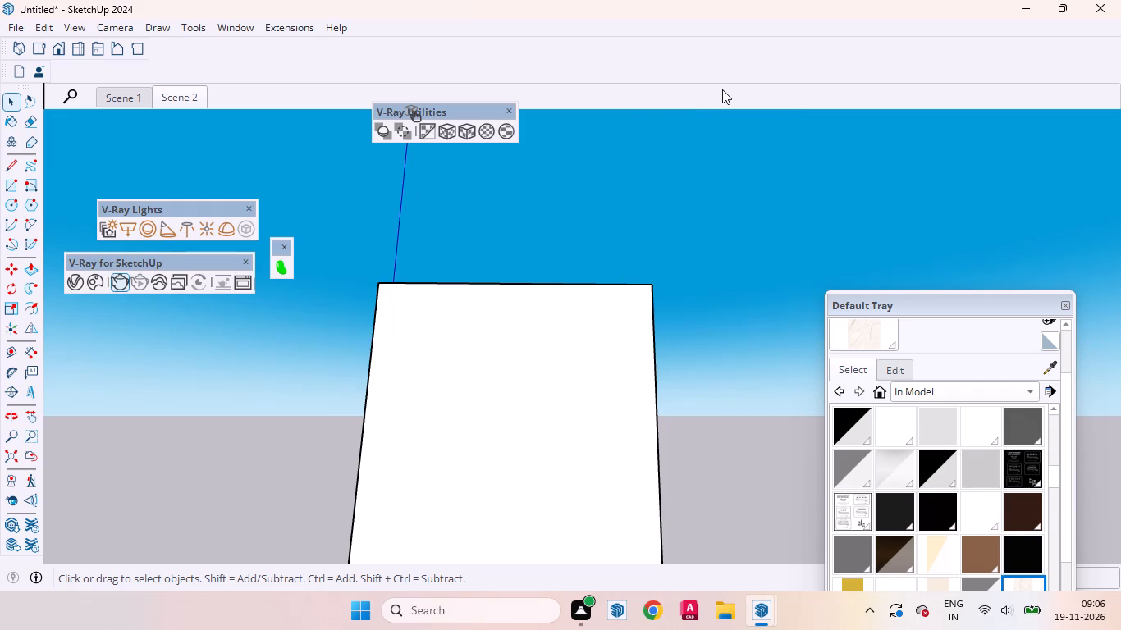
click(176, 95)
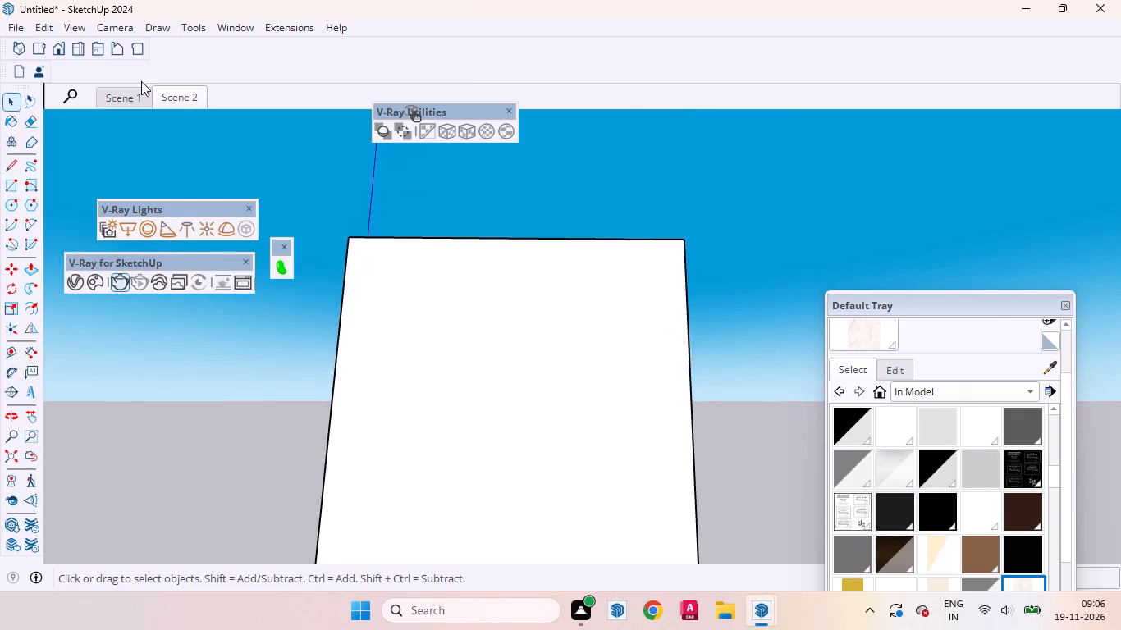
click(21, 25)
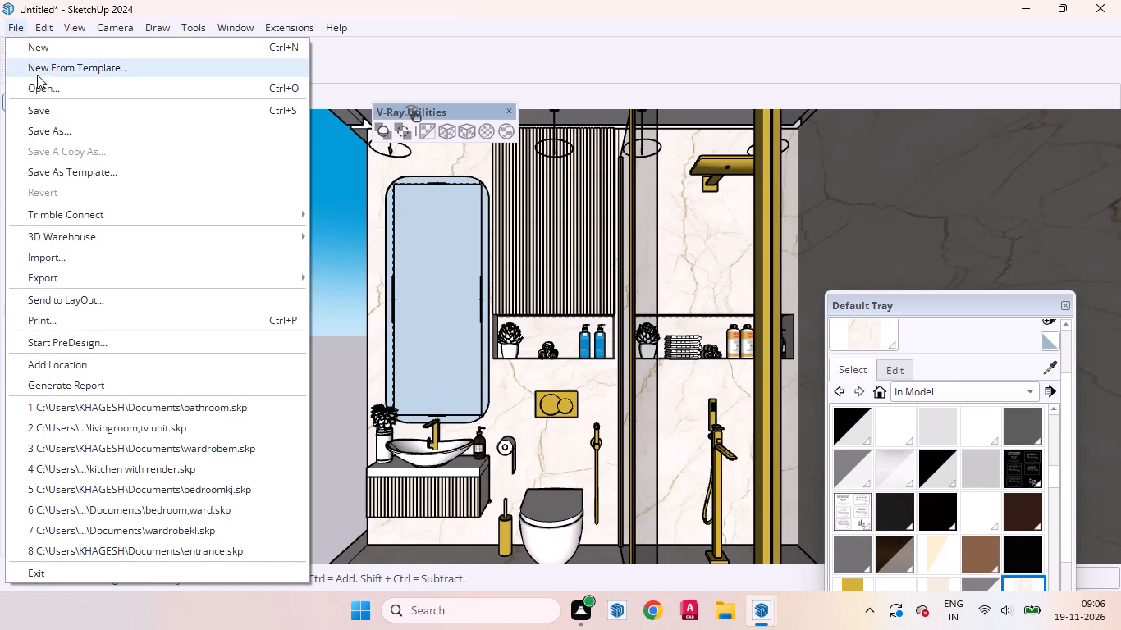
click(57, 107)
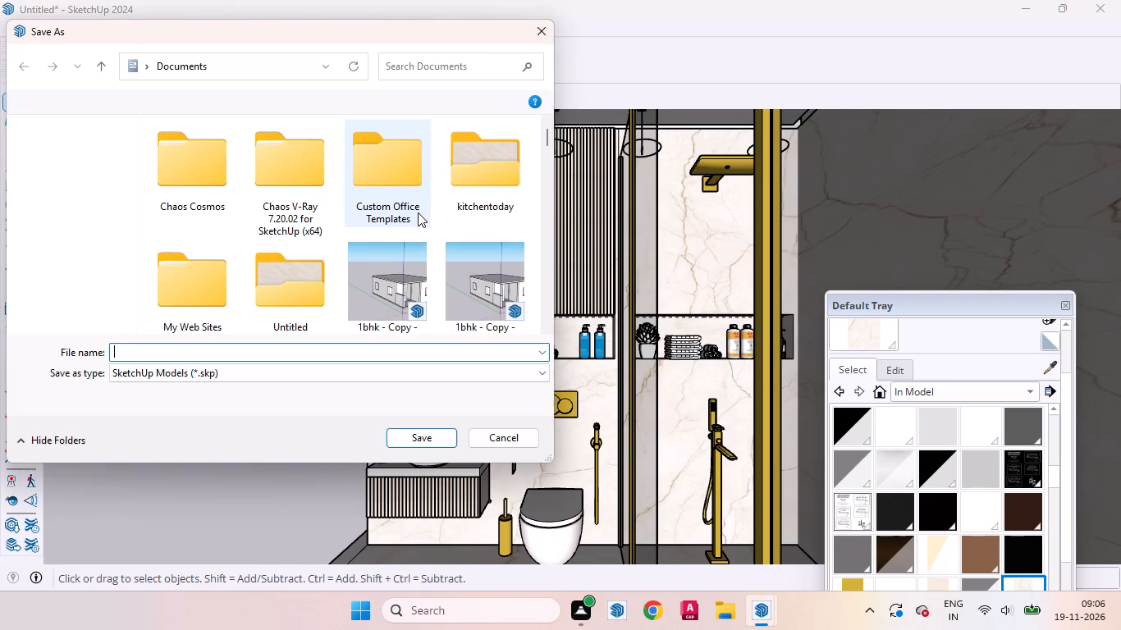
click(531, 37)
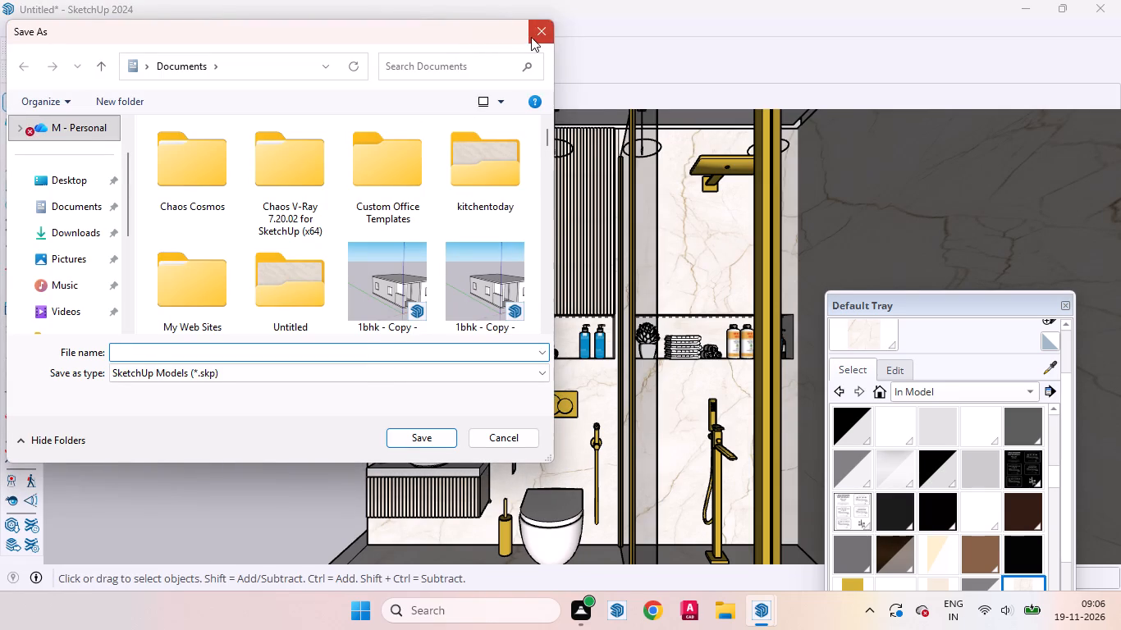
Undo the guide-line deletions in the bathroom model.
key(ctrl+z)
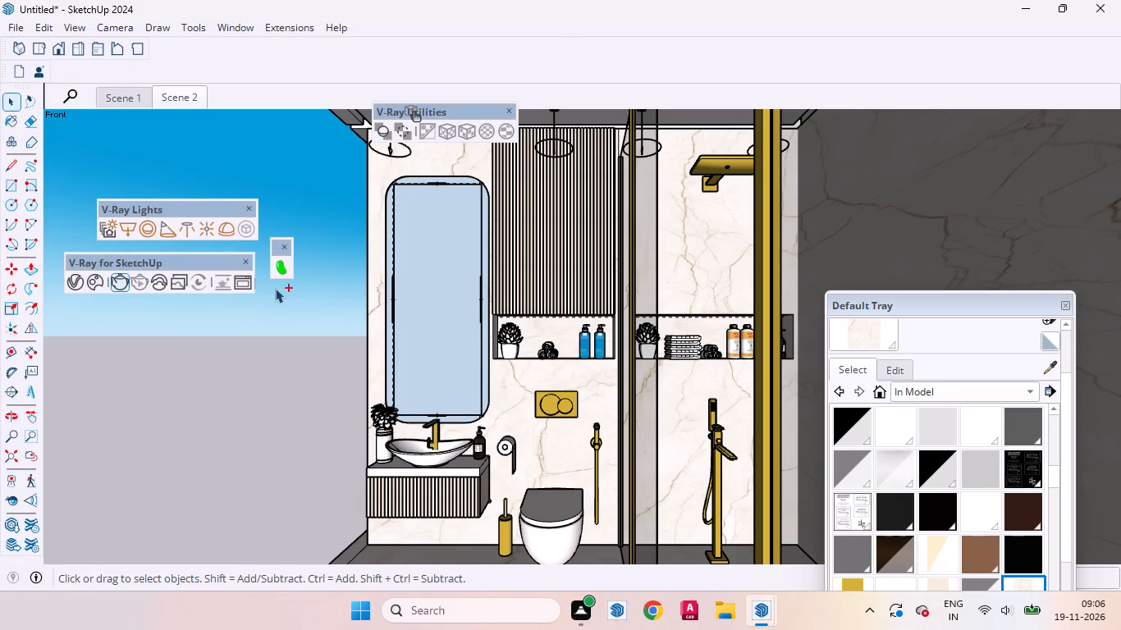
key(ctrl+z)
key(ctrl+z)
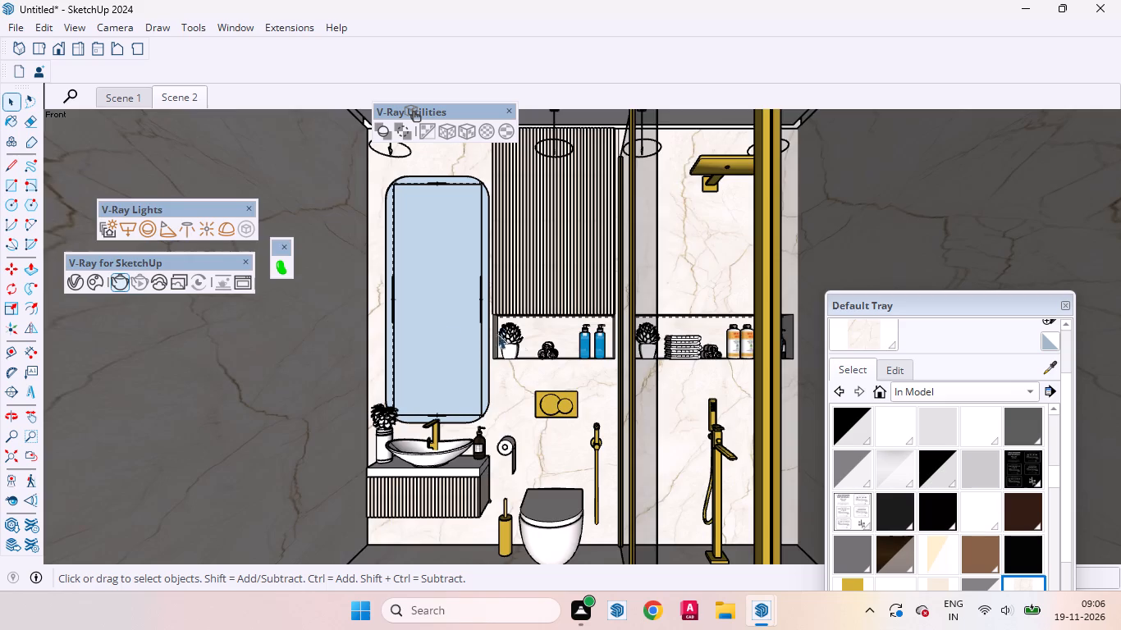
Save the untitled model as a SketchUp file named bathroom1 in the Documents folder.
scroll(543, 359, down, 2)
scroll(577, 363, down, 19)
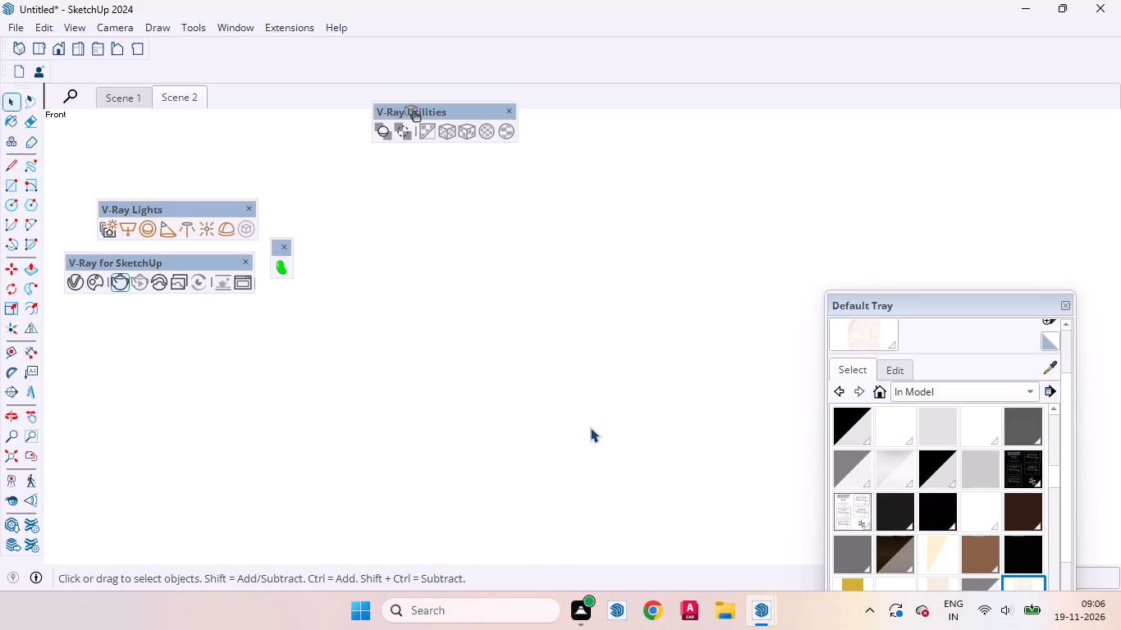
scroll(590, 427, down, 11)
scroll(632, 449, up, 1)
scroll(632, 449, down, 11)
middle_drag(444, 424, 615, 410)
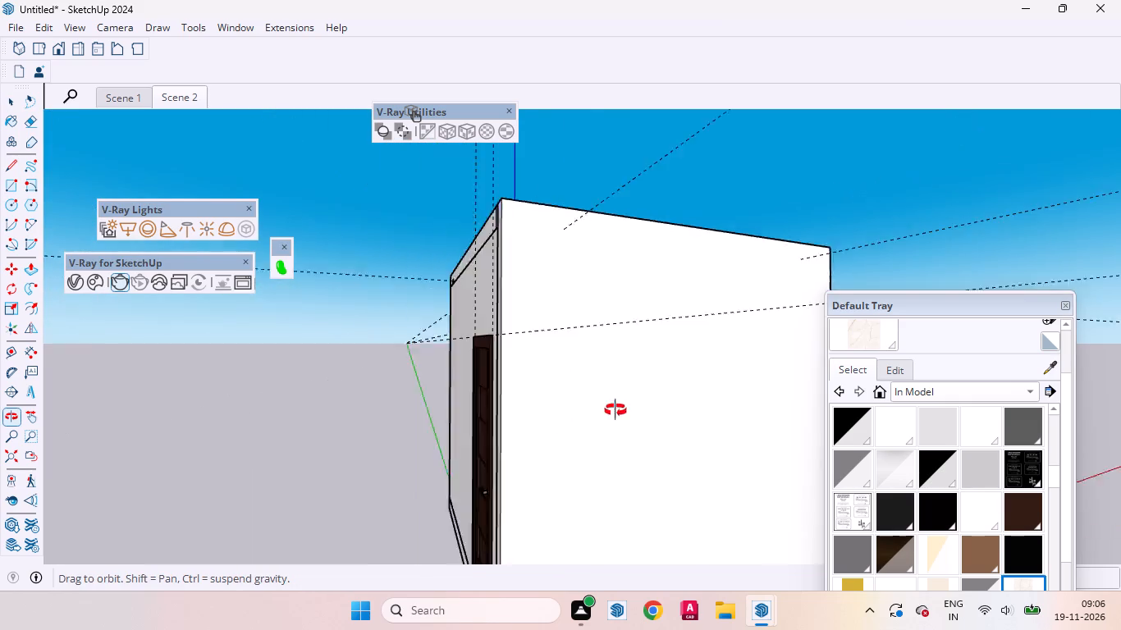
middle_drag(615, 410, 587, 428)
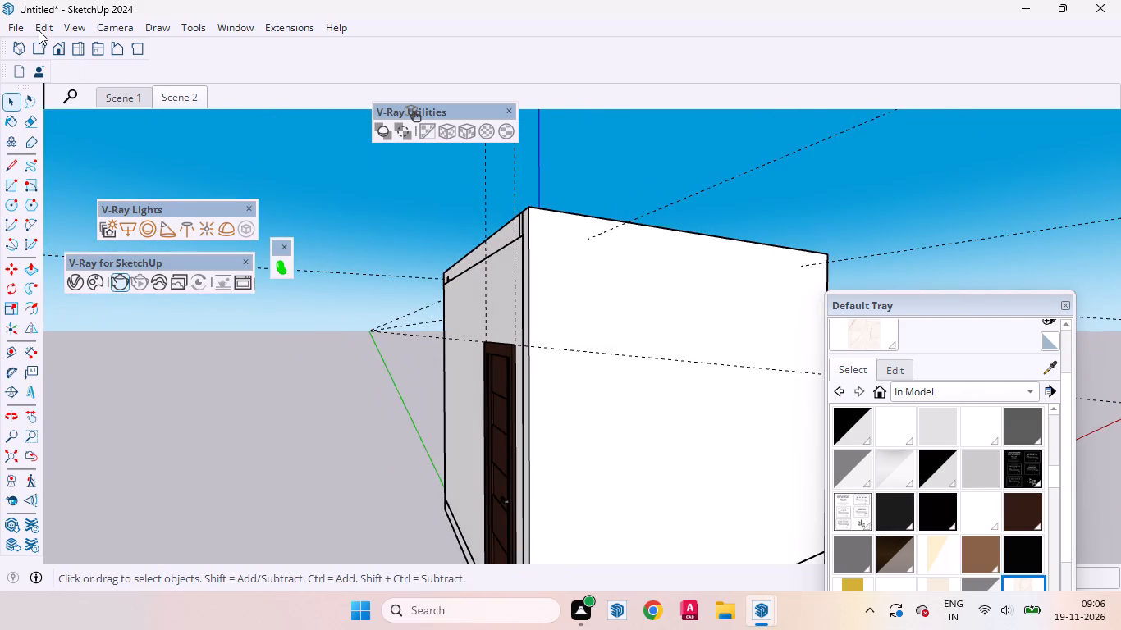
click(18, 28)
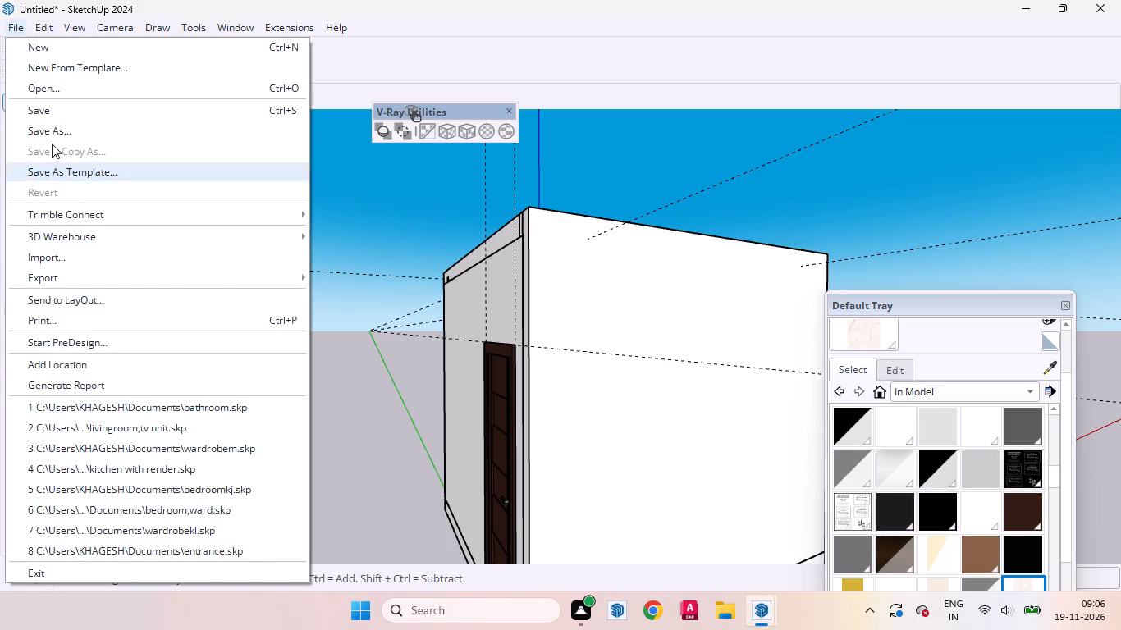
click(48, 108)
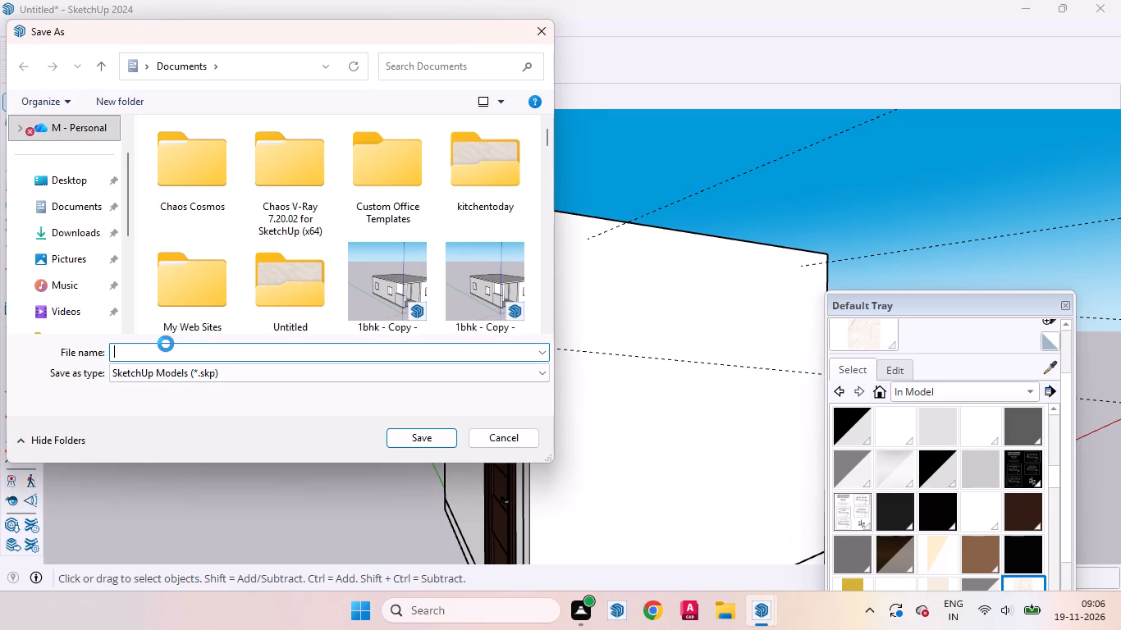
text(bathroo)
key(m)
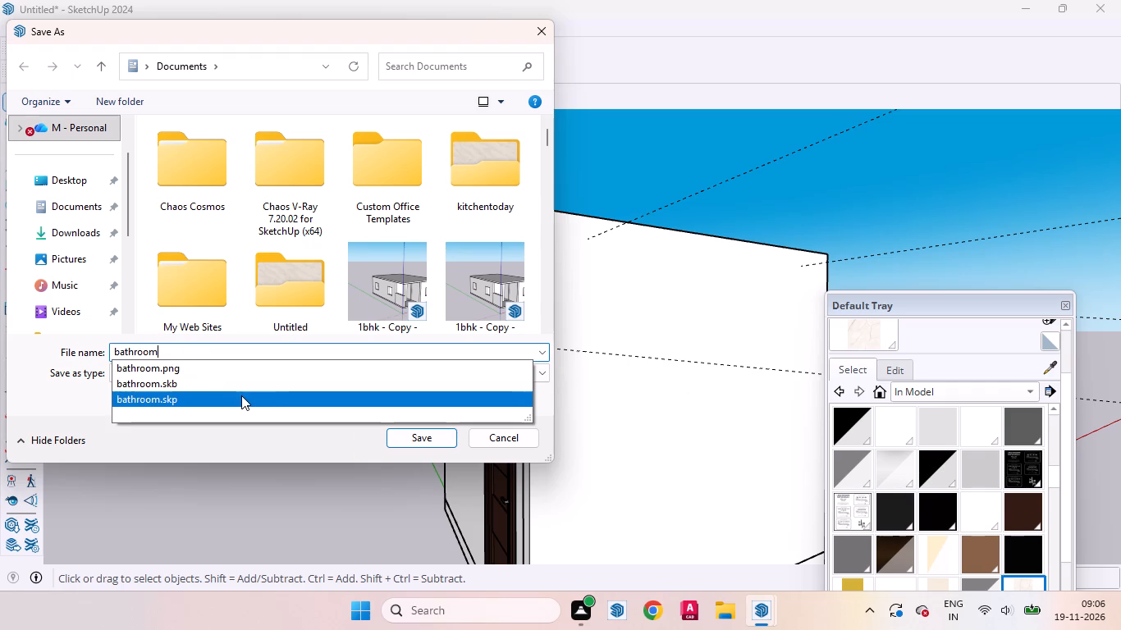
key(1)
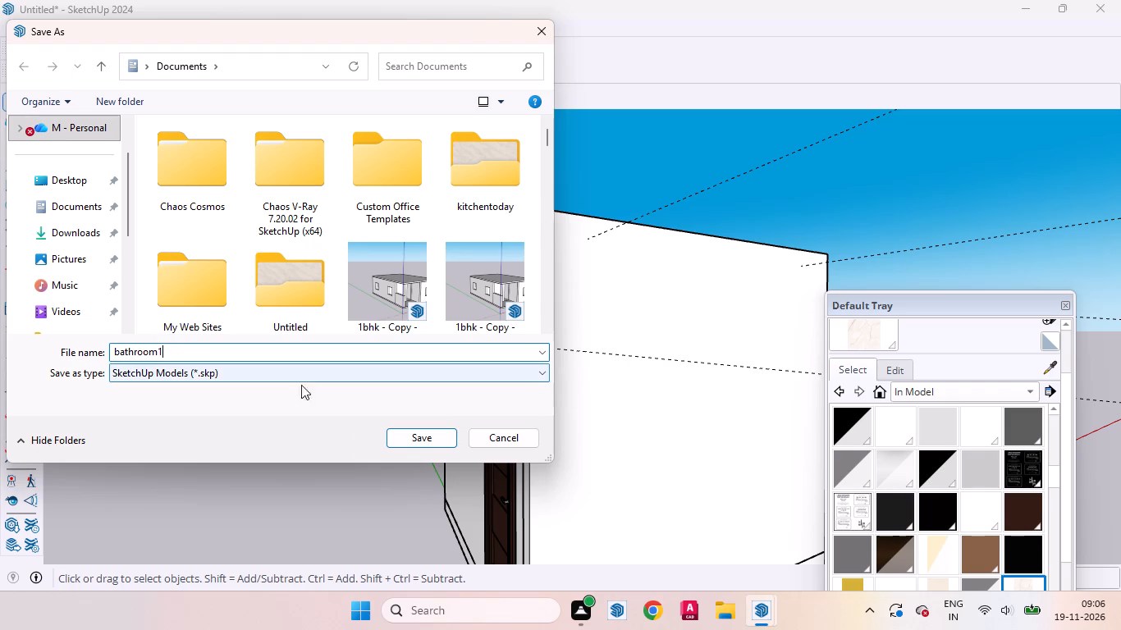
click(63, 214)
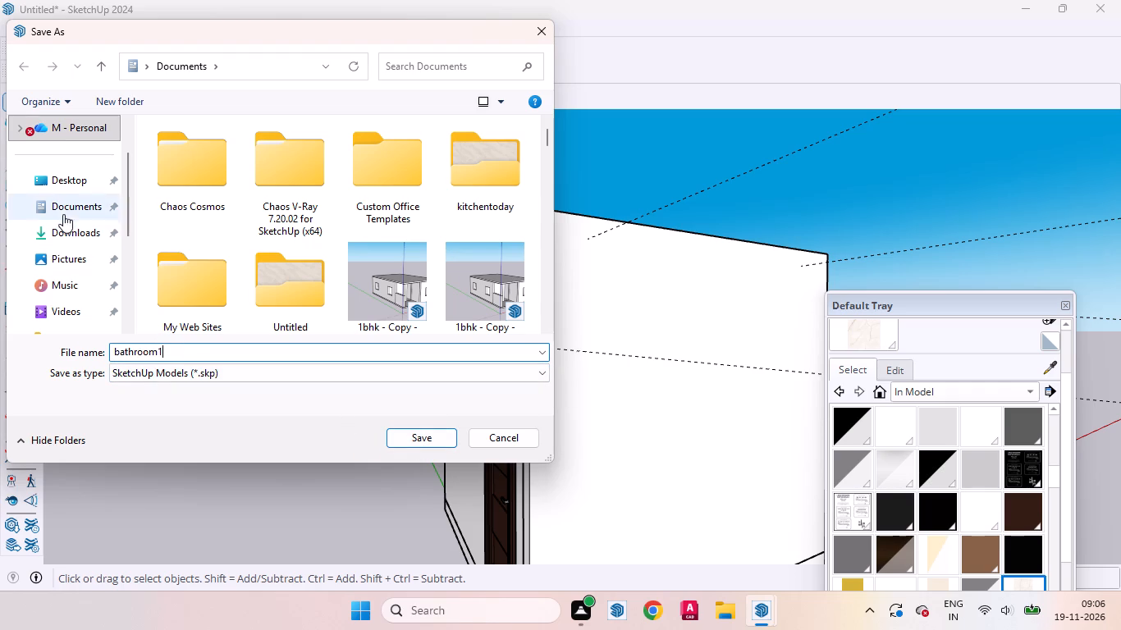
click(423, 441)
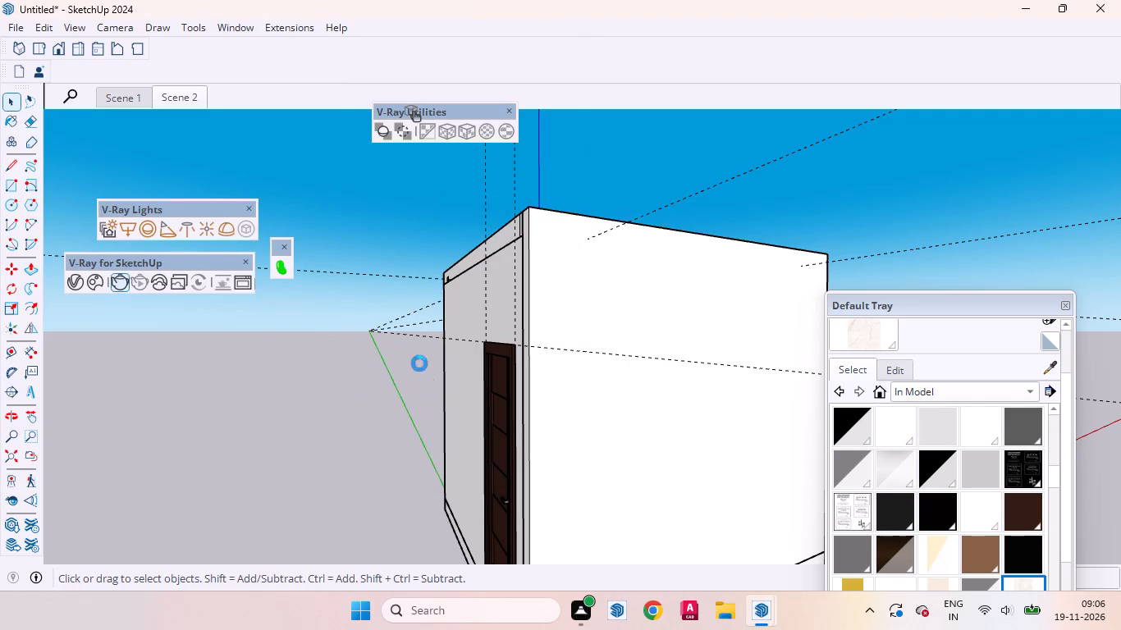
Clear the selection and return to the Scene 2 view.
click(338, 390)
click(177, 99)
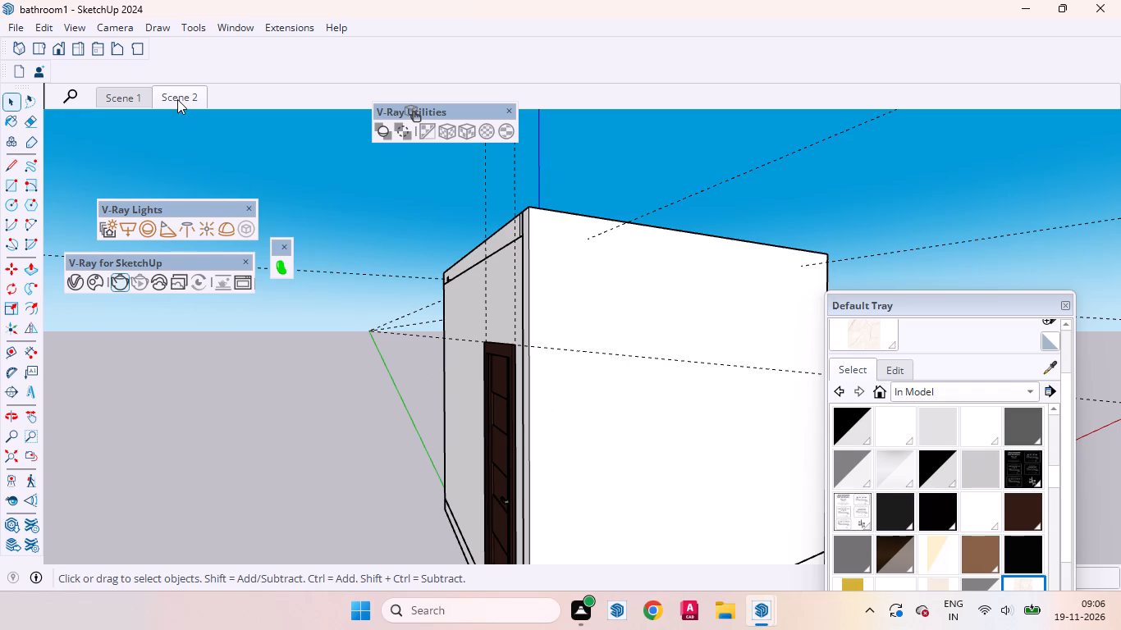
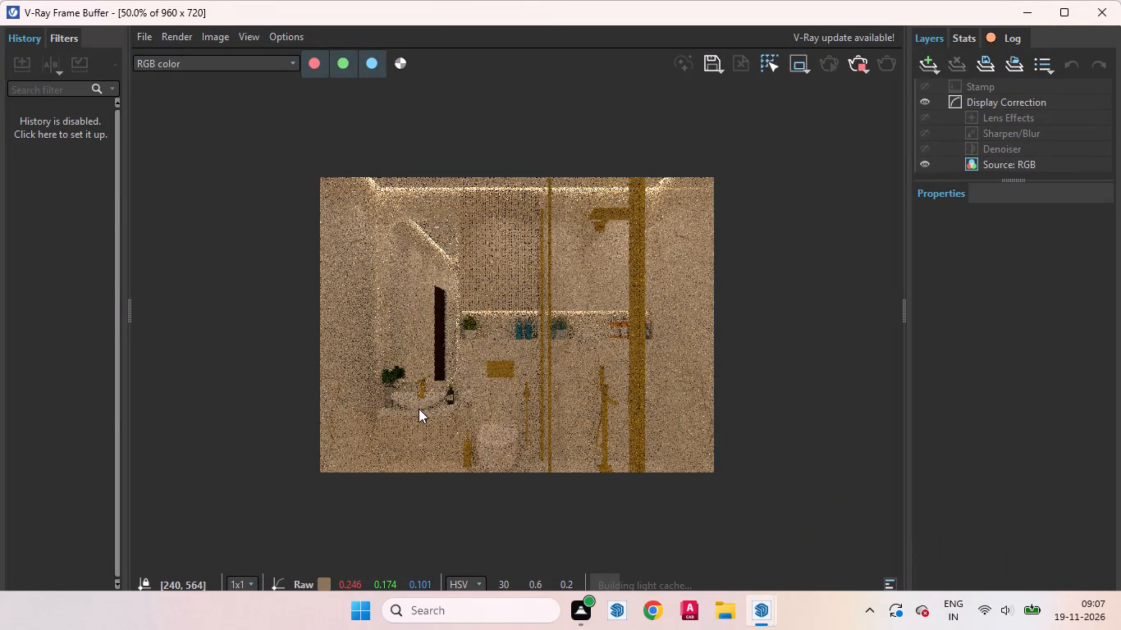
Examine the in-progress Scene 2 render close up and in full, checking the mirror, basin, shelf niche and cove lighting.
scroll(419, 409, up, 1)
scroll(419, 418, down, 1)
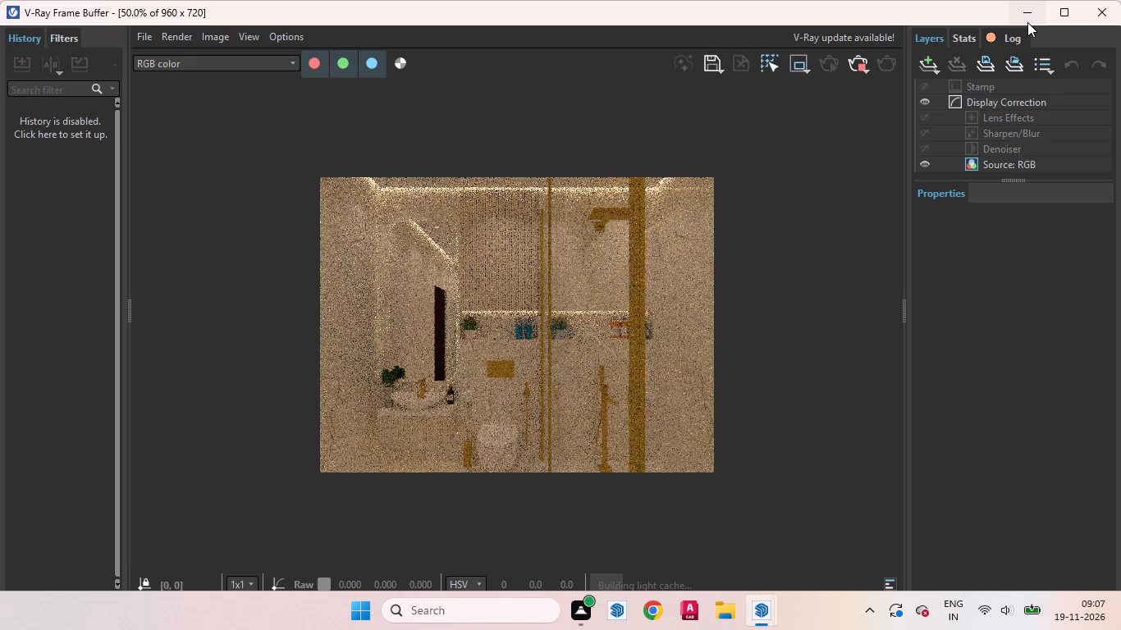
scroll(405, 287, up, 1)
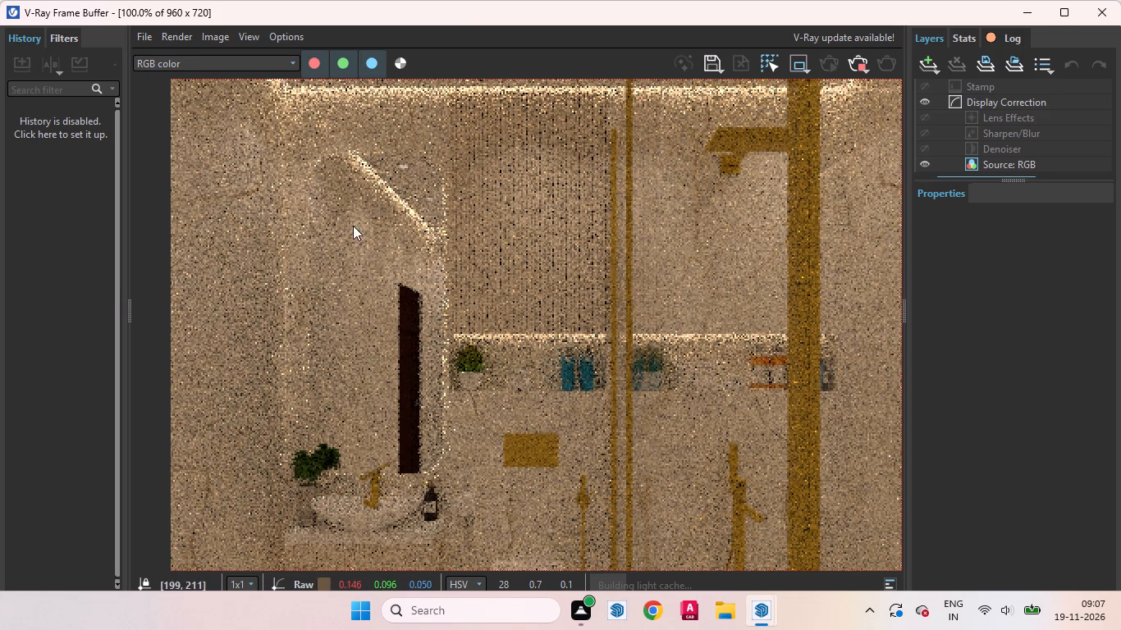
scroll(391, 181, up, 1)
scroll(405, 267, down, 1)
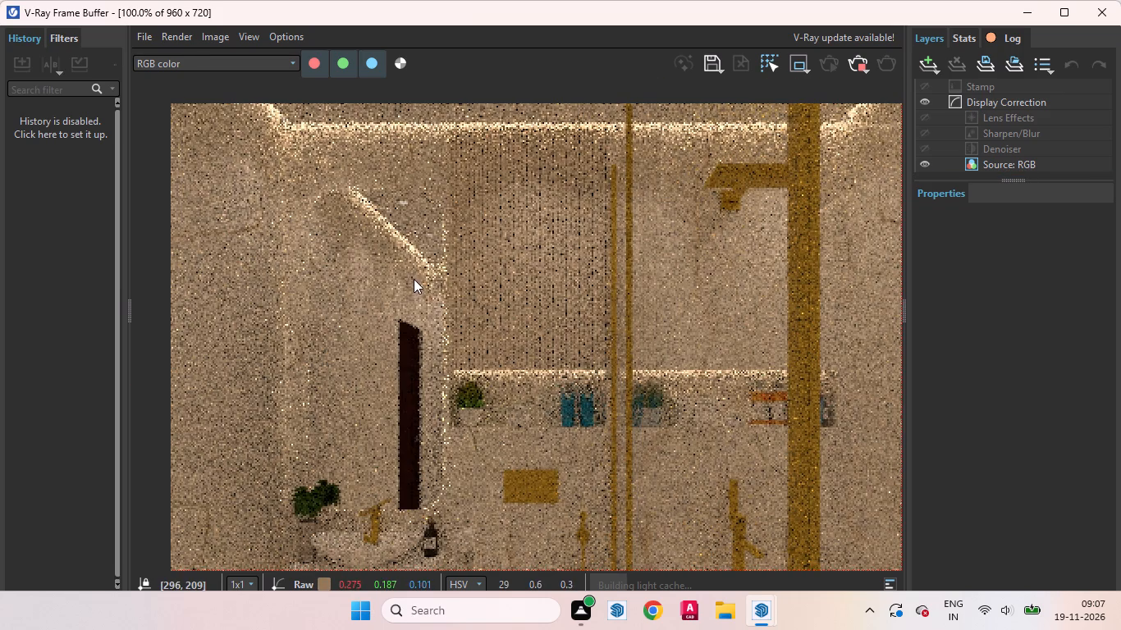
scroll(483, 361, down, 1)
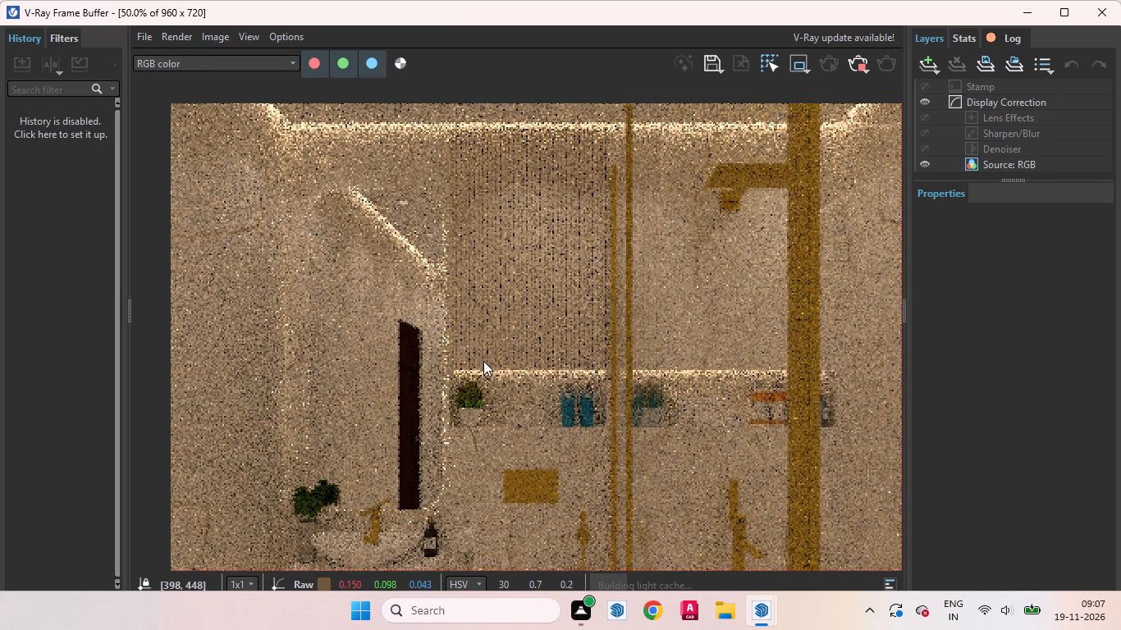
scroll(438, 227, up, 1)
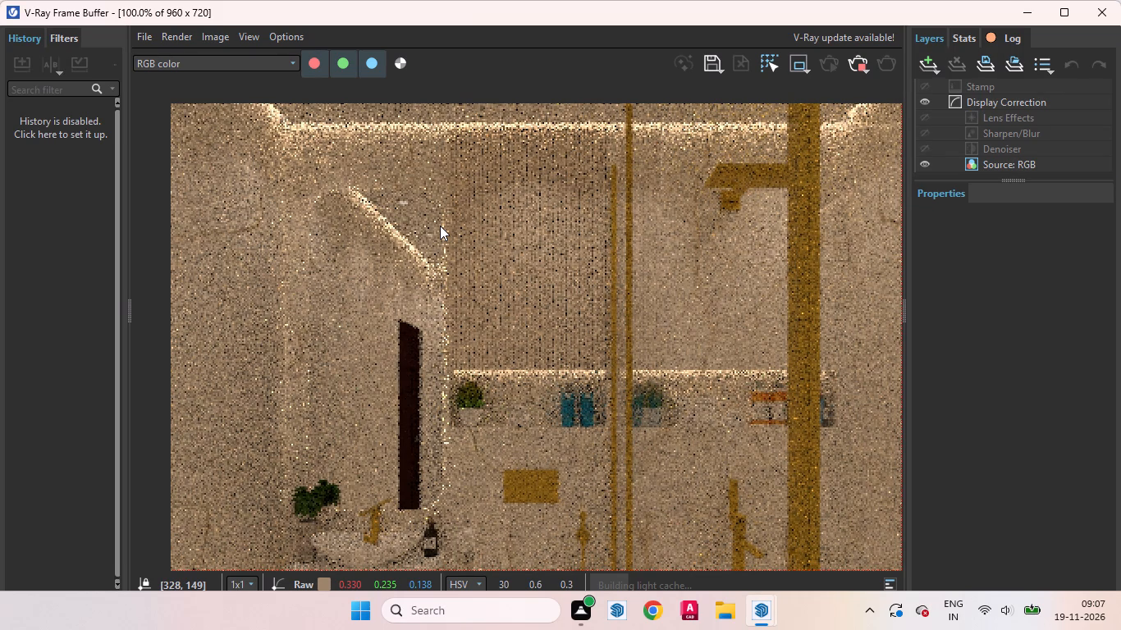
scroll(506, 197, down, 2)
scroll(489, 301, up, 1)
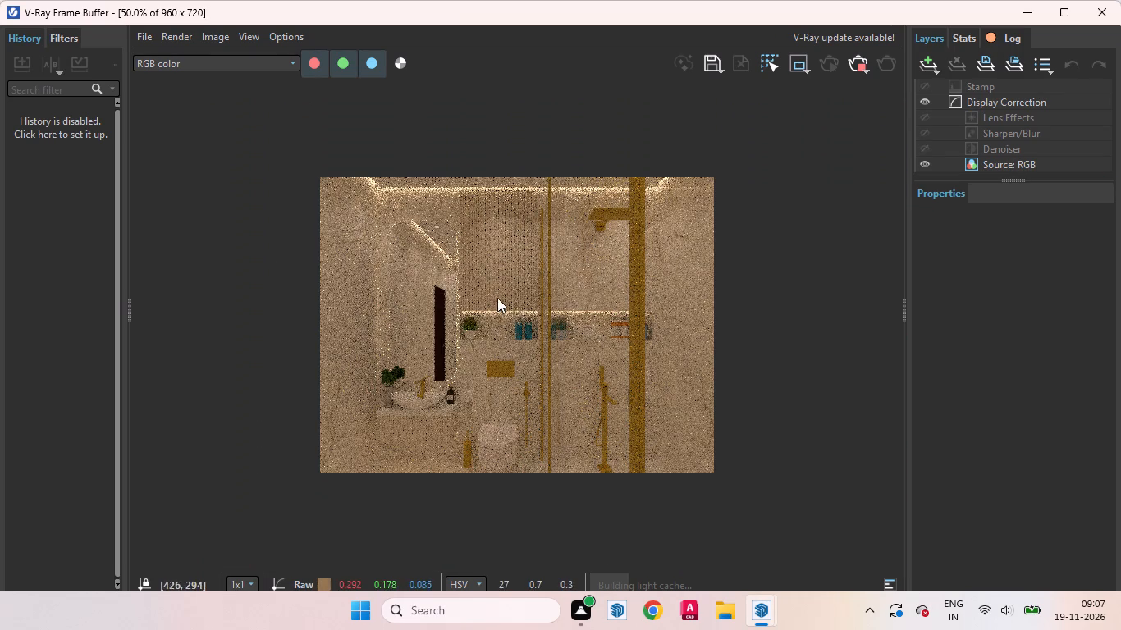
click(1035, 9)
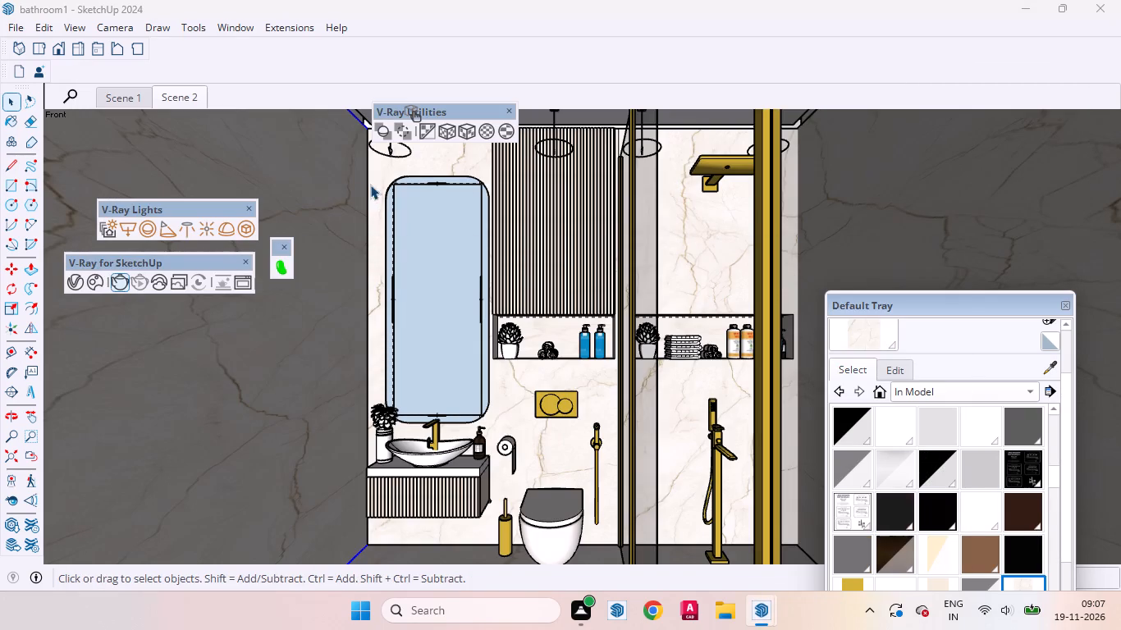
Check the render settings in the V-Ray Asset Editor and bring up the scene's material list.
click(71, 285)
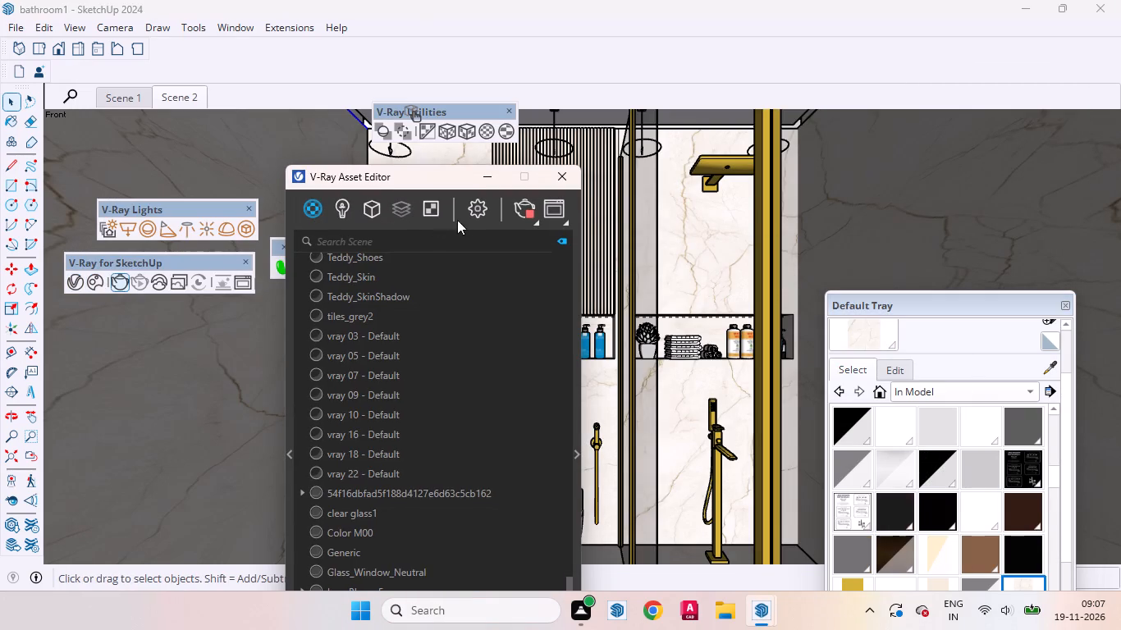
click(476, 211)
drag(437, 180, 459, 164)
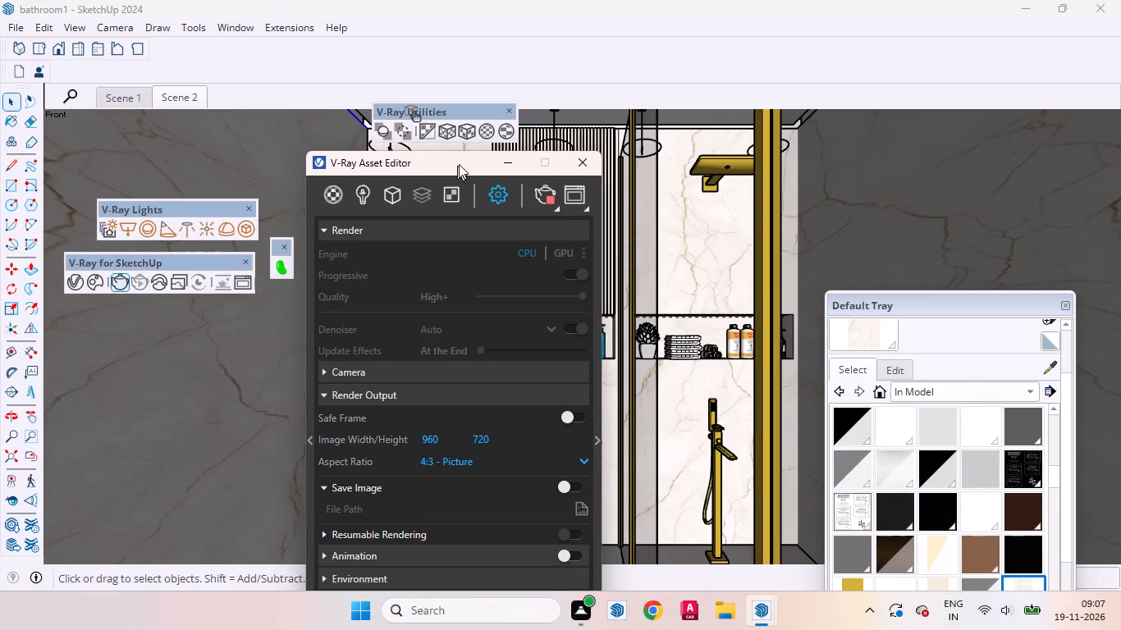
drag(459, 164, 399, 75)
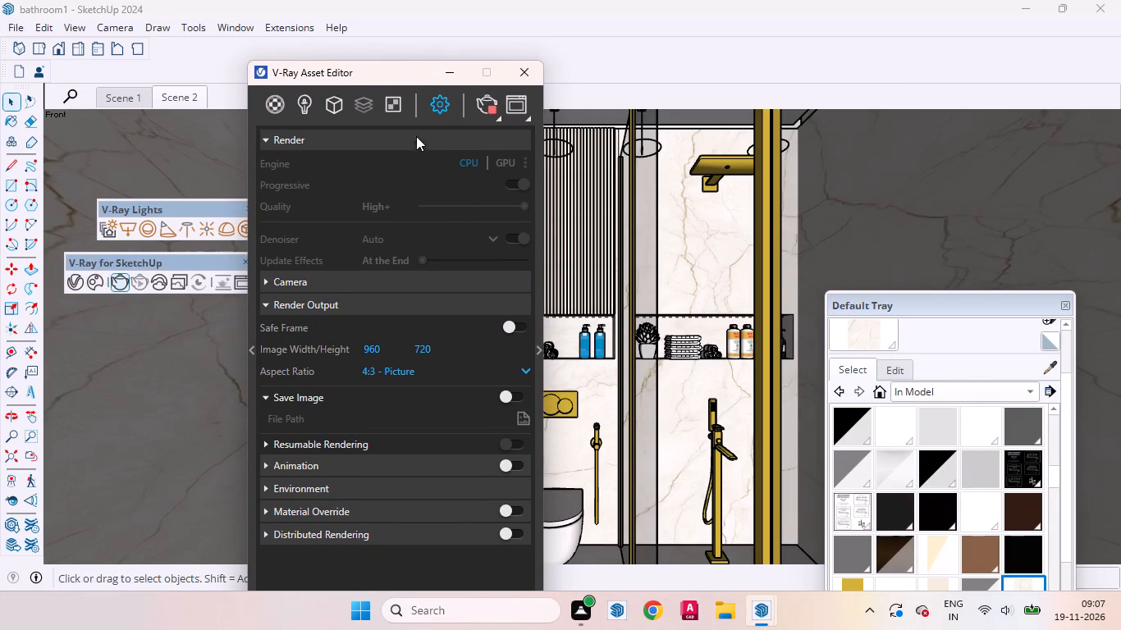
click(272, 111)
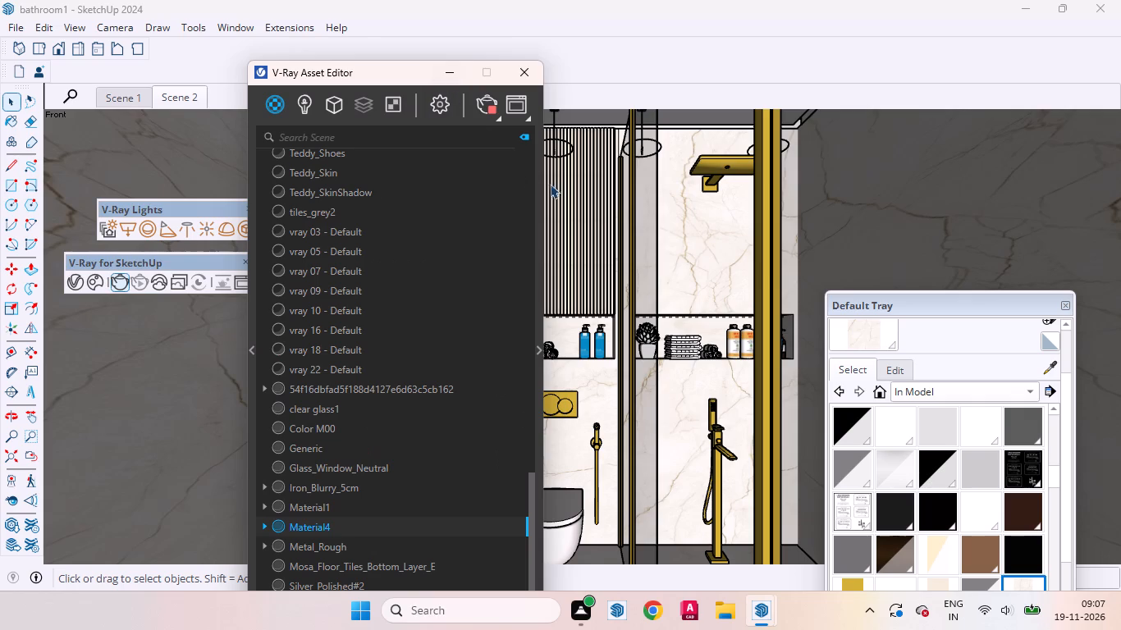
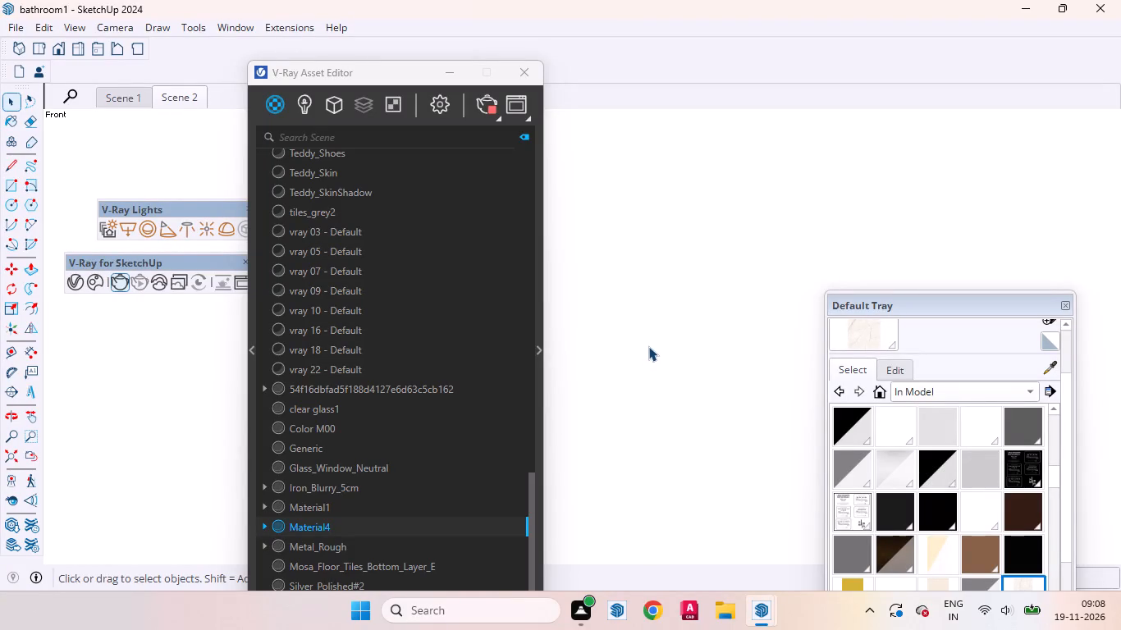
Open the group of the wall with the door and erase the construction guide lines inside it.
middle_drag(768, 345, 768, 473)
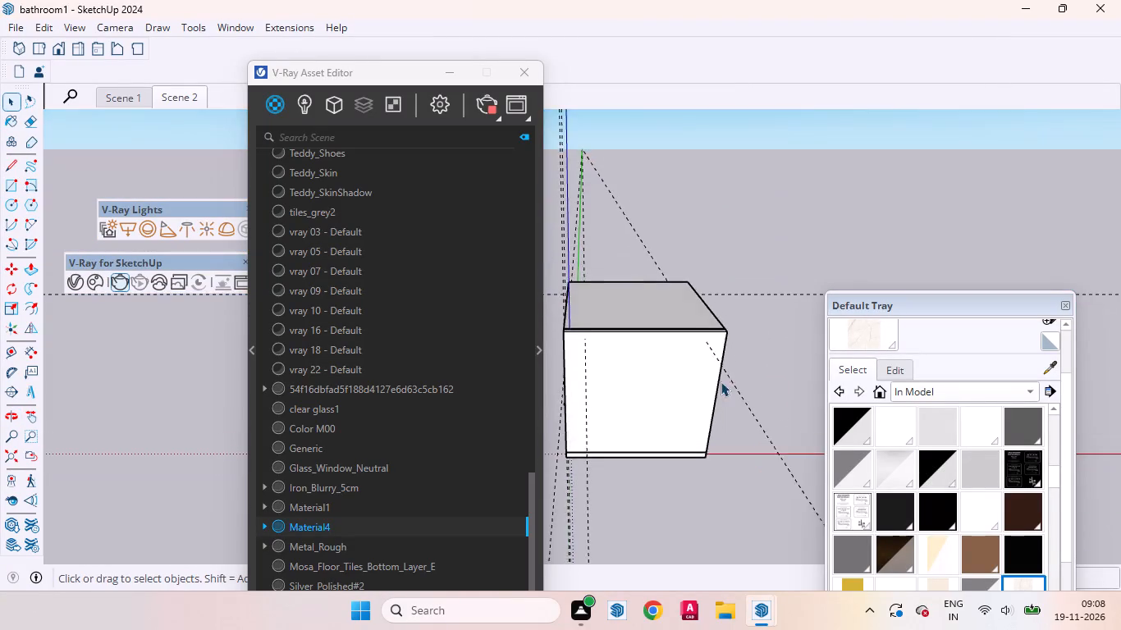
scroll(719, 385, down, 7)
scroll(593, 387, up, 3)
middle_drag(649, 357, 791, 285)
drag(724, 226, 690, 207)
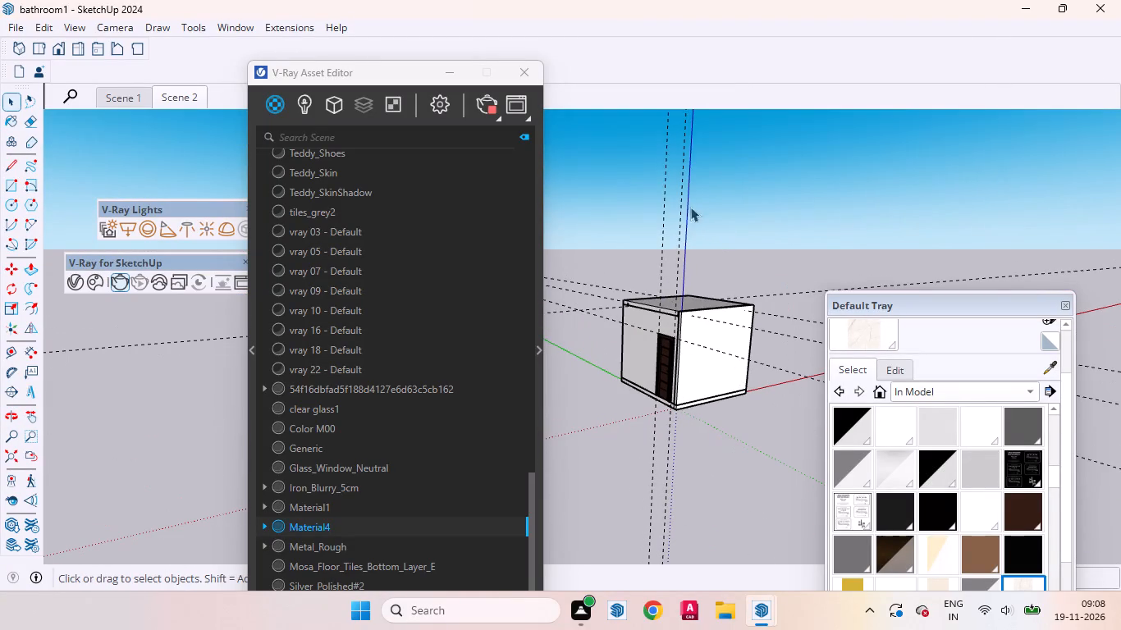
drag(690, 207, 597, 126)
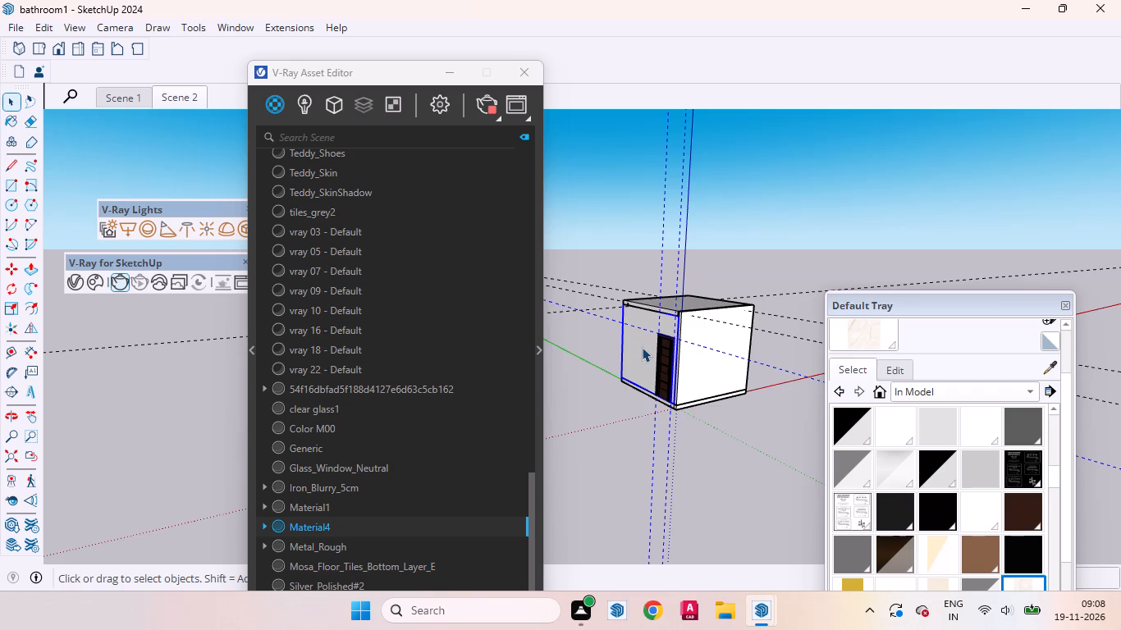
double_click(642, 347)
drag(731, 212, 602, 125)
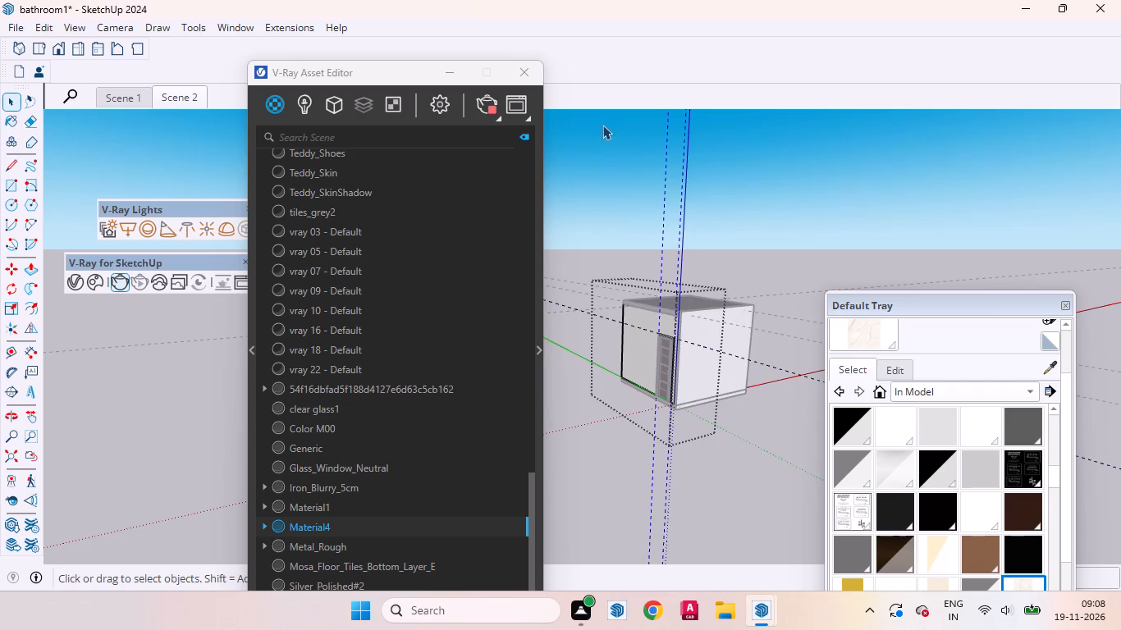
key(Delete)
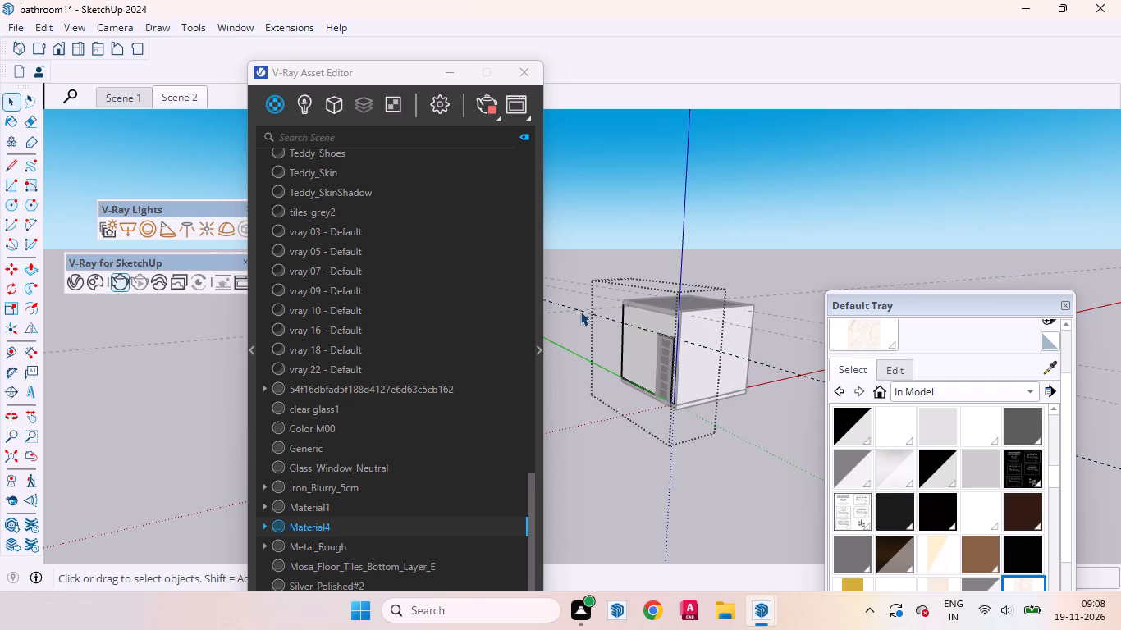
click(580, 311)
right_click(574, 310)
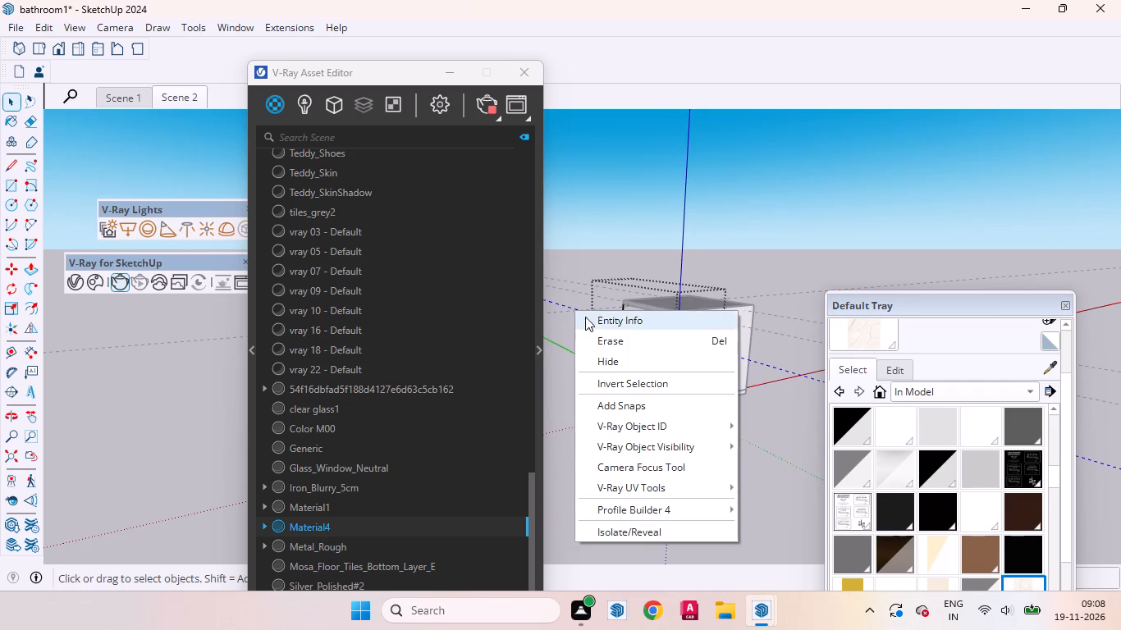
click(607, 340)
Delete the remaining construction guide lines around the bathroom model.
click(620, 425)
drag(609, 339, 542, 221)
middle_drag(676, 258, 625, 605)
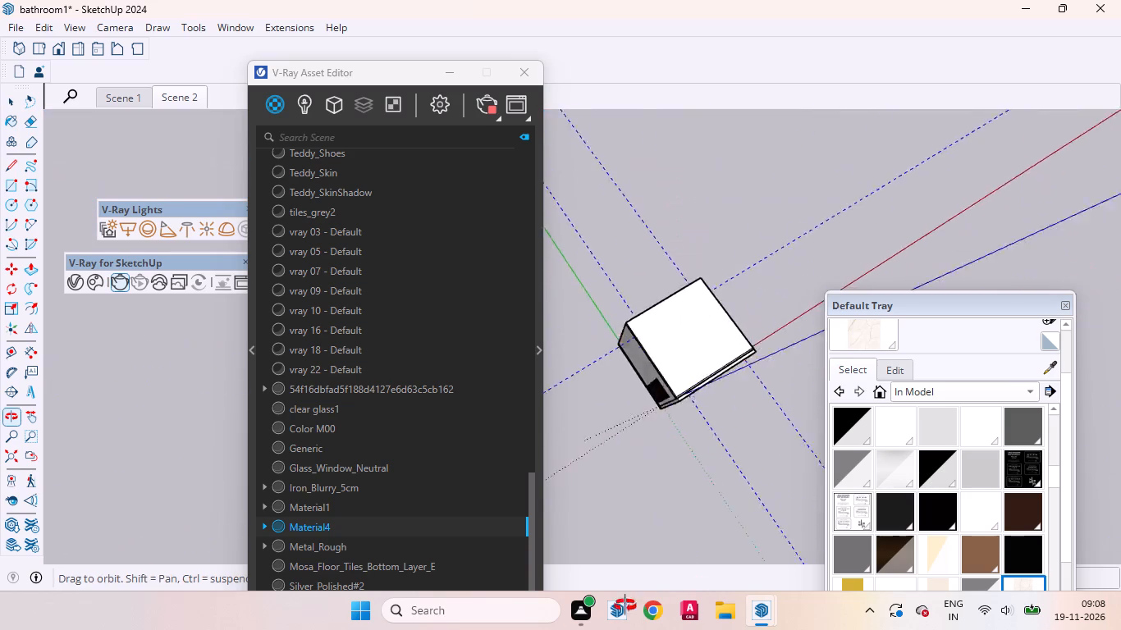
middle_drag(625, 605, 608, 600)
scroll(769, 322, up, 4)
middle_drag(741, 390, 729, 0)
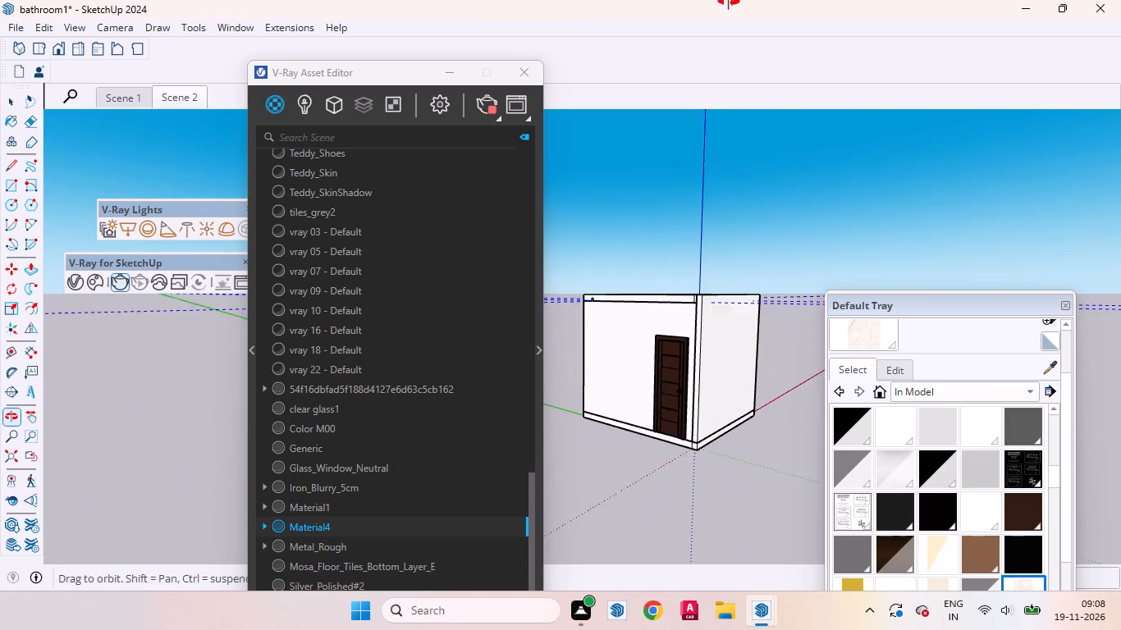
middle_drag(729, 0, 737, 34)
key(Delete)
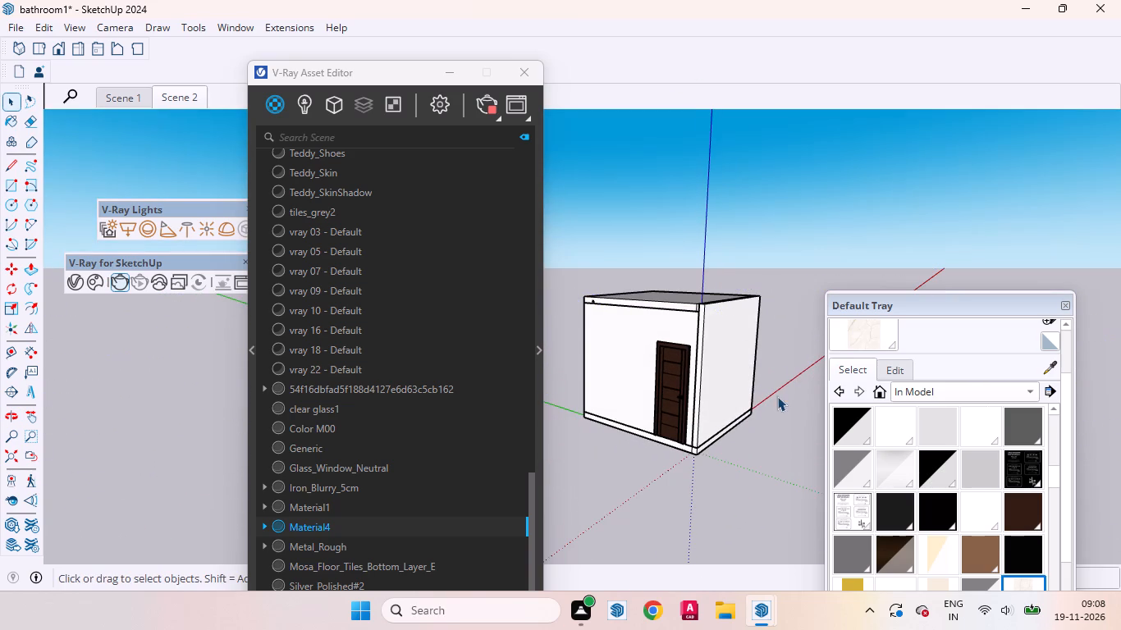
click(774, 411)
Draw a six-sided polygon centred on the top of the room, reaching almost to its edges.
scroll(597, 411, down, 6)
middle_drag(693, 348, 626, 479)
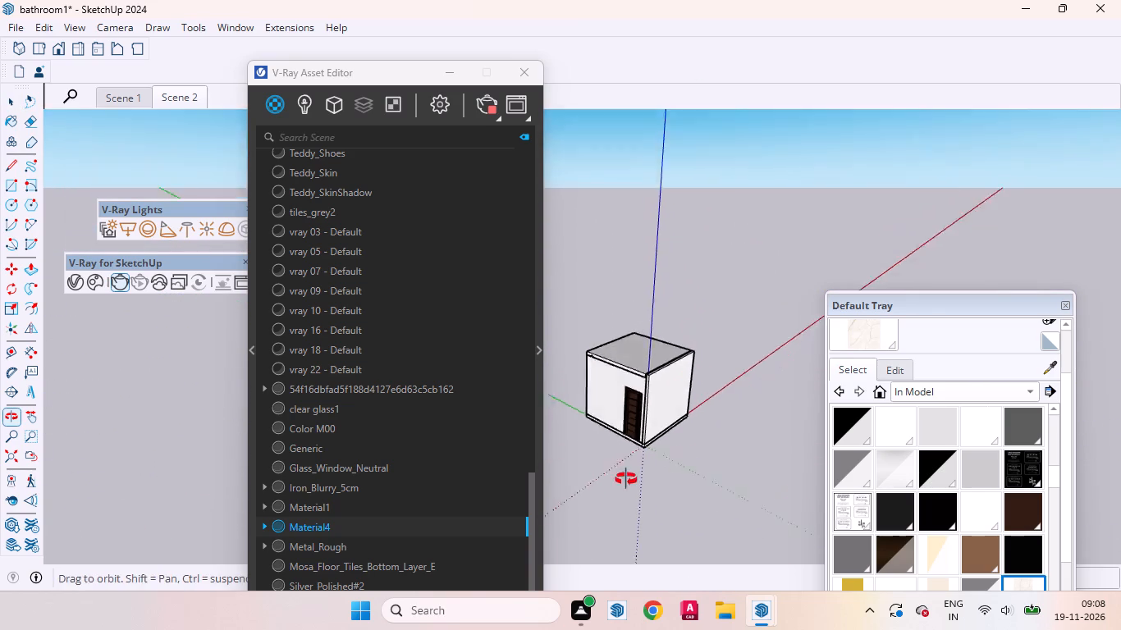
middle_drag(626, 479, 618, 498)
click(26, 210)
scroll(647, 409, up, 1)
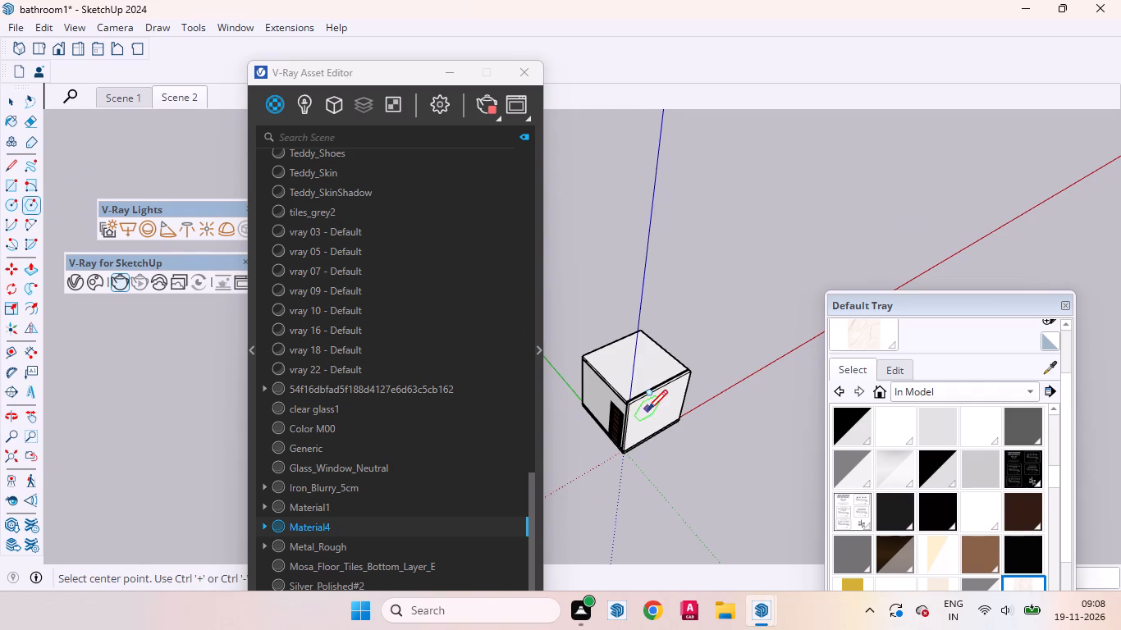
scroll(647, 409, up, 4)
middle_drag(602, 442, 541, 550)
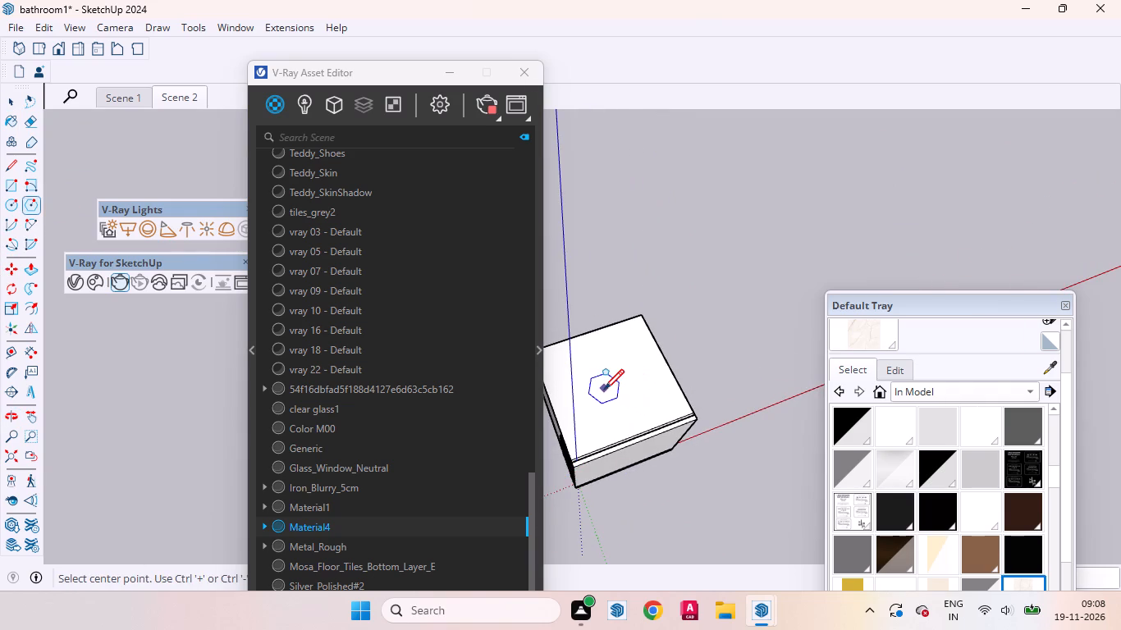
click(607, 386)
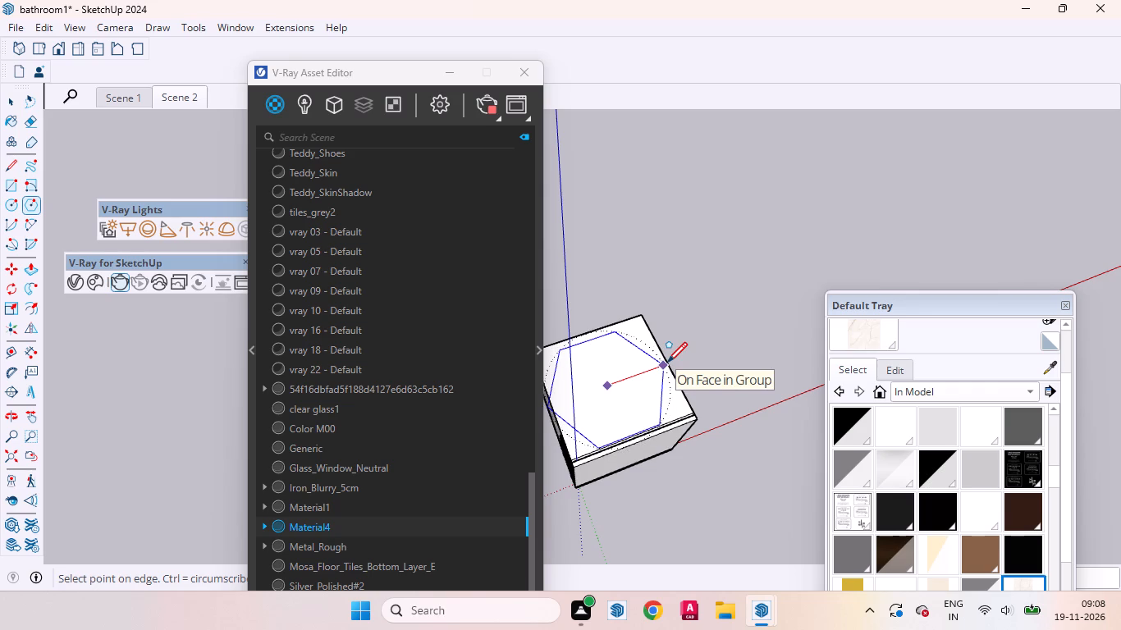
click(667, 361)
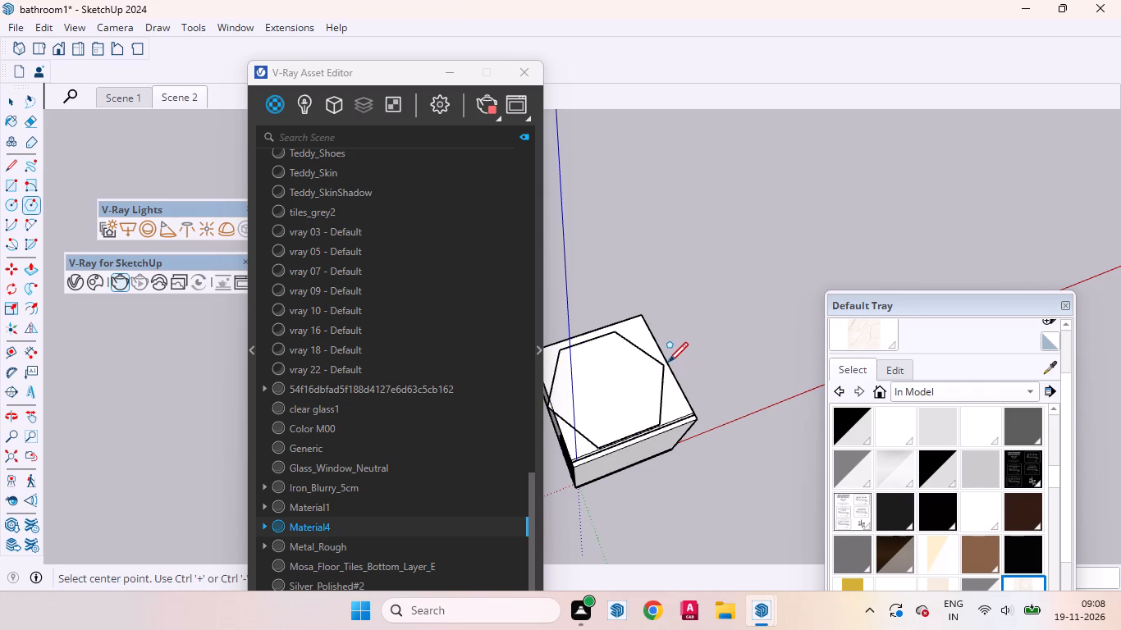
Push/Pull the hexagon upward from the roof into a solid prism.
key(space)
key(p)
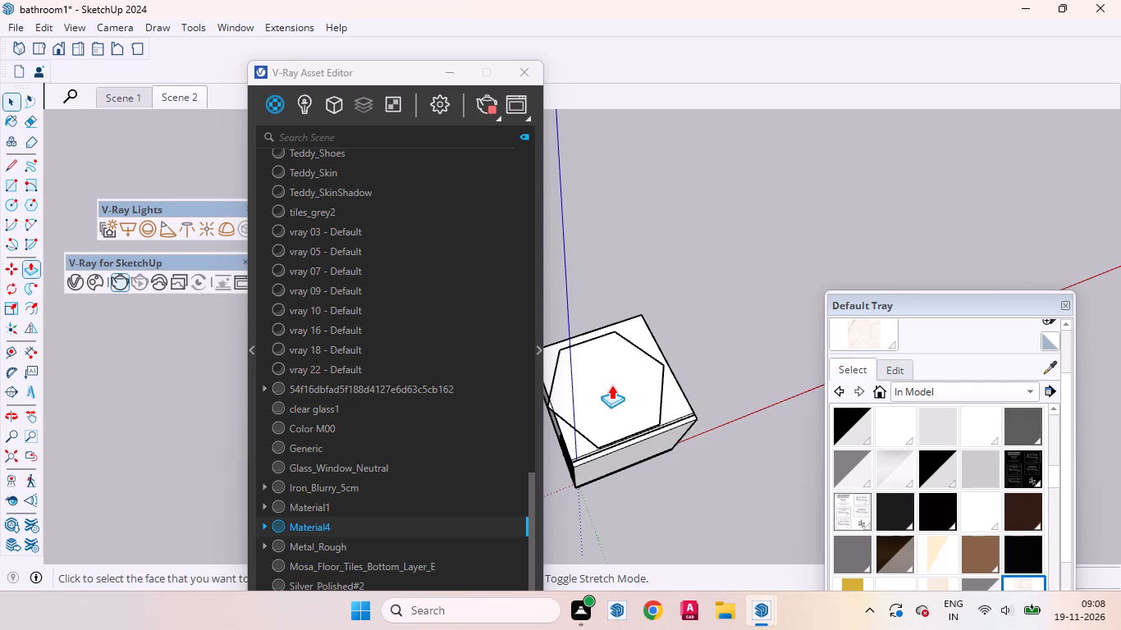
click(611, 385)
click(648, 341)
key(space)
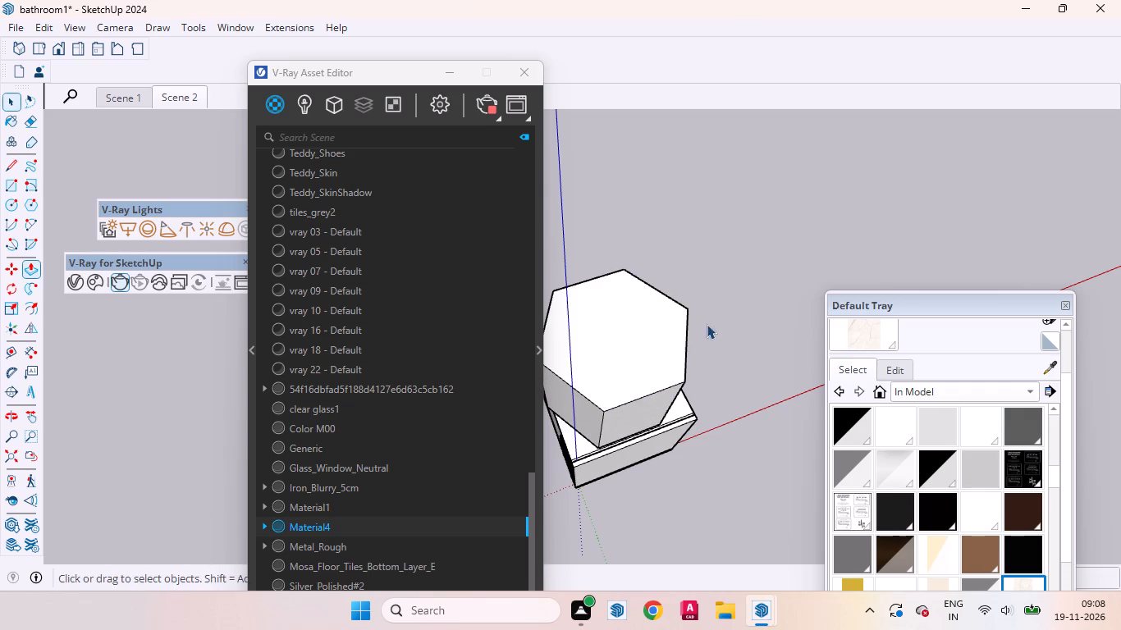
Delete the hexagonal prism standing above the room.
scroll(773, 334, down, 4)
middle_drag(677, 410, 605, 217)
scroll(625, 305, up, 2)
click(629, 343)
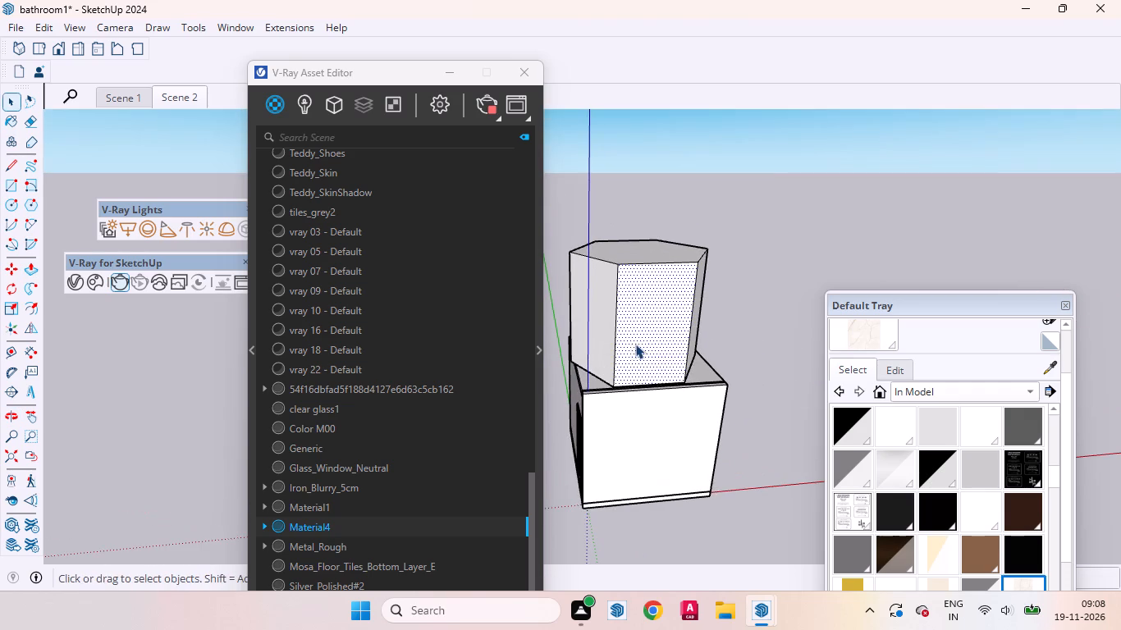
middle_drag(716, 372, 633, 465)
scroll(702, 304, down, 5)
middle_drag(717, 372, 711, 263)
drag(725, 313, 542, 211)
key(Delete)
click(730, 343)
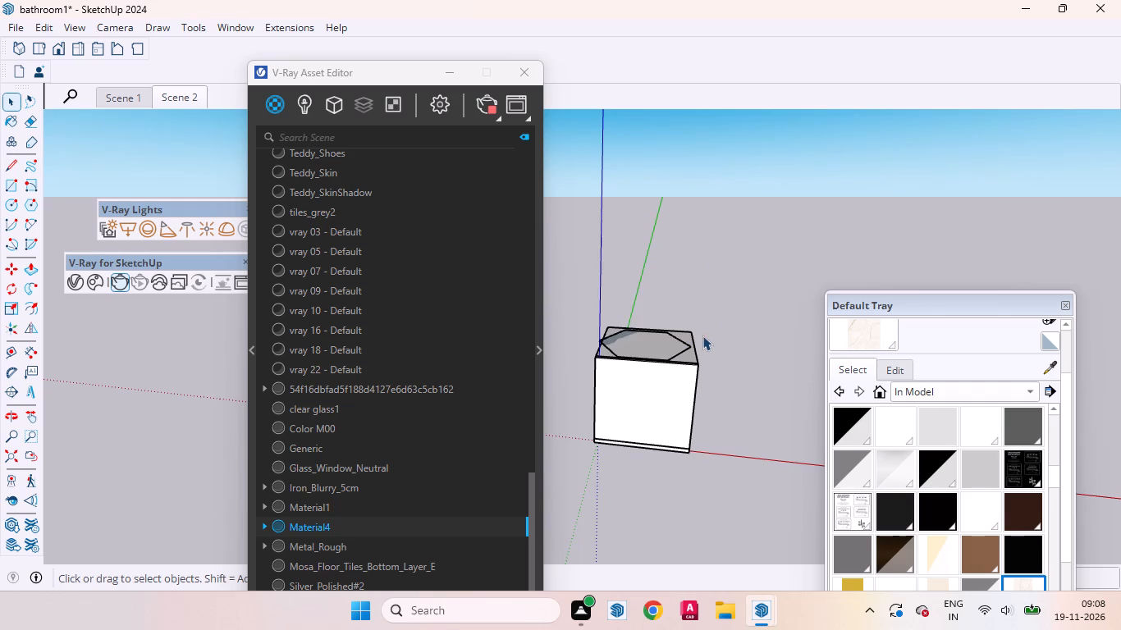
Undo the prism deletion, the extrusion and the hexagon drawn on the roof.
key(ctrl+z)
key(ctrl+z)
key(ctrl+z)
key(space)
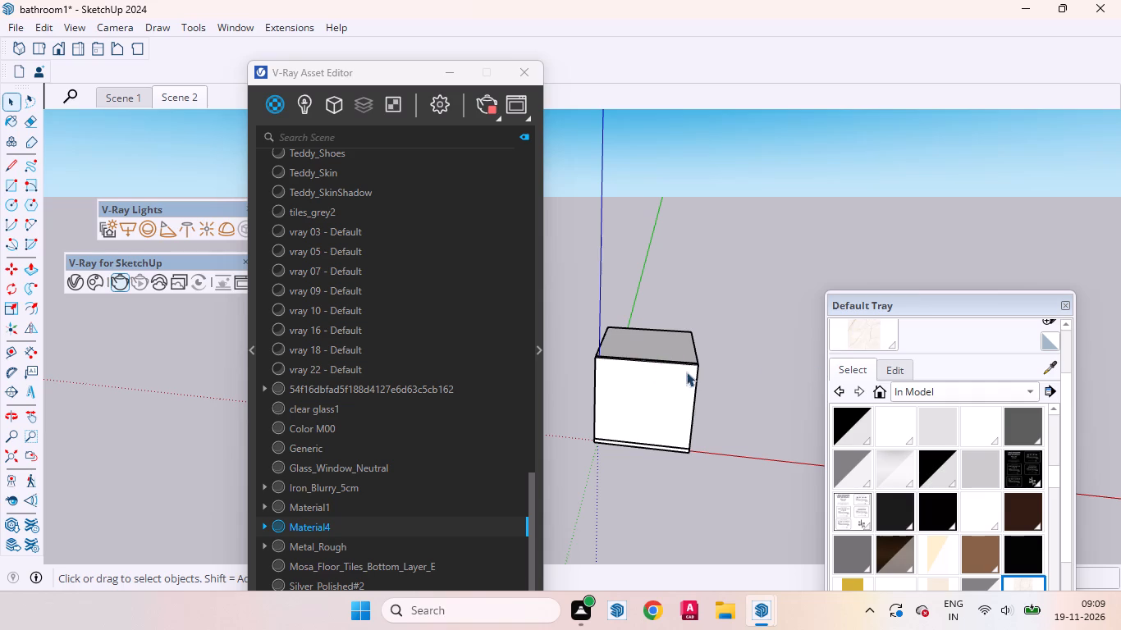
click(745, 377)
Bring up the V-Ray Frame Buffer and check the in-progress Scene 2 render across the whole image.
click(907, 541)
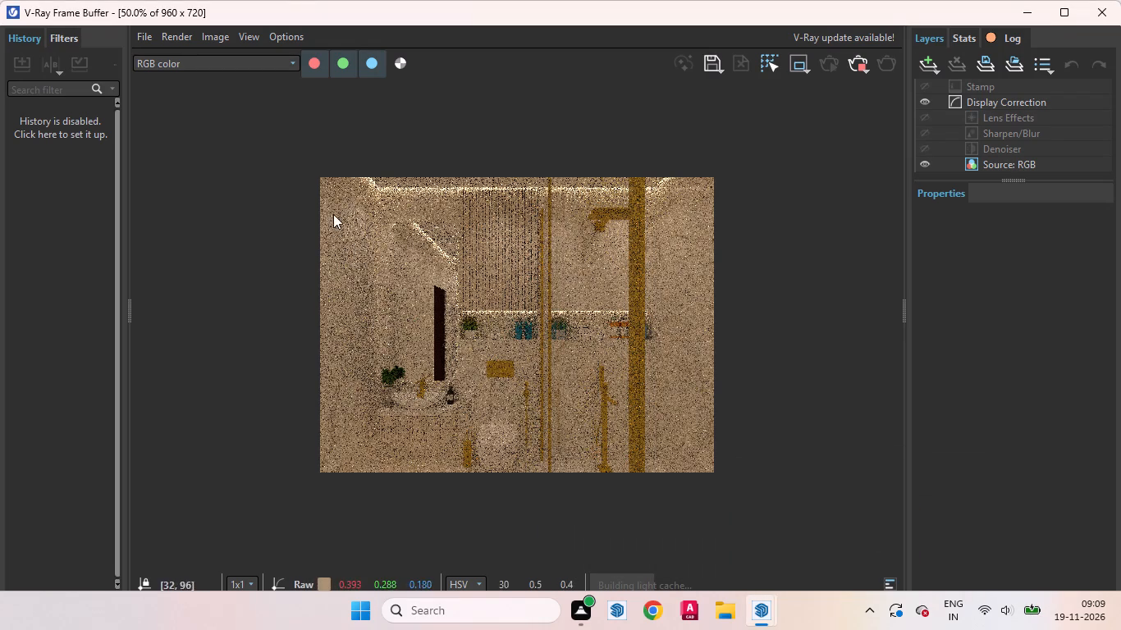
drag(322, 178, 568, 410)
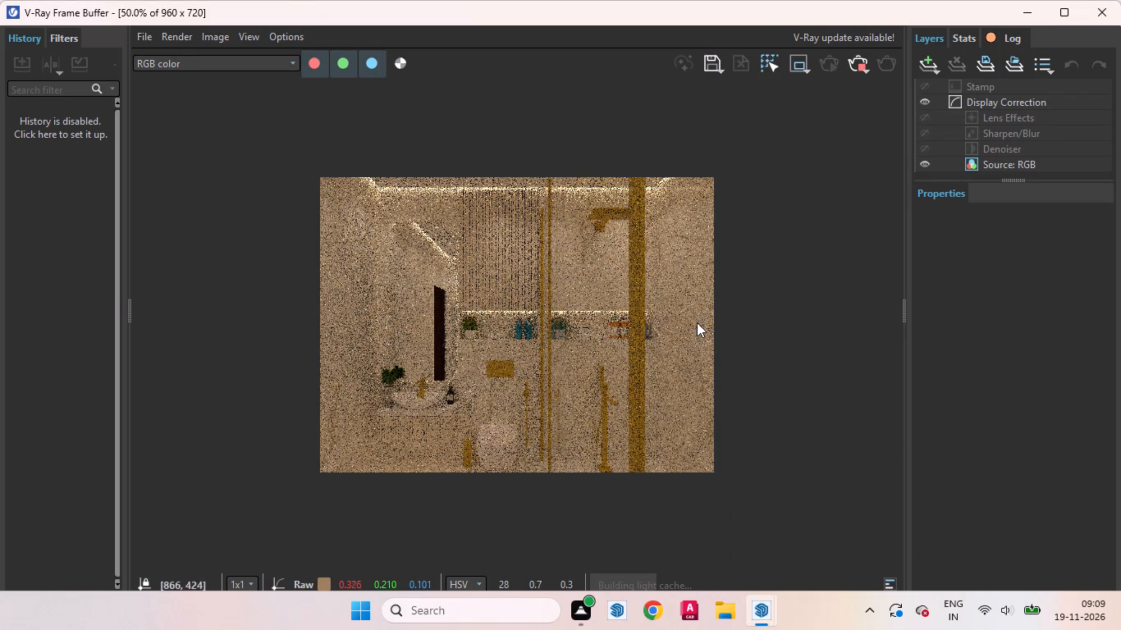
drag(707, 180, 371, 471)
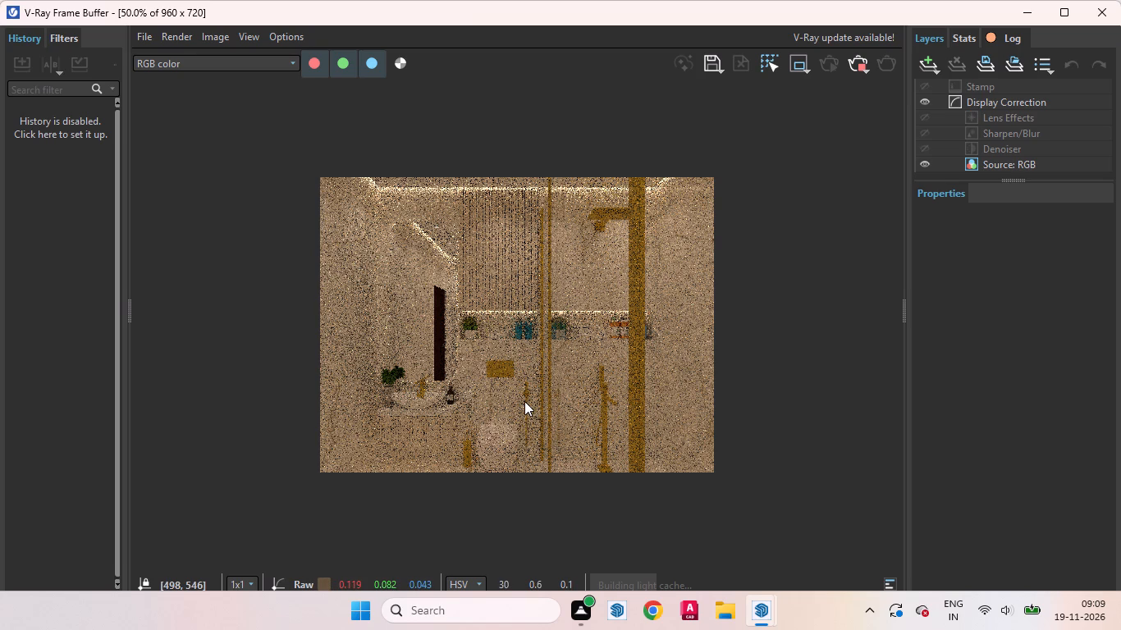
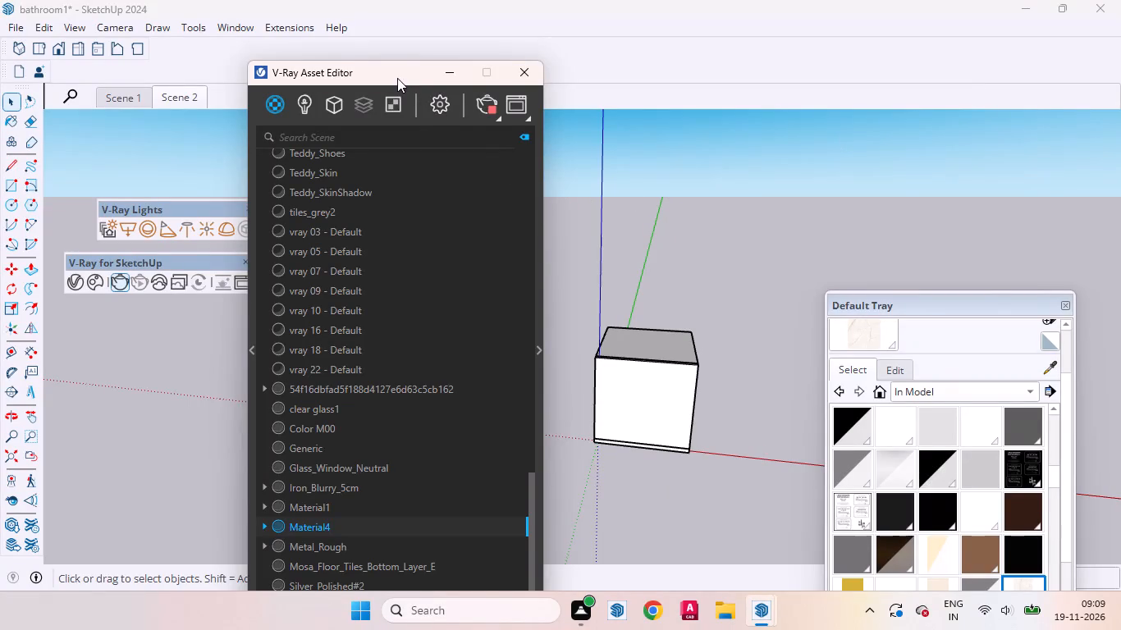
Examine the small rectangular notch near the top edge of the room's outer wall.
drag(397, 78, 206, 171)
scroll(620, 404, up, 4)
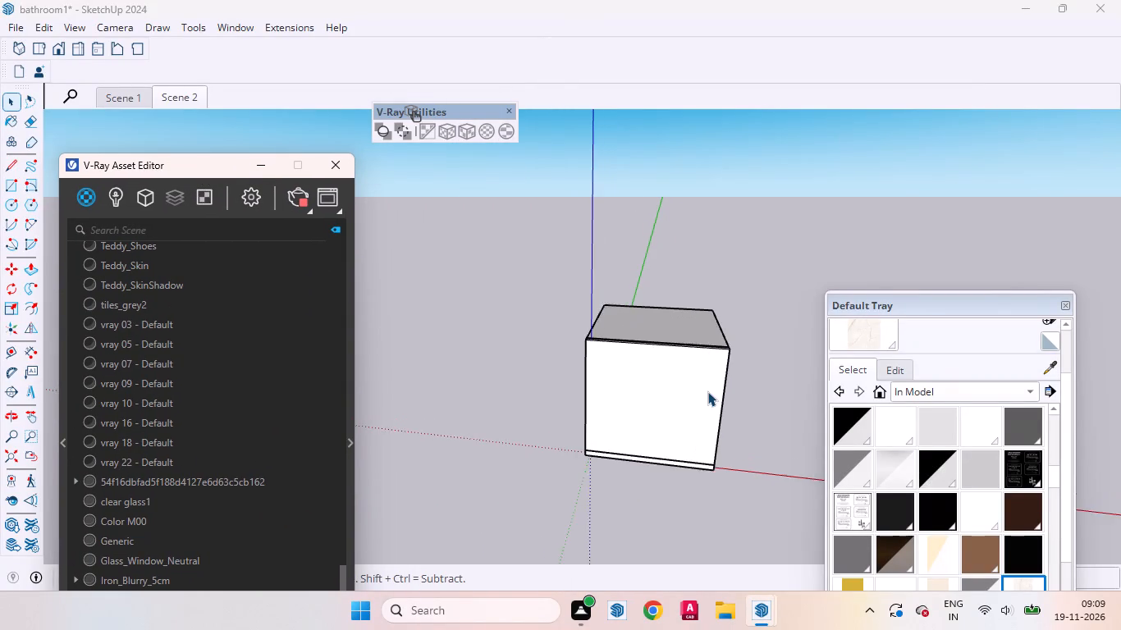
scroll(707, 391, up, 2)
middle_drag(757, 397, 403, 431)
scroll(577, 389, up, 7)
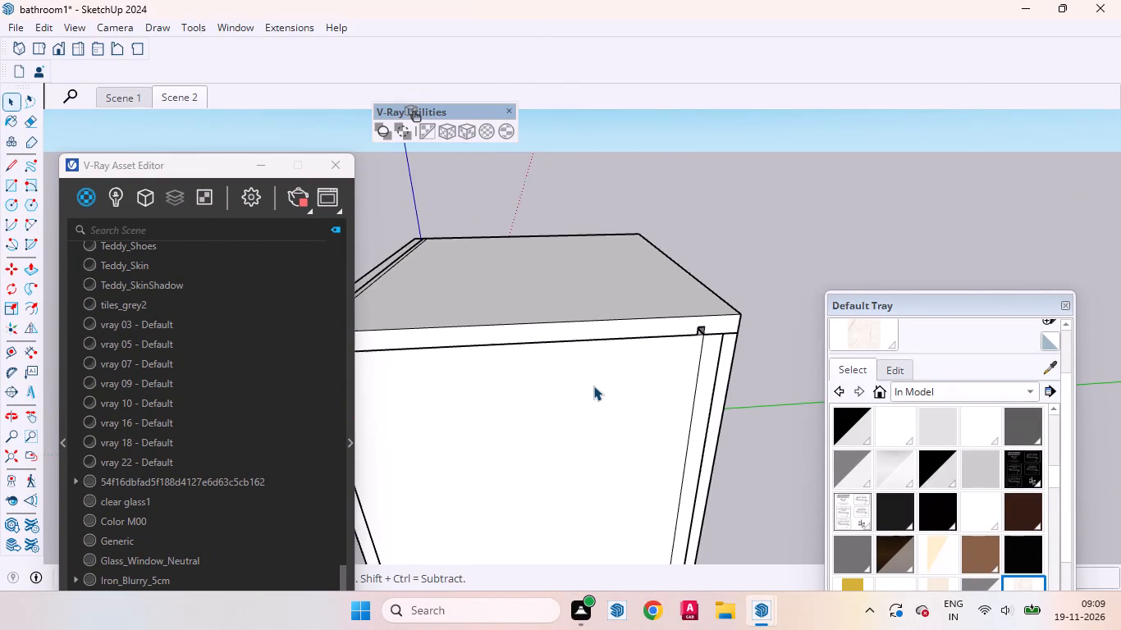
scroll(594, 386, down, 4)
scroll(643, 354, up, 20)
scroll(643, 354, up, 1)
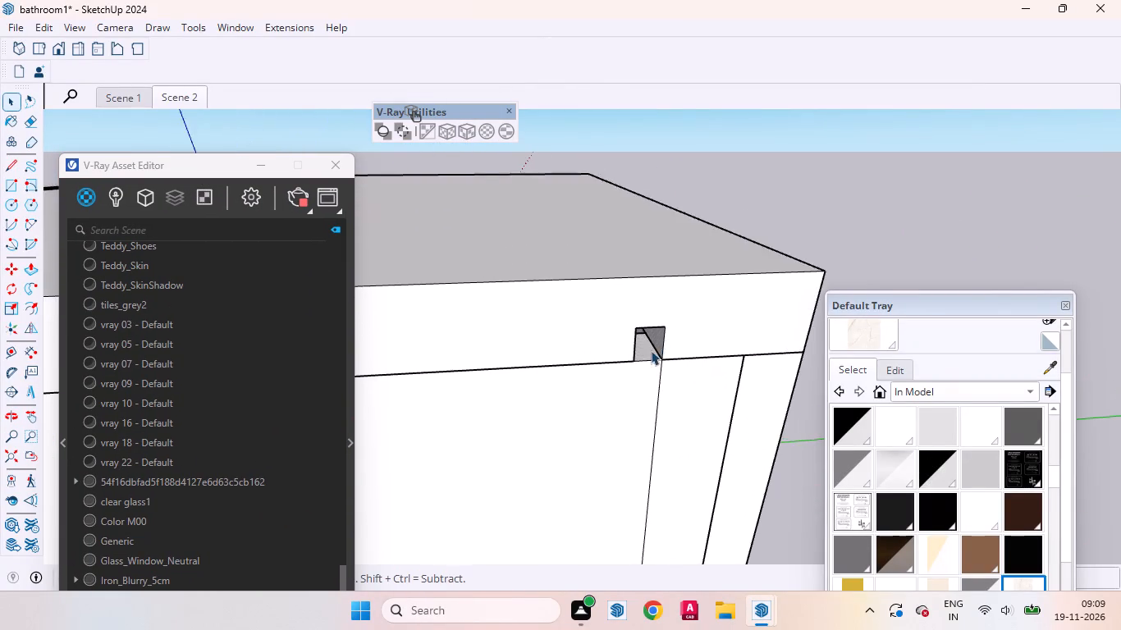
scroll(651, 350, up, 1)
middle_drag(652, 345, 651, 189)
scroll(672, 243, up, 6)
click(638, 237)
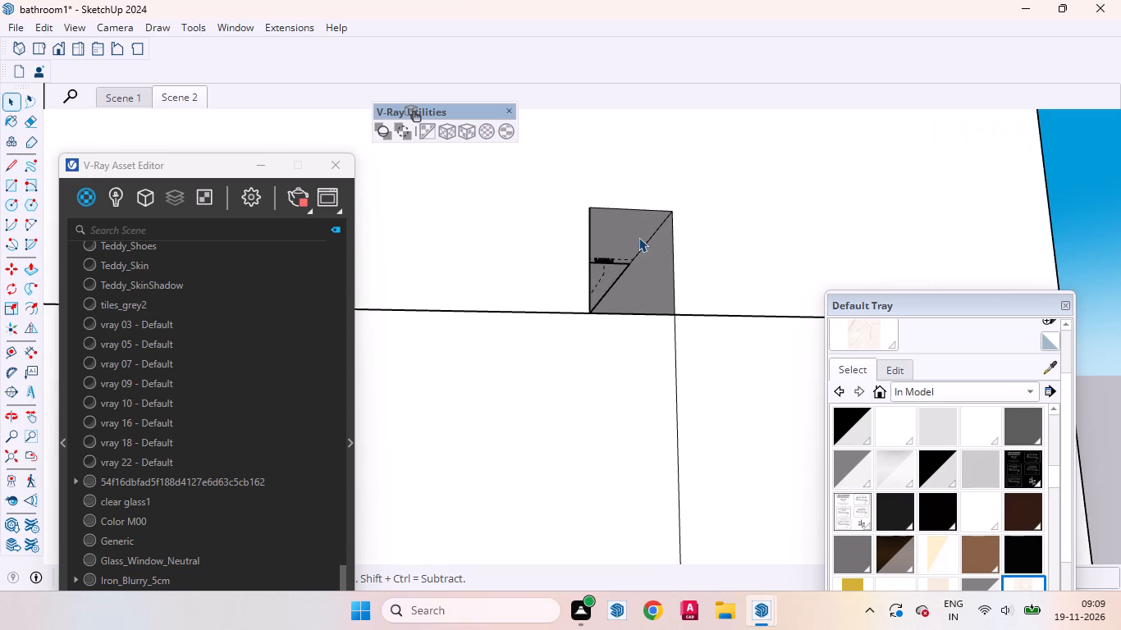
click(638, 237)
click(638, 232)
click(627, 234)
triple_click(622, 235)
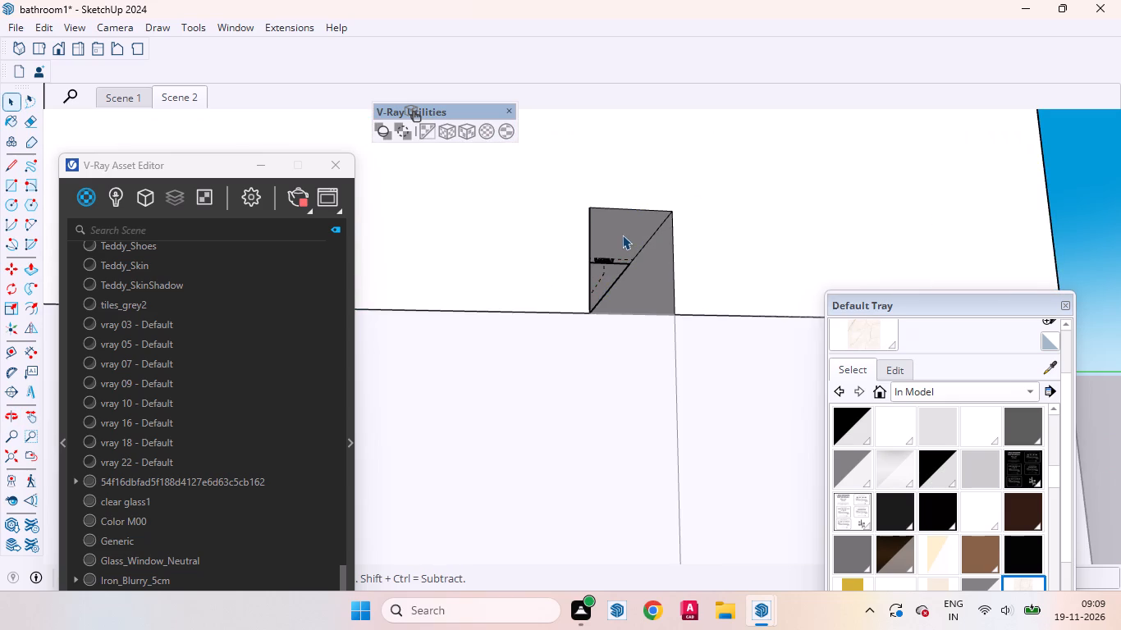
middle_drag(620, 272, 614, 308)
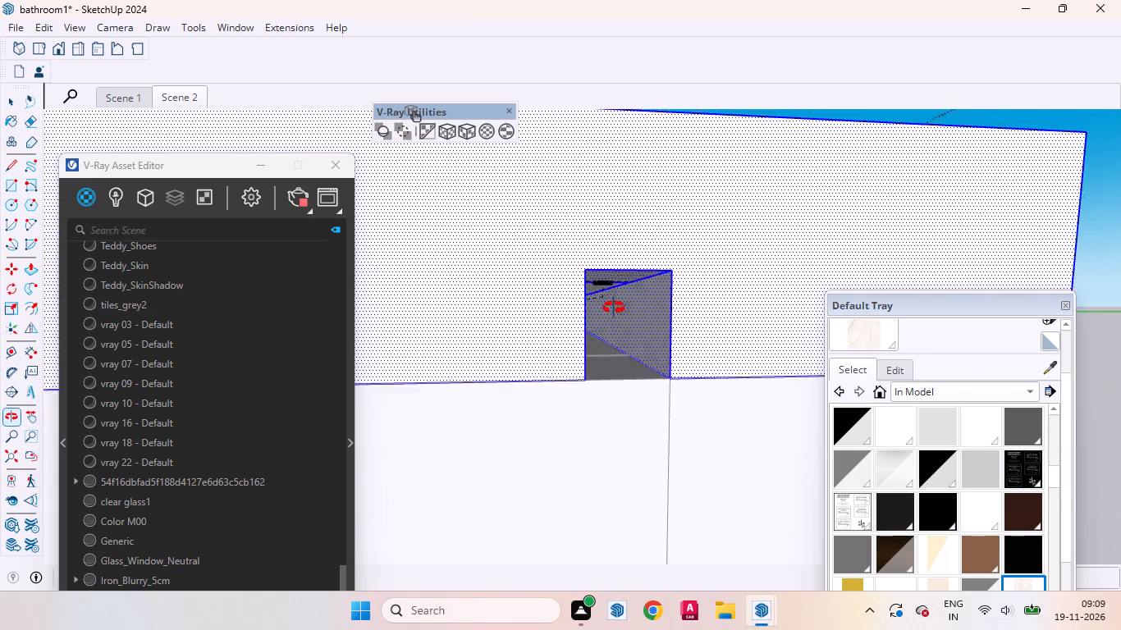
middle_drag(614, 308, 575, 304)
scroll(595, 342, down, 2)
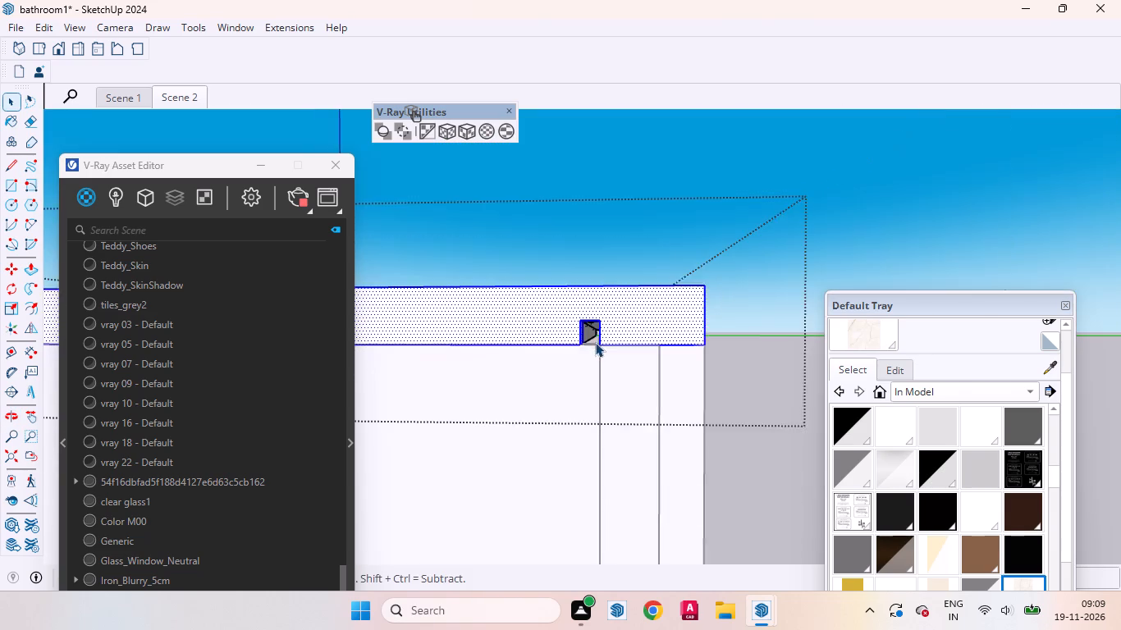
scroll(595, 342, down, 3)
click(744, 328)
Exit the opened wall group and return to the Scene 2 camera view.
click(199, 99)
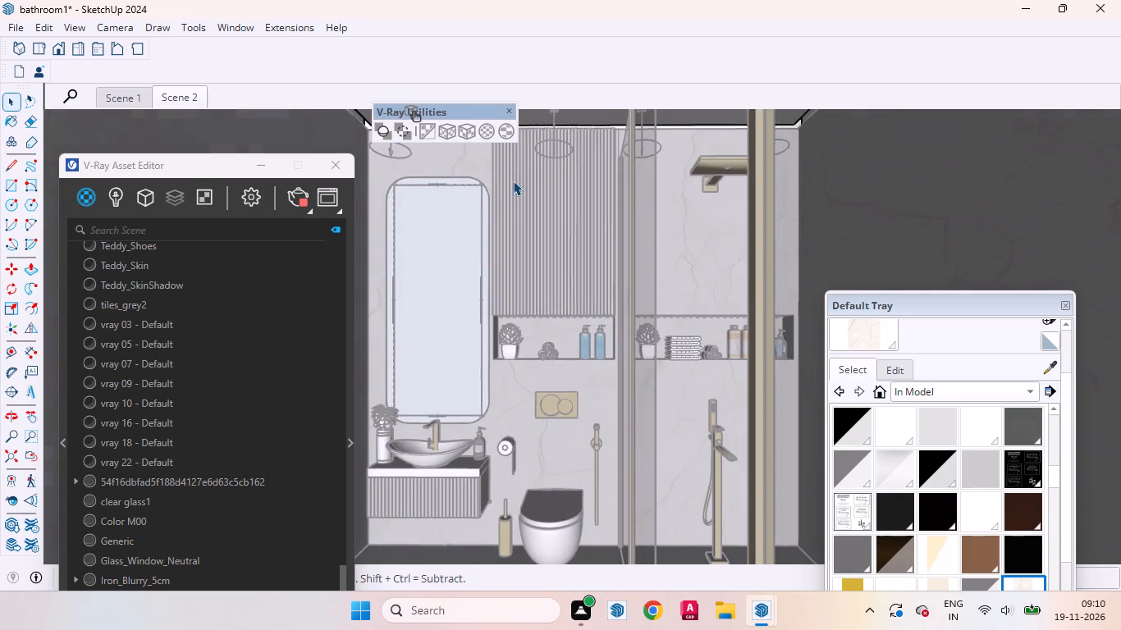
scroll(614, 271, down, 15)
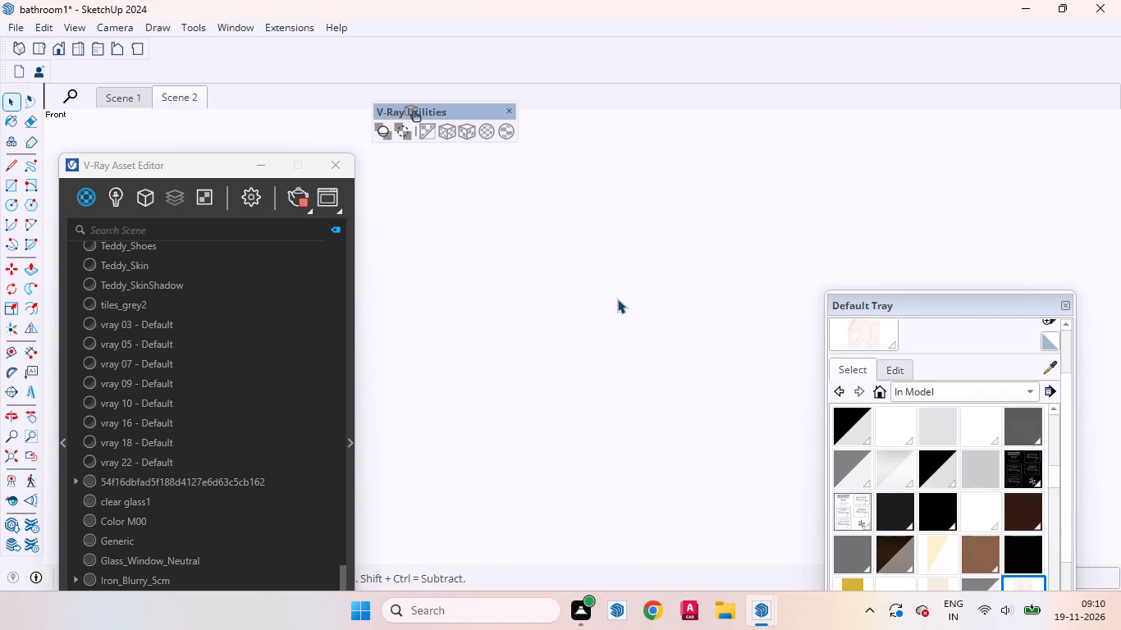
scroll(617, 299, down, 20)
scroll(617, 299, down, 9)
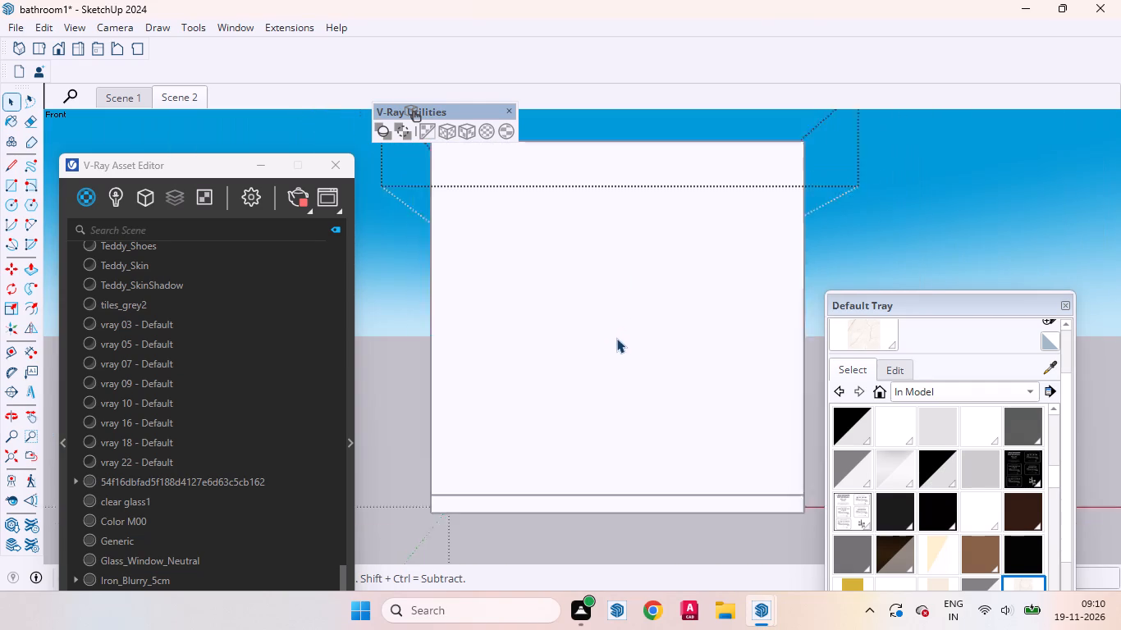
scroll(616, 338, down, 2)
double_click(815, 258)
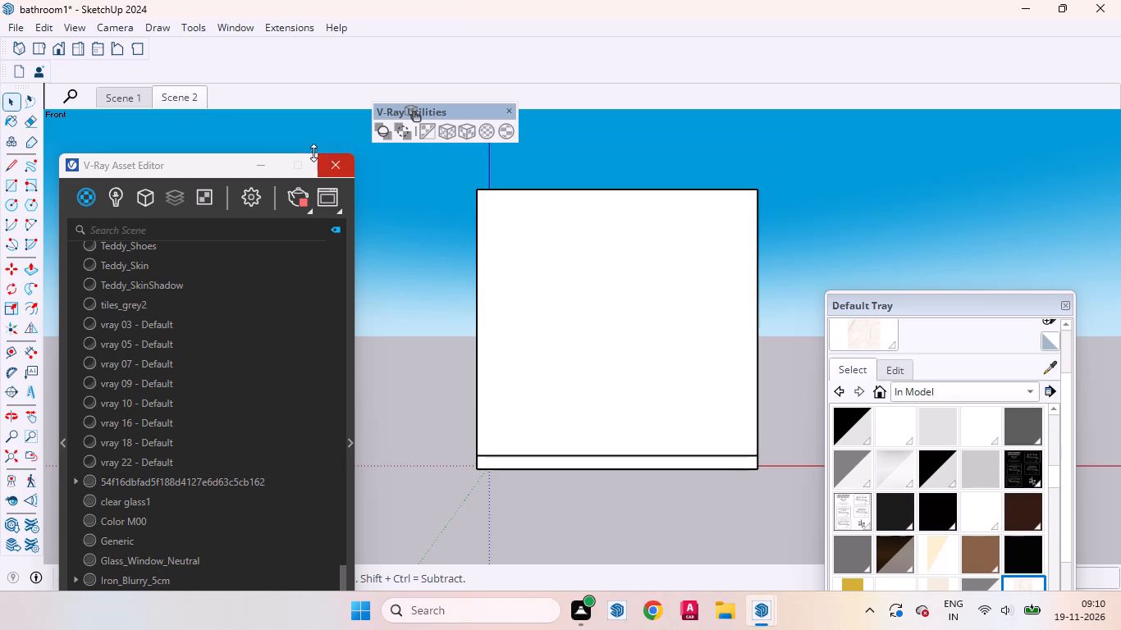
click(176, 89)
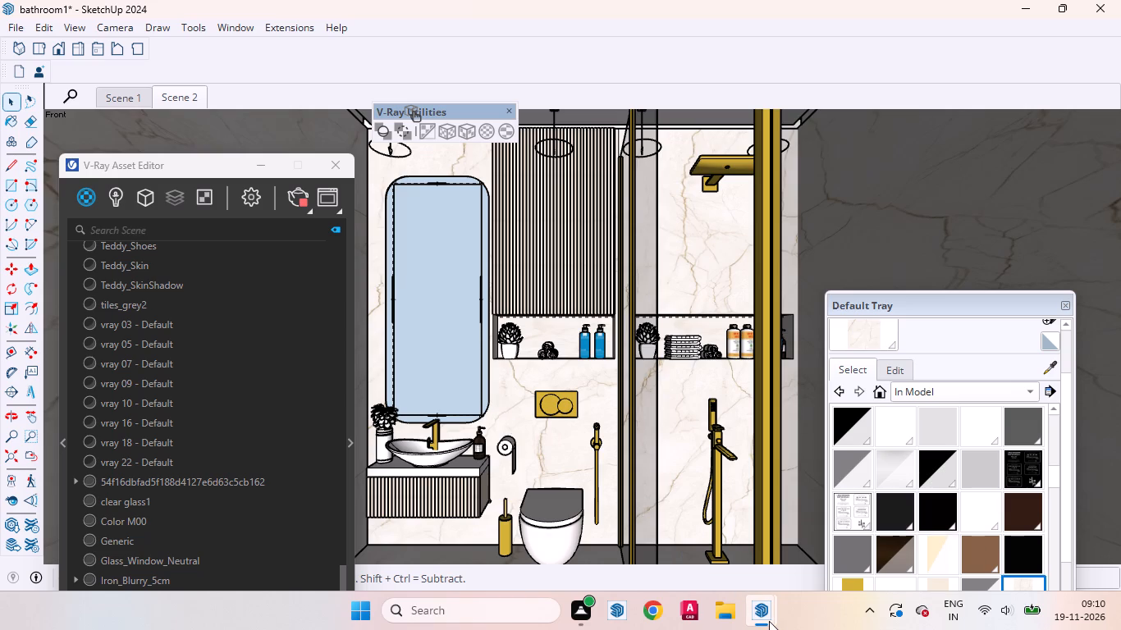
Examine the in-progress render in the V-Ray Frame Buffer, closely around the mirror, washbasin, faucet and toilet.
click(908, 545)
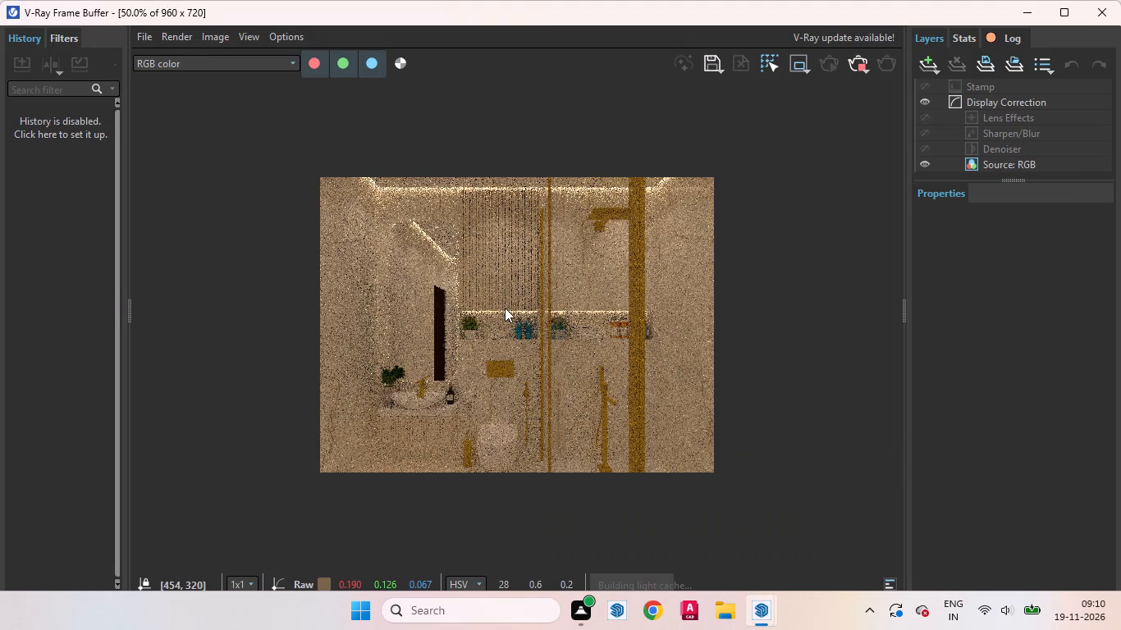
scroll(355, 199, up, 2)
scroll(496, 301, down, 1)
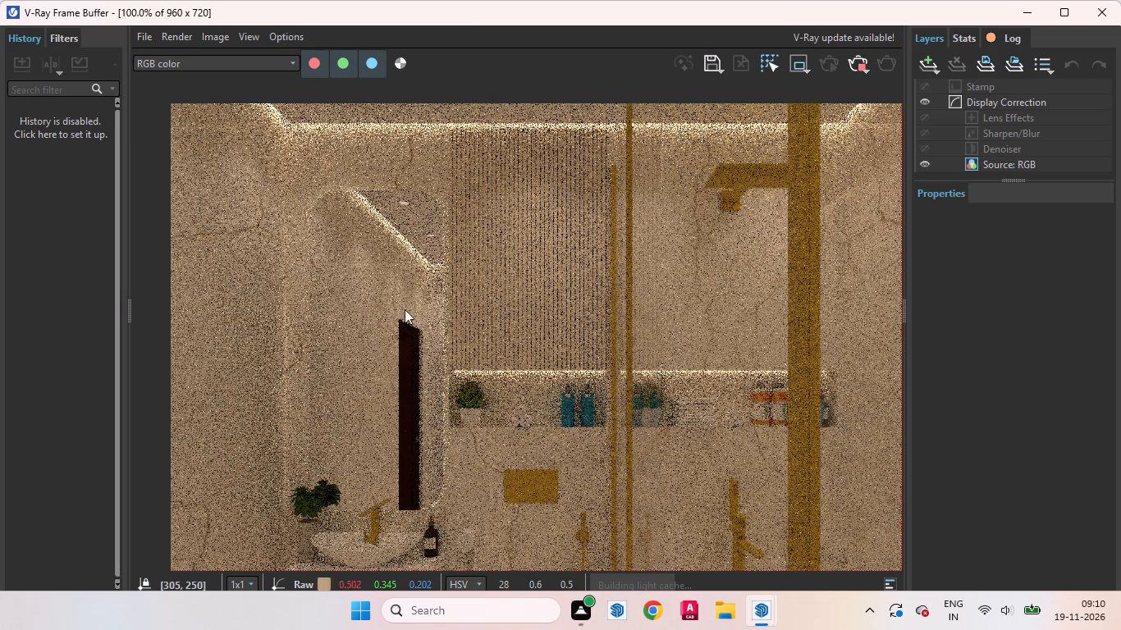
scroll(384, 310, down, 1)
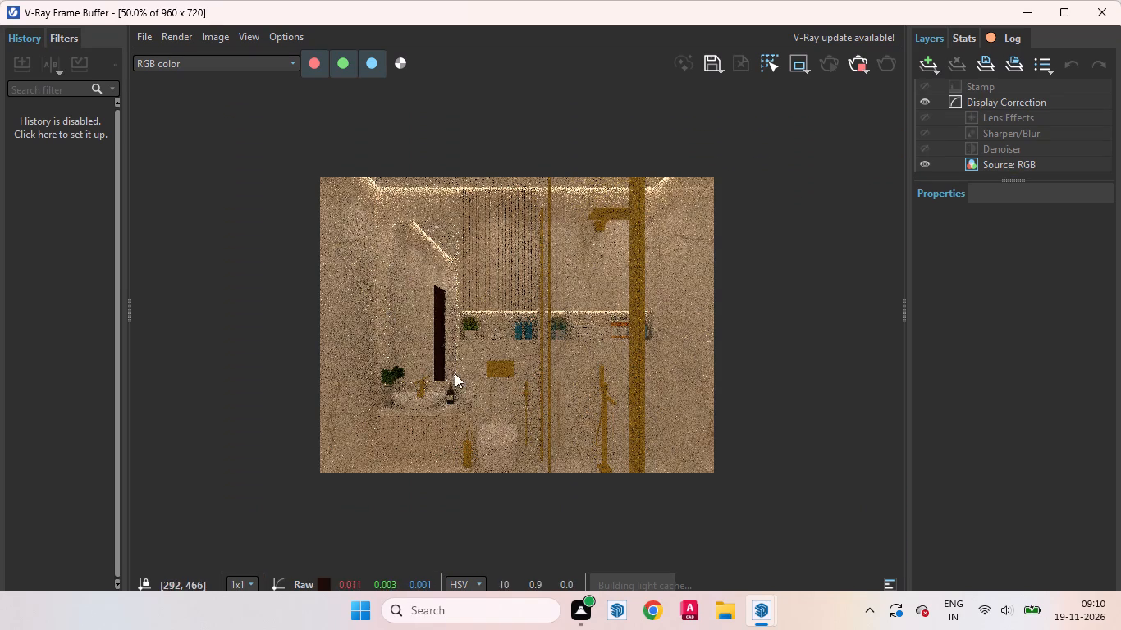
scroll(455, 373, up, 1)
scroll(375, 441, up, 1)
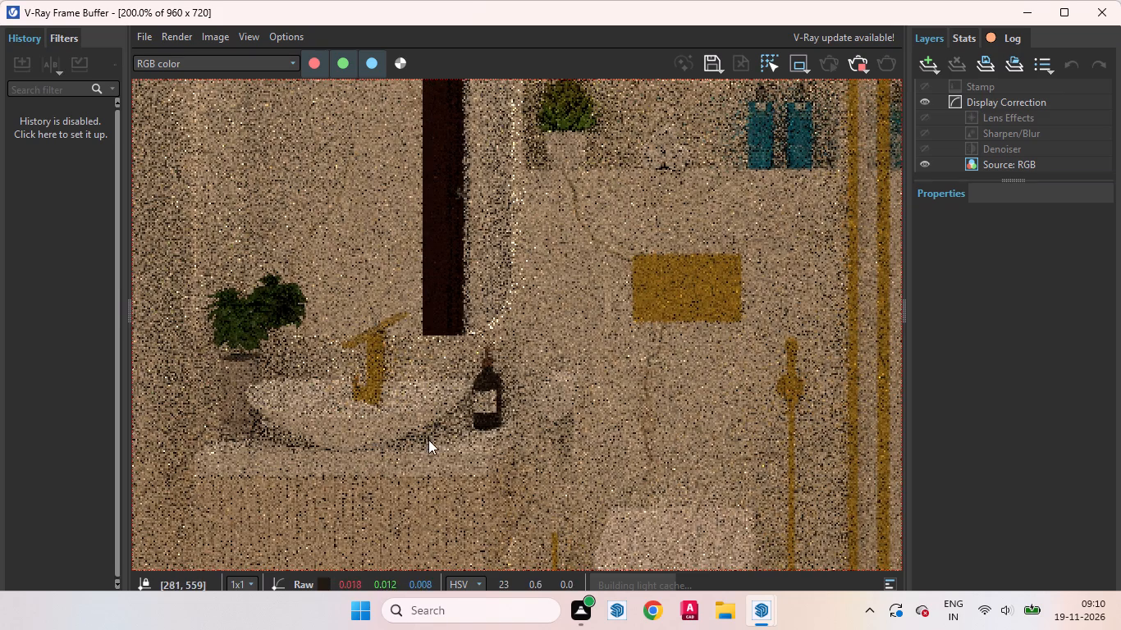
scroll(426, 445, down, 1)
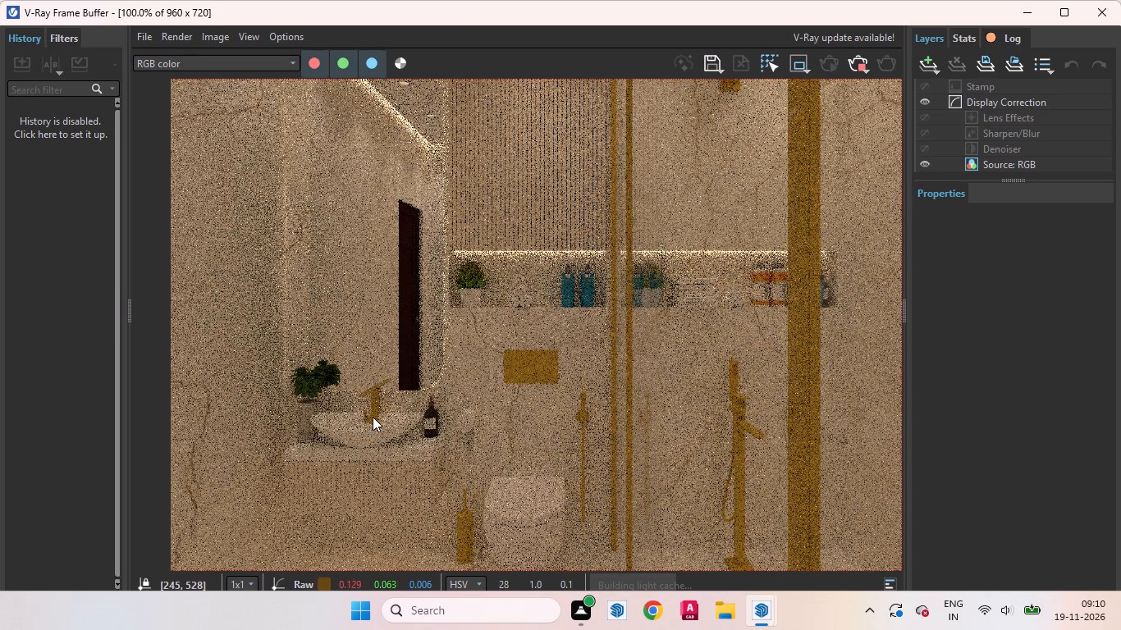
scroll(373, 417, up, 1)
scroll(382, 427, down, 2)
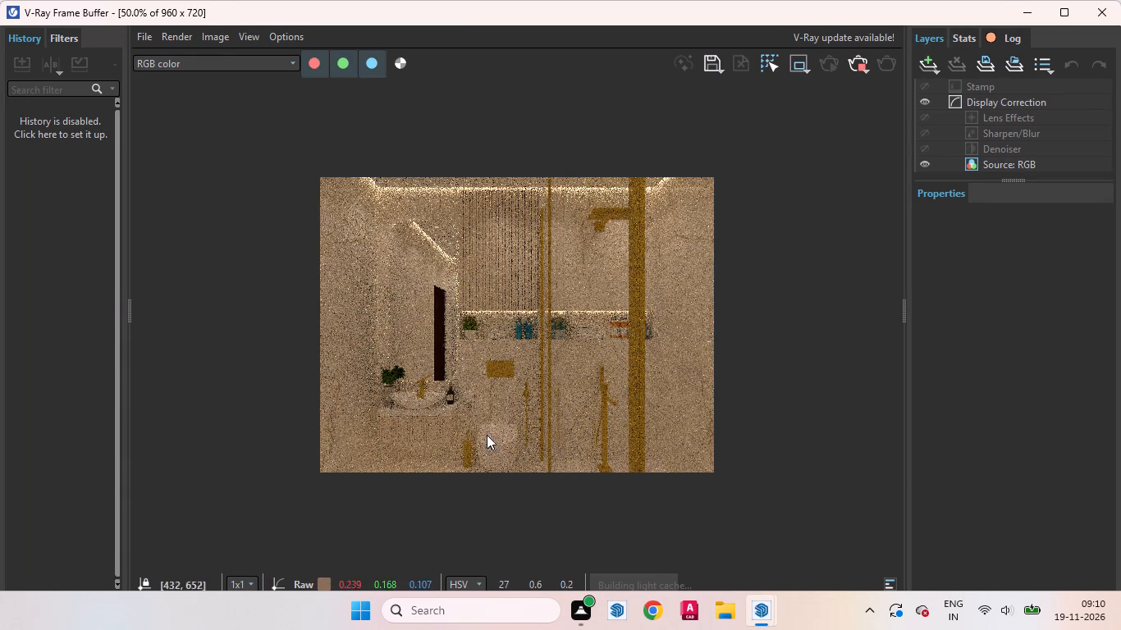
scroll(468, 431, up, 1)
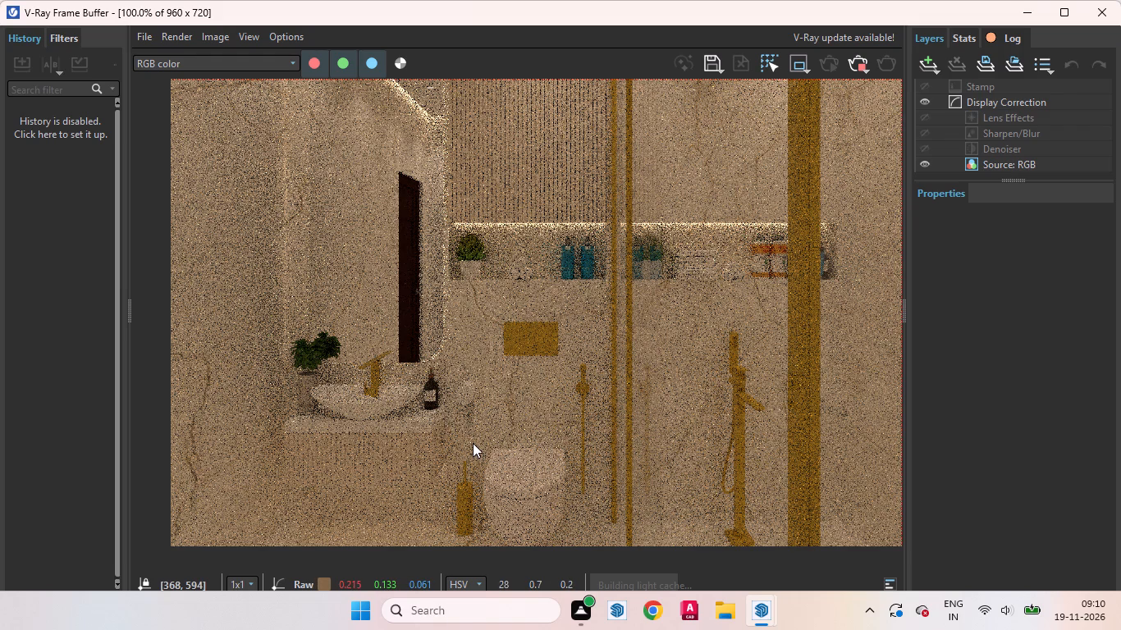
middle_drag(510, 469, 613, 529)
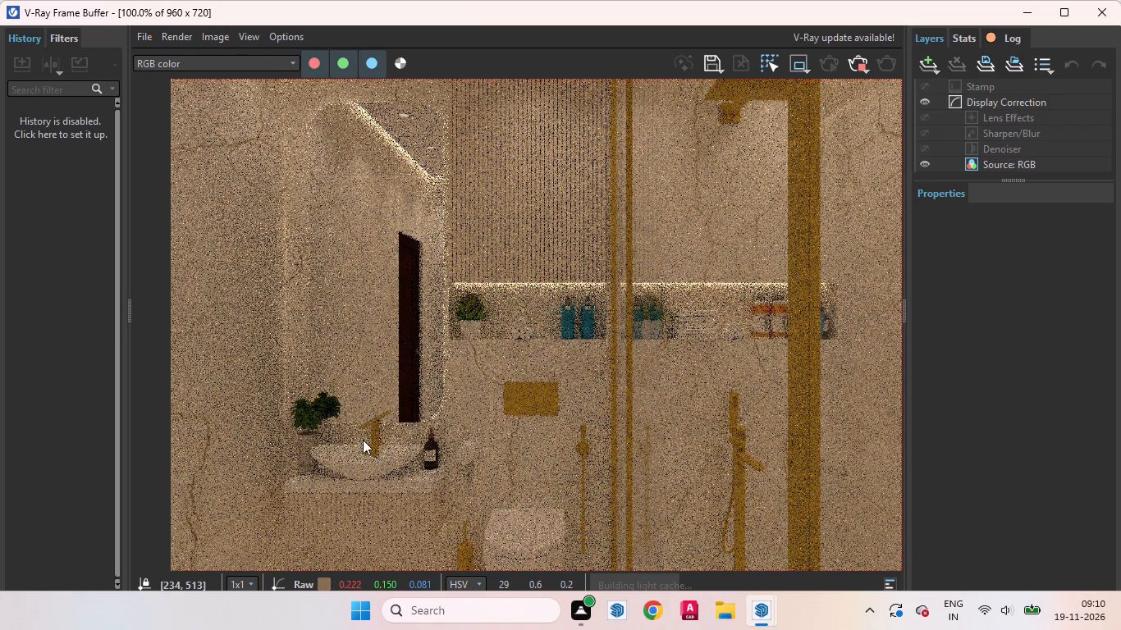
scroll(373, 437, up, 1)
scroll(399, 483, down, 1)
scroll(355, 485, up, 1)
scroll(435, 495, down, 1)
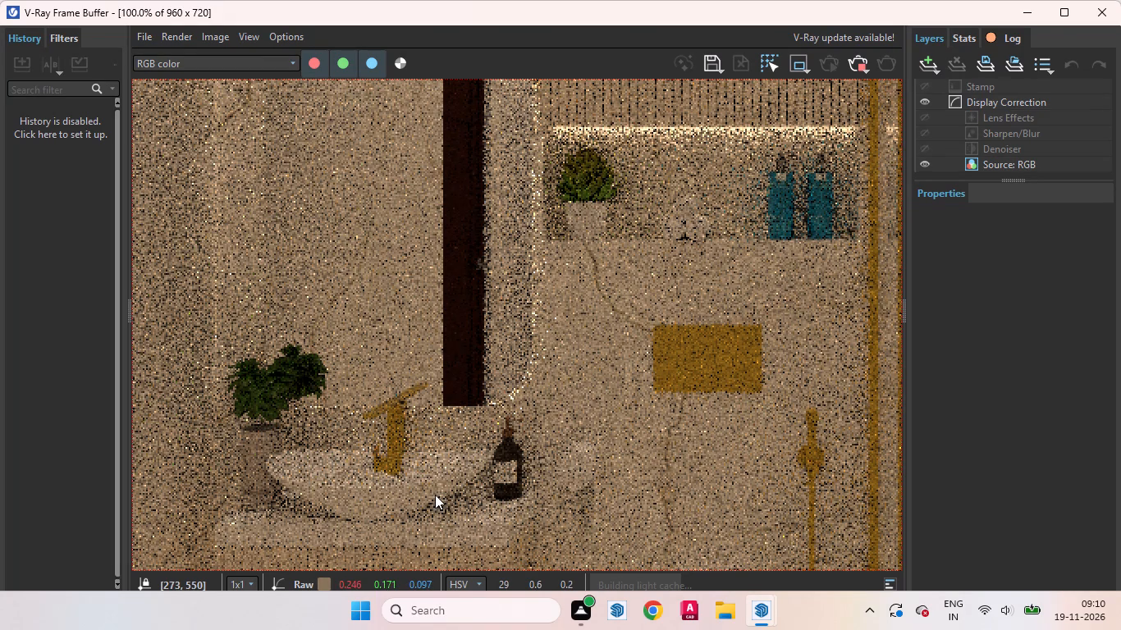
click(1023, 13)
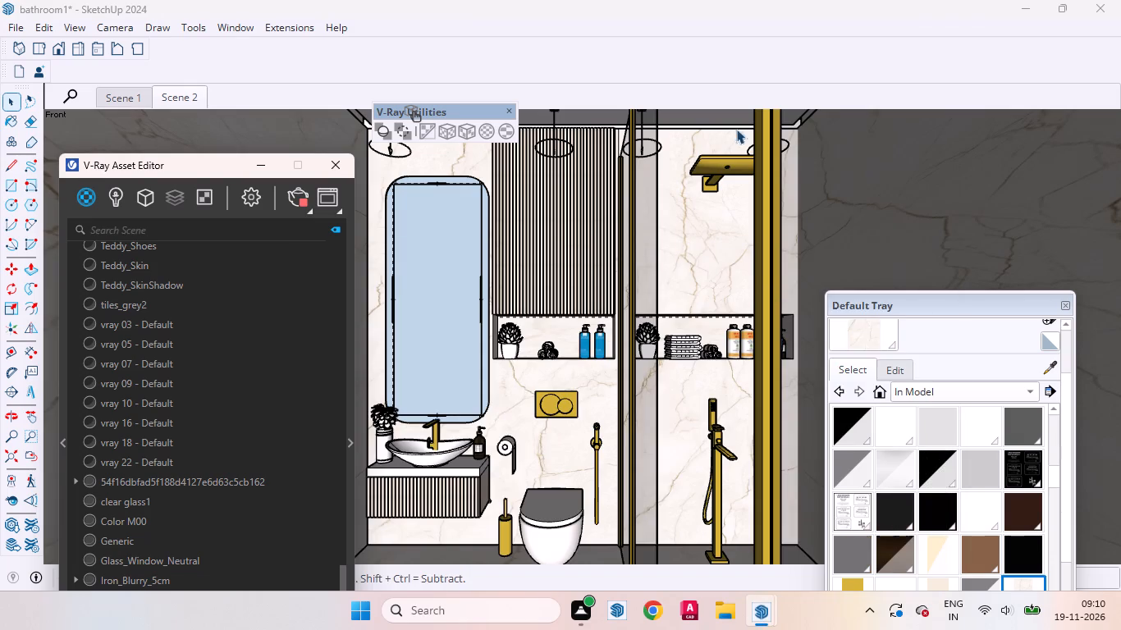
Open the washbasin faucet for editing and select the front face of its vertical body.
drag(205, 171, 773, 325)
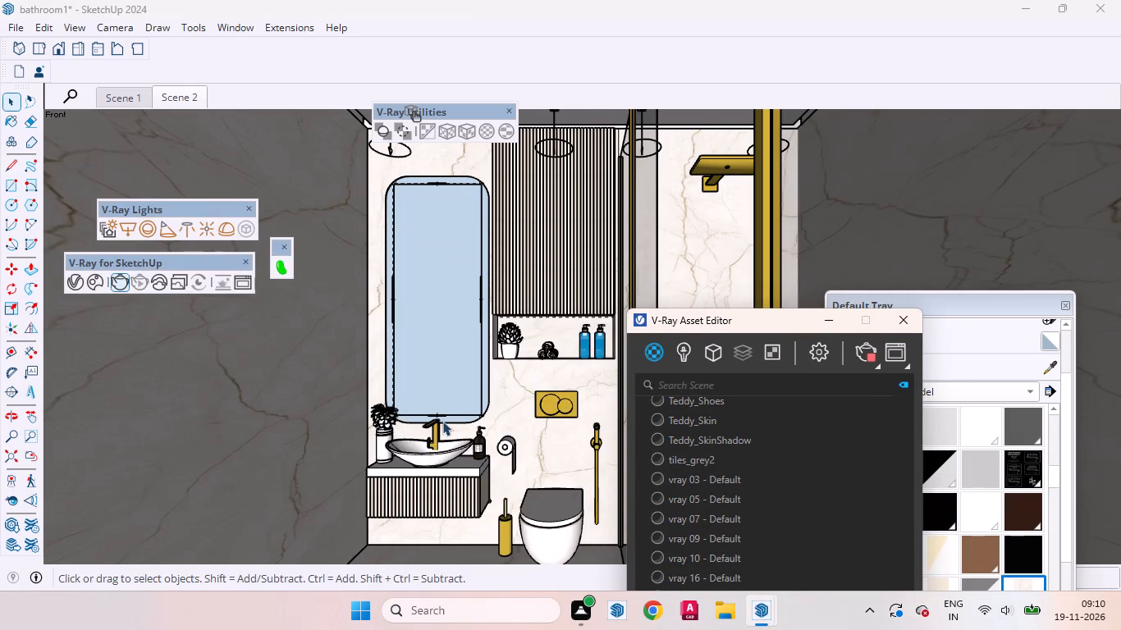
scroll(425, 451, up, 14)
middle_drag(487, 442, 276, 537)
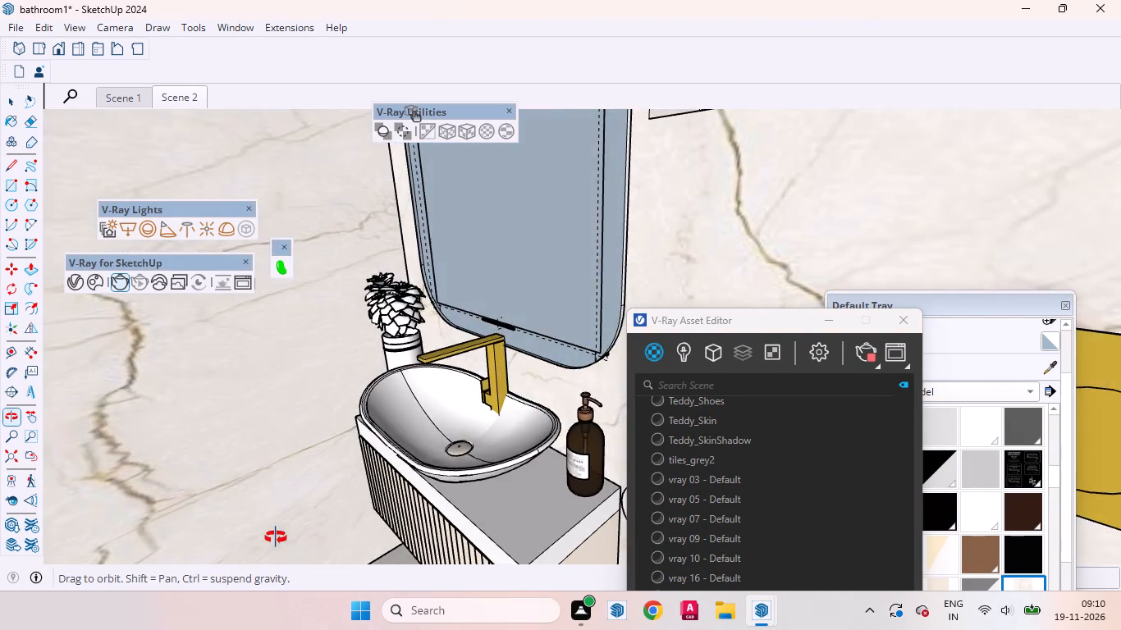
middle_drag(276, 537, 276, 532)
scroll(478, 425, up, 7)
click(469, 357)
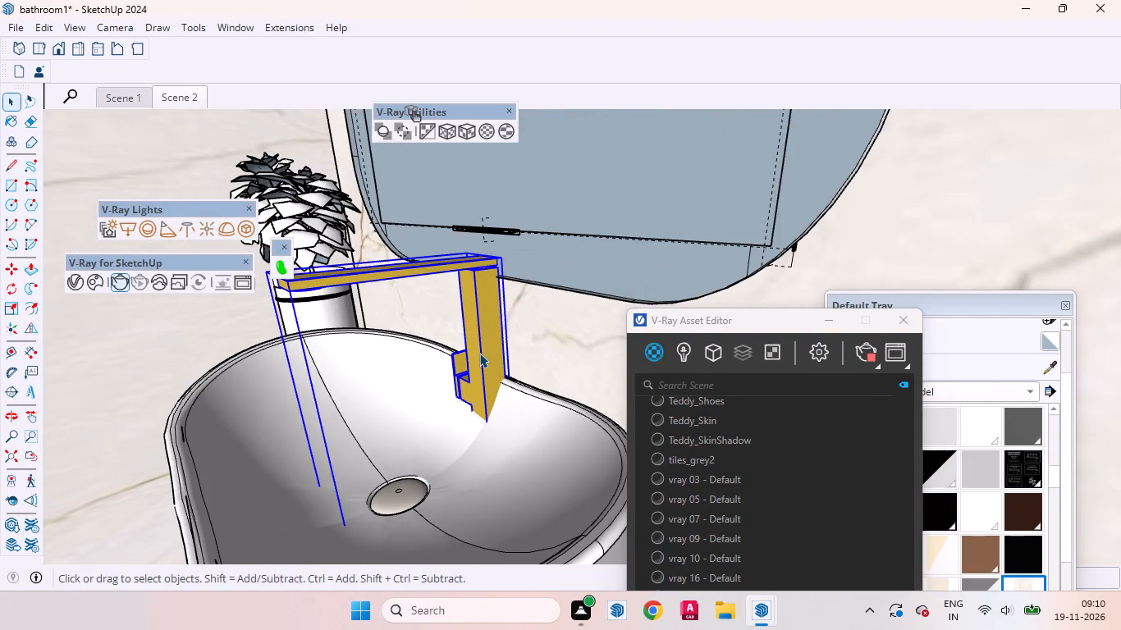
key(s)
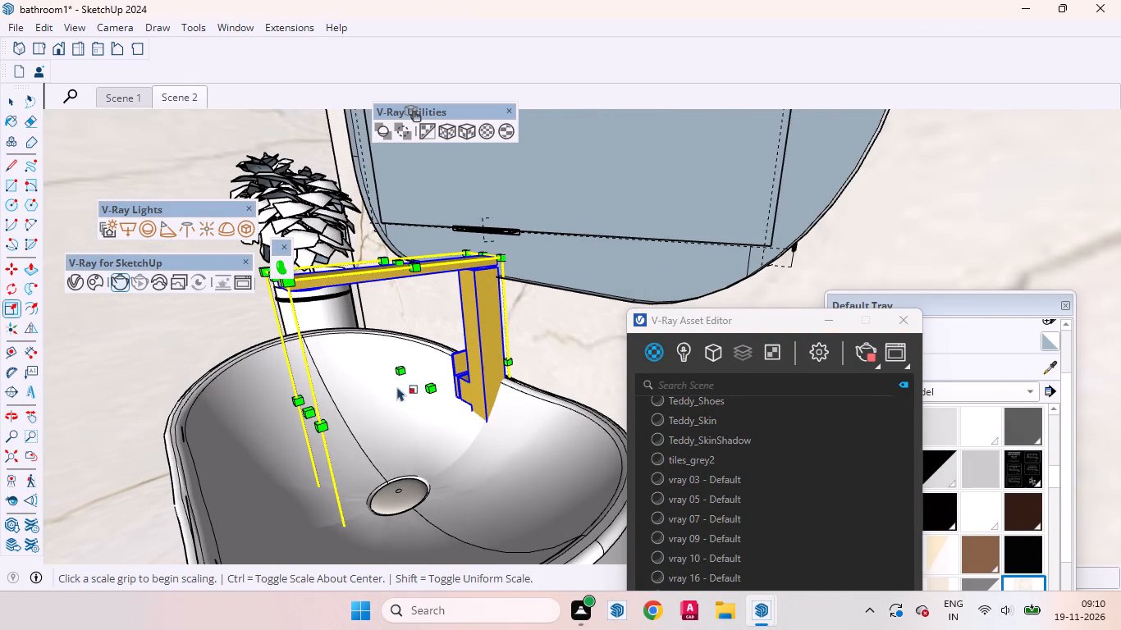
key(space)
double_click(483, 349)
click(487, 340)
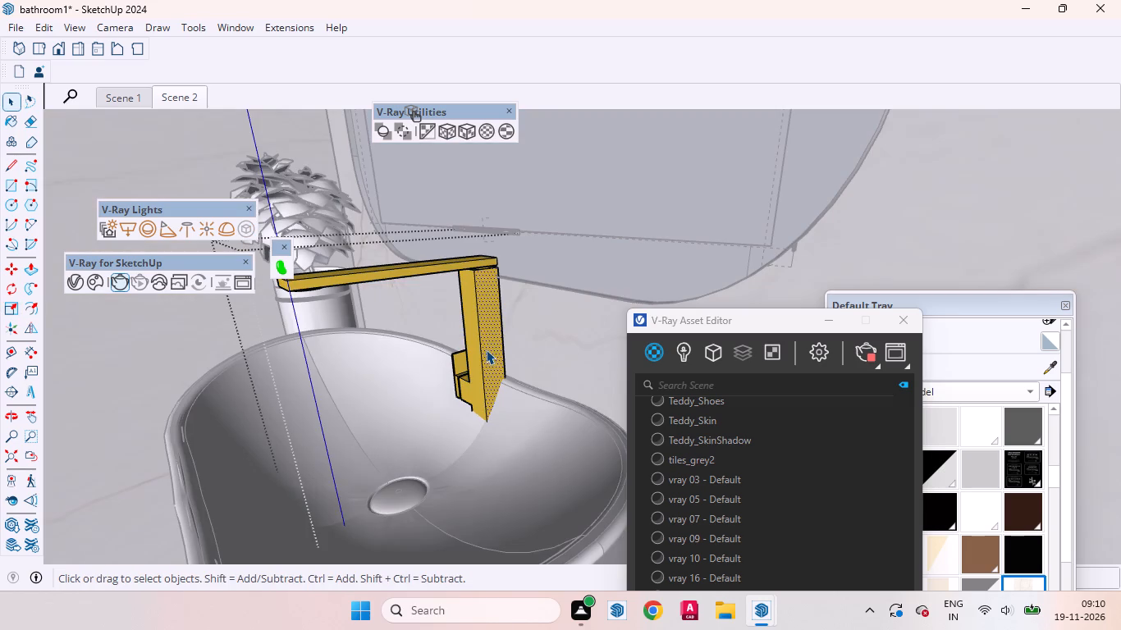
click(469, 351)
click(474, 354)
scroll(473, 368, up, 3)
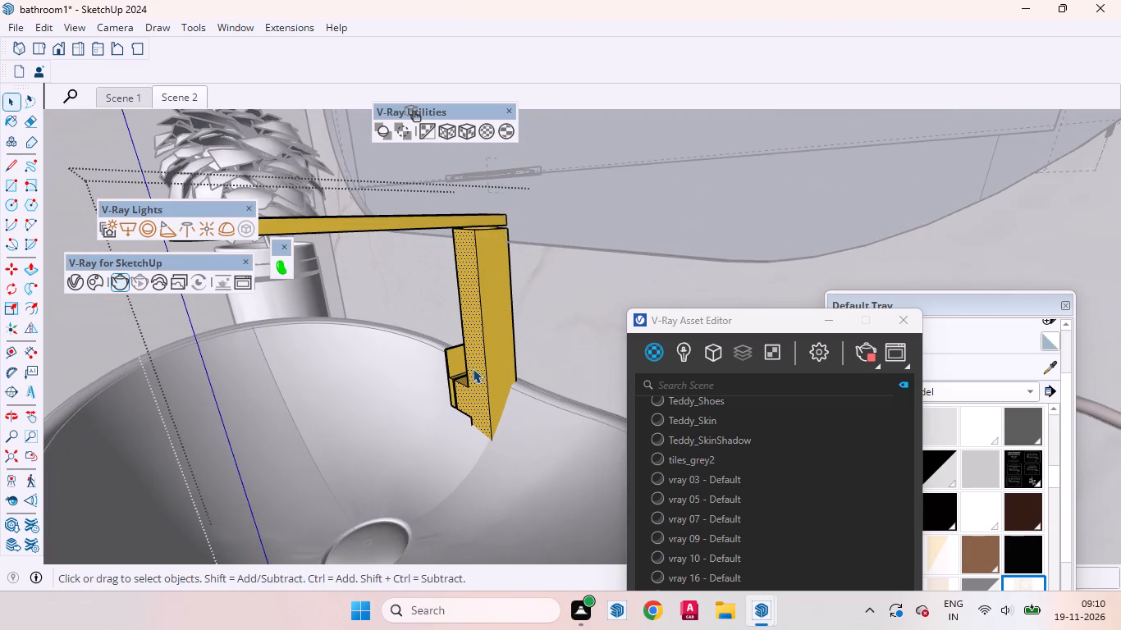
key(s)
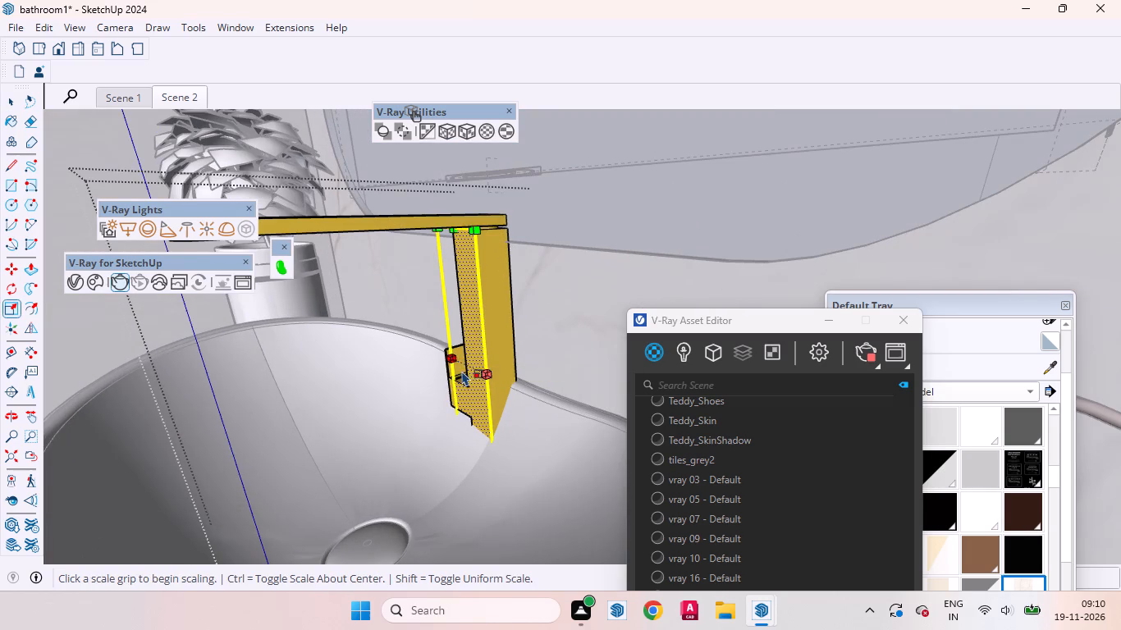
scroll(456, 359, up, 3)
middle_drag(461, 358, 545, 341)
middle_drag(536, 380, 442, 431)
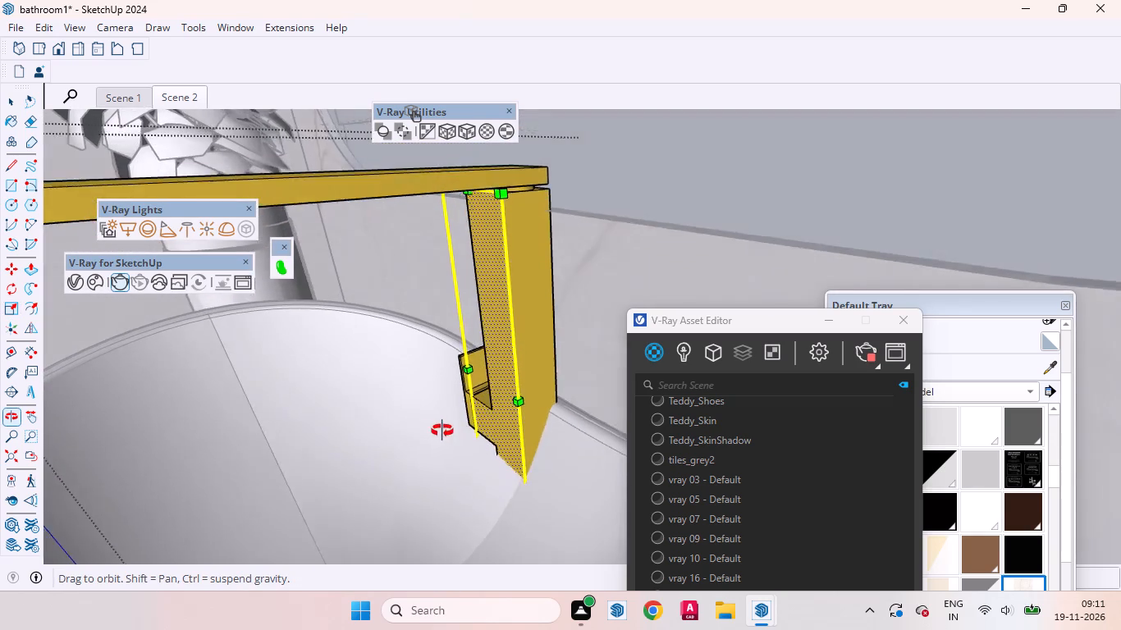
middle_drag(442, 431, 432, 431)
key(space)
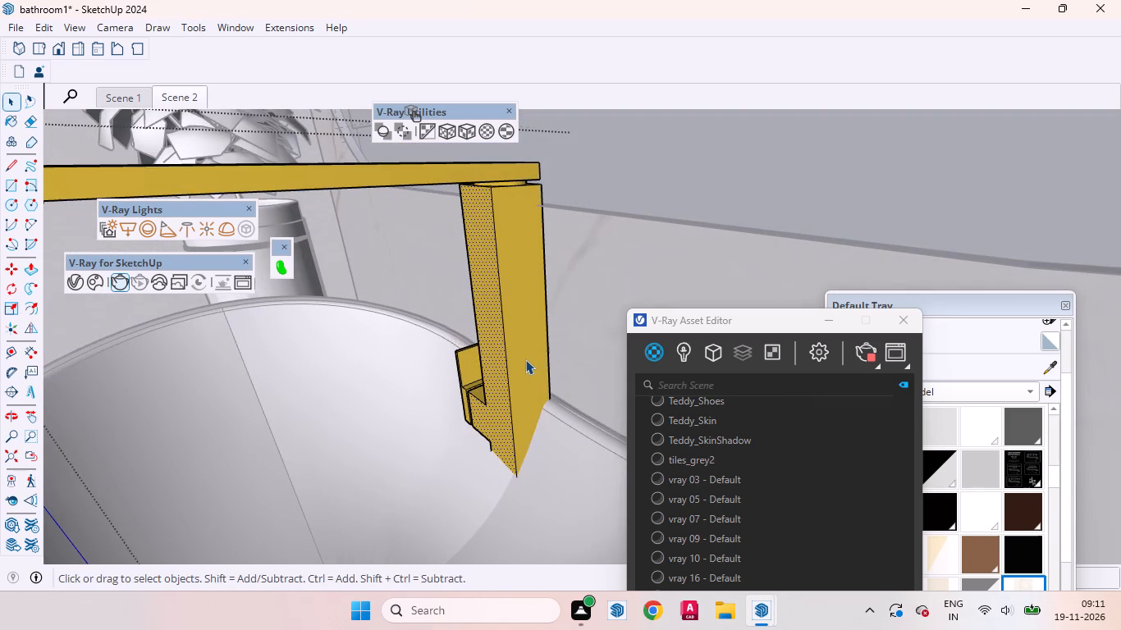
Select the faces of the faucet's vertical body and its foot, and scale them along the green axis towards the basin's rear rim.
ctrl+click(527, 355)
ctrl+scroll(484, 340, up, 3)
ctrl+middle_drag(482, 395, 632, 413)
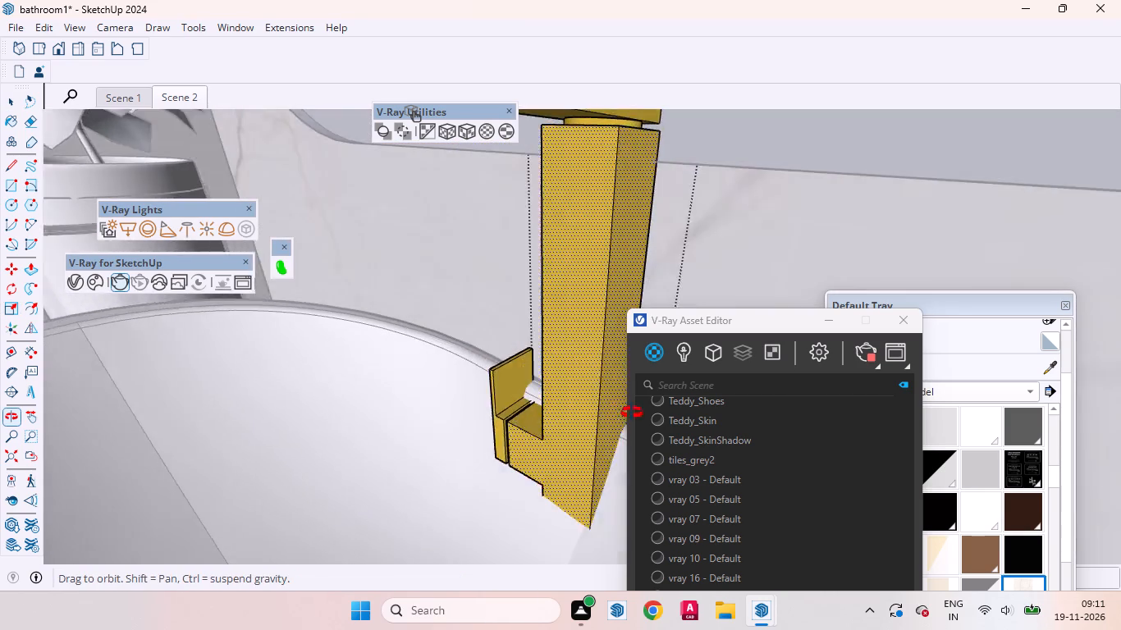
ctrl+middle_drag(632, 413, 669, 415)
ctrl+scroll(559, 401, up, 3)
ctrl+click(582, 430)
ctrl+scroll(588, 392, up, 7)
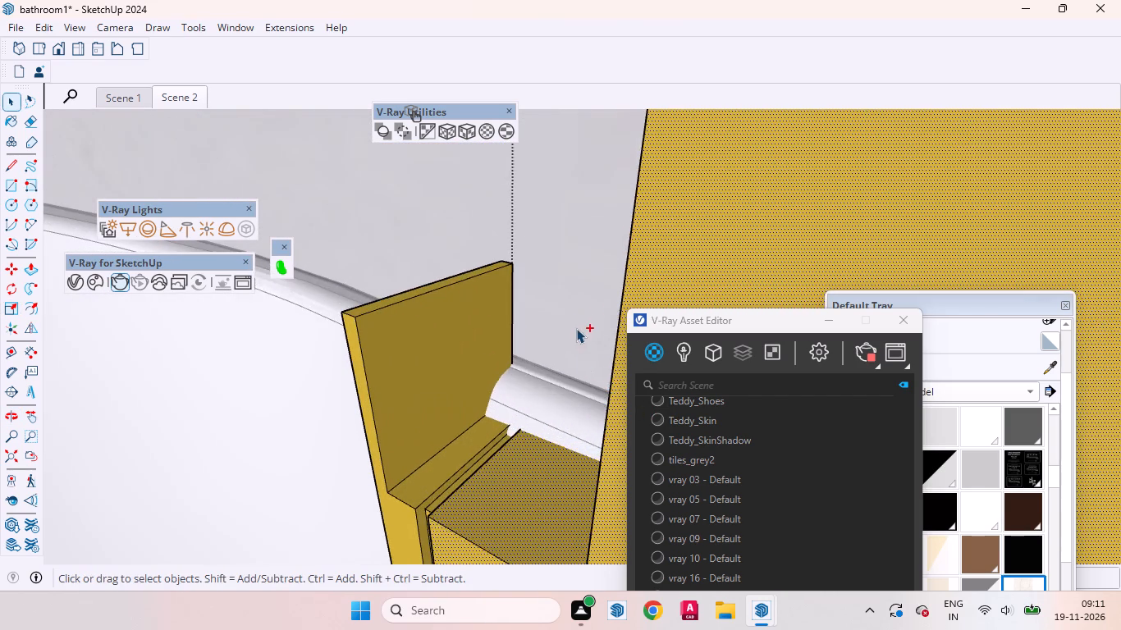
ctrl+middle_drag(574, 322, 670, 386)
ctrl+click(1120, 285)
ctrl+scroll(210, 352, down, 2)
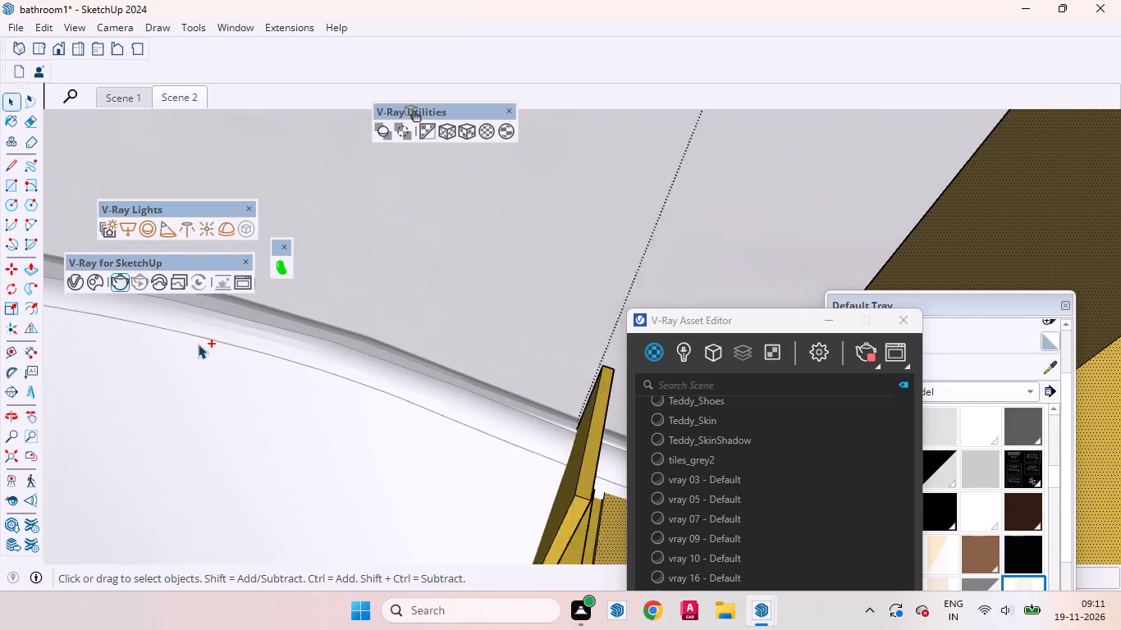
ctrl+scroll(198, 344, down, 11)
ctrl+scroll(323, 288, down, 2)
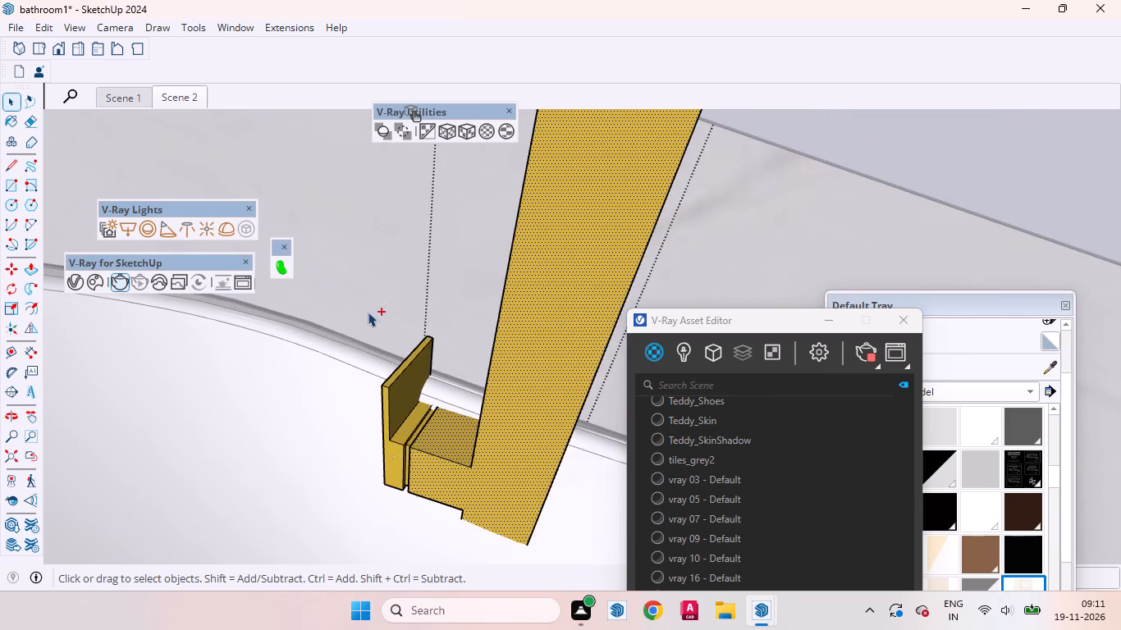
ctrl+scroll(409, 505, up, 14)
ctrl+scroll(431, 531, down, 7)
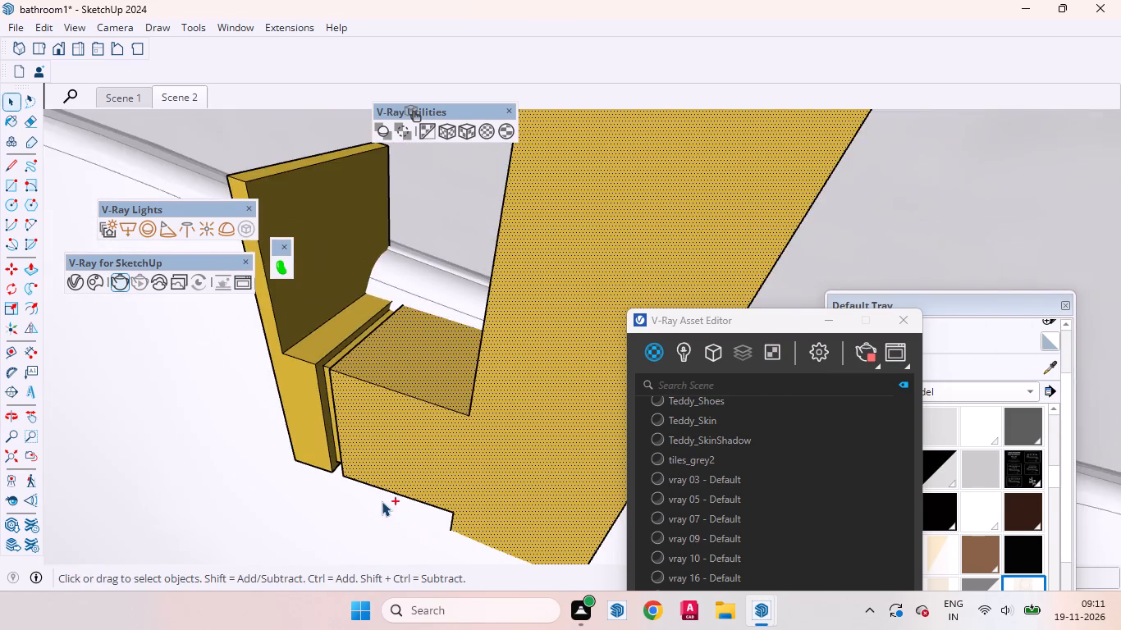
ctrl+scroll(382, 501, down, 4)
ctrl+middle_drag(422, 490, 276, 448)
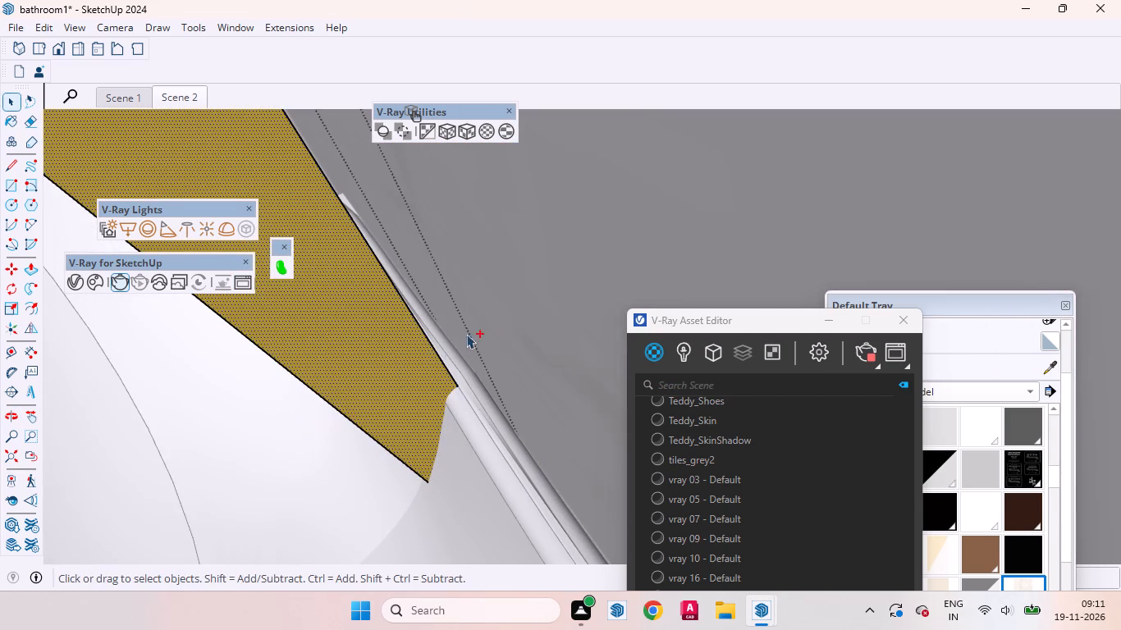
ctrl+click(30, 456)
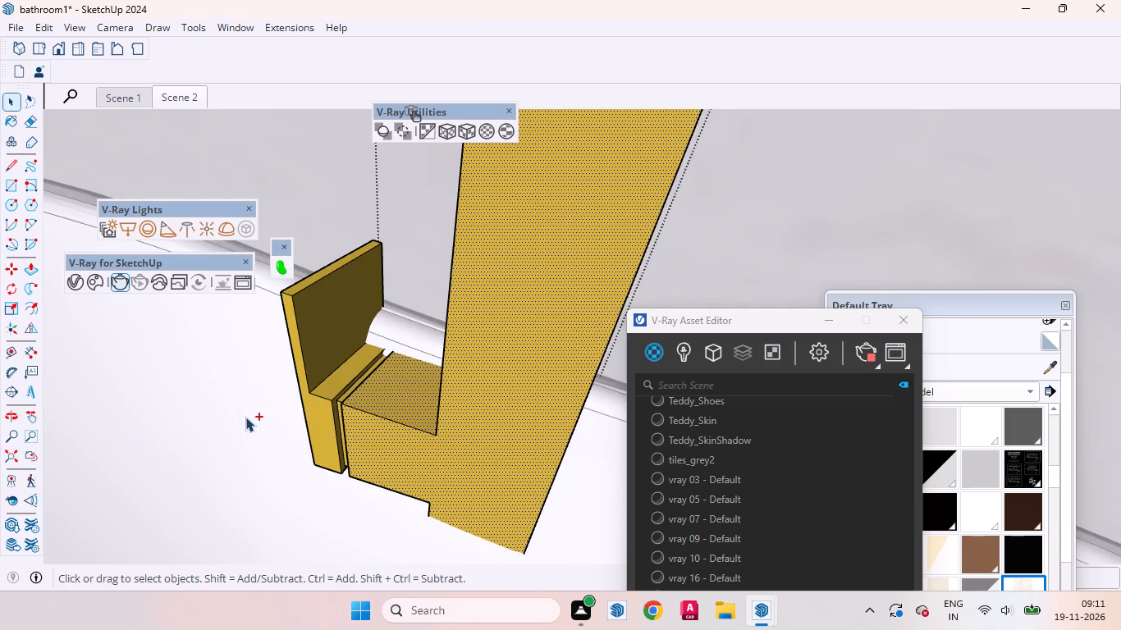
key(s)
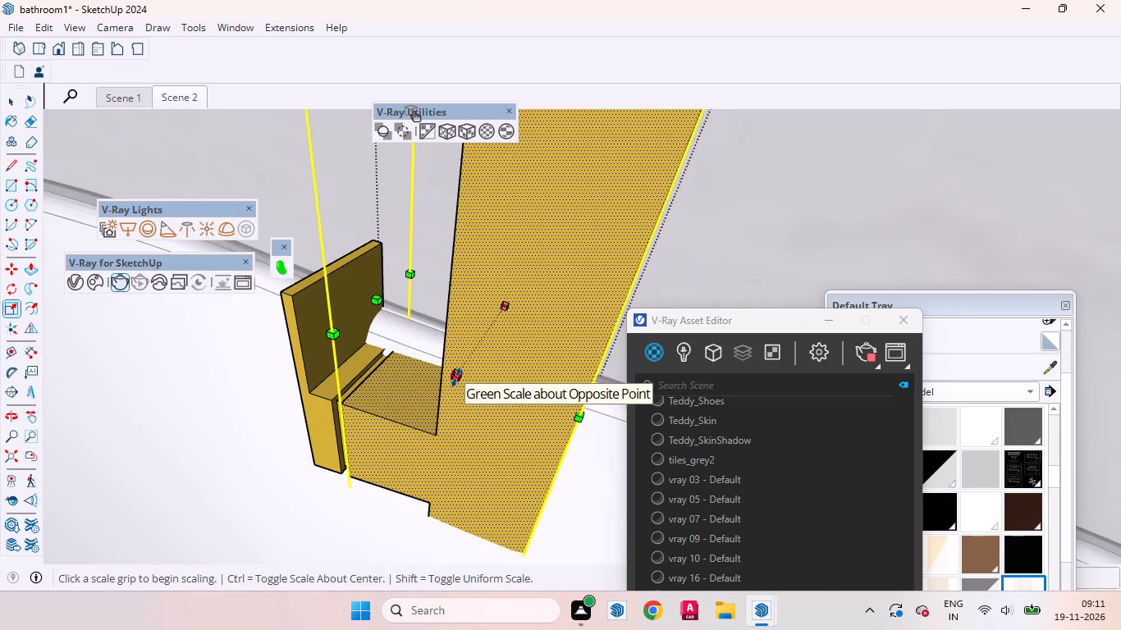
click(456, 377)
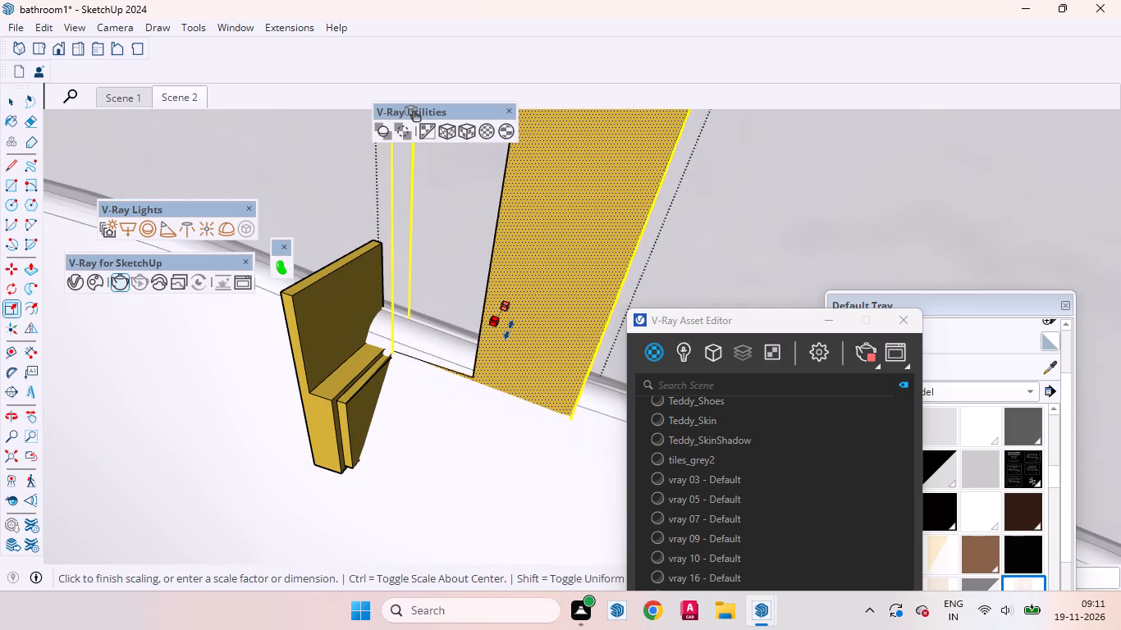
click(510, 327)
key(space)
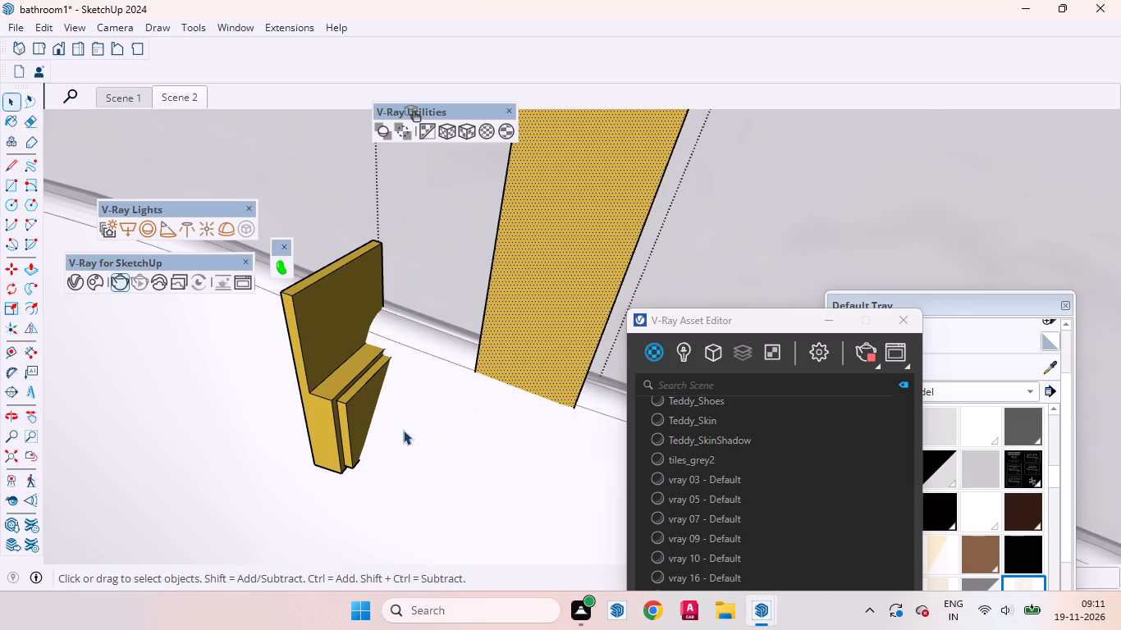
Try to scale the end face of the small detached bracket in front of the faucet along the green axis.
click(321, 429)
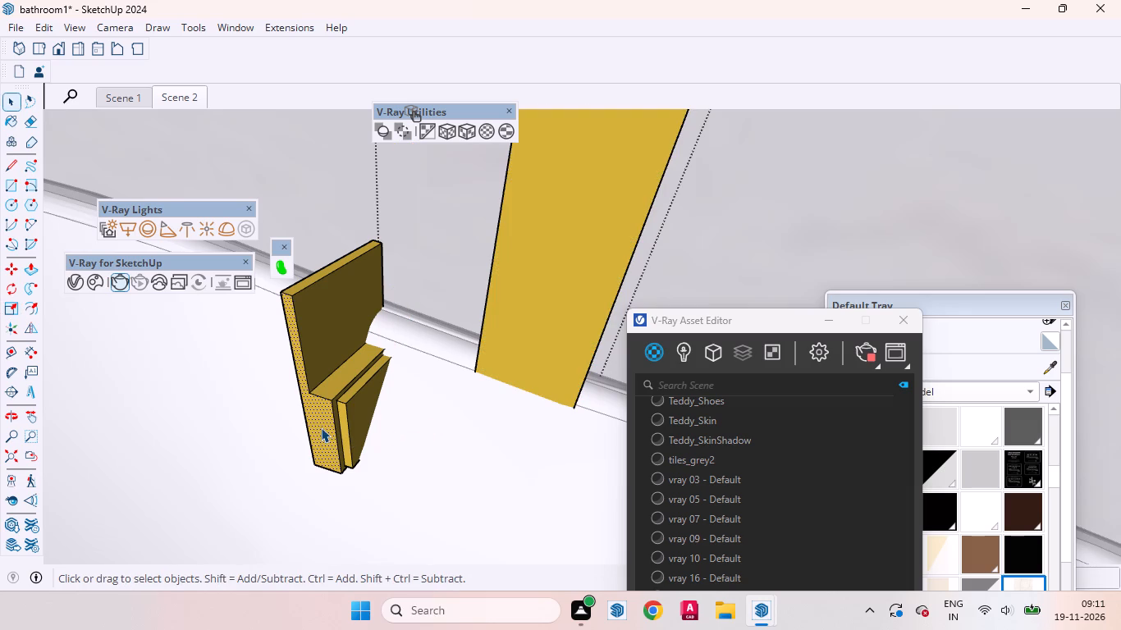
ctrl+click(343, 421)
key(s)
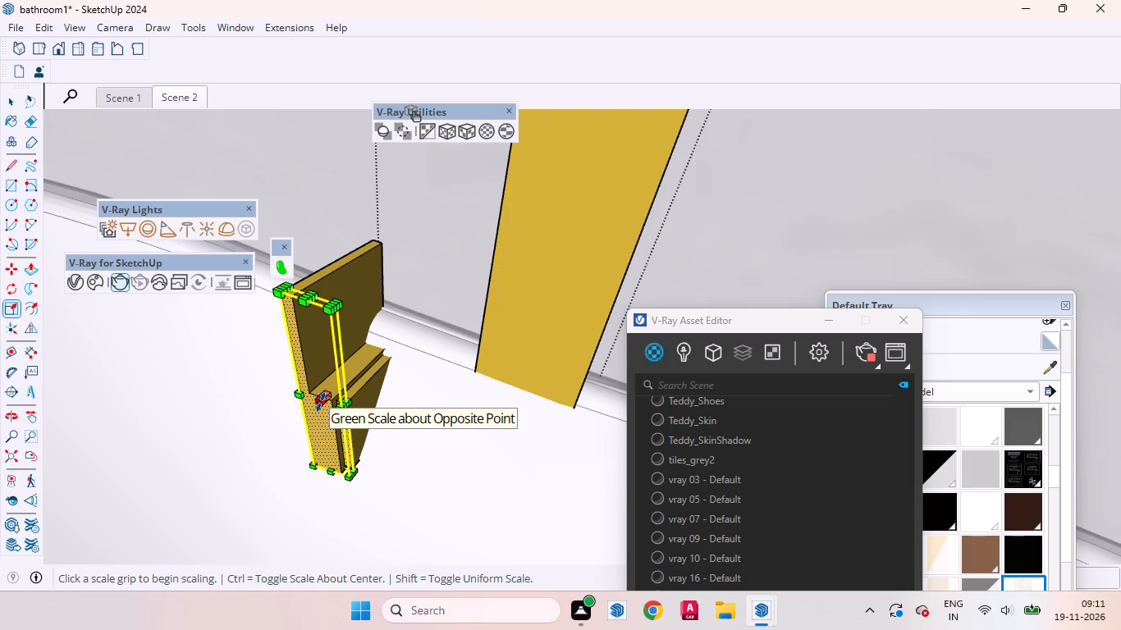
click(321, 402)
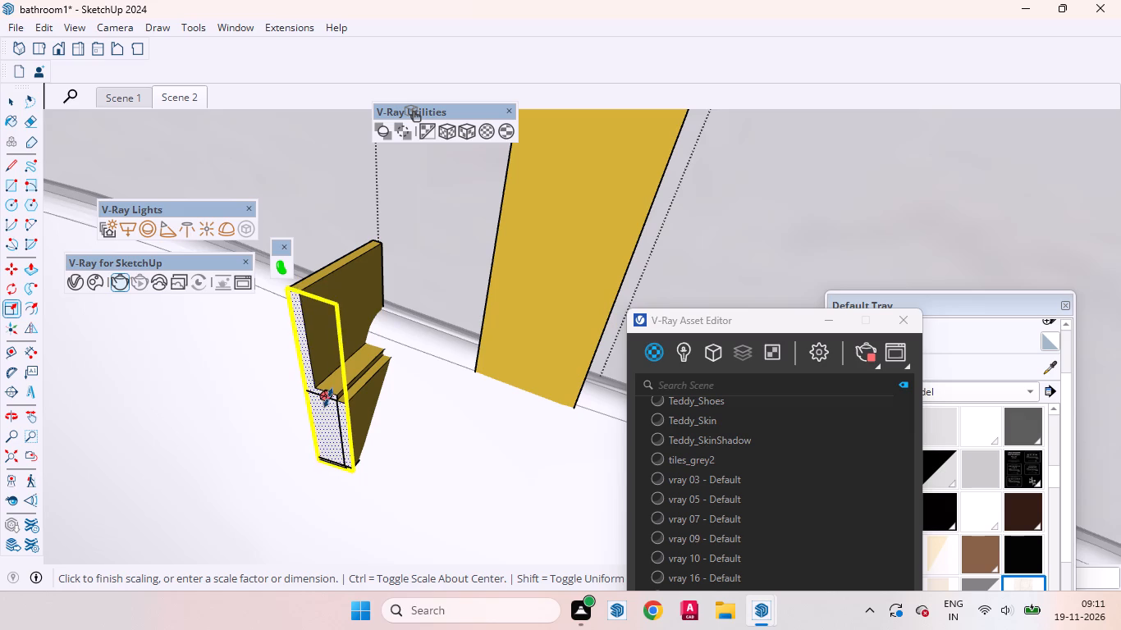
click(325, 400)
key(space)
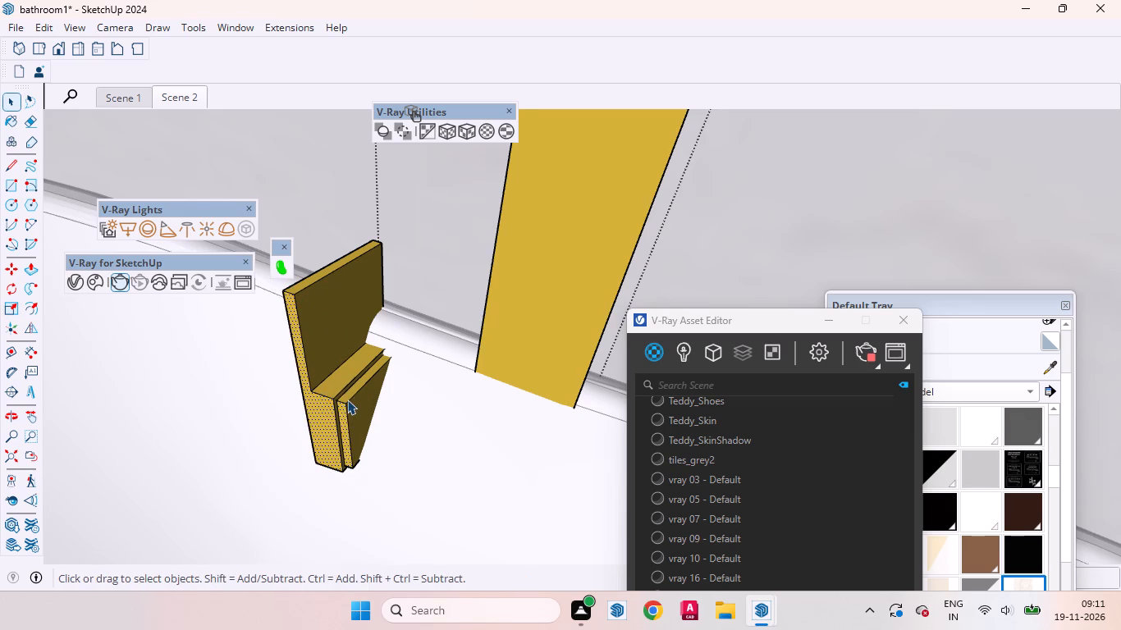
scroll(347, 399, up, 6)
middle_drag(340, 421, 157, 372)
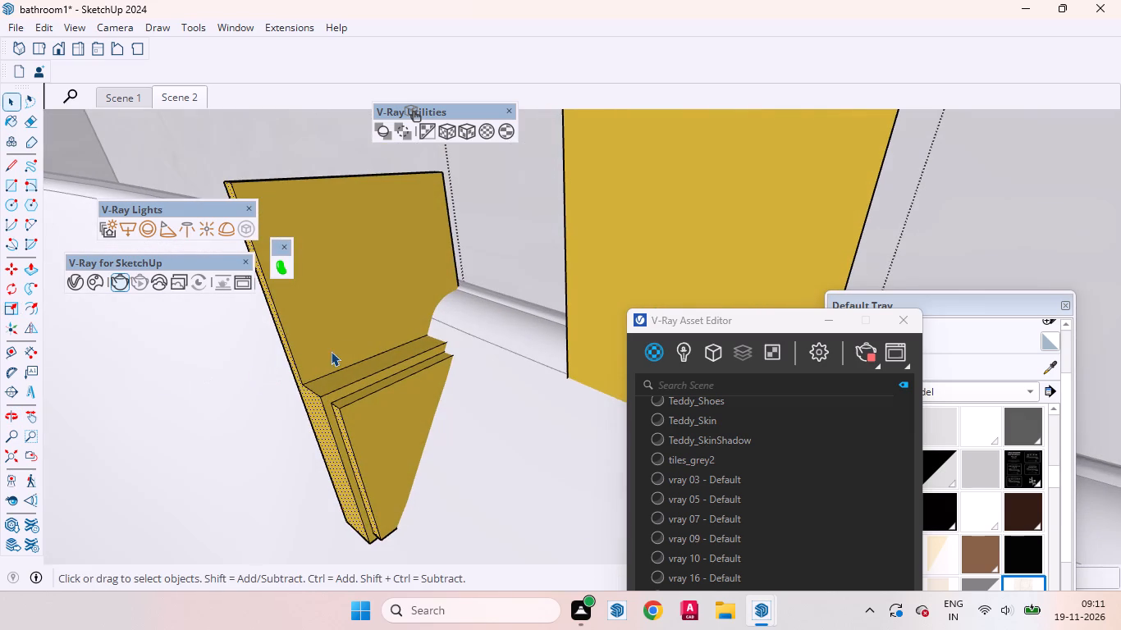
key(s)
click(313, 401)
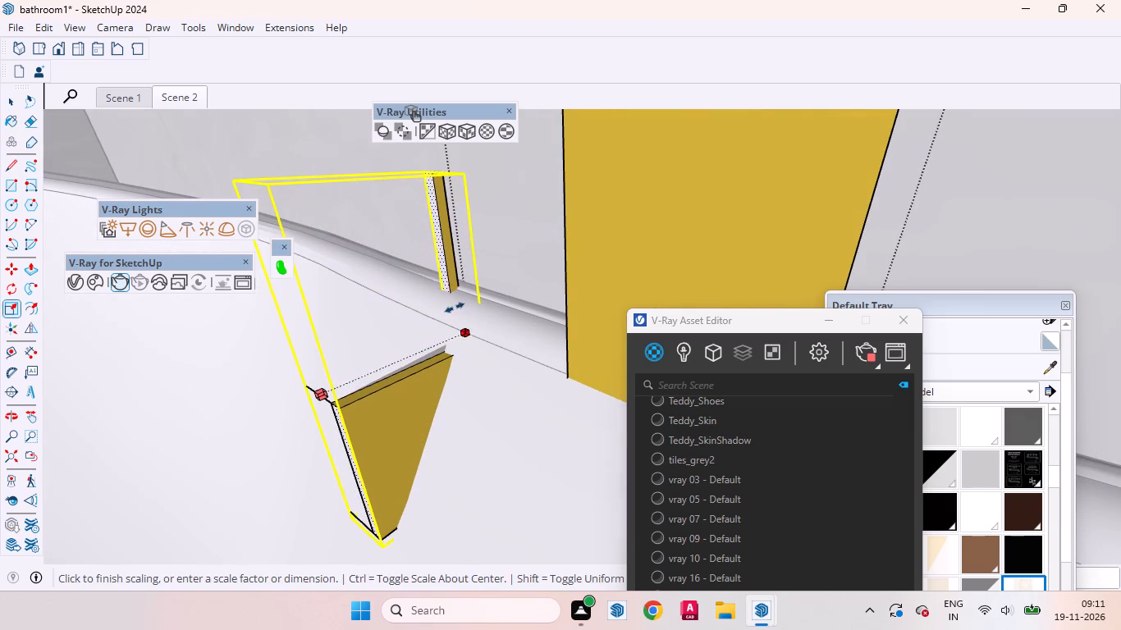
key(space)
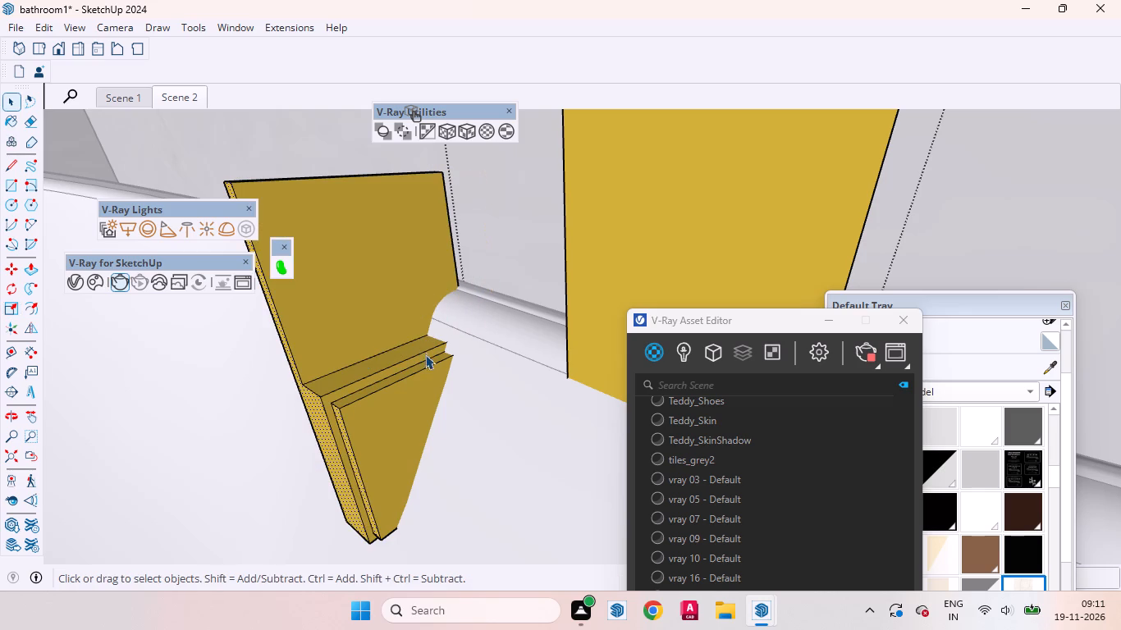
Delete the large upright face and the narrow side face of the detached bracket in front of the faucet.
click(344, 338)
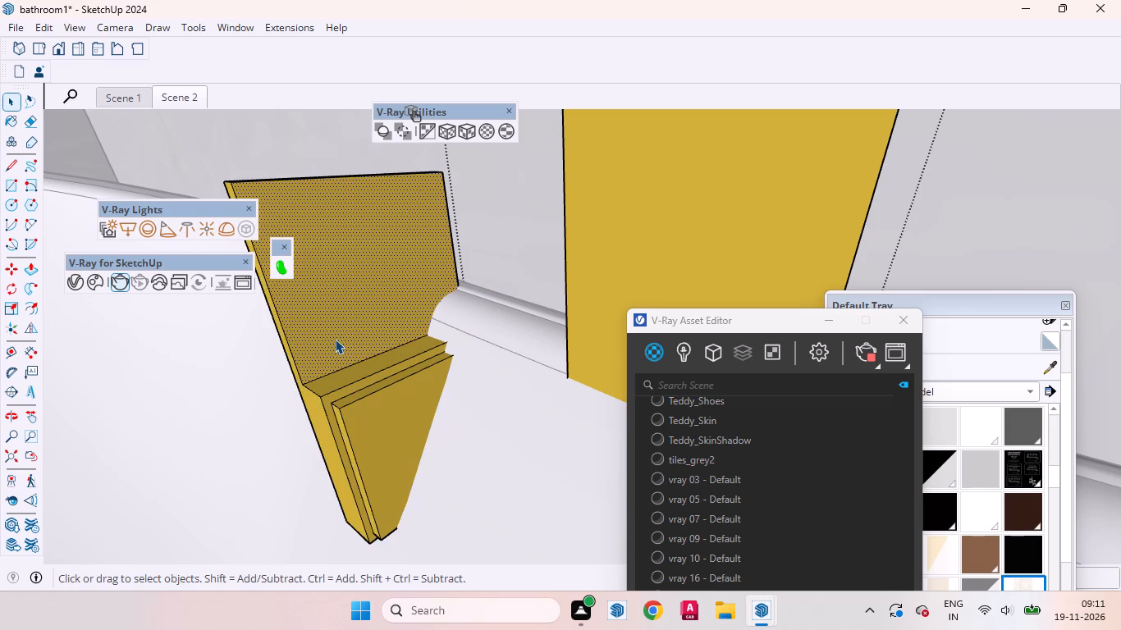
key(Delete)
click(290, 356)
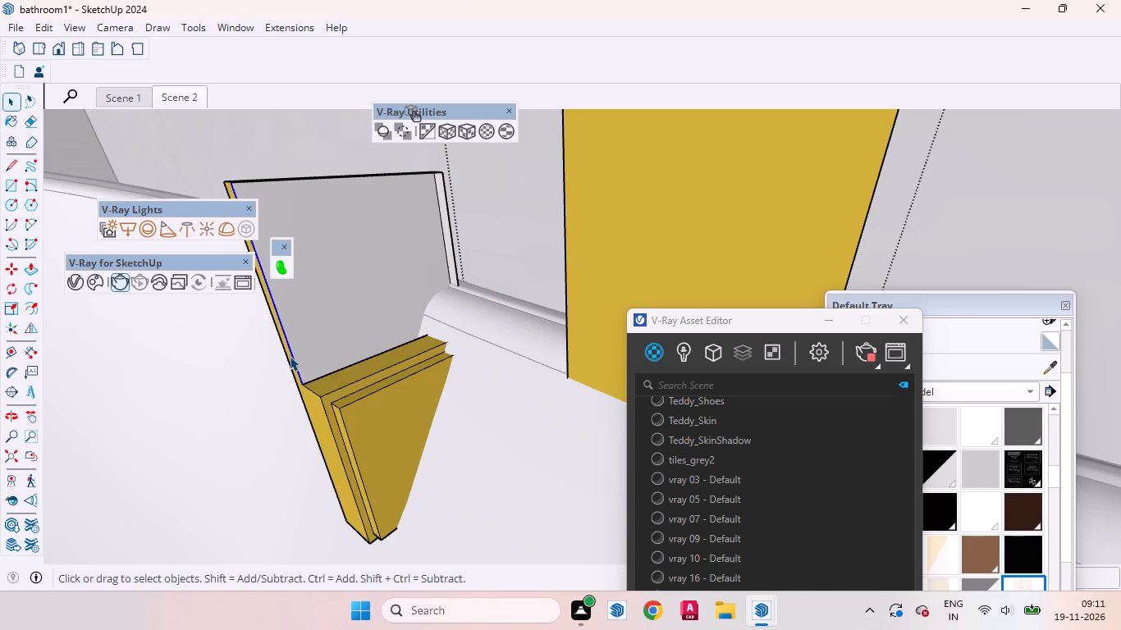
key(Delete)
click(282, 345)
key(Delete)
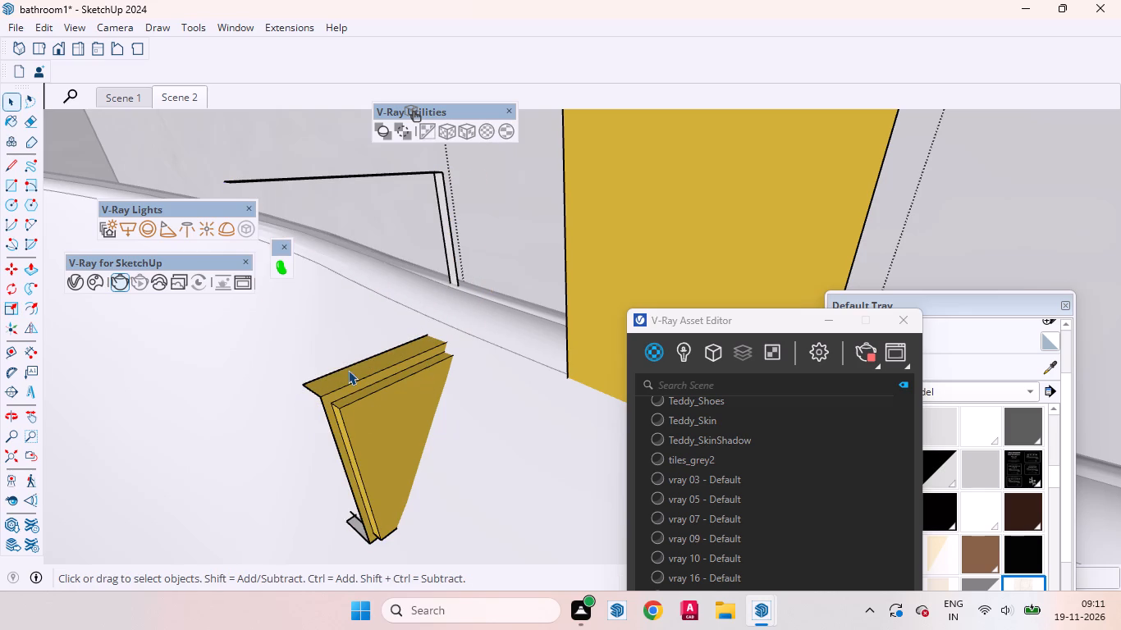
Delete the leftover outline edges and short stray segments of the bracket's removed upright plate.
click(360, 176)
key(Delete)
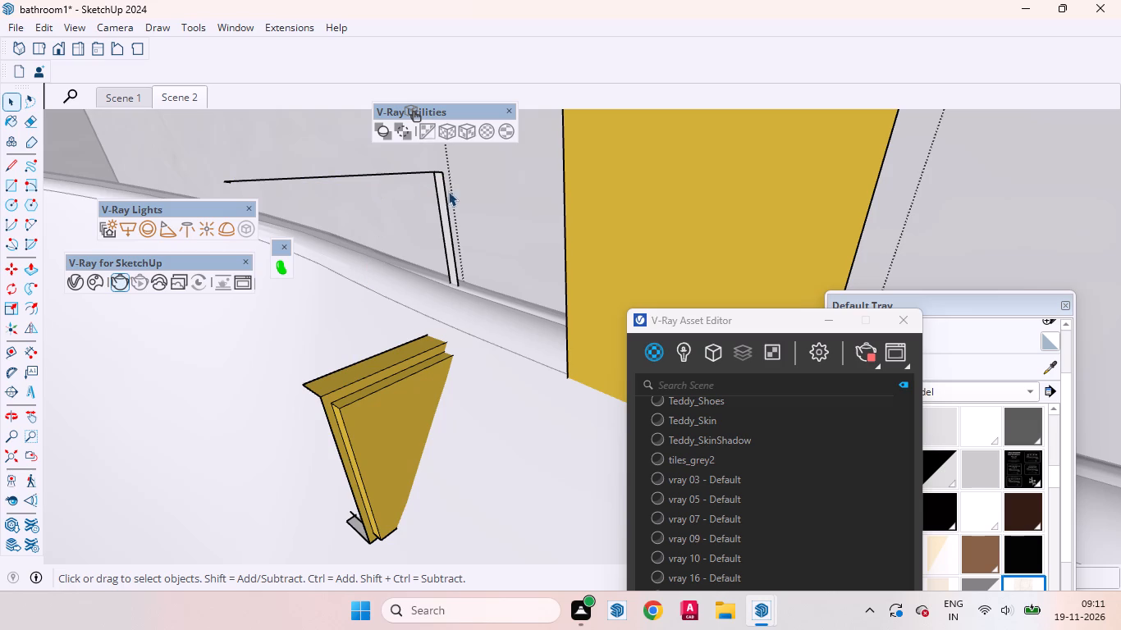
key(Delete)
click(444, 189)
key(Delete)
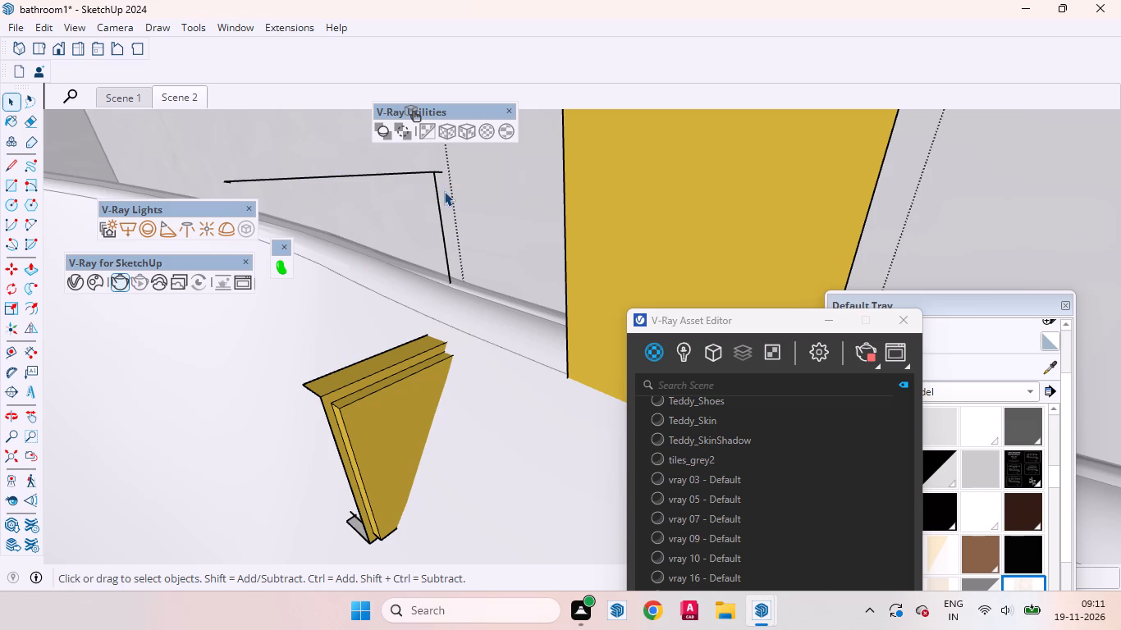
click(437, 191)
key(Delete)
click(423, 171)
key(Delete)
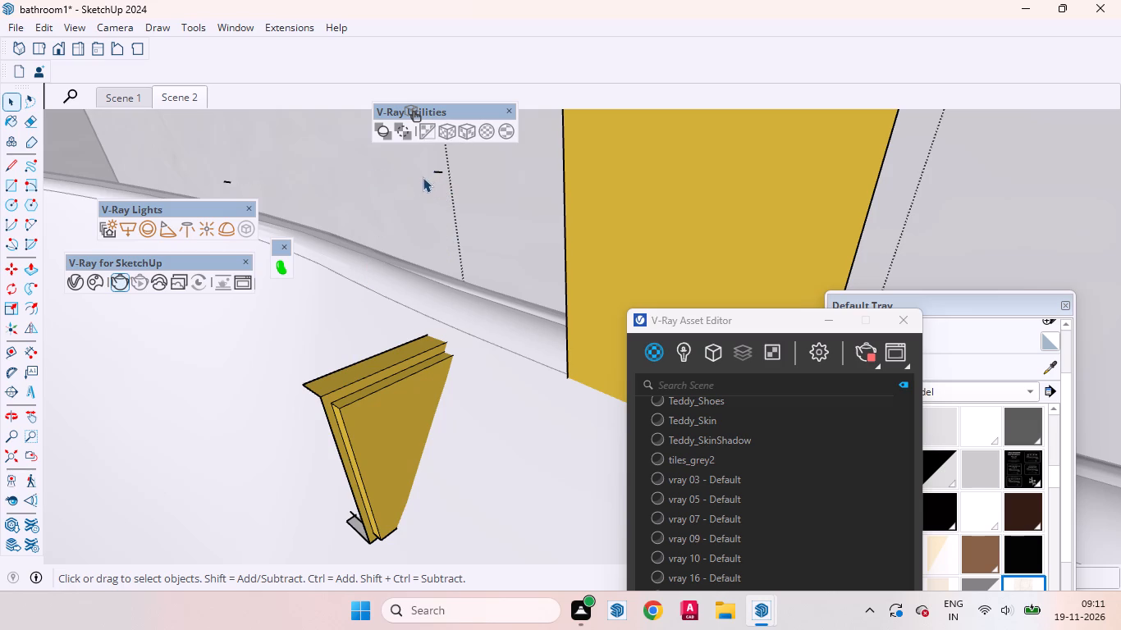
click(436, 175)
drag(426, 166, 464, 194)
key(Delete)
drag(191, 172, 283, 189)
key(Delete)
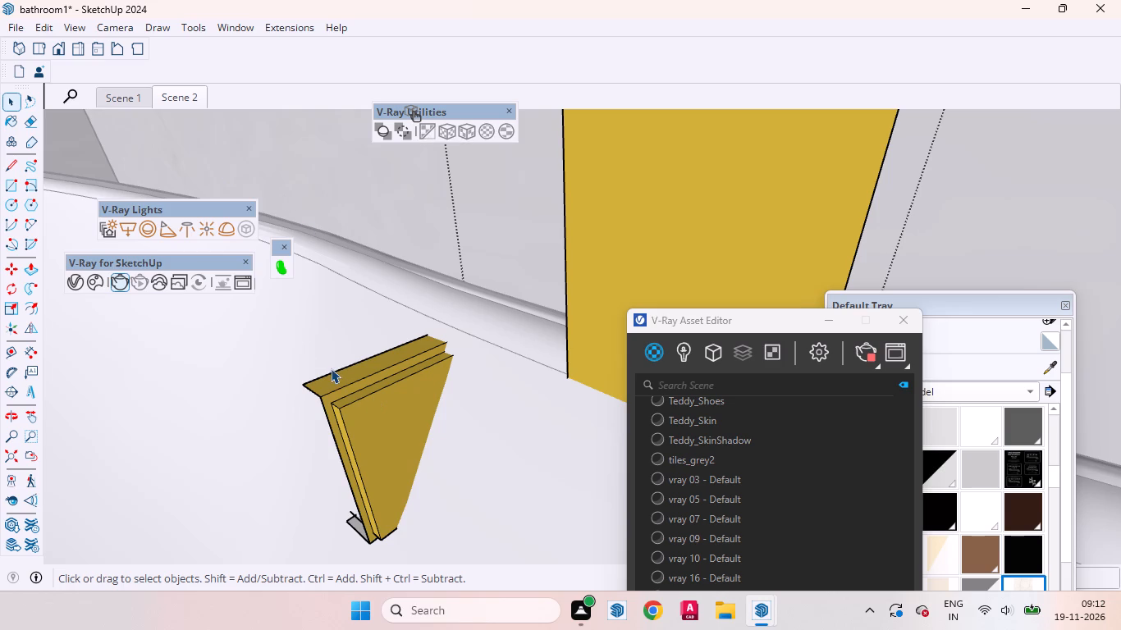
Delete the stepped ledge faces above the bracket's triangular plate, along with their leftover edges.
click(331, 368)
click(336, 372)
key(Delete)
click(349, 382)
key(Delete)
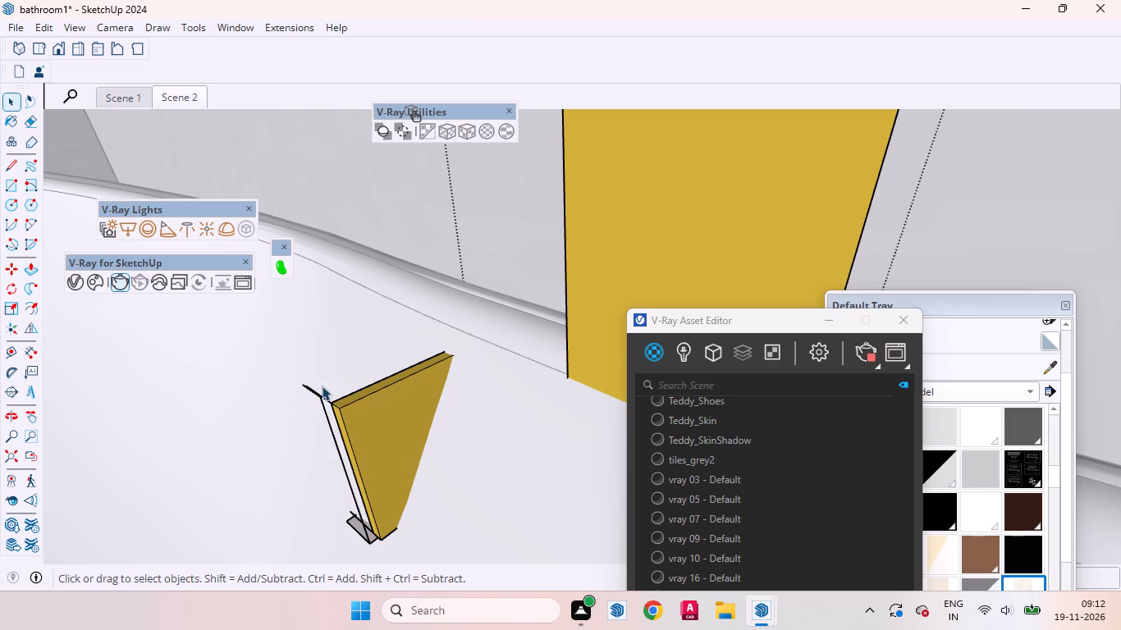
click(318, 395)
key(Delete)
drag(303, 384, 413, 445)
key(Delete)
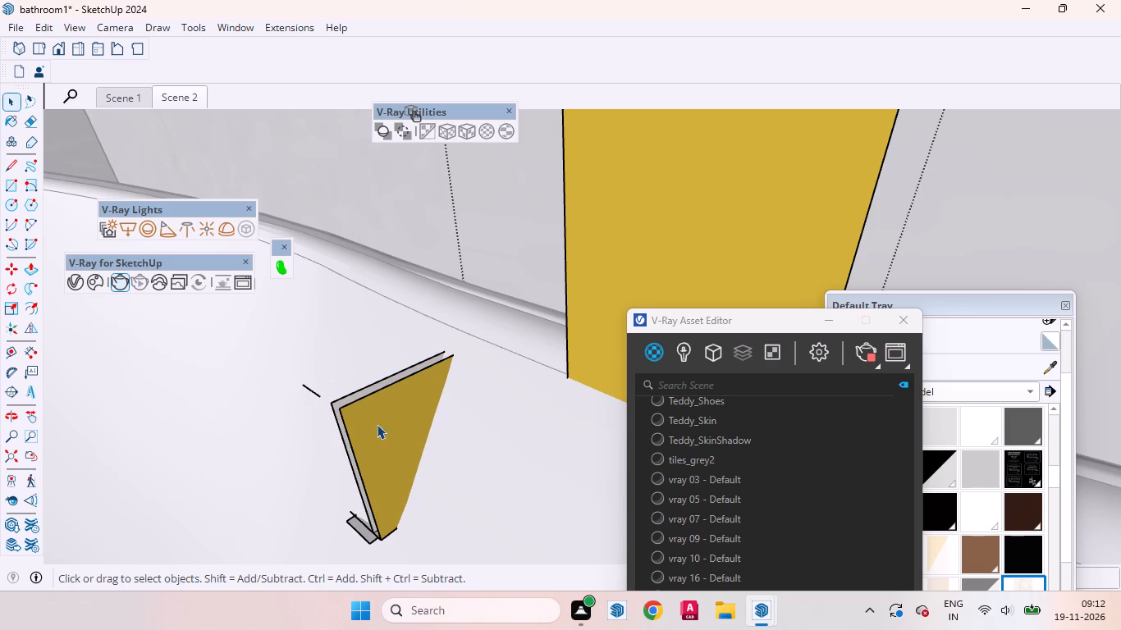
drag(284, 372, 432, 486)
key(Delete)
Delete the bracket's front and rear triangular faces and their remaining outline edges.
click(362, 399)
key(Delete)
drag(295, 389, 440, 508)
key(Delete)
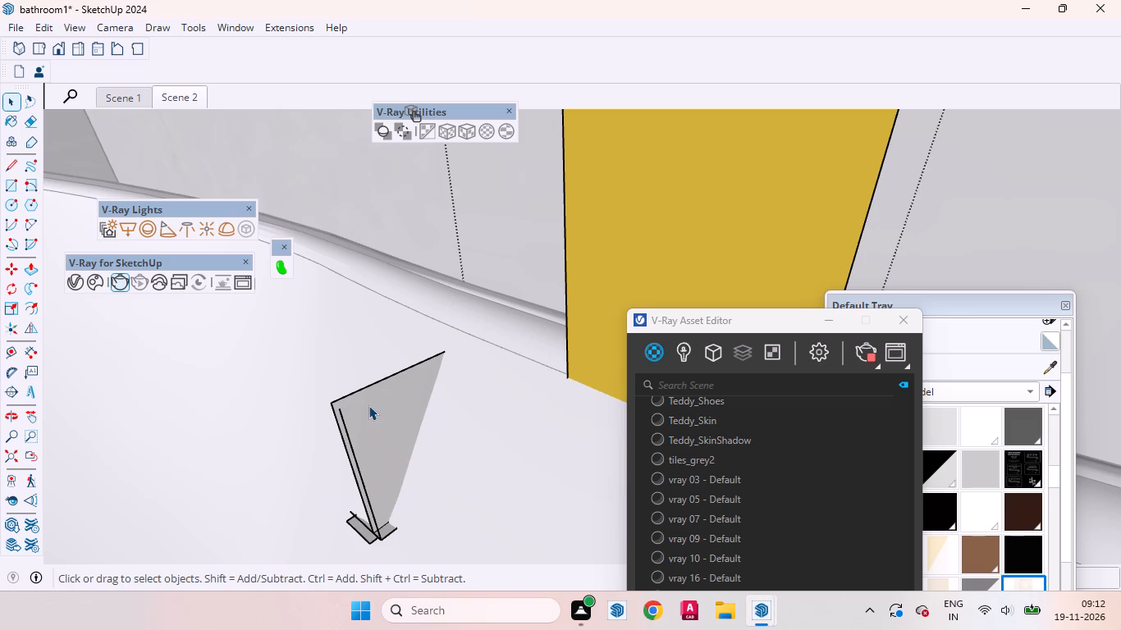
click(350, 398)
key(Delete)
click(332, 404)
key(Delete)
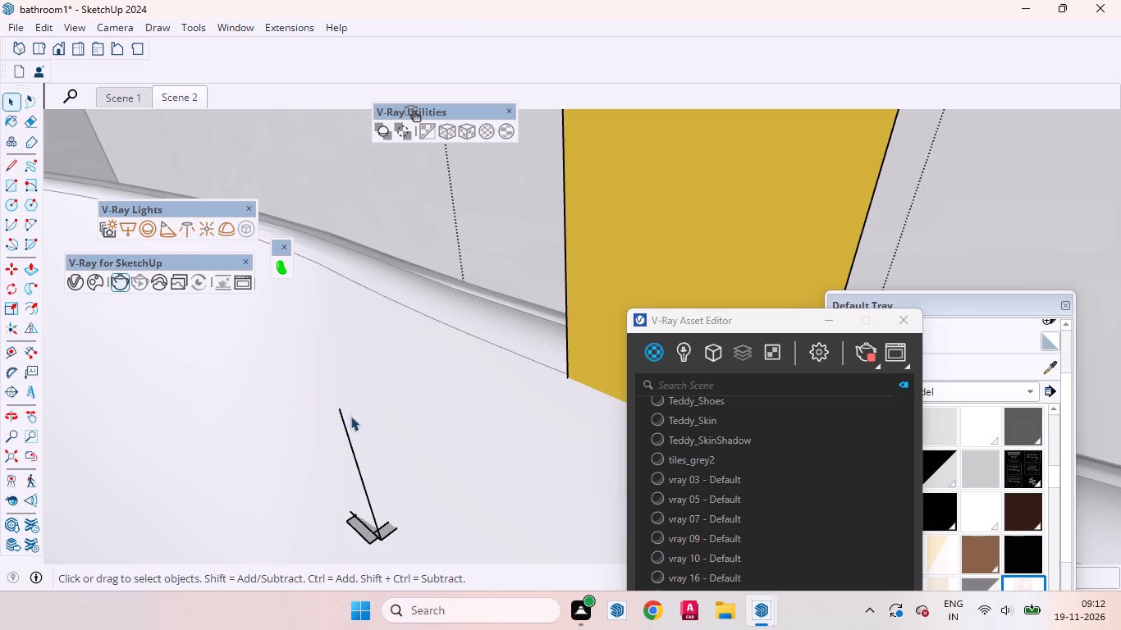
click(345, 418)
key(Delete)
Delete the last small faces and loose edge fragments left at the bottom of the removed bracket.
drag(280, 469, 434, 587)
key(Delete)
drag(317, 495, 427, 546)
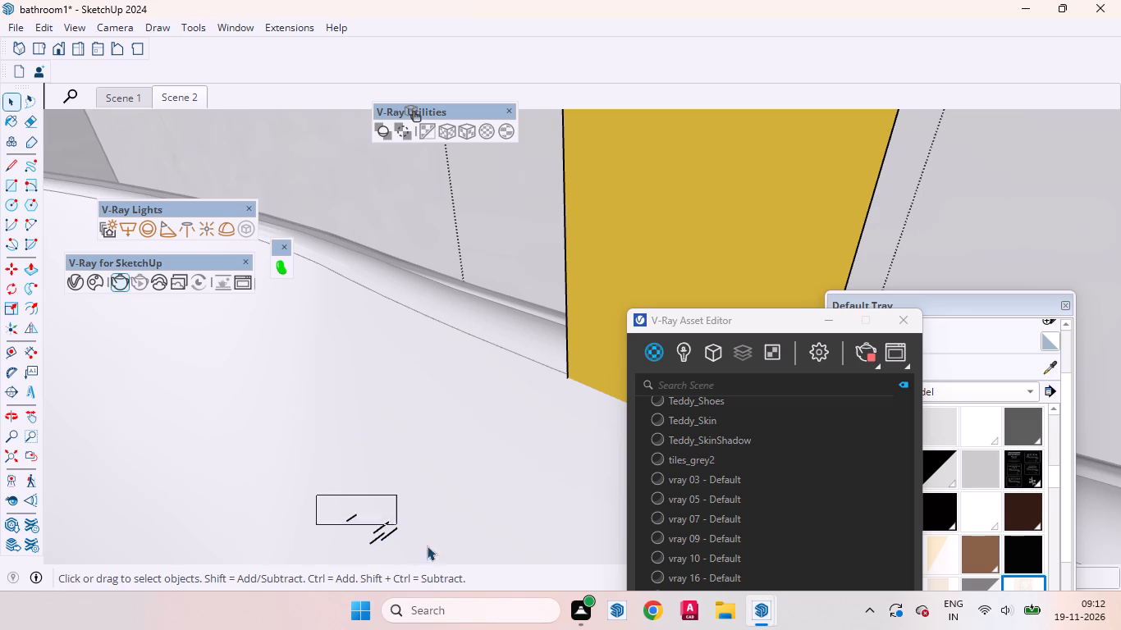
drag(427, 546, 464, 565)
key(Delete)
click(383, 528)
key(Delete)
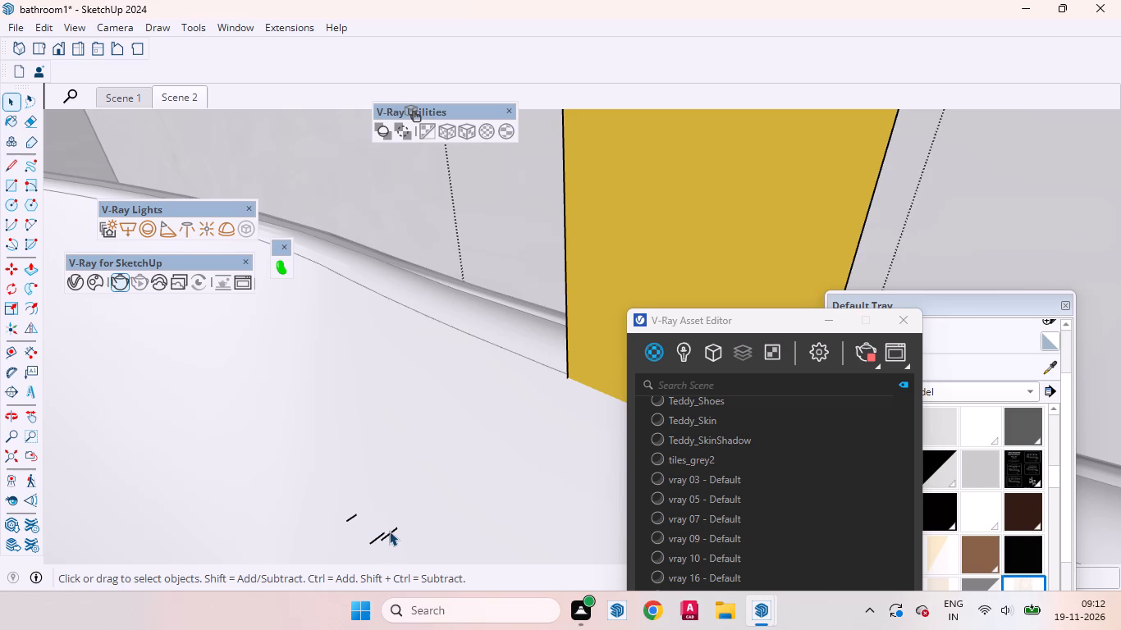
click(393, 532)
key(Delete)
click(382, 533)
key(Delete)
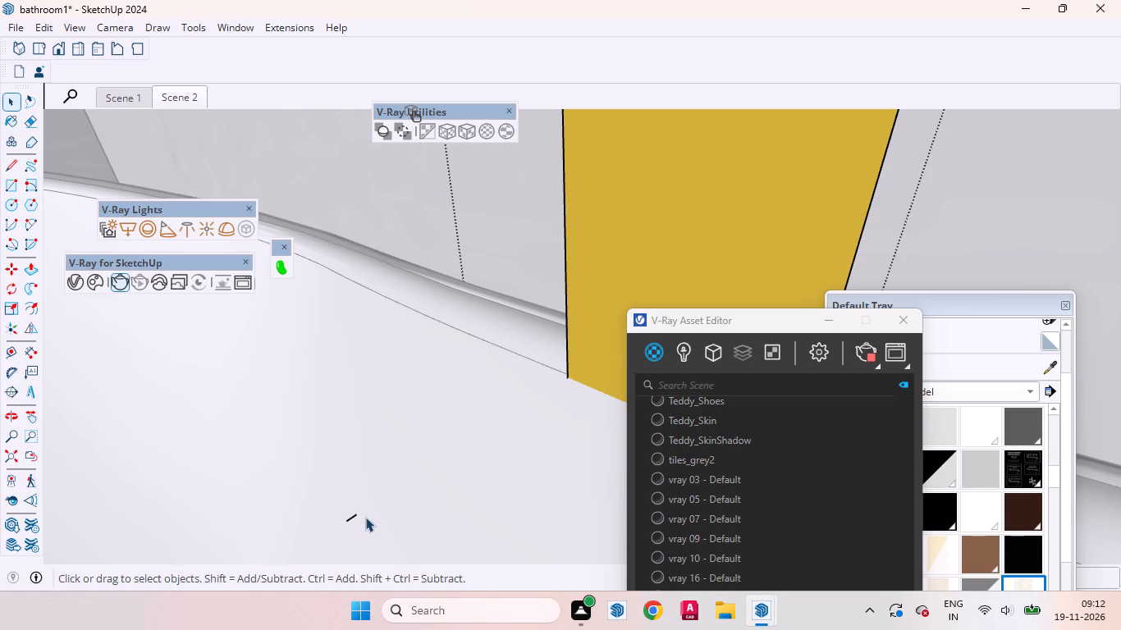
click(347, 518)
key(Delete)
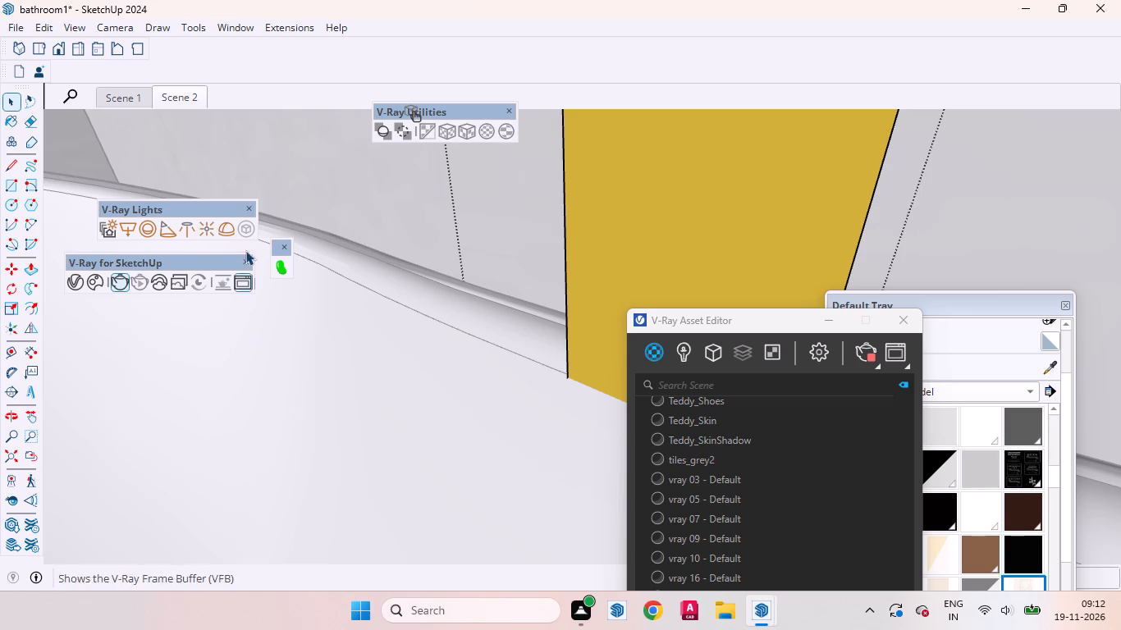
Return to the Scene 2 view and look over the faucet above the basin from several angles.
click(161, 92)
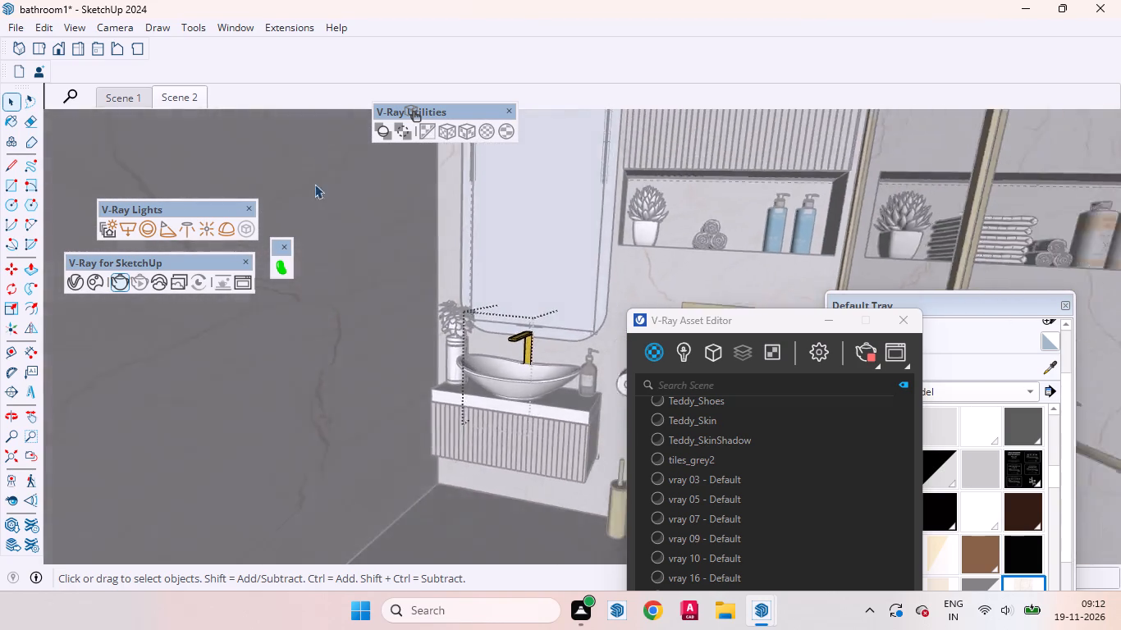
scroll(416, 446, up, 11)
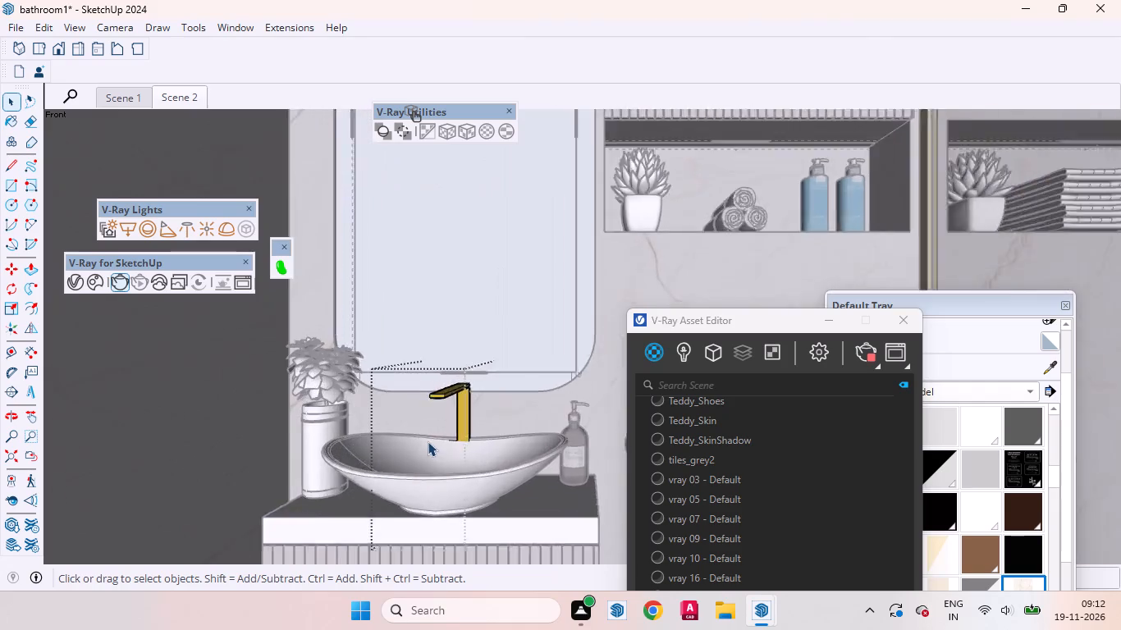
scroll(428, 441, up, 8)
scroll(450, 459, down, 4)
middle_drag(477, 431, 380, 446)
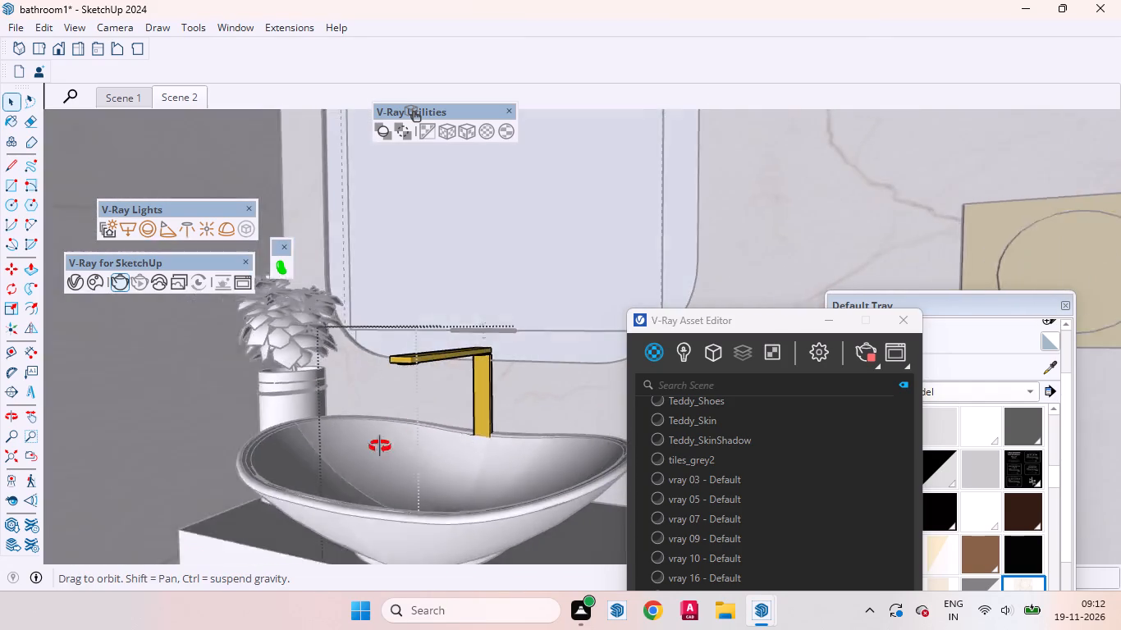
middle_drag(380, 446, 558, 338)
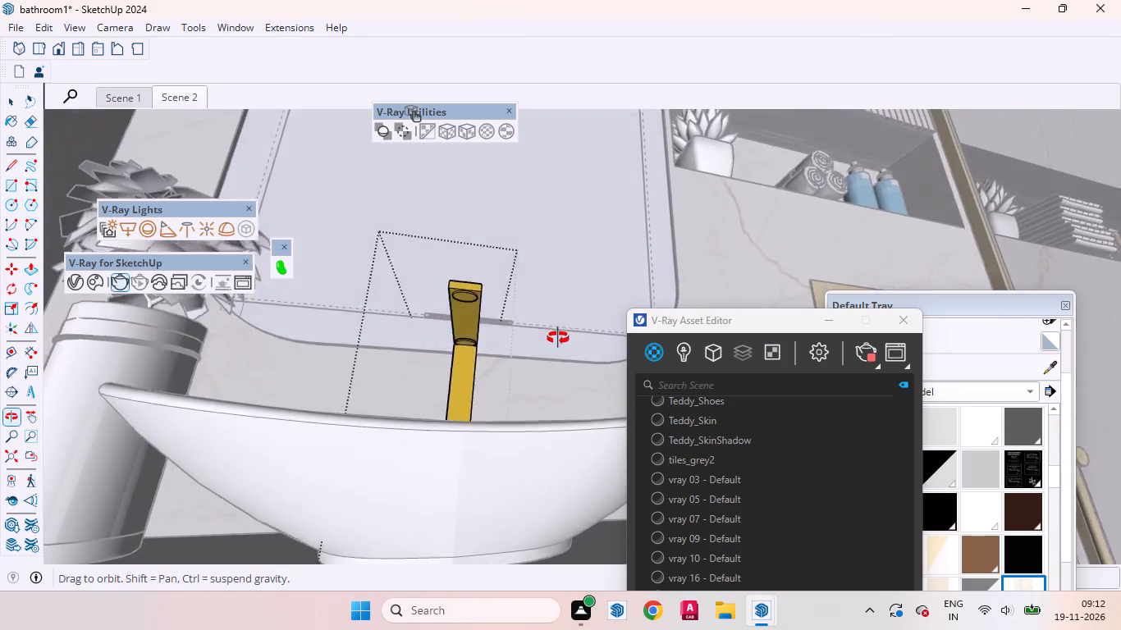
middle_drag(558, 338, 263, 570)
Select all of the basin faucet's horizontal spout and shorten it by scaling its free end toward the upright post.
click(461, 334)
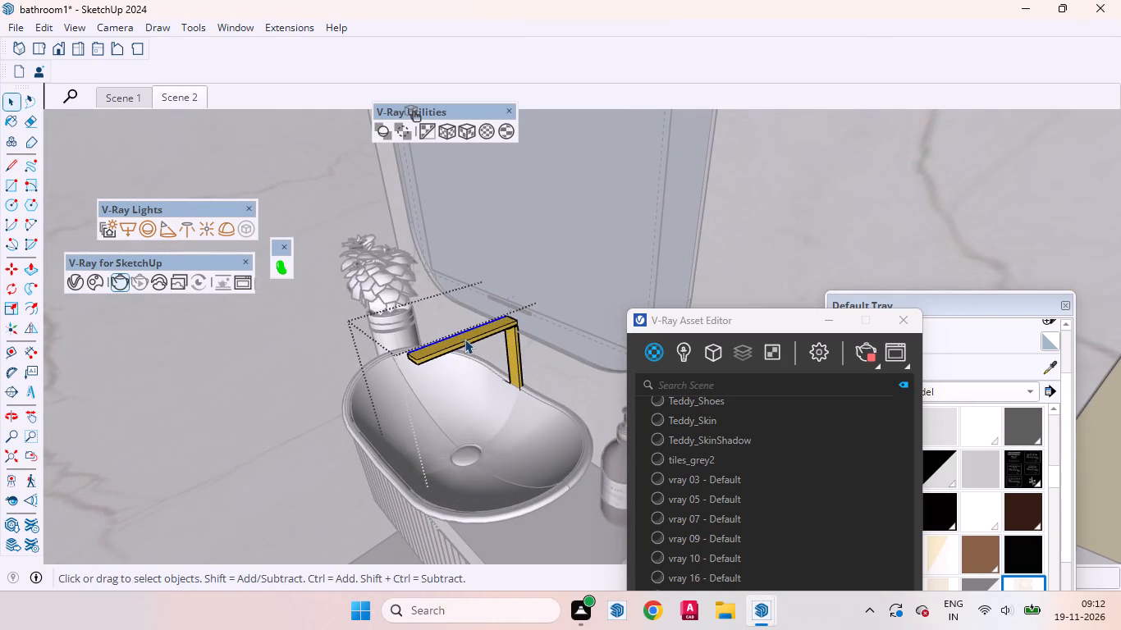
scroll(465, 340, up, 7)
double_click(465, 342)
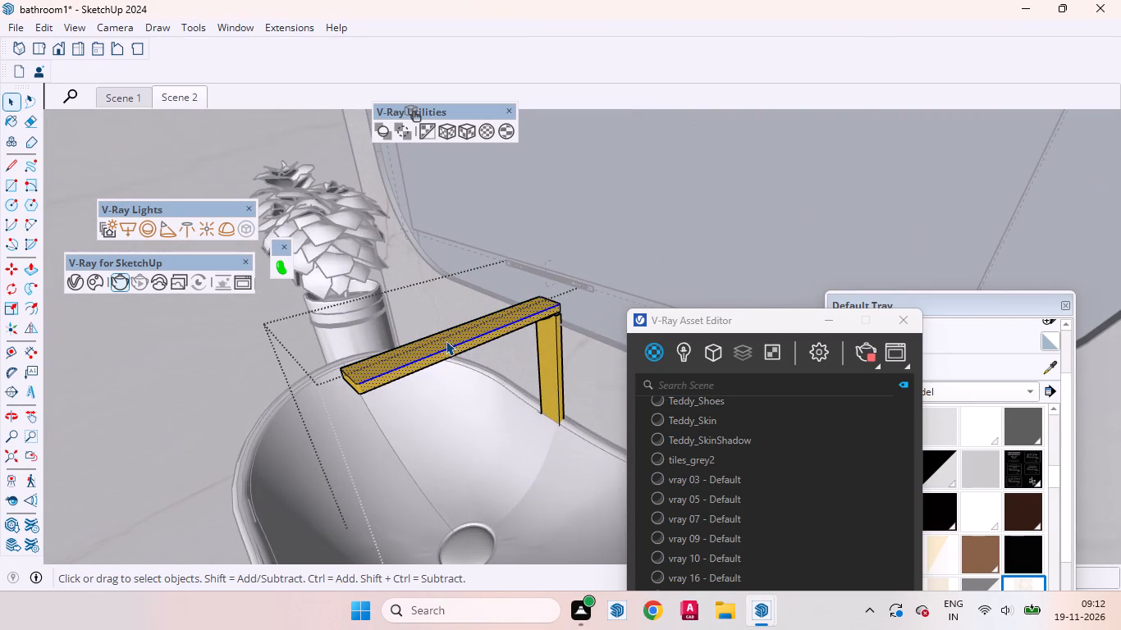
double_click(434, 345)
triple_click(415, 352)
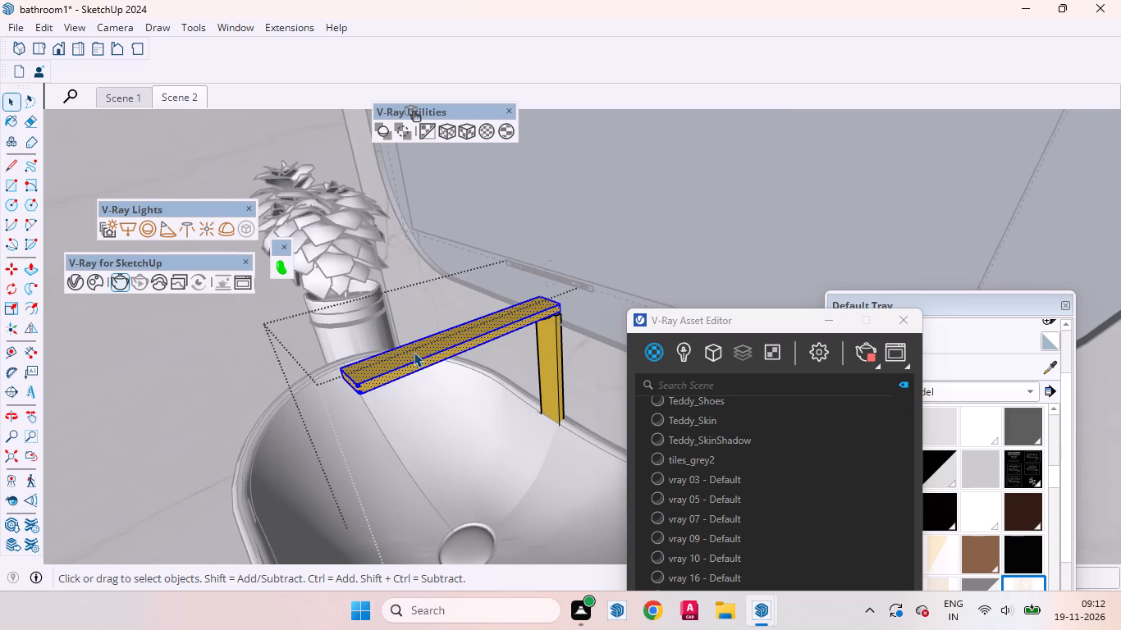
scroll(414, 359, up, 2)
middle_drag(420, 371, 353, 371)
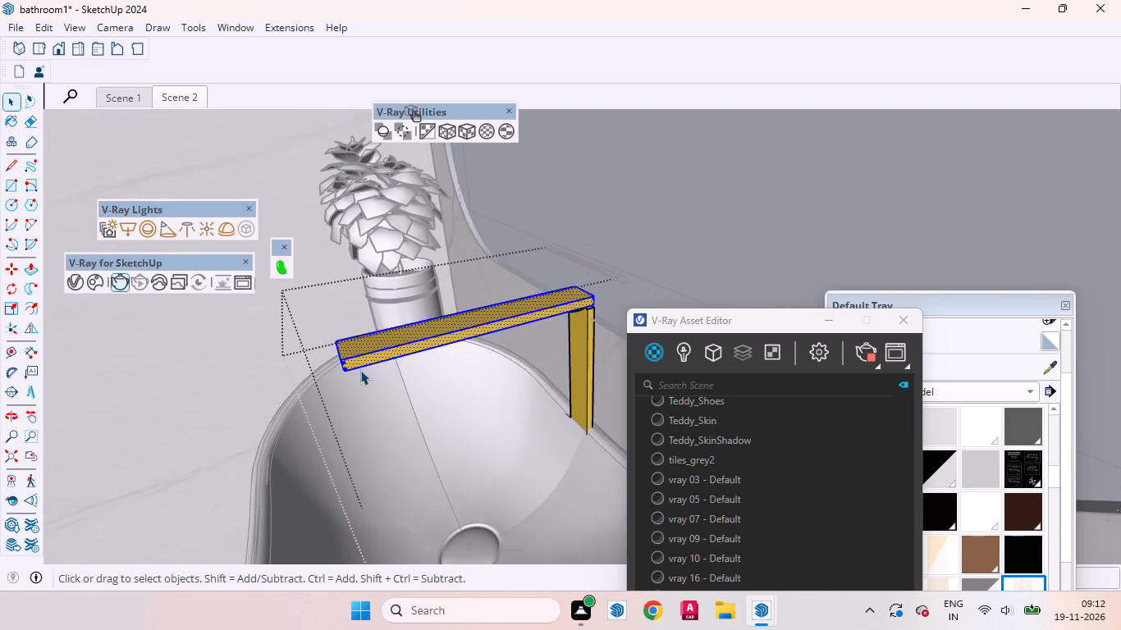
key(s)
click(336, 361)
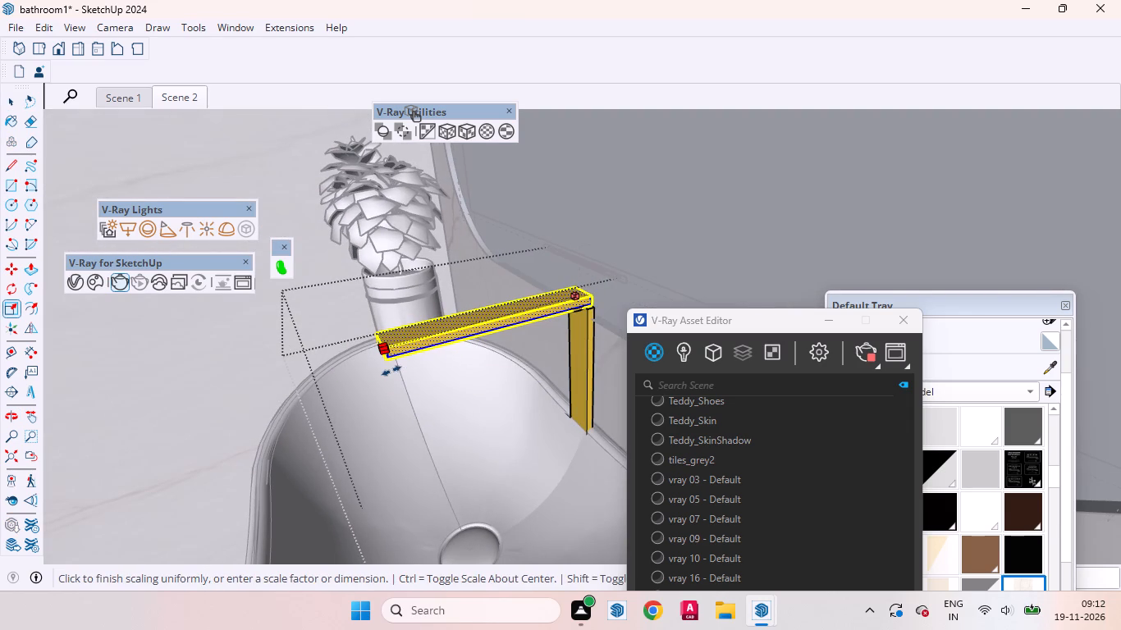
key(space)
scroll(336, 351, up, 6)
middle_drag(346, 362, 352, 362)
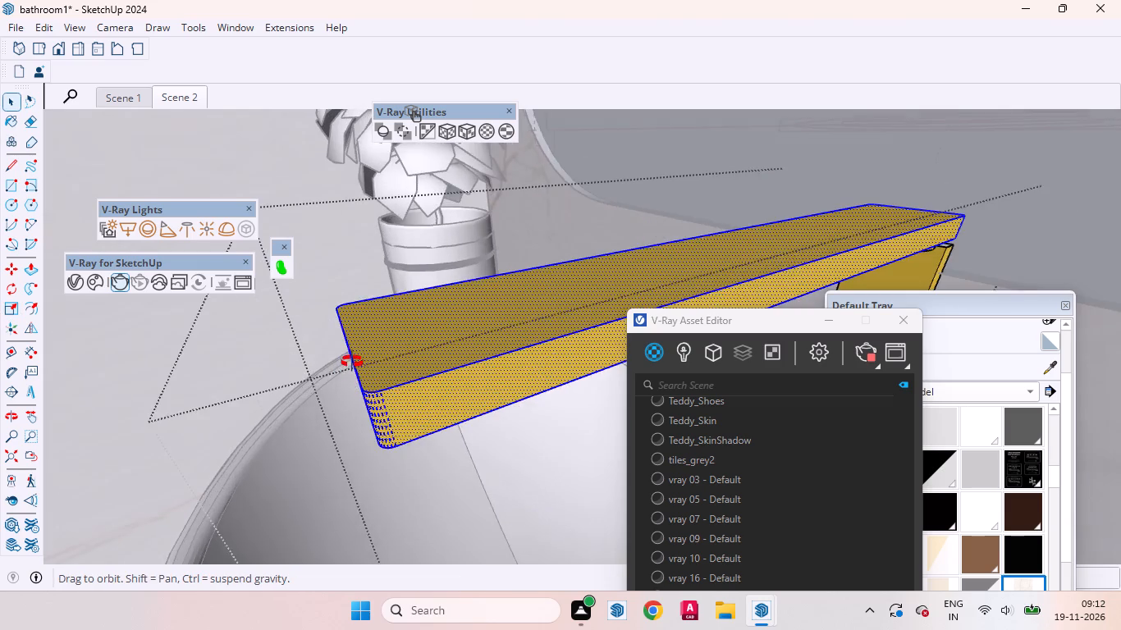
middle_drag(352, 362, 387, 349)
key(s)
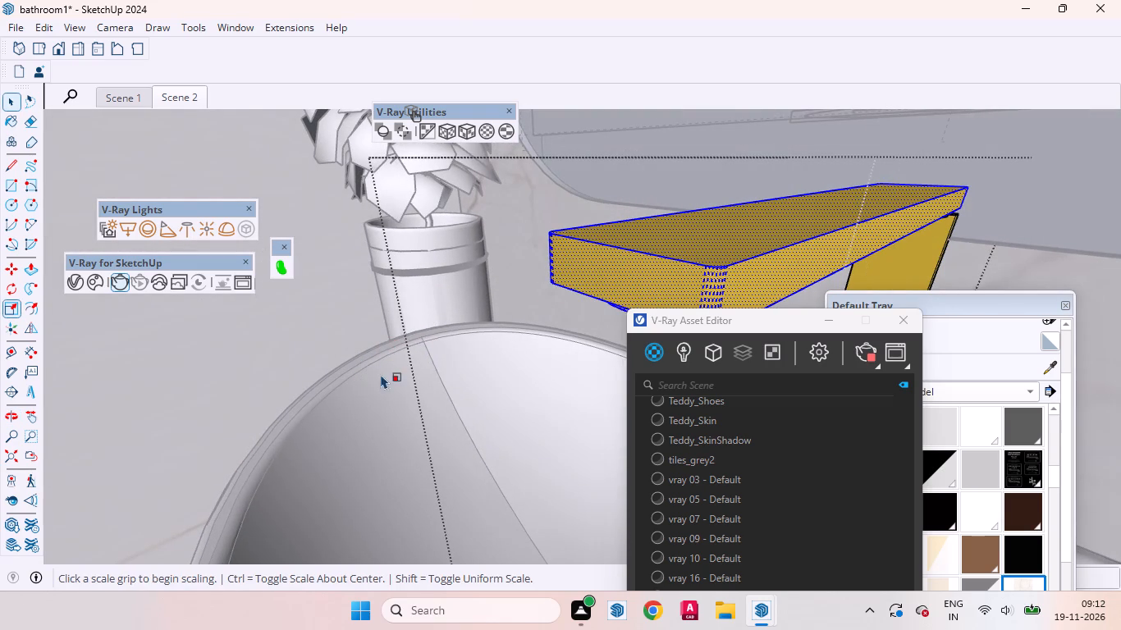
click(617, 289)
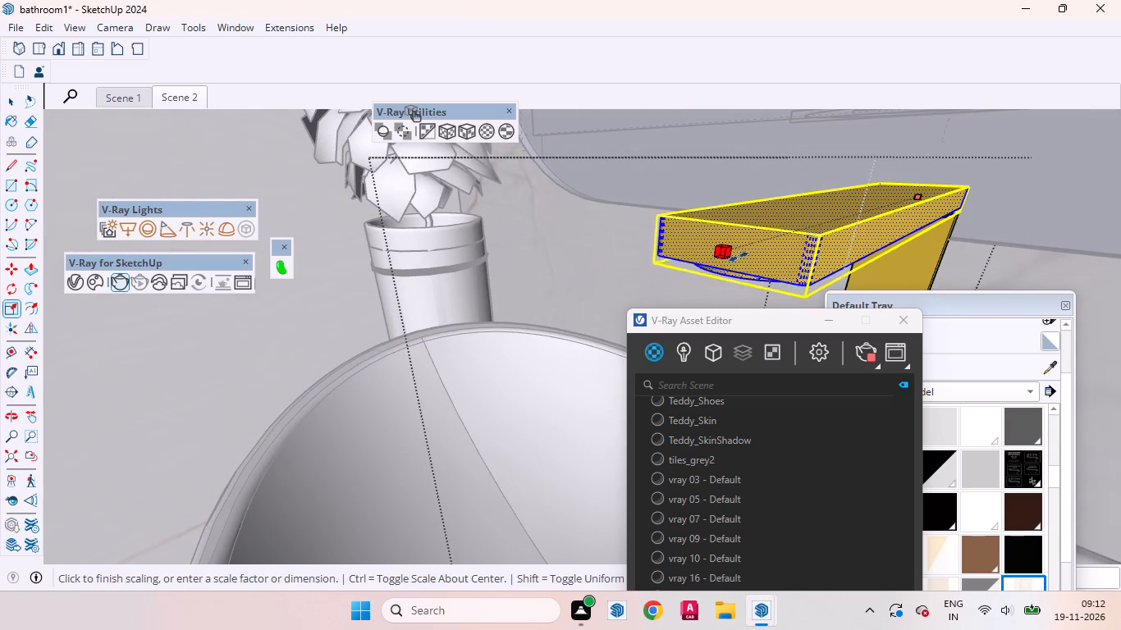
click(751, 254)
key(space)
Scale the faucet's spout shorter once more from its free end, keeping the end at the post fixed.
scroll(411, 350, down, 7)
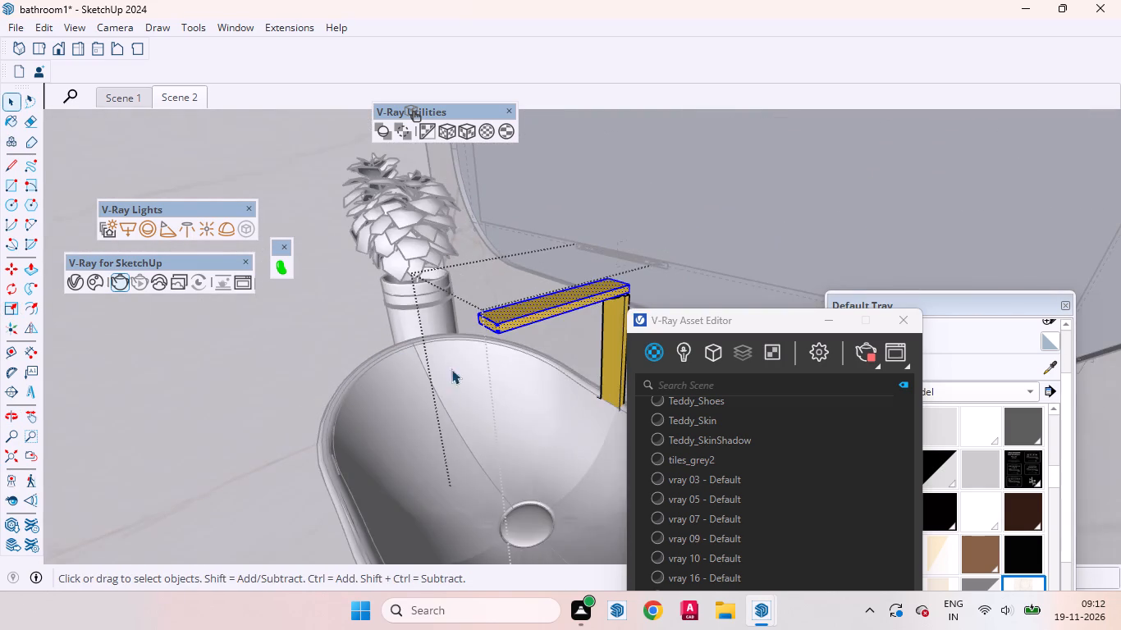
middle_drag(466, 372, 397, 448)
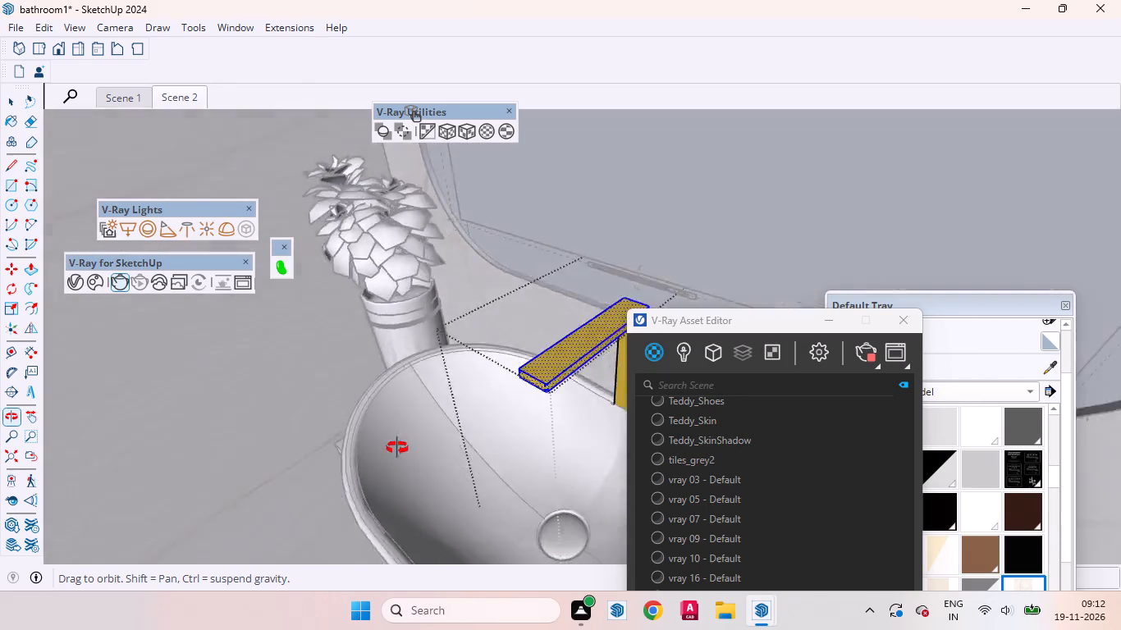
middle_drag(397, 448, 408, 495)
scroll(434, 362, down, 1)
scroll(439, 352, up, 1)
scroll(446, 340, down, 1)
key(s)
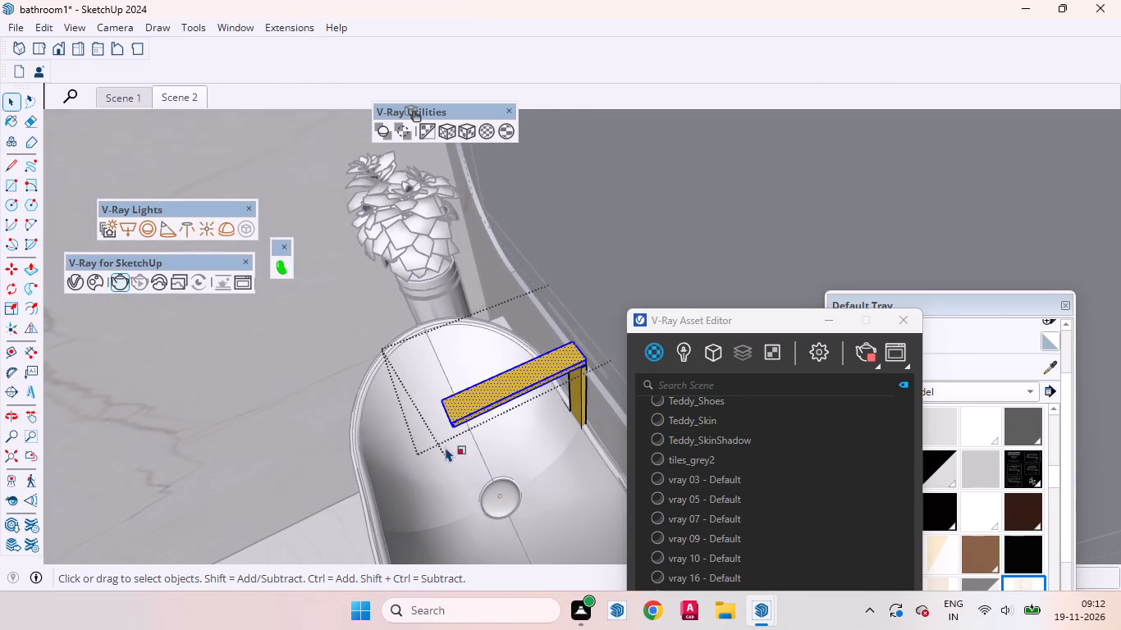
scroll(434, 422, up, 3)
middle_drag(439, 422, 483, 368)
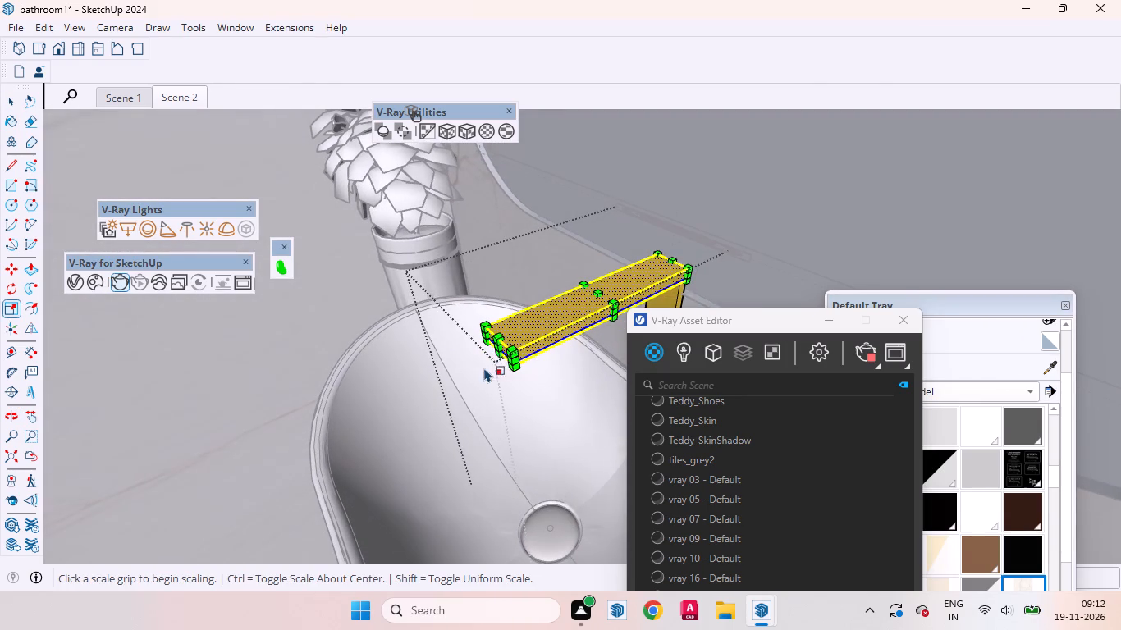
click(492, 349)
click(556, 333)
key(space)
Return to Scene 2, check the running render in the V-Ray Frame Buffer, stop it and minimise the frame buffer.
middle_drag(434, 428, 601, 347)
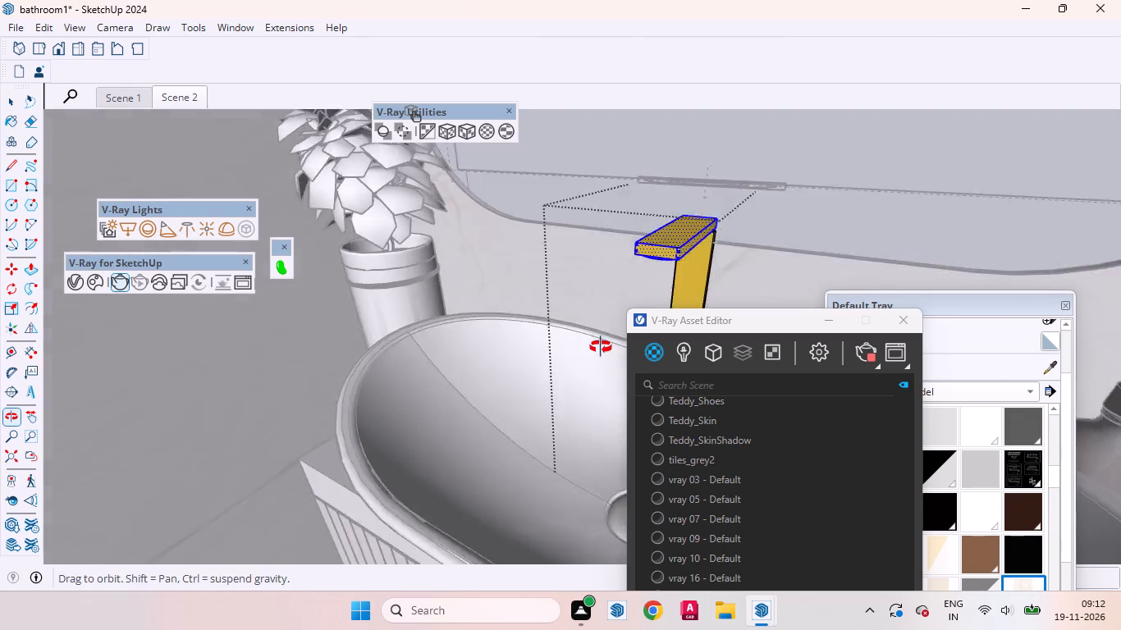
middle_drag(601, 347, 608, 342)
scroll(455, 393, down, 6)
click(184, 103)
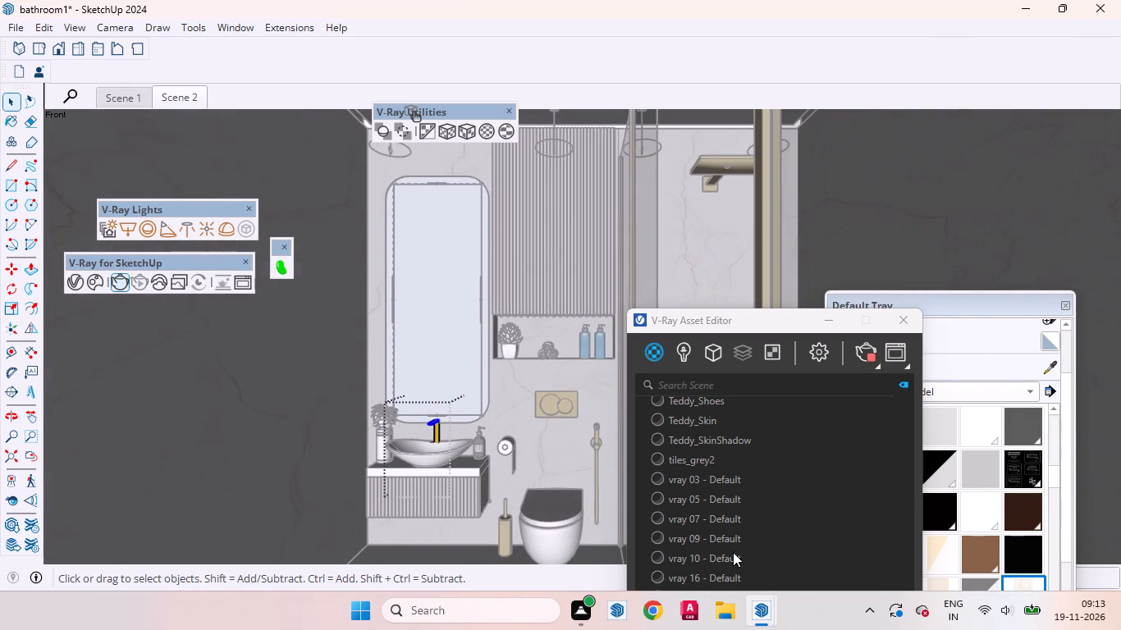
click(858, 541)
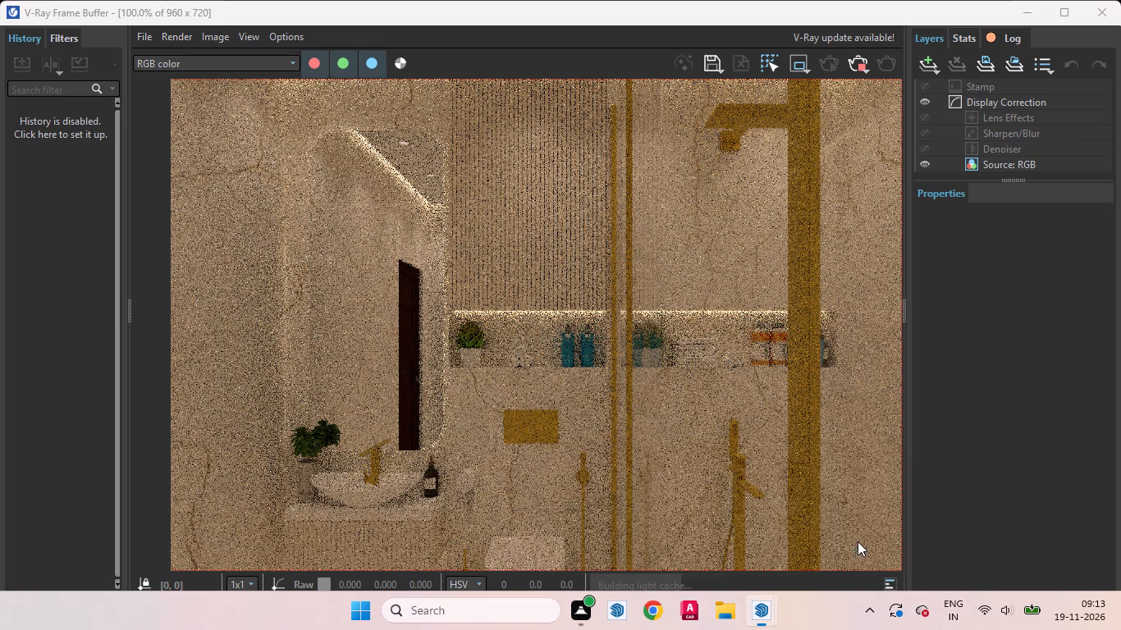
scroll(615, 442, down, 1)
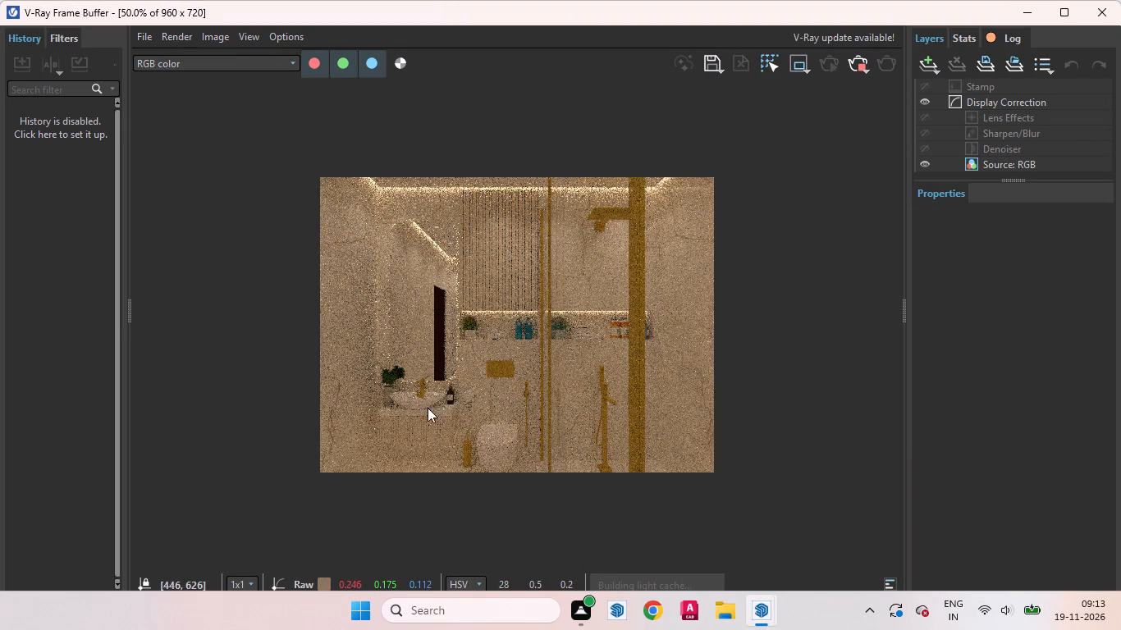
scroll(414, 408, up, 1)
scroll(621, 443, down, 1)
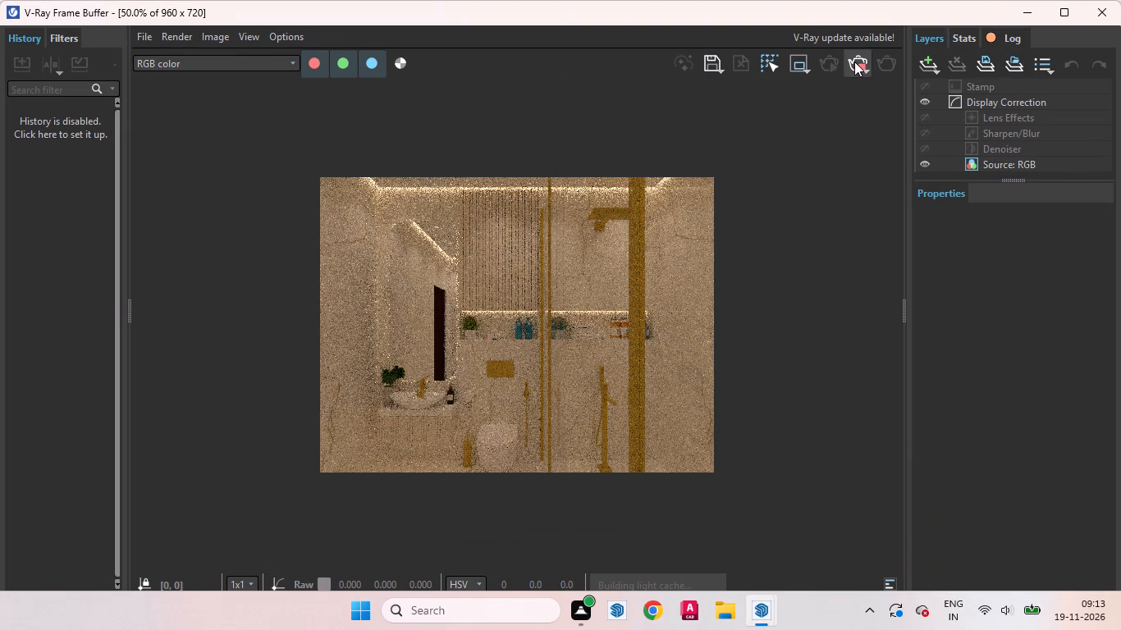
click(854, 62)
click(1029, 13)
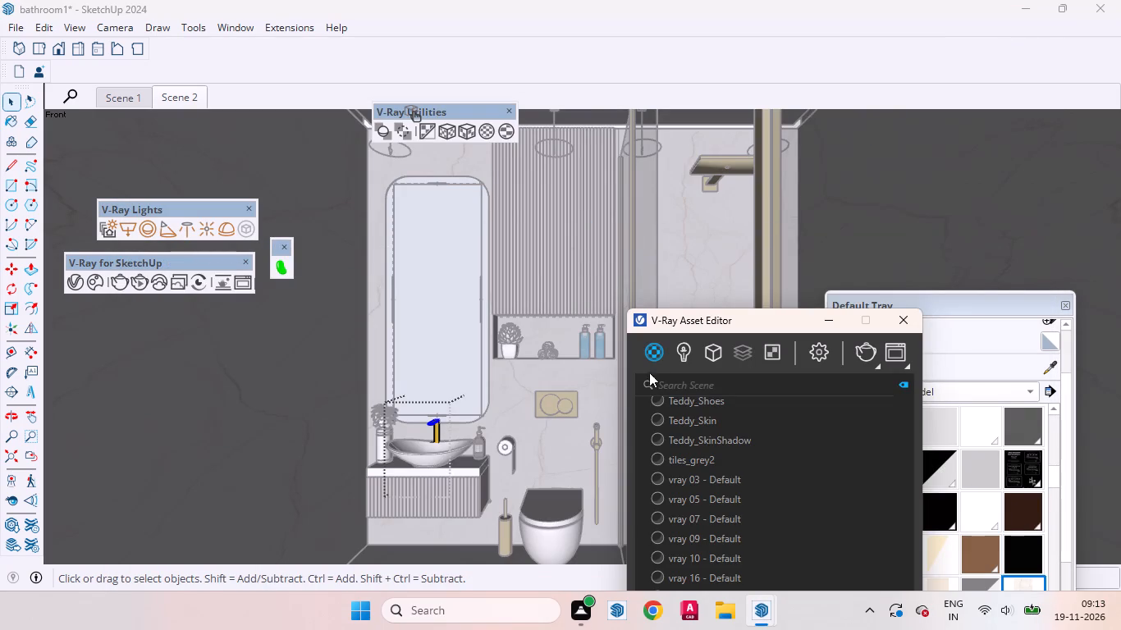
Examine the faucet's spout and upright post above the basin from several angles, and exit the faucet group.
scroll(428, 459, up, 14)
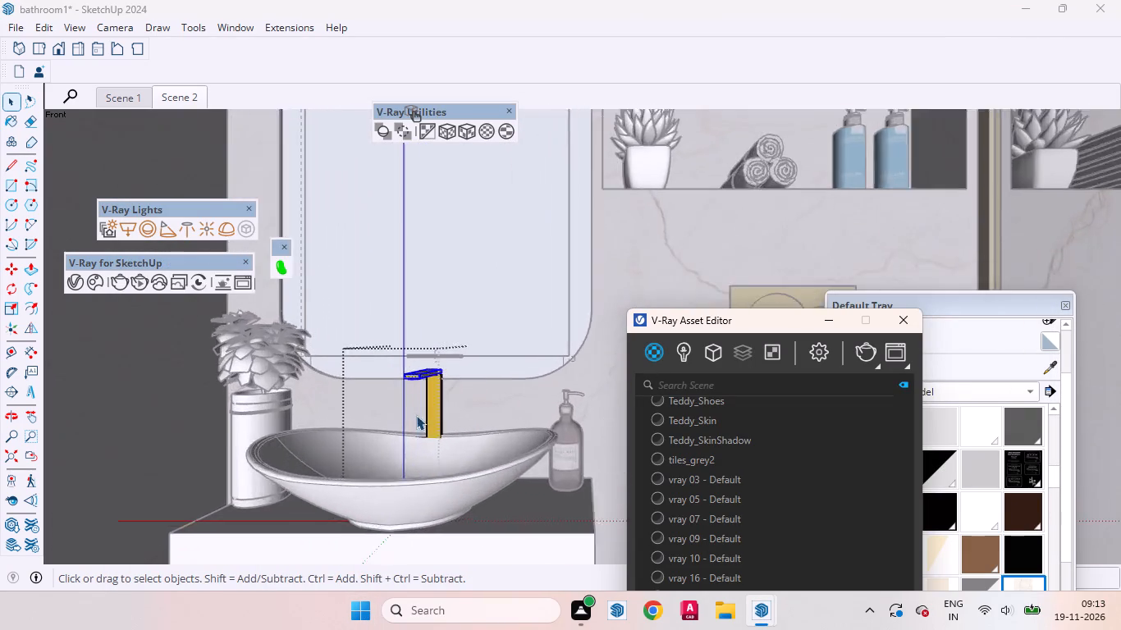
scroll(416, 415, up, 13)
middle_drag(496, 425, 225, 558)
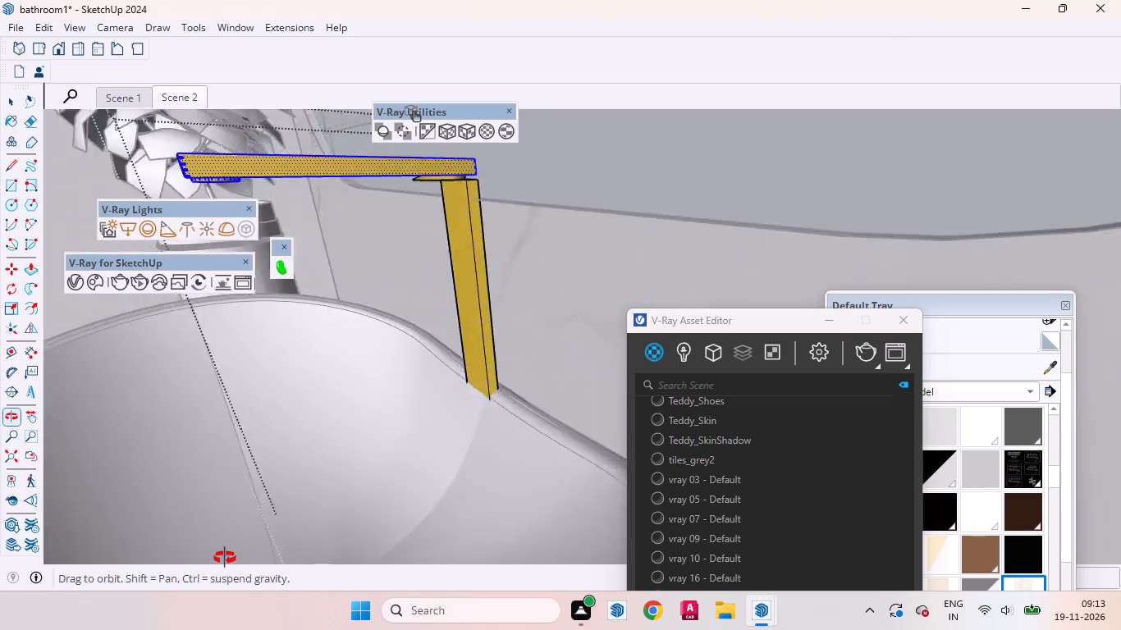
middle_drag(225, 558, 444, 412)
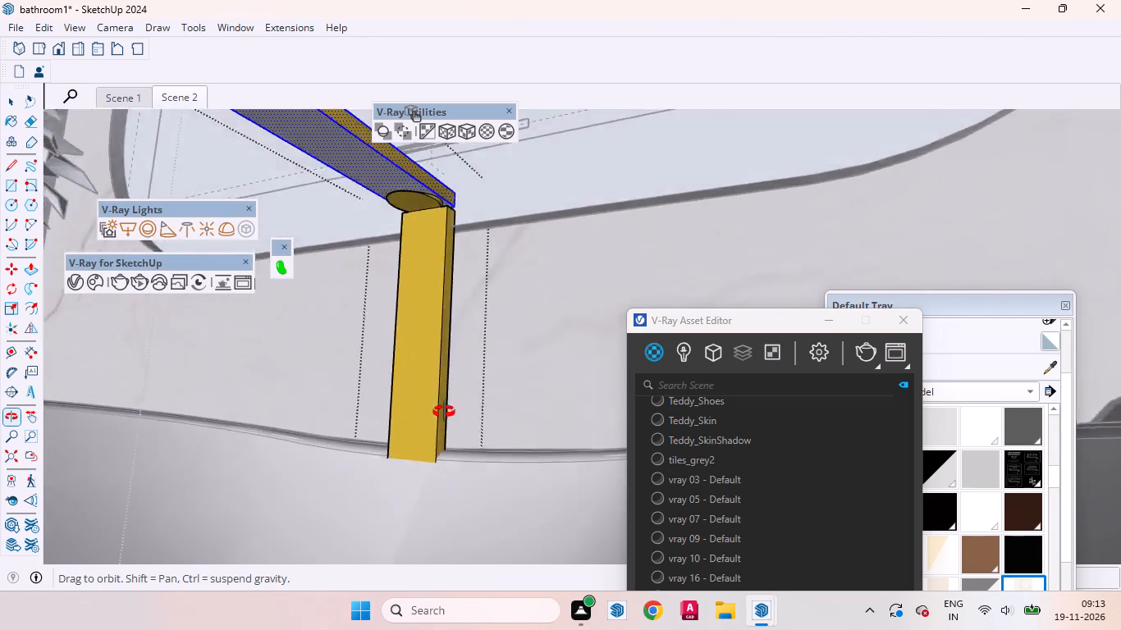
middle_drag(444, 412, 551, 518)
scroll(518, 496, down, 15)
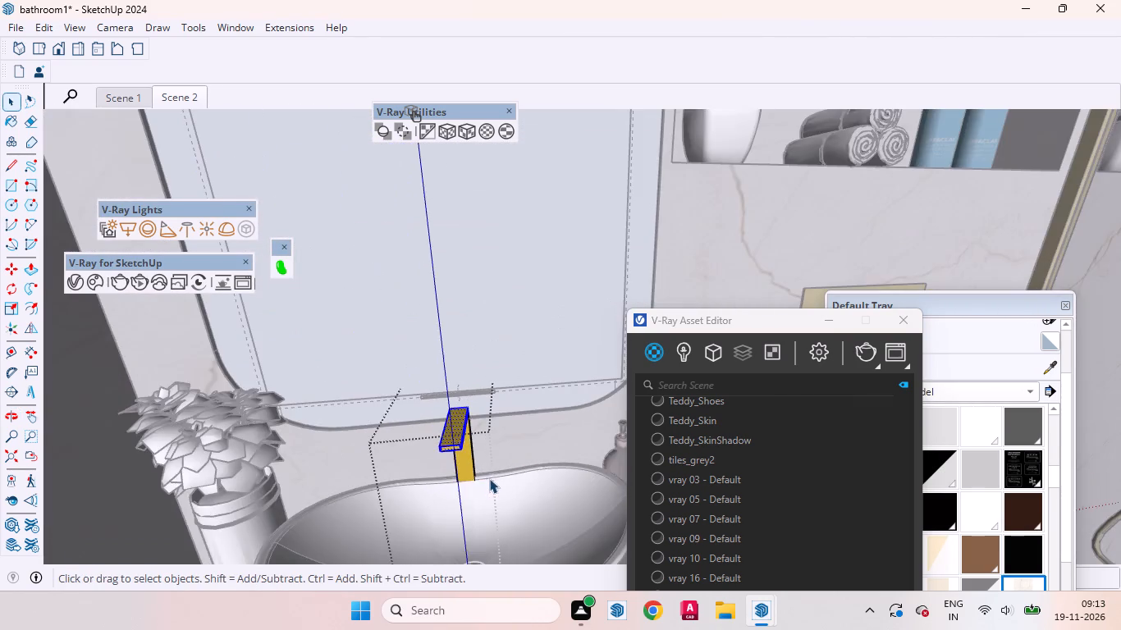
middle_drag(489, 478, 308, 385)
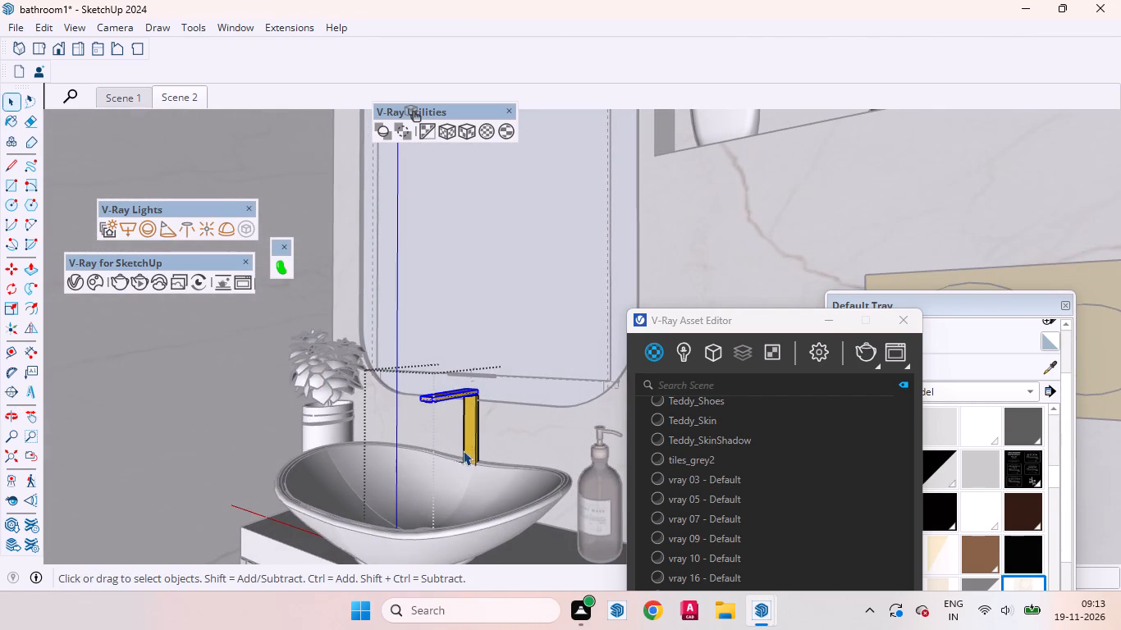
middle_drag(506, 427, 470, 459)
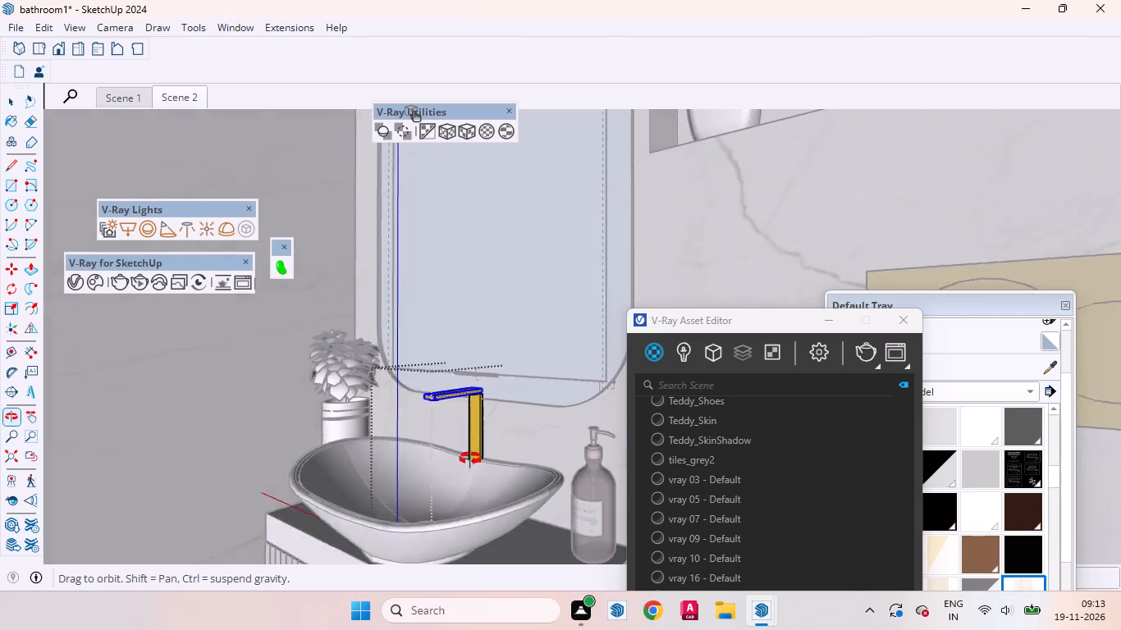
middle_drag(470, 459, 470, 472)
scroll(487, 422, up, 5)
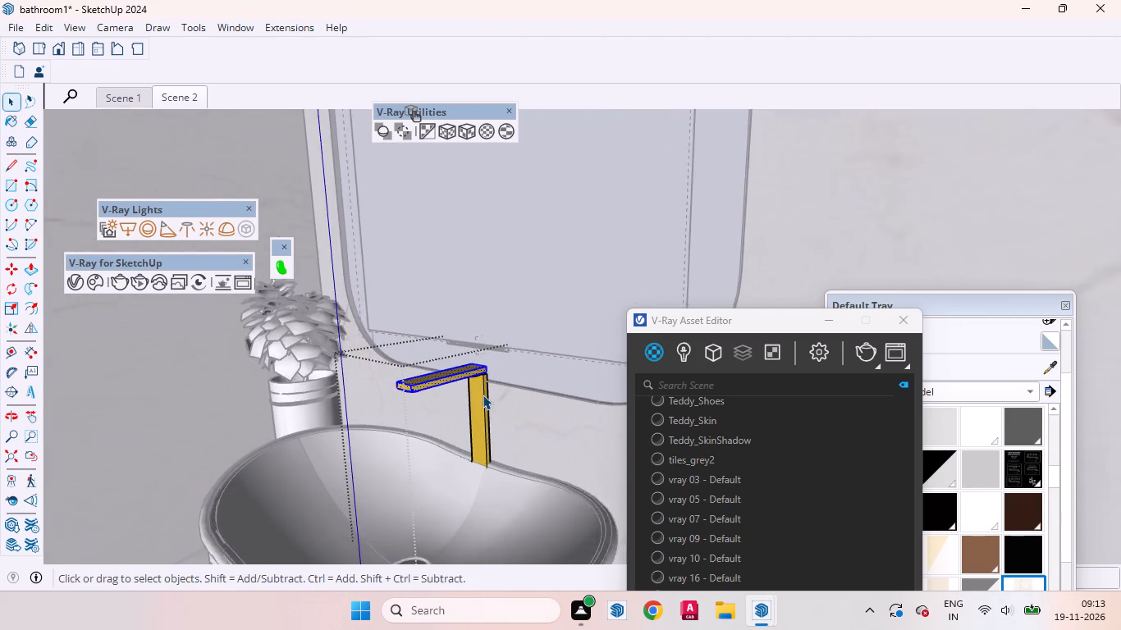
scroll(483, 395, up, 1)
click(486, 414)
click(509, 524)
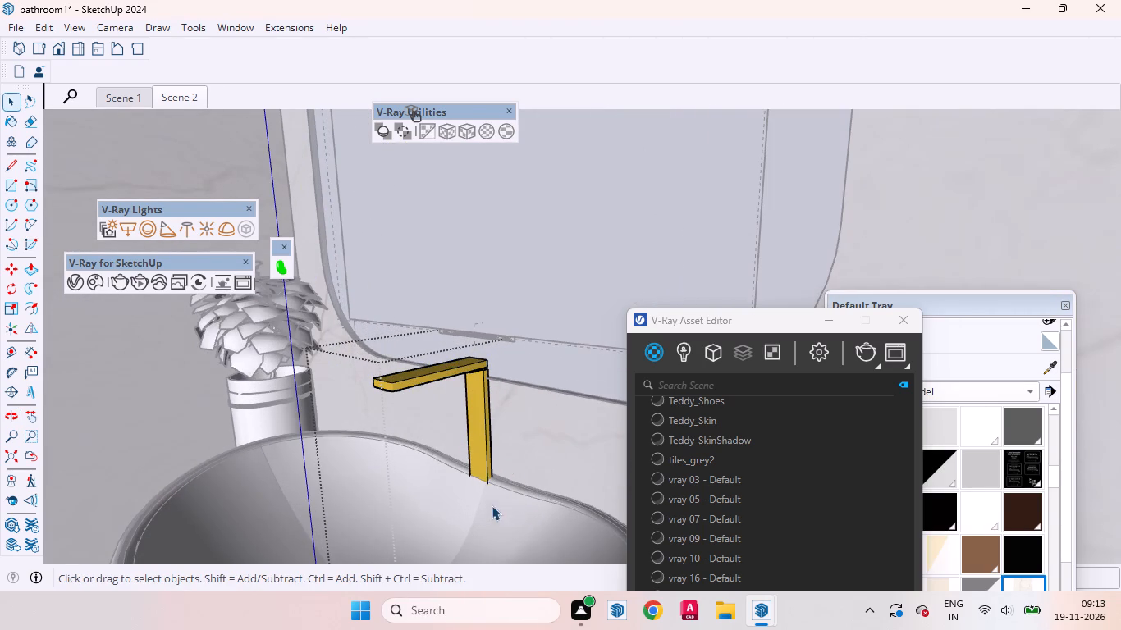
scroll(493, 423, down, 10)
click(277, 554)
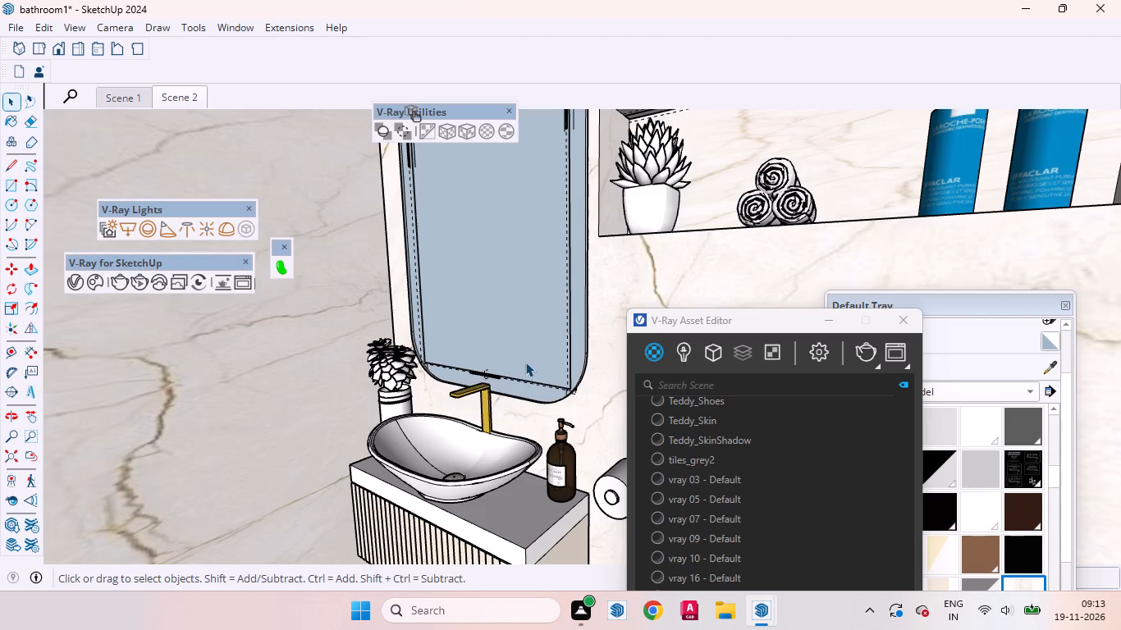
Select the whole basin faucet and reduce its height slightly by scaling it down from the top.
click(481, 408)
scroll(481, 386, up, 4)
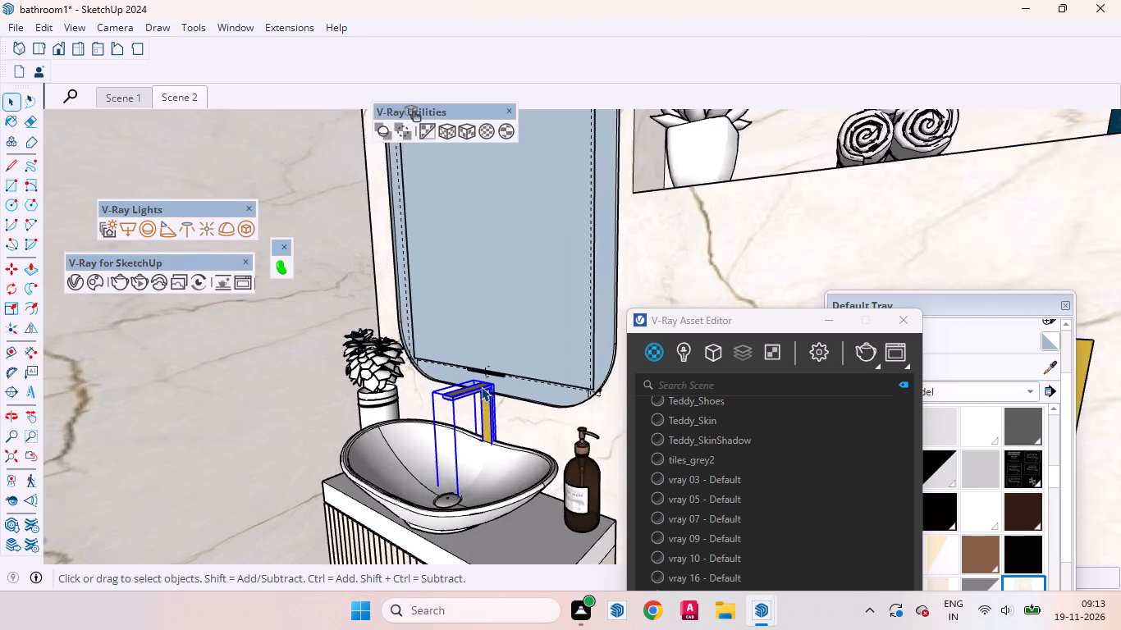
scroll(481, 386, up, 4)
key(s)
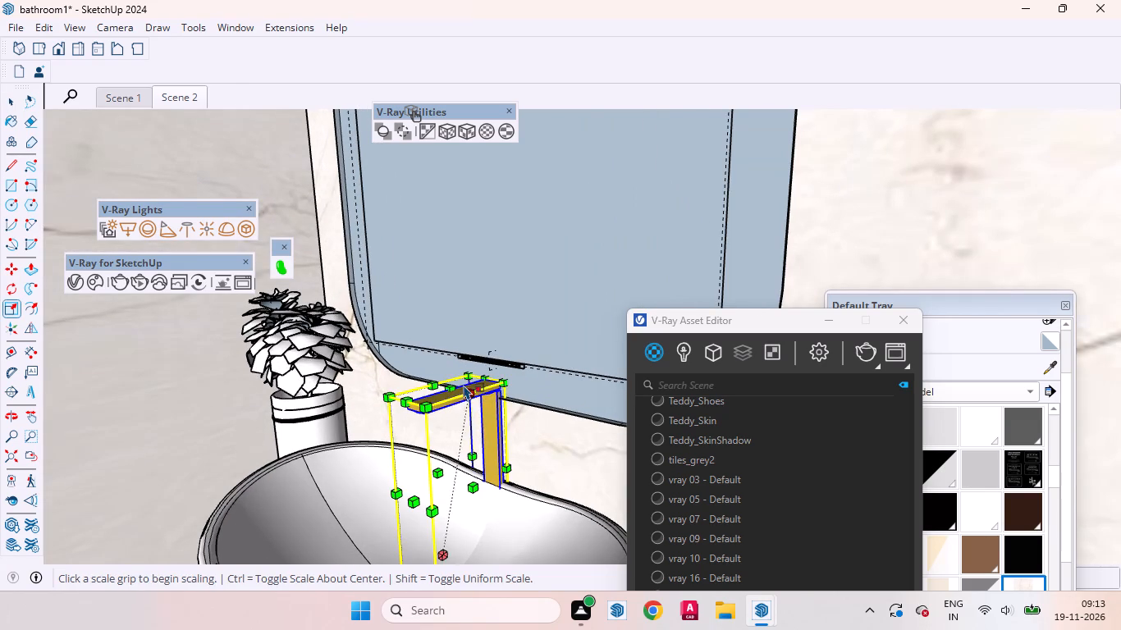
click(449, 386)
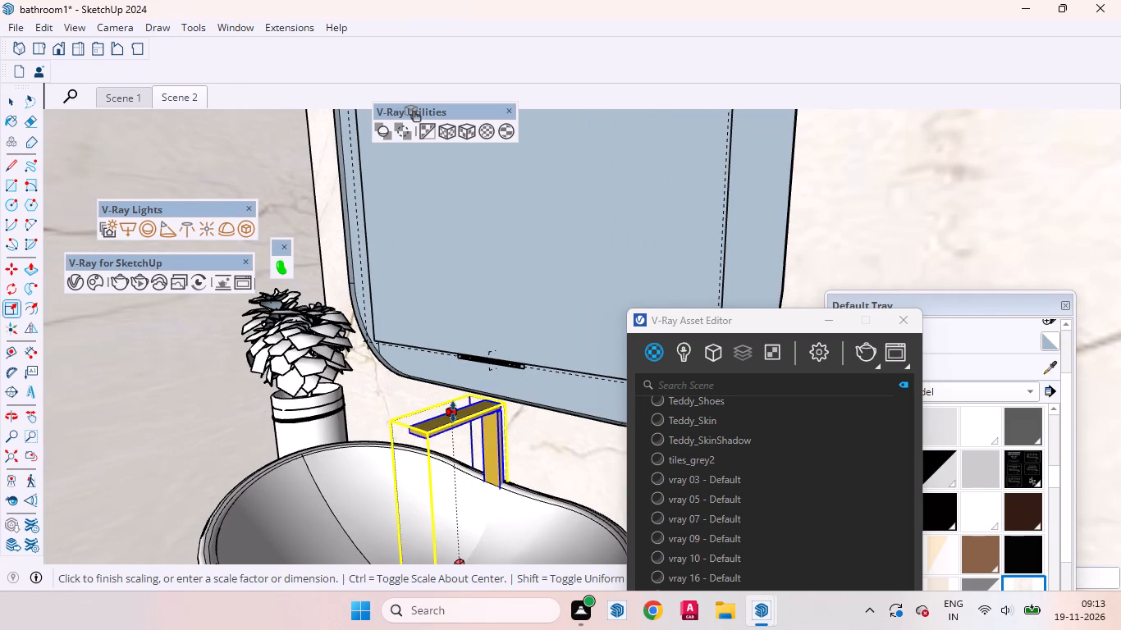
click(454, 415)
key(space)
middle_drag(489, 468, 606, 335)
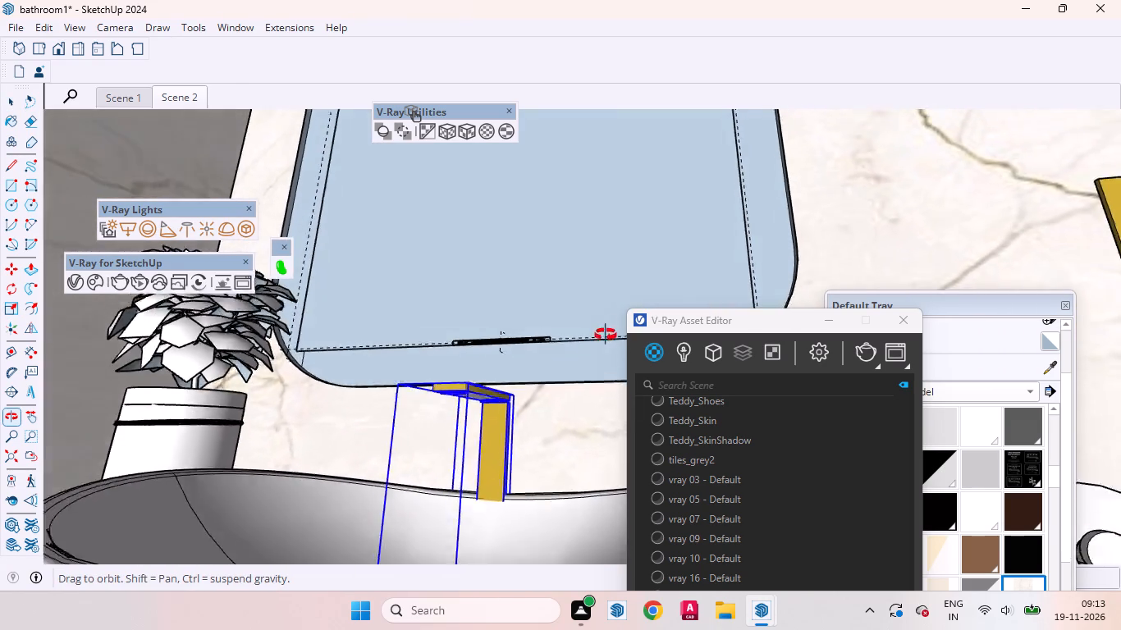
middle_drag(606, 335, 481, 432)
Return to Scene 2, examine the finished render around the basin and faucet in the V-Ray Frame Buffer, and minimise it.
click(169, 98)
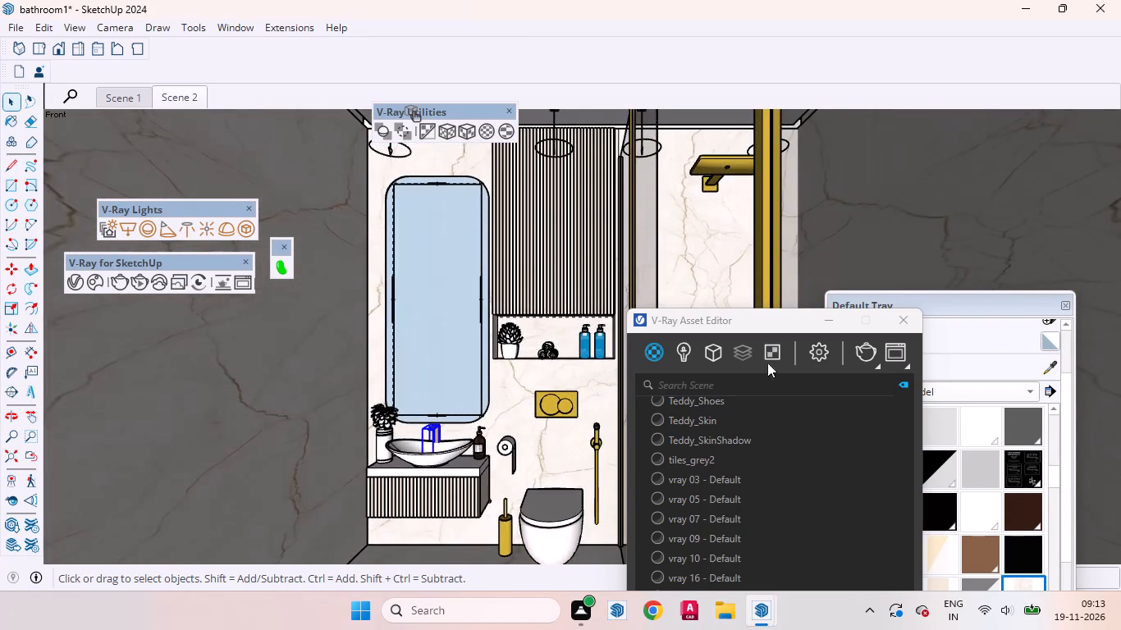
drag(757, 319, 703, 129)
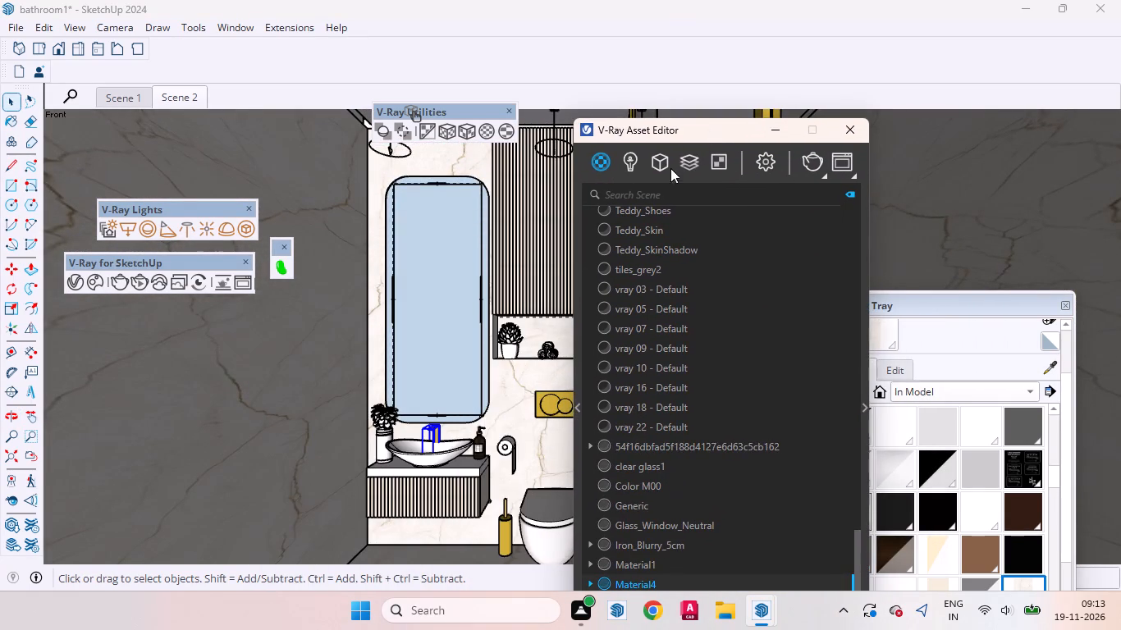
click(873, 558)
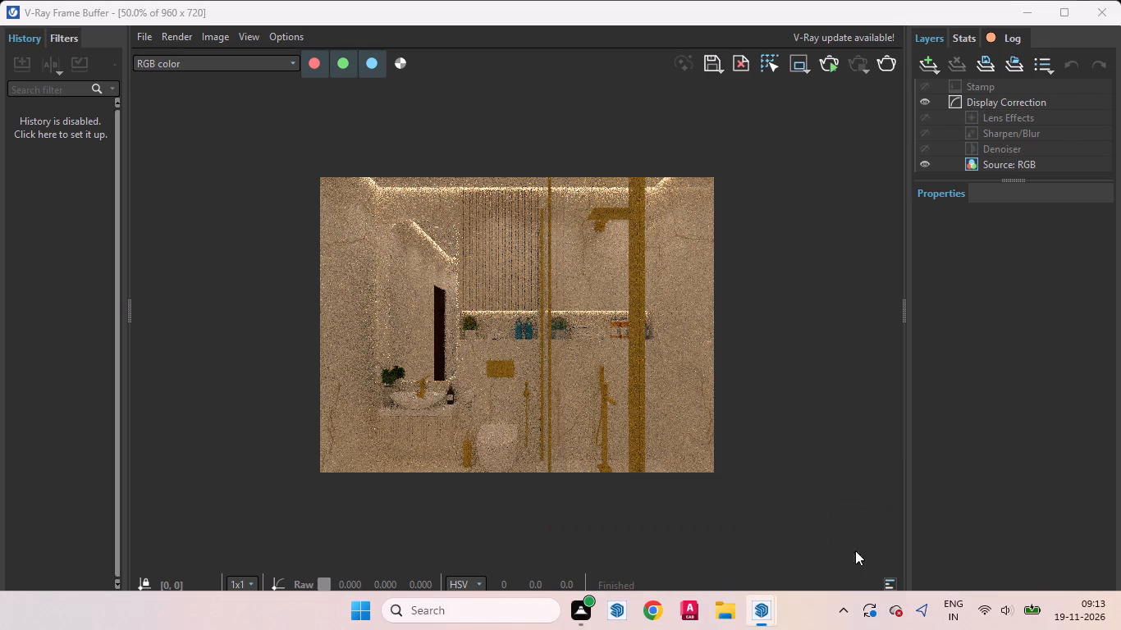
scroll(469, 399, up, 1)
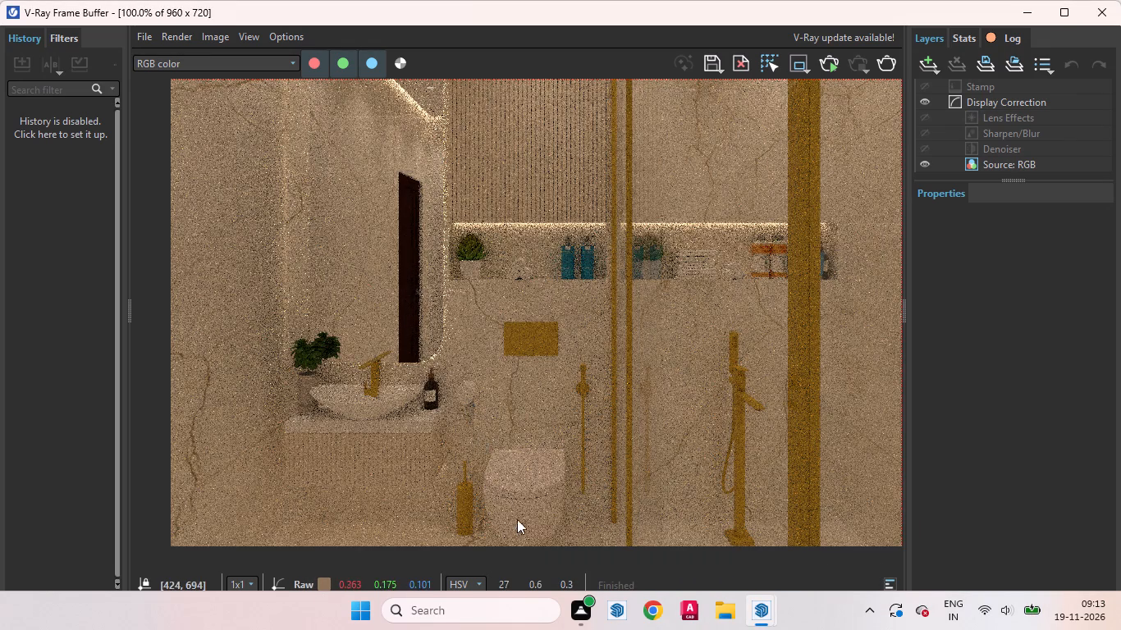
scroll(446, 420, down, 1)
scroll(405, 372, up, 2)
scroll(381, 442, down, 1)
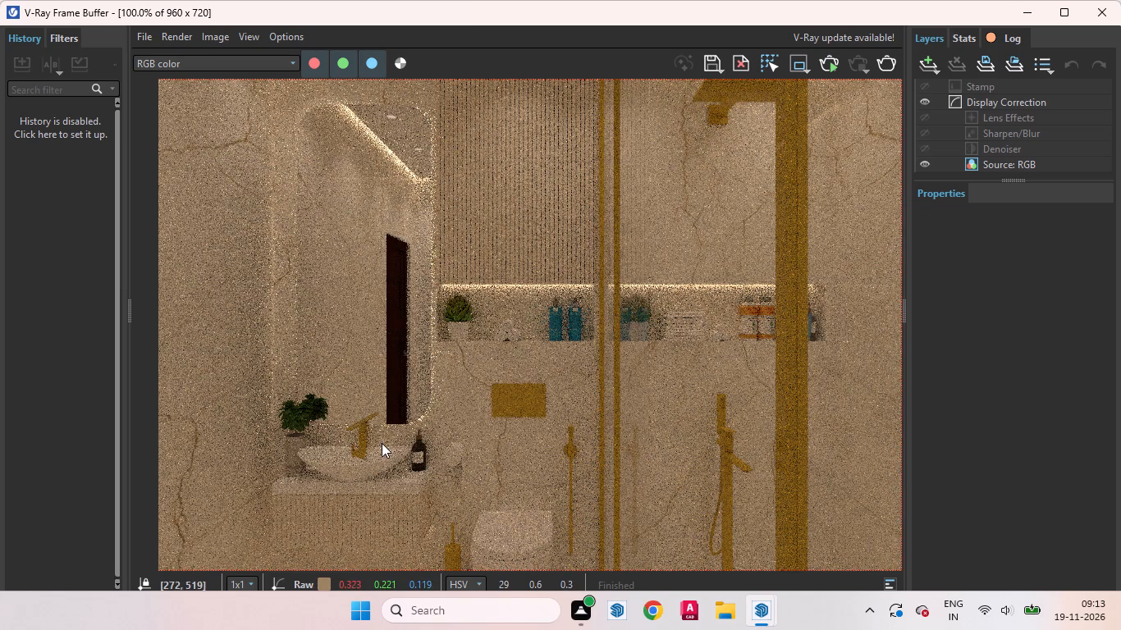
click(1020, 7)
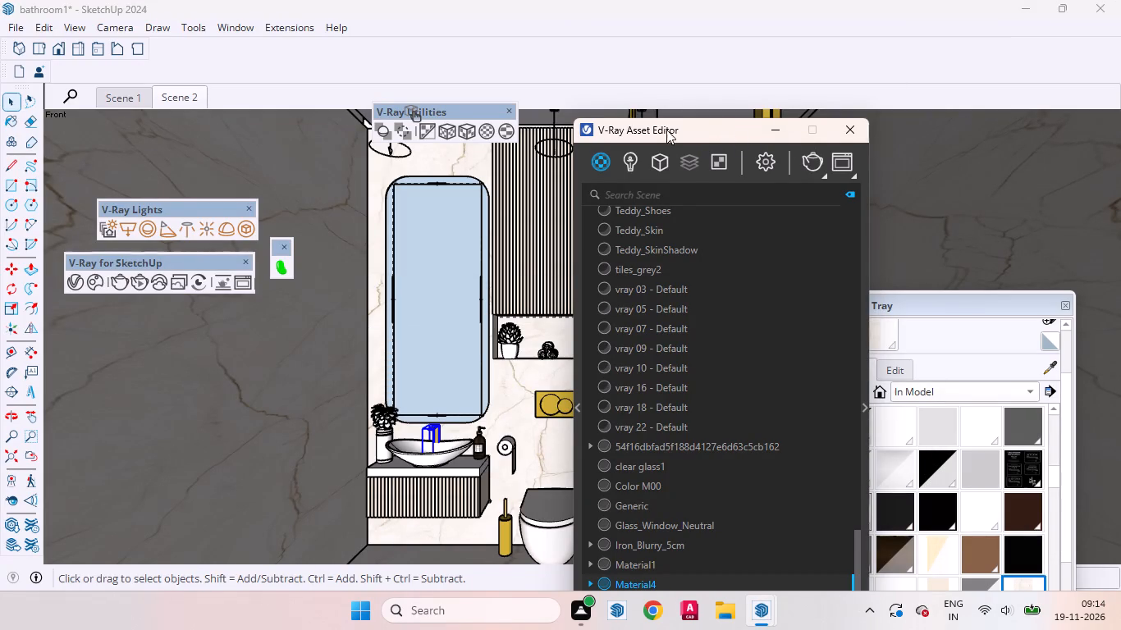
Deselect the faucet in Scene 2, bring up the V-Ray render settings and start a new render.
click(183, 92)
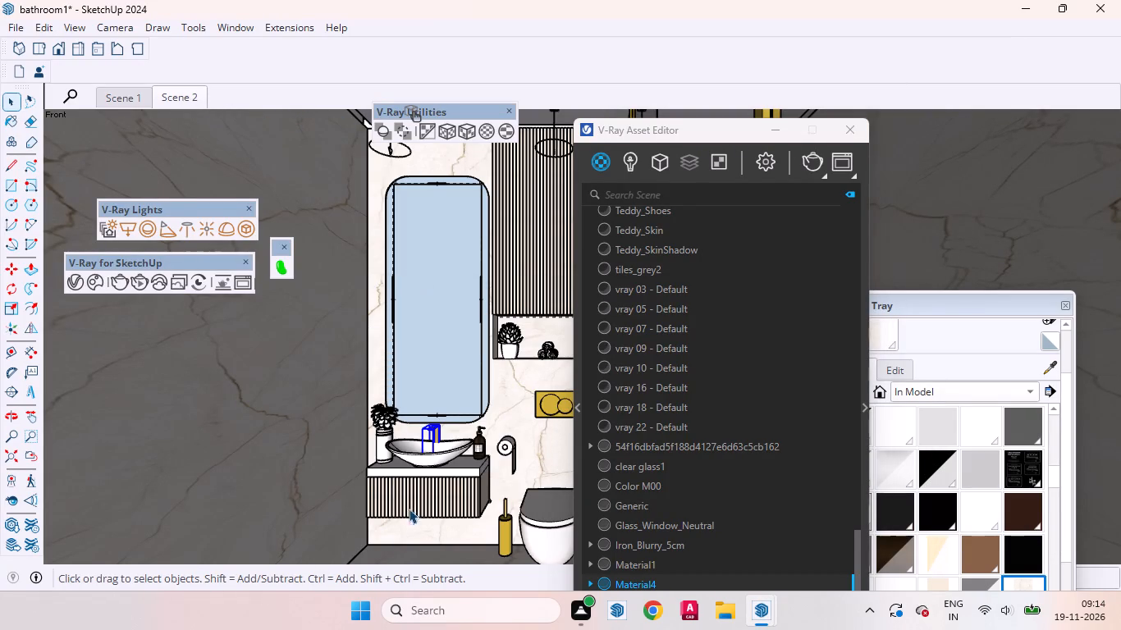
click(413, 546)
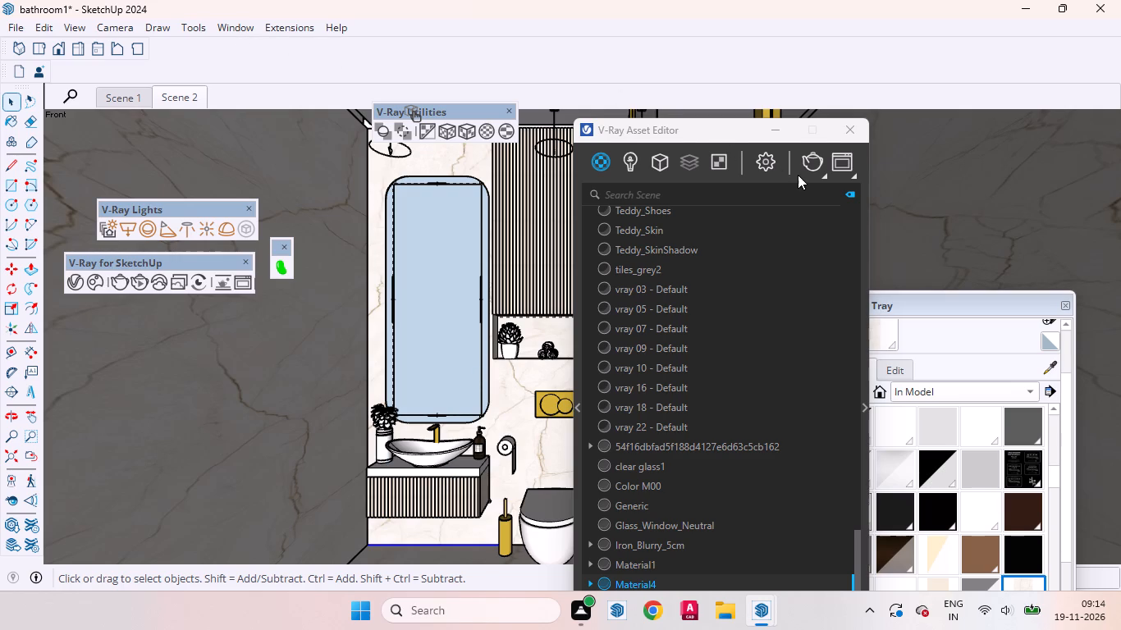
click(769, 167)
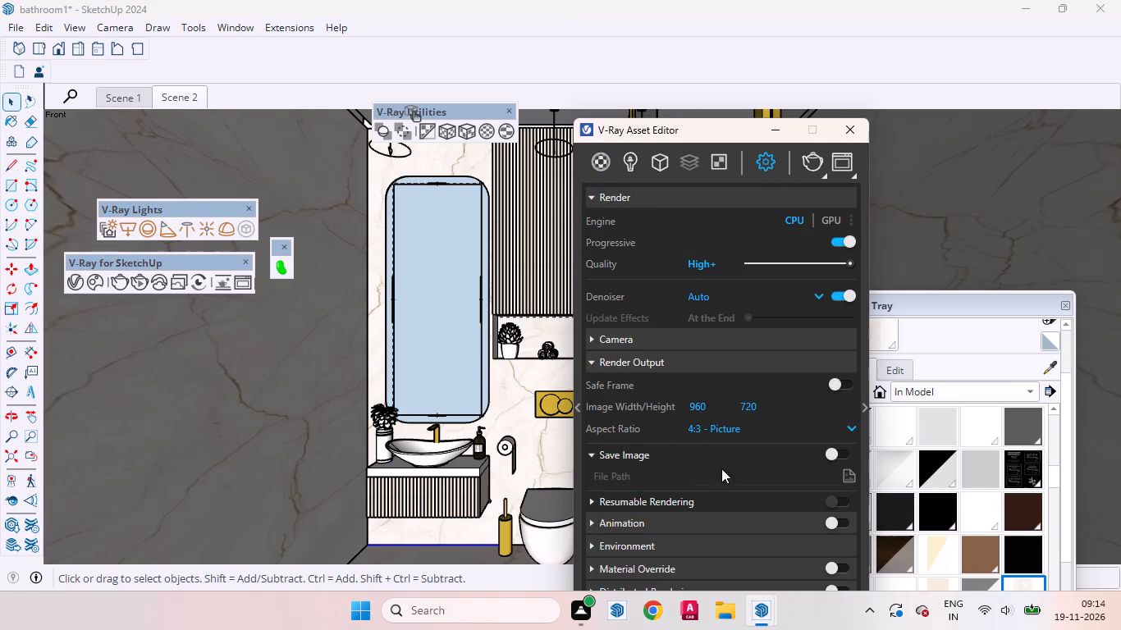
click(809, 154)
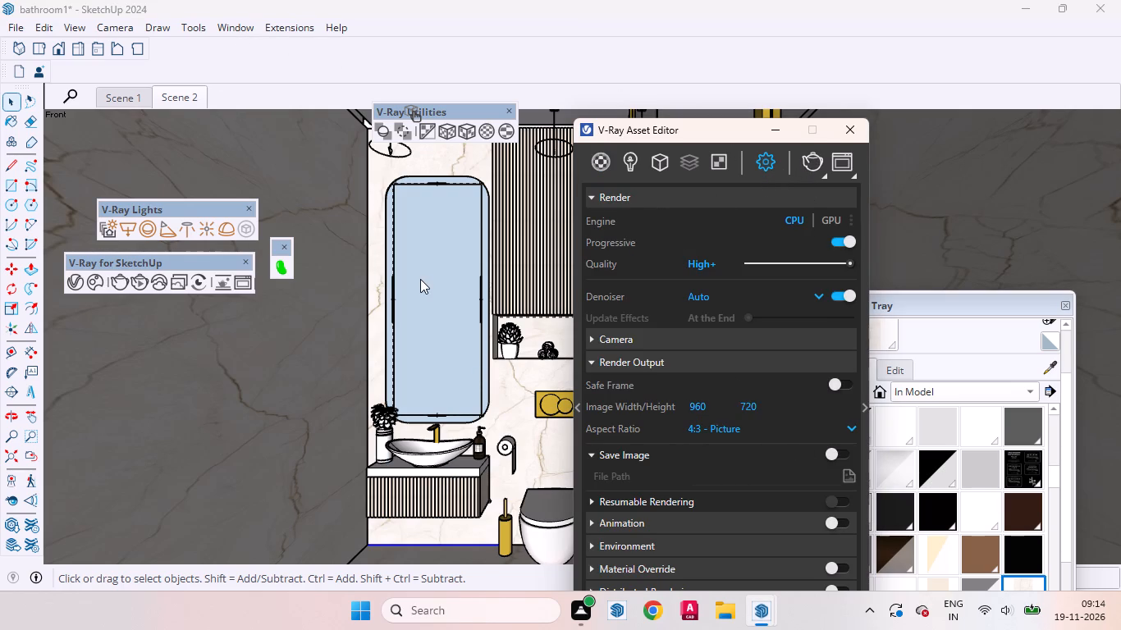
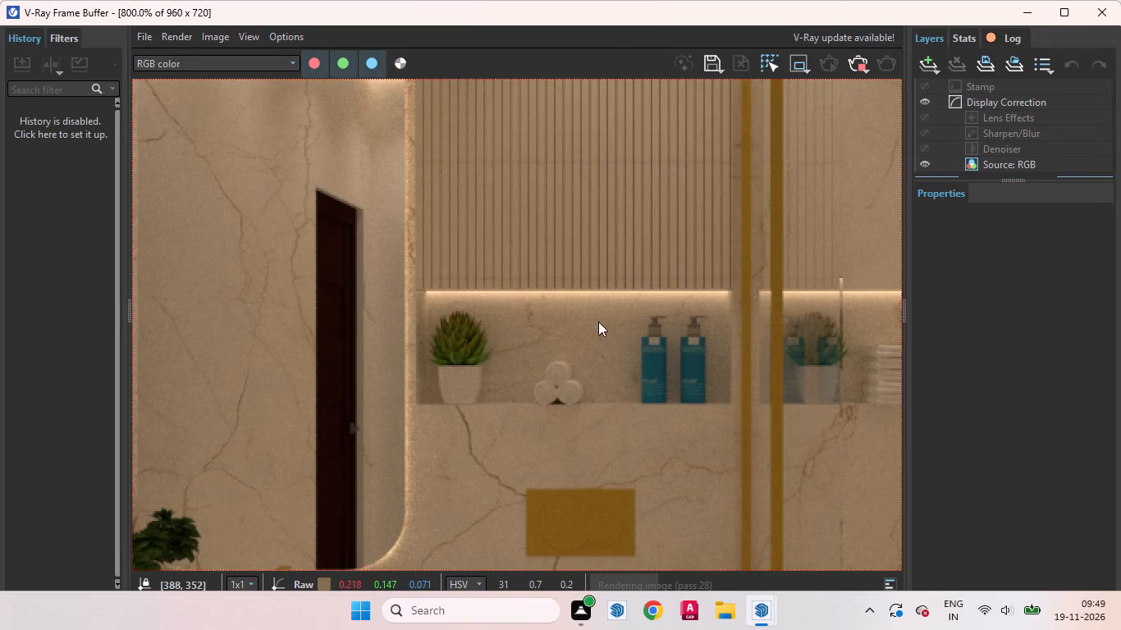
Examine the Scene 2 render in progress around the lit wall niche, its plants, bottles and towels, and the fluted panel above.
scroll(541, 336, down, 1)
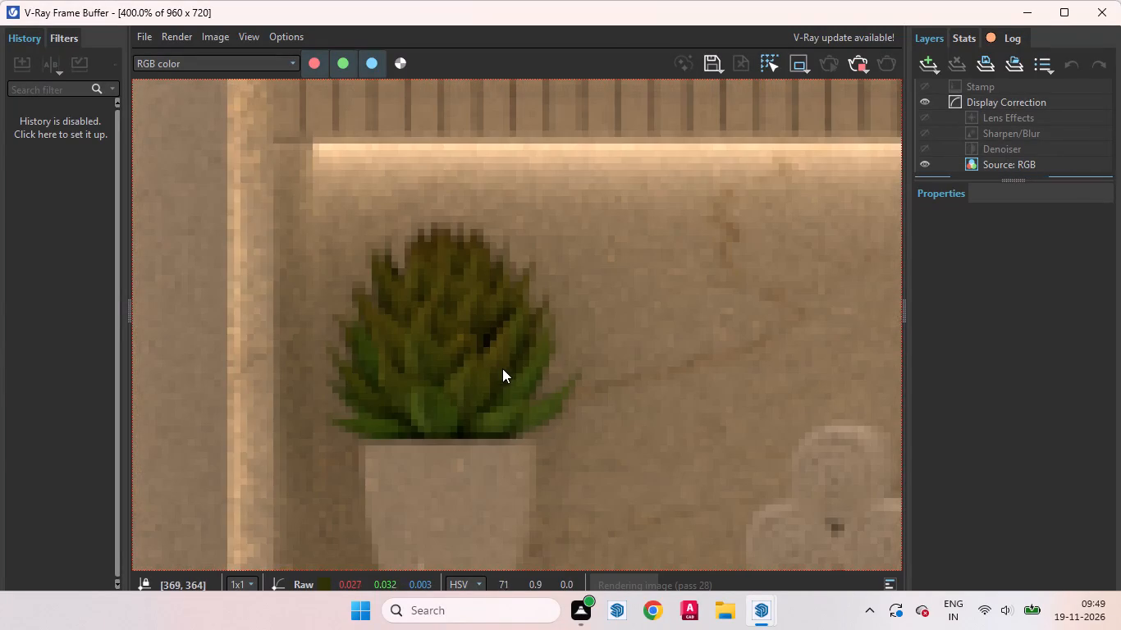
scroll(498, 369, down, 2)
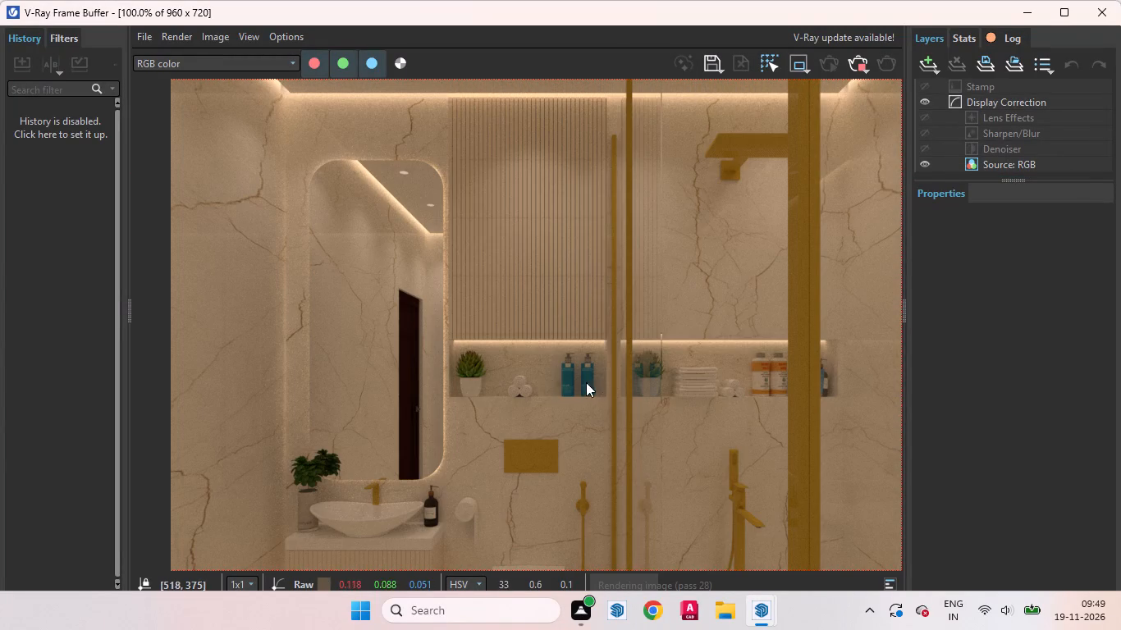
scroll(675, 364, up, 1)
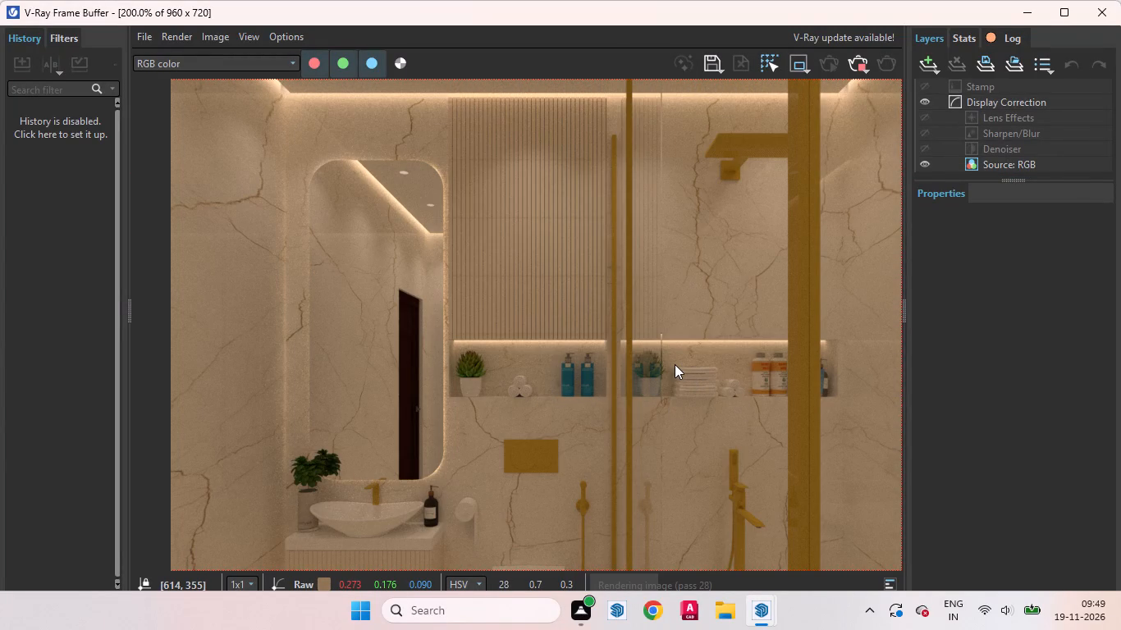
scroll(675, 364, up, 1)
scroll(800, 404, down, 1)
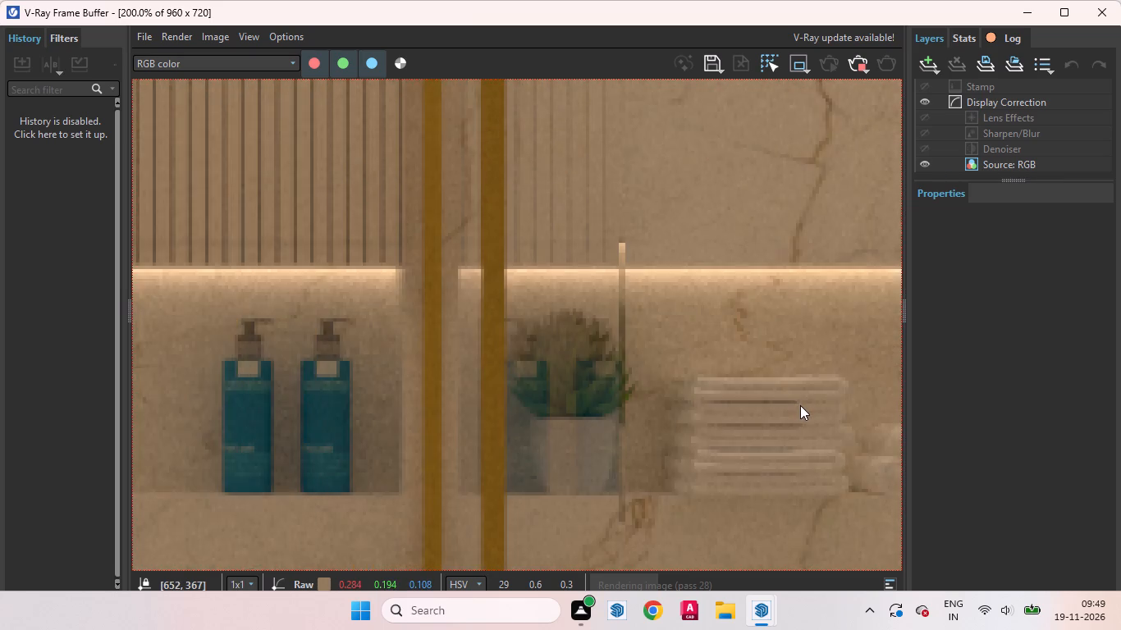
scroll(535, 400, down, 1)
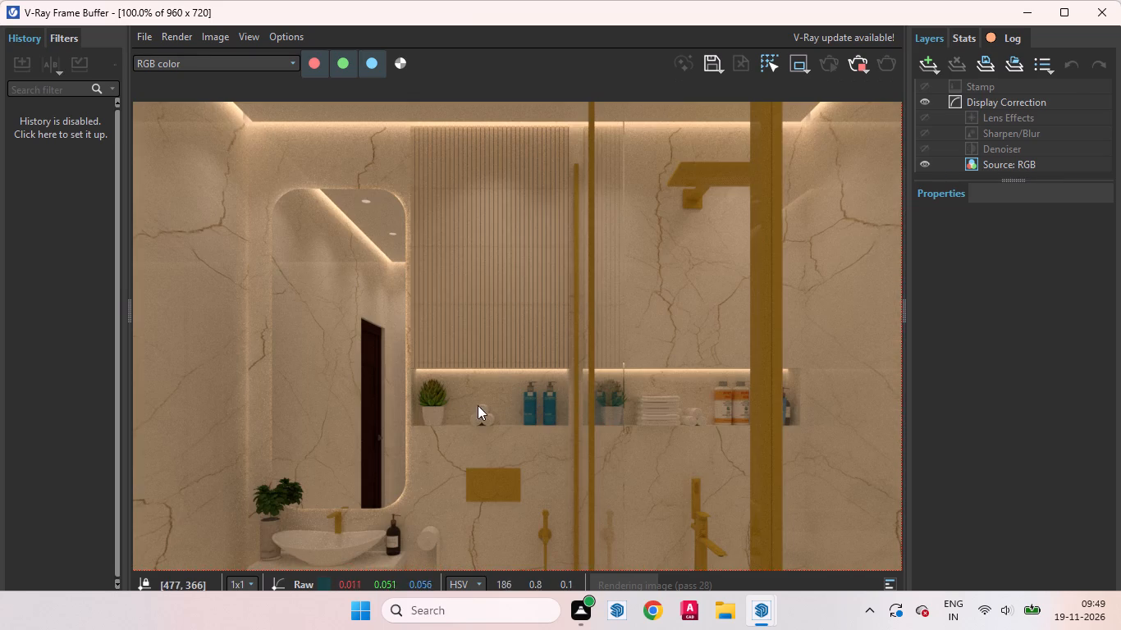
middle_drag(461, 431, 542, 355)
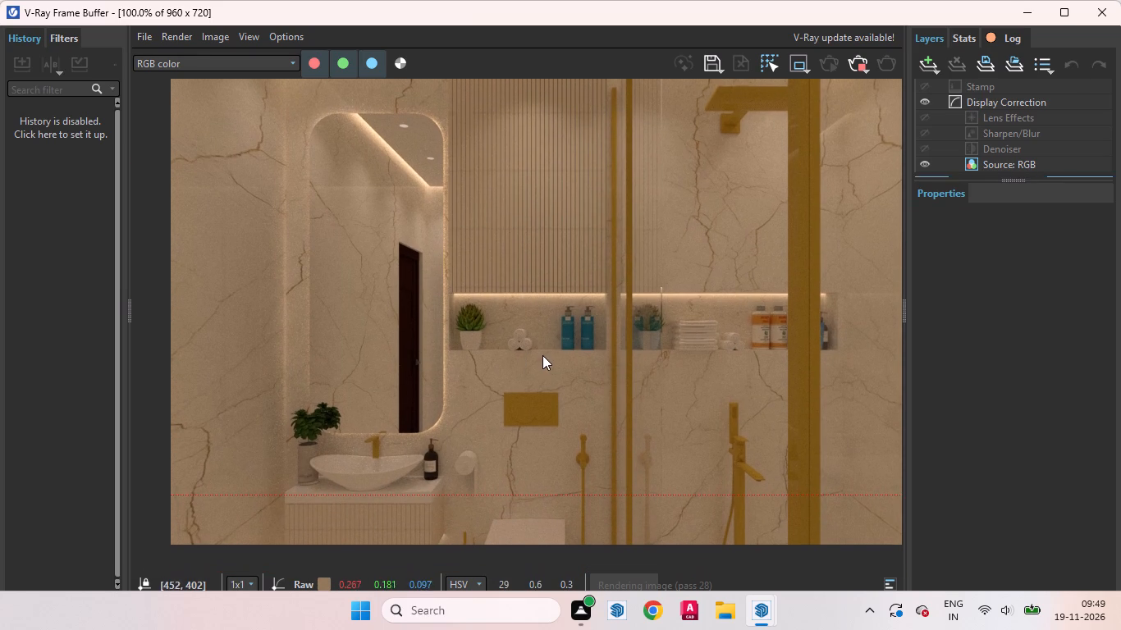
middle_drag(542, 355, 543, 355)
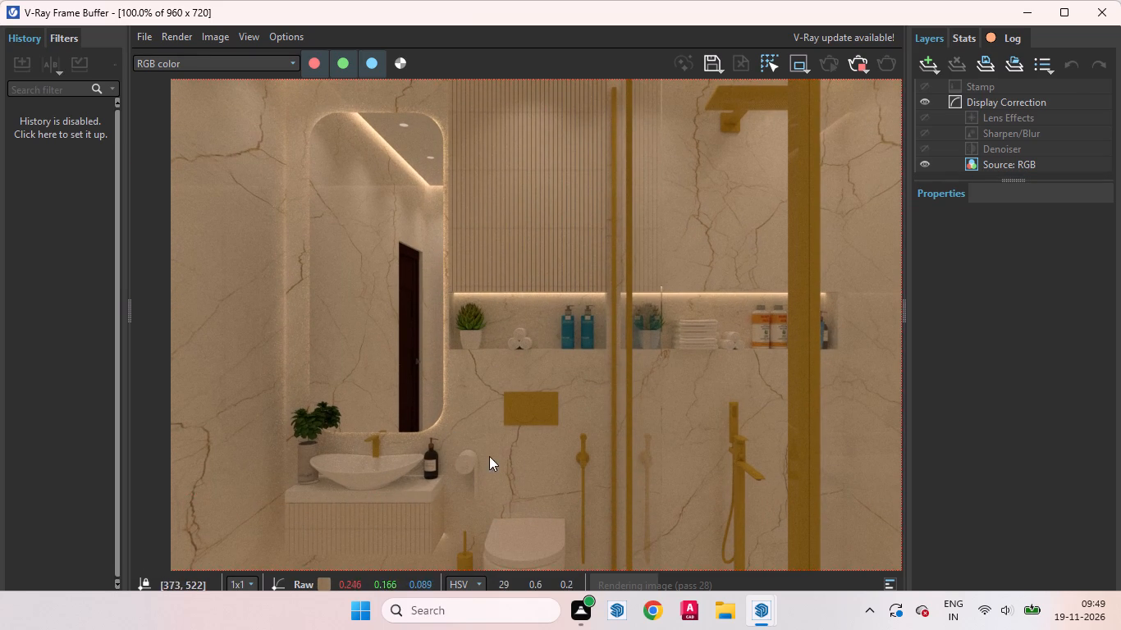
scroll(795, 345, up, 1)
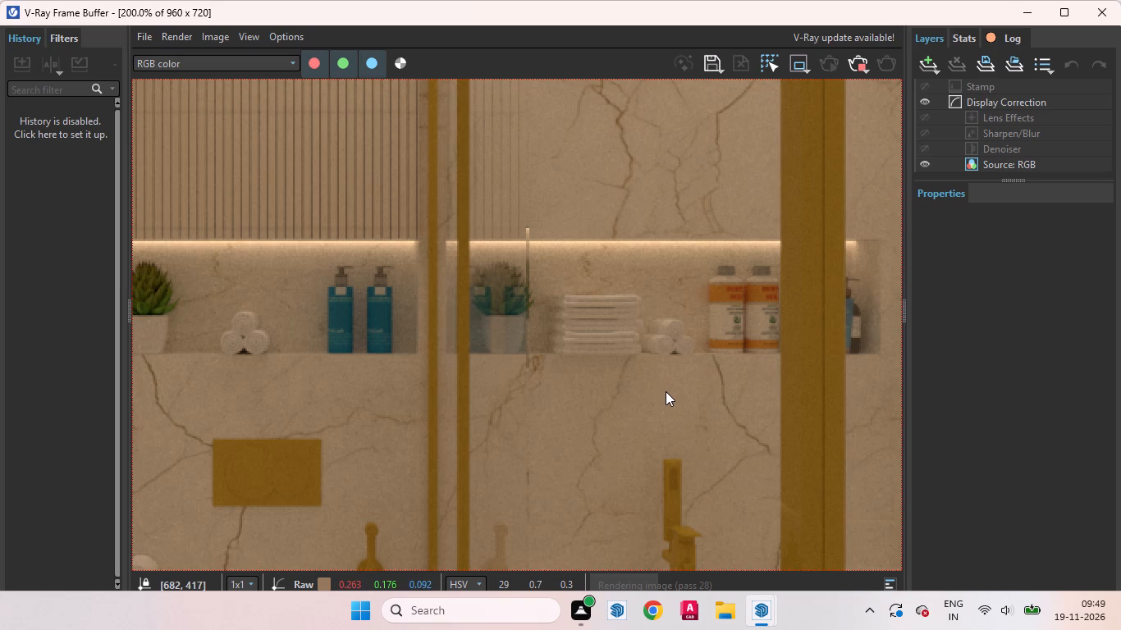
scroll(666, 391, down, 1)
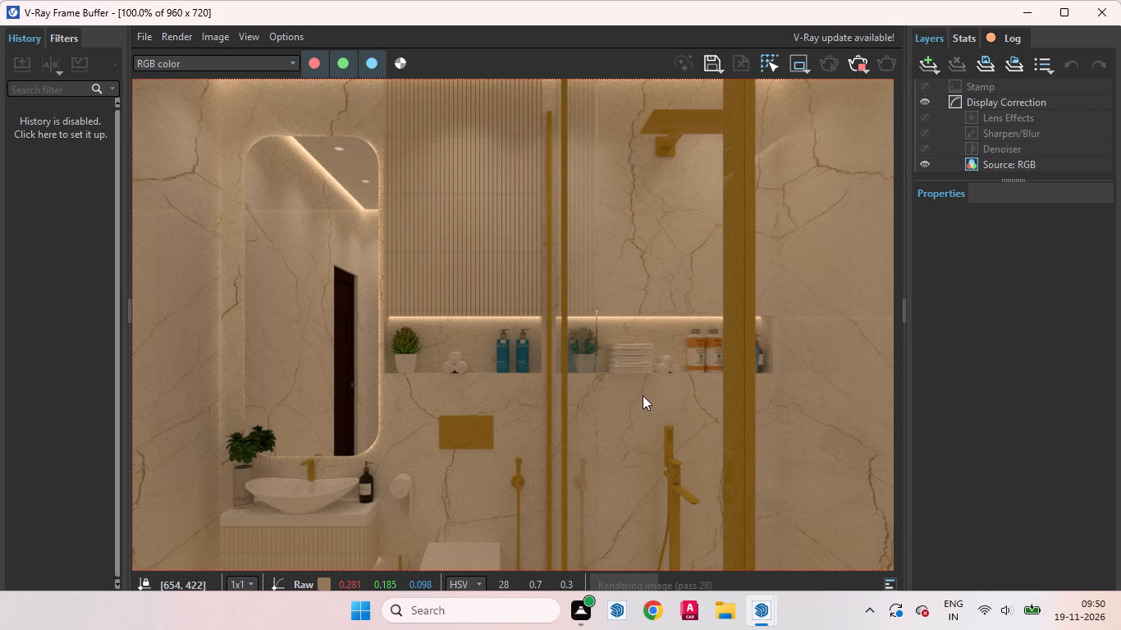
scroll(582, 347, down, 2)
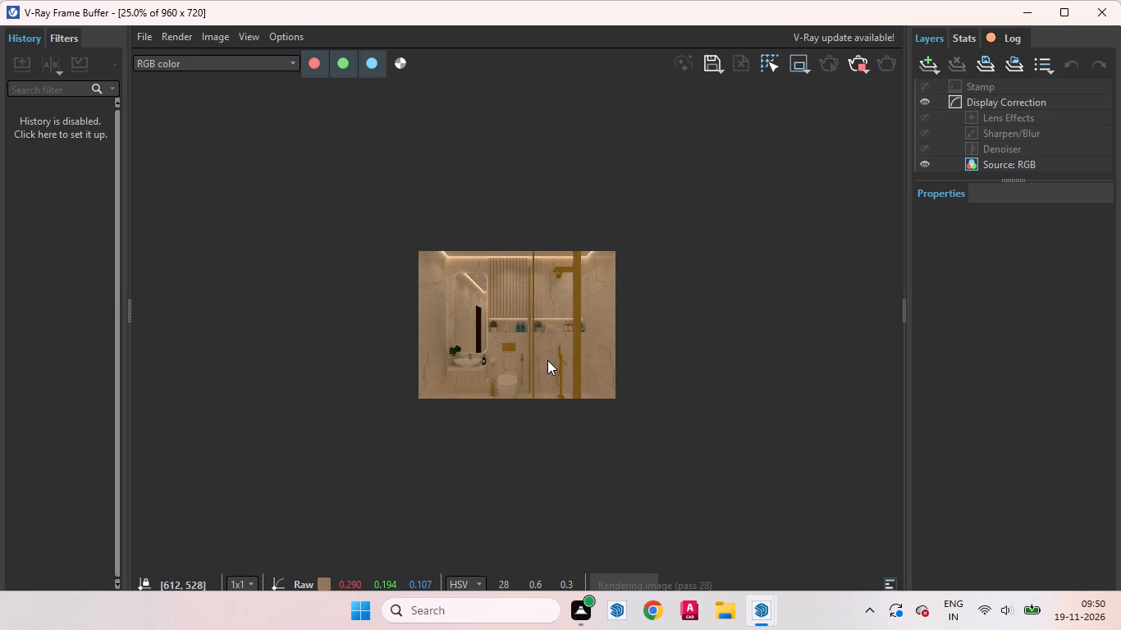
scroll(549, 360, up, 3)
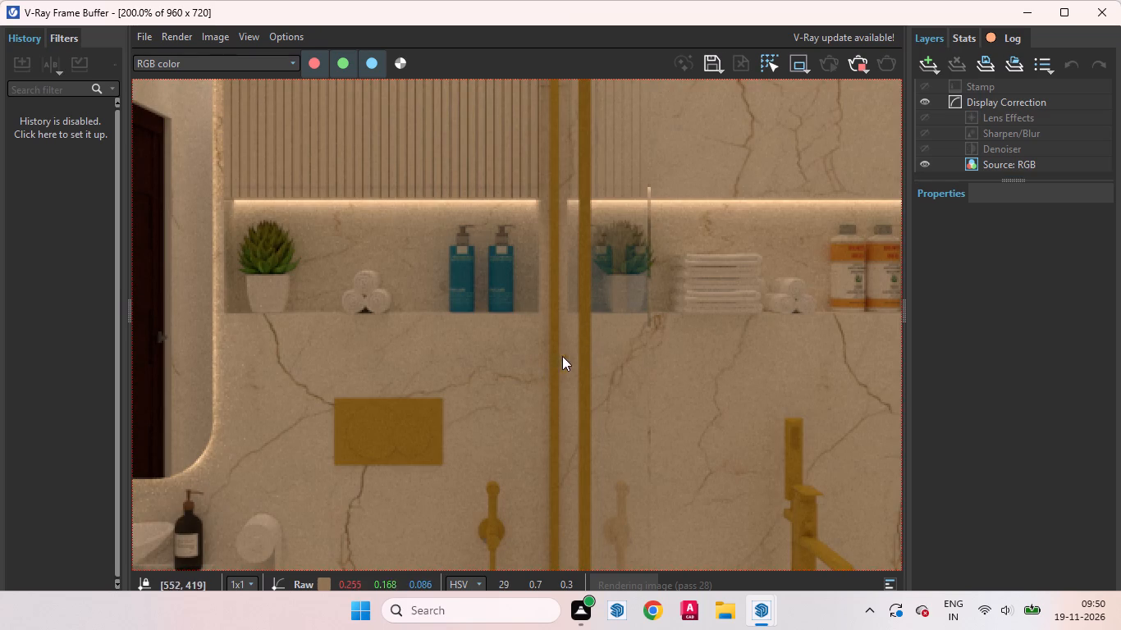
scroll(546, 358, down, 1)
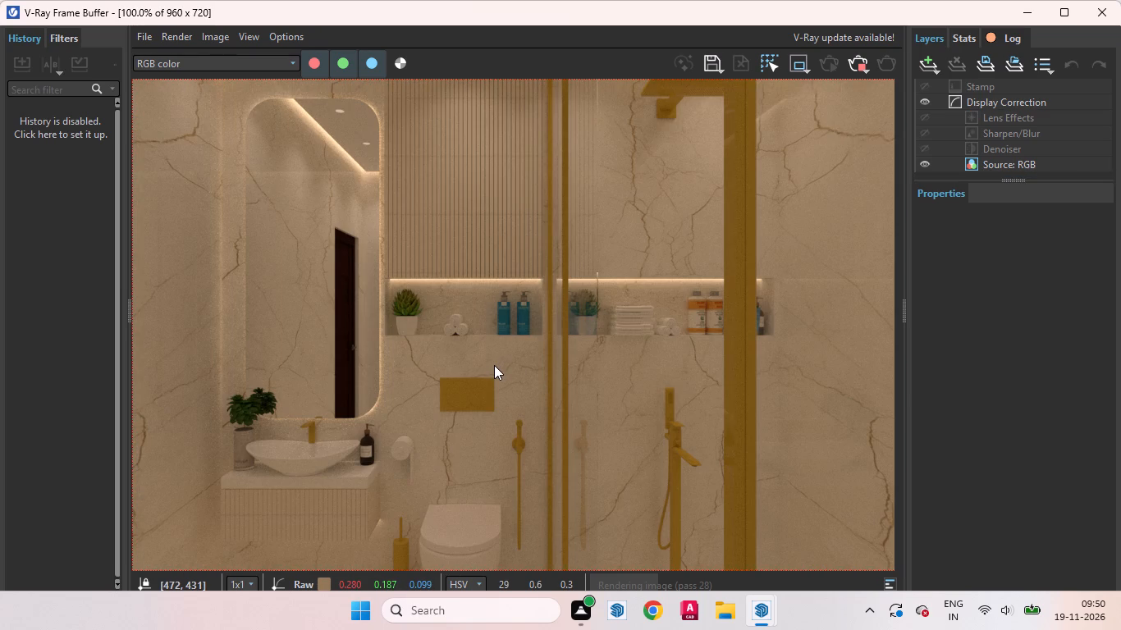
Inspect the resized gold faucet, basin, vanity counter and potted plant below the mirror in the render.
scroll(308, 449, up, 1)
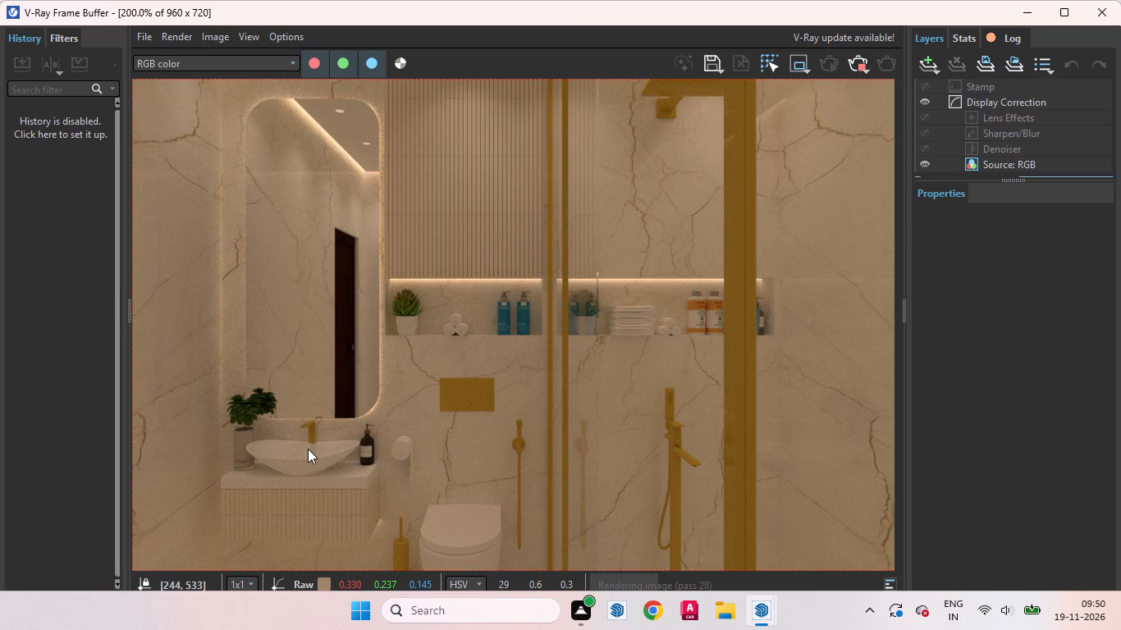
scroll(360, 447, down, 1)
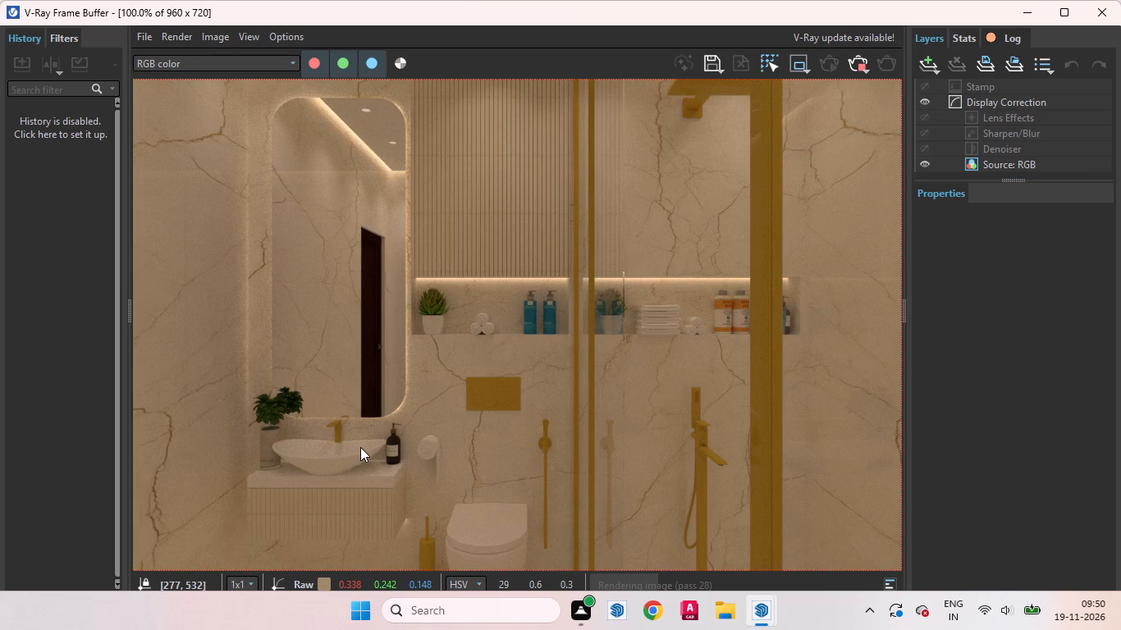
scroll(389, 396, down, 1)
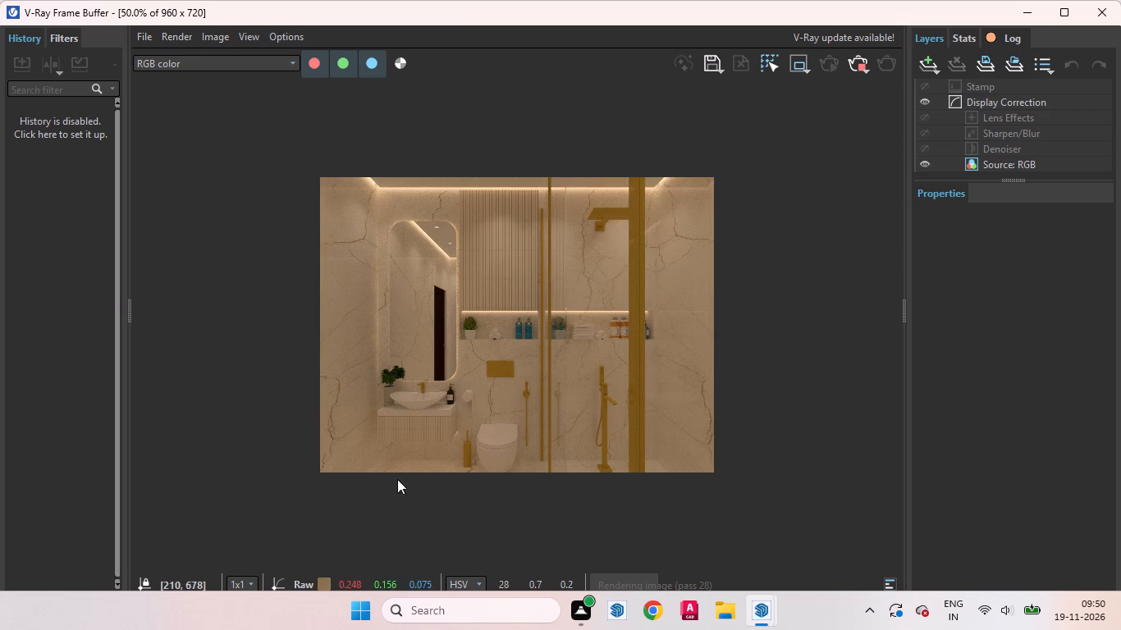
scroll(413, 478, up, 1)
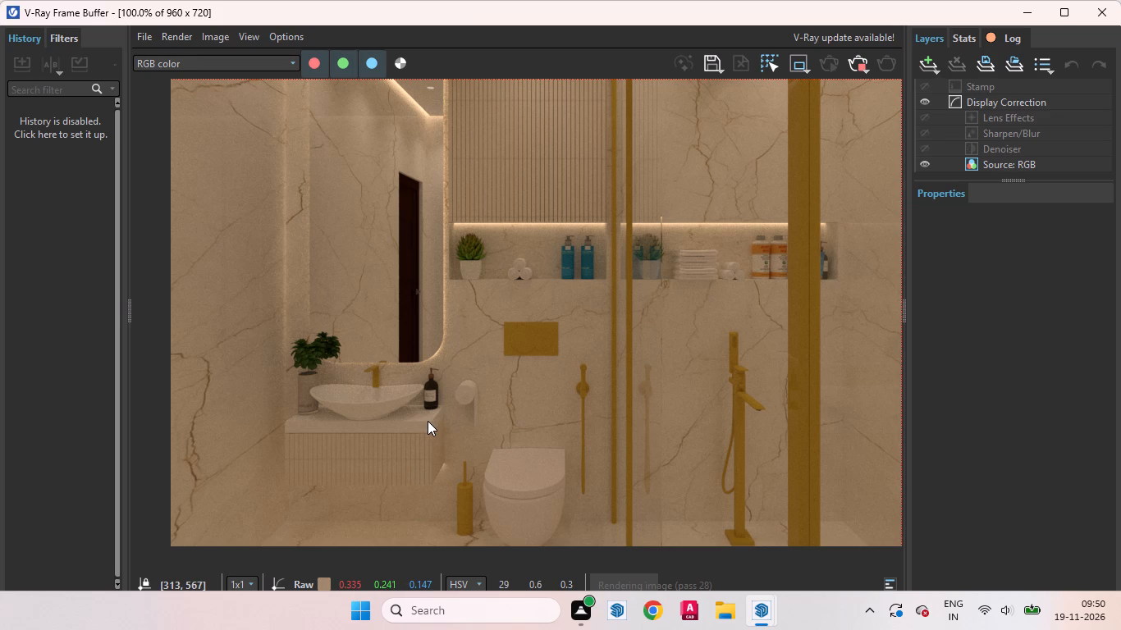
scroll(390, 360, up, 1)
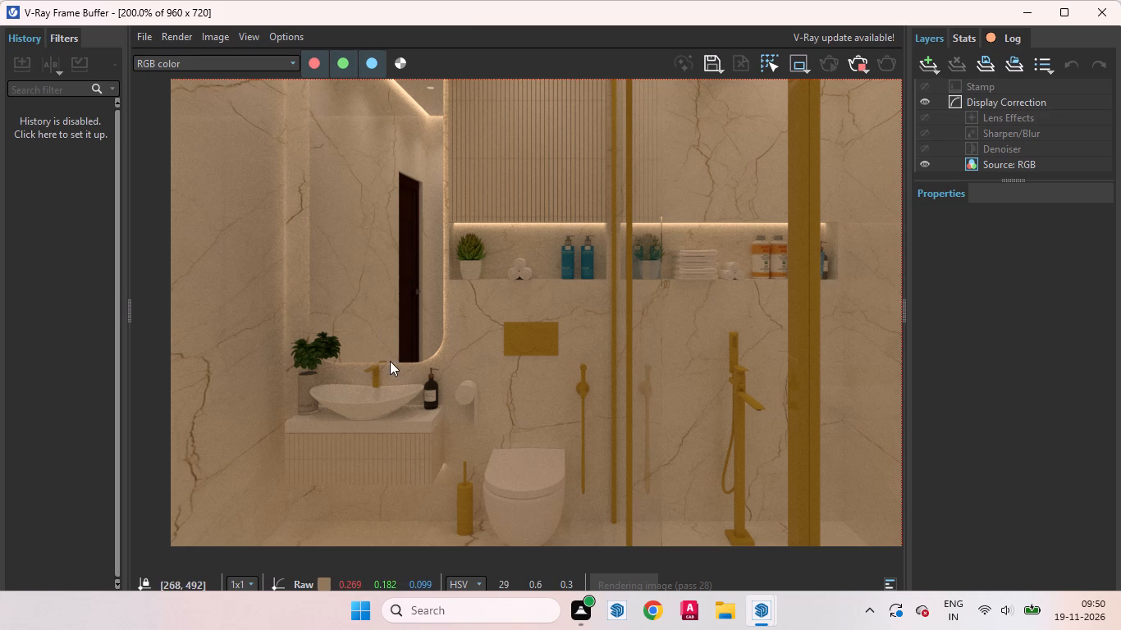
scroll(390, 361, up, 1)
scroll(401, 349, down, 2)
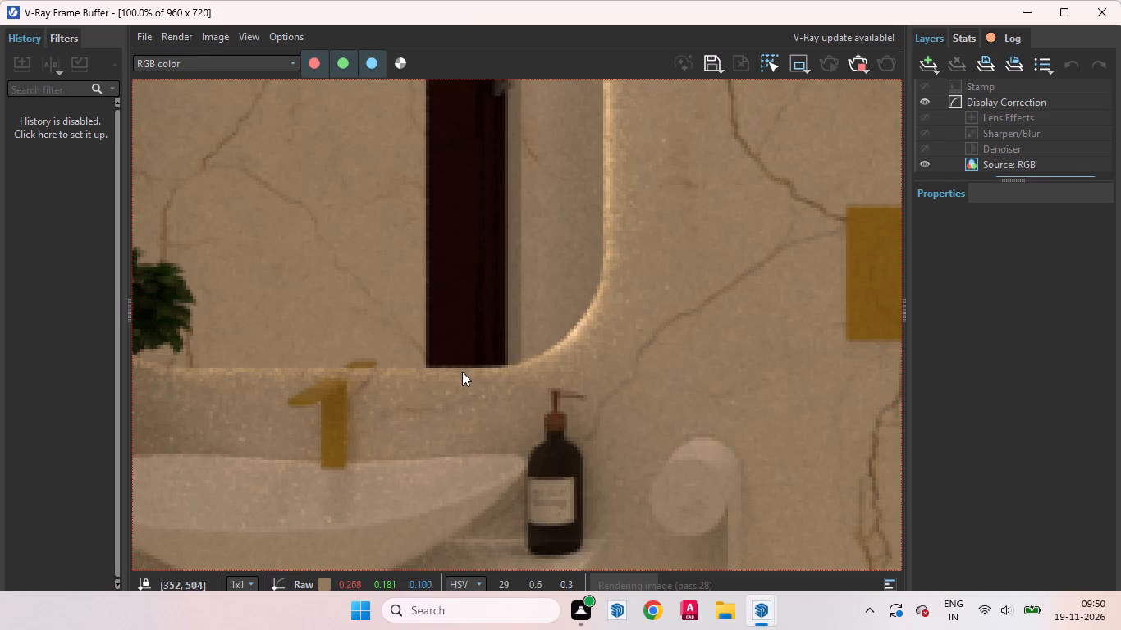
scroll(462, 375, down, 2)
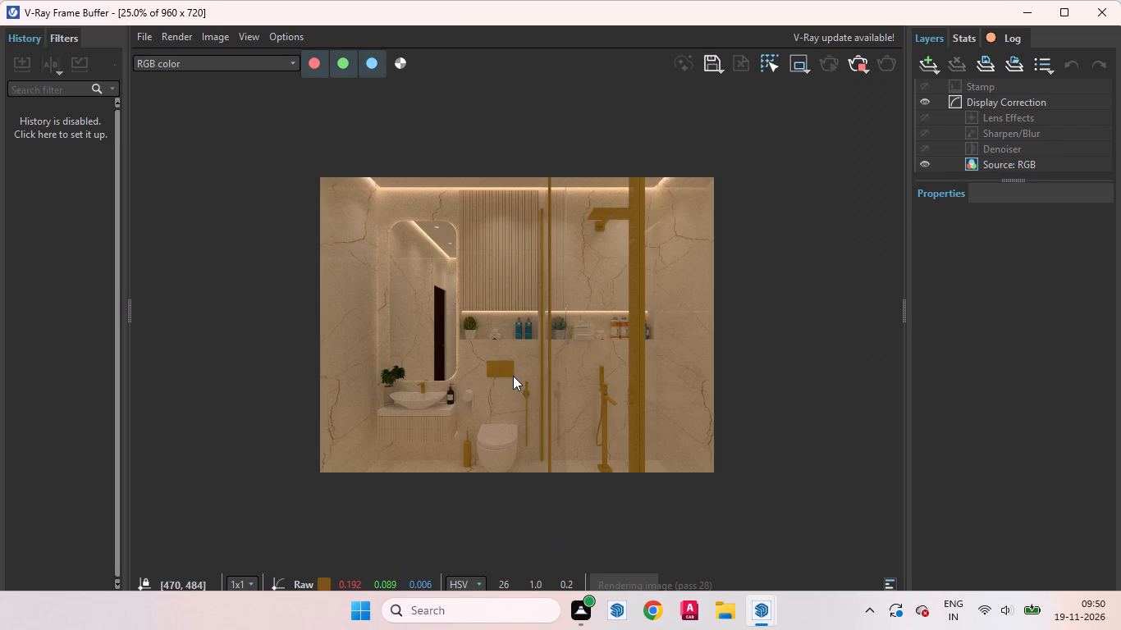
scroll(488, 383, up, 2)
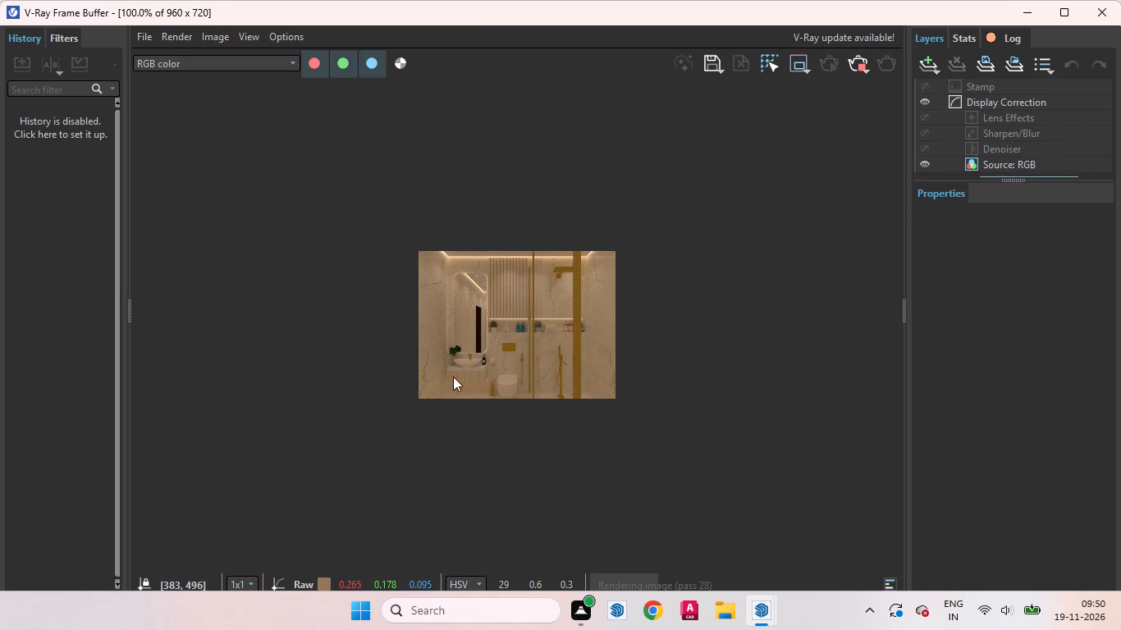
middle_drag(393, 442, 496, 386)
scroll(298, 411, up, 1)
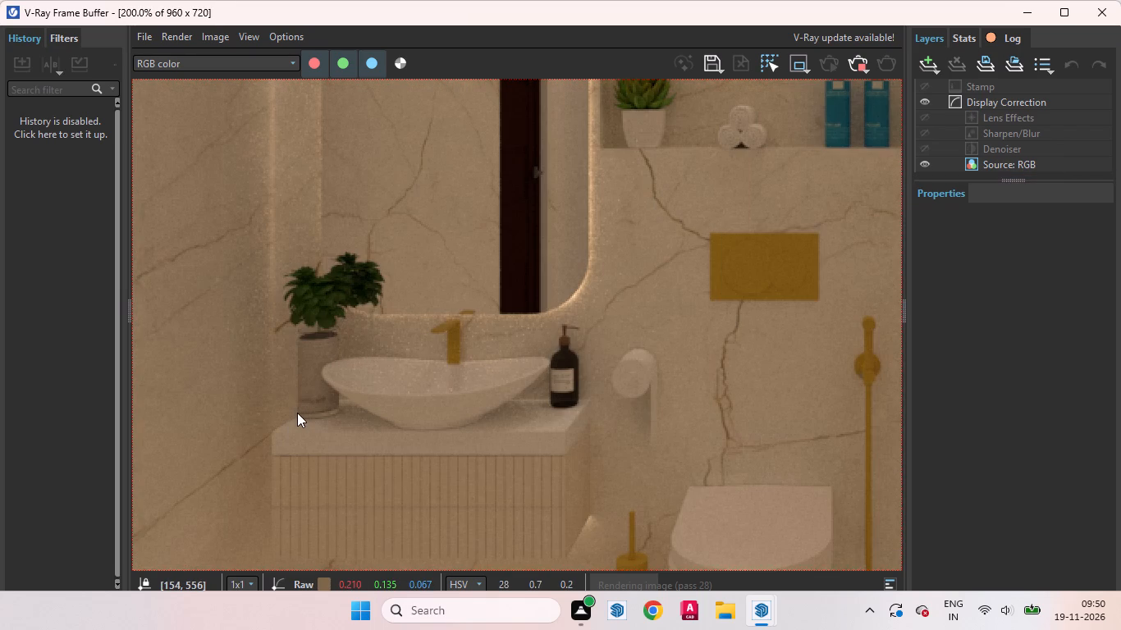
scroll(306, 417, up, 1)
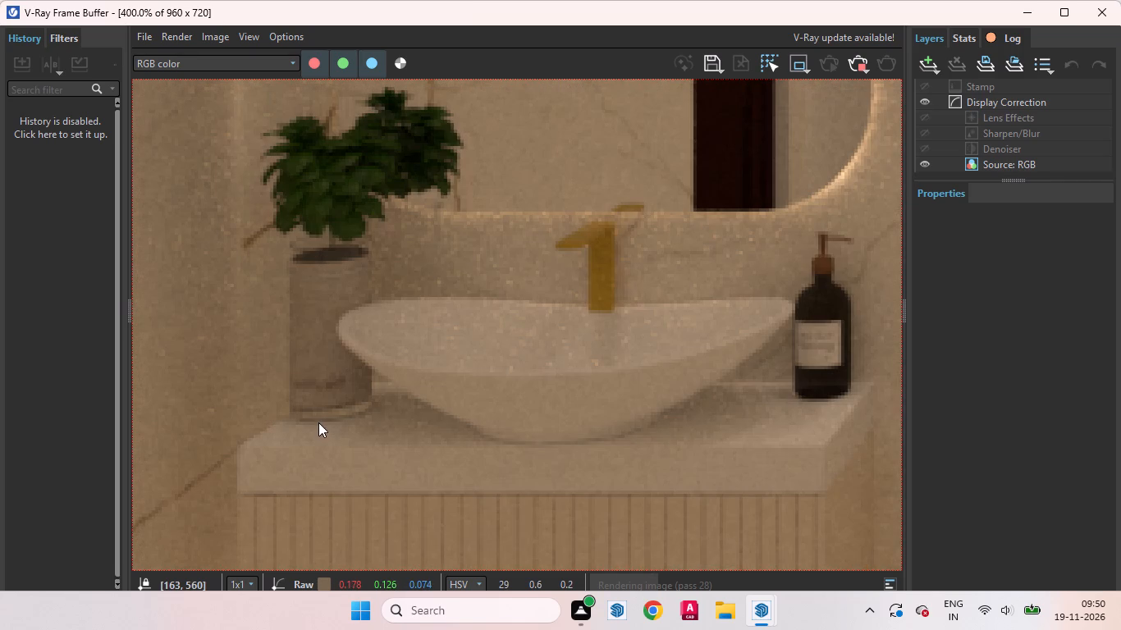
scroll(318, 423, down, 2)
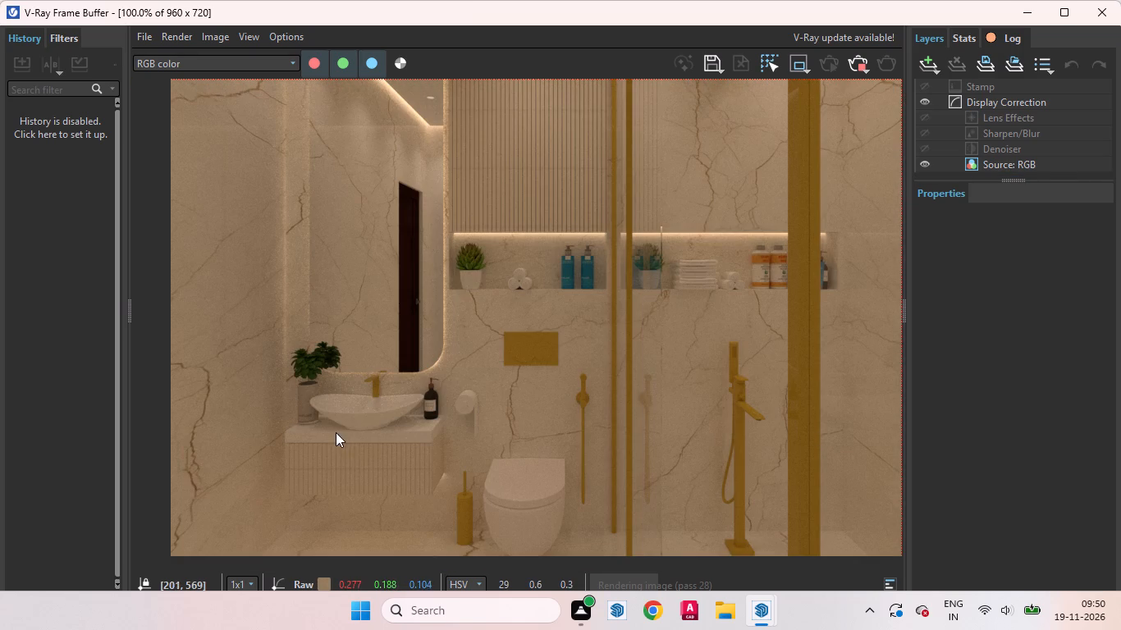
Review the whole bathroom render, checking the mirror, toilet area, shower fittings, glass partition and ceiling cove lighting.
middle_drag(425, 326, 435, 417)
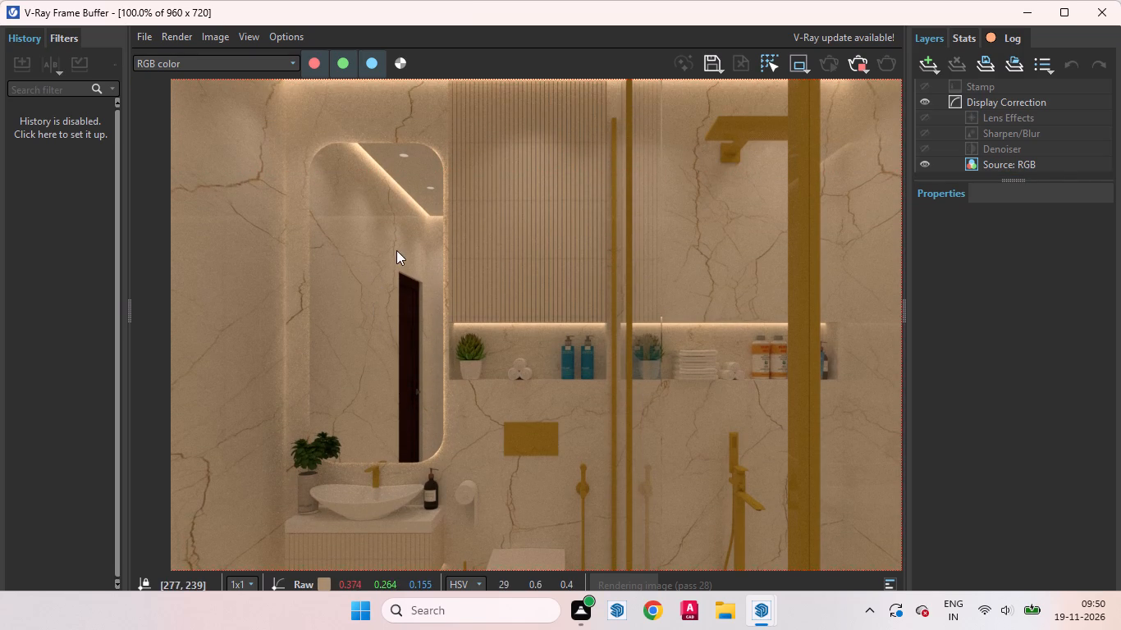
scroll(359, 275, down, 1)
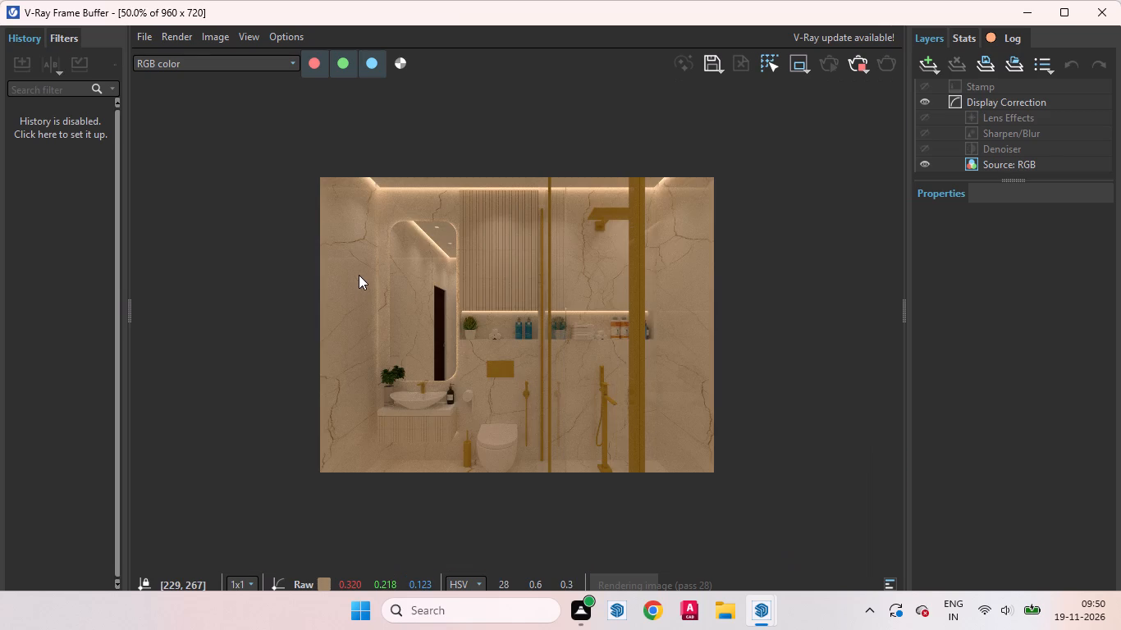
scroll(592, 389, up, 1)
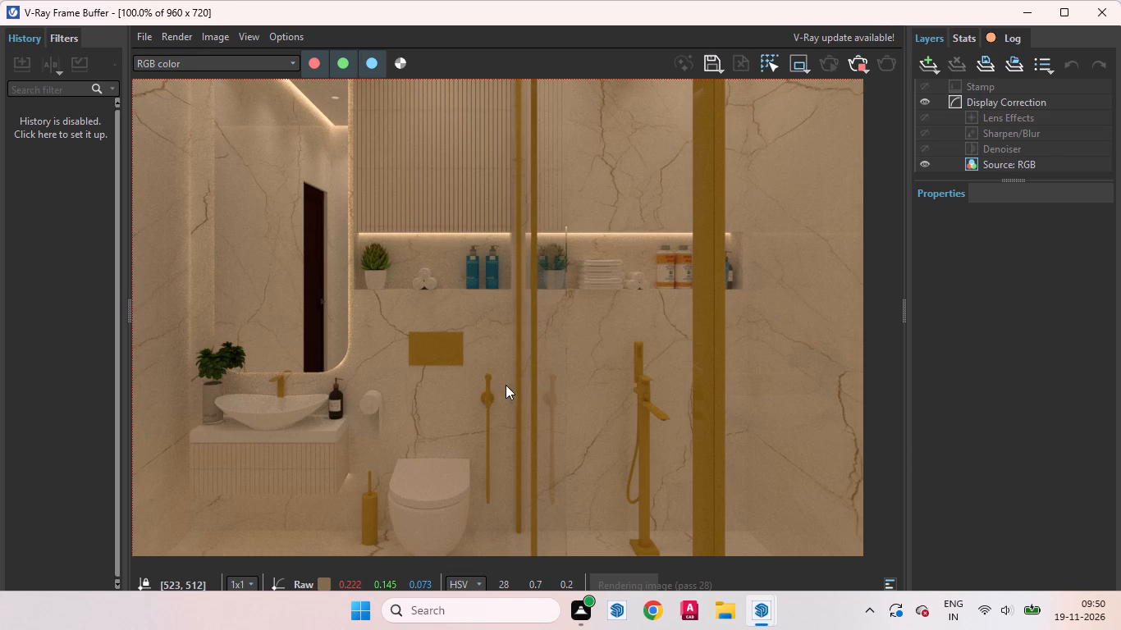
middle_drag(602, 396, 590, 323)
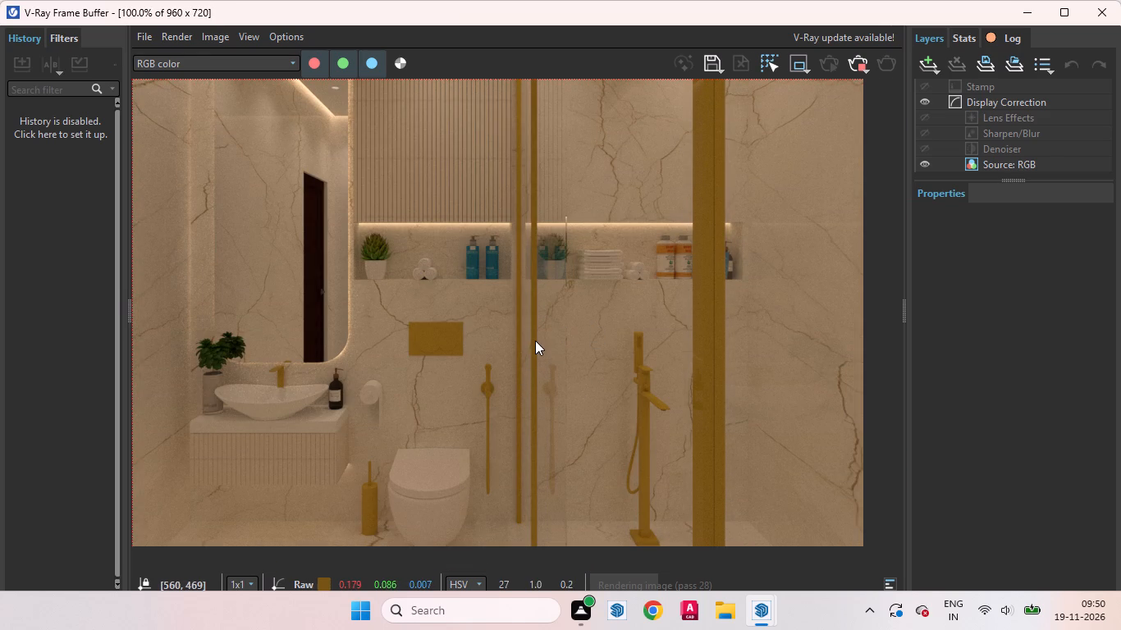
scroll(535, 340, down, 1)
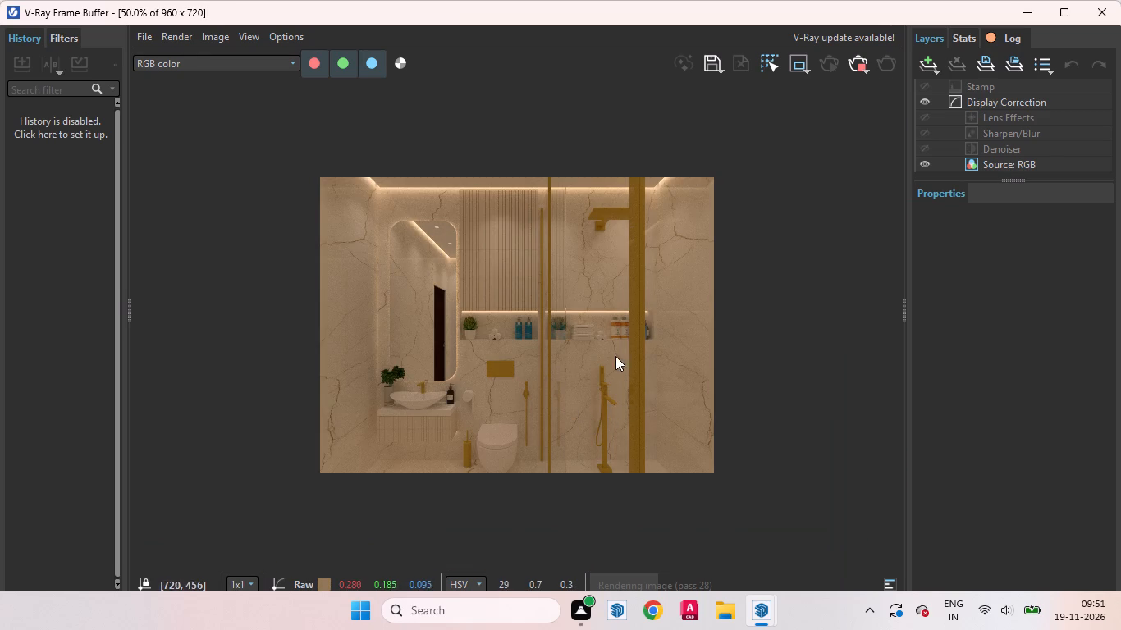
scroll(619, 335, up, 1)
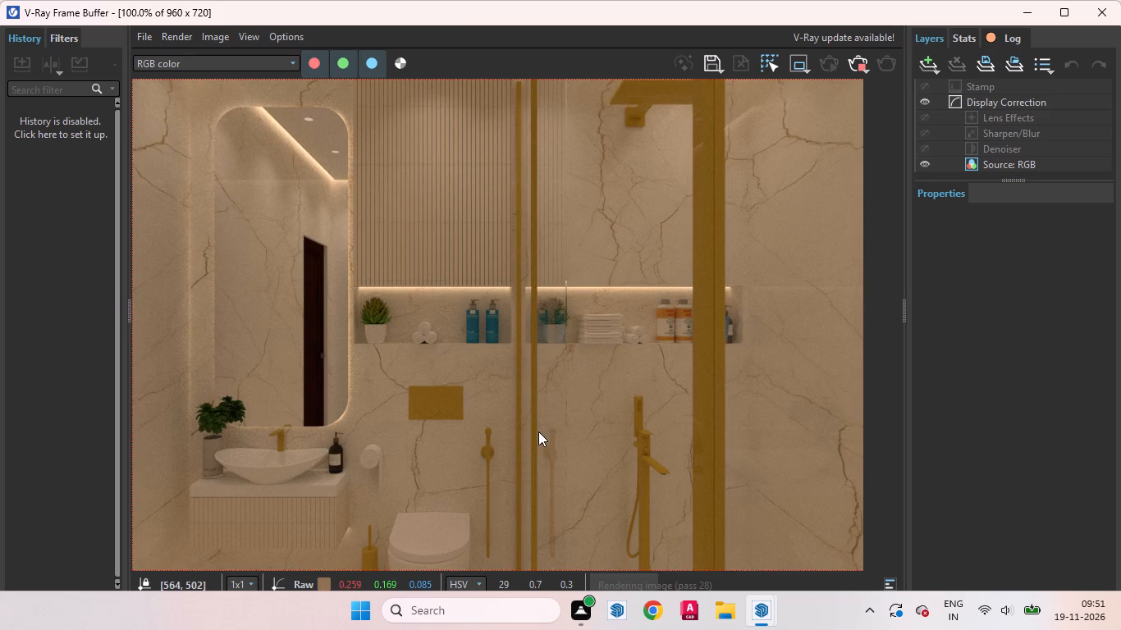
middle_drag(533, 432, 625, 339)
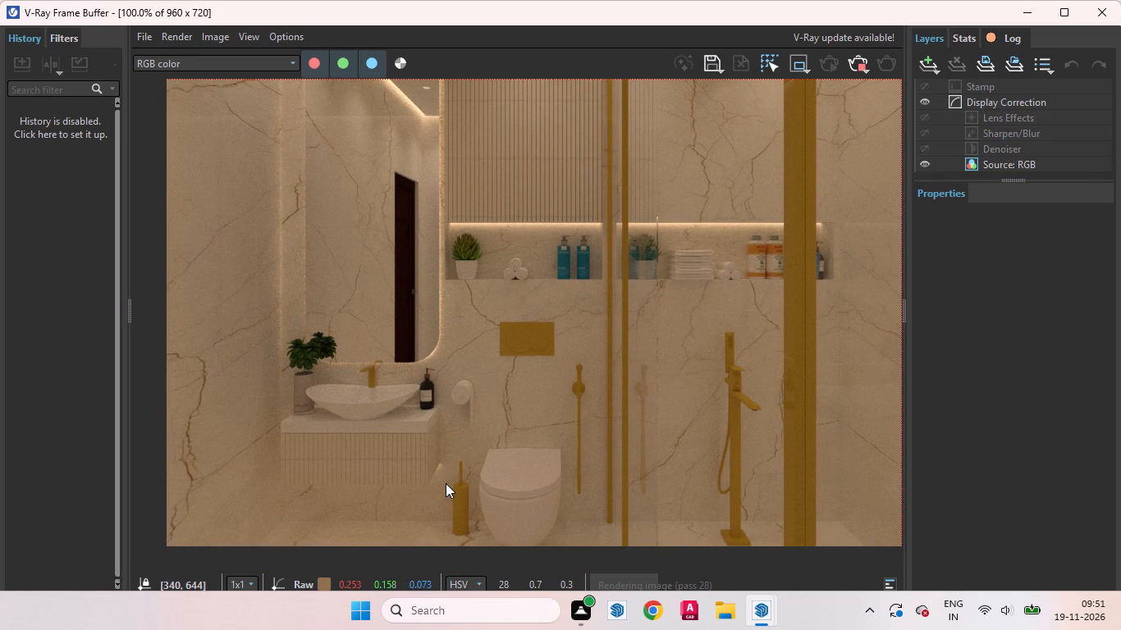
scroll(460, 491, down, 1)
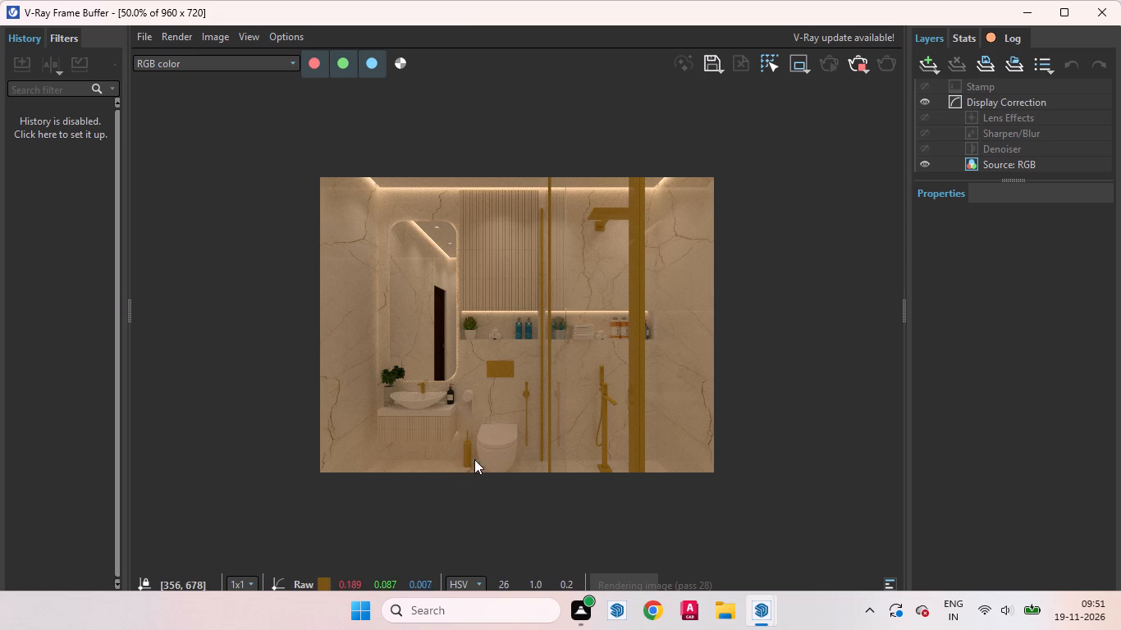
scroll(624, 384, up, 1)
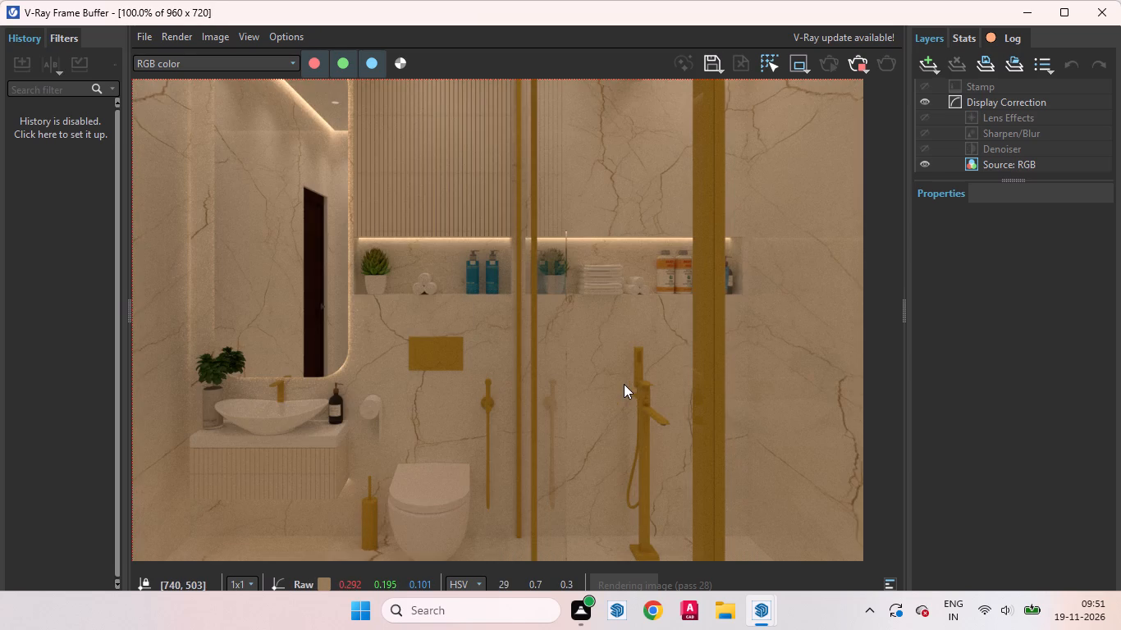
scroll(569, 427, down, 1)
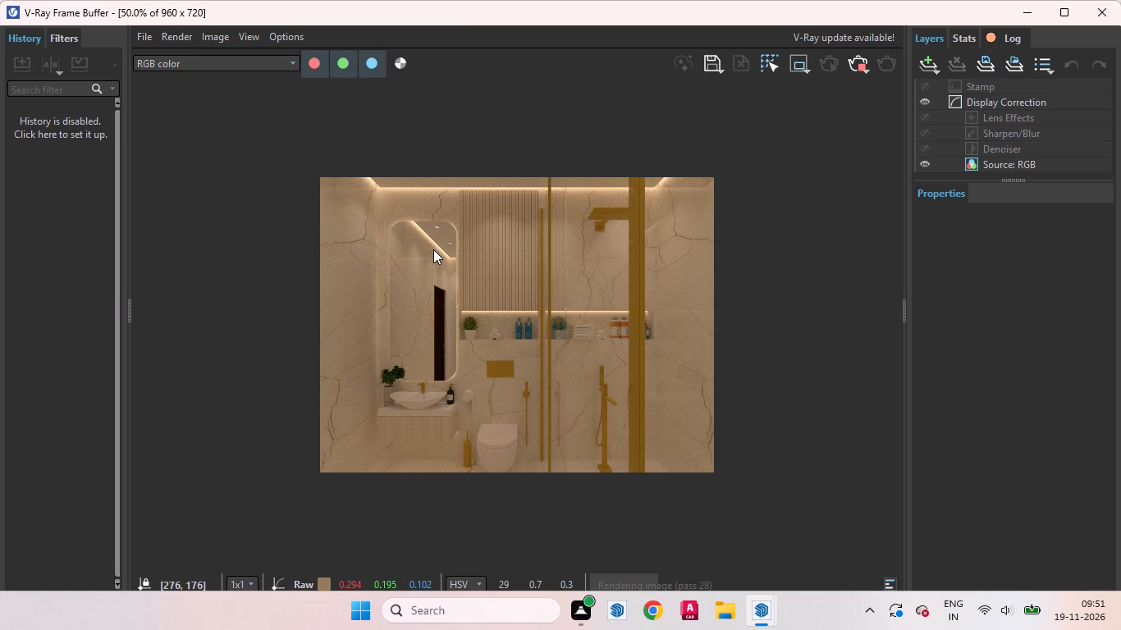
scroll(433, 249, up, 1)
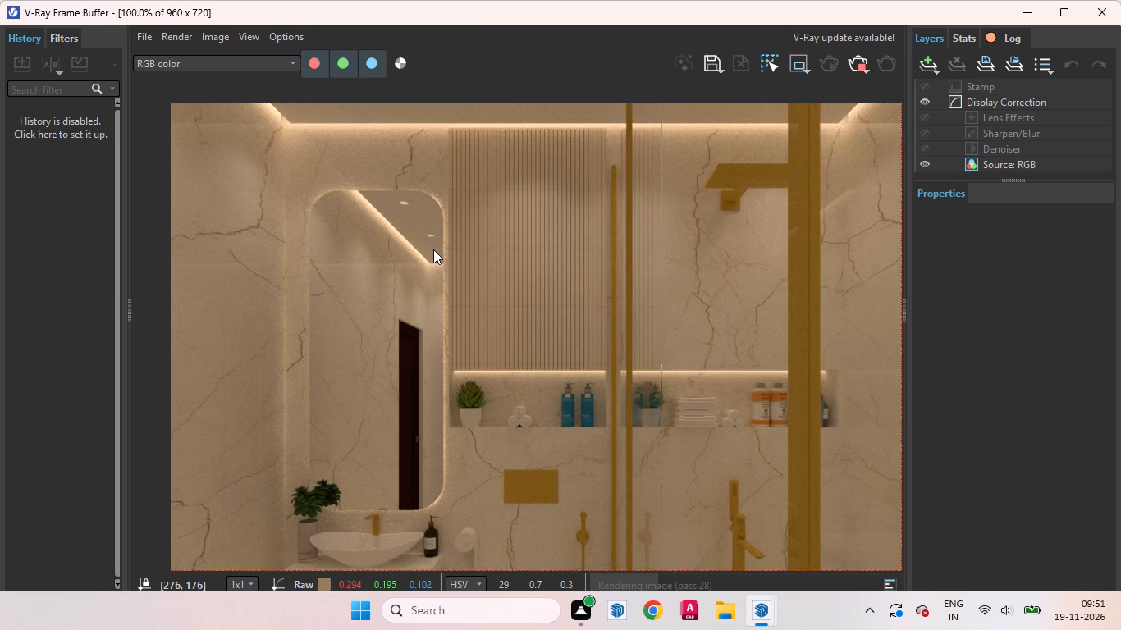
scroll(451, 260, down, 1)
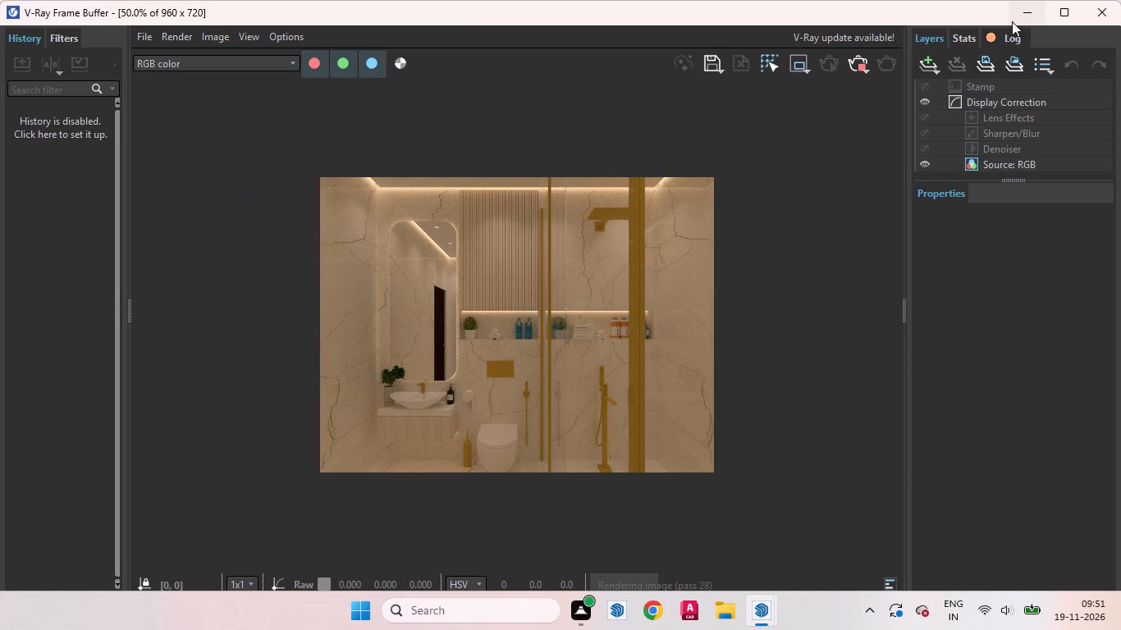
Check the vanity, toilet and shower fittings up close in the Scene 2 render in progress.
scroll(409, 441, up, 1)
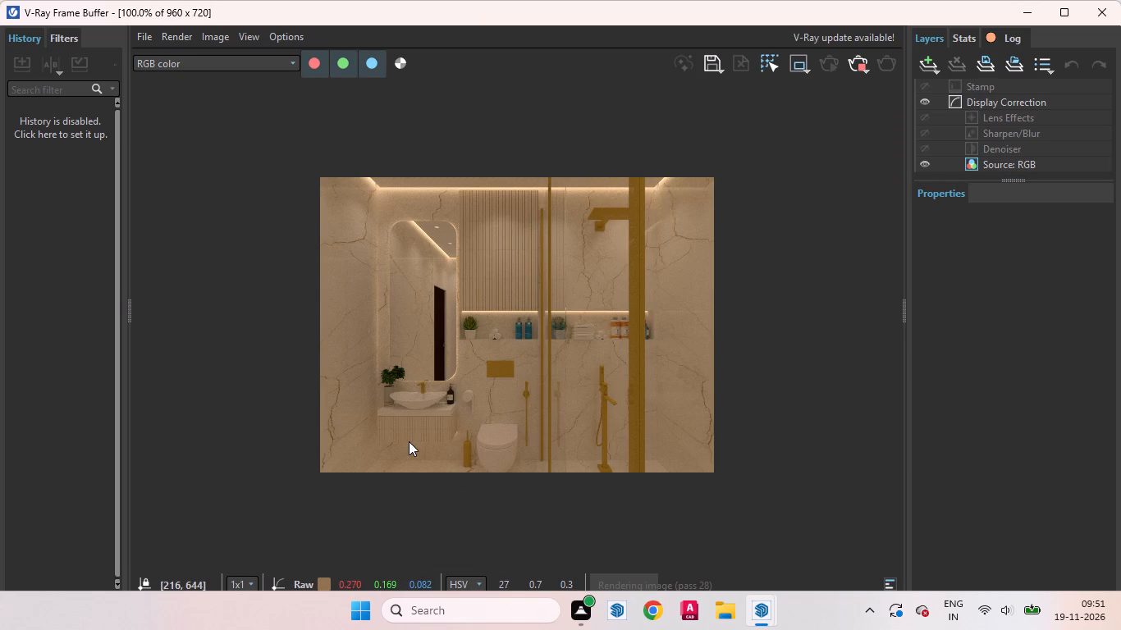
middle_drag(382, 446, 419, 489)
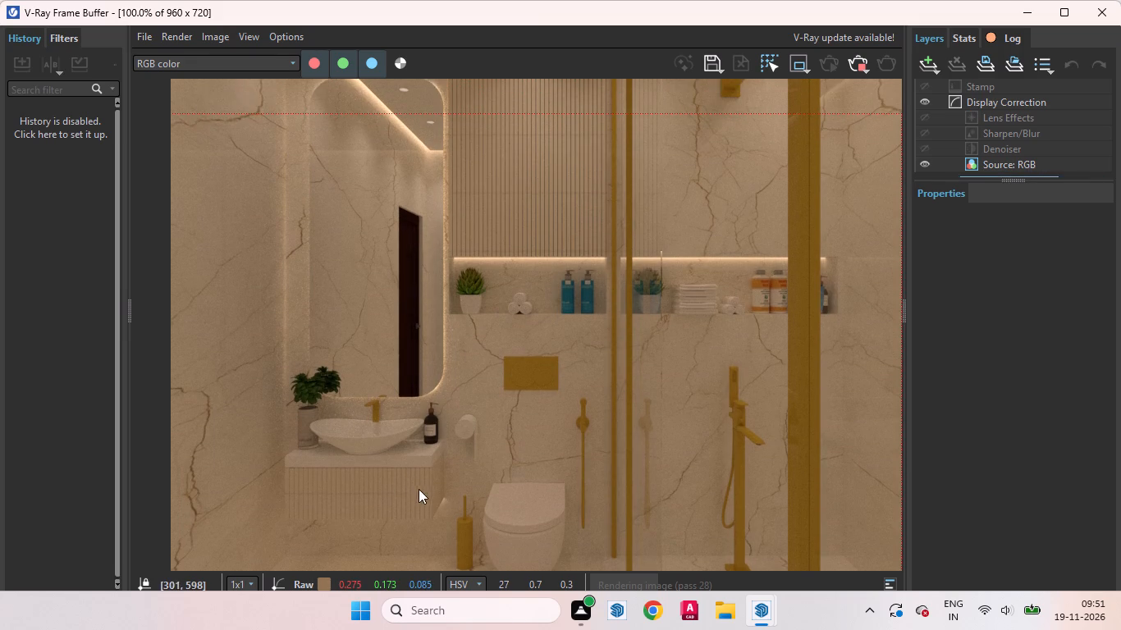
middle_drag(419, 489, 419, 511)
scroll(533, 372, down, 1)
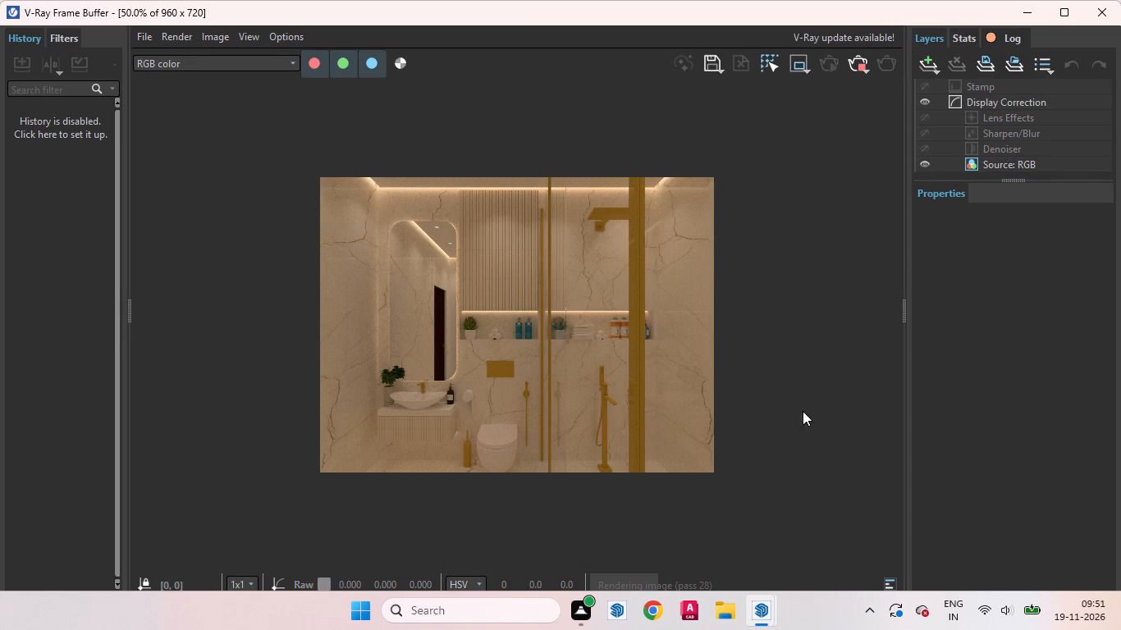
Read through the V-Ray log's memory, bitmap loading and noise threshold entries down to the latest, and close the log.
click(887, 582)
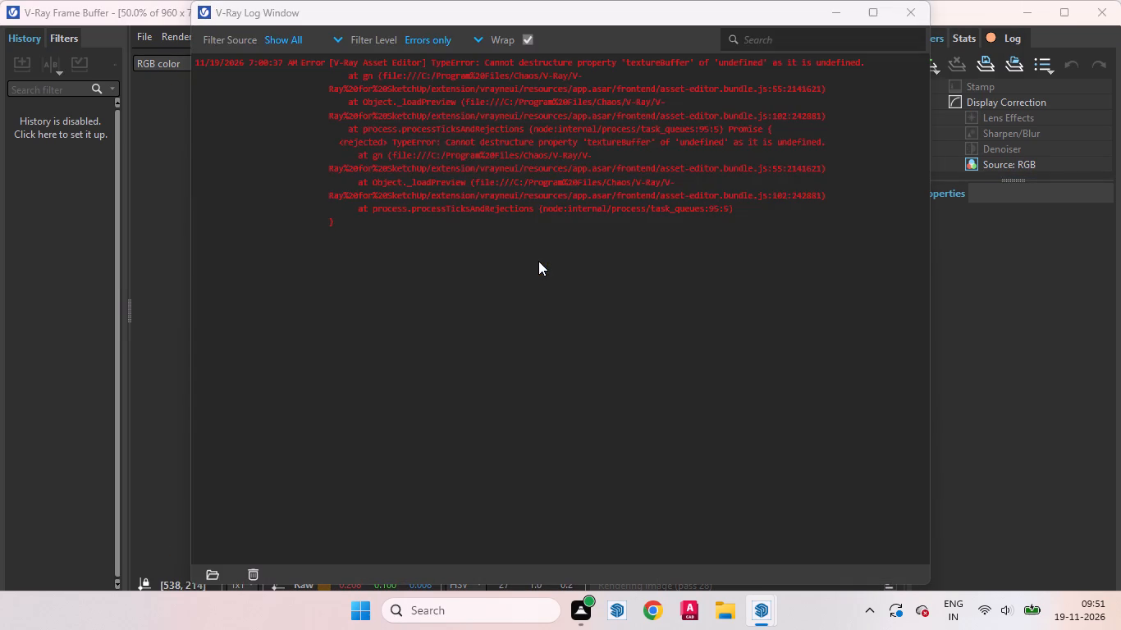
scroll(572, 258, down, 2)
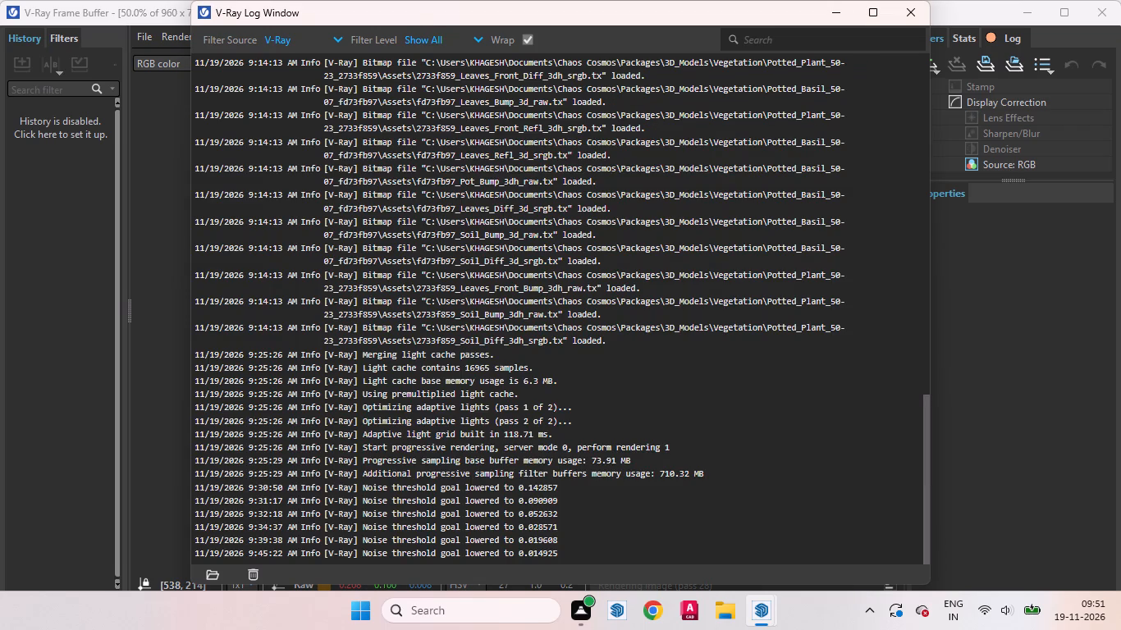
scroll(596, 346, down, 3)
drag(573, 557, 204, 79)
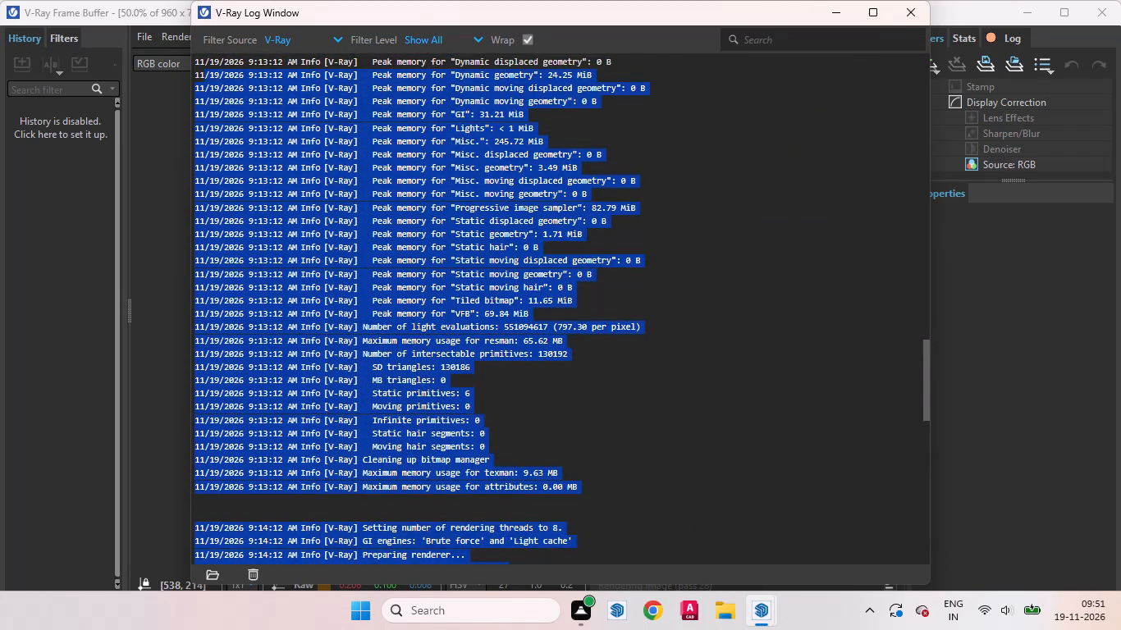
drag(204, 79, 198, 39)
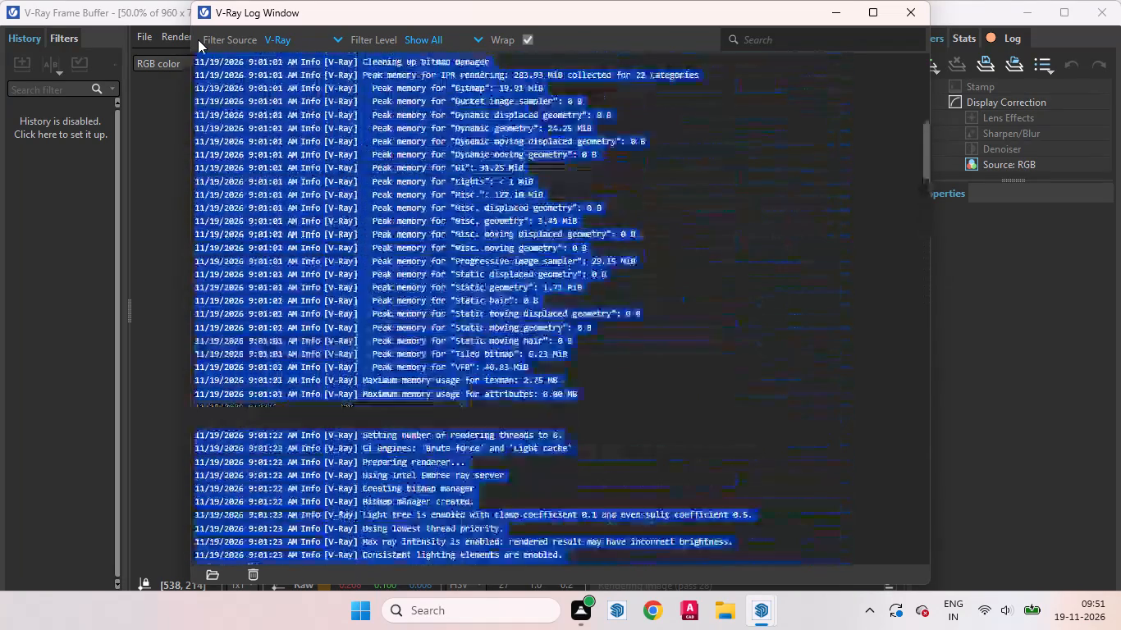
drag(198, 39, 336, 197)
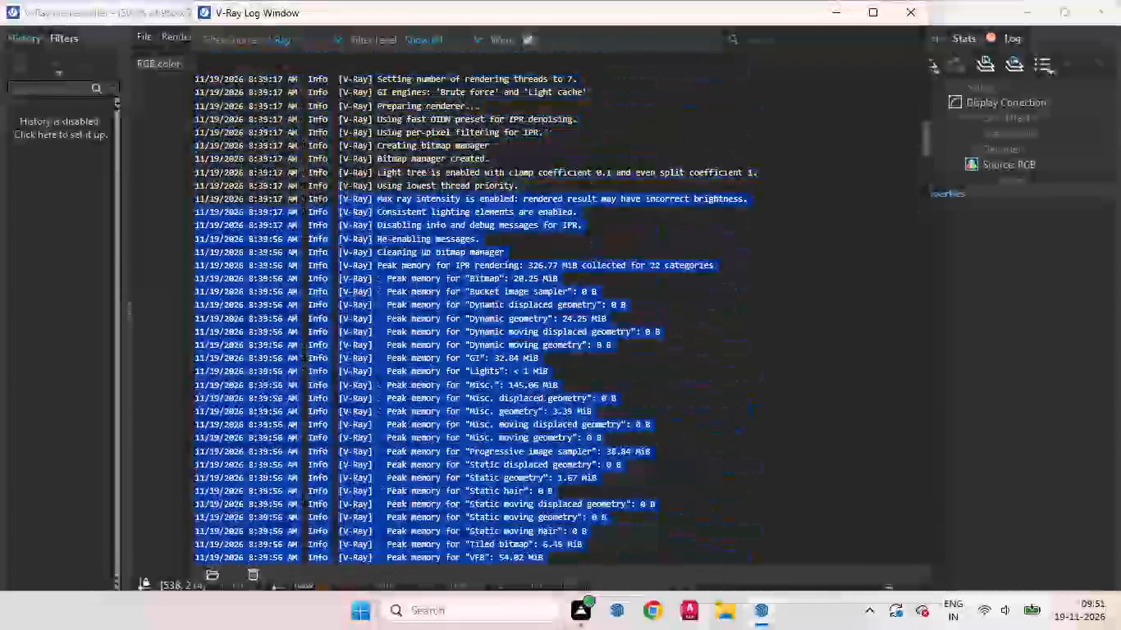
click(701, 338)
scroll(626, 213, down, 14)
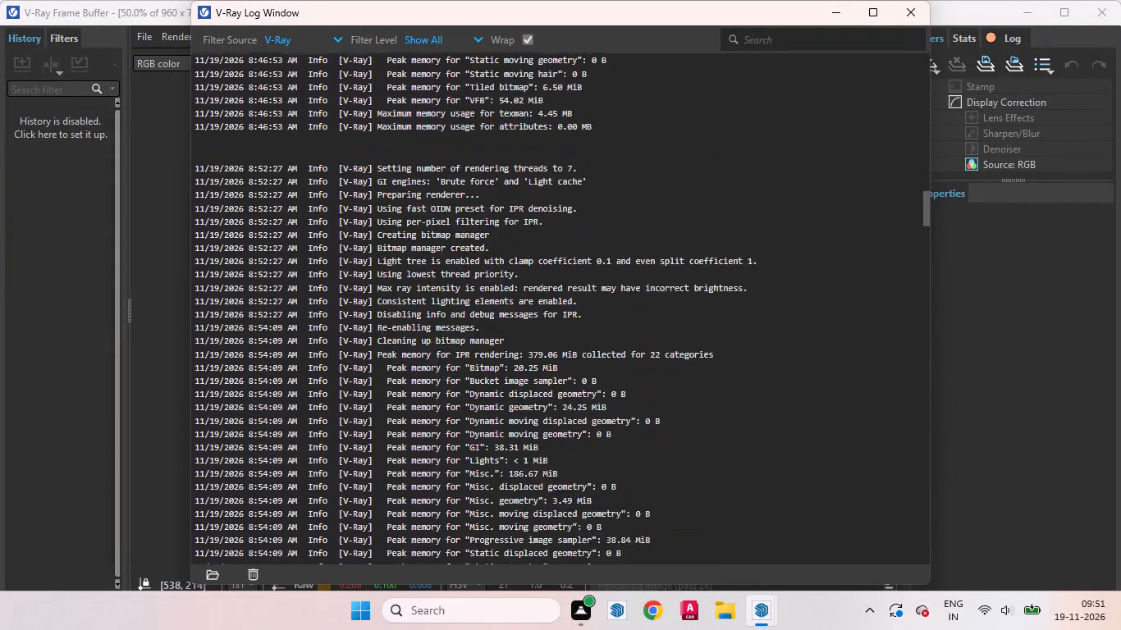
scroll(535, 206, down, 20)
scroll(535, 206, down, 7)
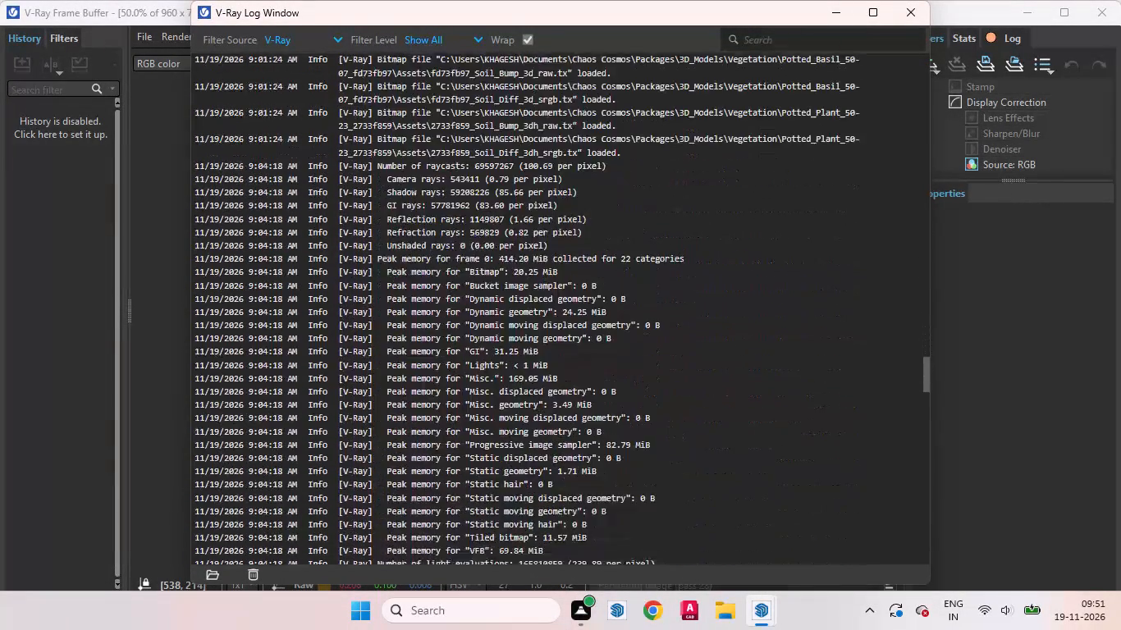
scroll(534, 217, down, 20)
scroll(534, 217, down, 6)
scroll(534, 222, up, 1)
scroll(534, 222, down, 9)
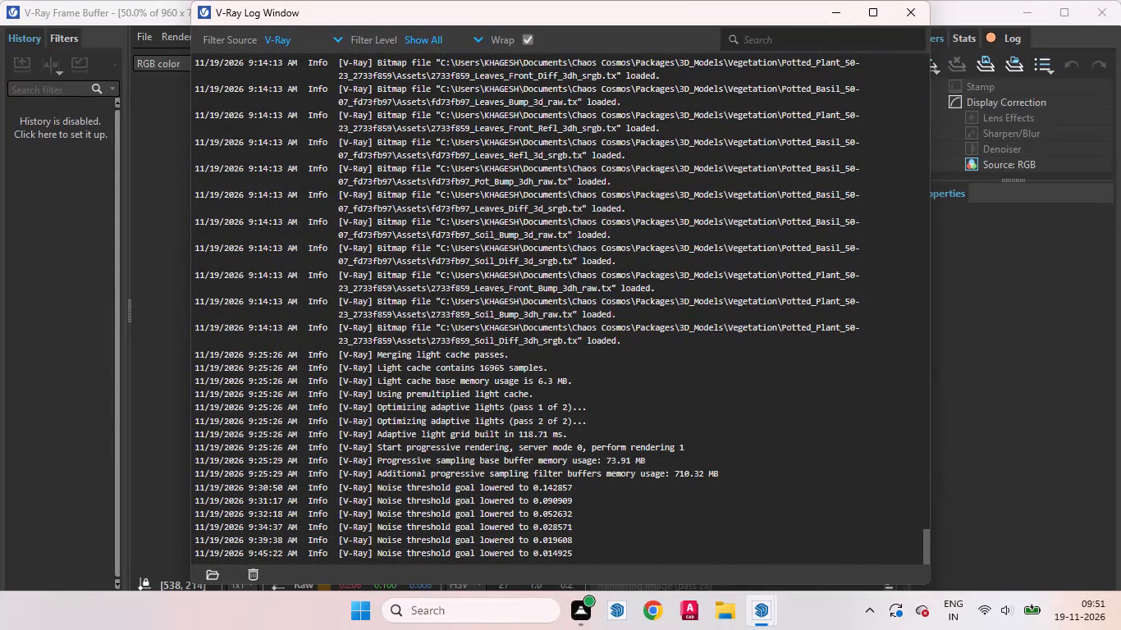
scroll(534, 222, down, 5)
click(909, 7)
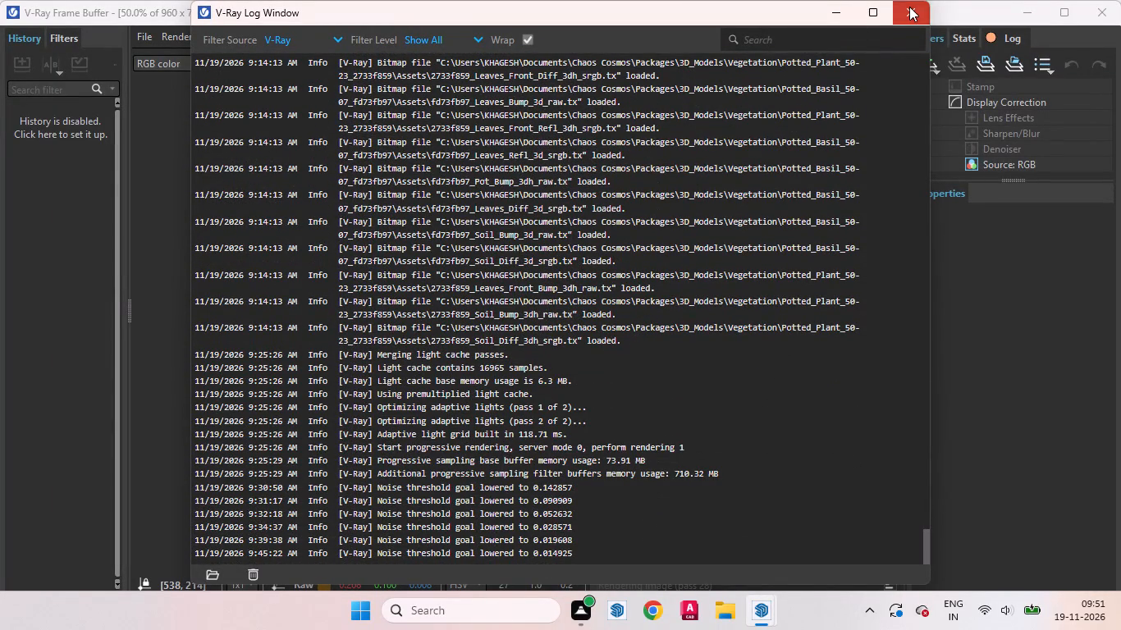
Inspect the render's grain around the mirror's backlit lower corner, the soap dispenser and the basin.
scroll(406, 337, up, 1)
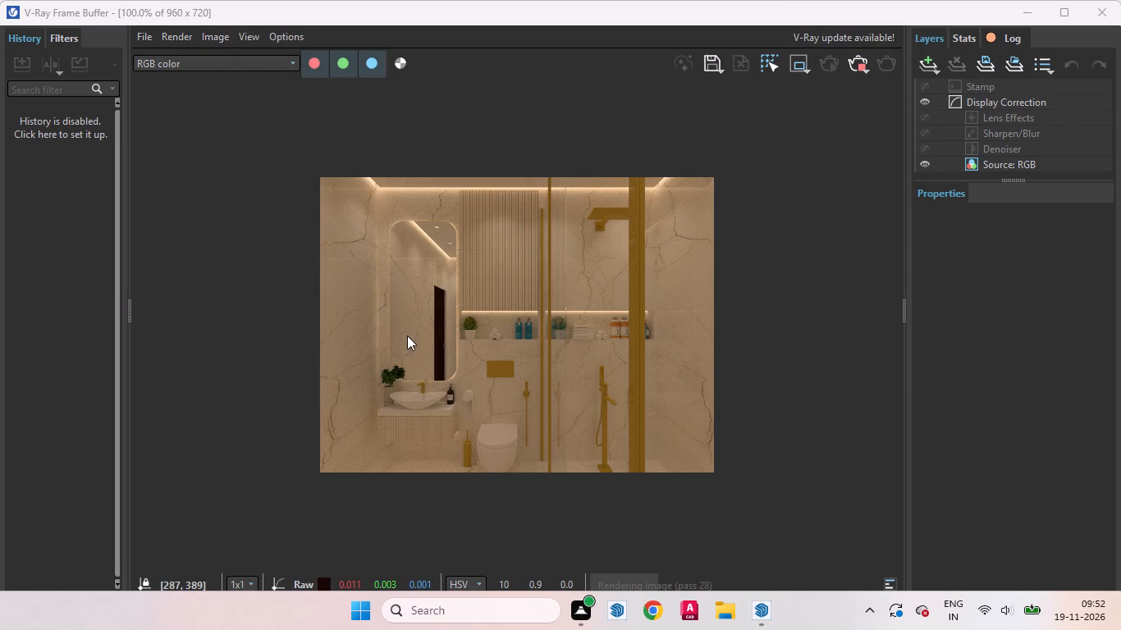
scroll(427, 431, up, 3)
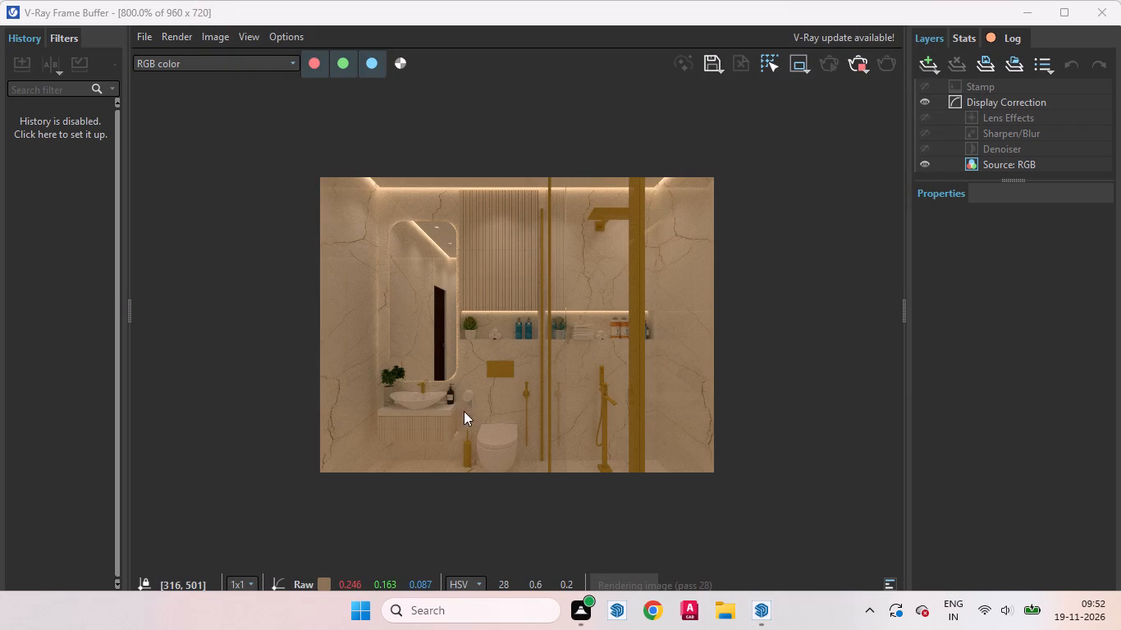
scroll(446, 285, up, 1)
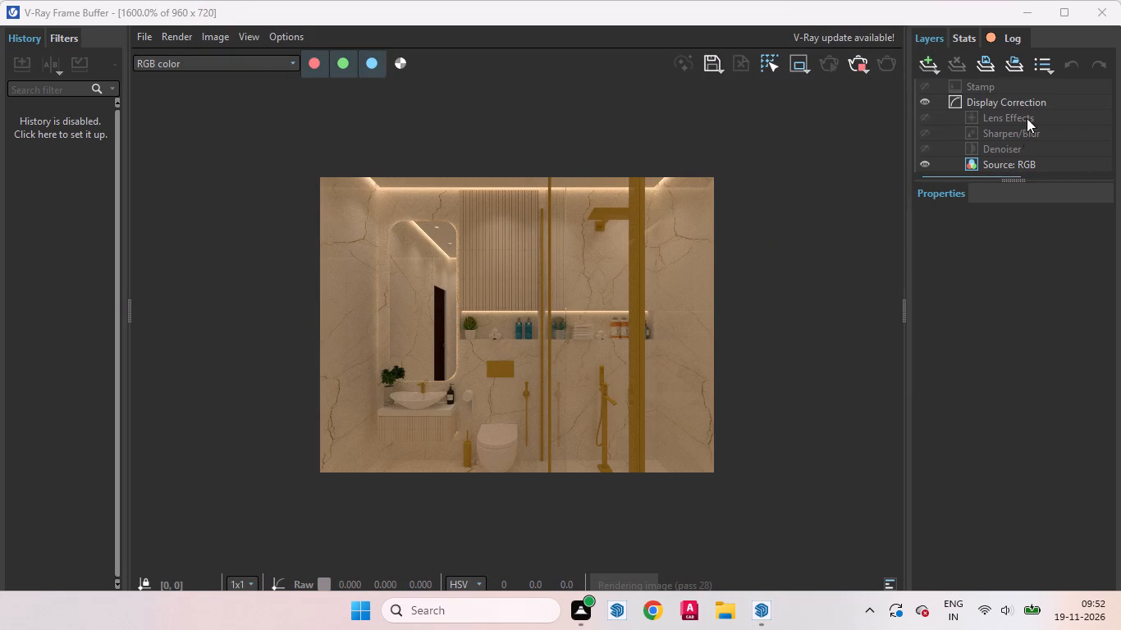
scroll(429, 377, up, 3)
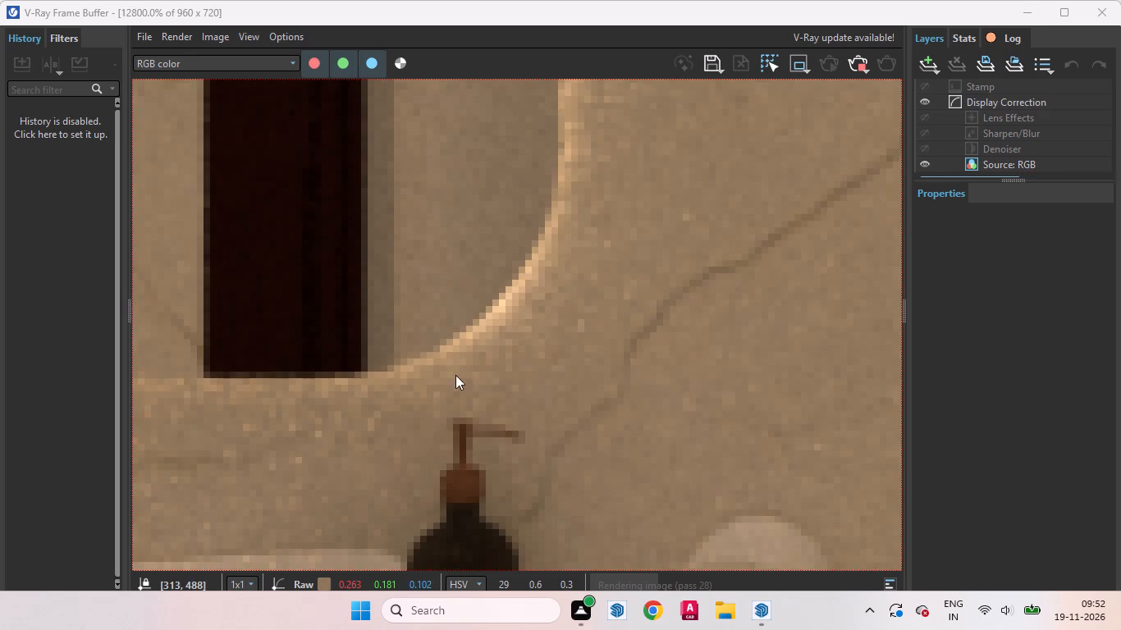
scroll(532, 404, down, 4)
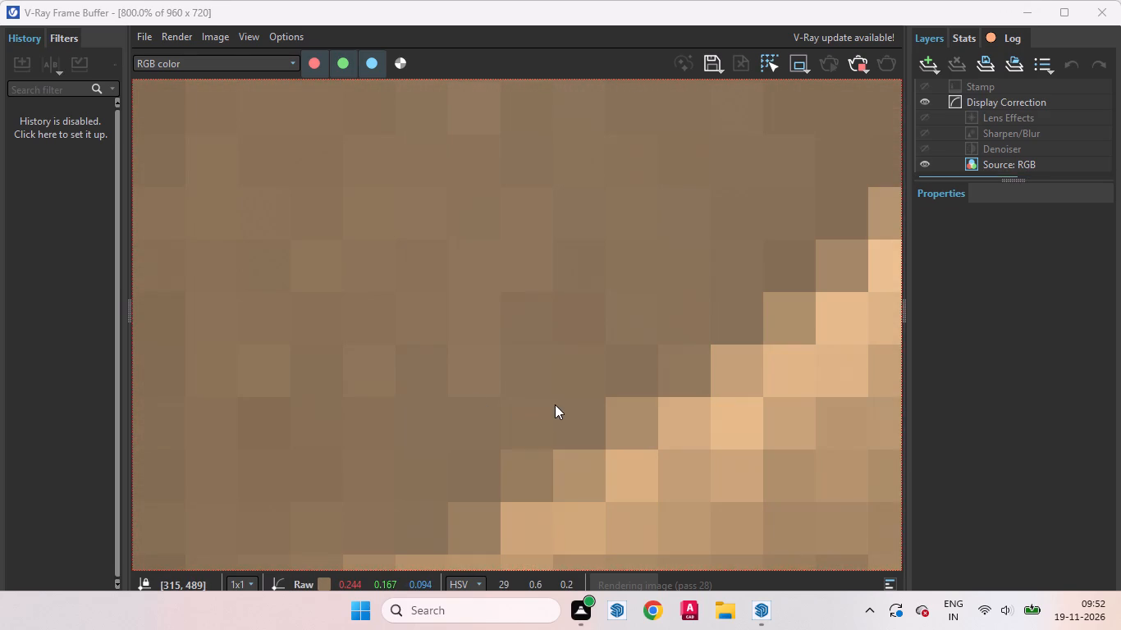
scroll(570, 405, down, 1)
scroll(571, 413, up, 1)
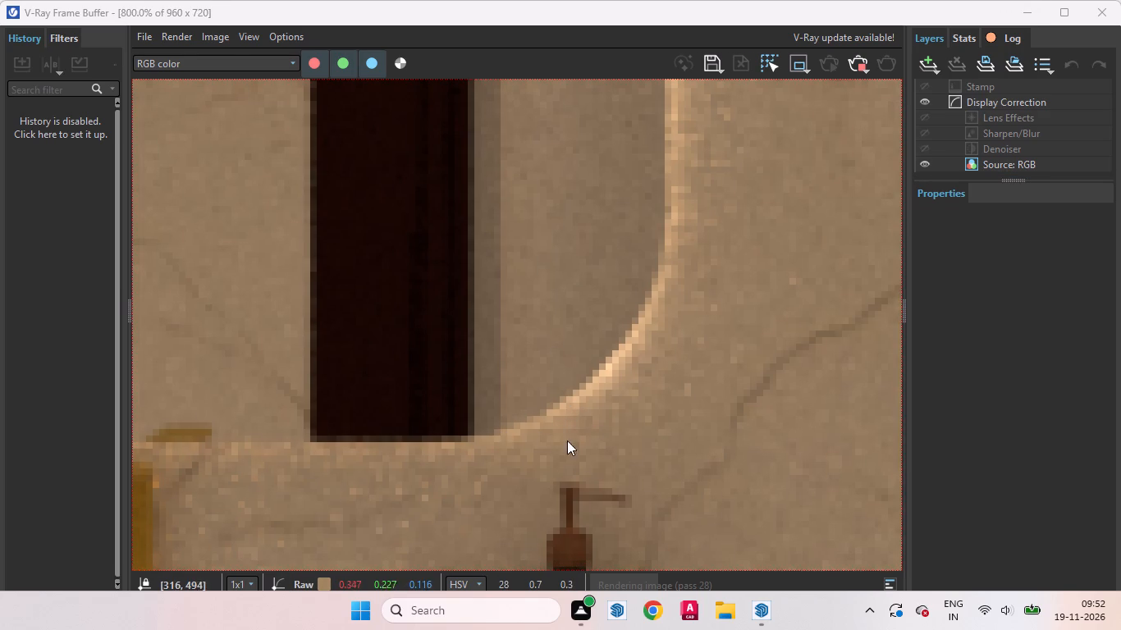
scroll(570, 445, down, 2)
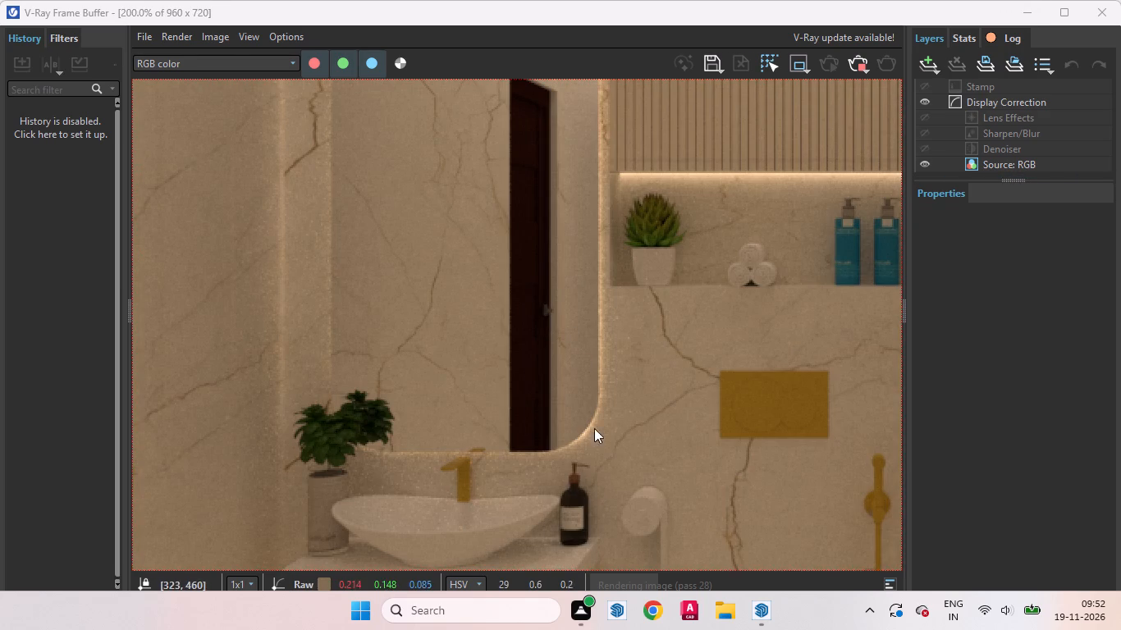
scroll(596, 450, down, 1)
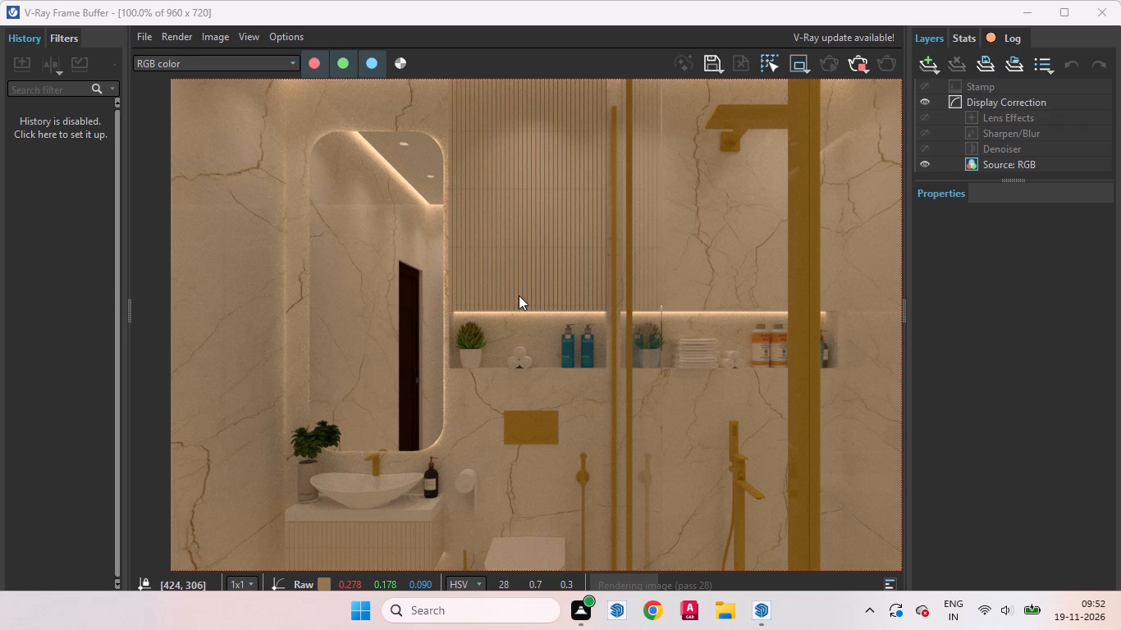
scroll(529, 357, down, 1)
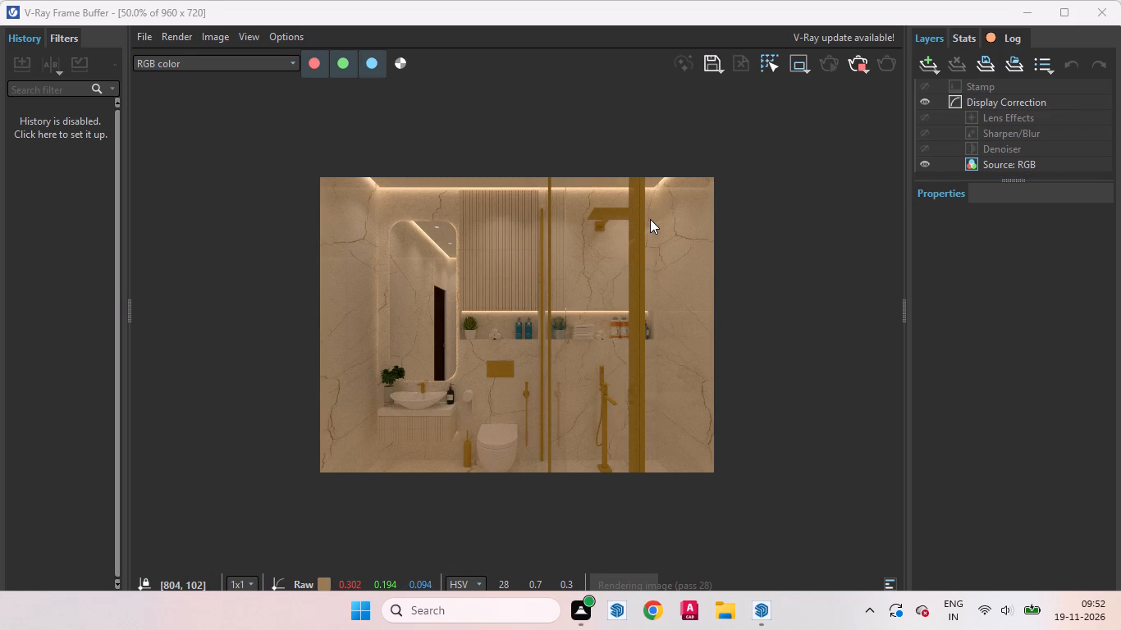
Inspect the render where the fluted panel and lit niche meet the gold-framed glass partition.
scroll(650, 219, up, 1)
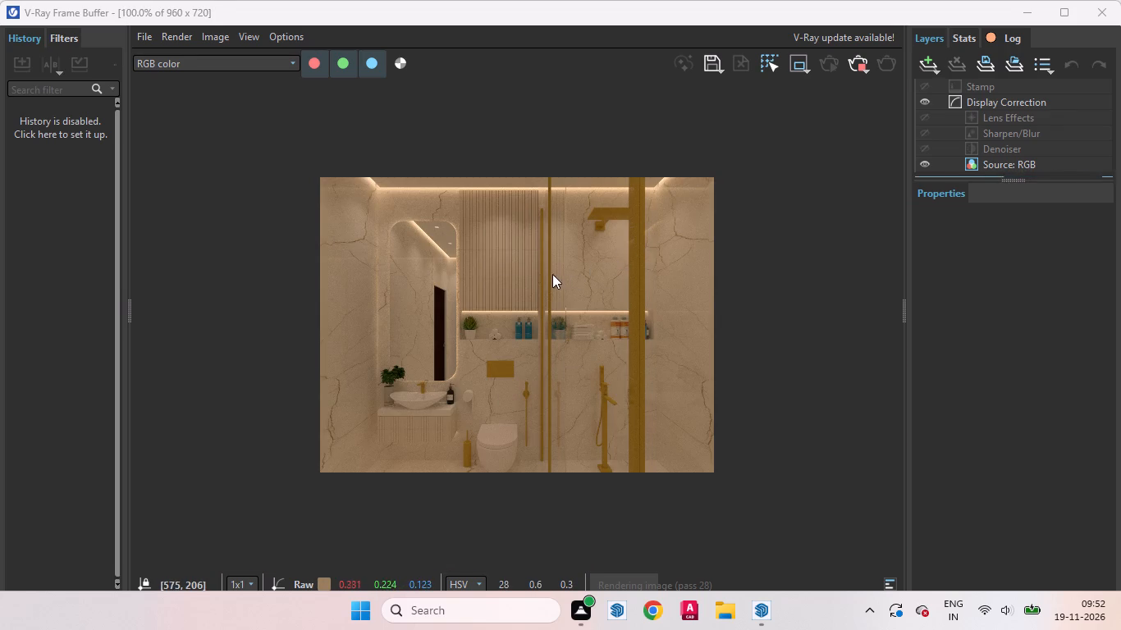
scroll(505, 353, up, 2)
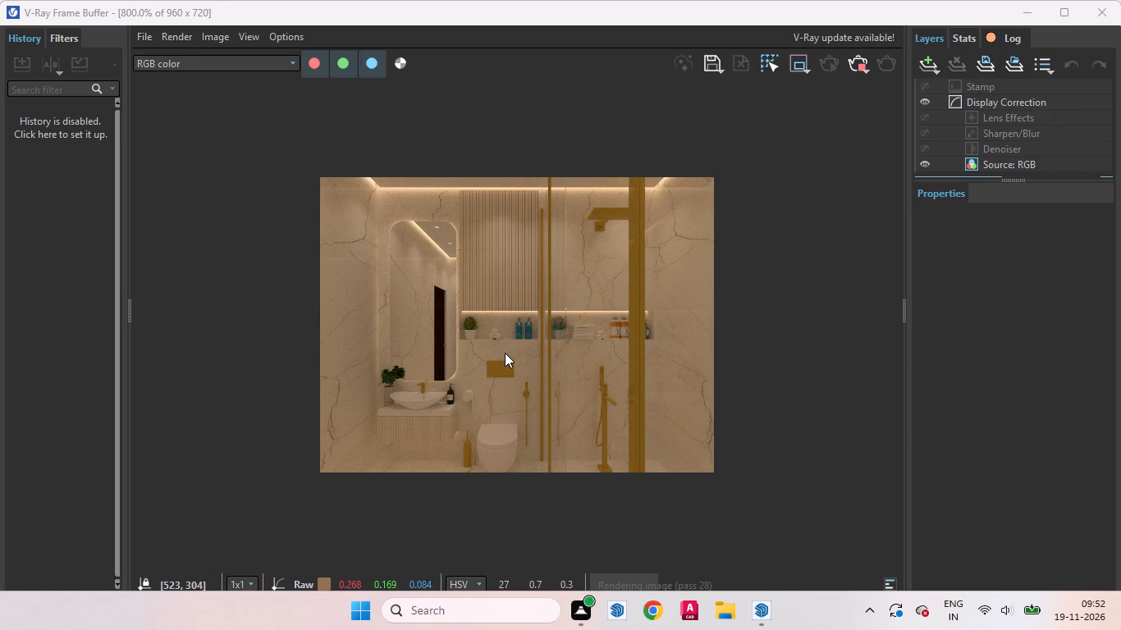
scroll(505, 353, up, 1)
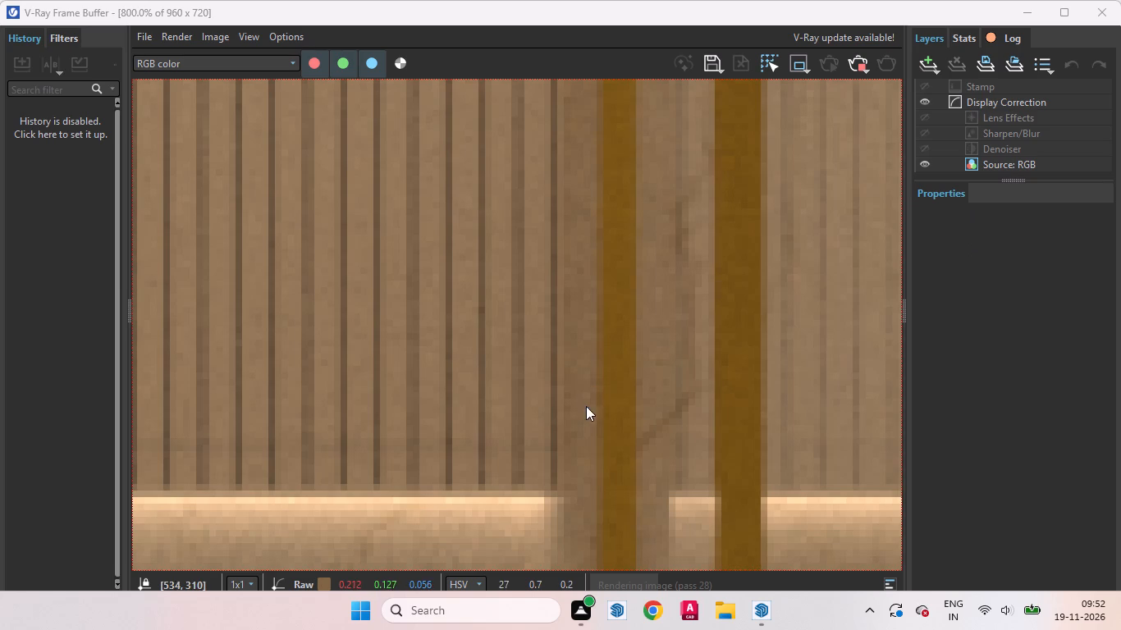
scroll(623, 262, down, 2)
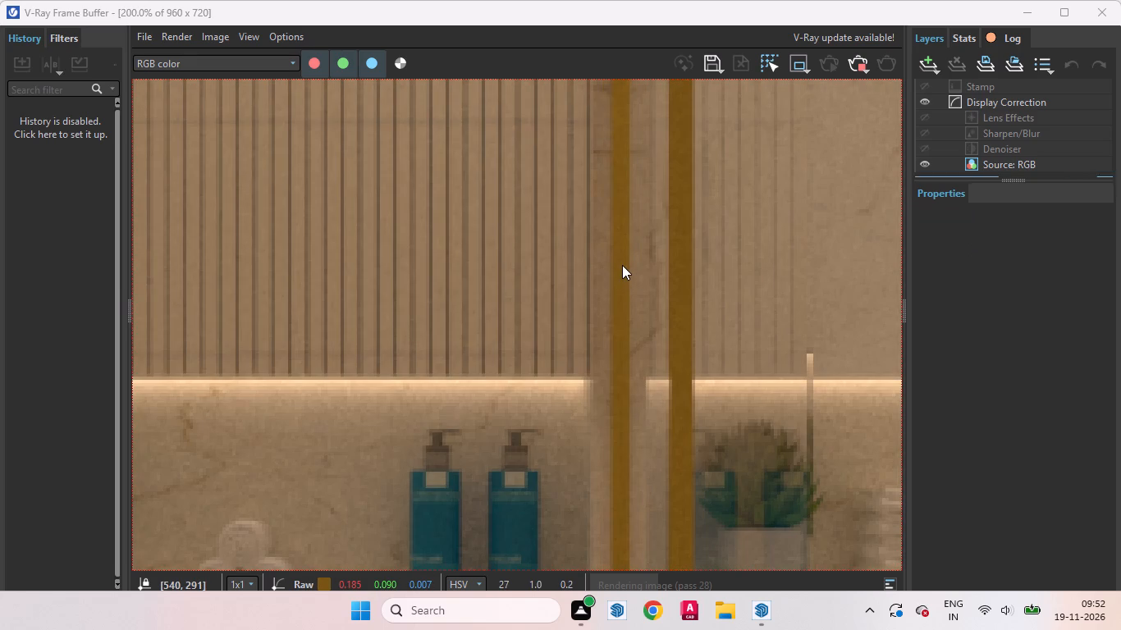
scroll(559, 303, down, 1)
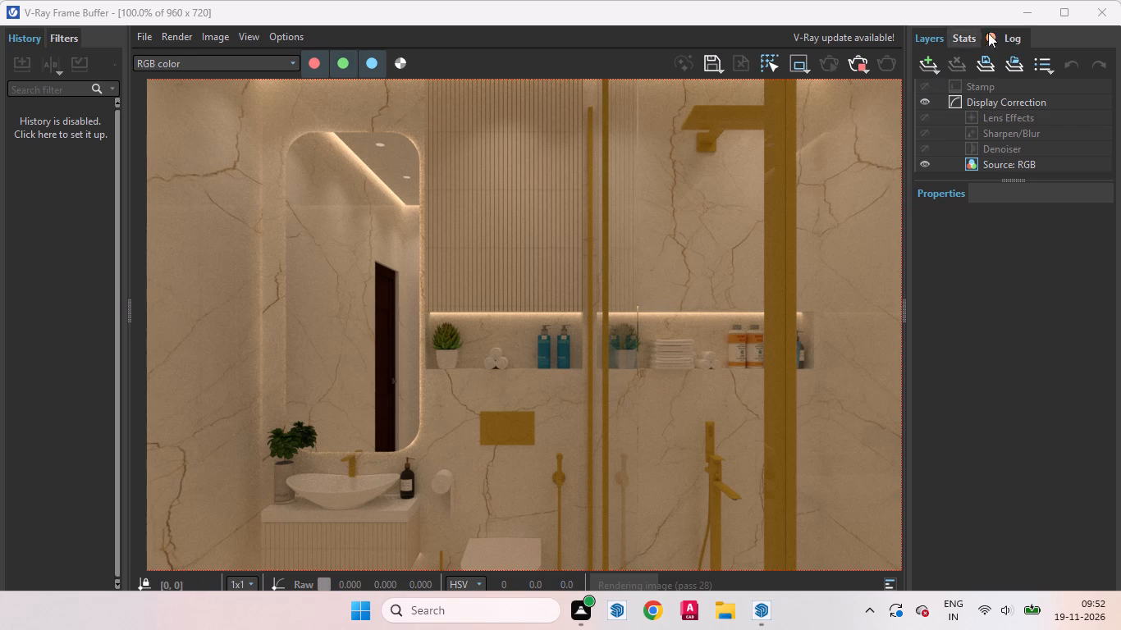
Return to the bathroom1 model, move the V-Ray render settings aside and view the room's exterior from above at an angle.
click(1018, 14)
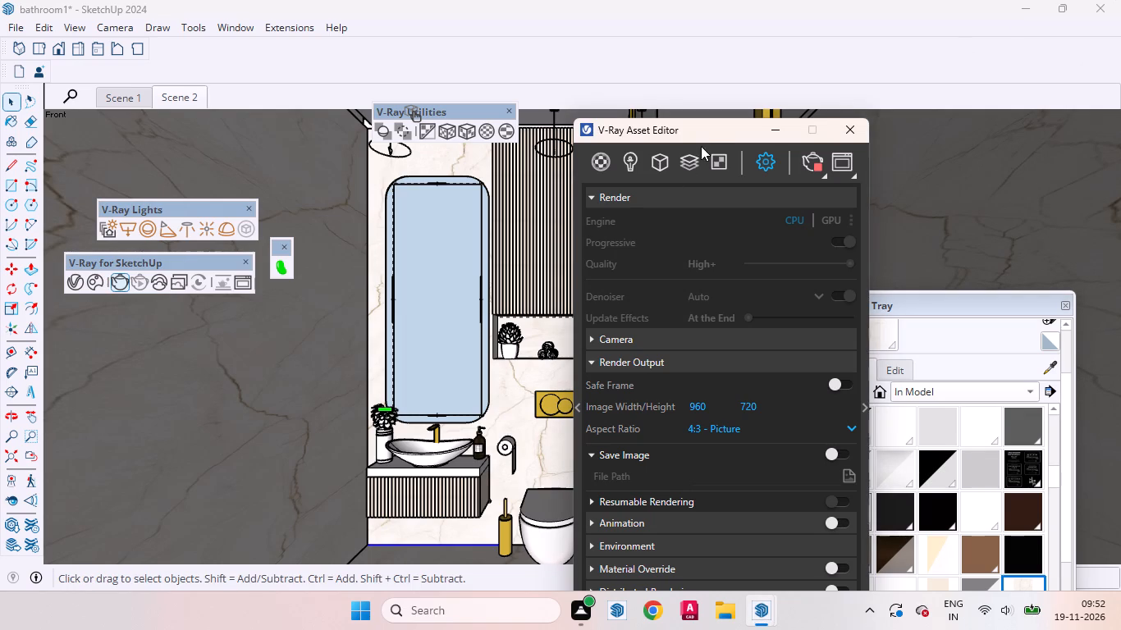
drag(710, 135, 852, 291)
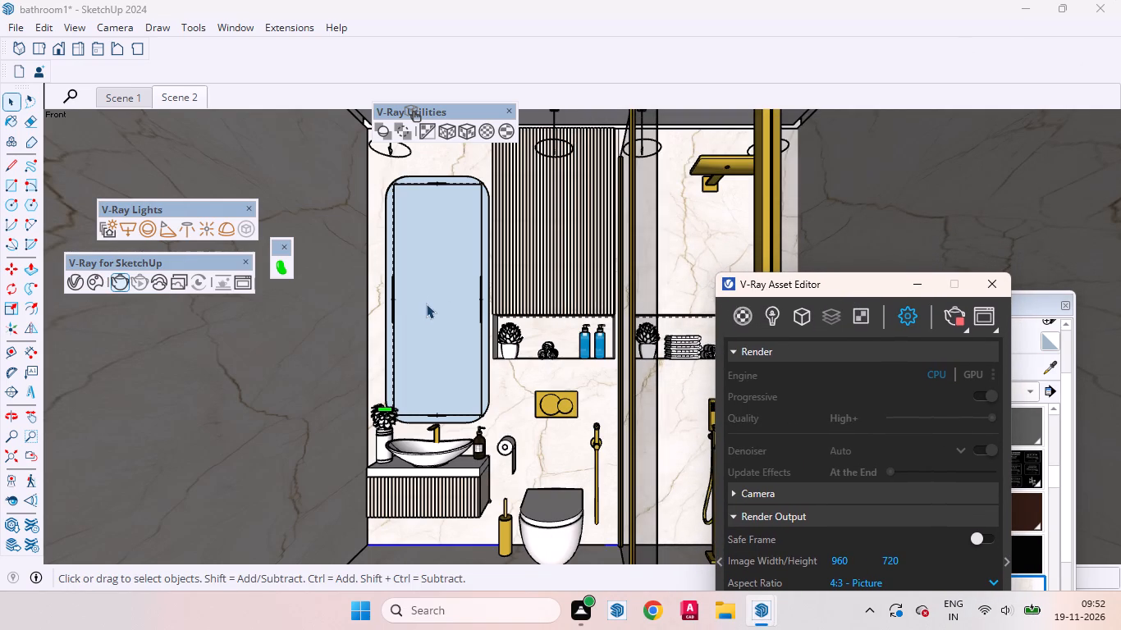
scroll(428, 308, down, 14)
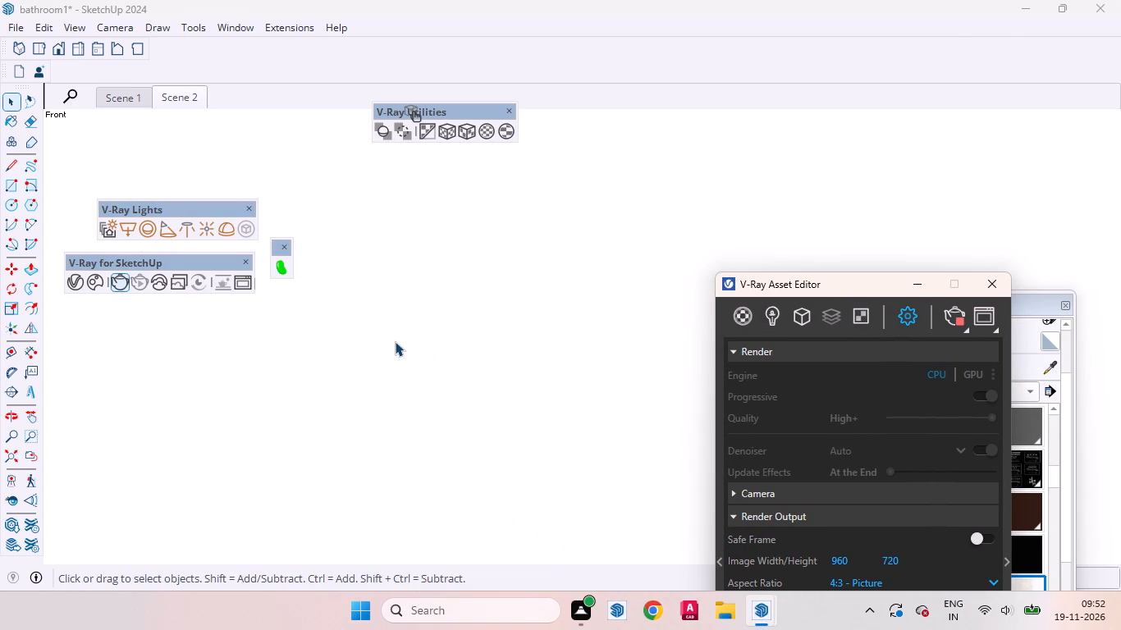
scroll(395, 341, down, 20)
scroll(395, 341, down, 2)
scroll(454, 340, down, 20)
scroll(454, 340, down, 1)
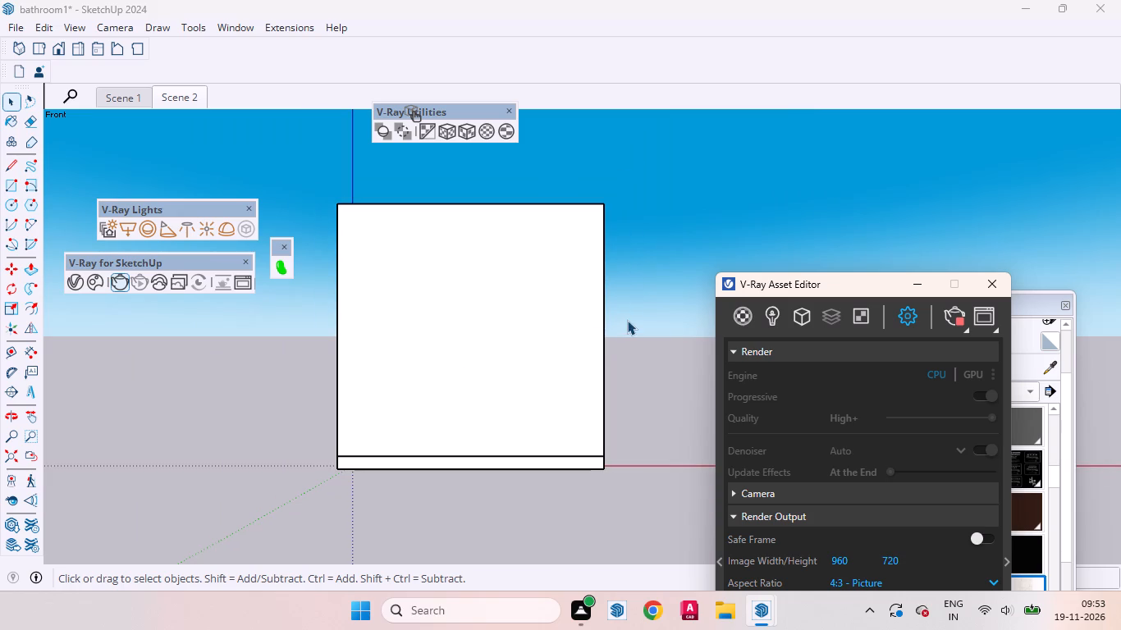
middle_drag(627, 320, 579, 446)
scroll(618, 423, down, 1)
scroll(583, 426, up, 1)
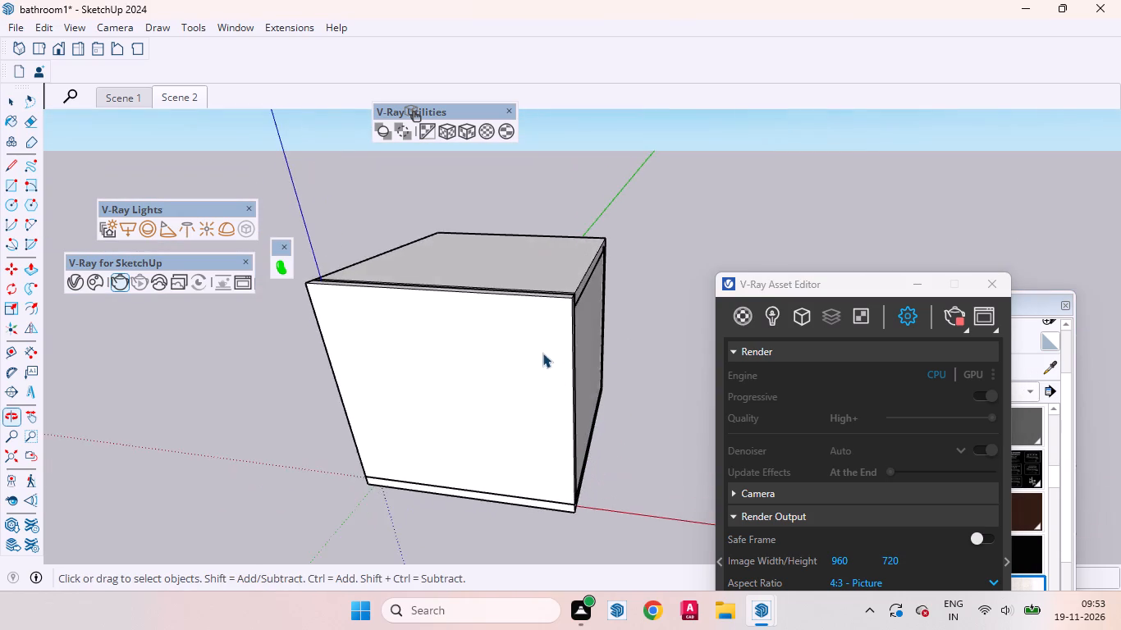
scroll(542, 353, down, 16)
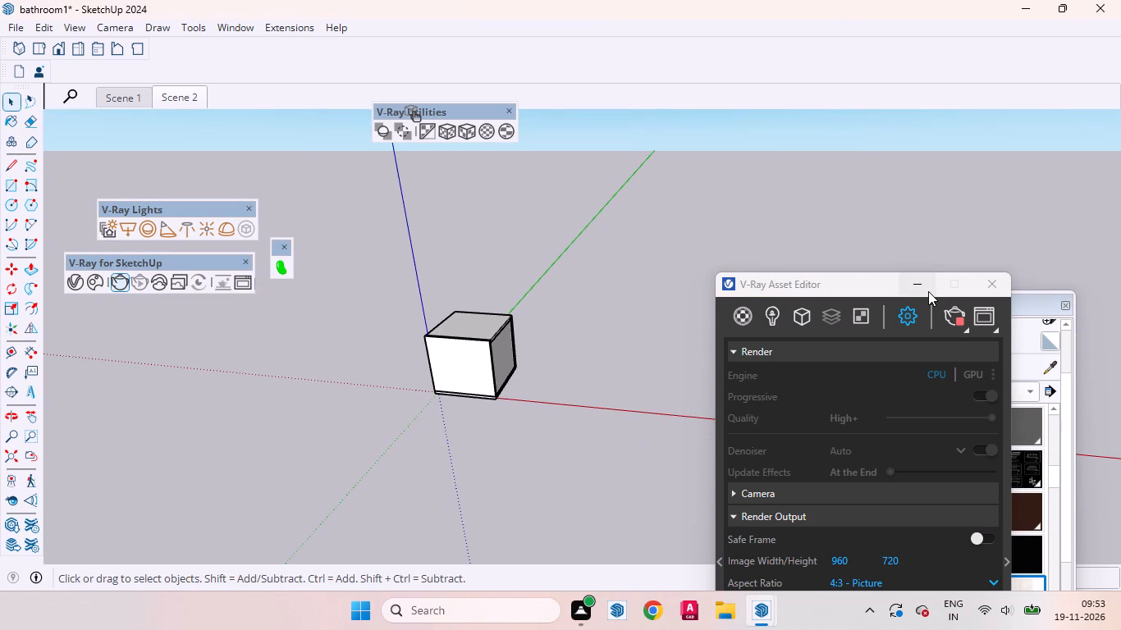
Minimize the V-Ray Asset Editor and view the ground beside the room's outer corner up close.
click(928, 291)
scroll(501, 386, up, 6)
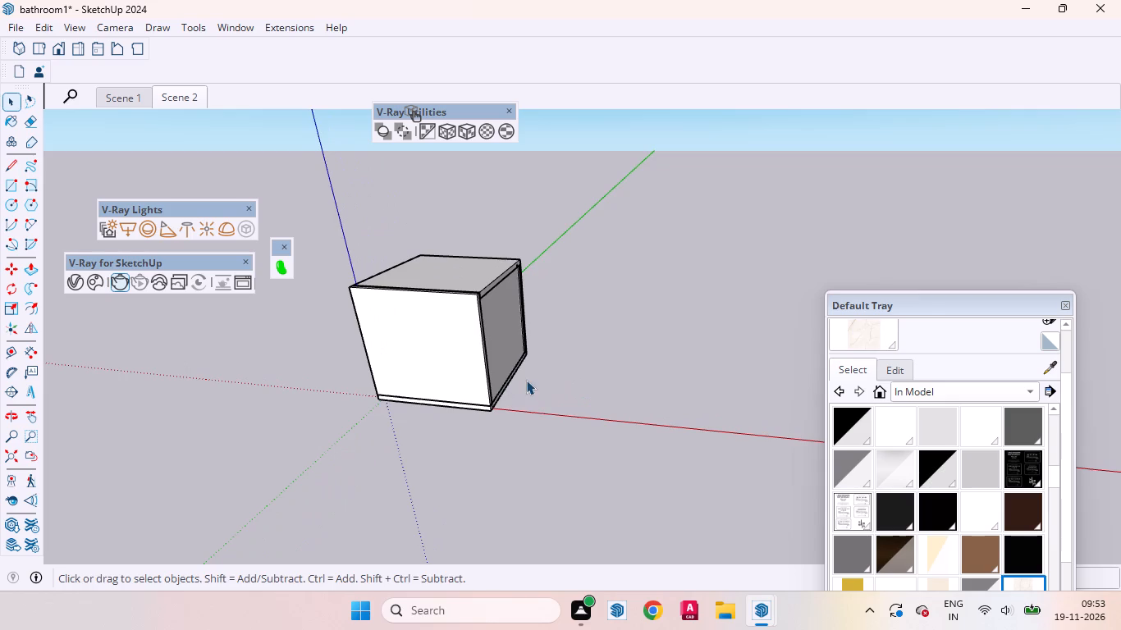
middle_drag(529, 384, 554, 456)
scroll(565, 388, up, 4)
scroll(352, 373, down, 5)
scroll(534, 431, up, 1)
scroll(537, 433, down, 1)
scroll(511, 444, up, 7)
middle_drag(531, 393, 448, 533)
scroll(487, 396, up, 3)
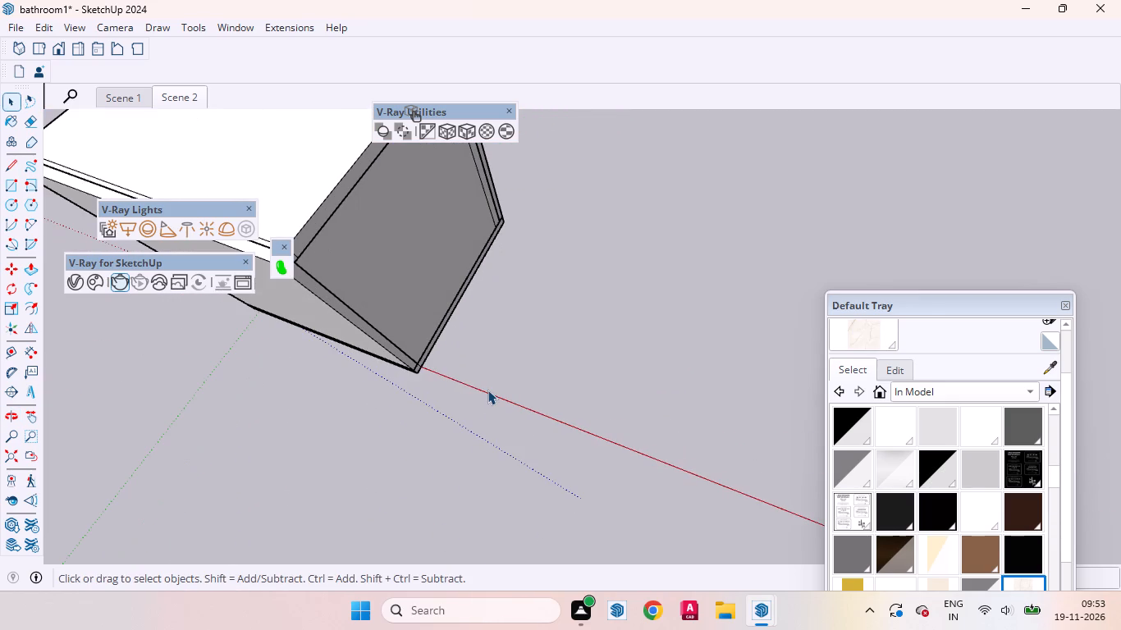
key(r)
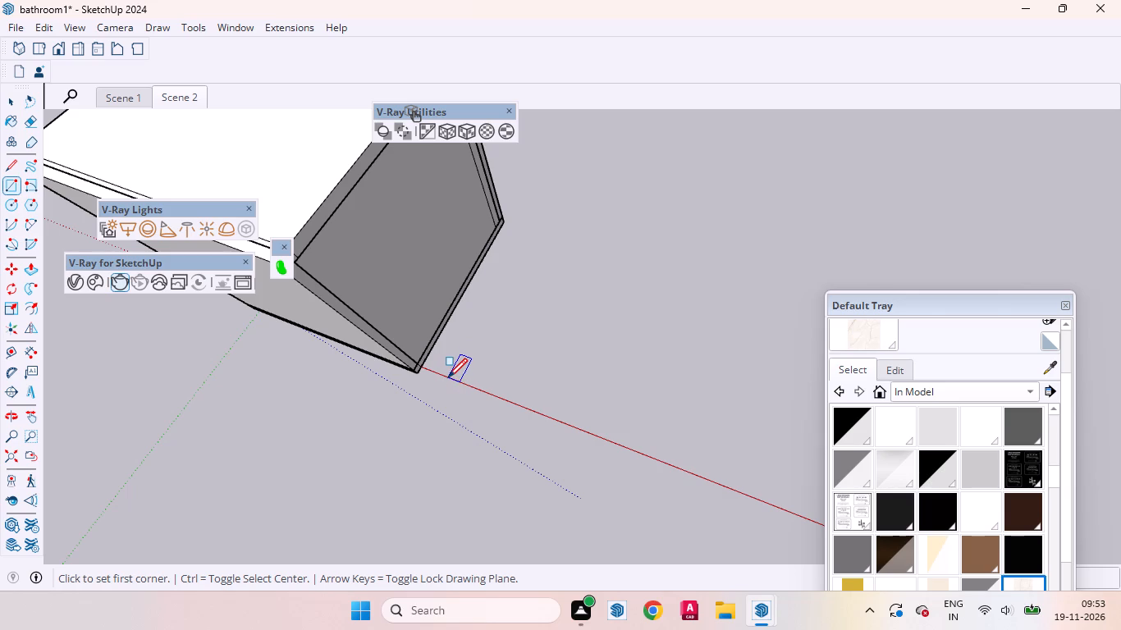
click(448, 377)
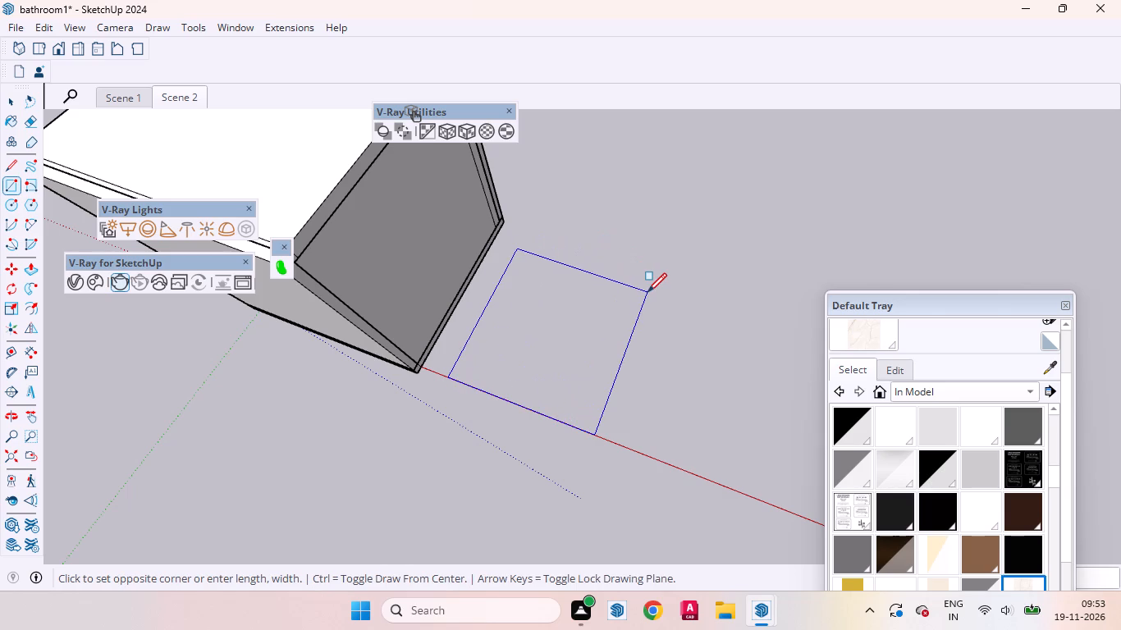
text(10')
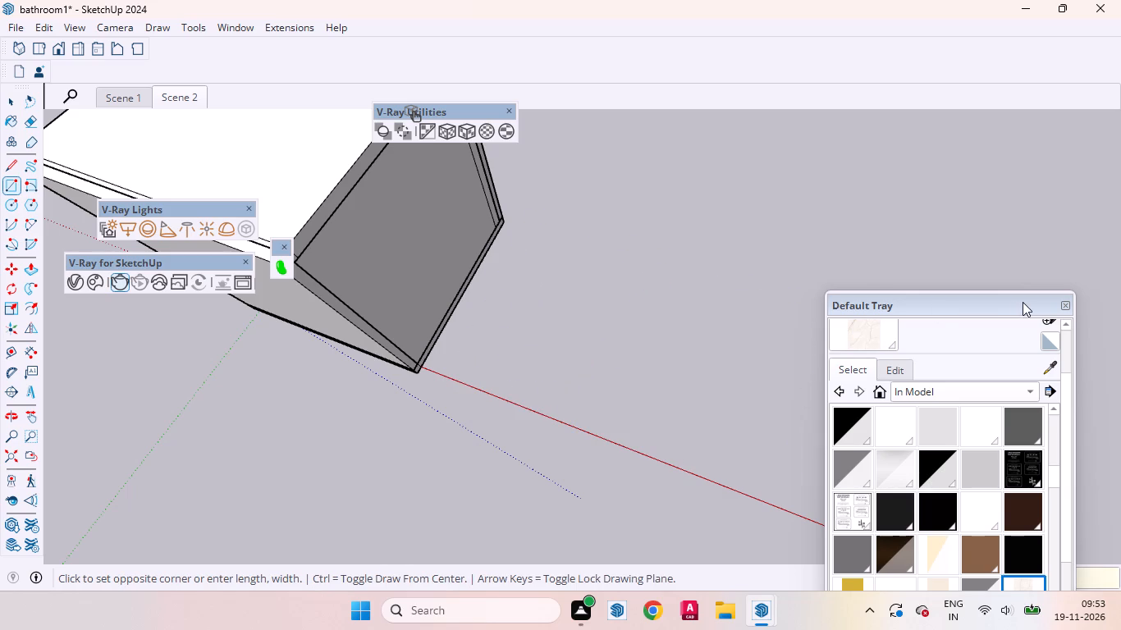
Move the Default Tray clear of the dimensions readout.
drag(1011, 302, 849, 308)
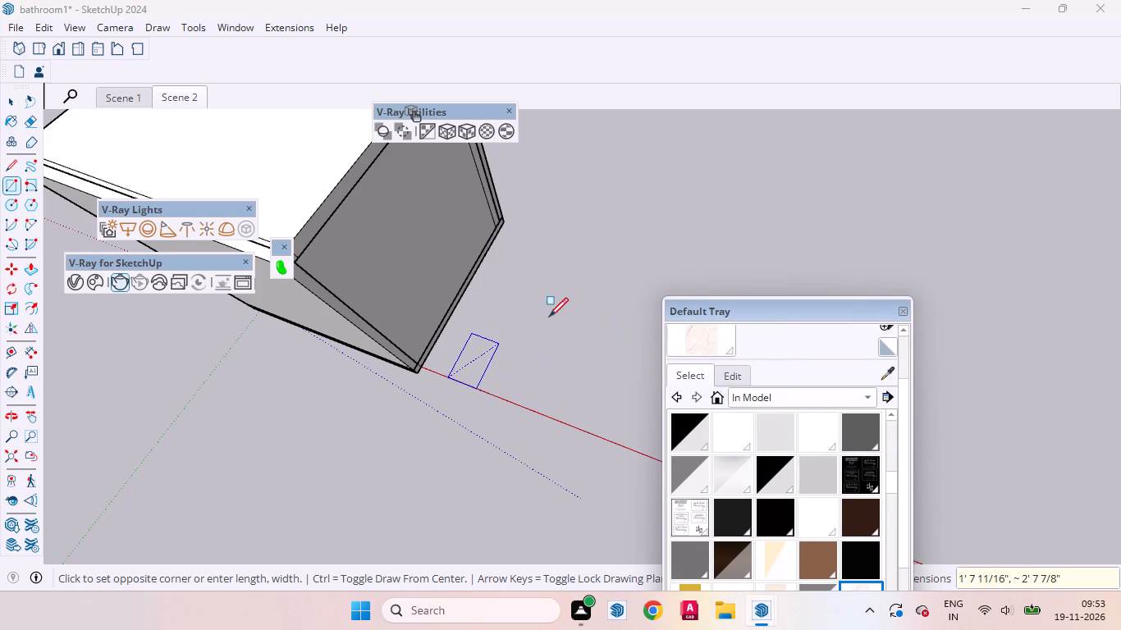
drag(795, 316, 995, 93)
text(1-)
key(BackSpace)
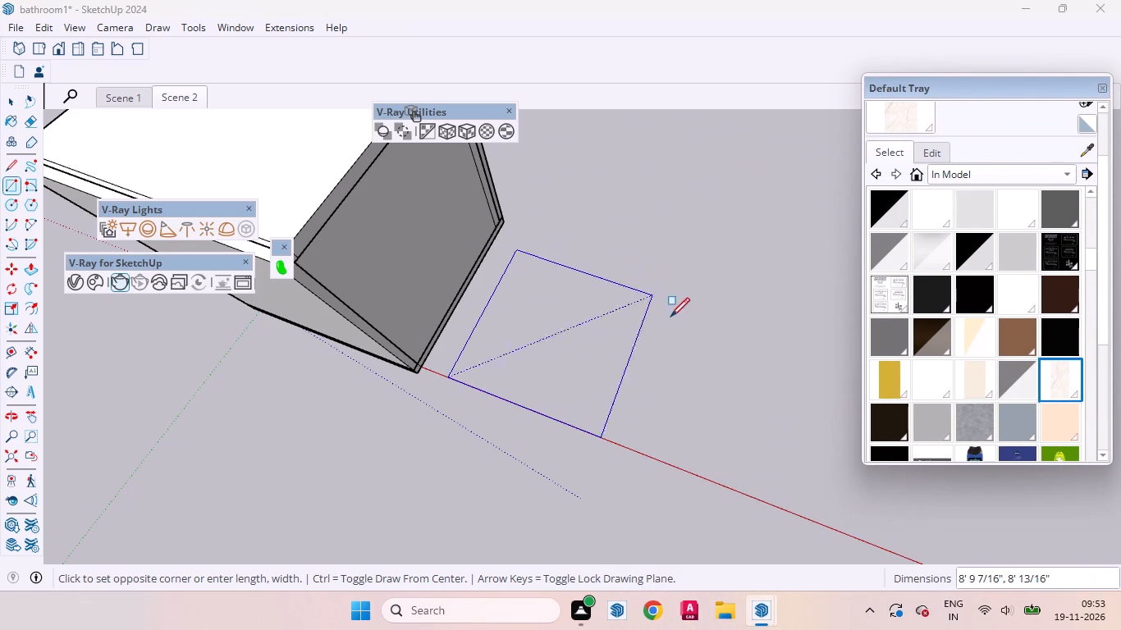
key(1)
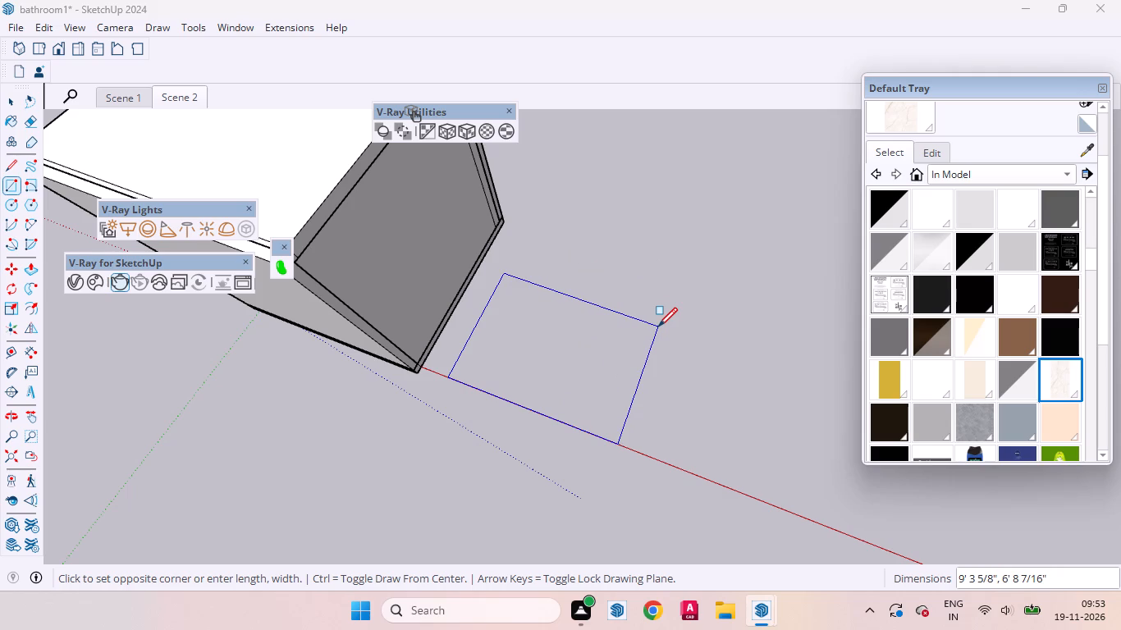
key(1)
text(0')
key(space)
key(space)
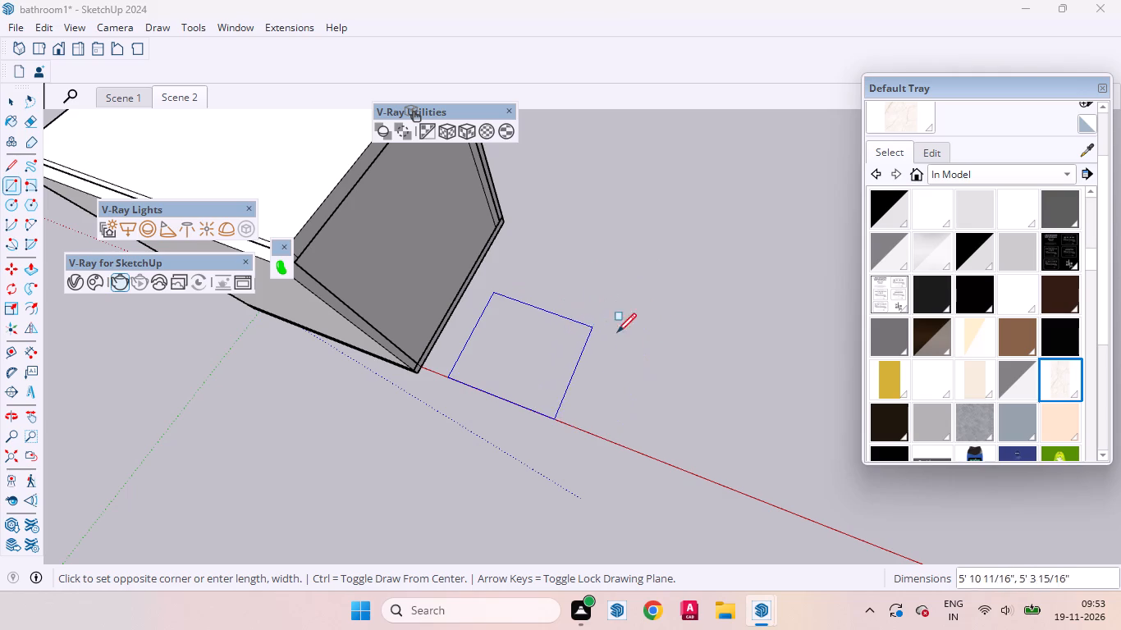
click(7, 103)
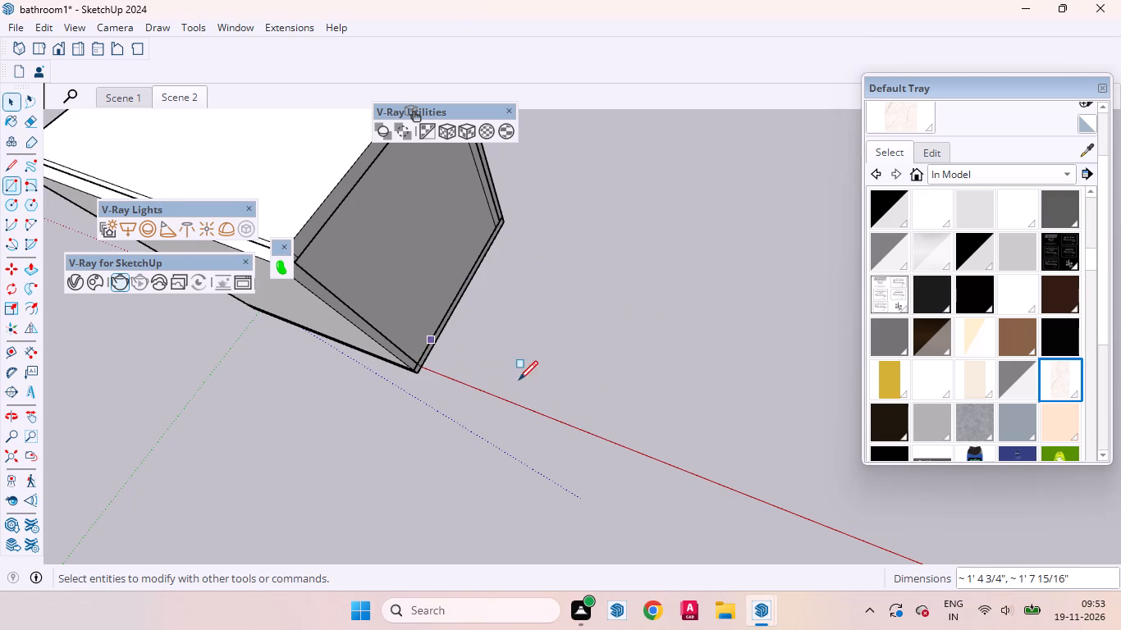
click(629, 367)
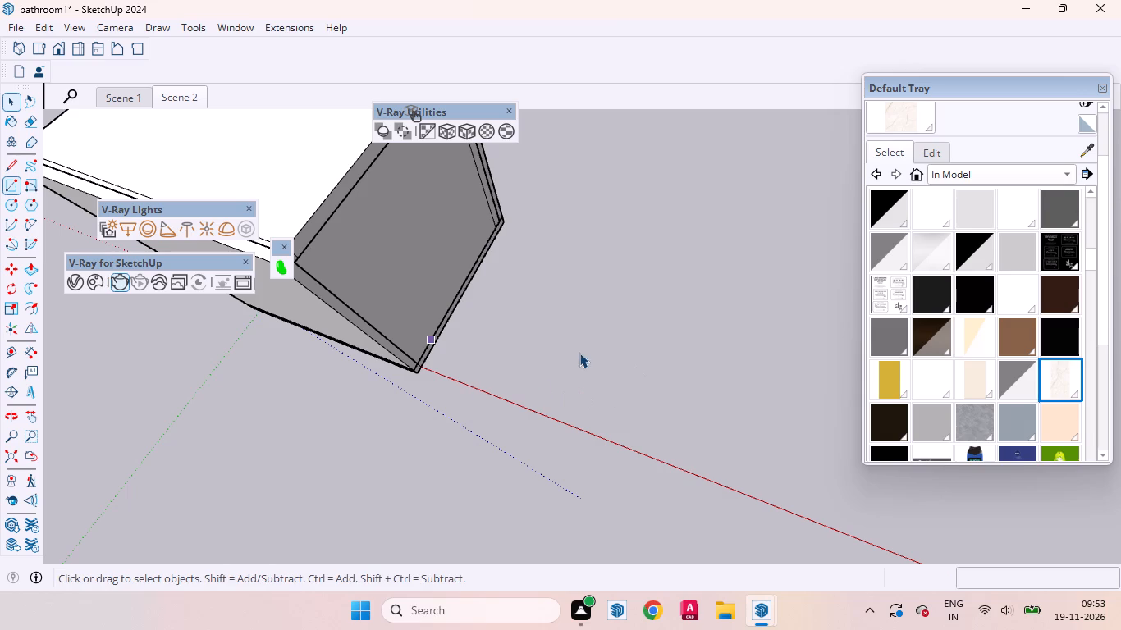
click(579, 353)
Draw a 10' by 10' rectangle on the ground along the red axis, just beside the room's outer corner.
scroll(663, 340, down, 4)
key(r)
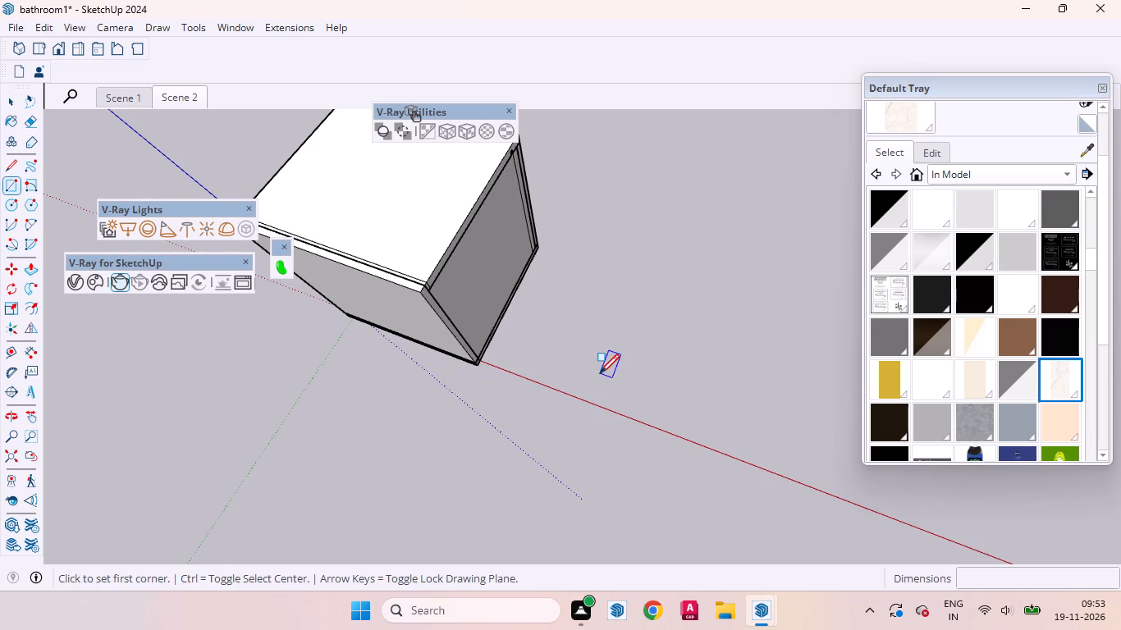
click(496, 367)
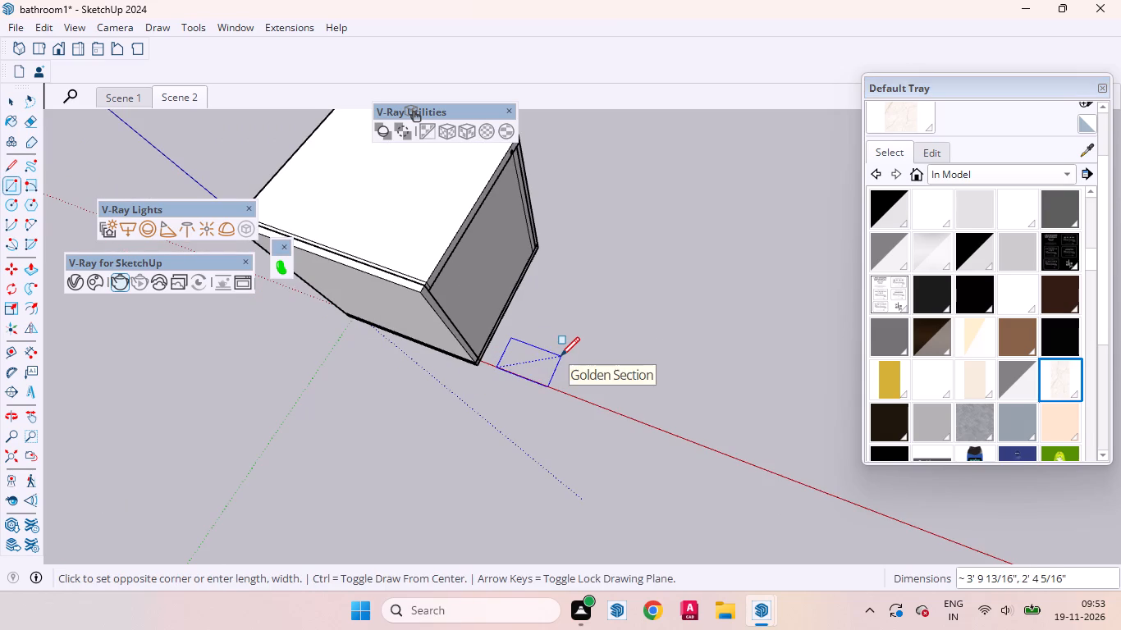
text(10',10')
key(Return)
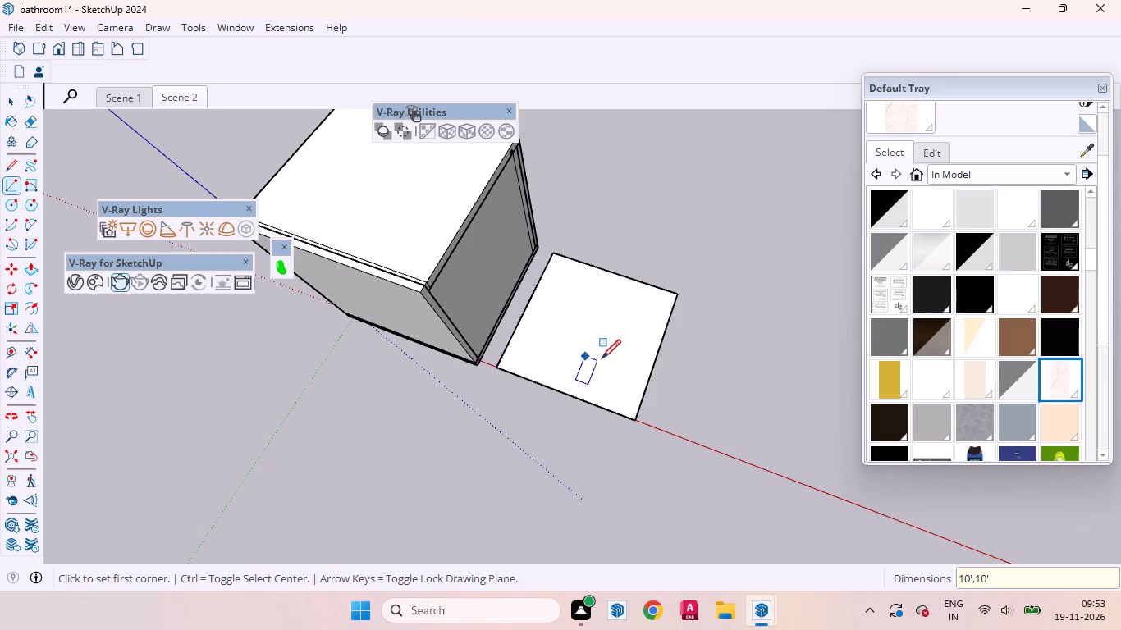
Push/Pull the new 10' square face up by 6 inches into a slab.
key(space)
click(630, 363)
key(p)
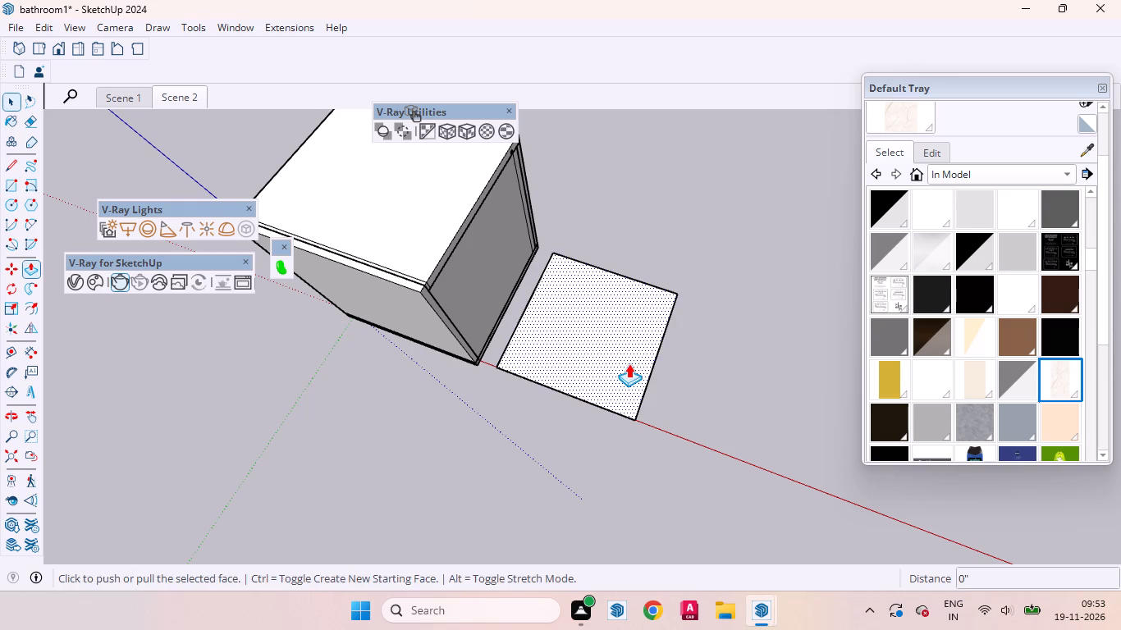
click(629, 363)
key(6)
key(Return)
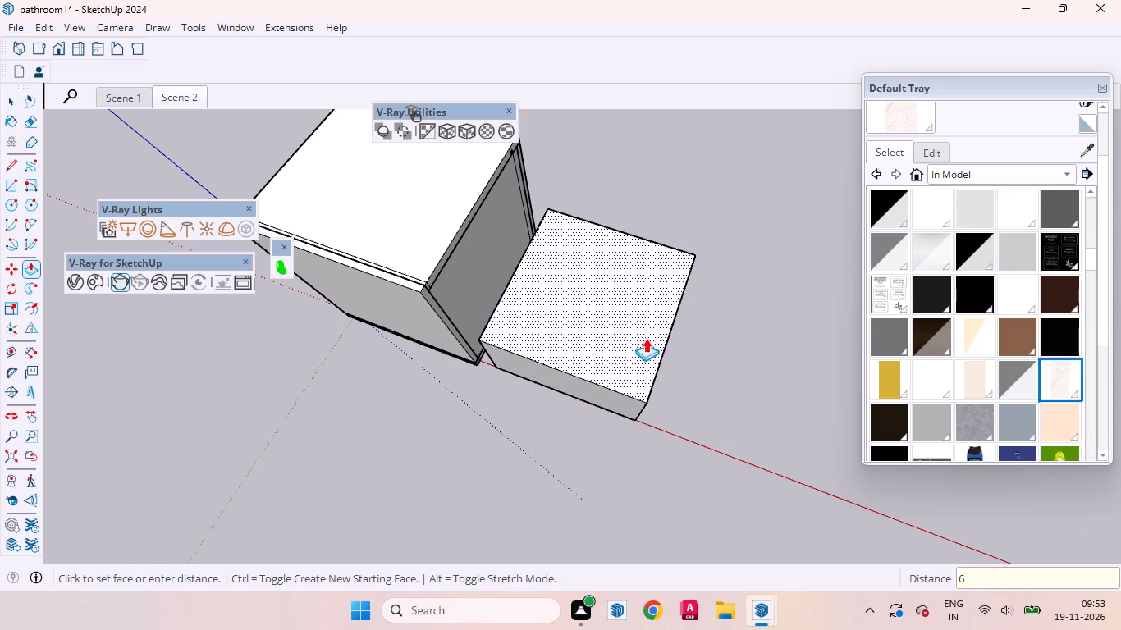
Select all of the new slab's connected geometry and make it a group.
key(space)
triple_click(615, 361)
triple_click(614, 361)
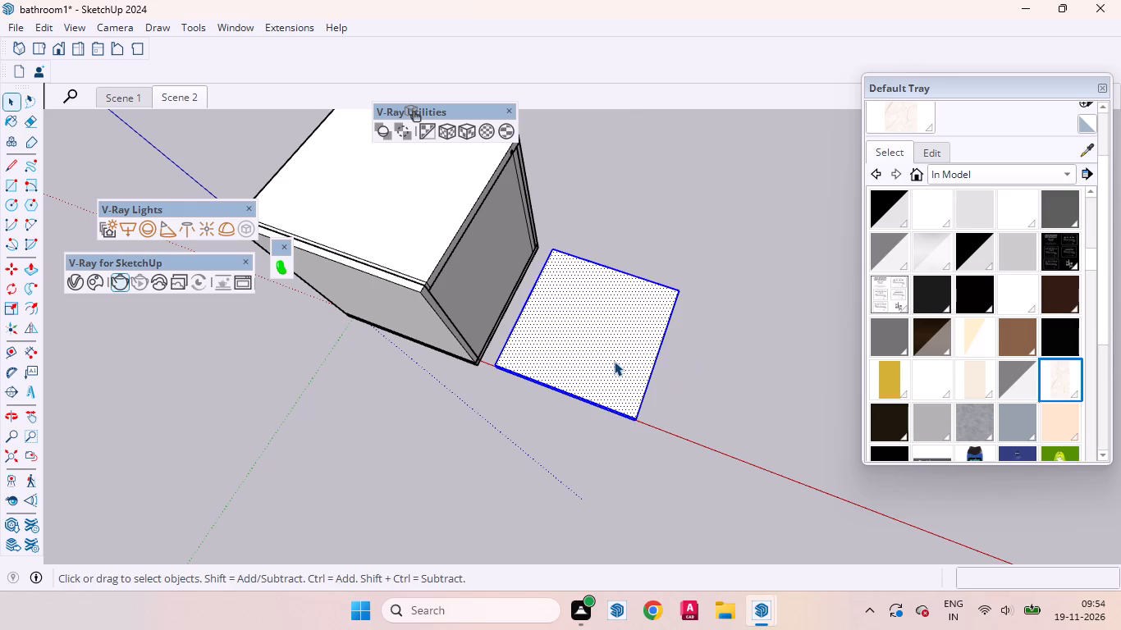
right_click(614, 361)
click(670, 154)
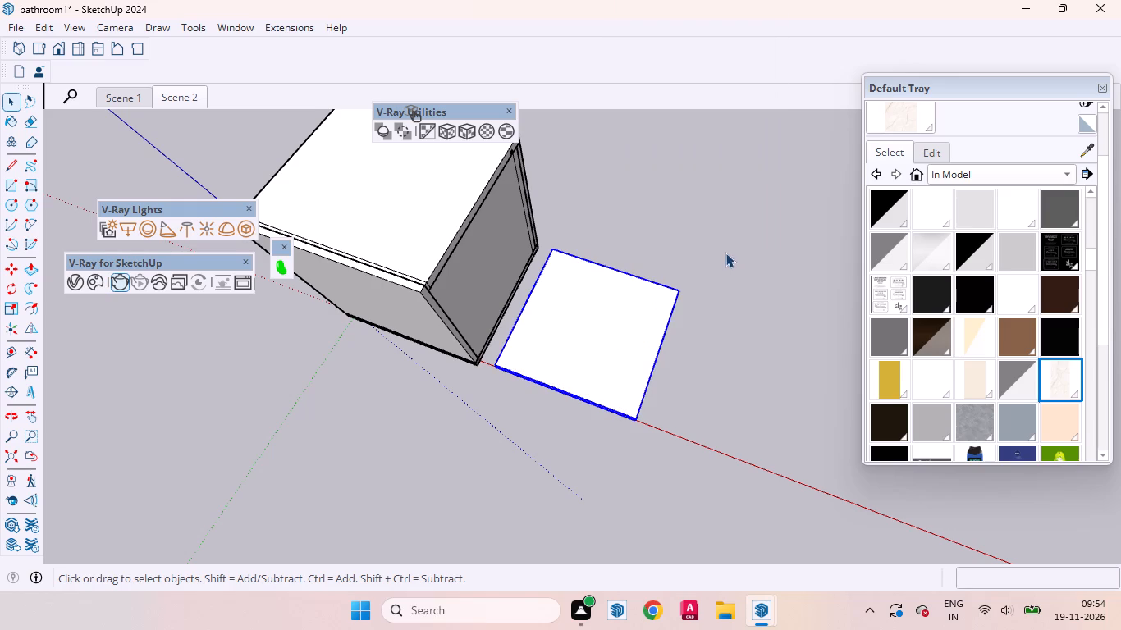
click(726, 254)
Set the camera's field of view to 35 degrees and view the room and slab from above at an angle.
middle_drag(661, 317, 779, 109)
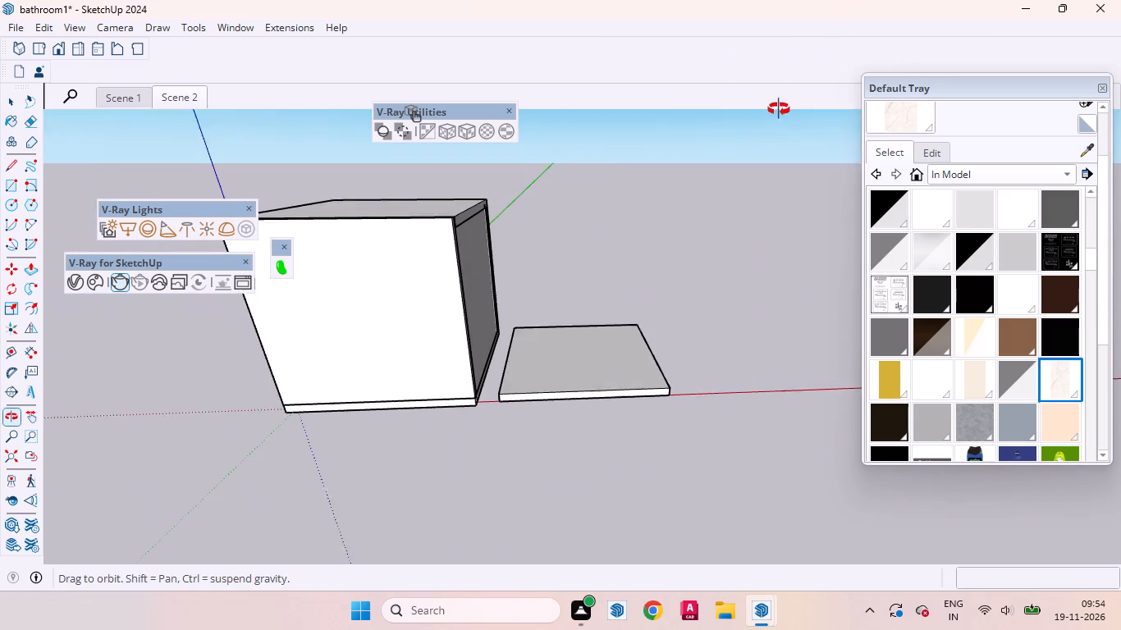
middle_drag(779, 109, 778, 109)
click(17, 439)
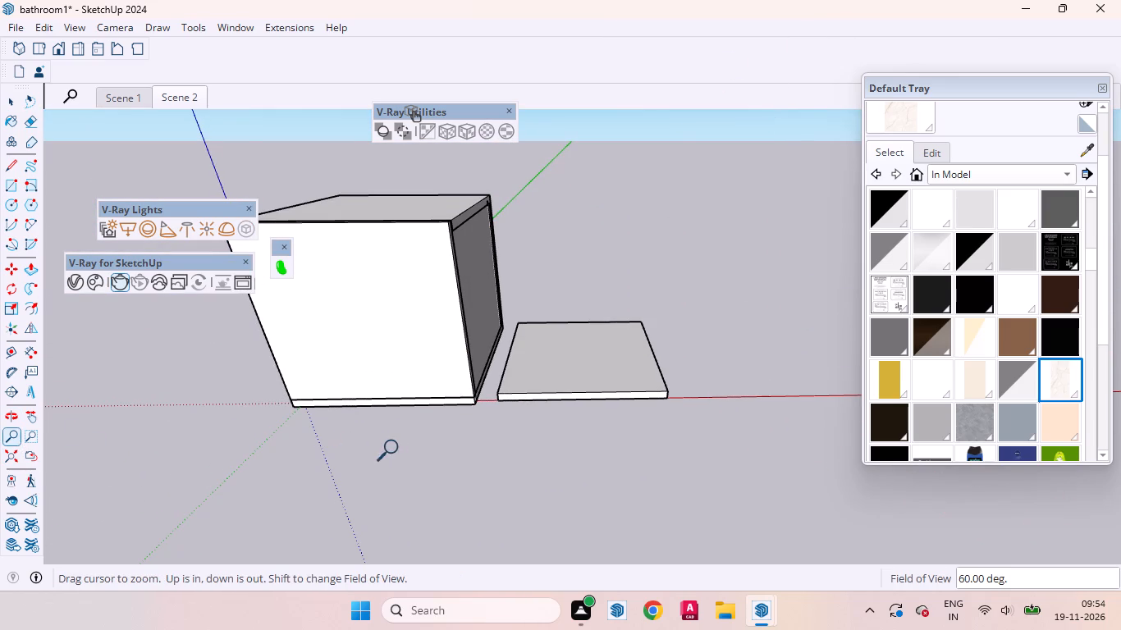
text(35)
key(Return)
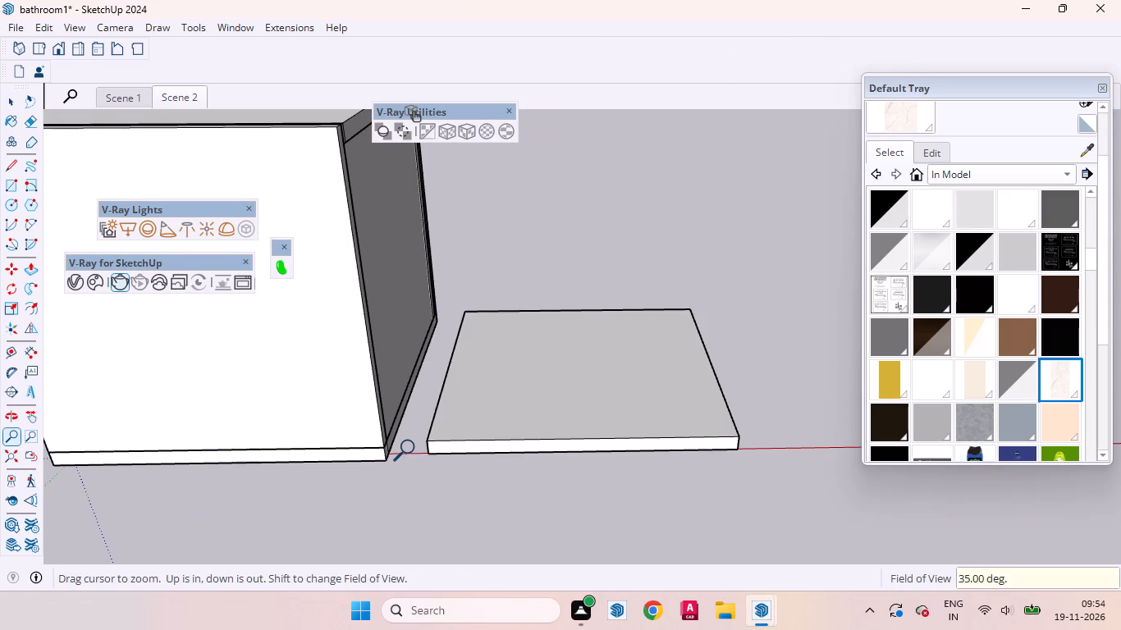
key(space)
middle_drag(637, 426, 566, 303)
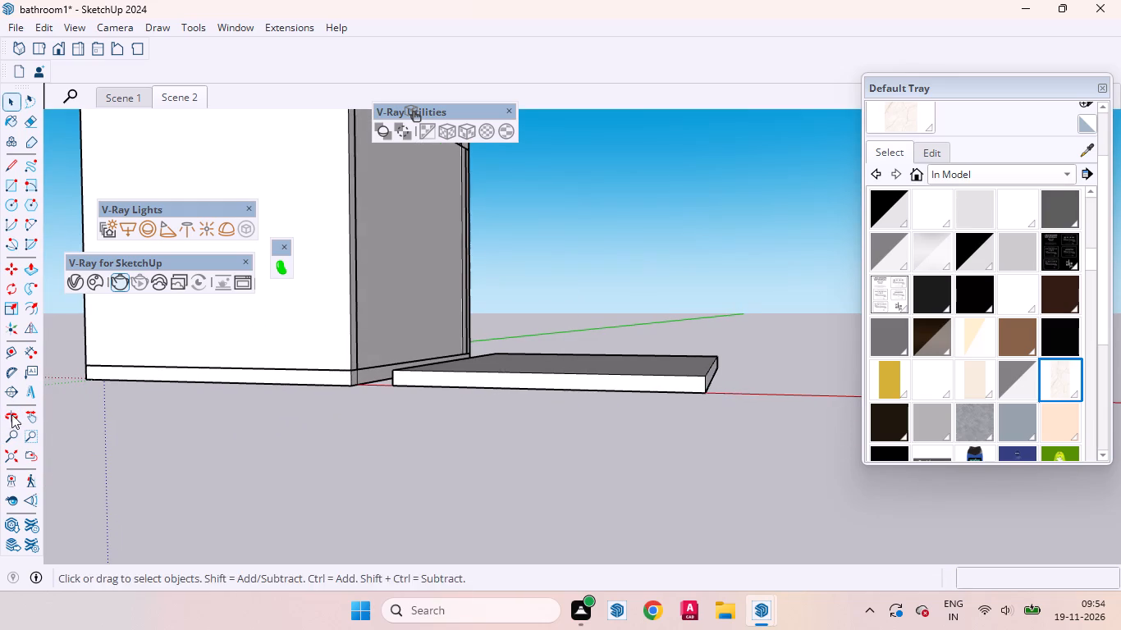
click(12, 439)
key(space)
middle_drag(656, 388, 681, 554)
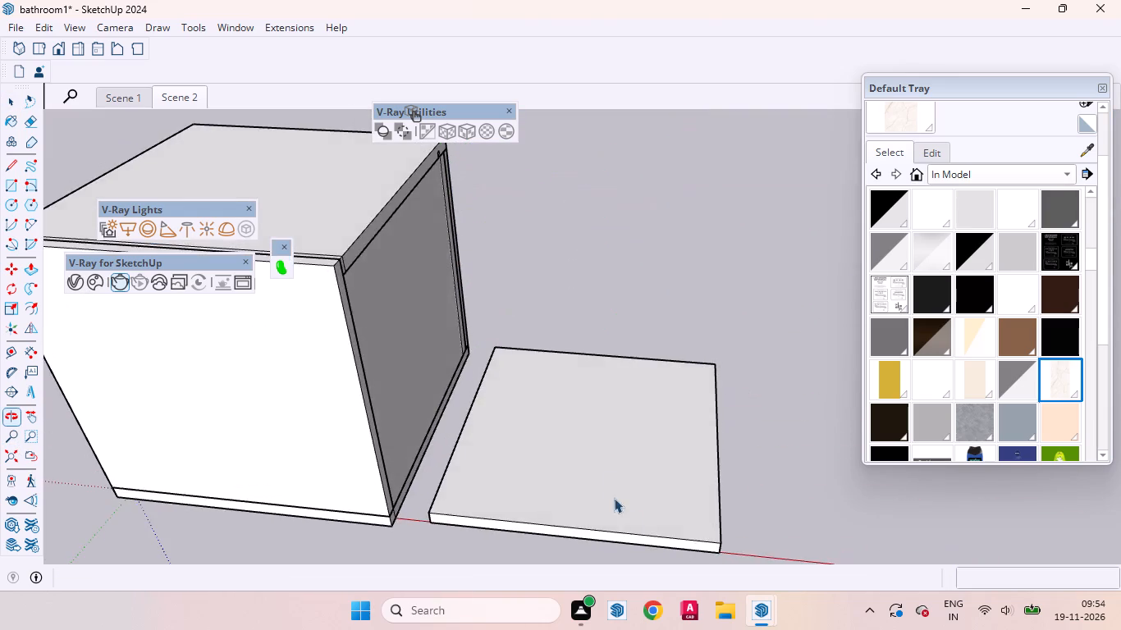
scroll(615, 456, down, 4)
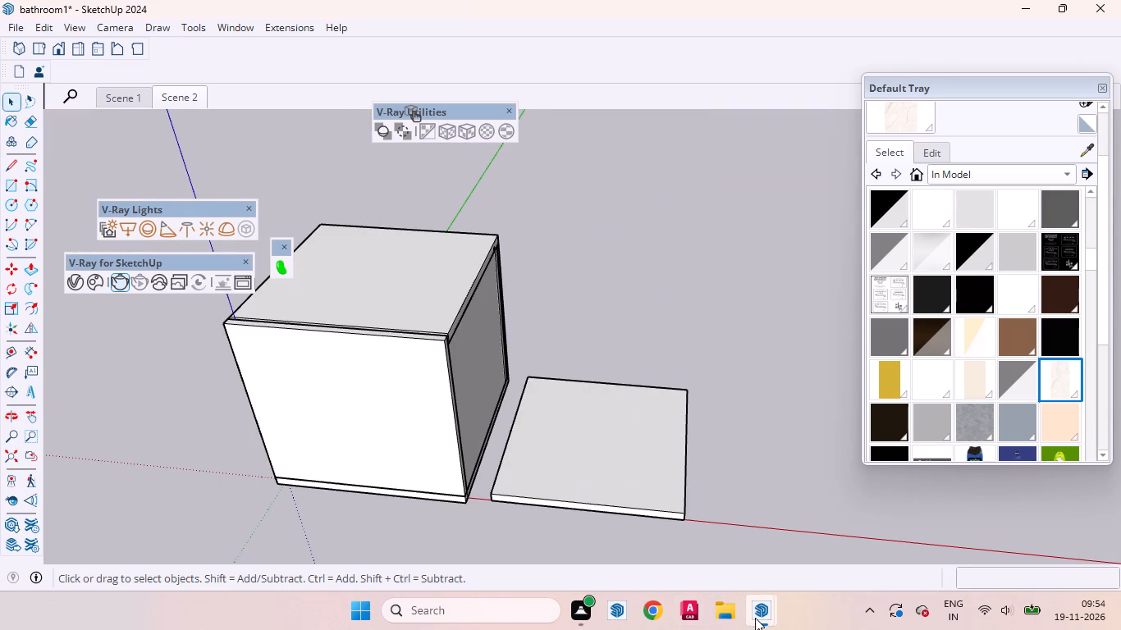
Check the ongoing bathroom render as a whole and around the basin and toilet, and return to the model.
click(766, 612)
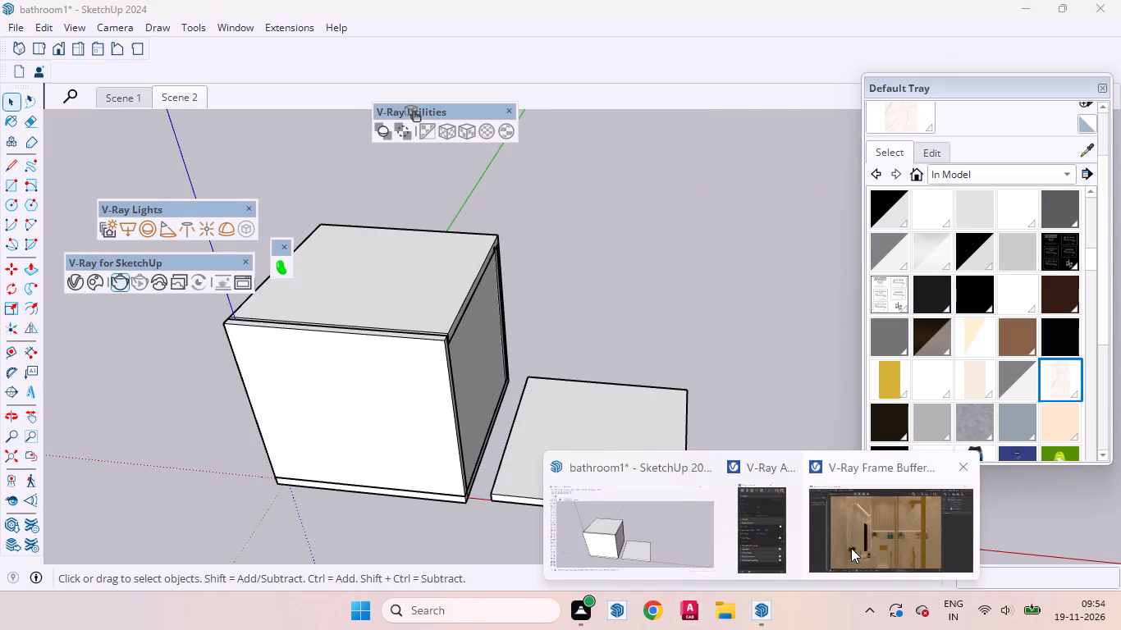
click(868, 542)
scroll(686, 429, down, 1)
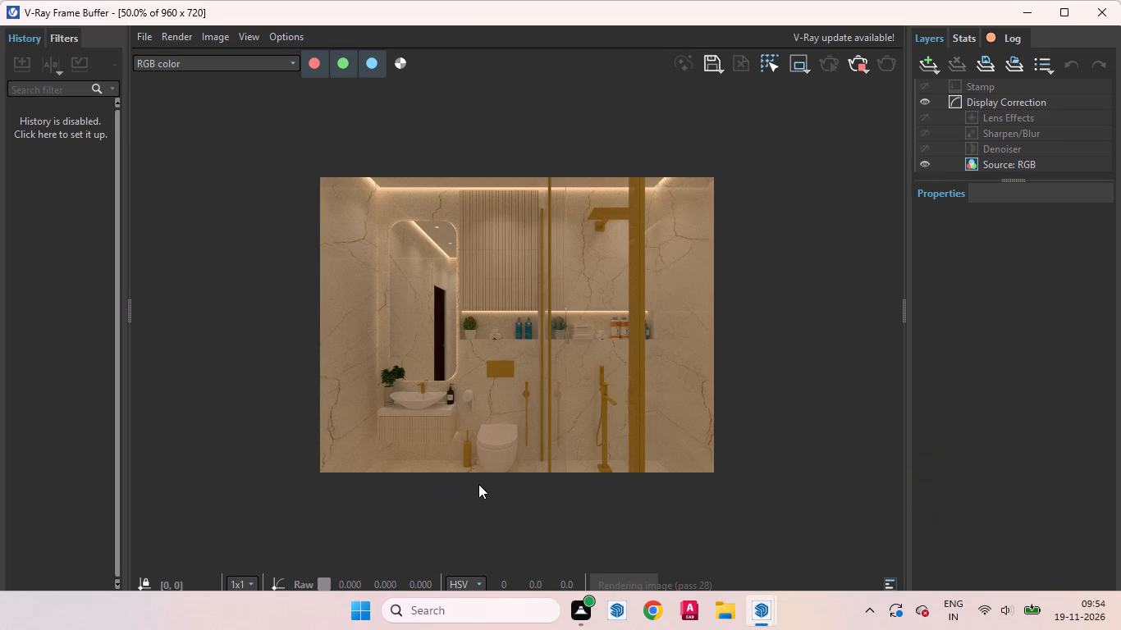
scroll(478, 484, up, 1)
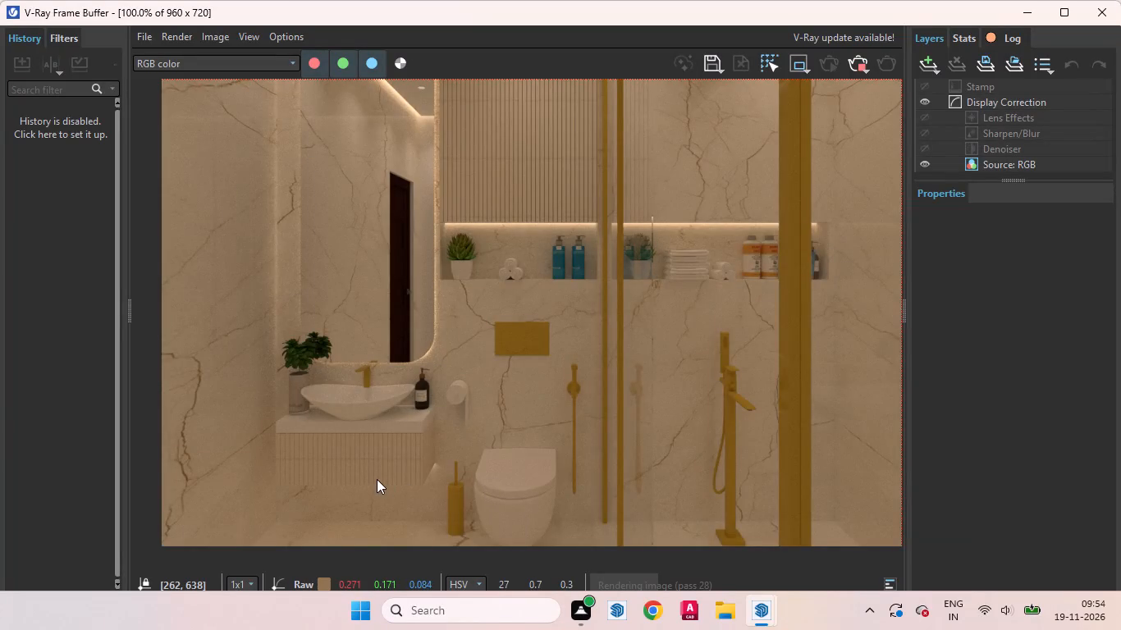
middle_drag(377, 479, 512, 387)
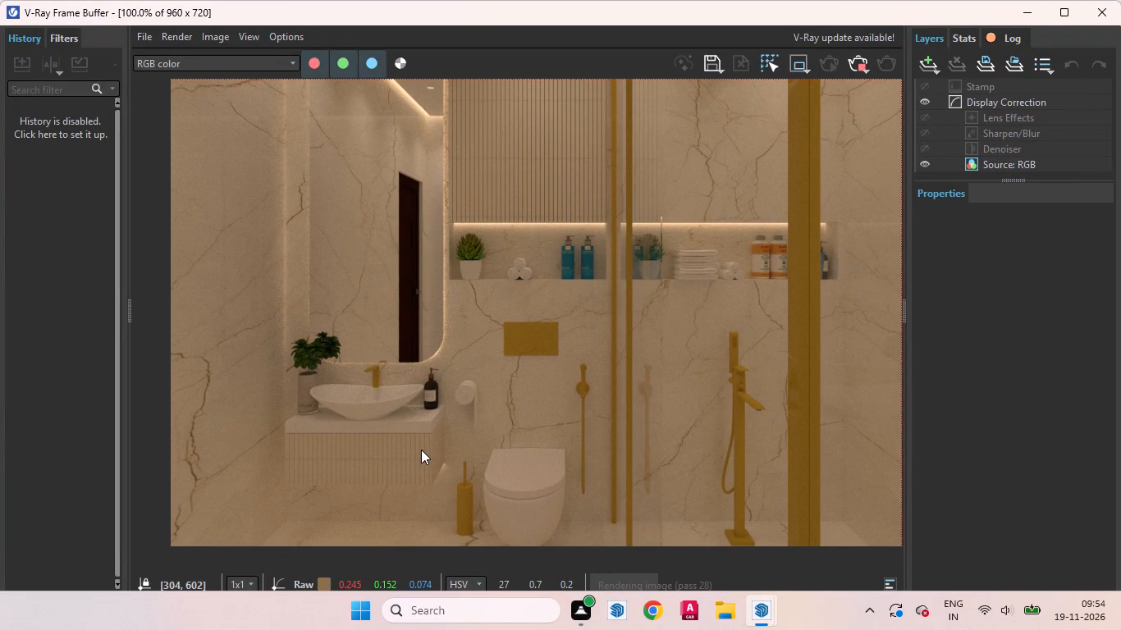
scroll(421, 450, down, 1)
scroll(551, 423, down, 1)
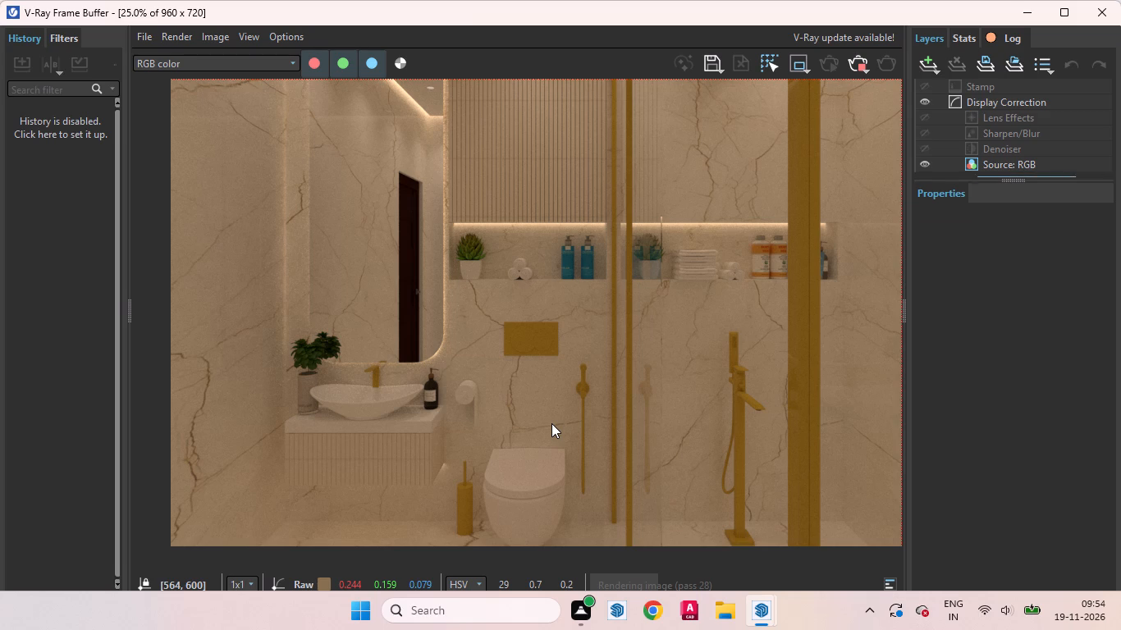
scroll(537, 344, up, 1)
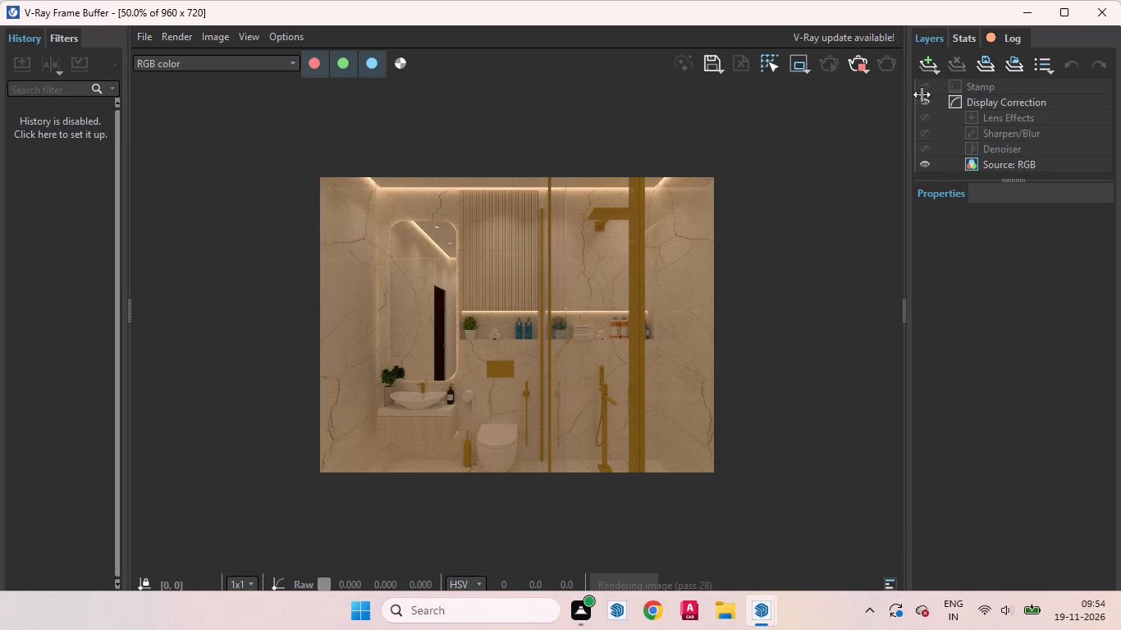
click(1025, 11)
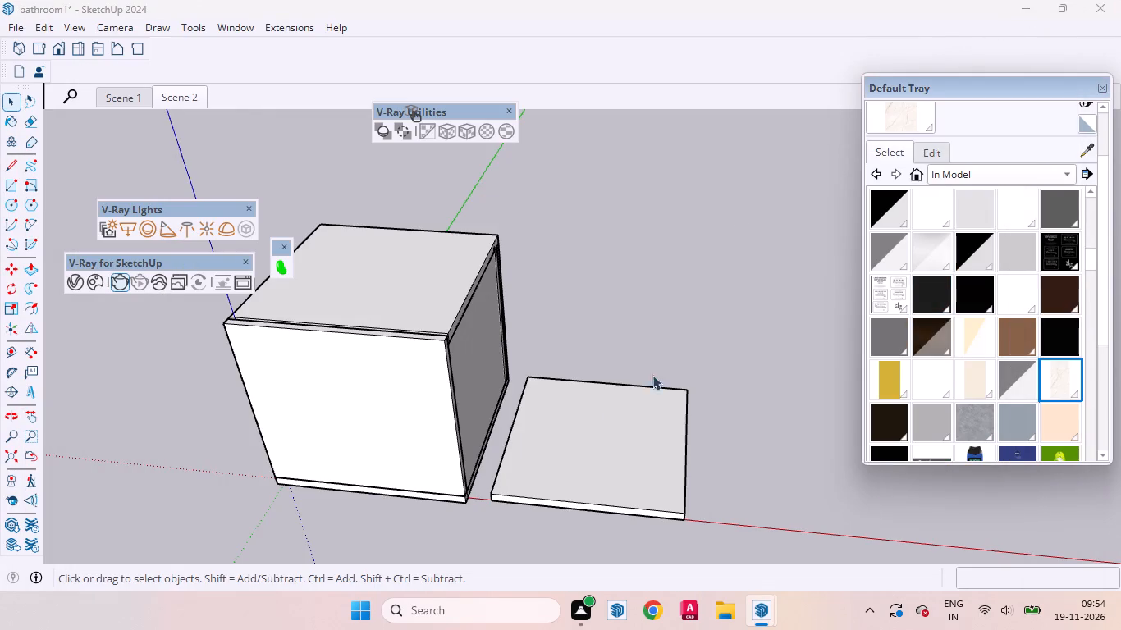
Select the slab group beside the room.
click(599, 431)
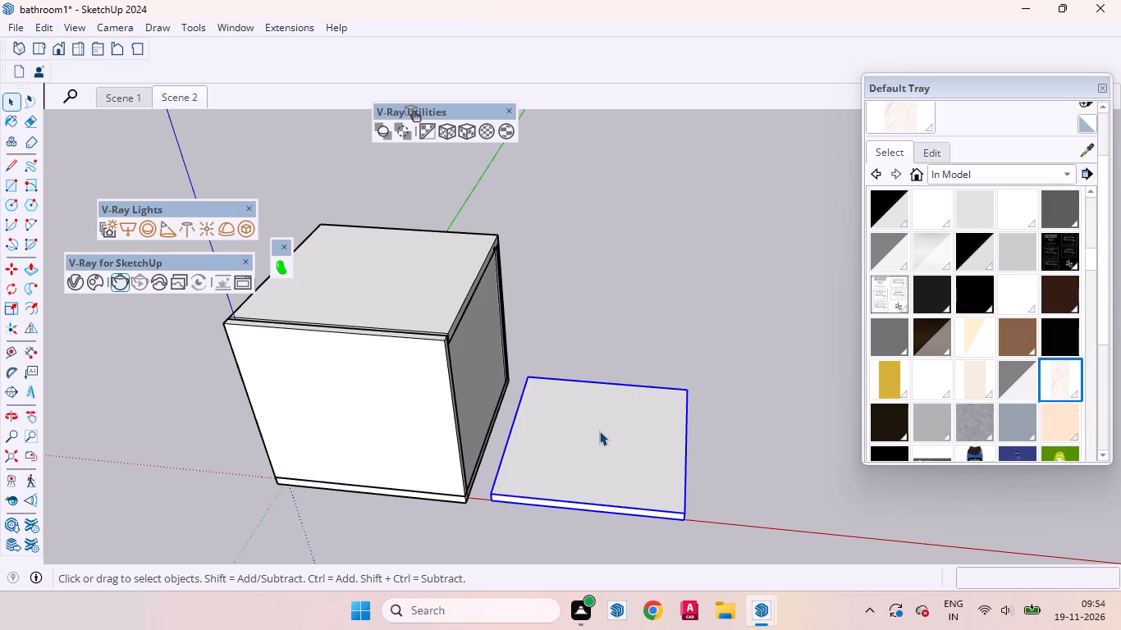
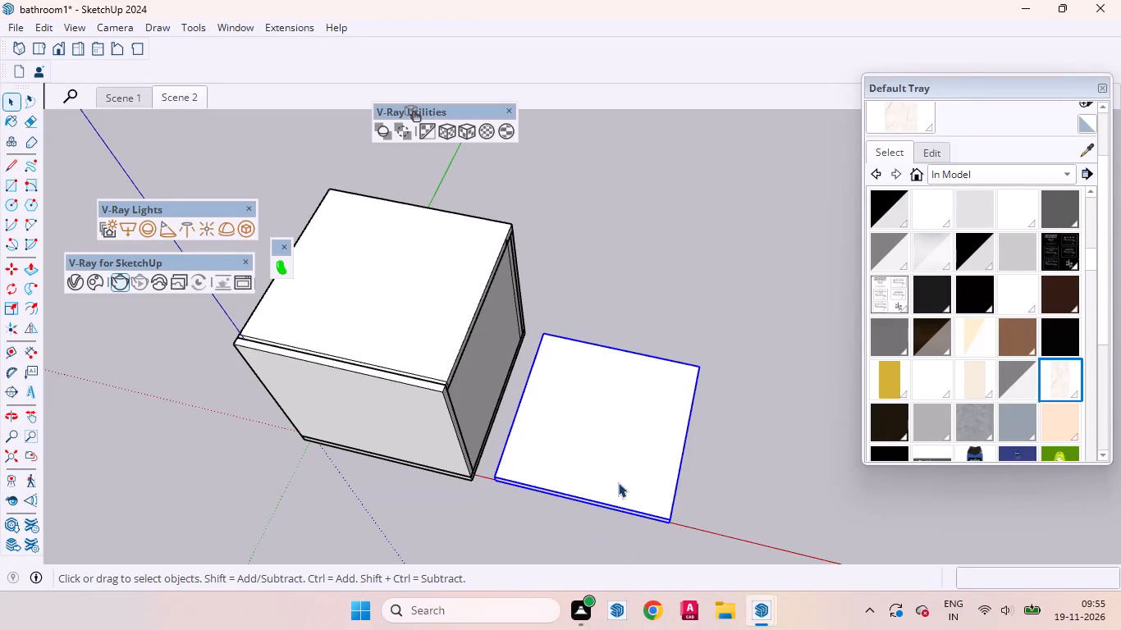
Place guides 4.5" inside the slab's edge beside the room and inside its opposite outer edge.
scroll(564, 413, up, 3)
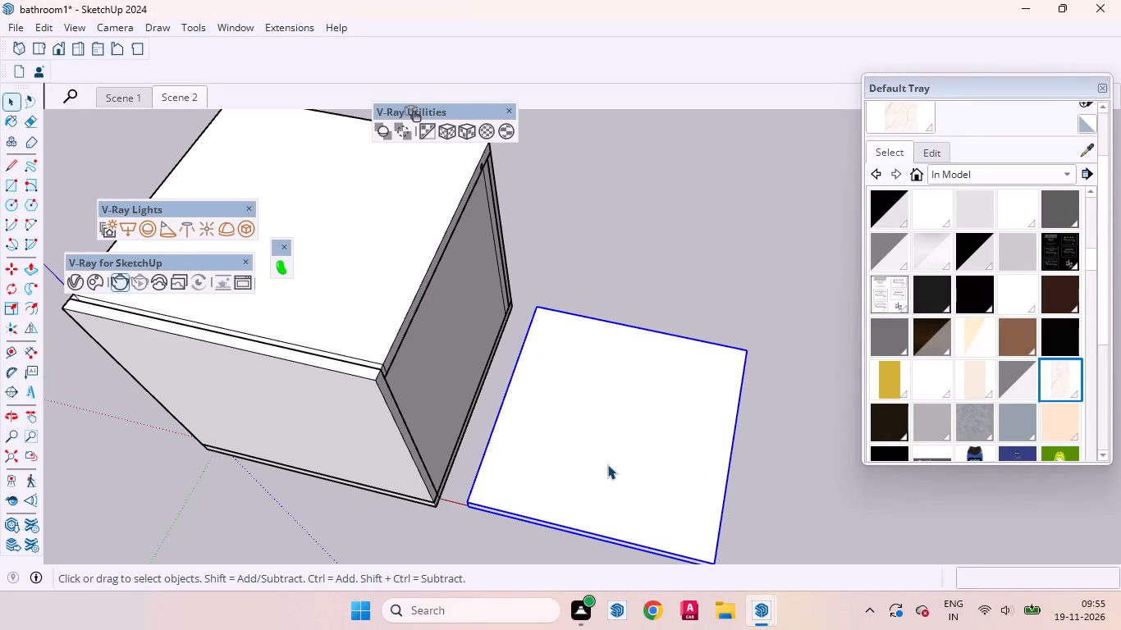
scroll(547, 464, up, 3)
key(t)
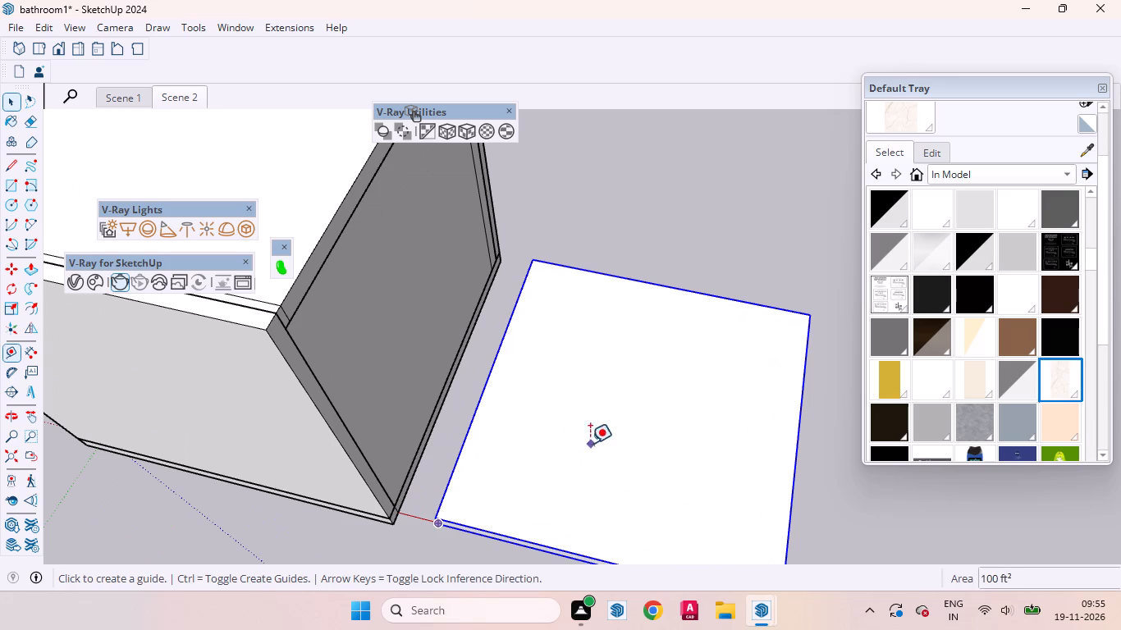
click(489, 359)
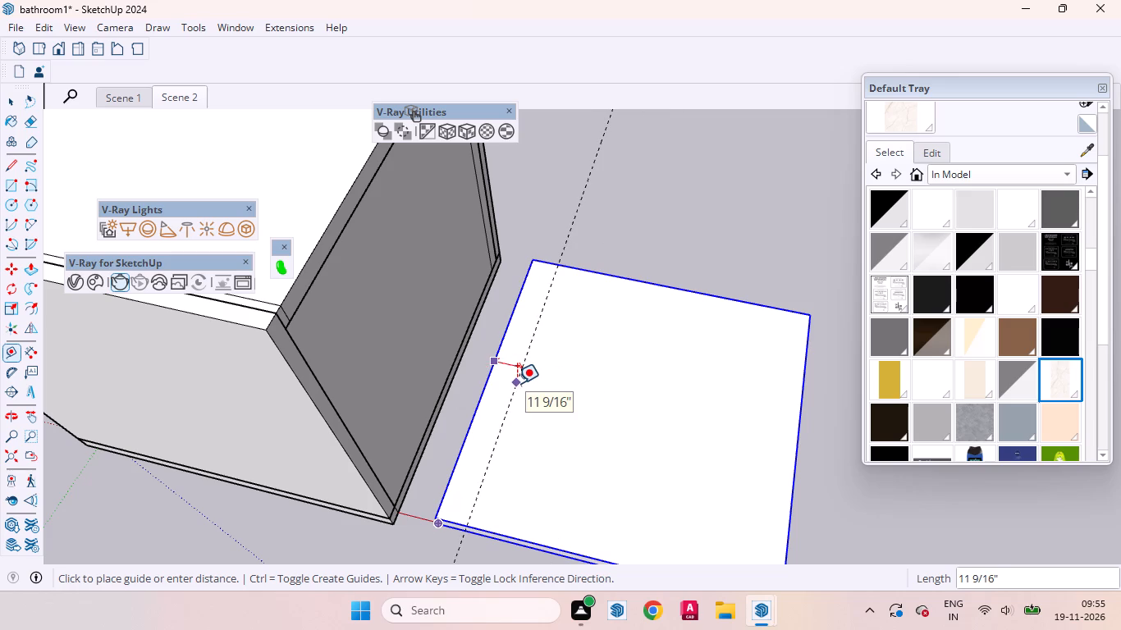
text(4.5)
key(Return)
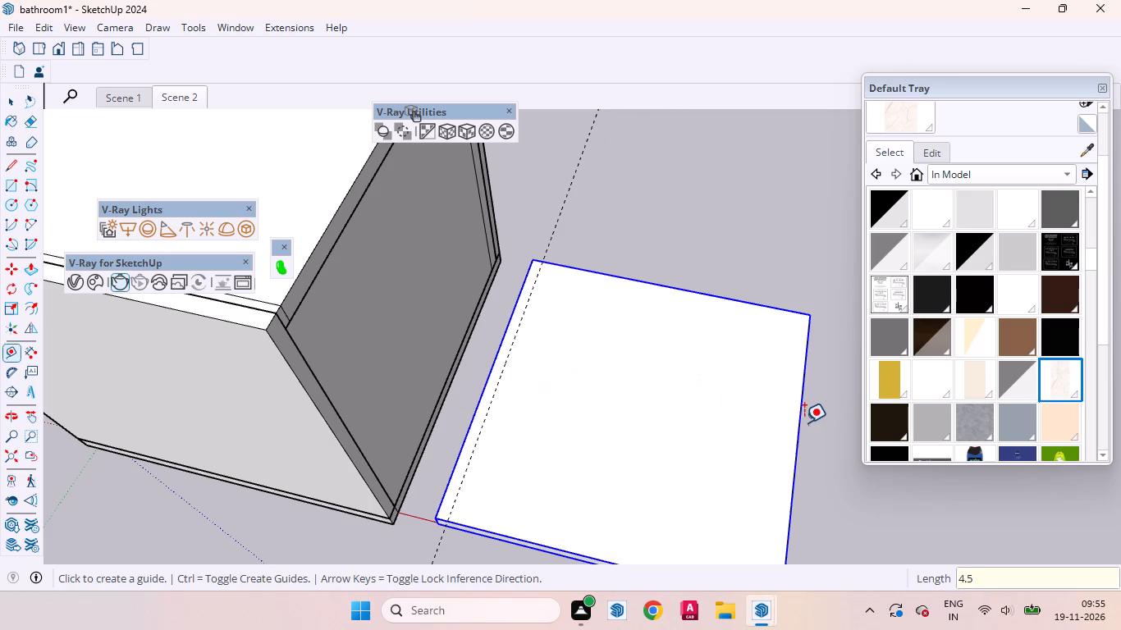
click(799, 415)
text(4.5)
key(Return)
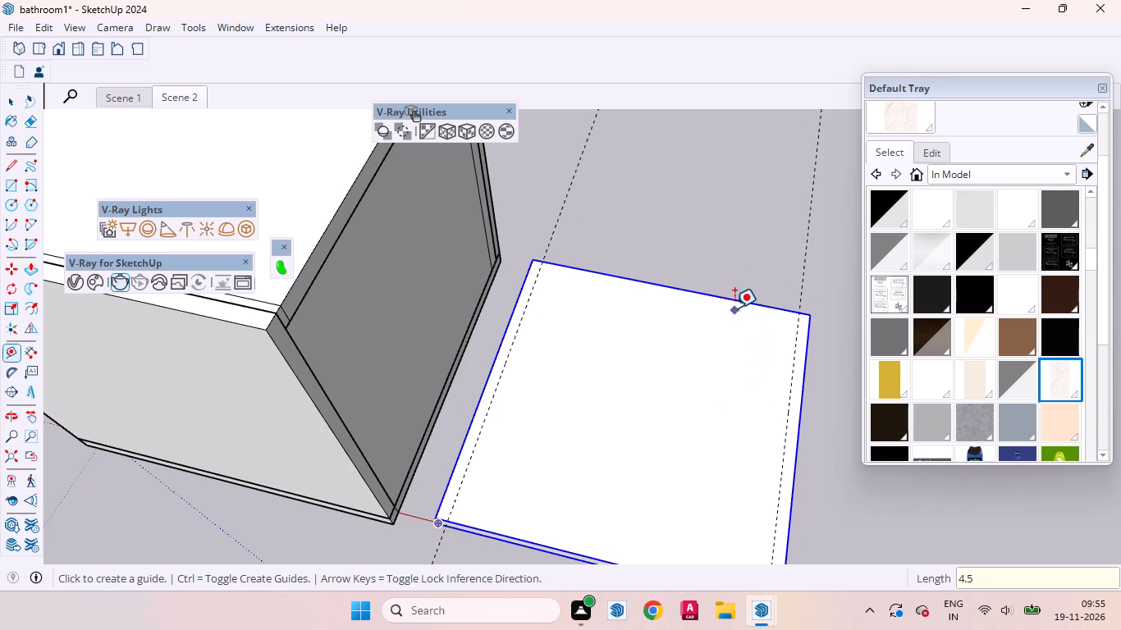
Place guides 4.5" inside the slab's back edge and inside its front edge along the red axis.
click(733, 303)
text(4.5)
key(Return)
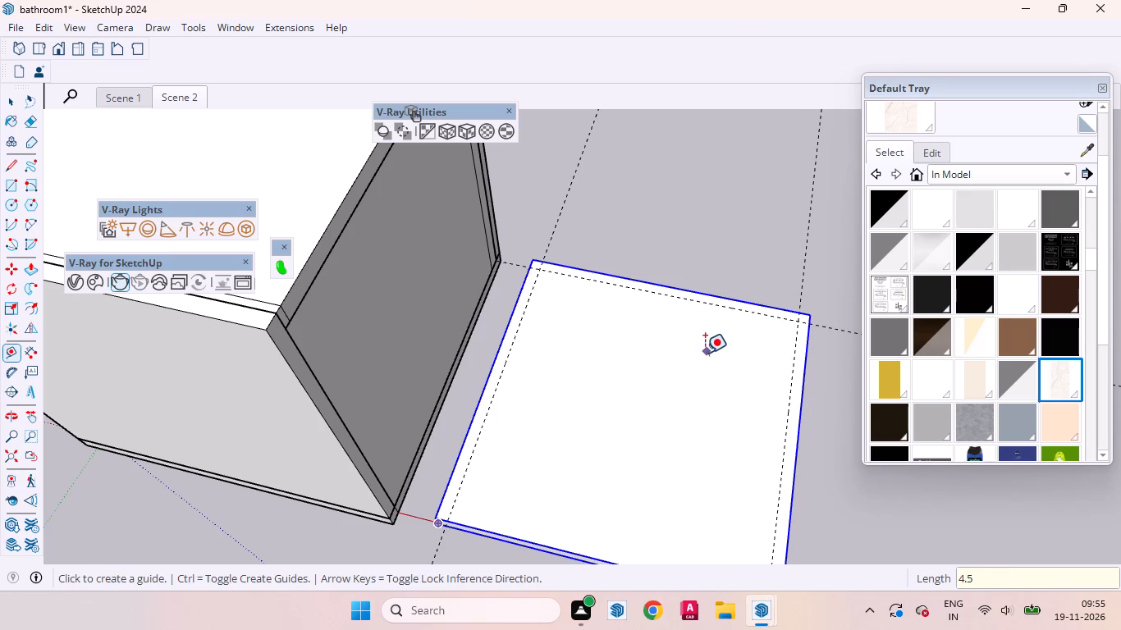
scroll(560, 359, down, 3)
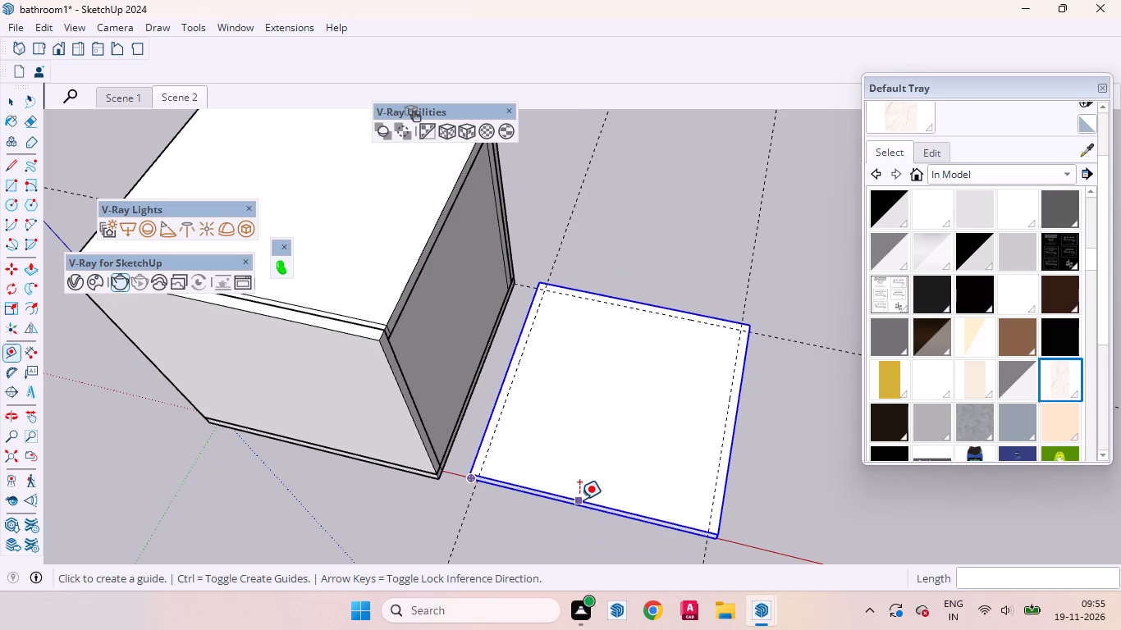
click(579, 500)
key(4)
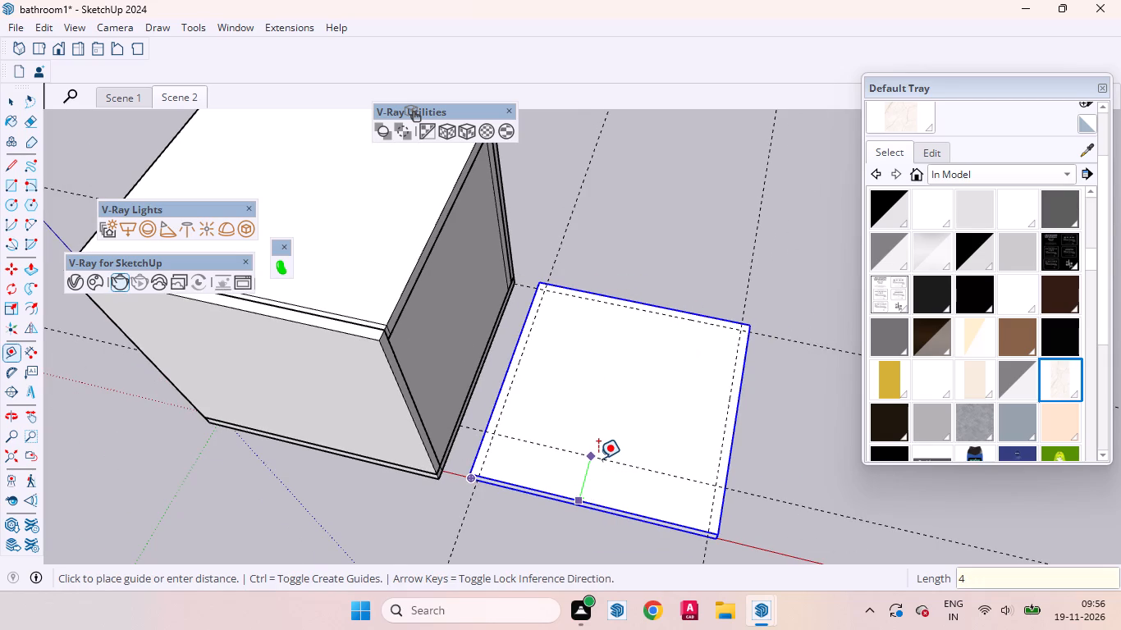
key(period)
key(5)
key(Return)
key(space)
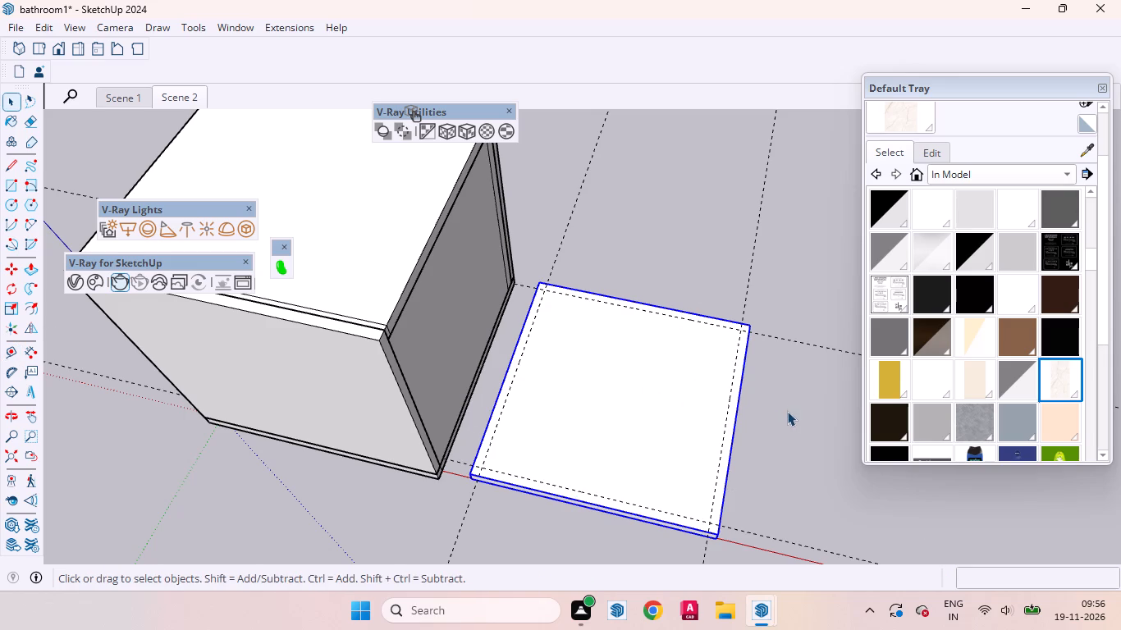
Start a new empty group and draw a 4 1/2" by 10' rectangle along the slab's back edge.
scroll(781, 408, down, 1)
middle_drag(781, 409, 633, 514)
click(736, 321)
right_click(740, 320)
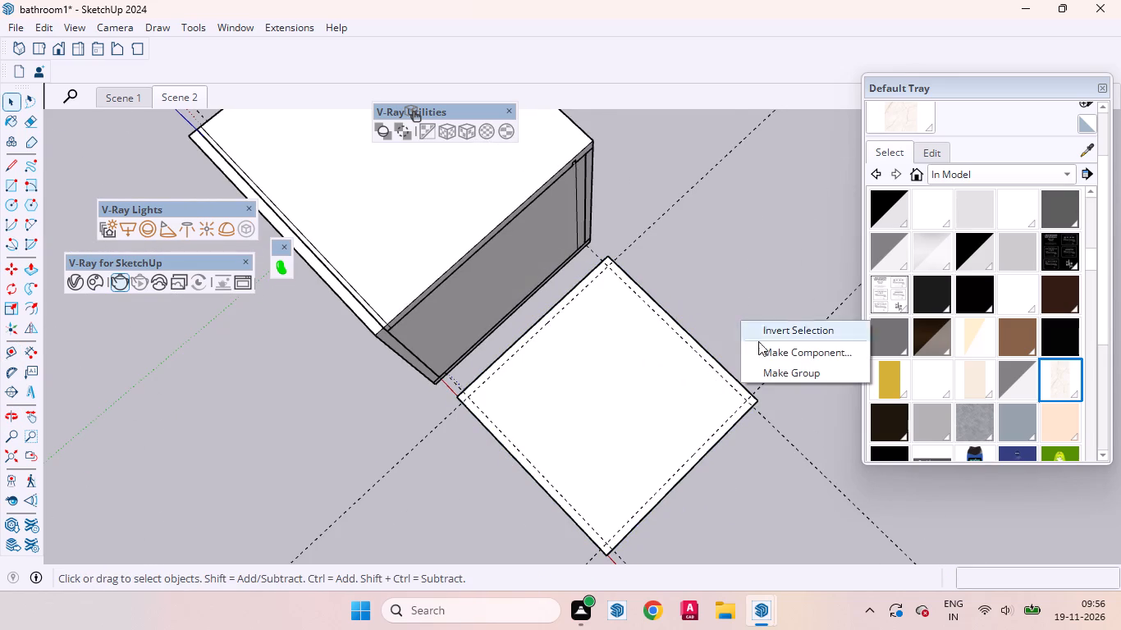
click(773, 376)
middle_drag(763, 386, 589, 444)
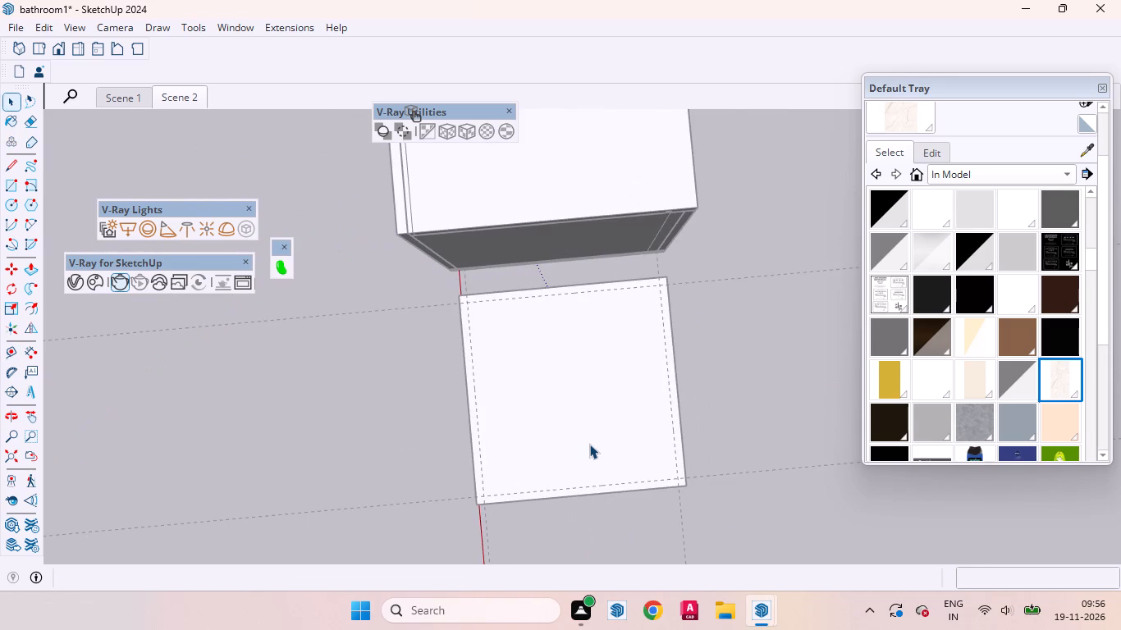
key(r)
scroll(614, 415, up, 4)
scroll(672, 321, up, 1)
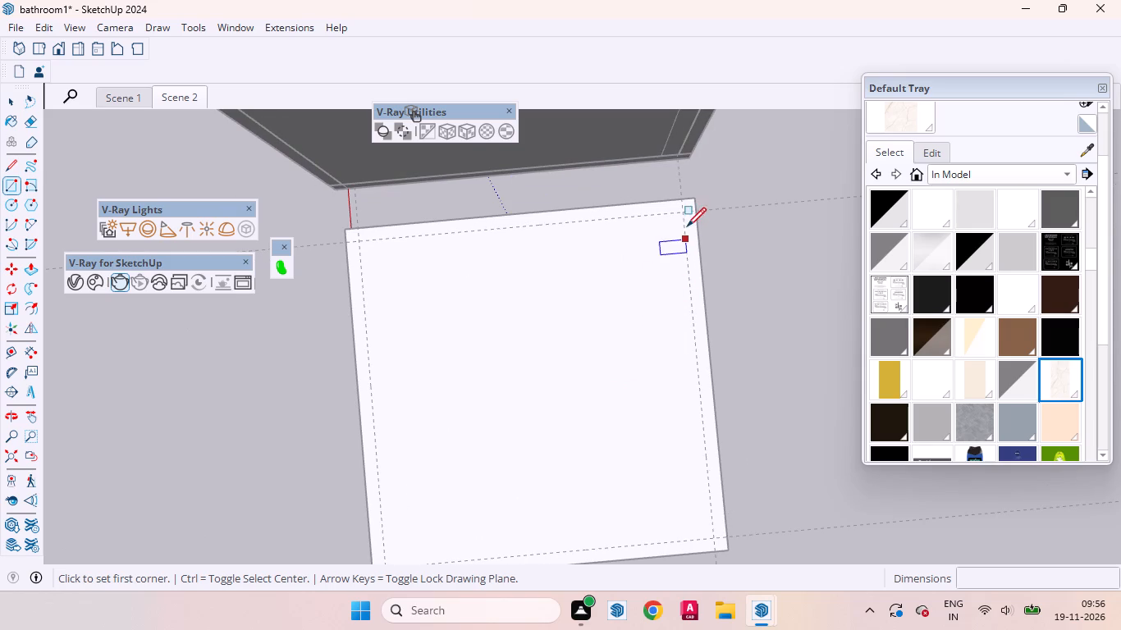
click(699, 198)
scroll(696, 372, down, 2)
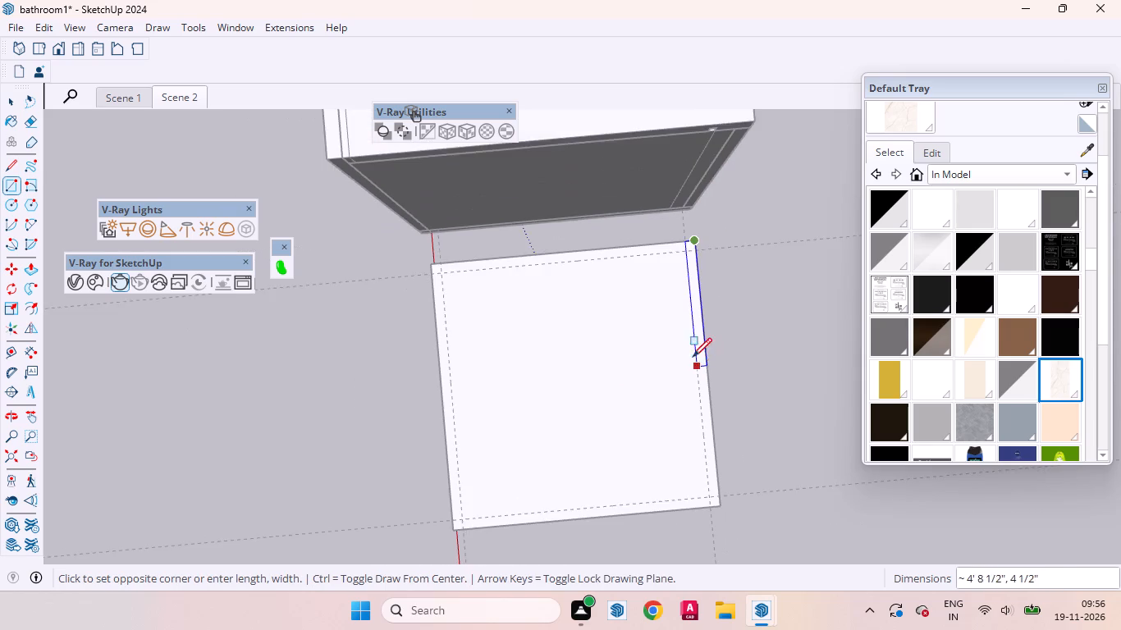
scroll(693, 357, down, 2)
scroll(702, 495, up, 6)
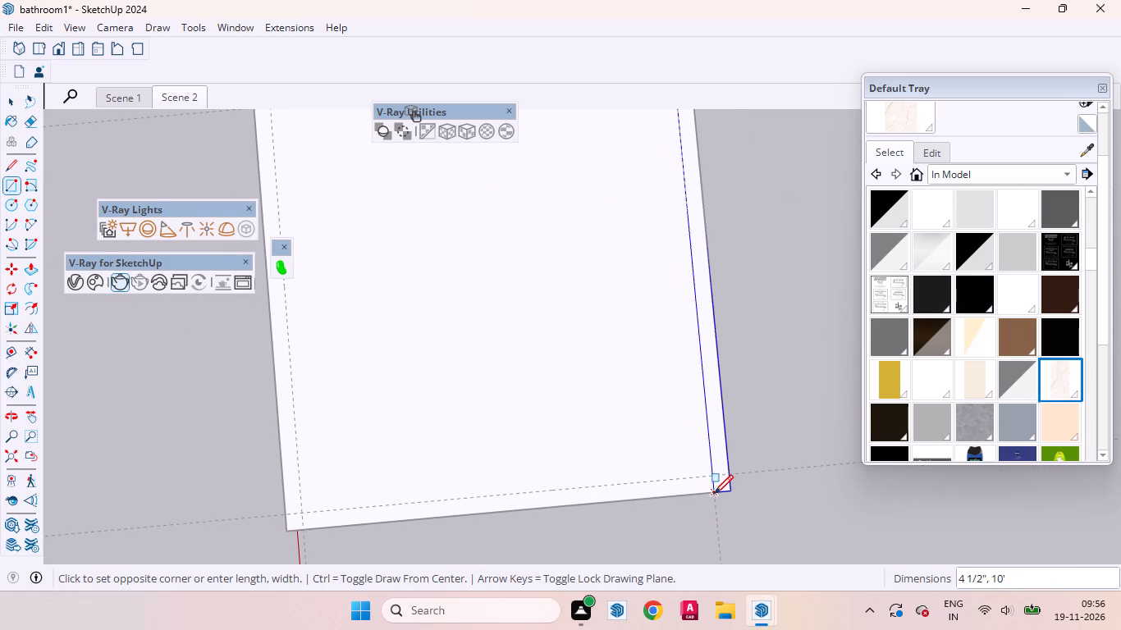
click(714, 494)
Push/Pull the back strip up 9'4" to form the rear wall.
key(p)
click(710, 439)
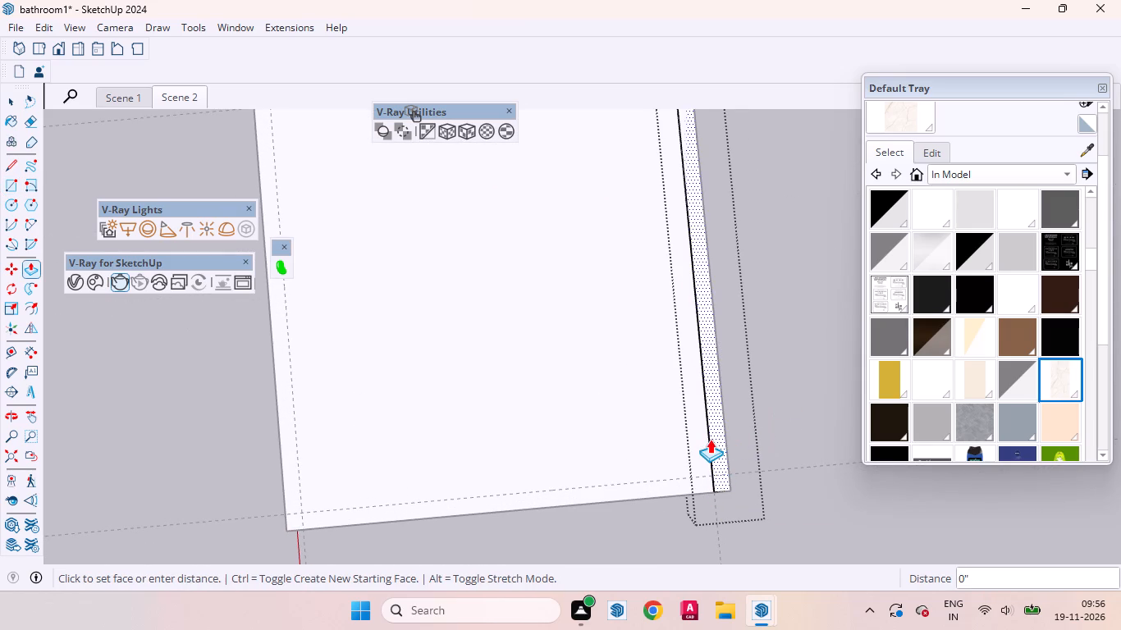
text(9'4)
key(Return)
key(space)
scroll(647, 436, down, 6)
scroll(631, 447, up, 1)
scroll(631, 448, down, 1)
scroll(628, 459, up, 1)
scroll(627, 462, down, 2)
middle_drag(625, 469, 853, 117)
middle_drag(689, 227, 880, 176)
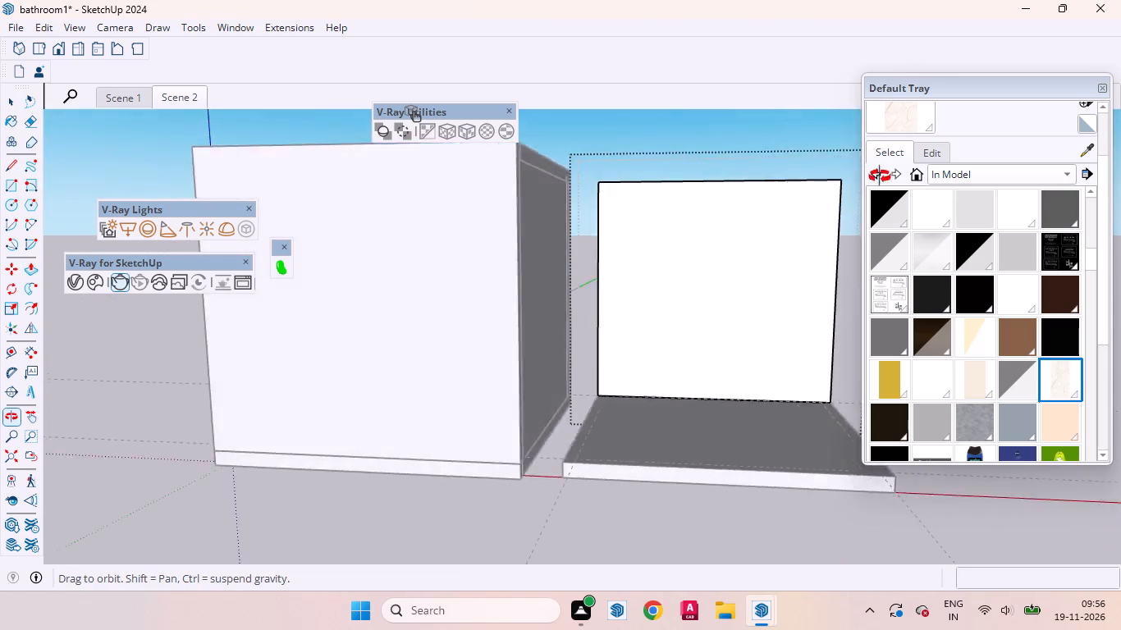
middle_drag(880, 176, 842, 256)
scroll(629, 368, down, 5)
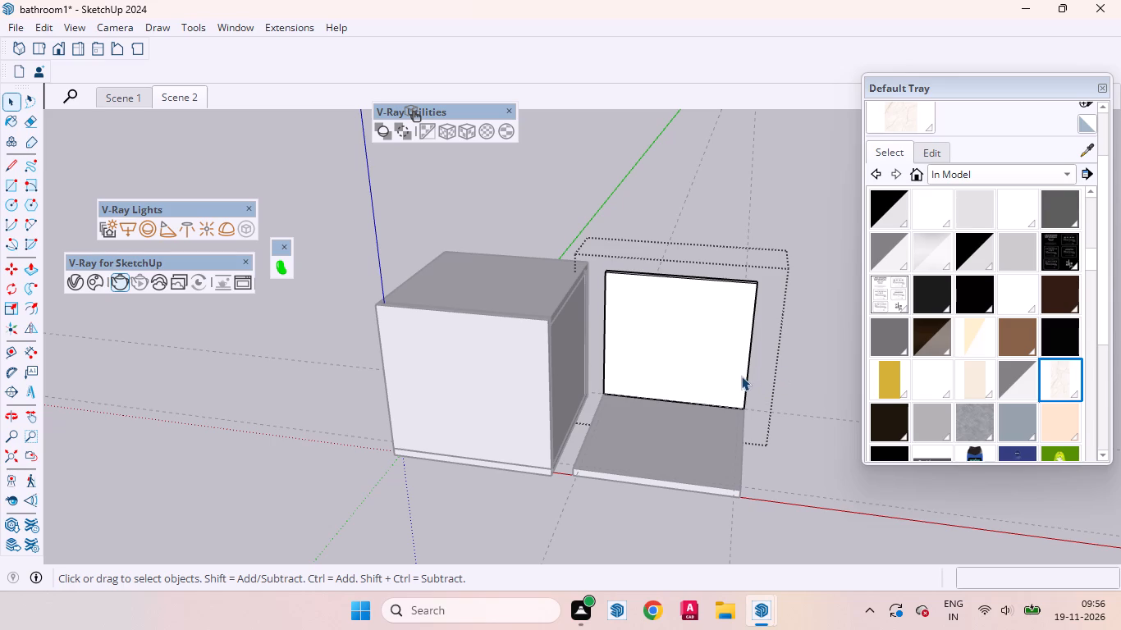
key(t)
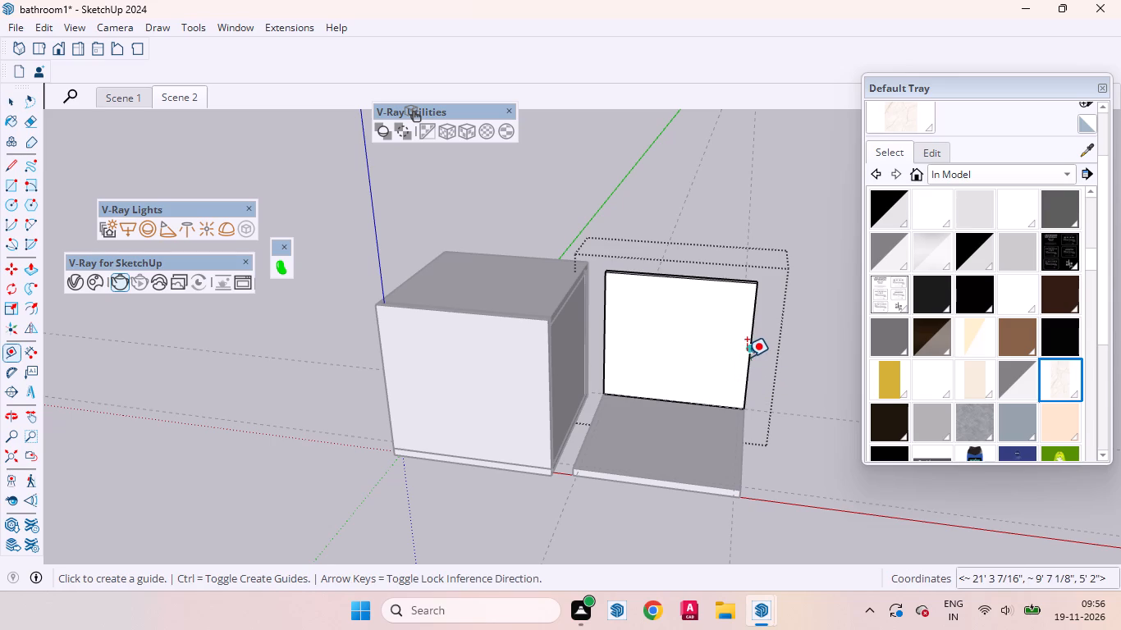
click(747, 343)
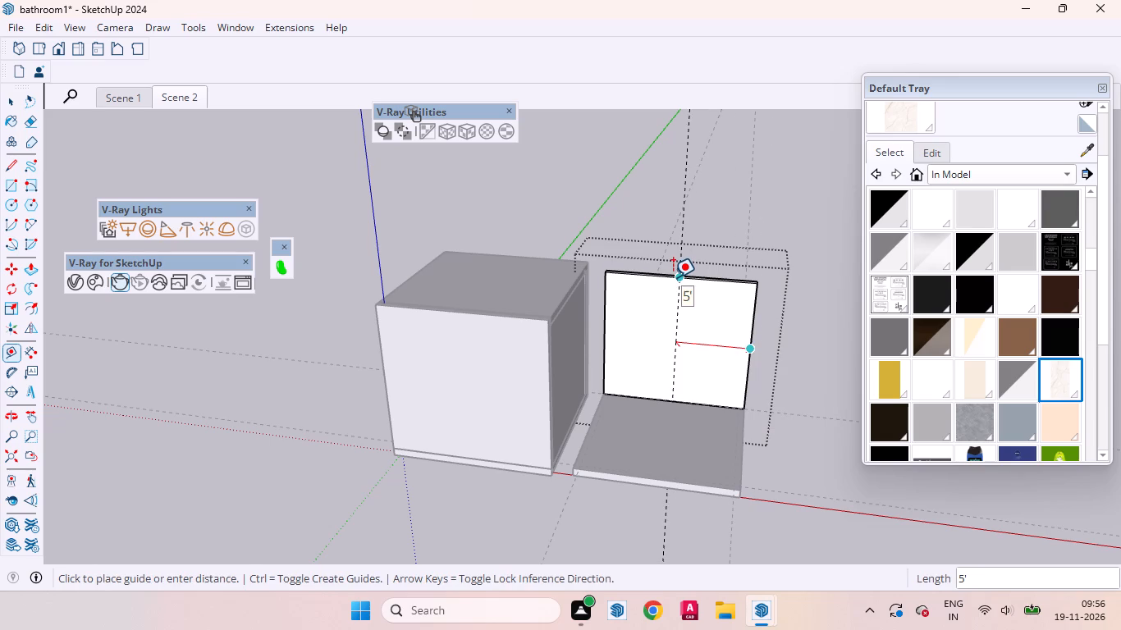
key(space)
Leave the wall group and place a vertical guide 5' from the wall's outer edge, at its midpoint.
click(767, 417)
click(775, 450)
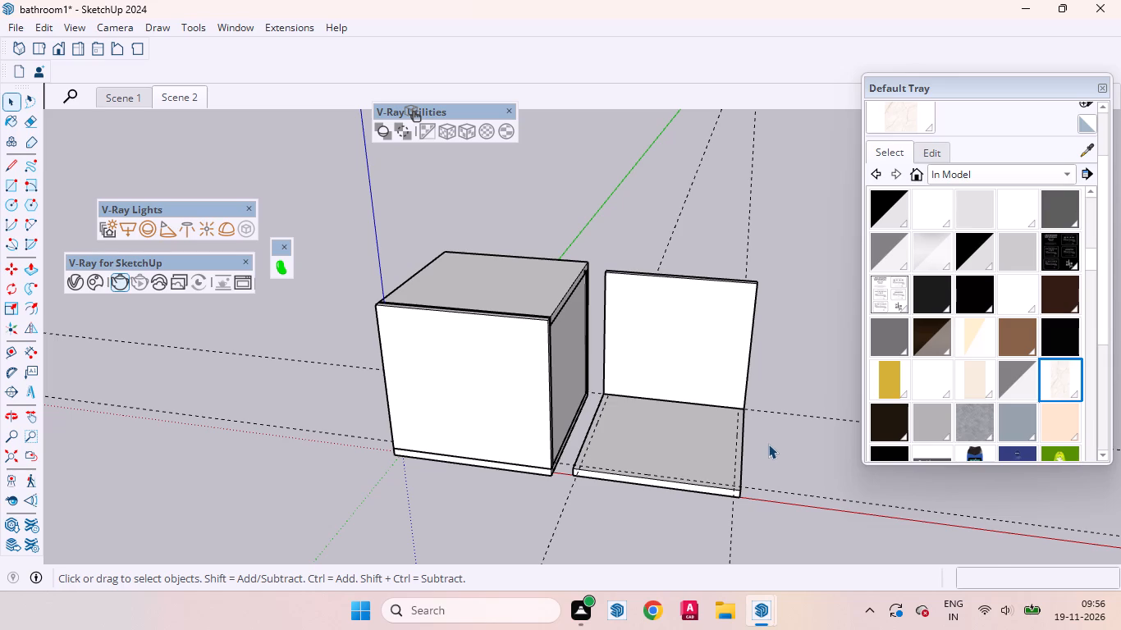
key(t)
scroll(735, 388, up, 2)
click(748, 365)
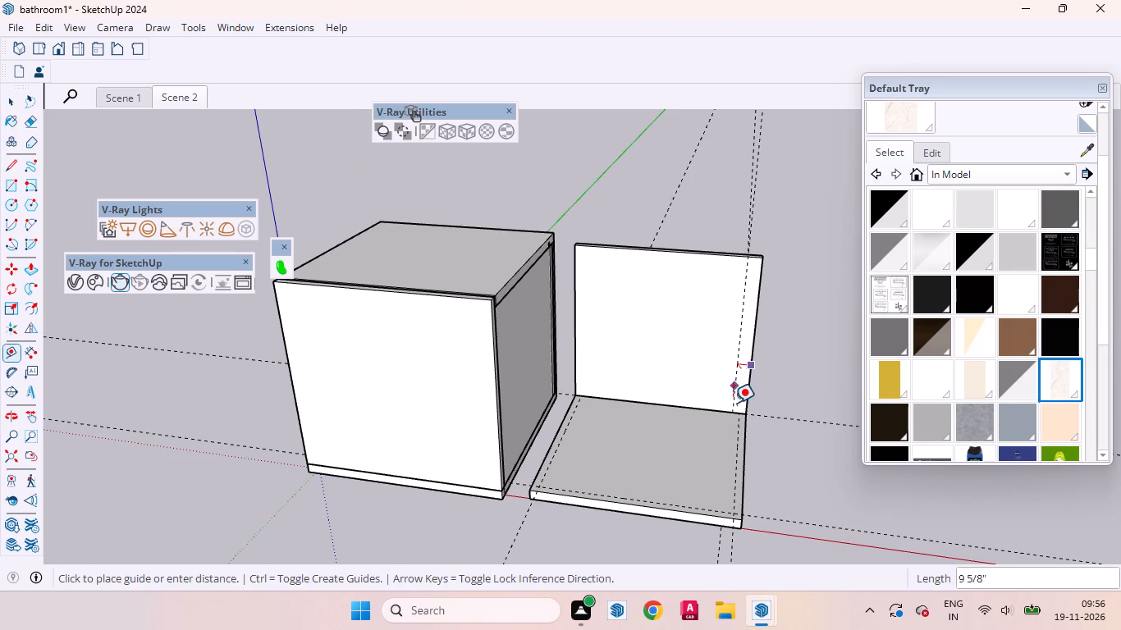
click(661, 249)
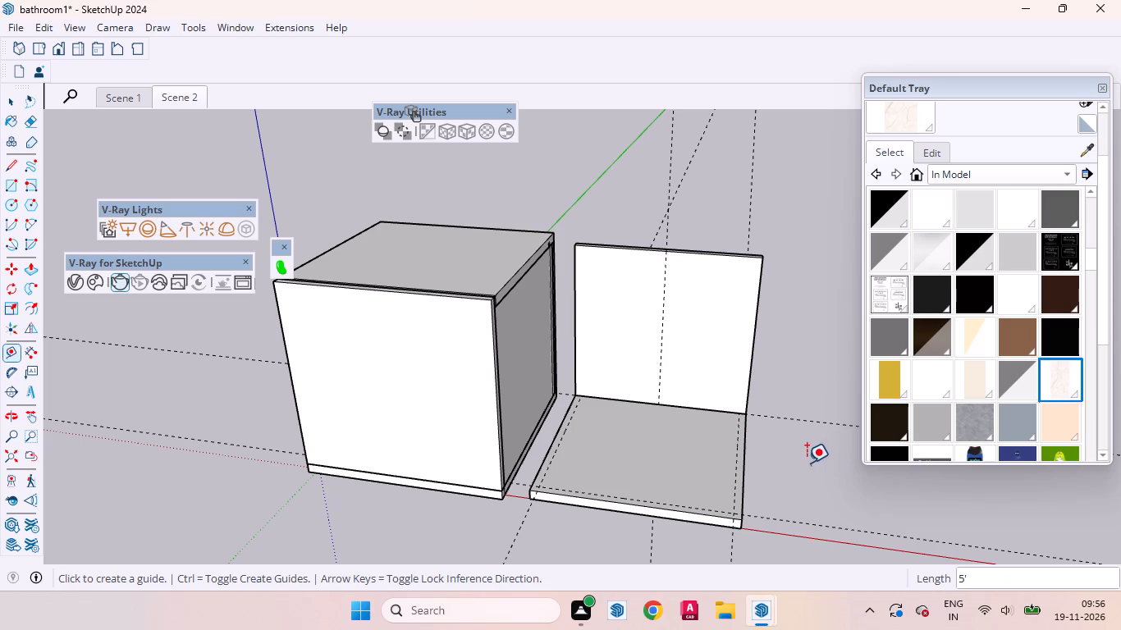
key(space)
Open the slab group and extend its side face away from the room by 24".
scroll(647, 412, down, 4)
middle_drag(673, 446, 524, 456)
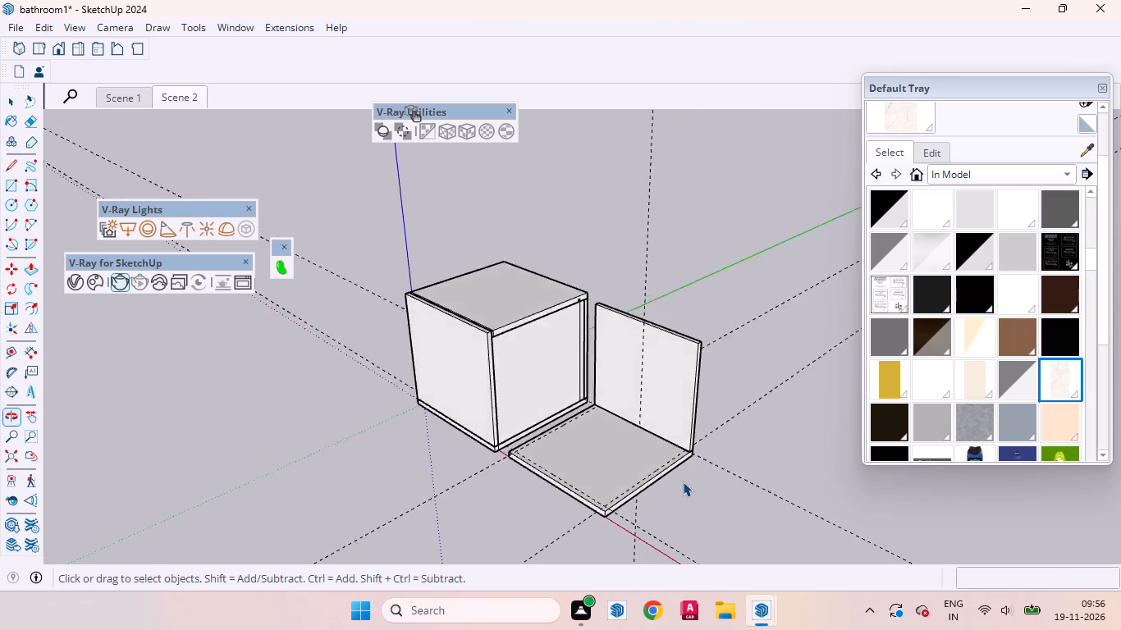
scroll(683, 482, up, 15)
click(672, 442)
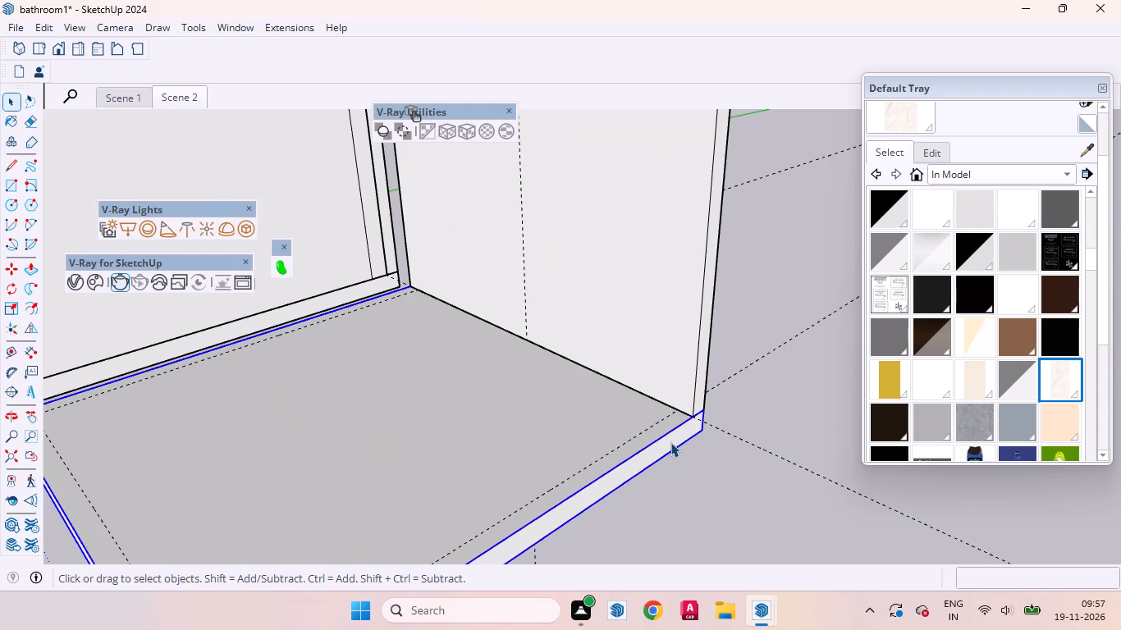
double_click(670, 442)
click(670, 442)
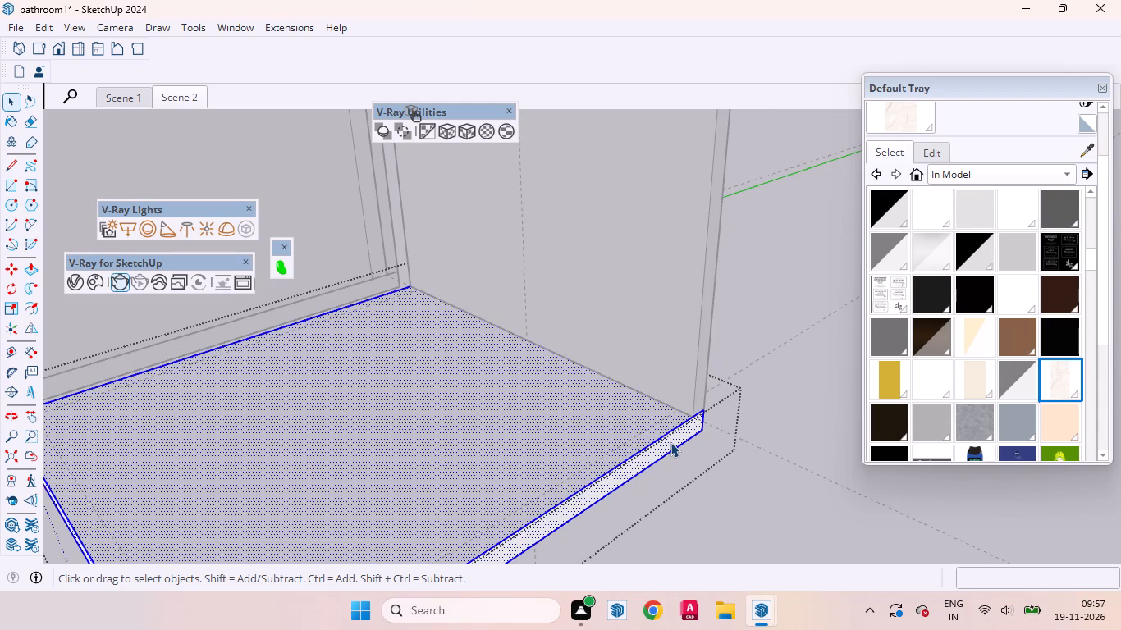
key(p)
click(666, 442)
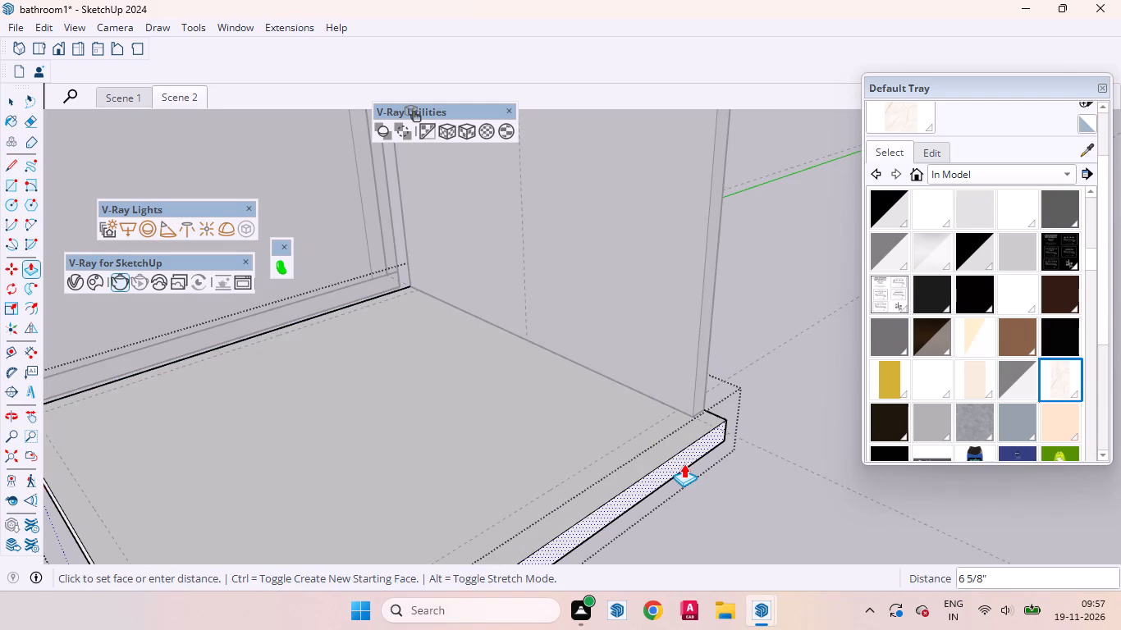
text(24)
key(Return)
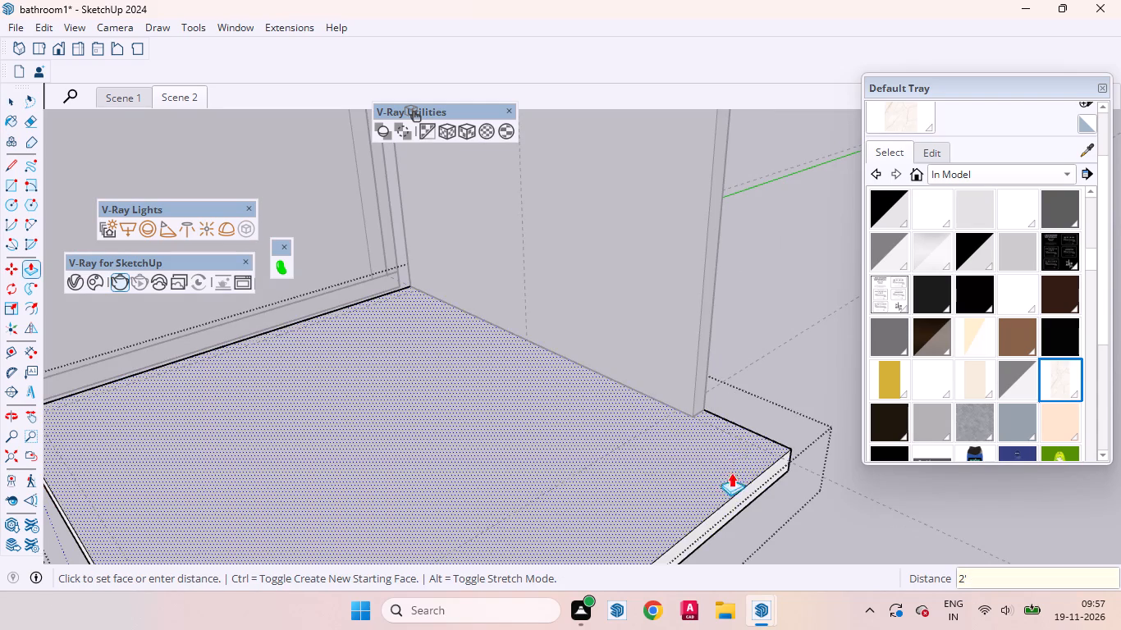
key(space)
Open the rear wall group and extend its outer end face by the same 2' as the slab.
click(707, 358)
triple_click(705, 354)
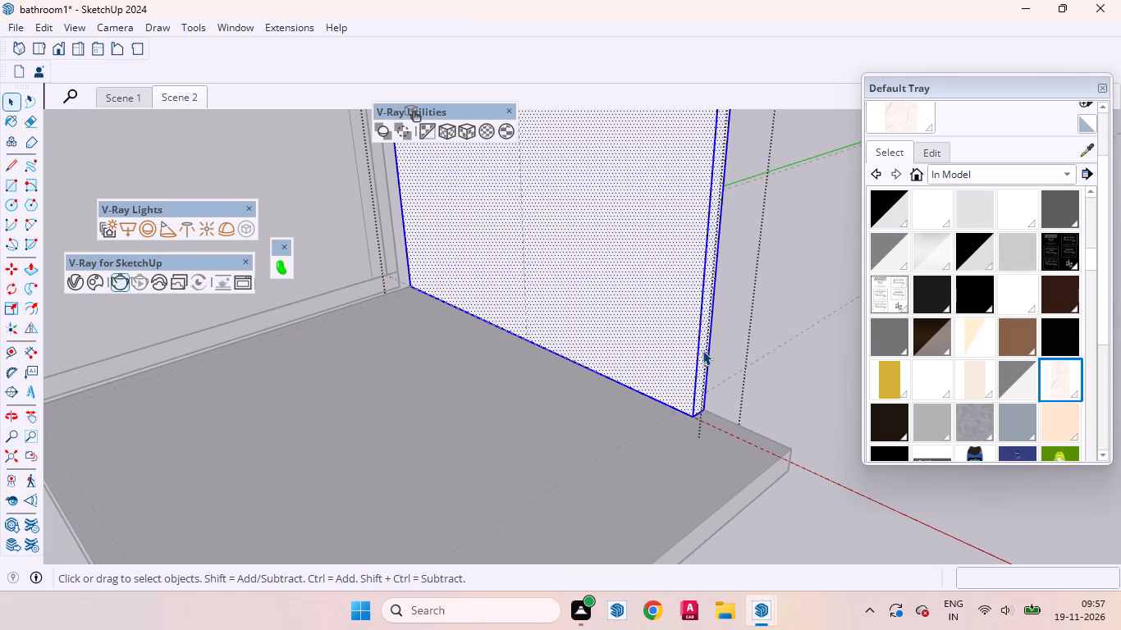
double_click(704, 347)
click(704, 345)
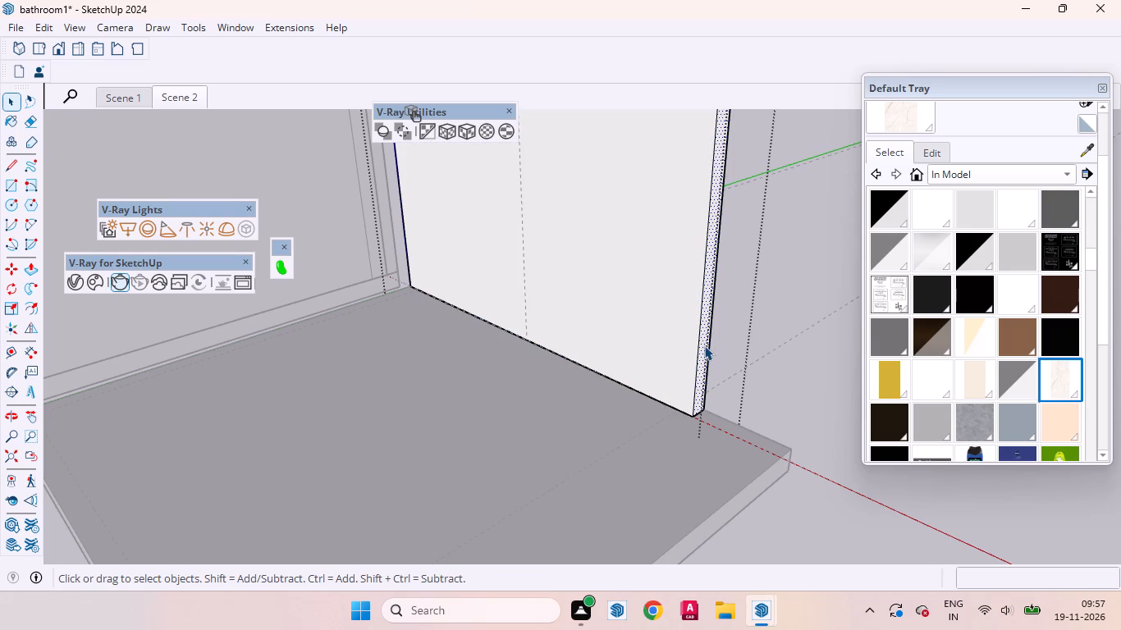
key(p)
click(704, 345)
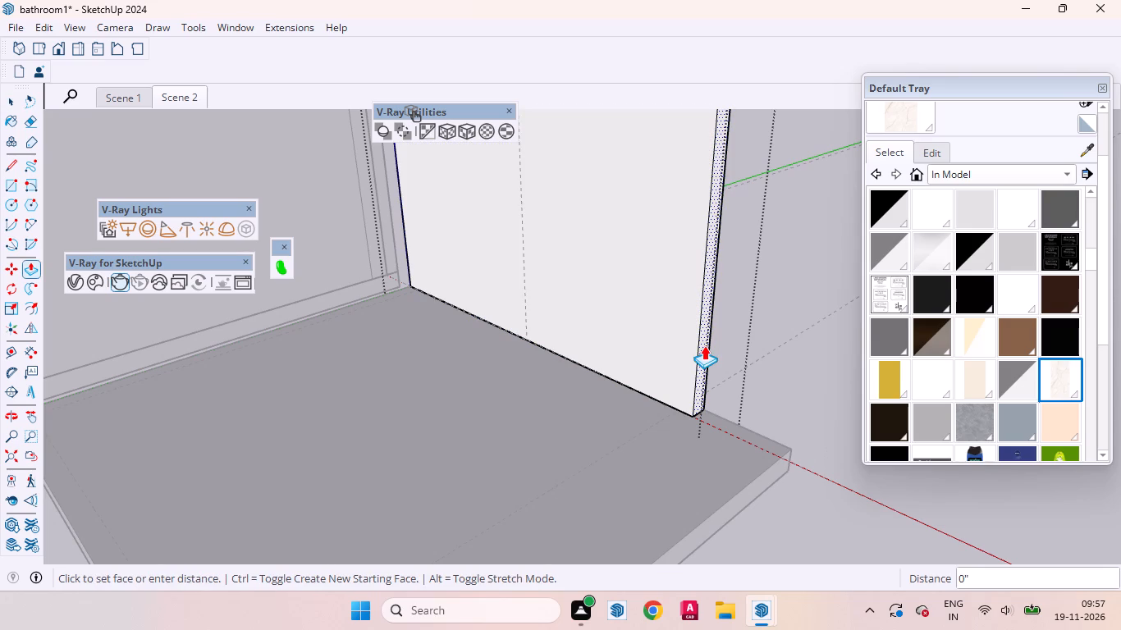
click(704, 345)
key(space)
Examine the rear wall's outer end and the slab's corner beneath it from several angles.
scroll(766, 496, down, 5)
scroll(766, 495, up, 1)
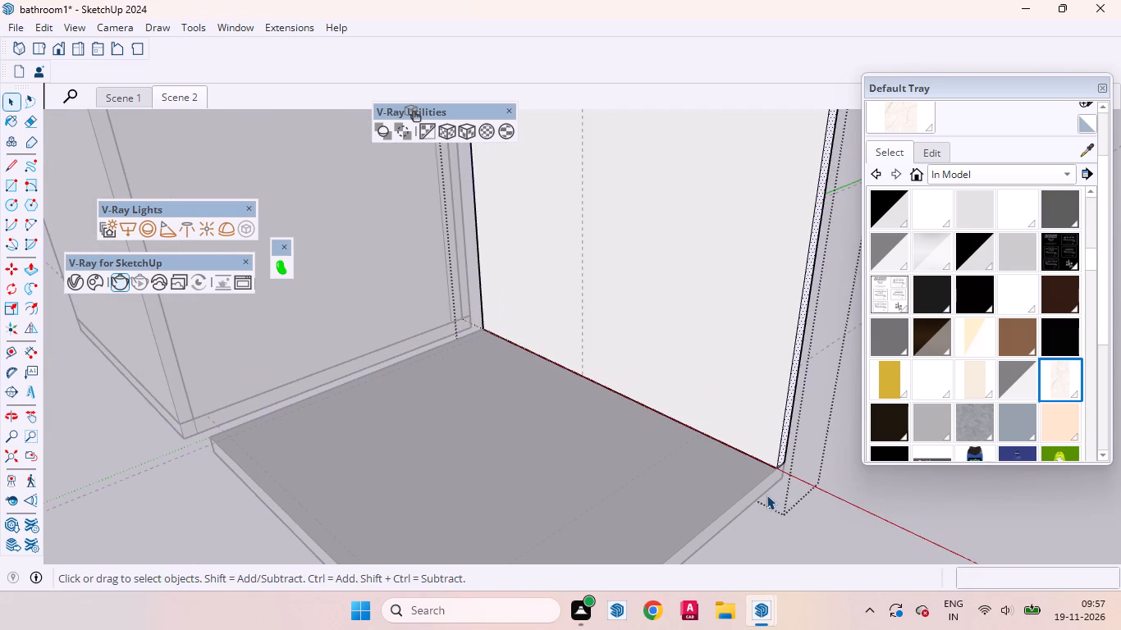
scroll(771, 495, down, 2)
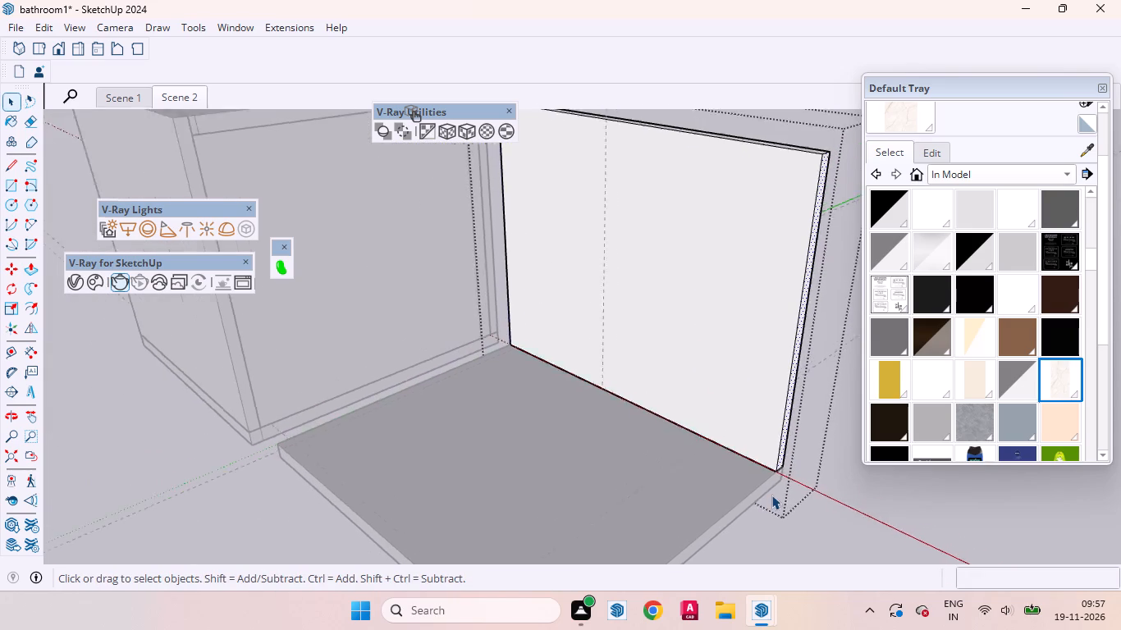
scroll(771, 495, down, 1)
middle_drag(714, 477, 866, 474)
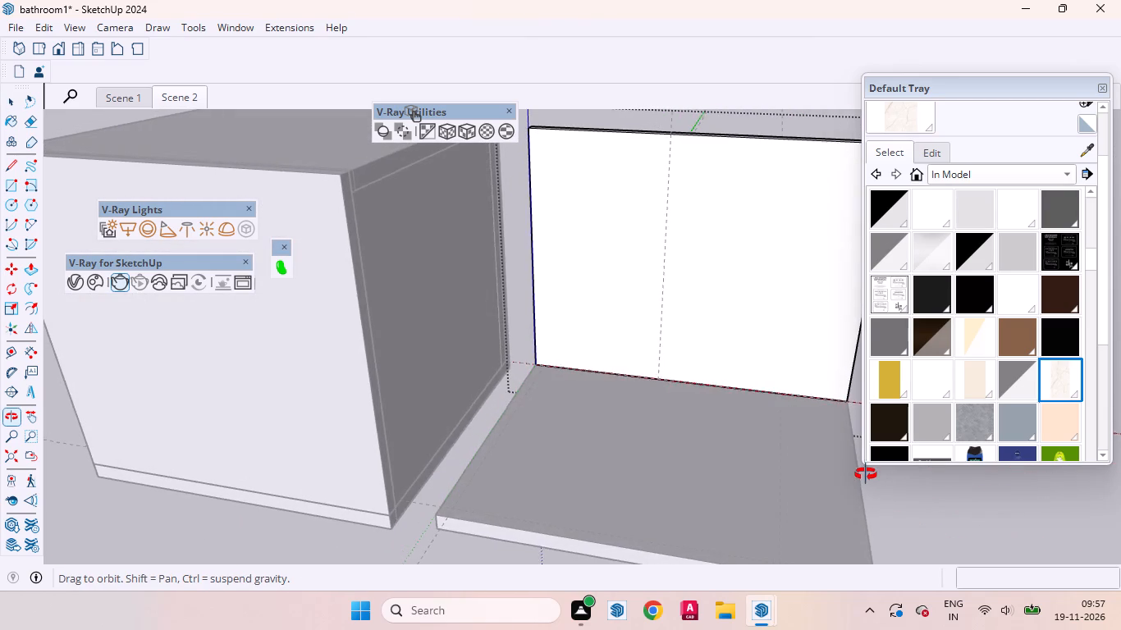
middle_drag(866, 474, 614, 422)
scroll(680, 417, up, 5)
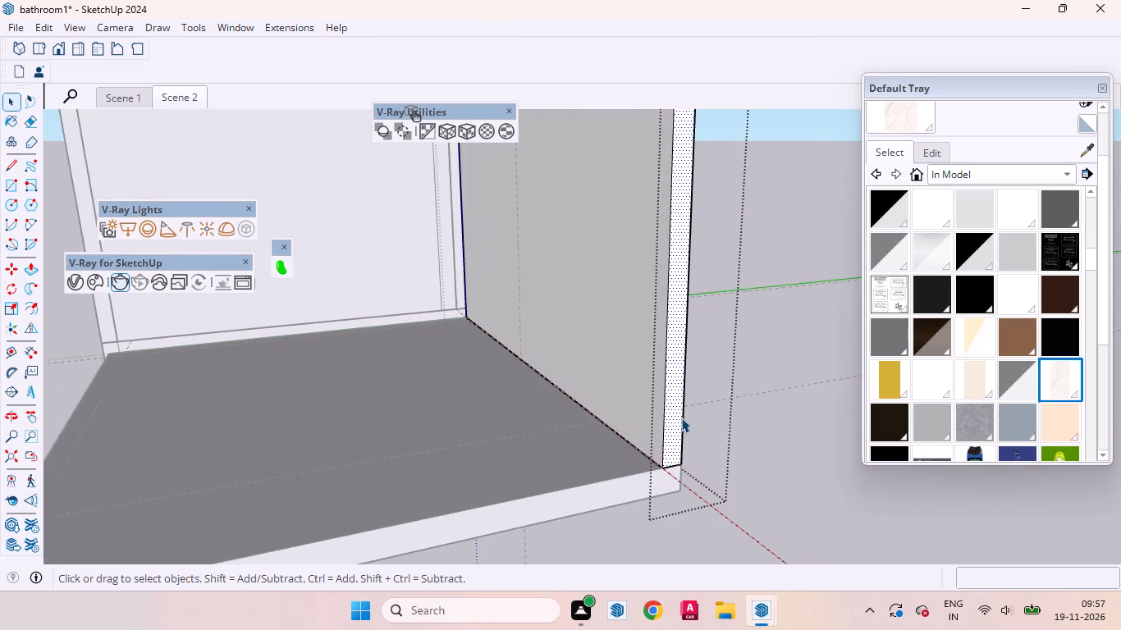
Push the rear wall's outer end face inward by 6".
scroll(681, 418, up, 1)
key(p)
click(678, 419)
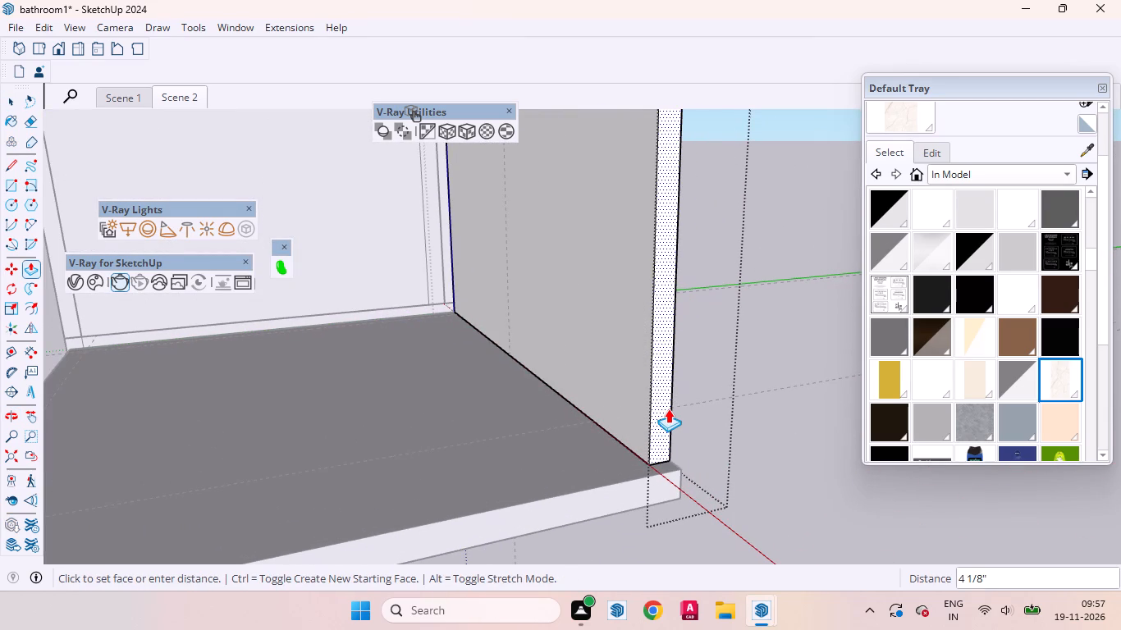
key(6)
key(Return)
Leave the wall group, open the slab group and push its matching side face inward by the same 6".
key(space)
triple_click(615, 500)
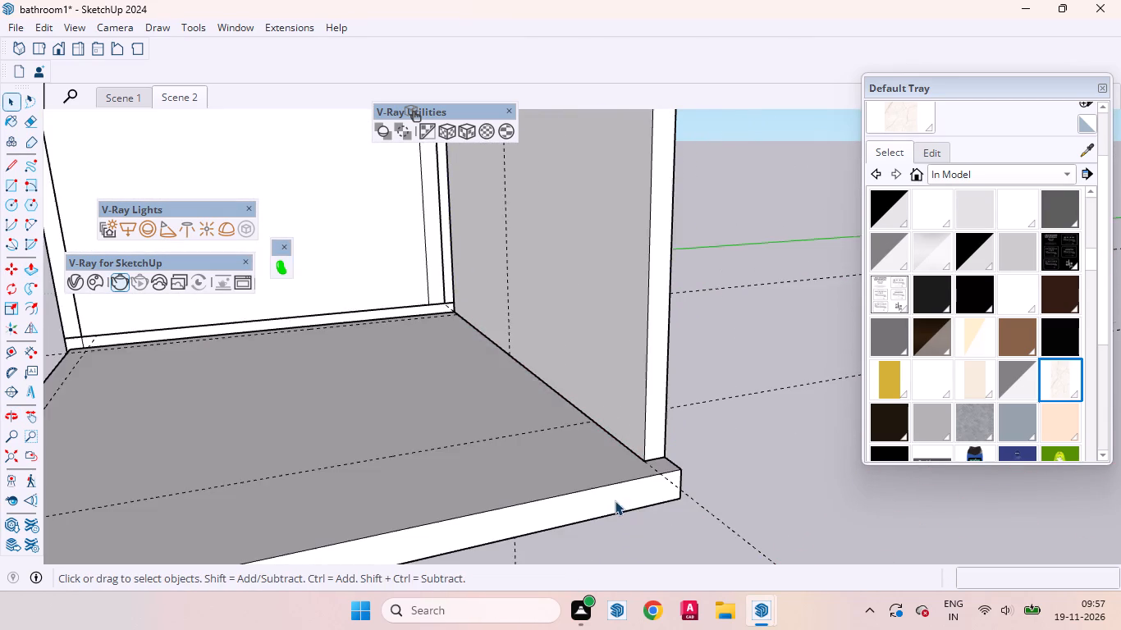
click(641, 491)
key(p)
double_click(612, 496)
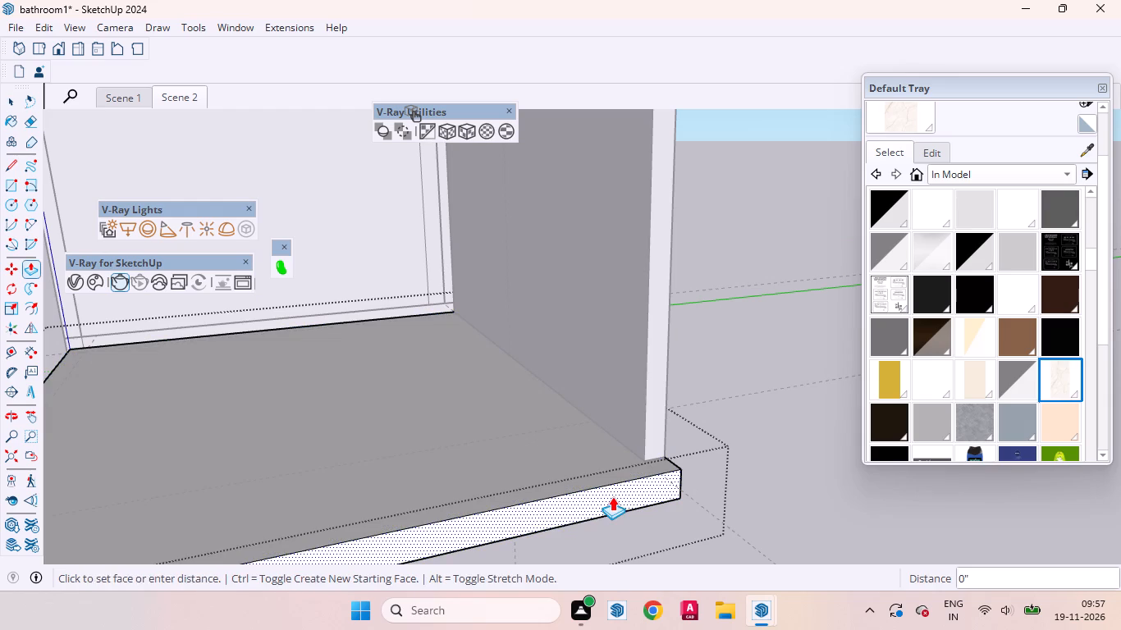
key(space)
click(746, 488)
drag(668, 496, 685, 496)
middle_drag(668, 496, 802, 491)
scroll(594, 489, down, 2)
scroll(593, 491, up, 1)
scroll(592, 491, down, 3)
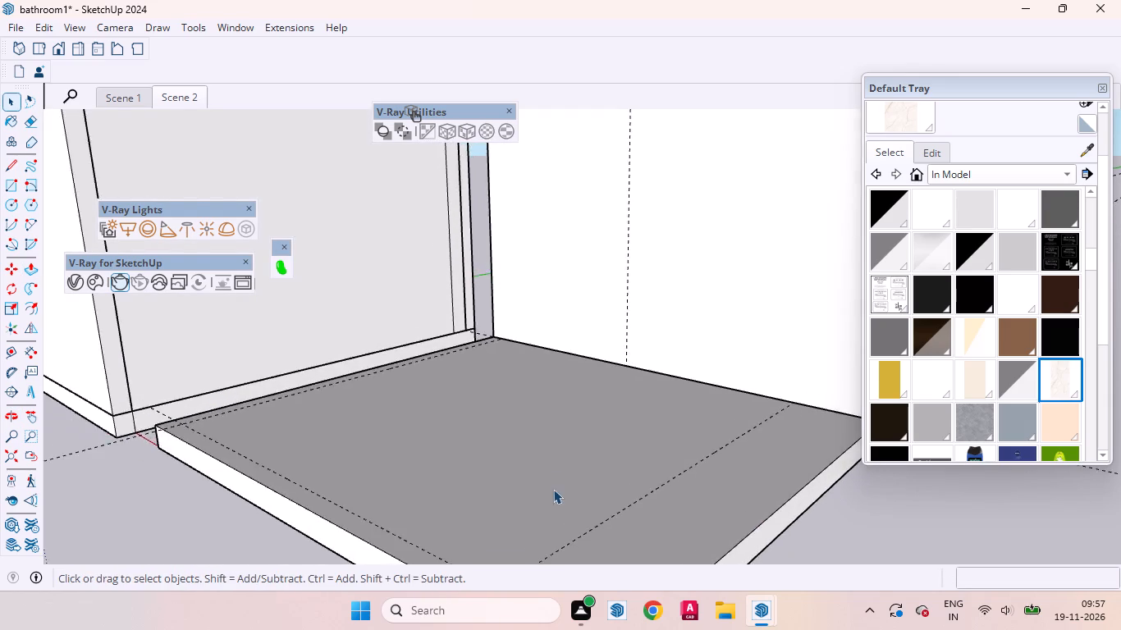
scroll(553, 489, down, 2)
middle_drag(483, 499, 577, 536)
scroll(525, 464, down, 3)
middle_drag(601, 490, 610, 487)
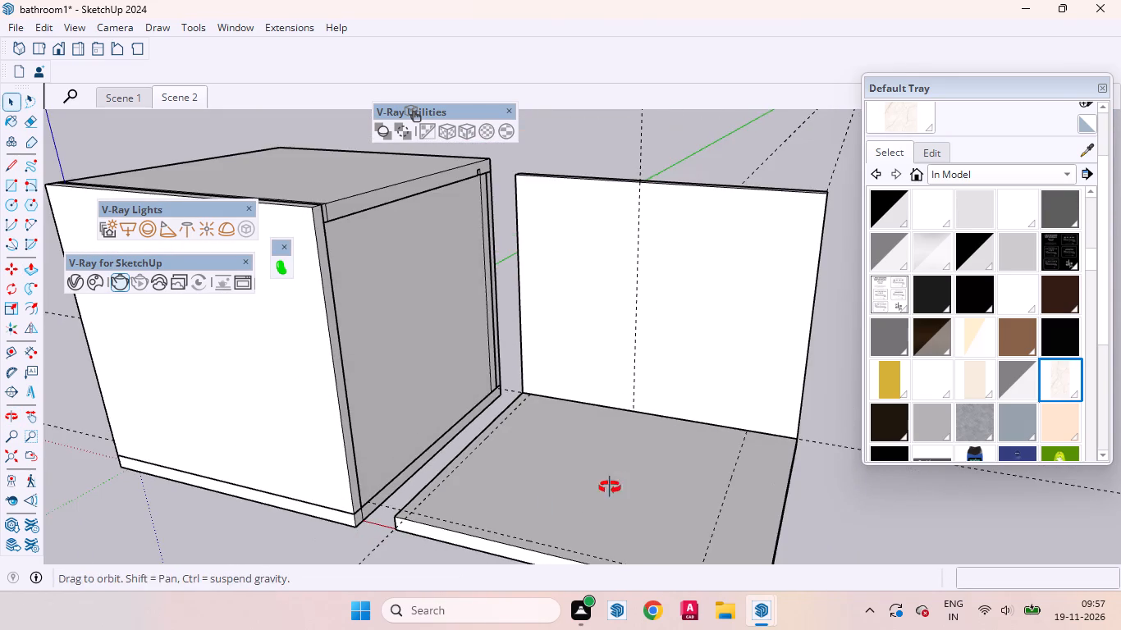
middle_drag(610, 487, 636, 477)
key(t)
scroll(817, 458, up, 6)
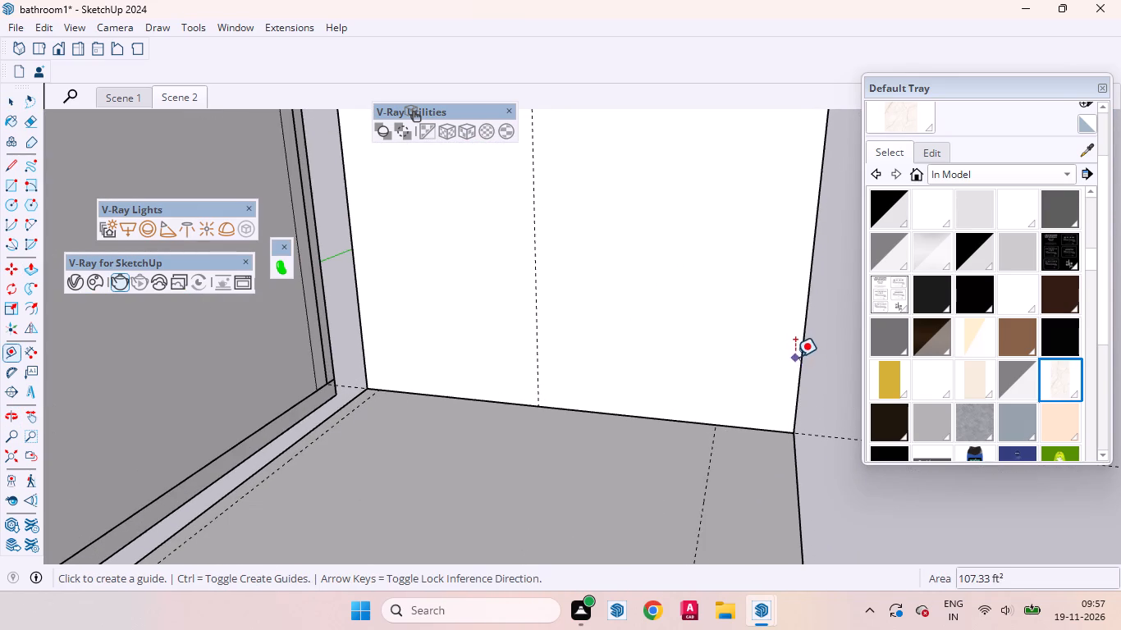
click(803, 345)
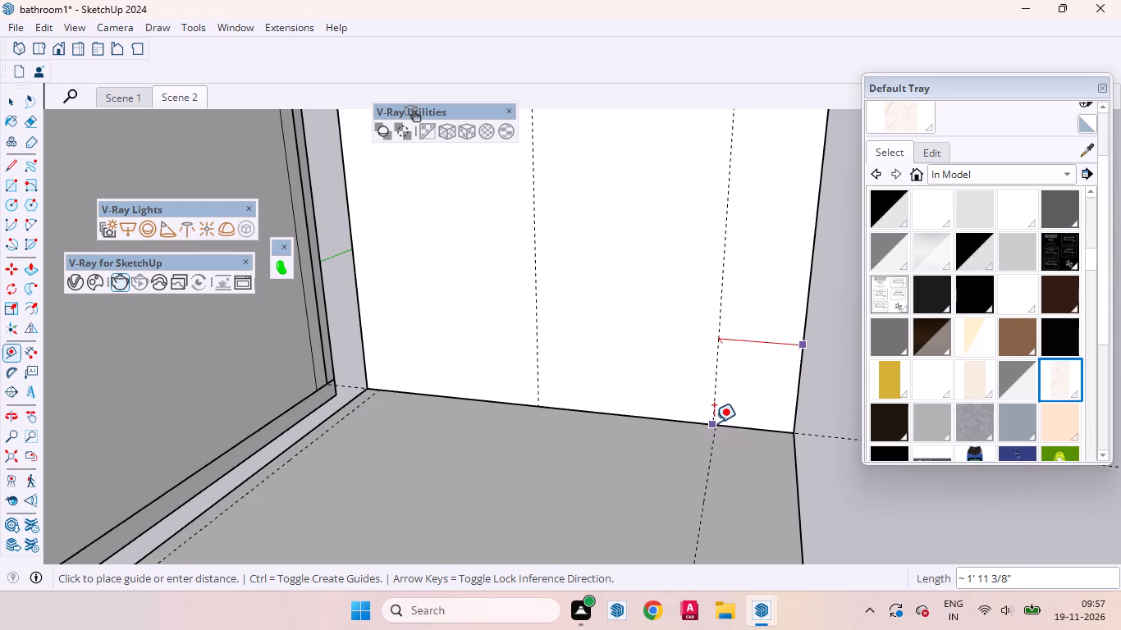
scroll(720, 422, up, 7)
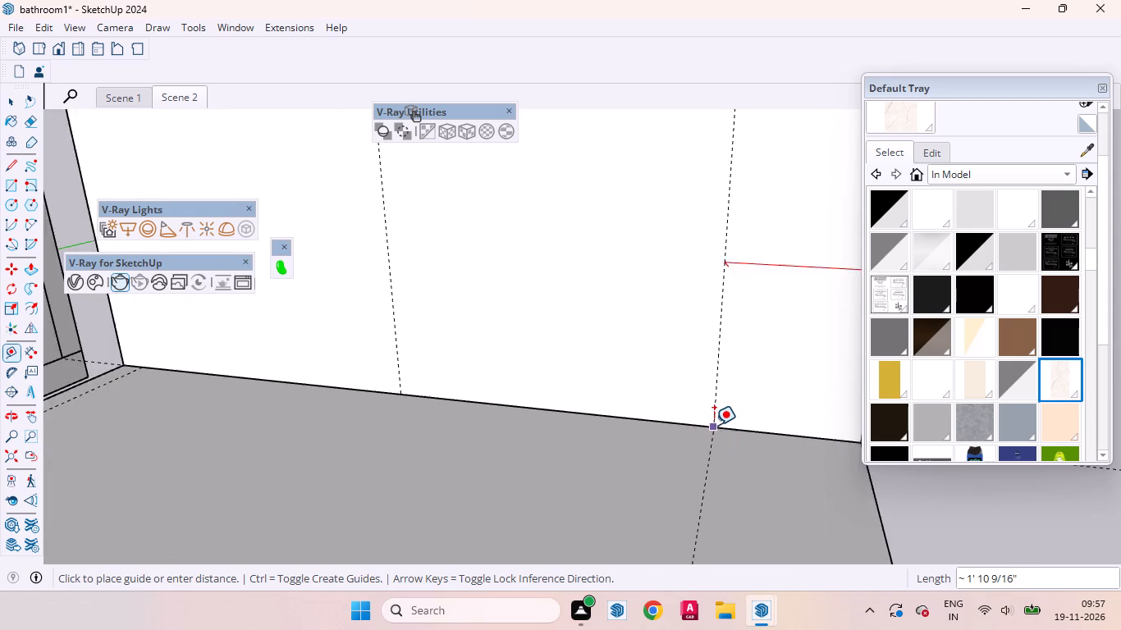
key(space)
Place a vertical guide on the rear wall 1' 10 1/2" in from its outer edge, meeting the slab's guide line.
middle_drag(716, 438, 502, 445)
scroll(566, 445, down, 4)
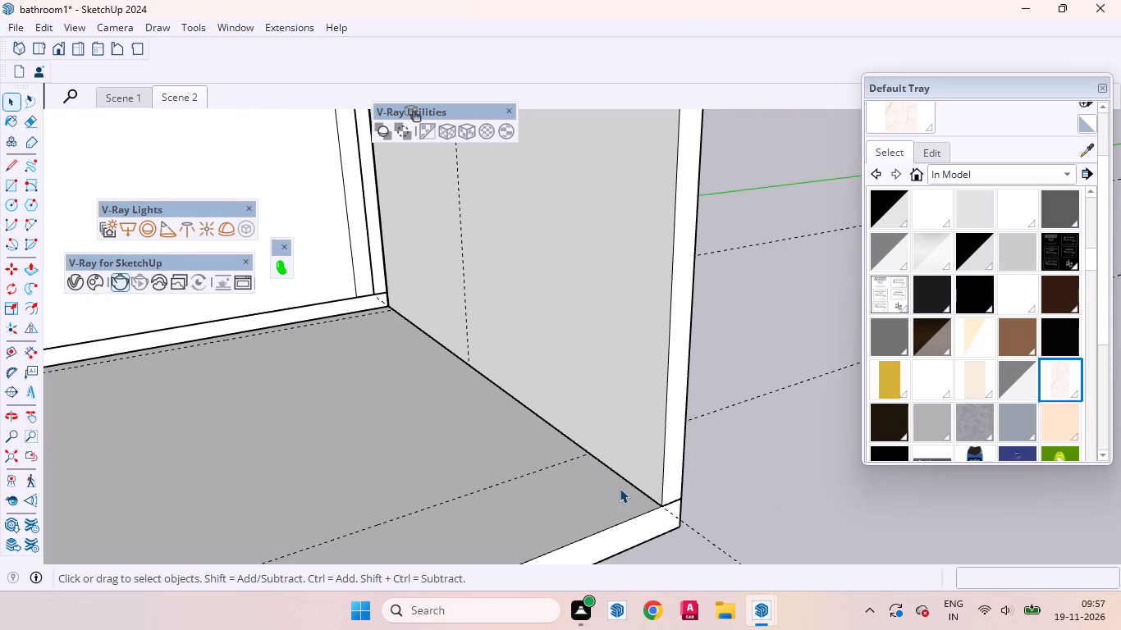
key(t)
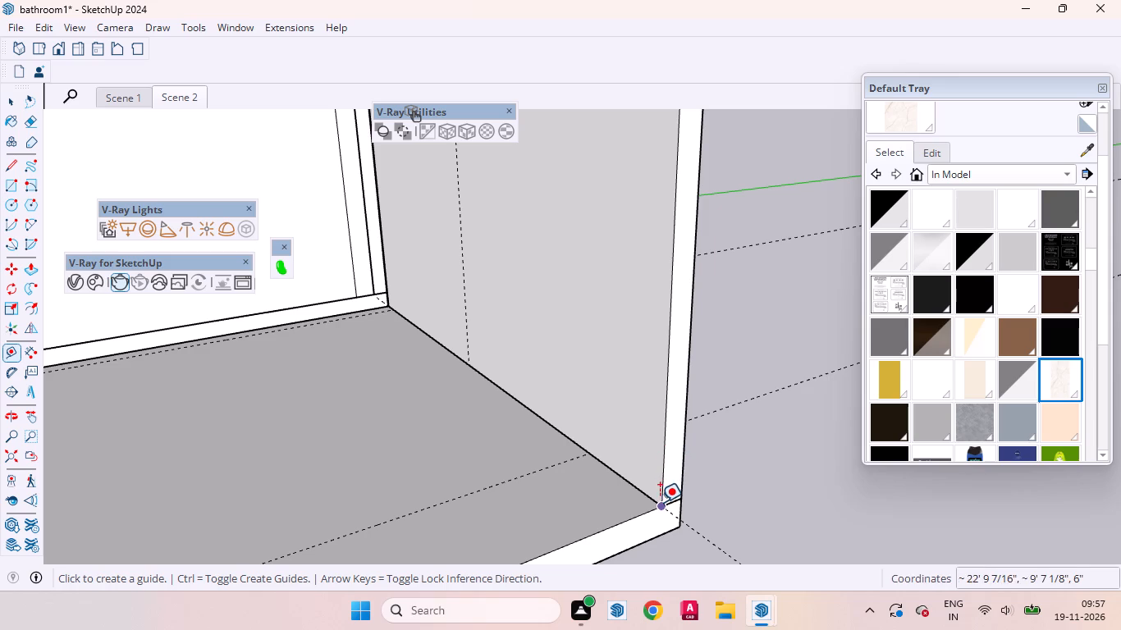
click(659, 491)
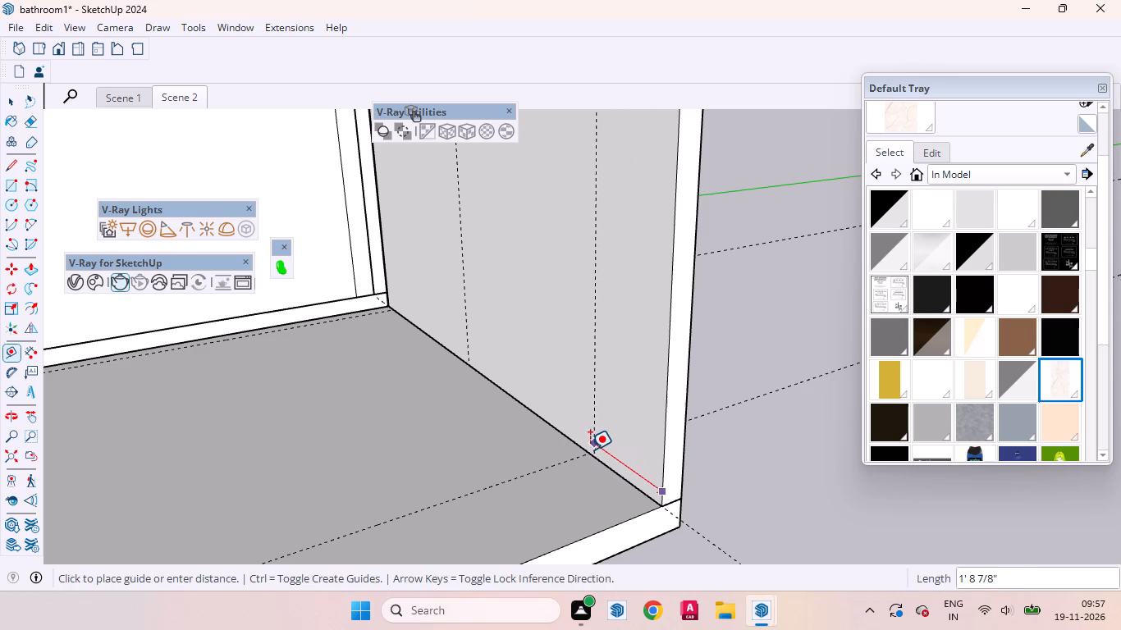
click(585, 452)
key(space)
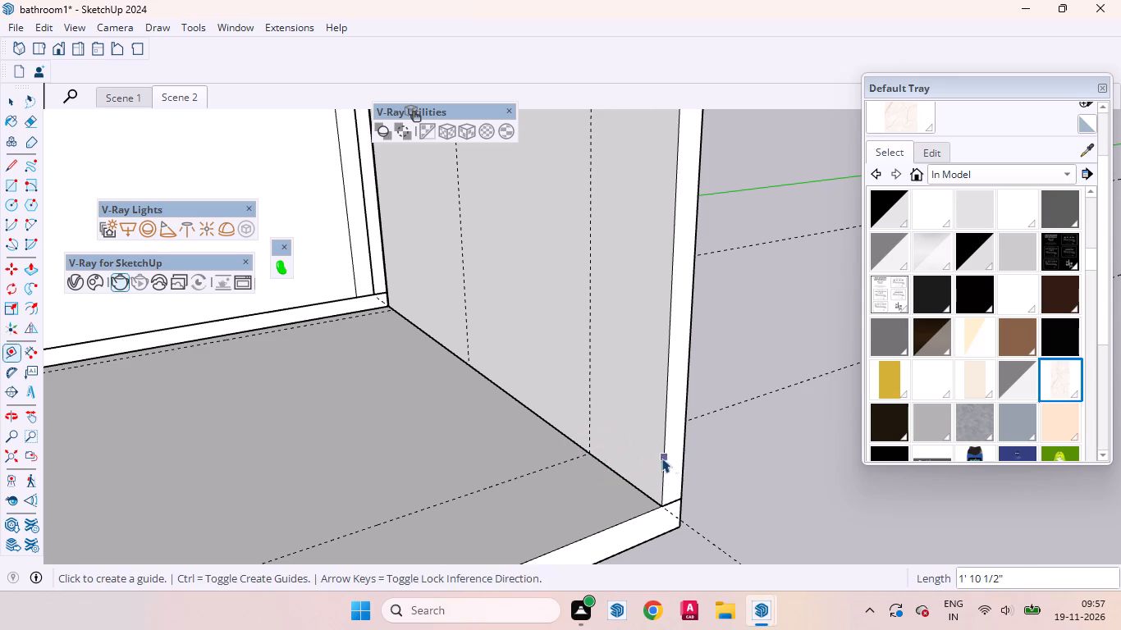
Switch to the V-Ray Frame Buffer and examine the bathroom render overall and up close around the vanity, toilet, niche and shower.
middle_drag(595, 462, 750, 451)
scroll(619, 454, down, 10)
middle_drag(579, 495, 758, 497)
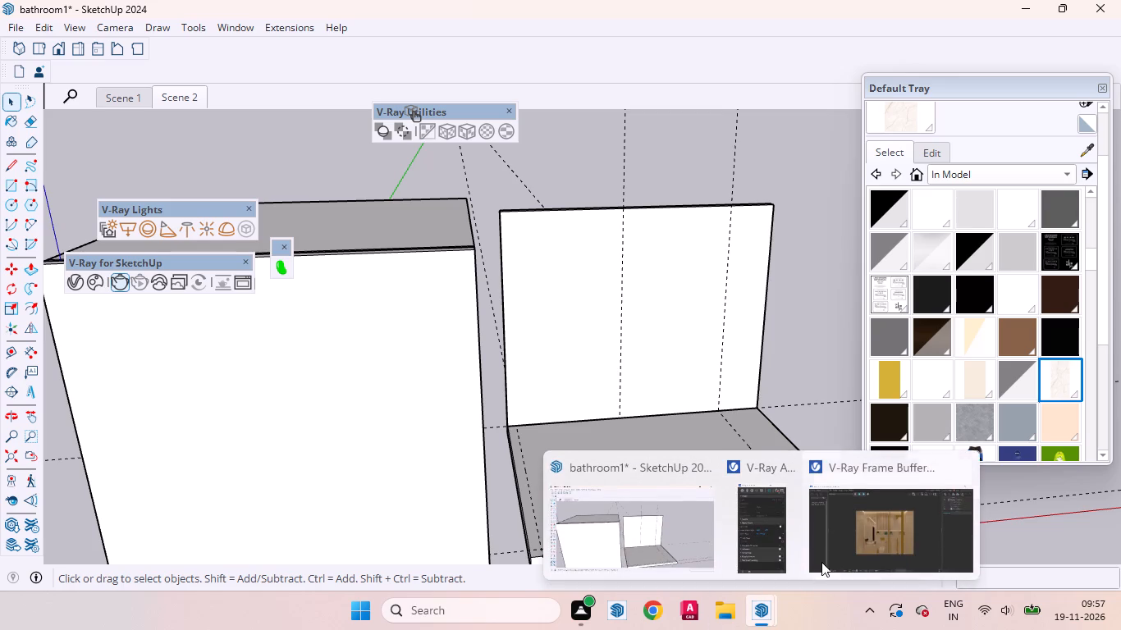
click(894, 528)
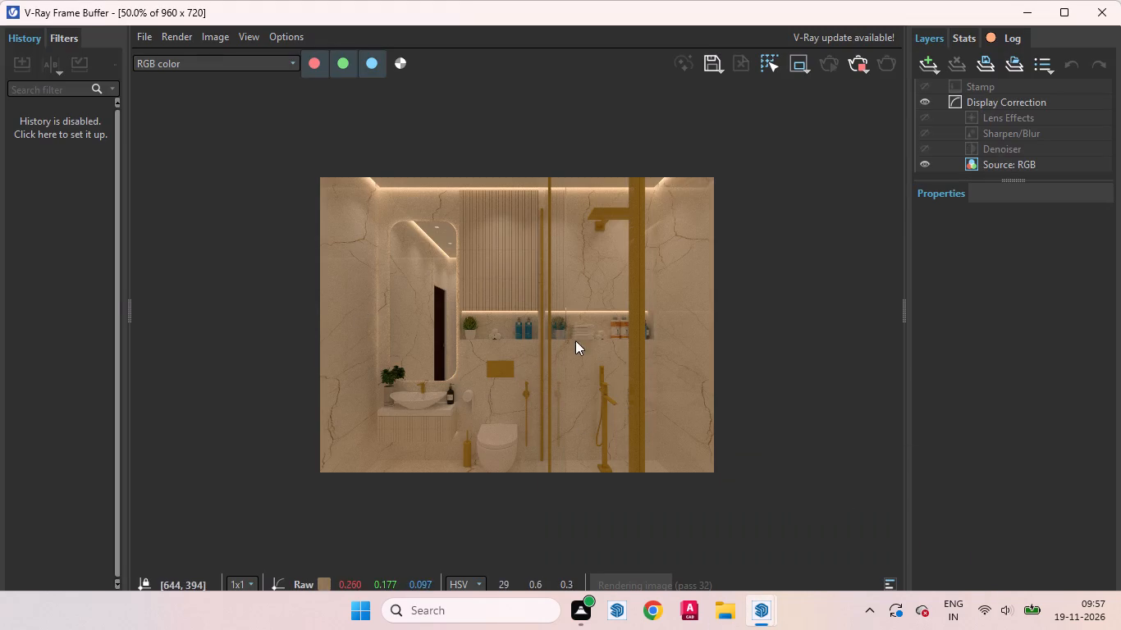
scroll(629, 404, up, 1)
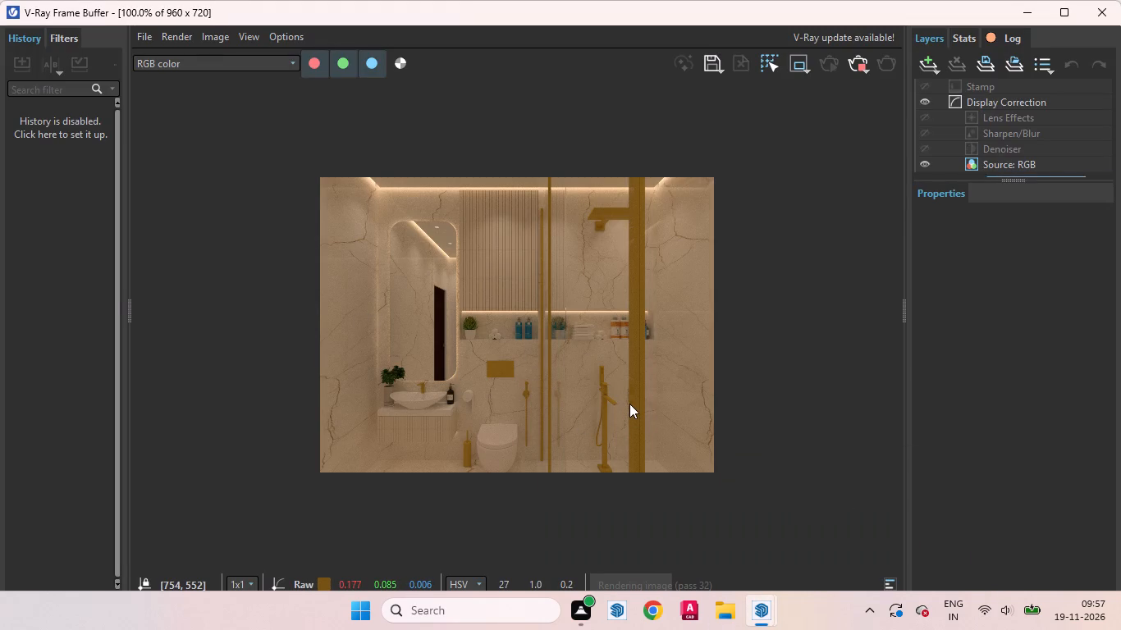
scroll(562, 363, up, 1)
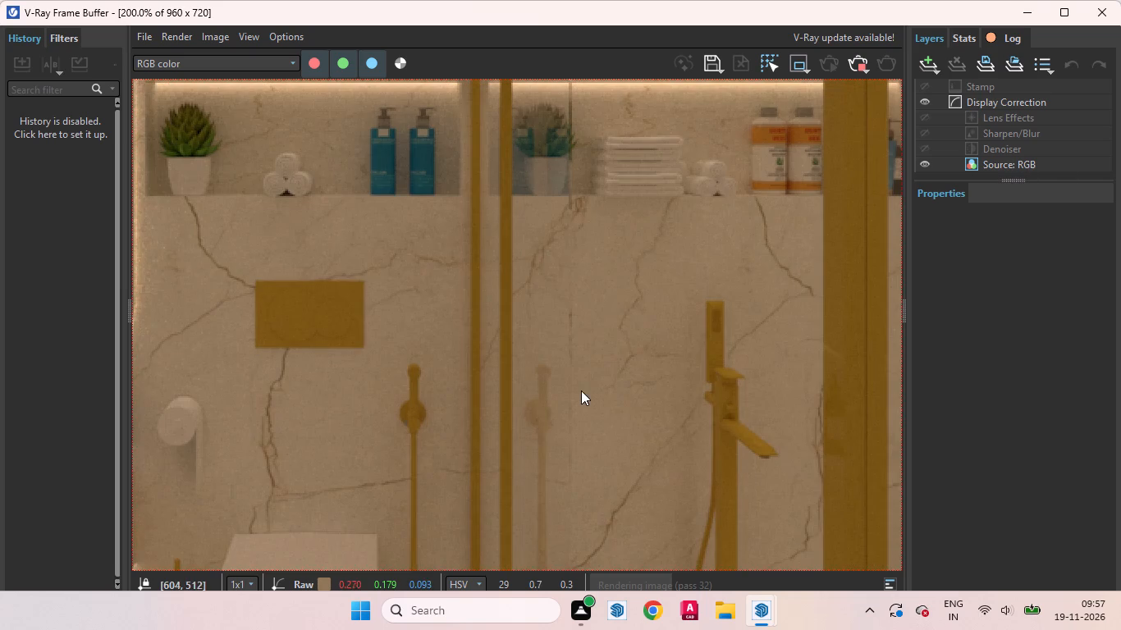
scroll(629, 418, down, 3)
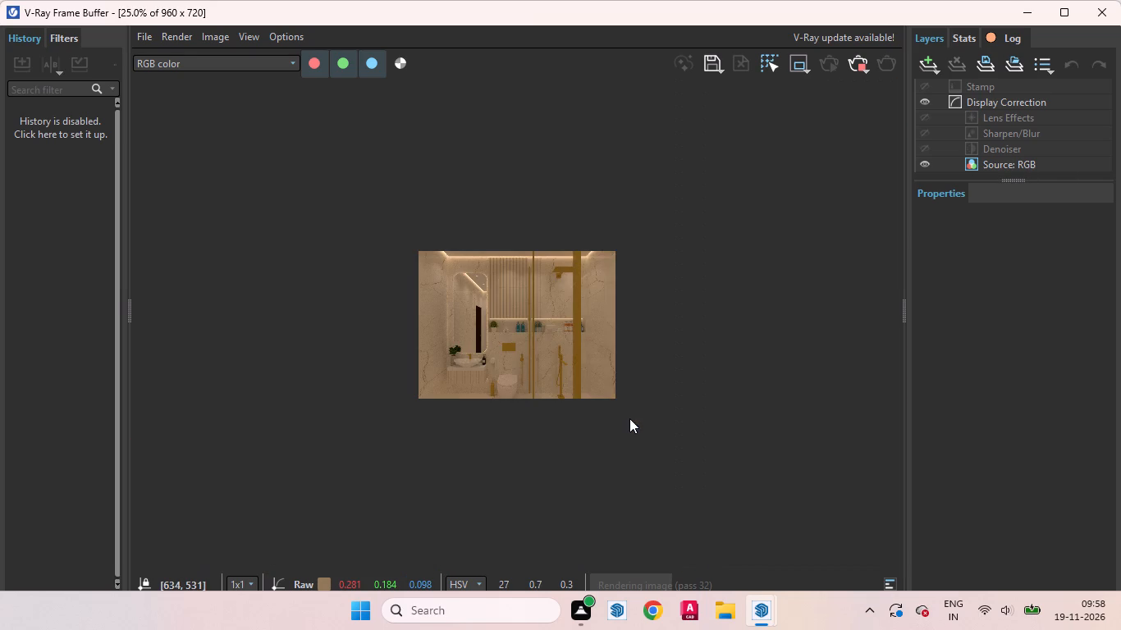
scroll(610, 367, up, 1)
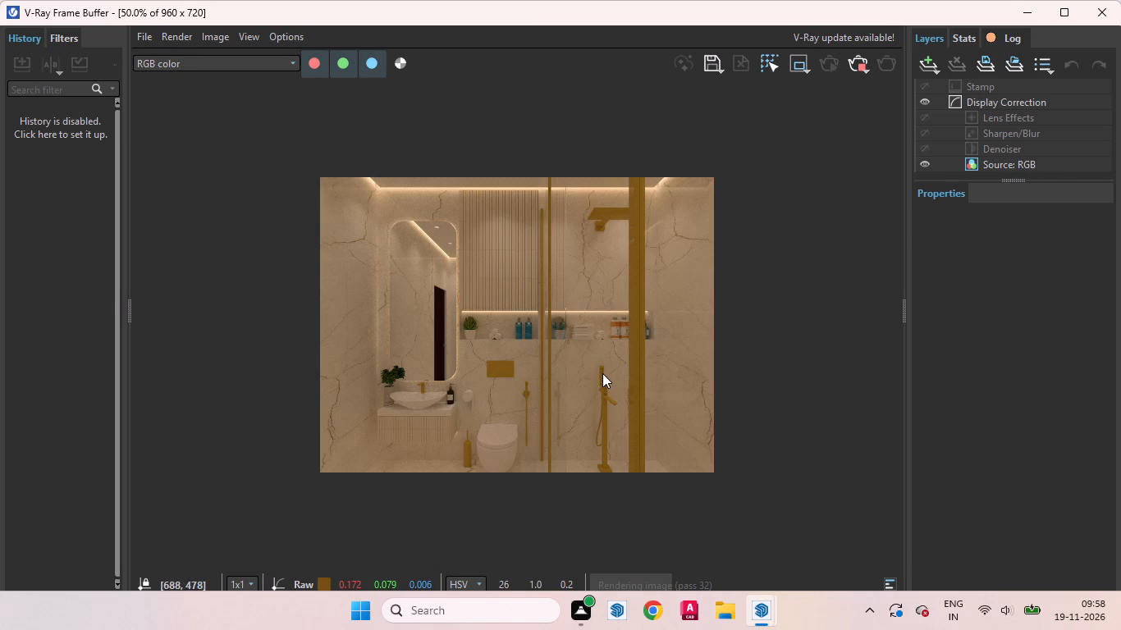
scroll(638, 386, down, 1)
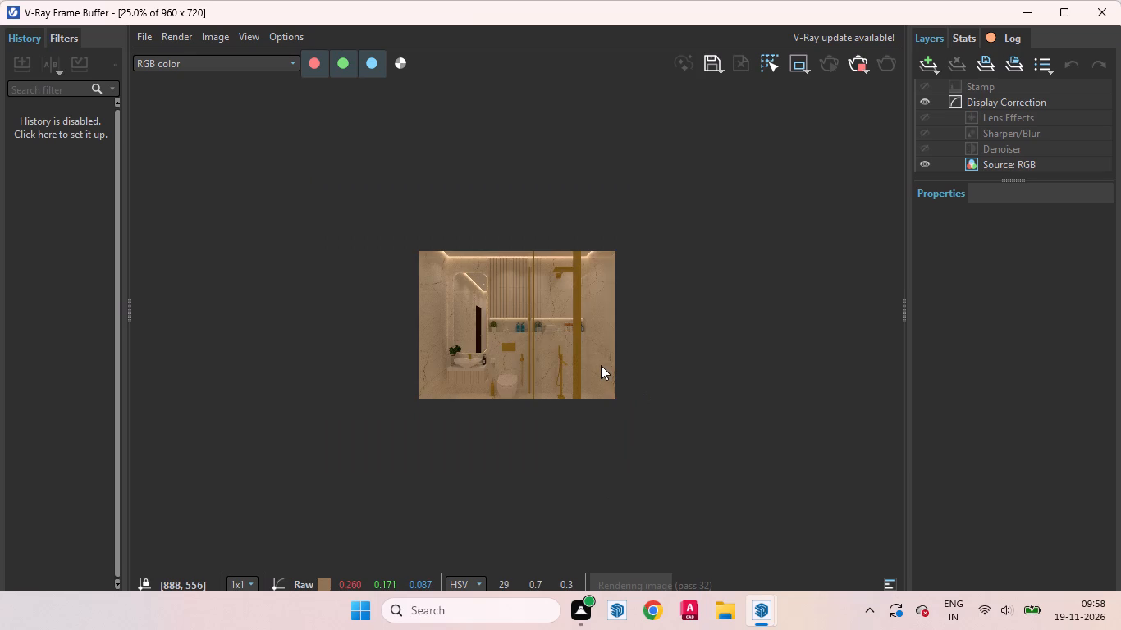
scroll(601, 365, up, 1)
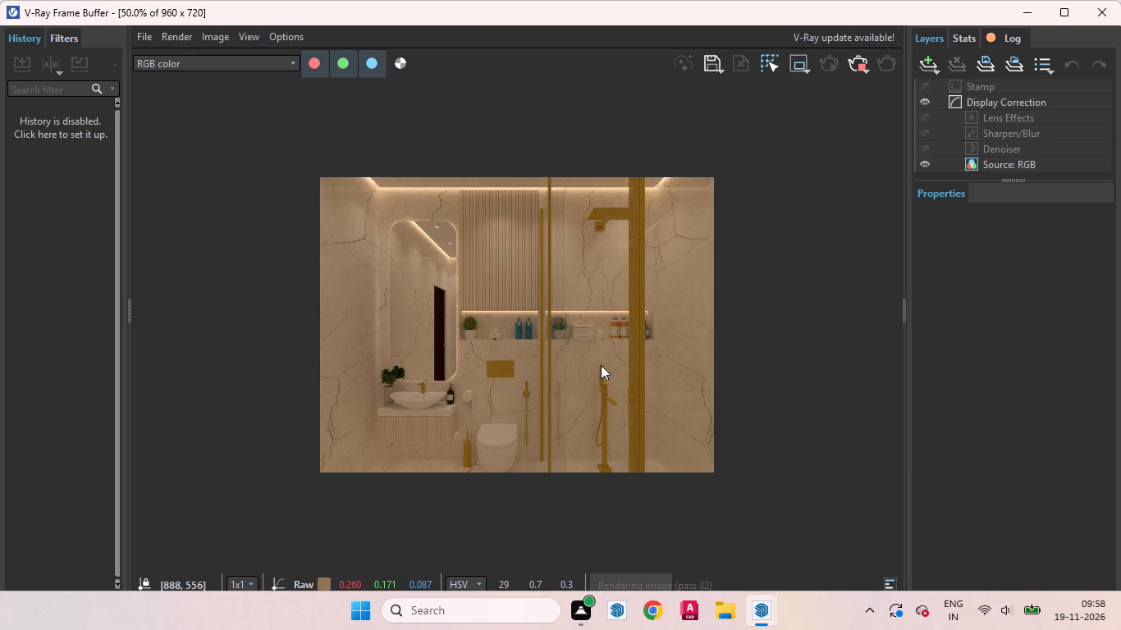
scroll(601, 365, down, 1)
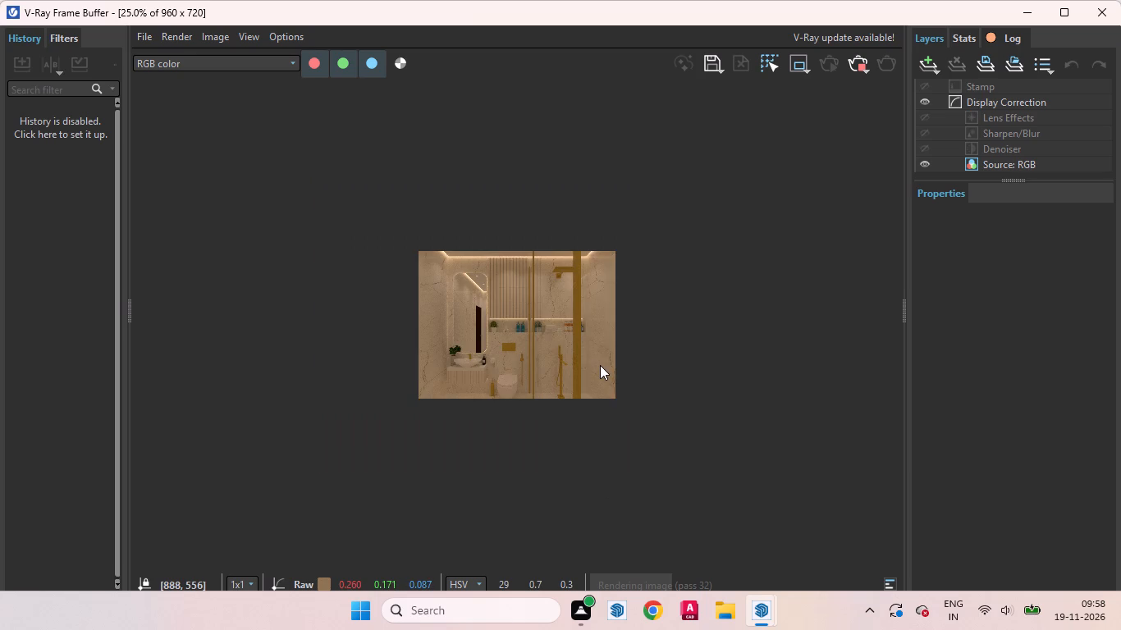
scroll(453, 358, up, 1)
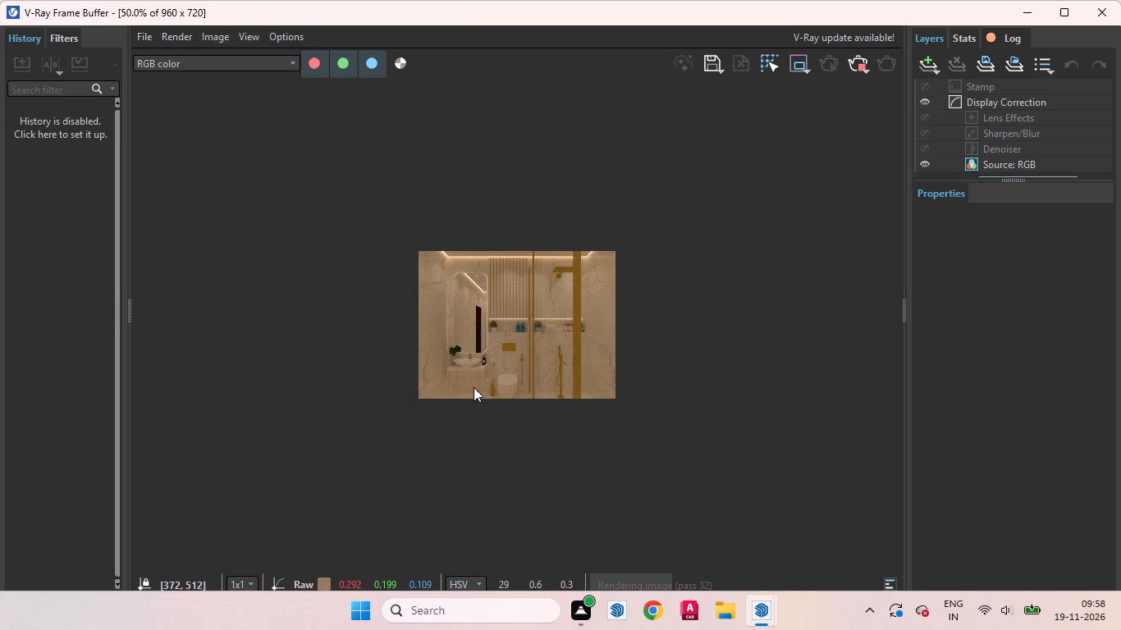
scroll(545, 287, up, 1)
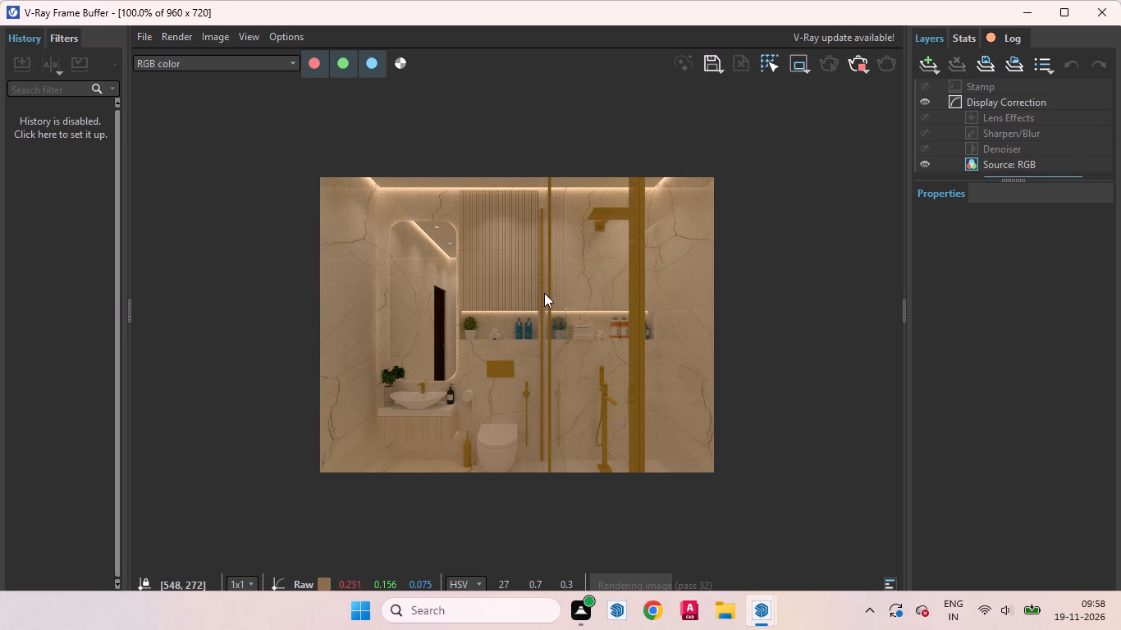
middle_drag(454, 386, 516, 259)
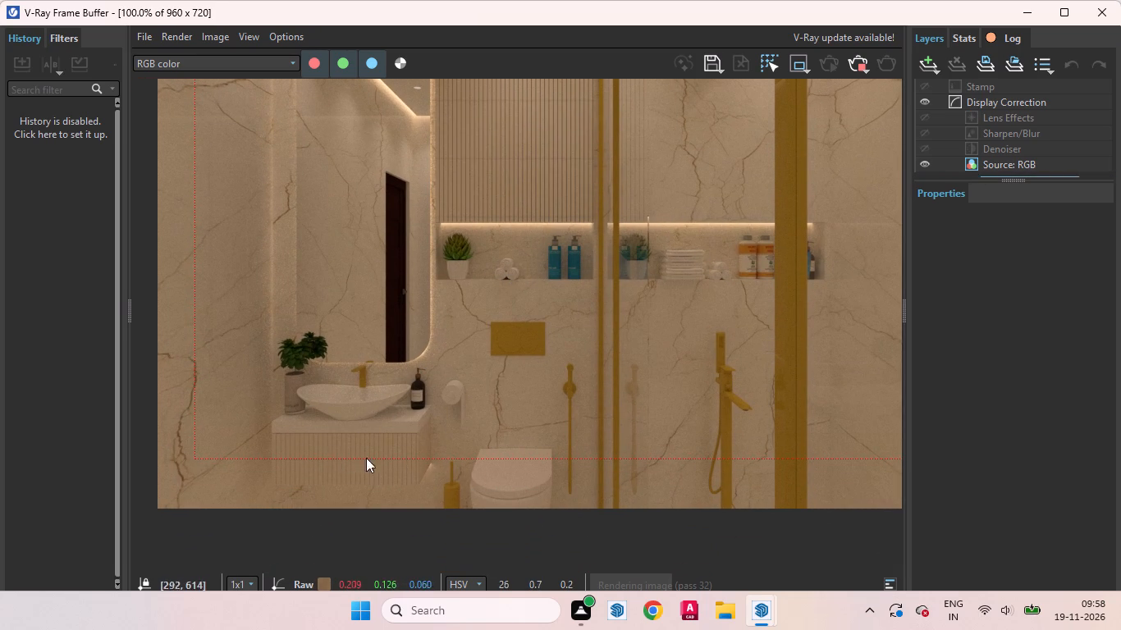
scroll(403, 452, up, 1)
scroll(396, 459, down, 1)
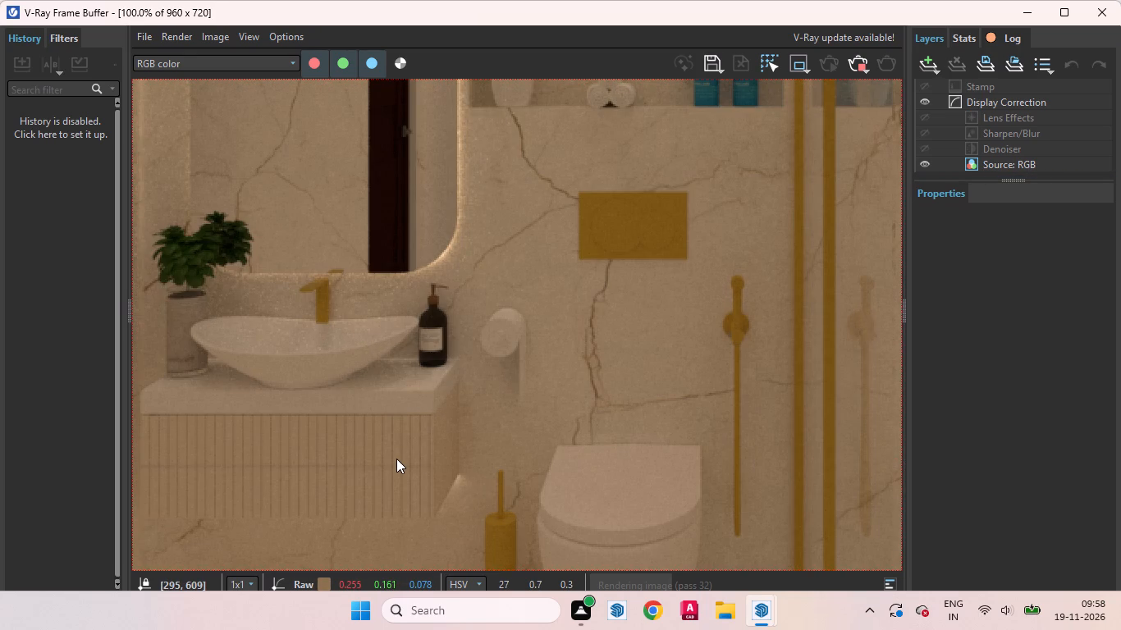
scroll(353, 490, down, 1)
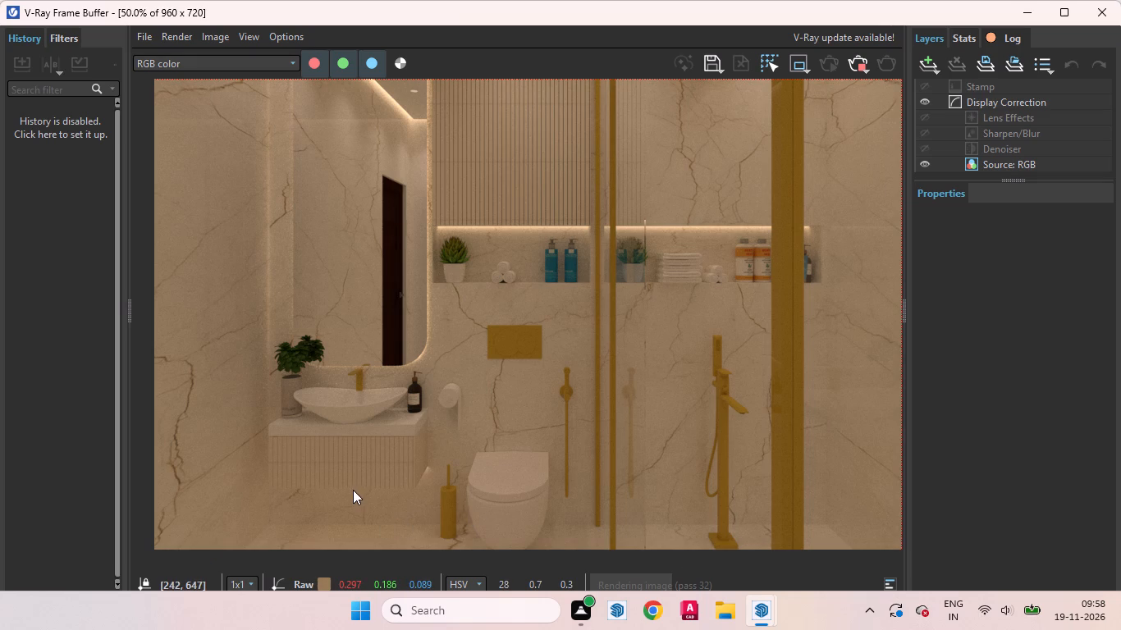
scroll(487, 481, up, 1)
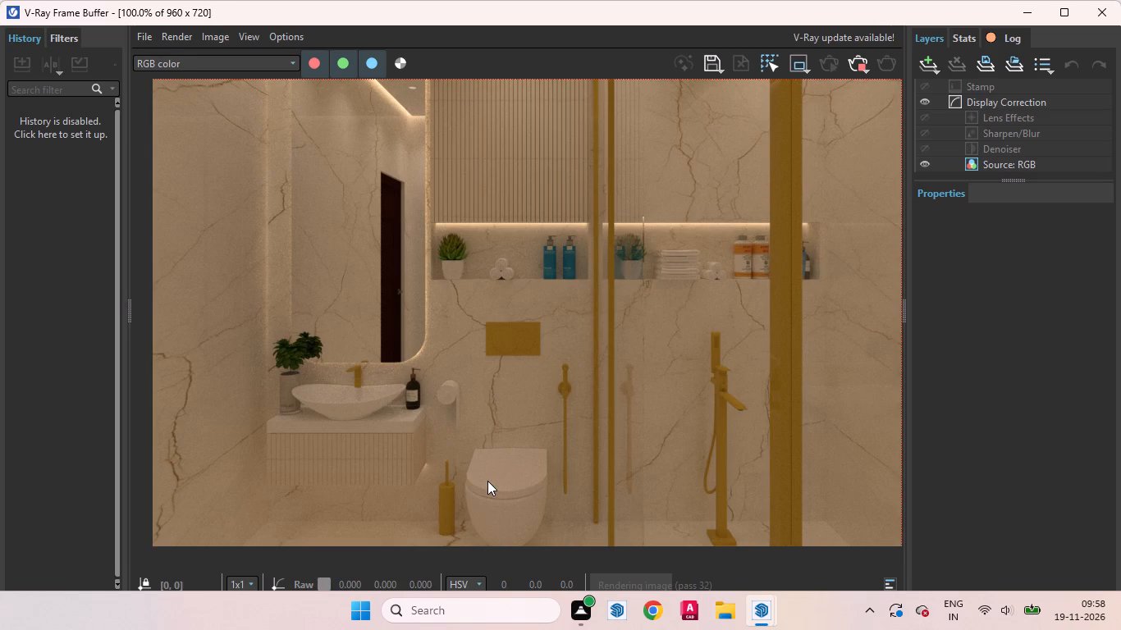
scroll(450, 476, down, 1)
scroll(515, 356, up, 2)
scroll(439, 440, down, 1)
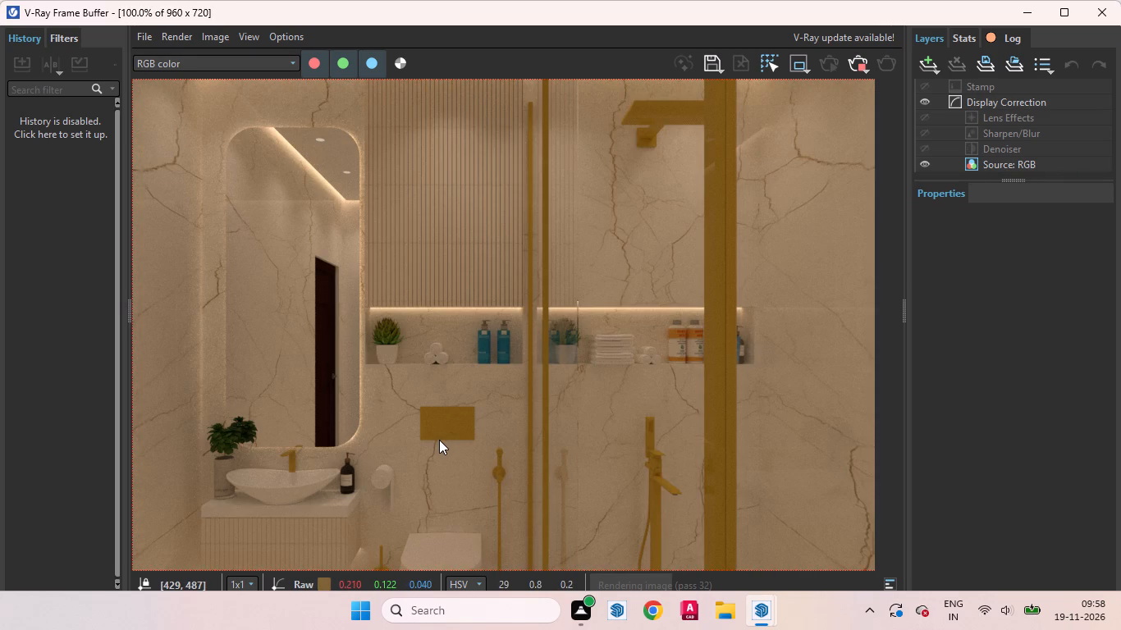
scroll(439, 440, down, 1)
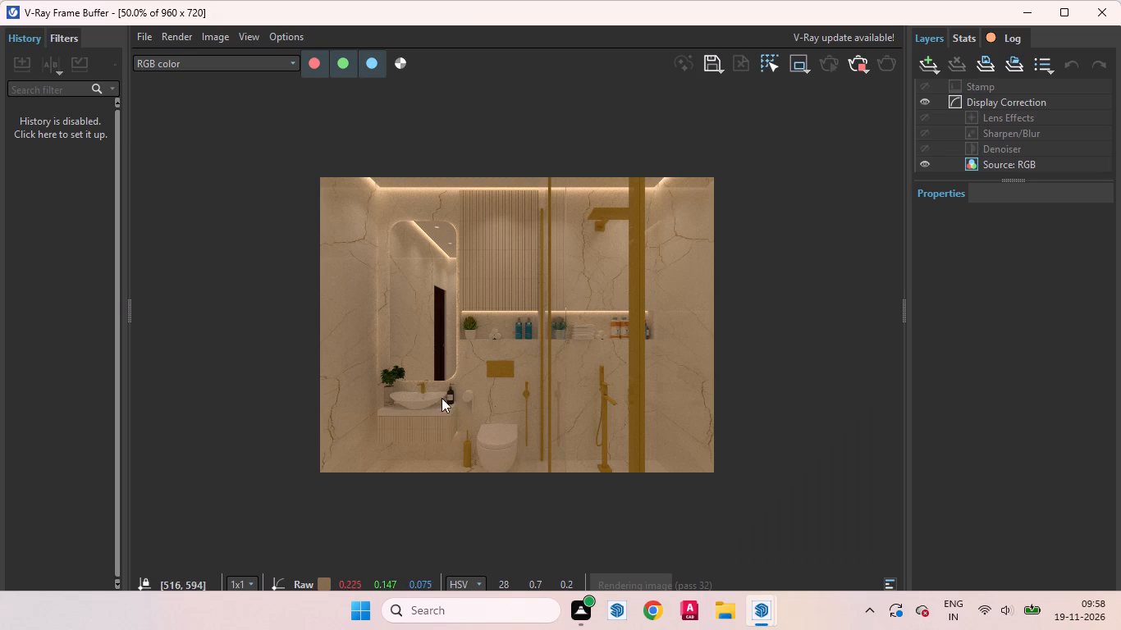
click(1035, 7)
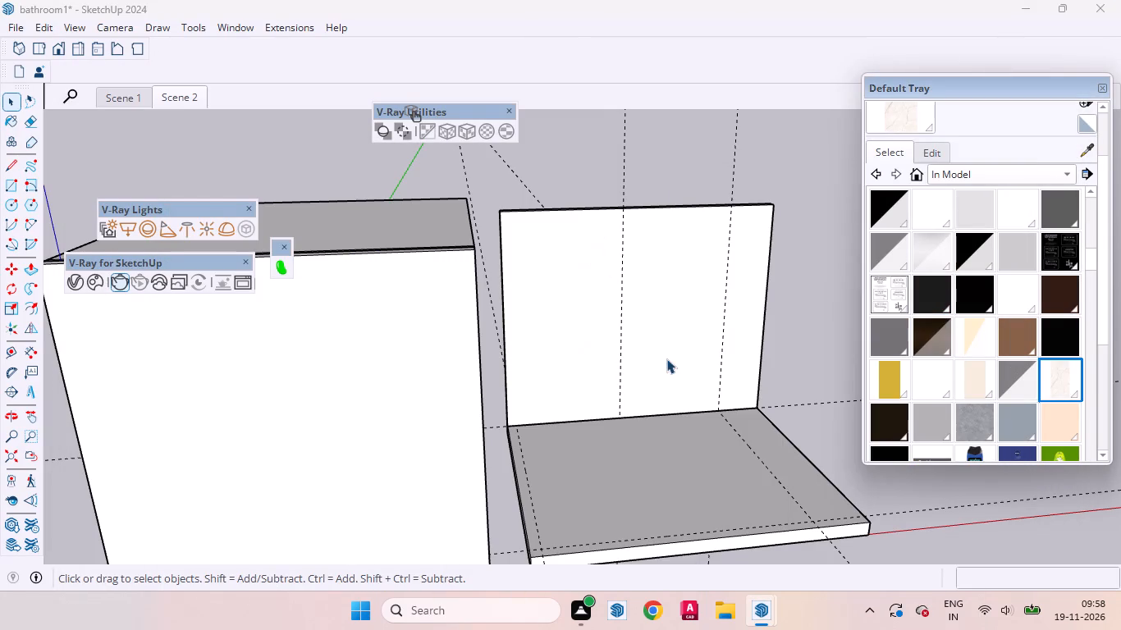
Create a new empty group and draw a 1' 10 1/2" by 9' 4" rectangle on the rear wall, from the guide's base to the top outer corner.
middle_drag(617, 366, 576, 349)
click(585, 336)
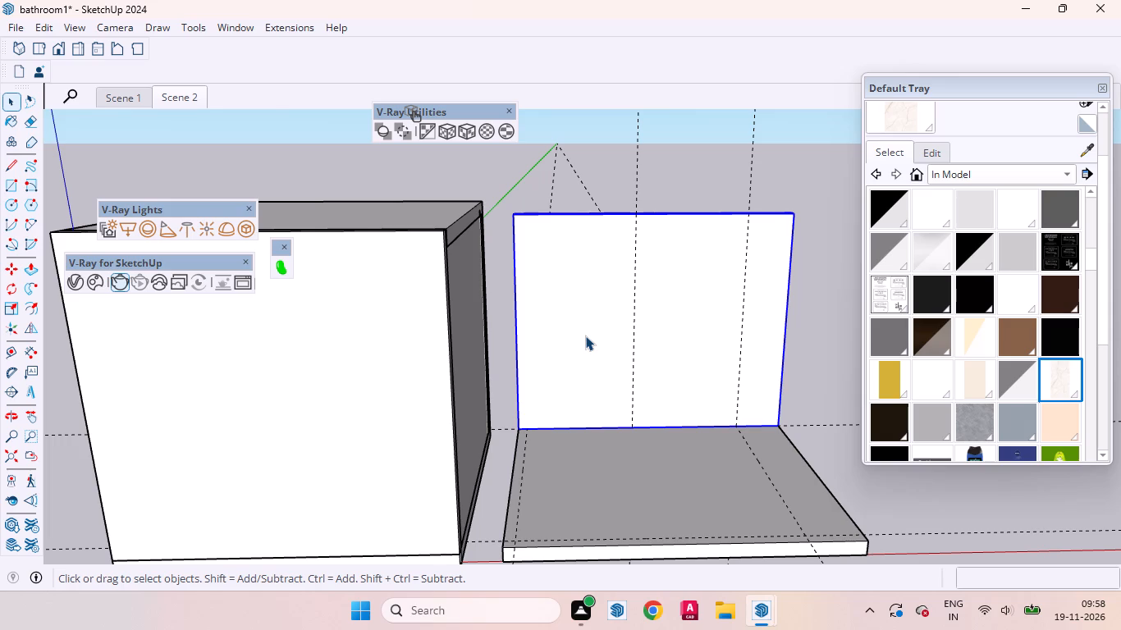
right_click(812, 300)
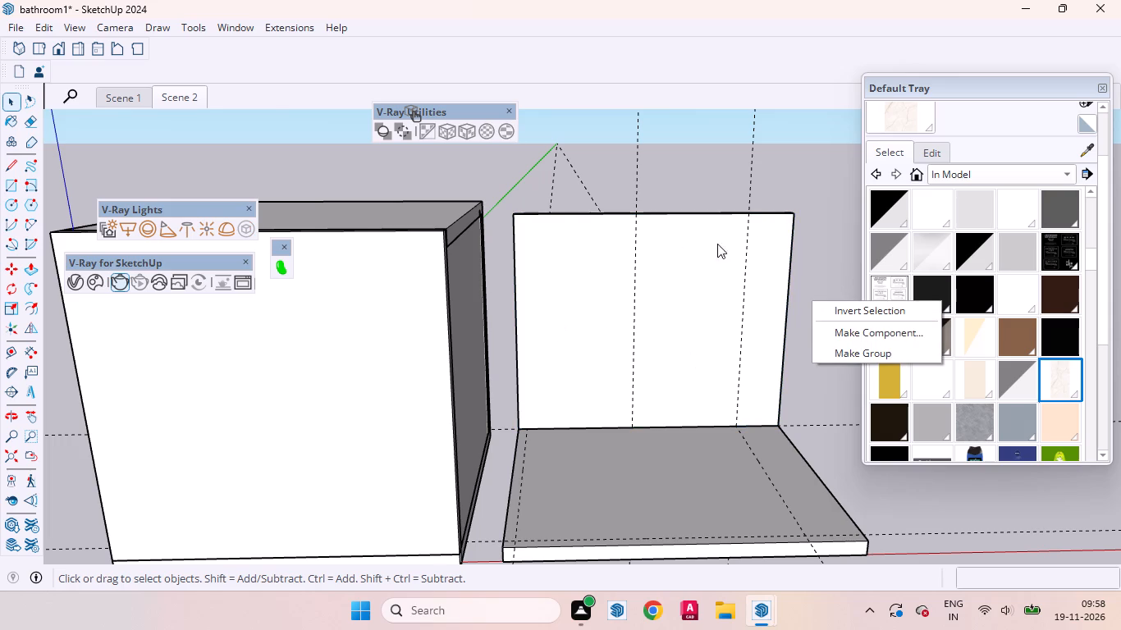
click(851, 351)
middle_drag(782, 426, 719, 422)
key(r)
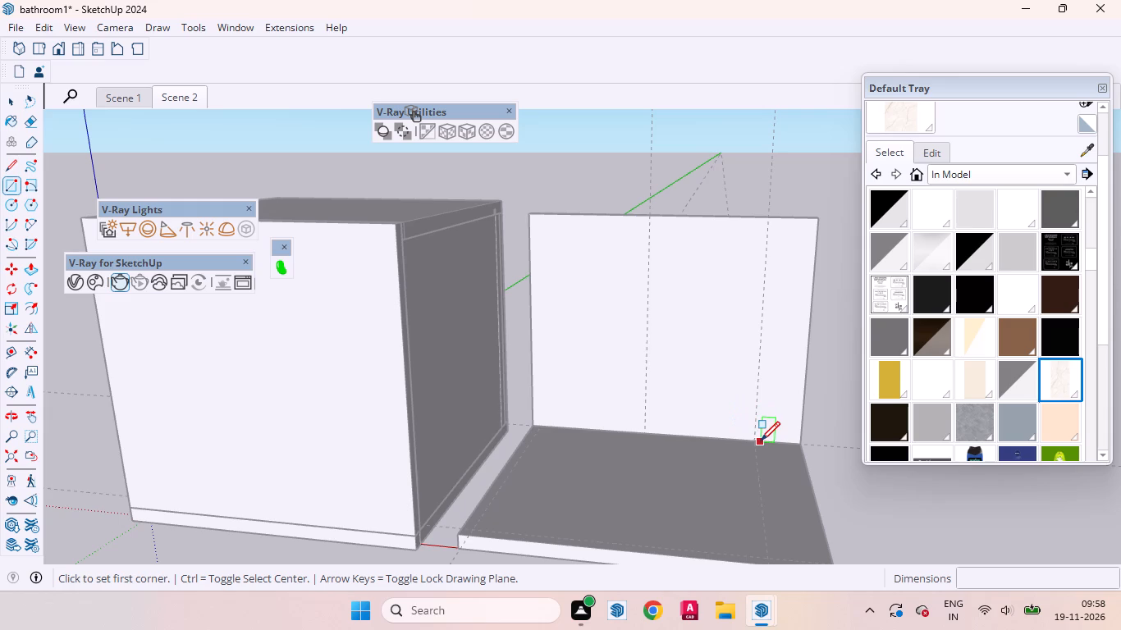
click(751, 443)
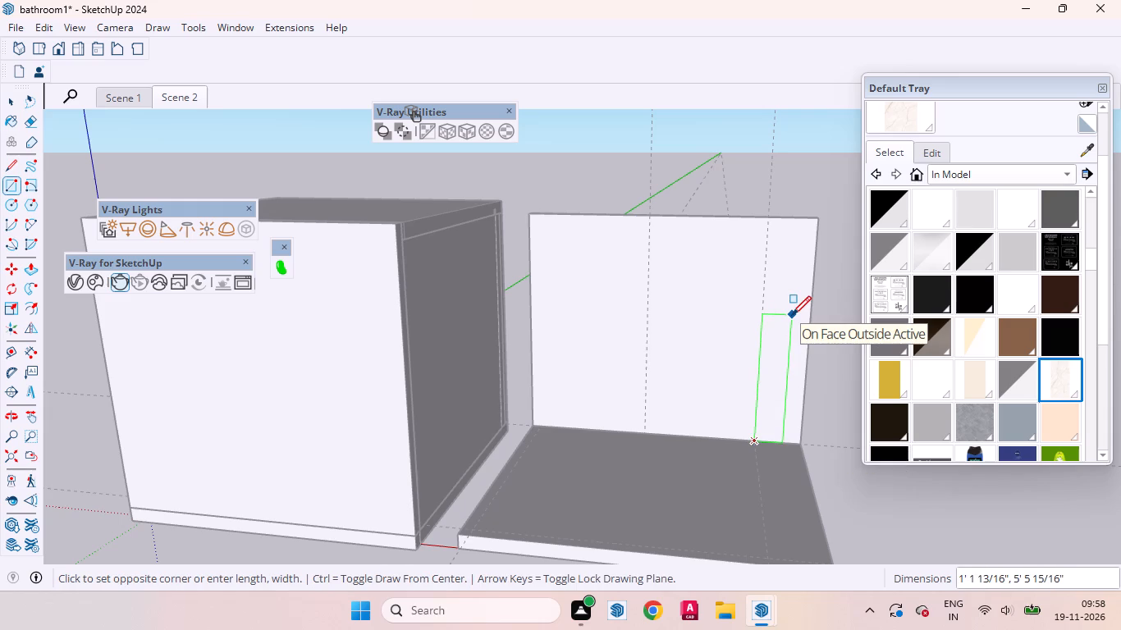
click(817, 220)
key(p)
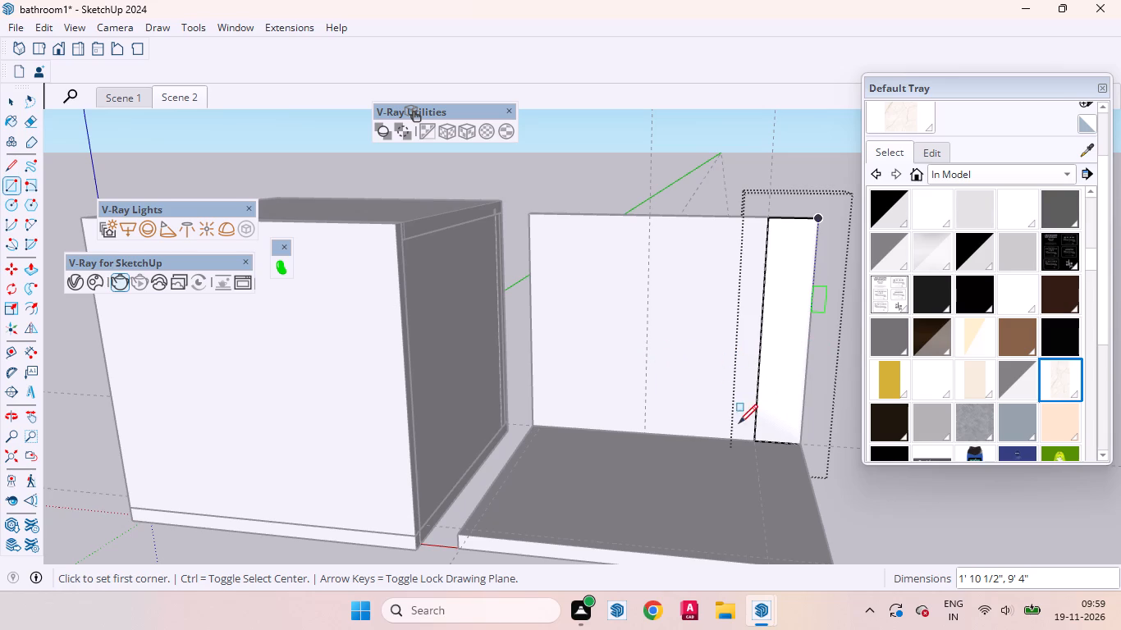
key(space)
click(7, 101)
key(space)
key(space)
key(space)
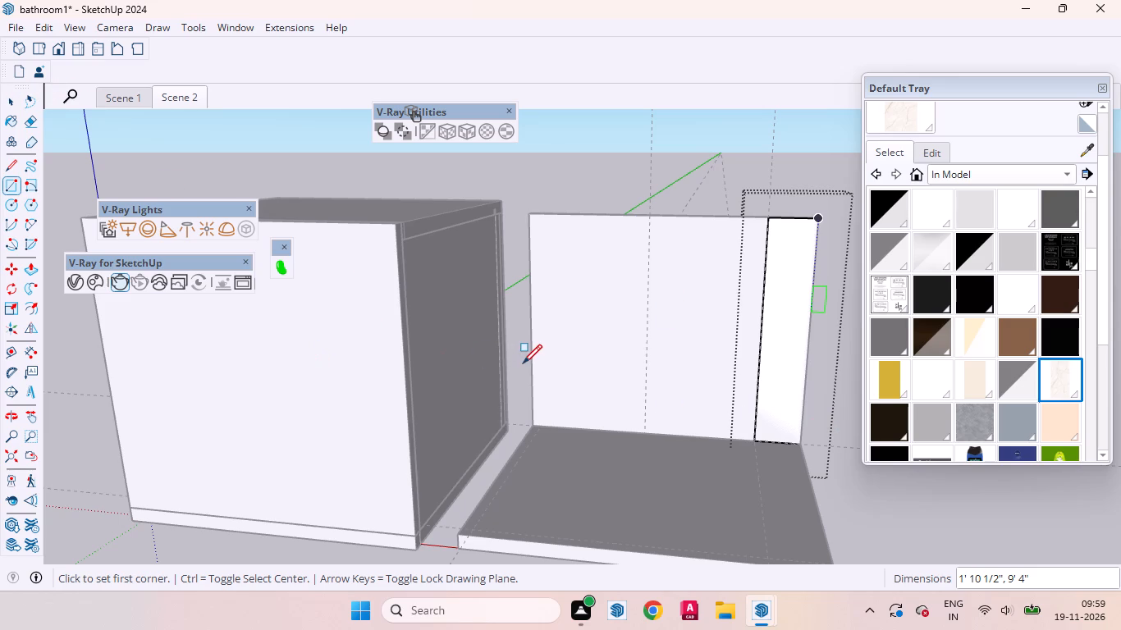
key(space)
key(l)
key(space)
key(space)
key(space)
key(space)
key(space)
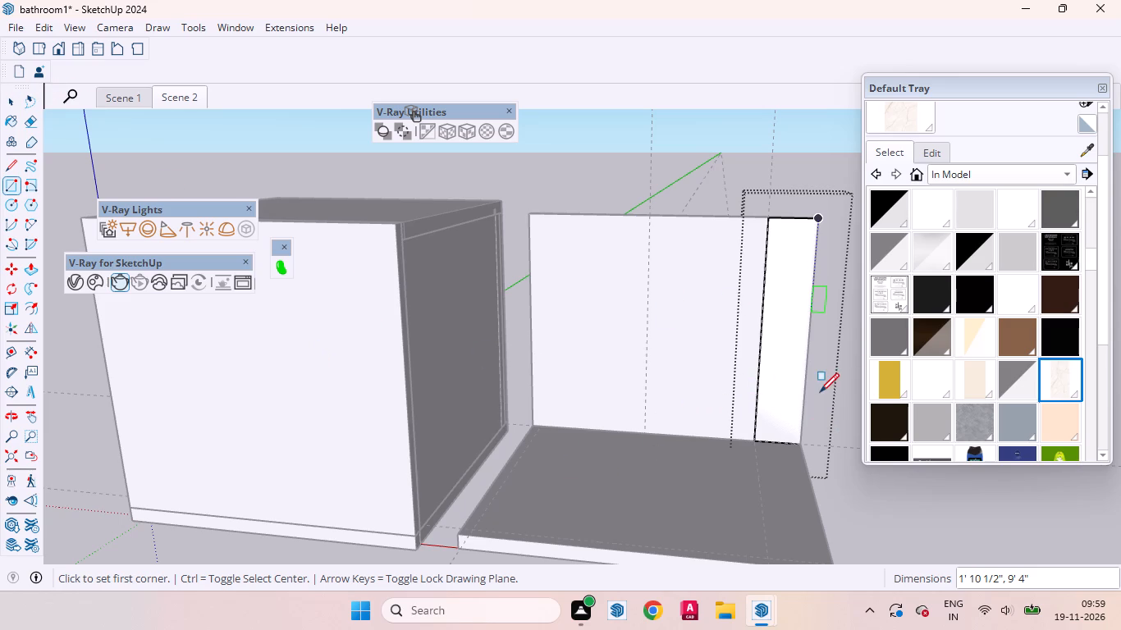
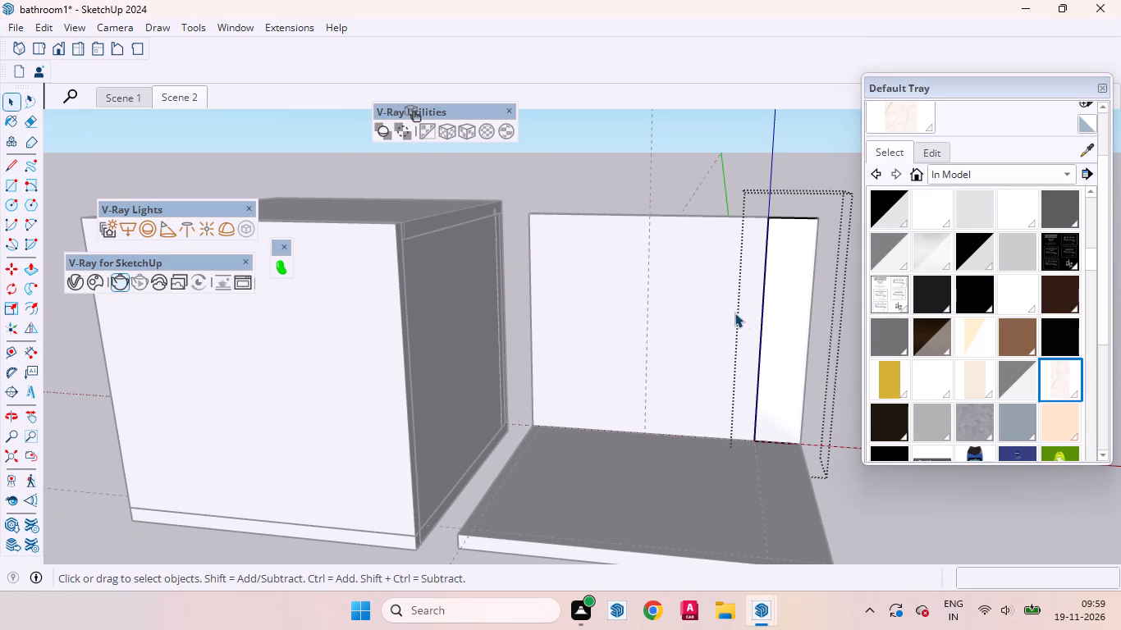
Extrude the rectangle about 8' 10" from the rear wall to the slab's front edge, and leave the group.
click(786, 324)
key(p)
drag(786, 324, 783, 351)
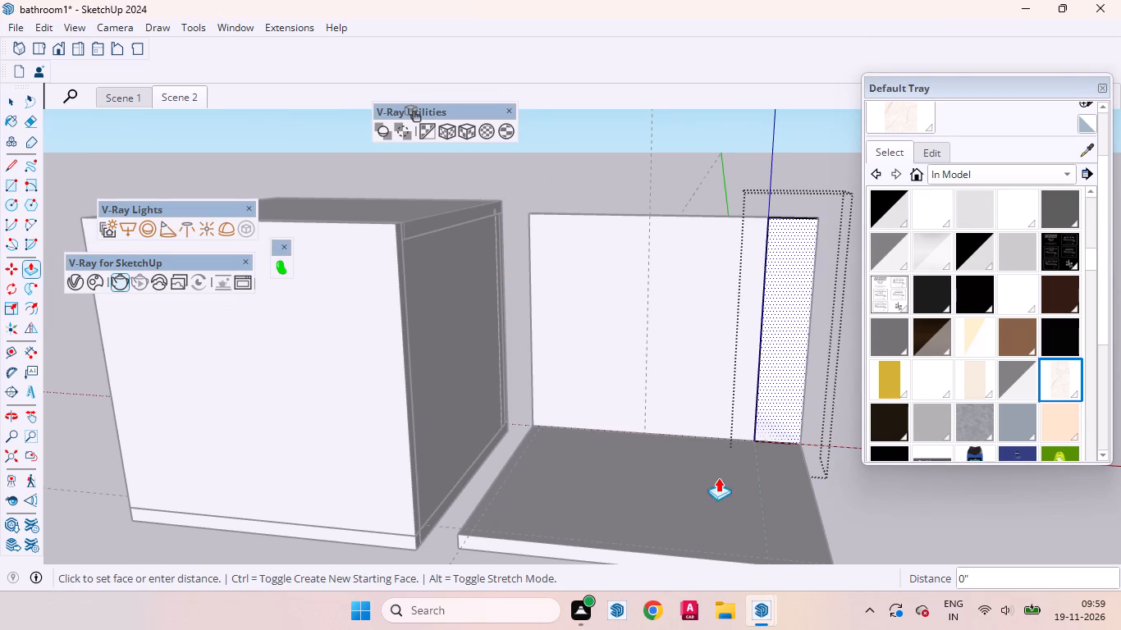
key(space)
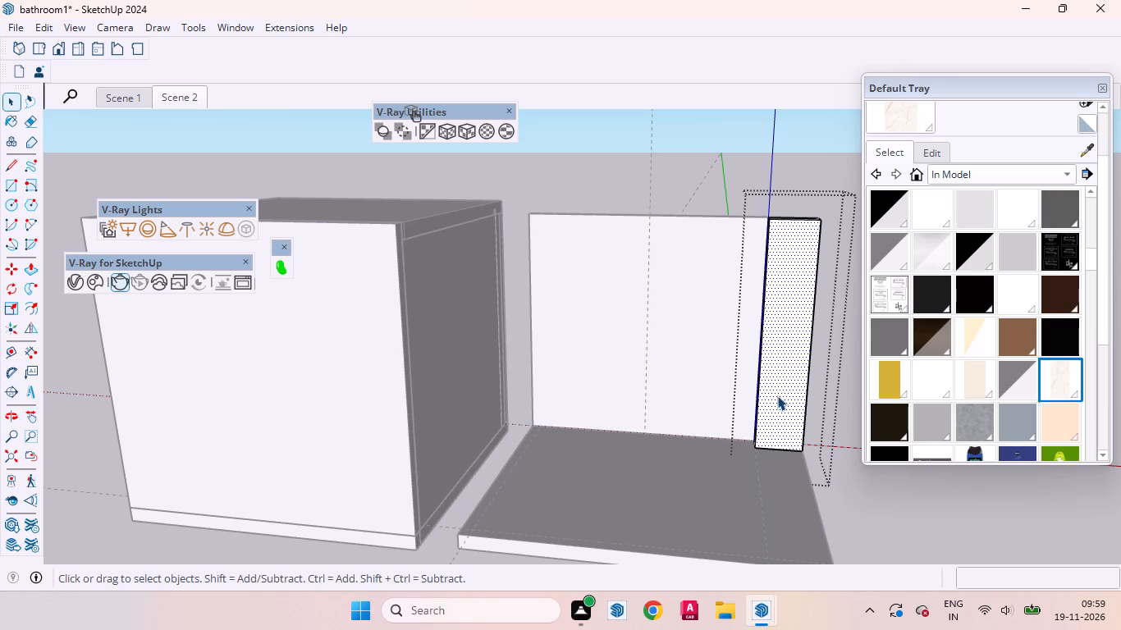
key(p)
click(777, 395)
scroll(772, 409, down, 5)
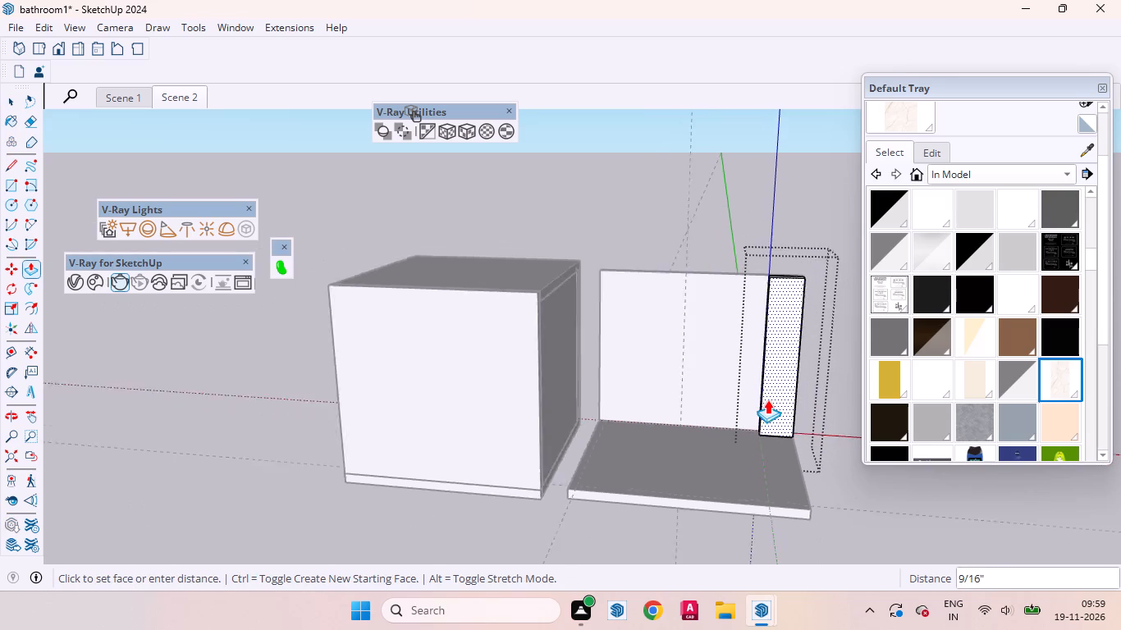
scroll(767, 399, down, 1)
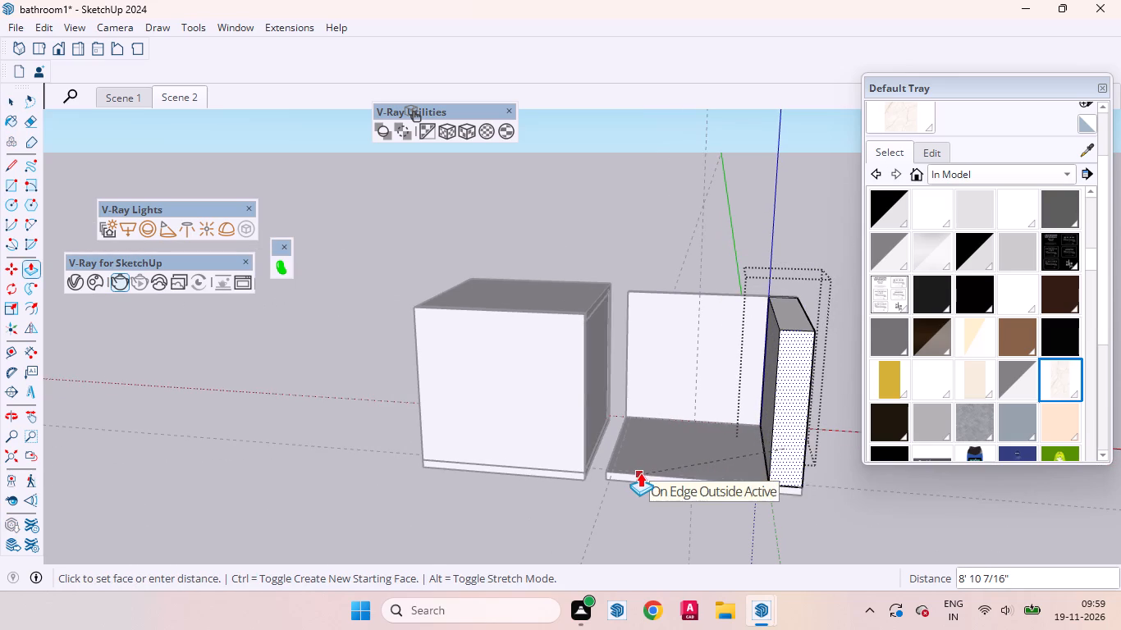
click(640, 472)
key(space)
click(731, 519)
Open the new side wall's group and copy its inner face's rear vertical edge 2" away from the rear wall.
scroll(702, 427, down, 6)
middle_drag(716, 454, 1061, 409)
scroll(711, 326, up, 14)
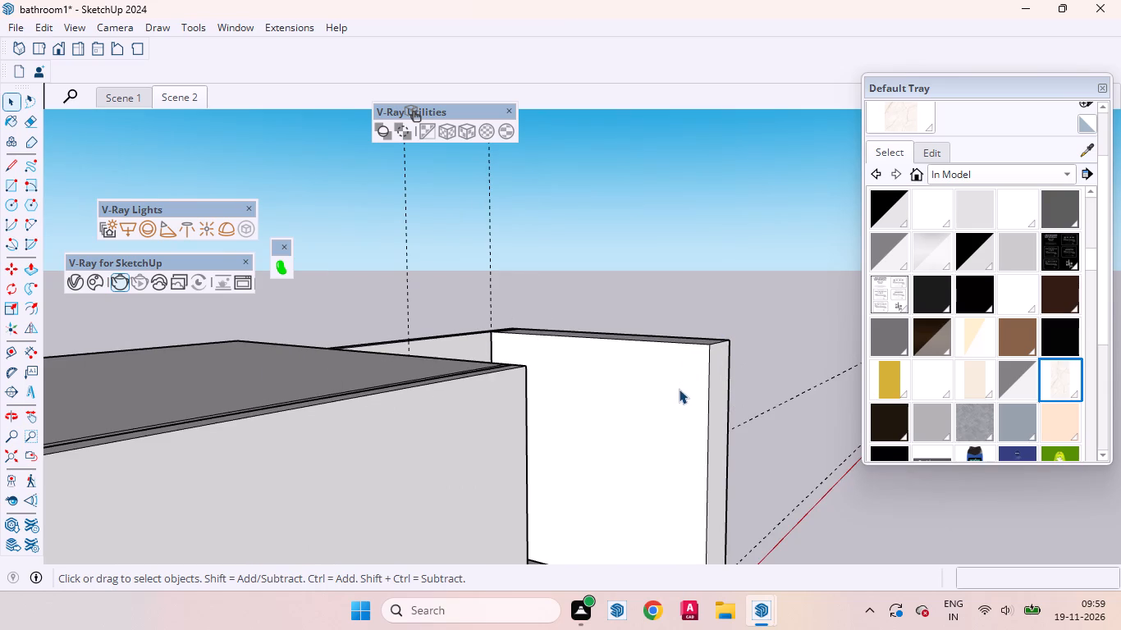
scroll(568, 336, up, 4)
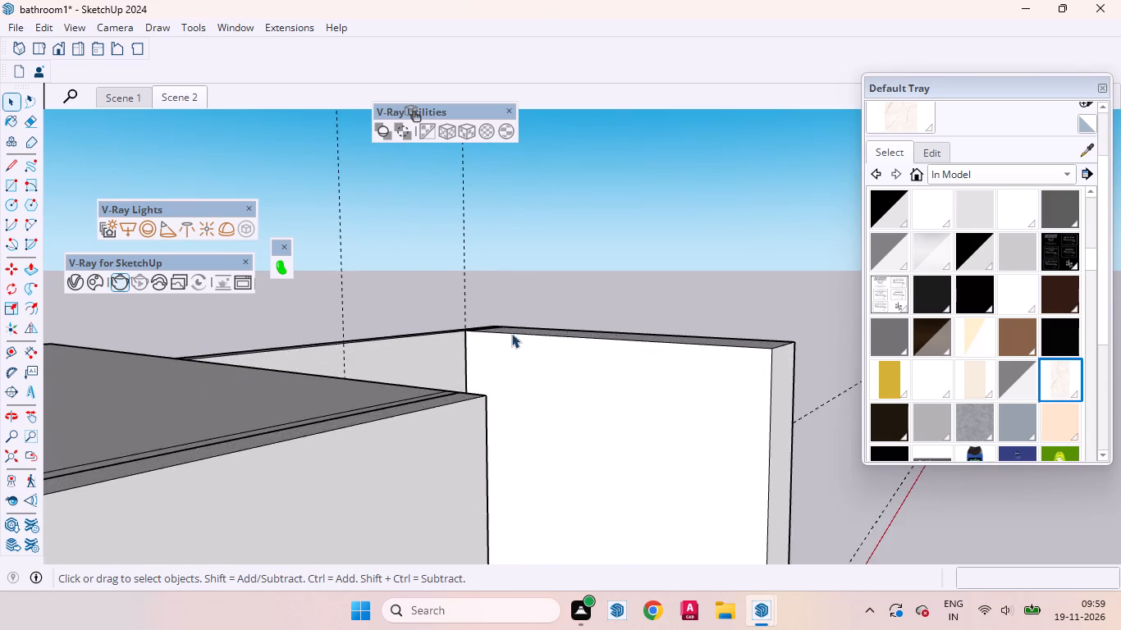
scroll(511, 333, up, 1)
middle_drag(483, 389, 665, 504)
scroll(486, 418, down, 4)
scroll(309, 342, up, 4)
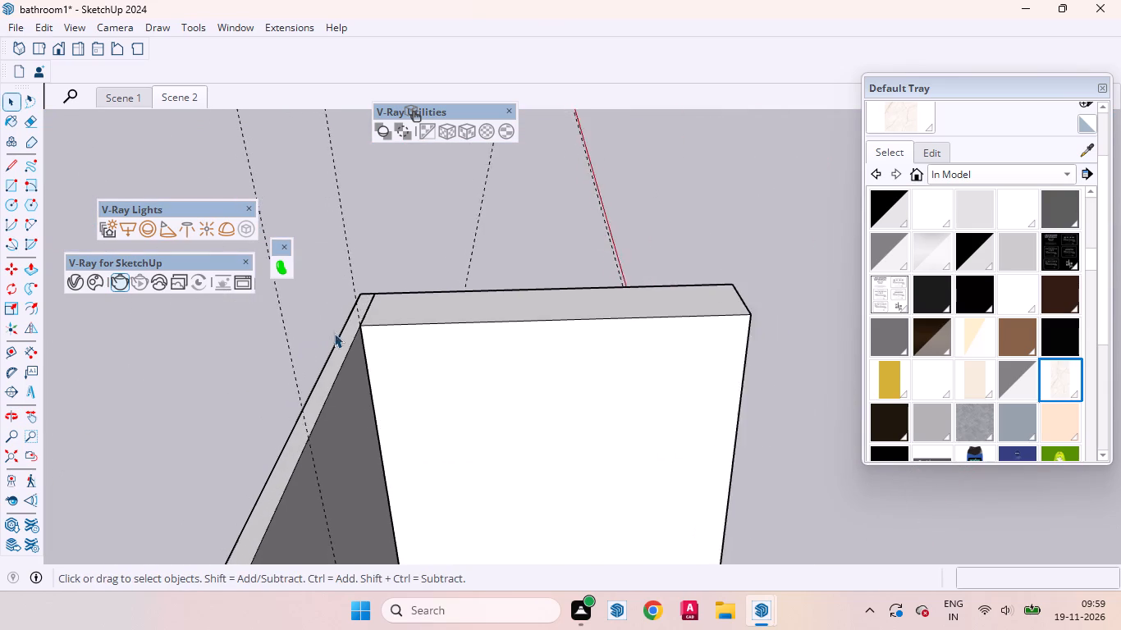
scroll(334, 333, up, 8)
click(414, 367)
double_click(414, 368)
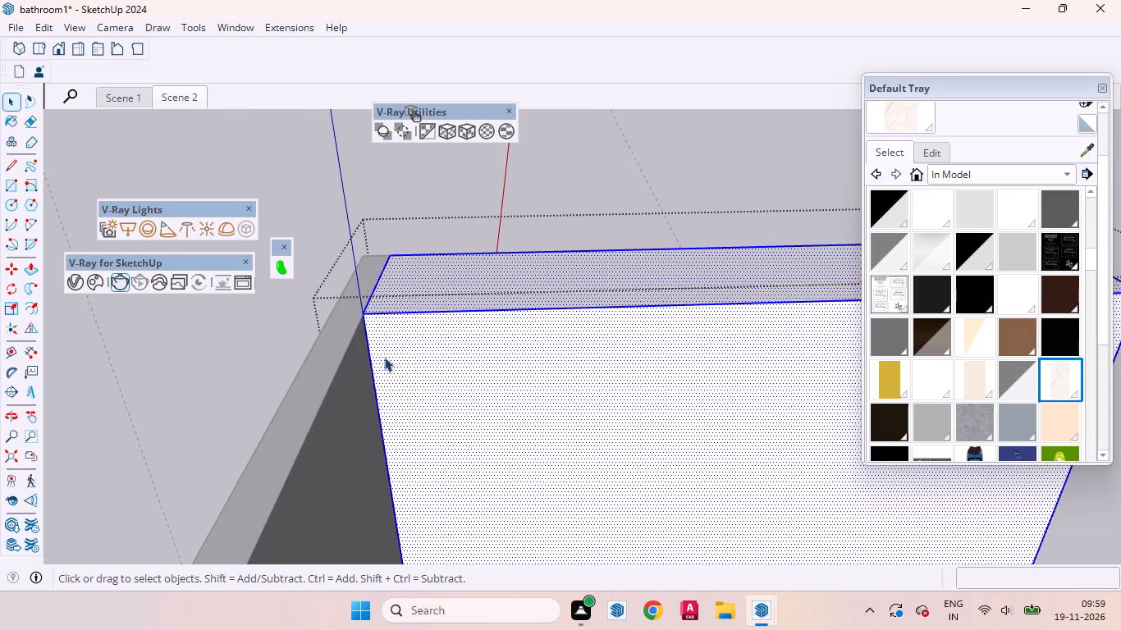
click(369, 350)
key(m)
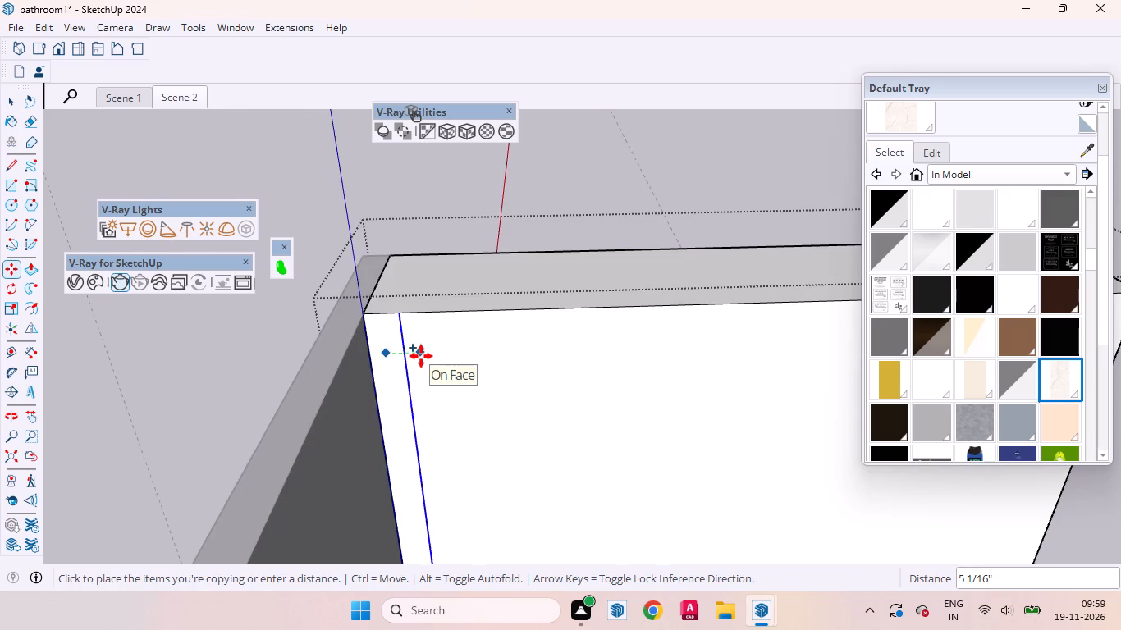
key(2)
key(Return)
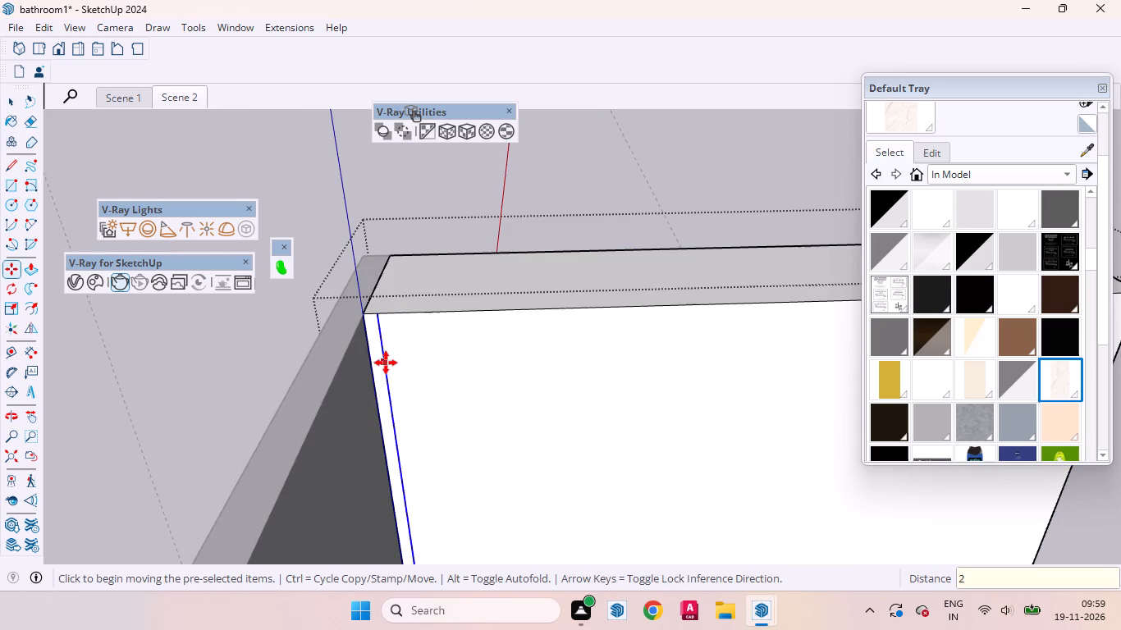
Copy the new vertical edge a further 16" along the side wall's inner face.
click(386, 363)
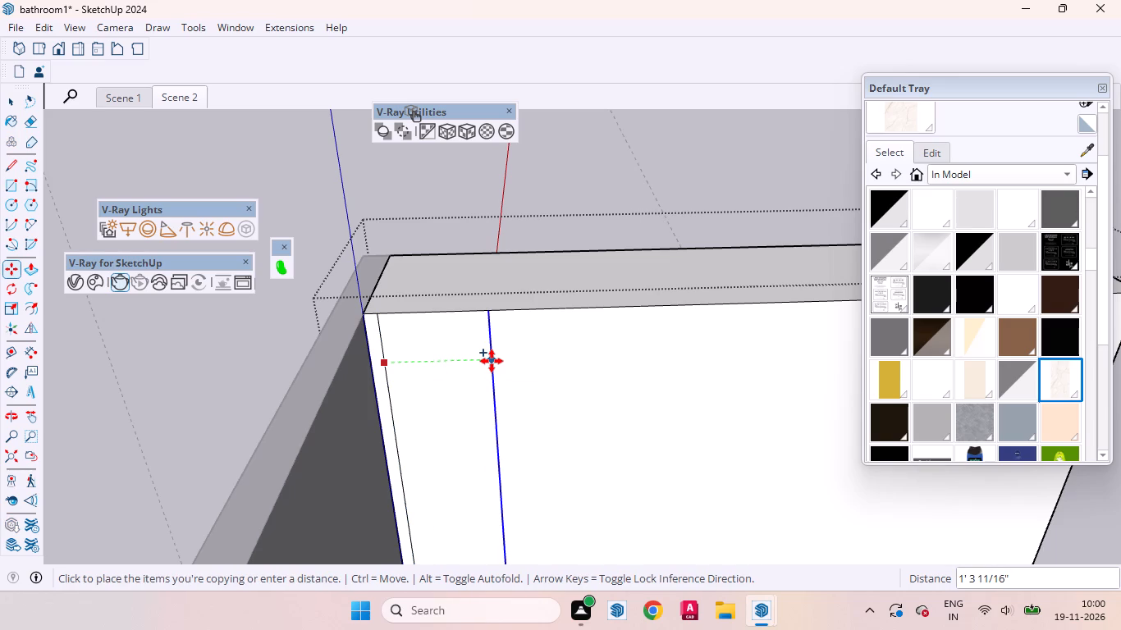
key(1)
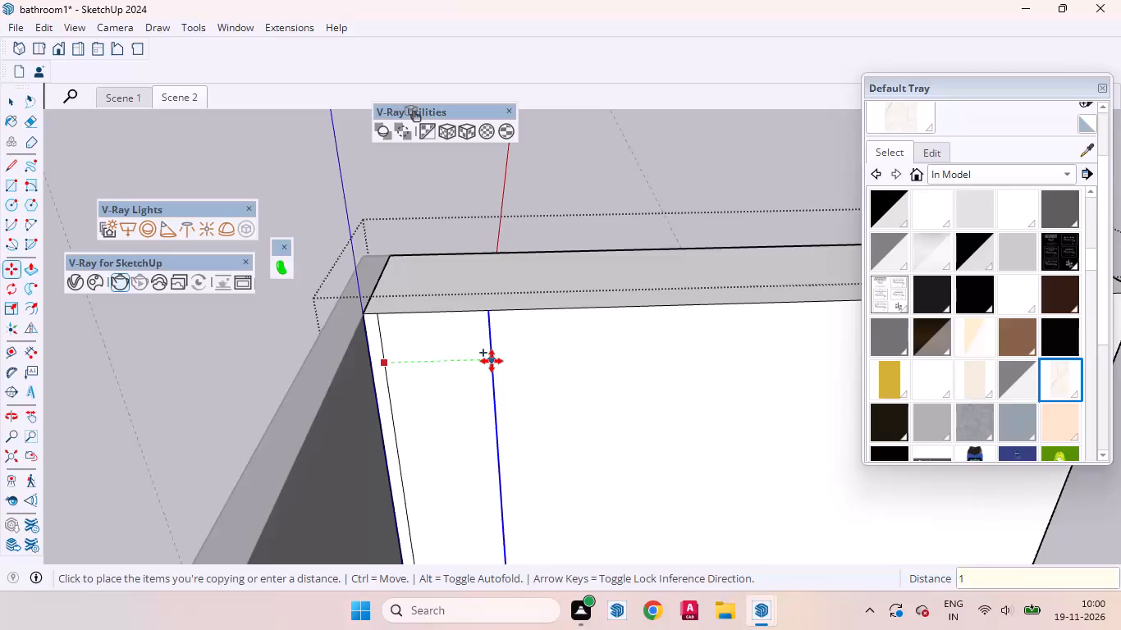
key(6)
key(Return)
key(space)
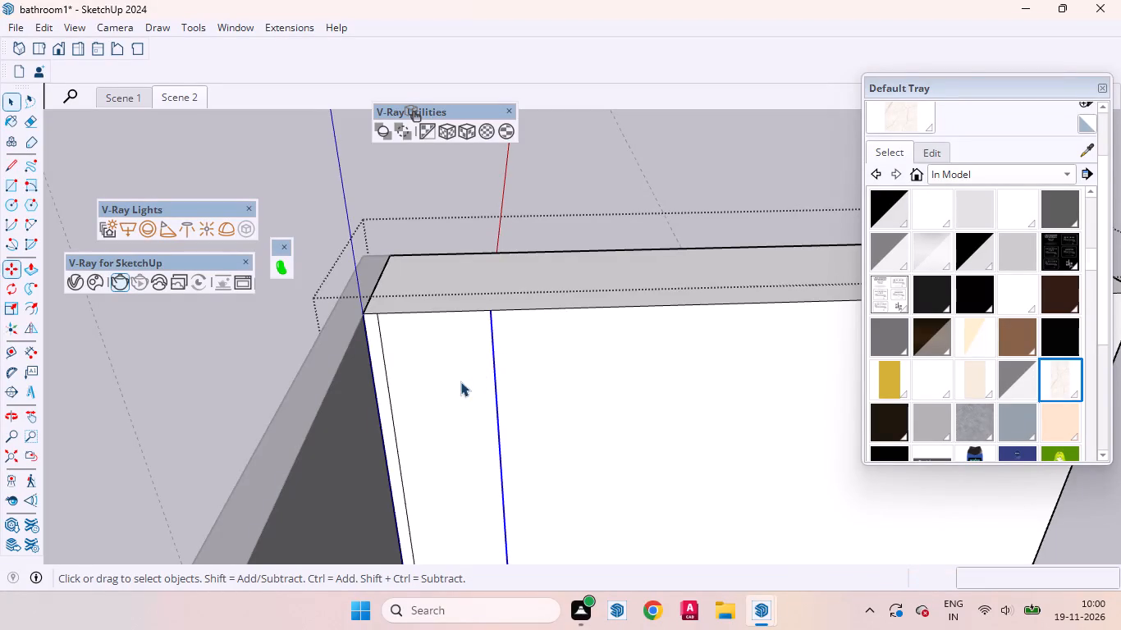
Examine the strip between the two copied edges from several angles, and leave the side wall's group.
click(450, 381)
scroll(418, 306, down, 7)
scroll(416, 313, up, 1)
scroll(515, 378, down, 4)
middle_drag(634, 401, 341, 393)
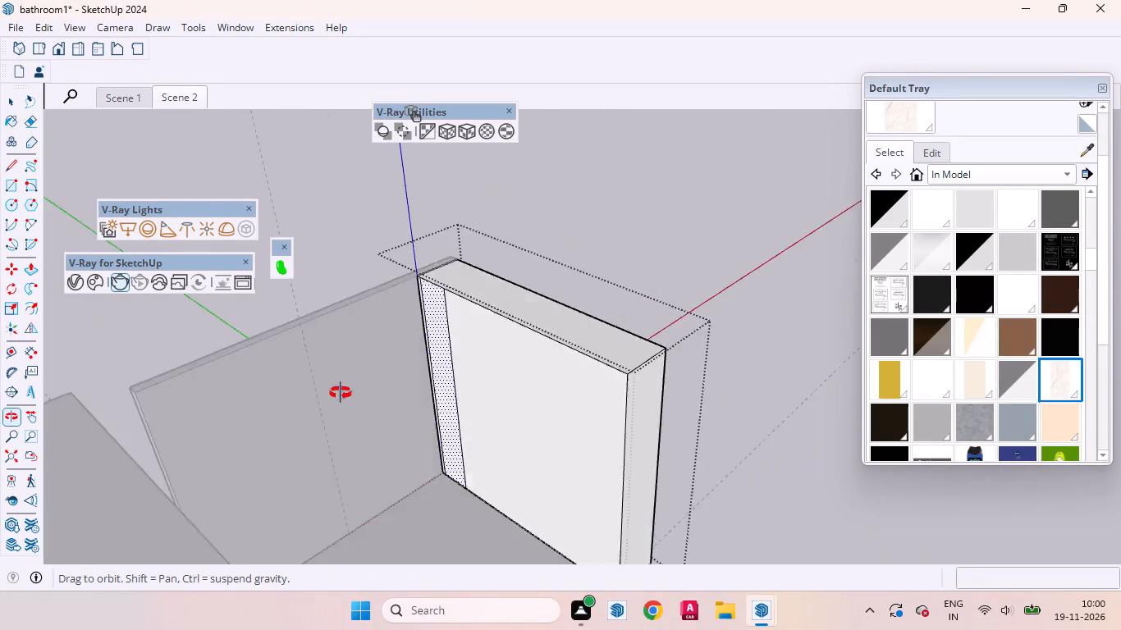
middle_drag(341, 393, 300, 315)
scroll(535, 238, down, 3)
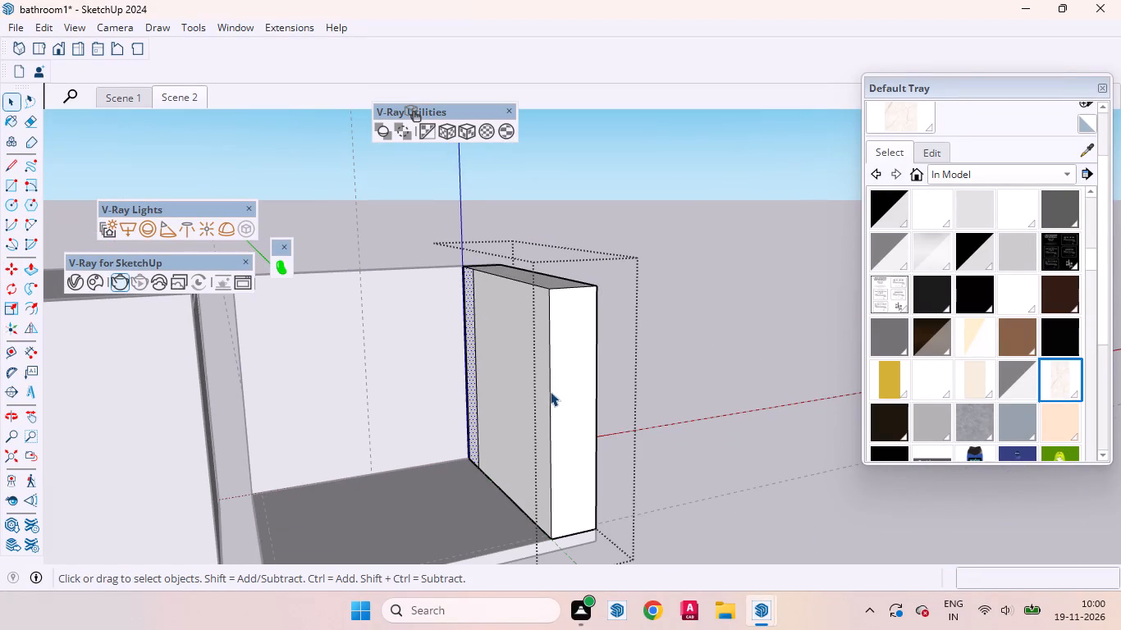
scroll(532, 432, up, 3)
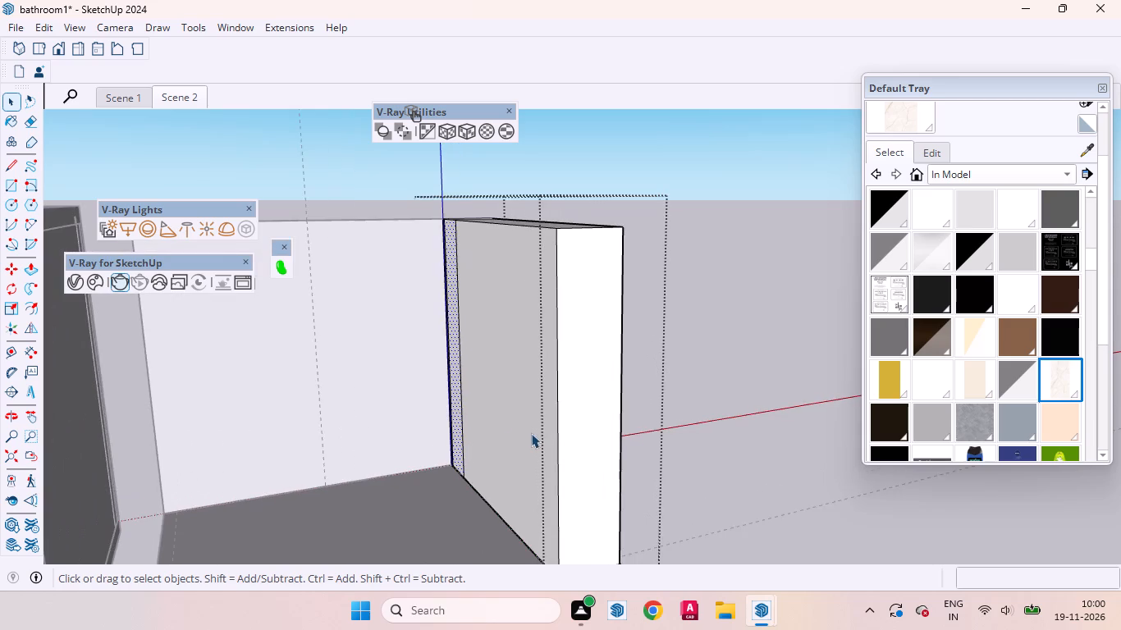
middle_drag(523, 438, 487, 372)
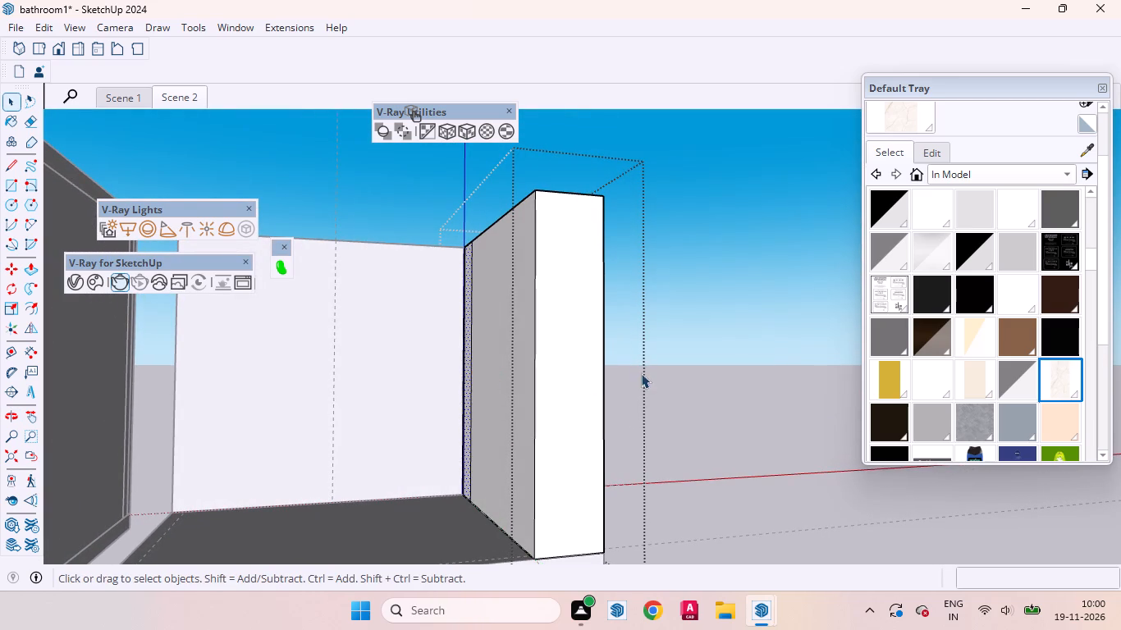
click(641, 373)
click(881, 381)
double_click(687, 384)
click(692, 382)
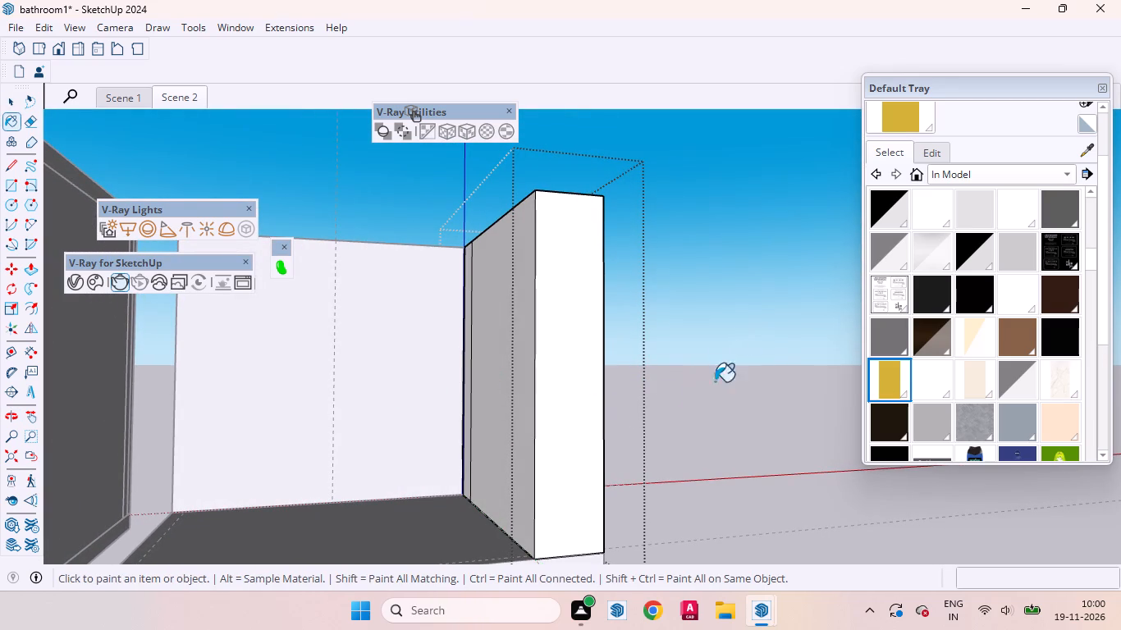
click(10, 99)
triple_click(686, 386)
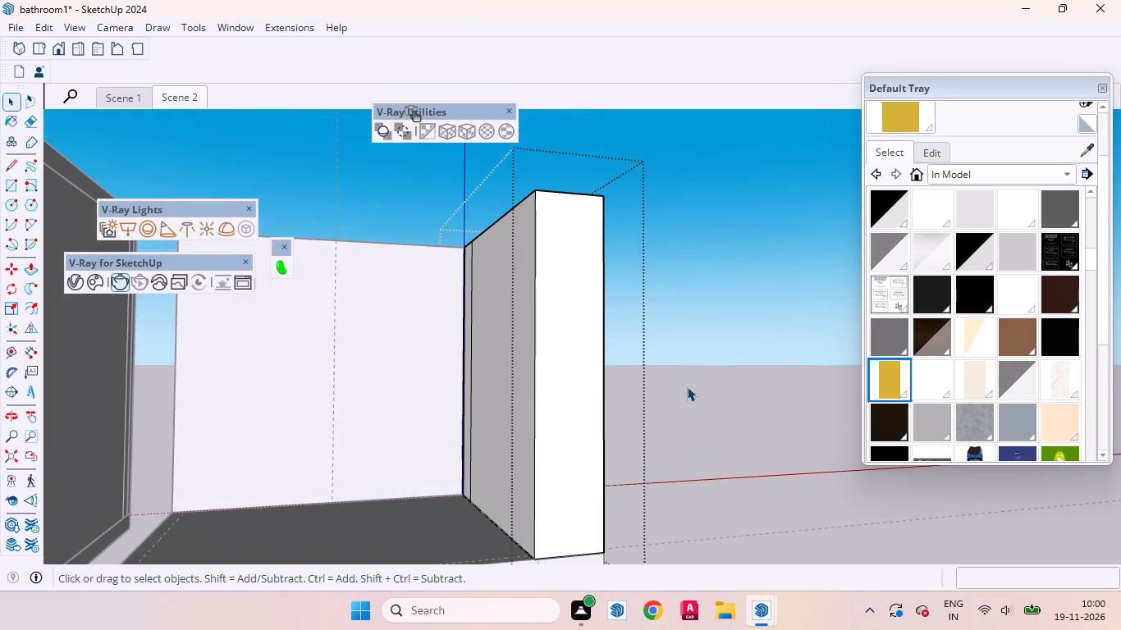
scroll(387, 482, up, 2)
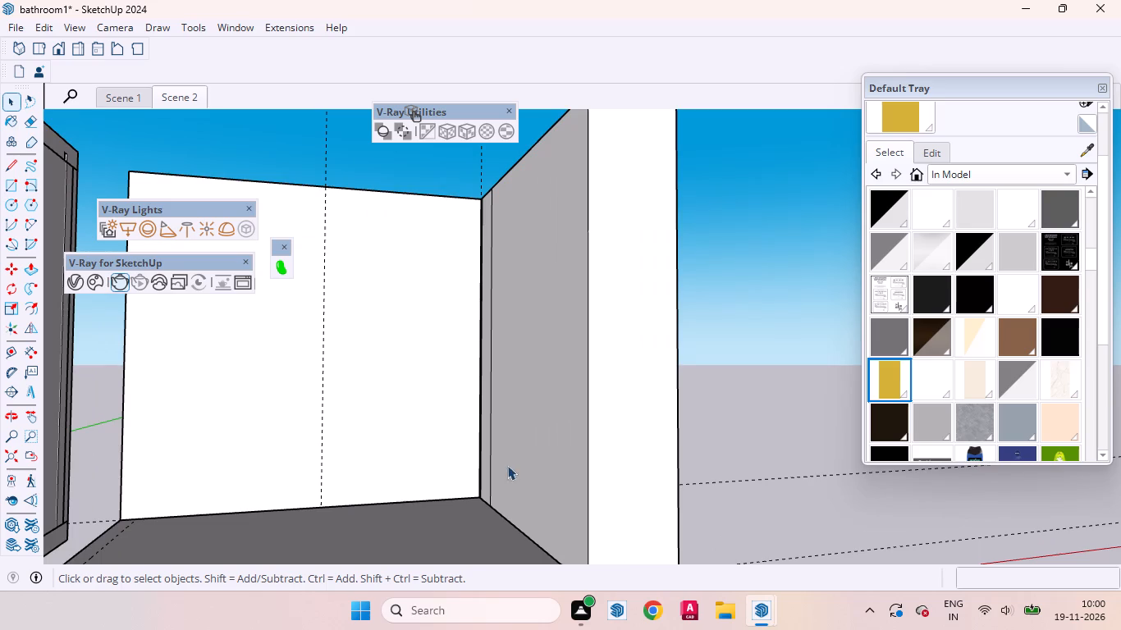
scroll(830, 455, down, 2)
middle_drag(785, 466, 716, 465)
scroll(440, 457, up, 1)
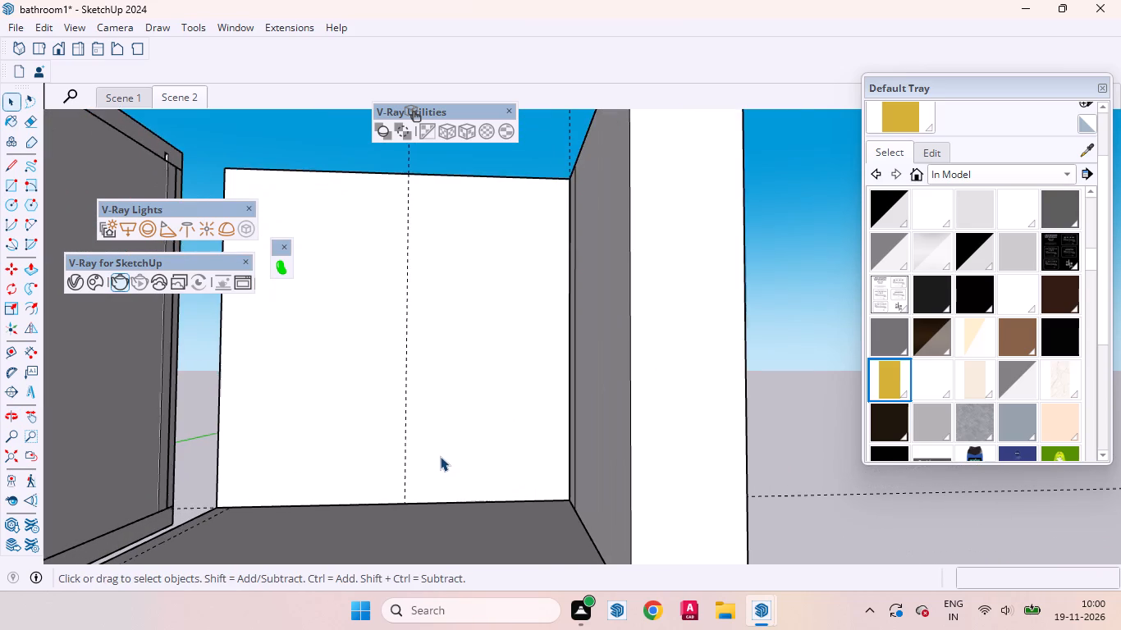
scroll(440, 456, up, 2)
scroll(758, 511, down, 1)
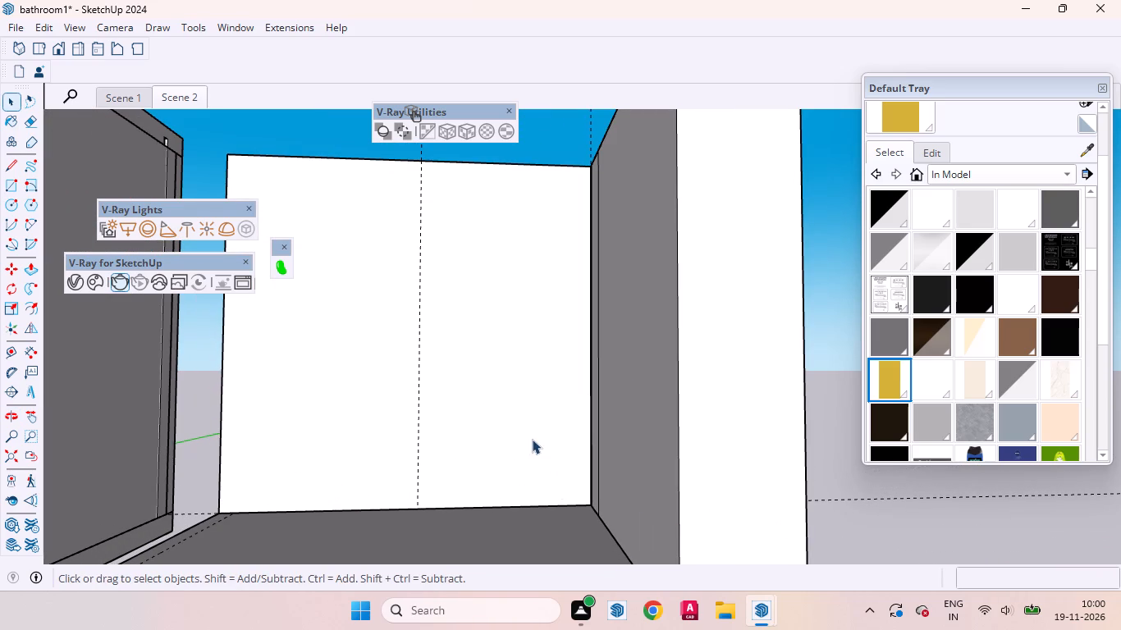
Reopen the side wall's group and move the strip's outer vertical edge 6" farther from the rear wall.
middle_drag(599, 404, 1021, 620)
scroll(606, 174, up, 2)
click(588, 207)
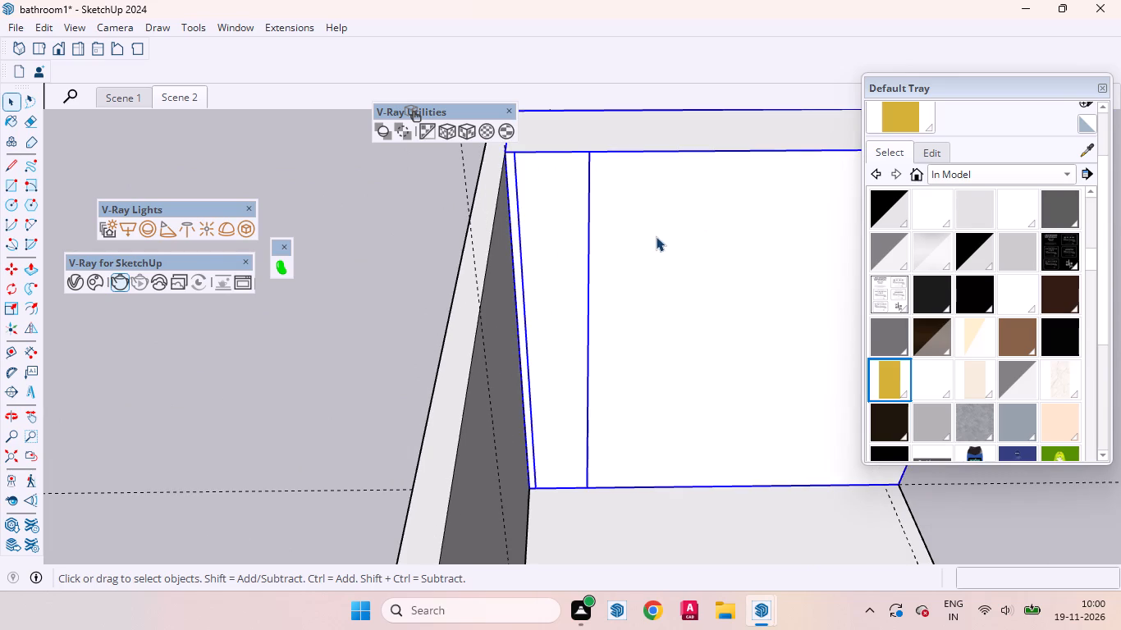
double_click(650, 239)
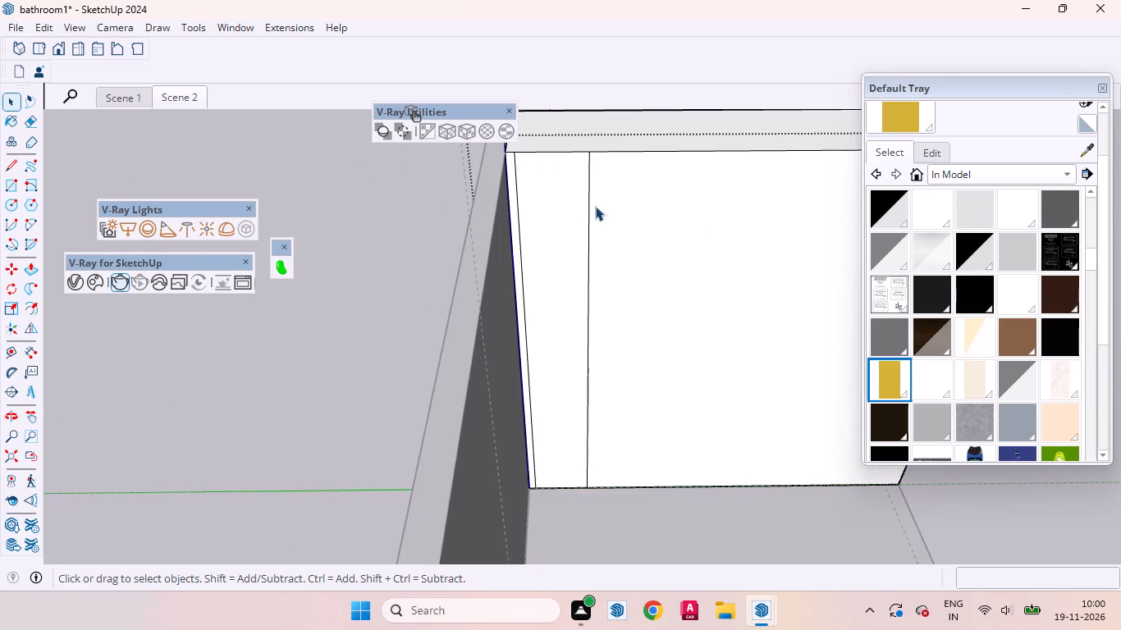
click(587, 210)
key(m)
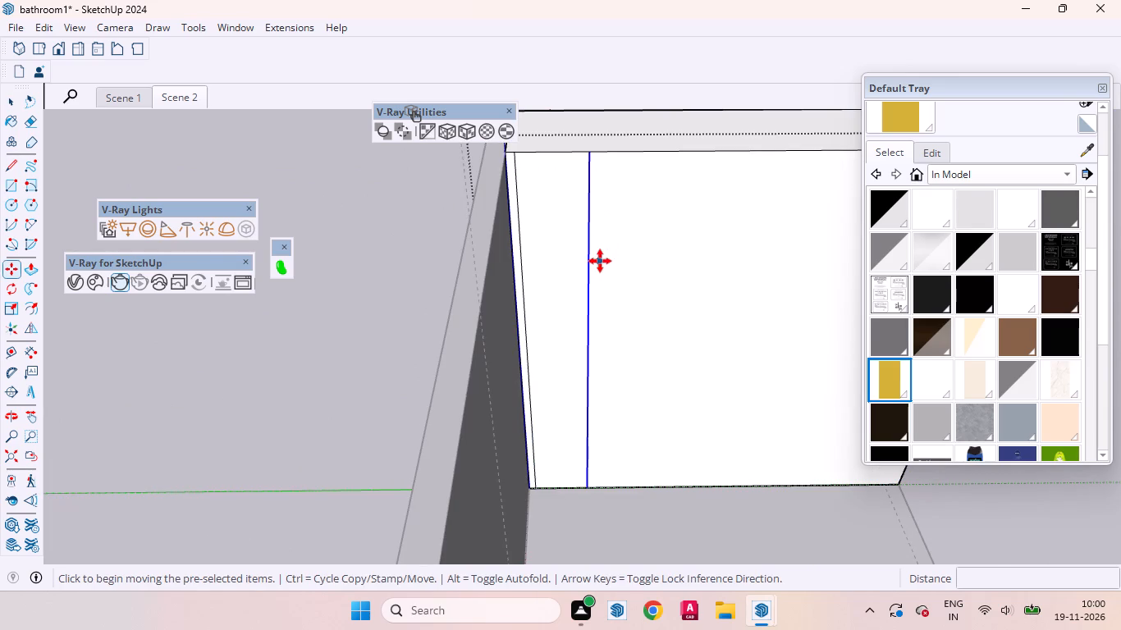
click(600, 261)
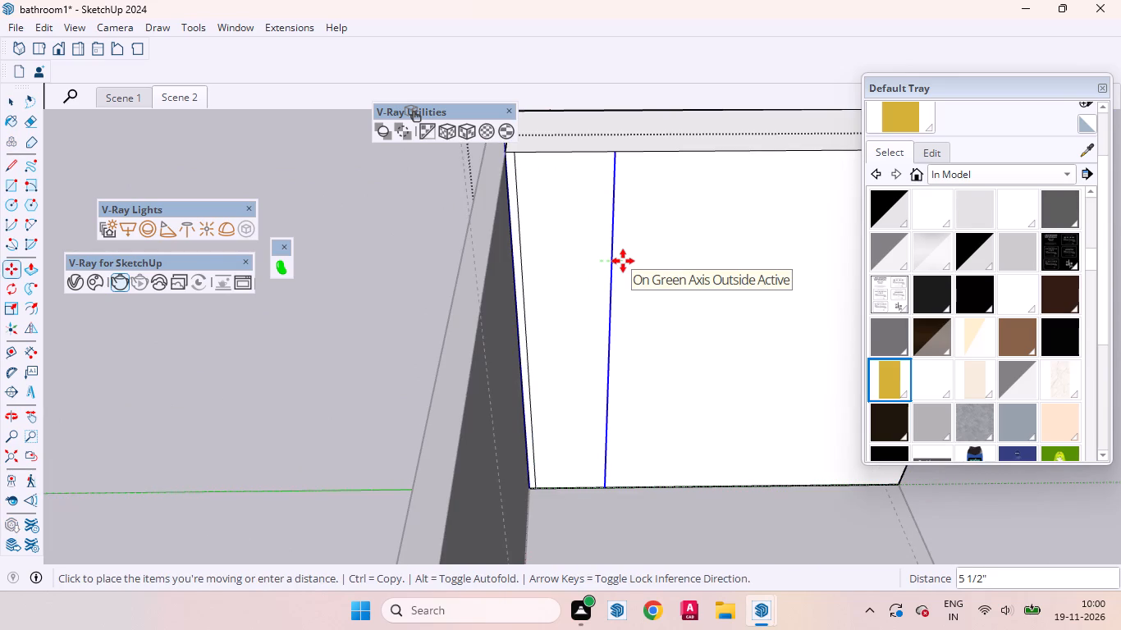
key(6)
key(Return)
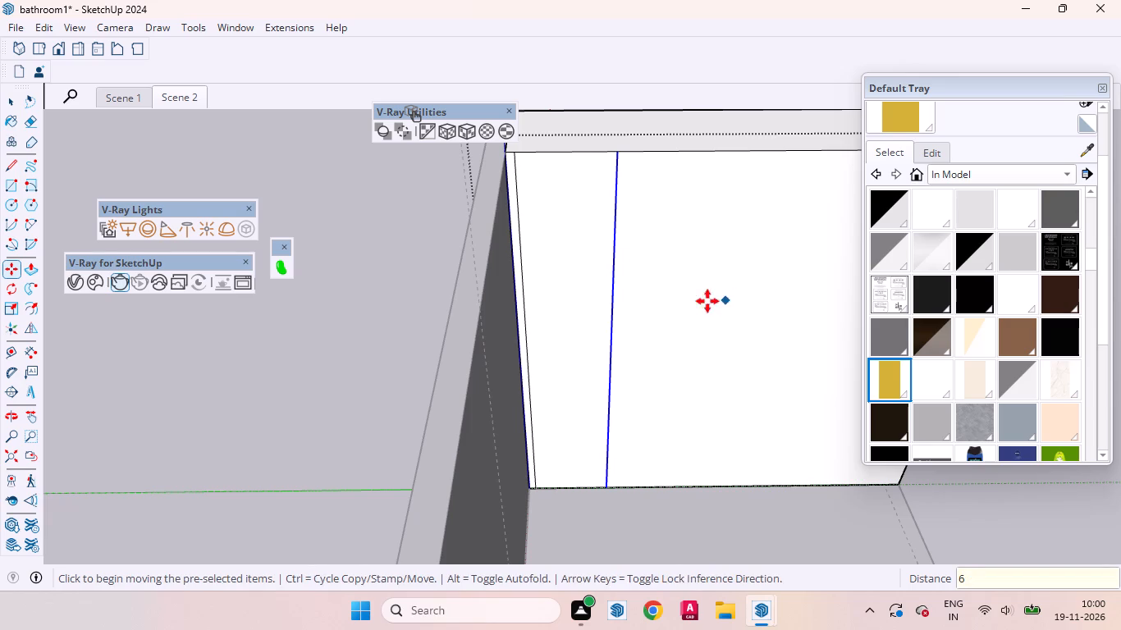
key(space)
Examine the side wall's strip from several angles inside and outside the room, and leave the wall group.
click(581, 294)
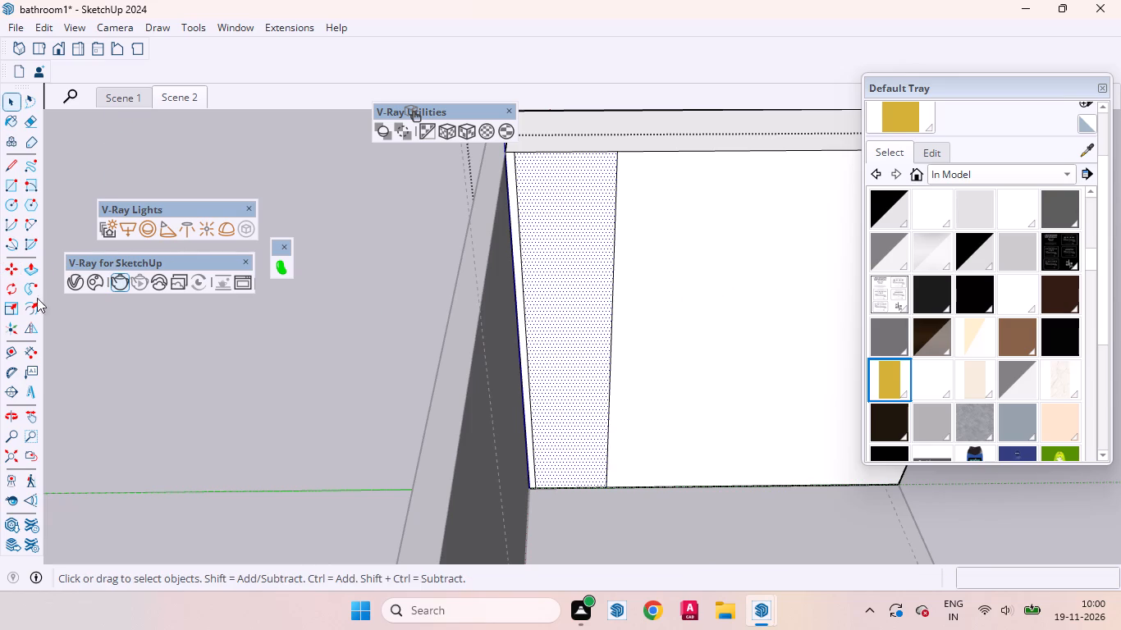
click(30, 457)
middle_drag(670, 396, 234, 352)
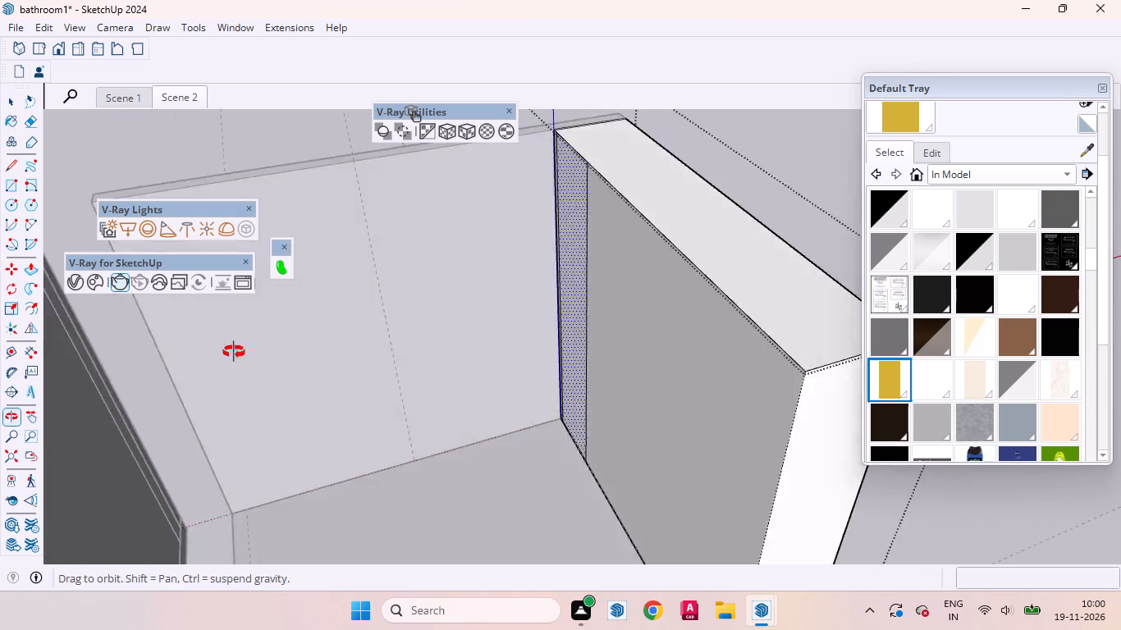
middle_drag(234, 352, 208, 334)
click(791, 243)
scroll(812, 243, down, 6)
scroll(558, 330, up, 5)
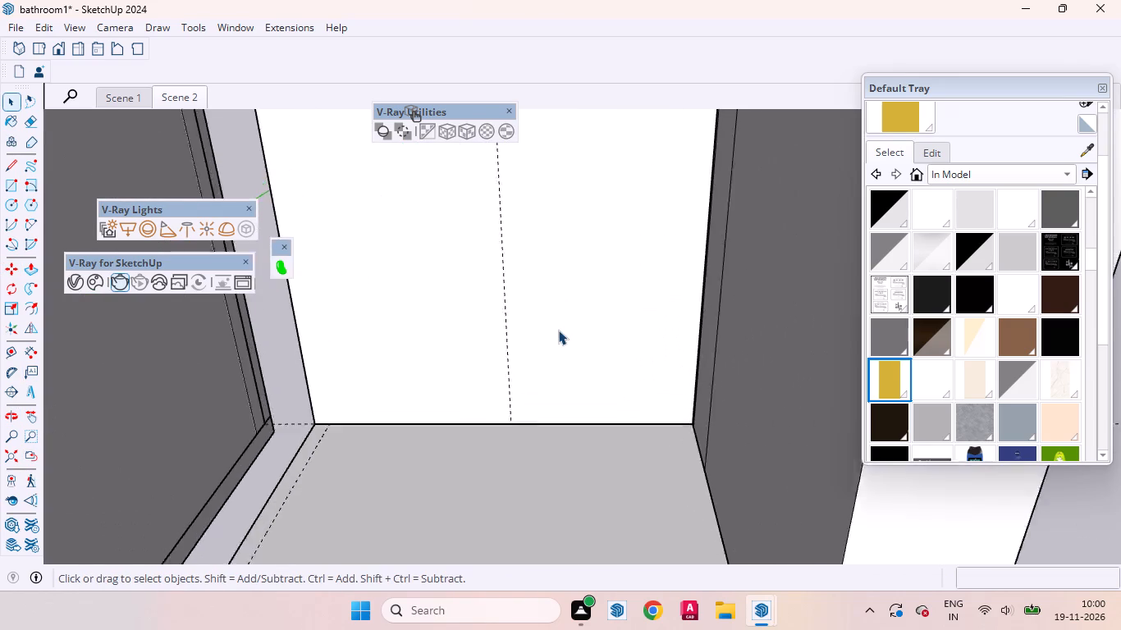
scroll(558, 330, up, 1)
scroll(558, 334, down, 7)
middle_drag(606, 379, 768, 370)
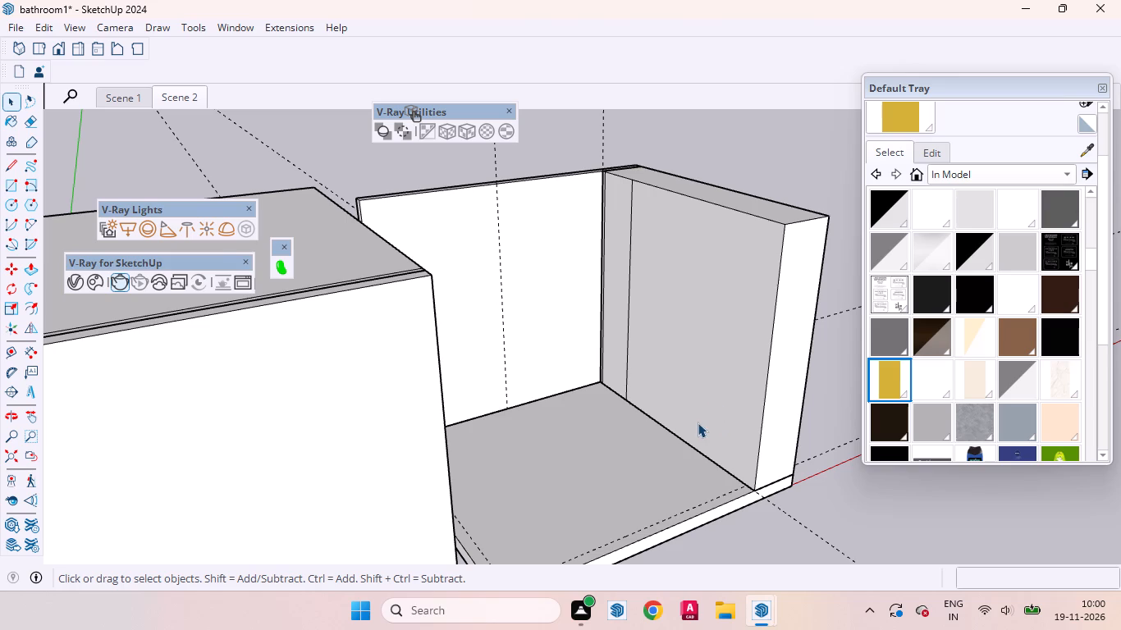
scroll(698, 422, up, 3)
middle_drag(669, 438, 626, 393)
scroll(628, 360, down, 6)
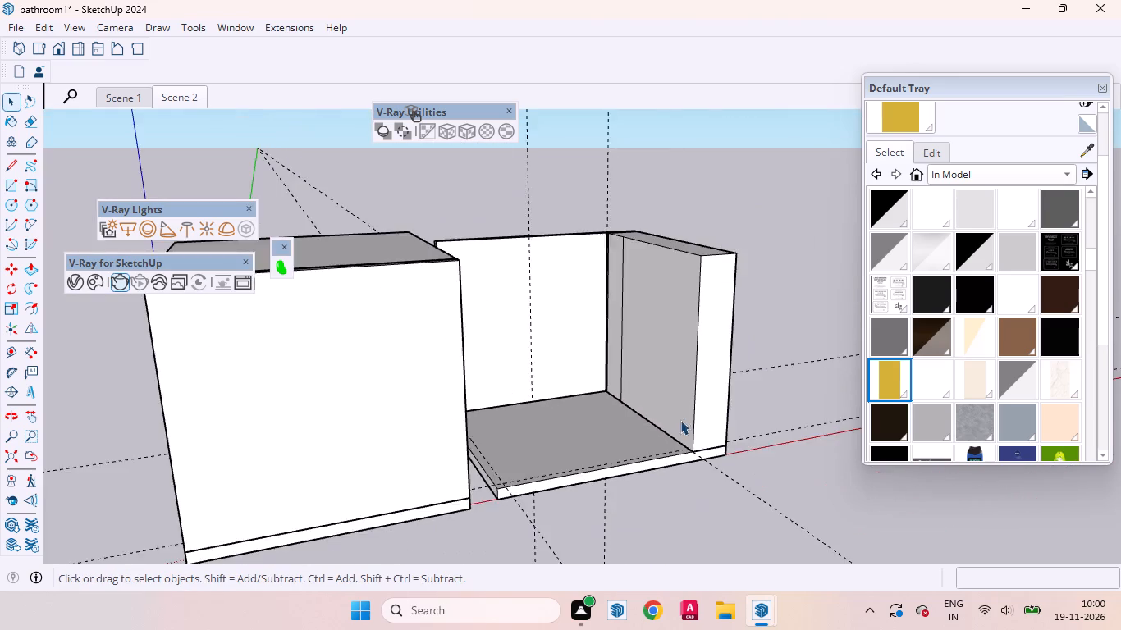
scroll(681, 421, up, 5)
Open the side wall's group and copy the inner face's two bottom edge segments 12" upward.
click(696, 405)
click(681, 405)
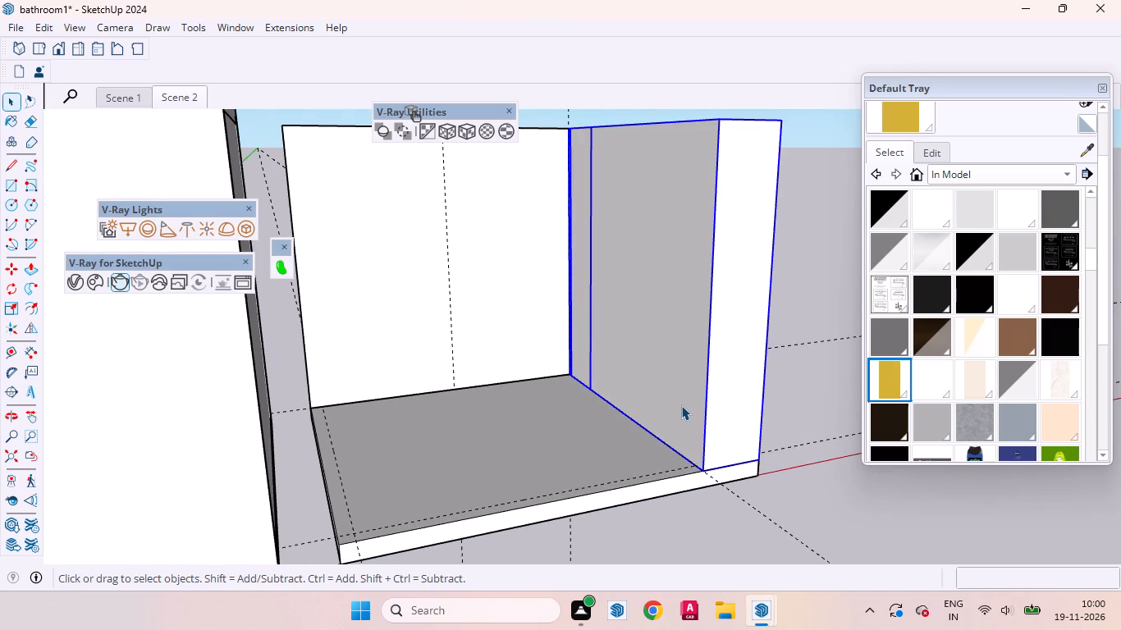
click(681, 405)
click(678, 415)
click(680, 456)
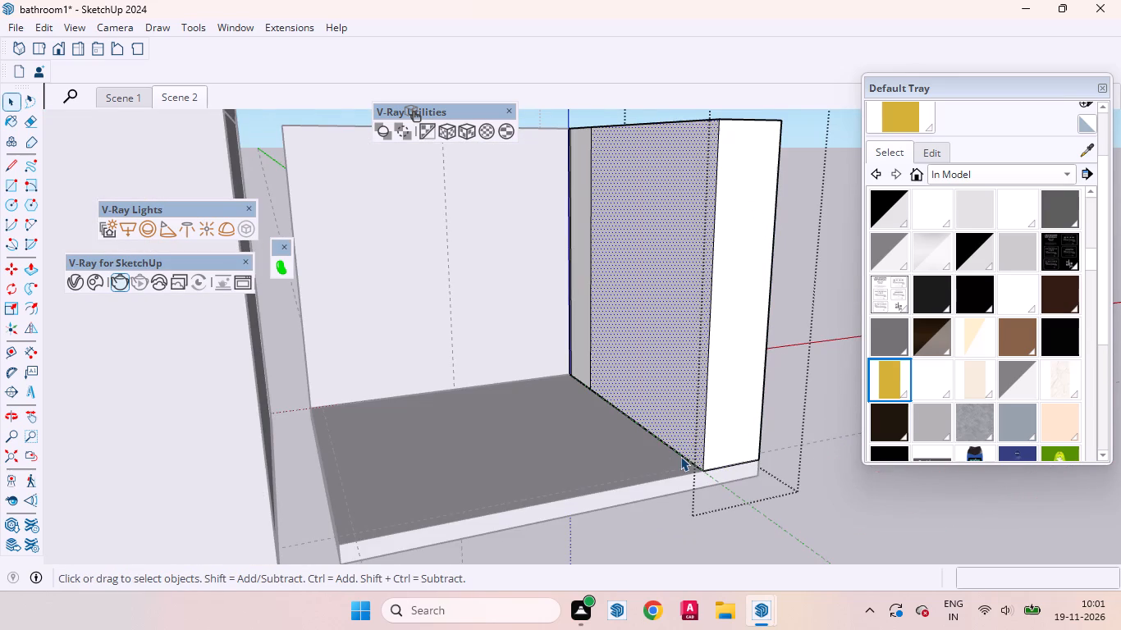
ctrl+click(580, 381)
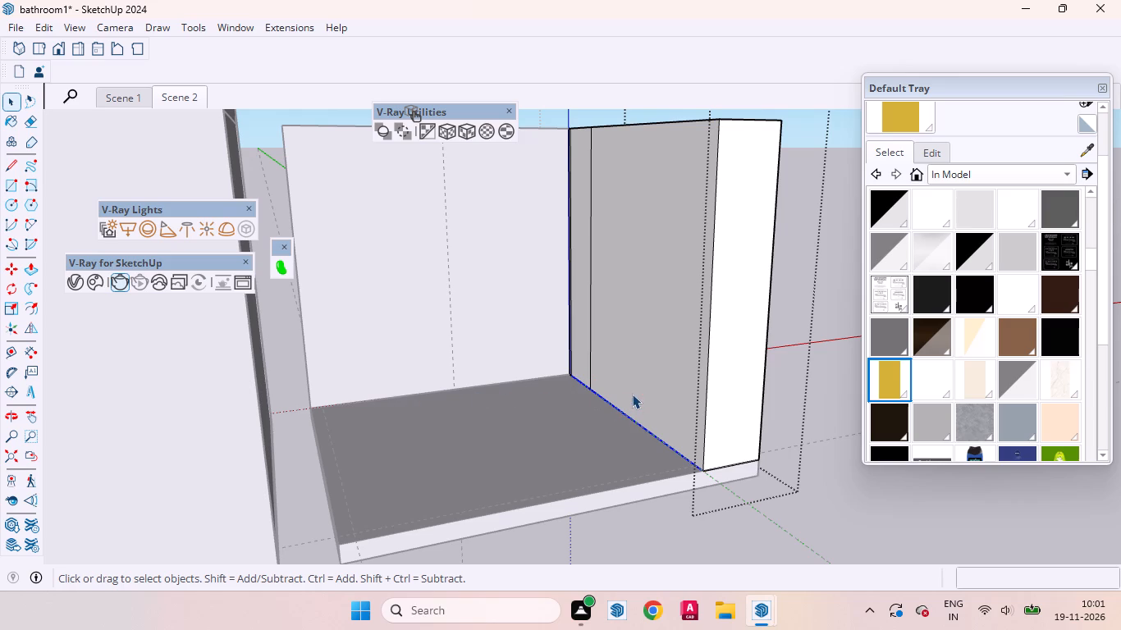
key(m)
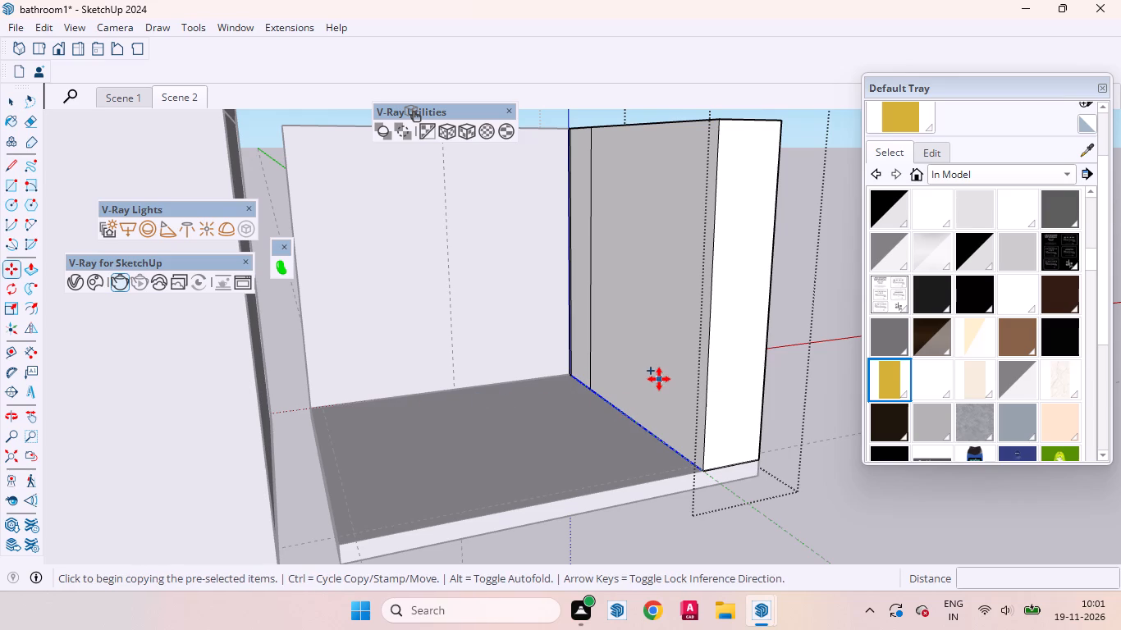
click(642, 382)
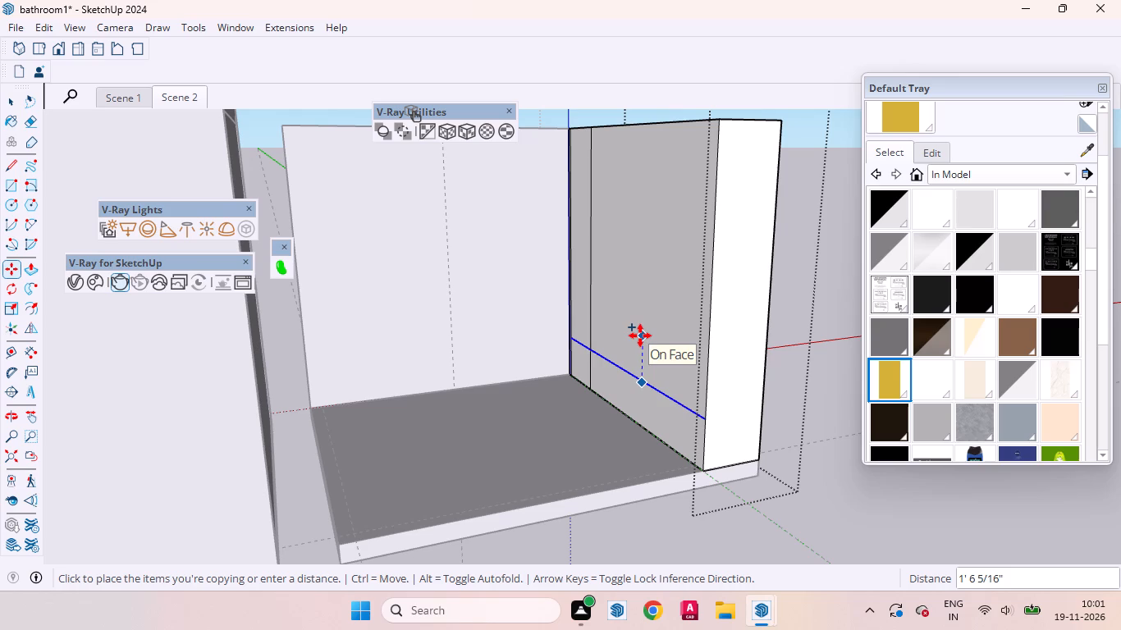
text(12)
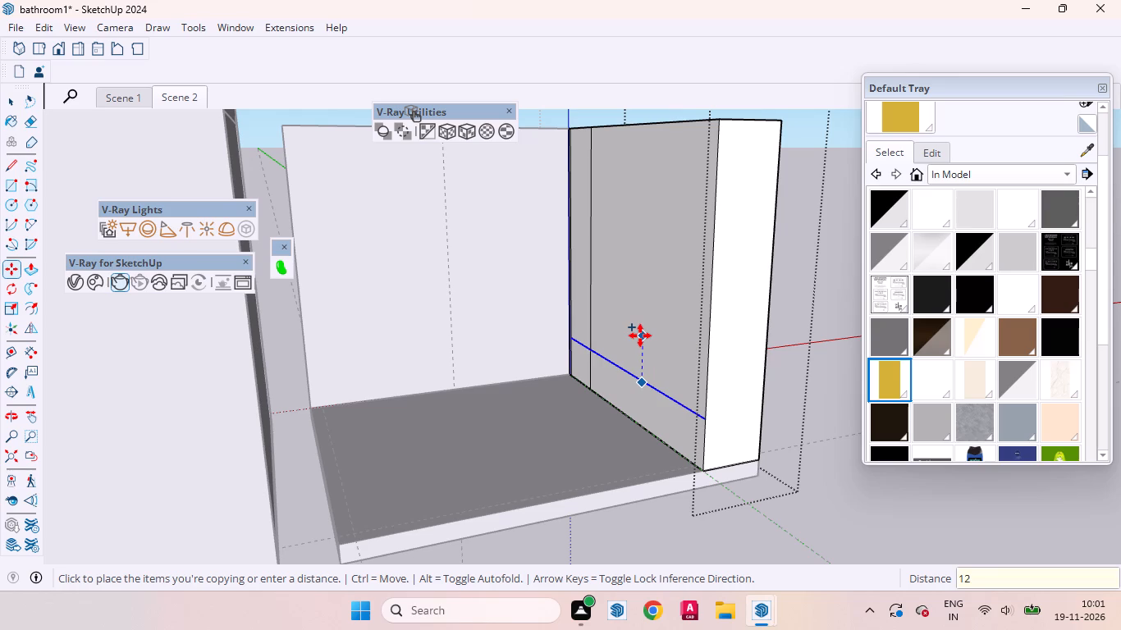
key(Return)
key(space)
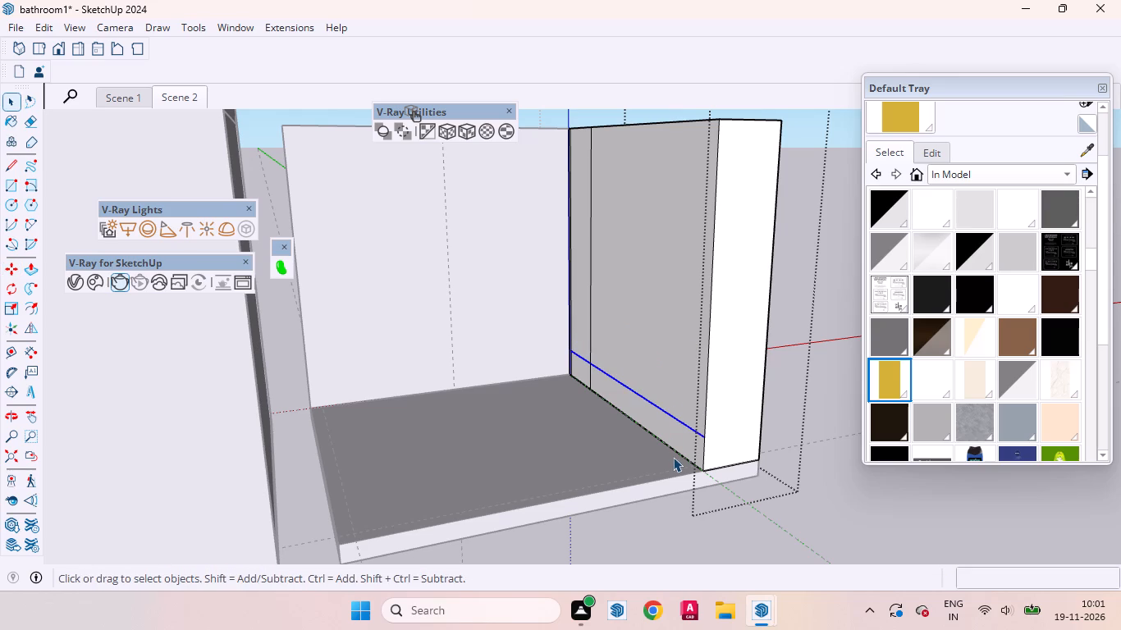
Push the inner face's lower band, from the vertical dividing edge to the wall's open end, 16" into the wall.
middle_drag(586, 498, 529, 406)
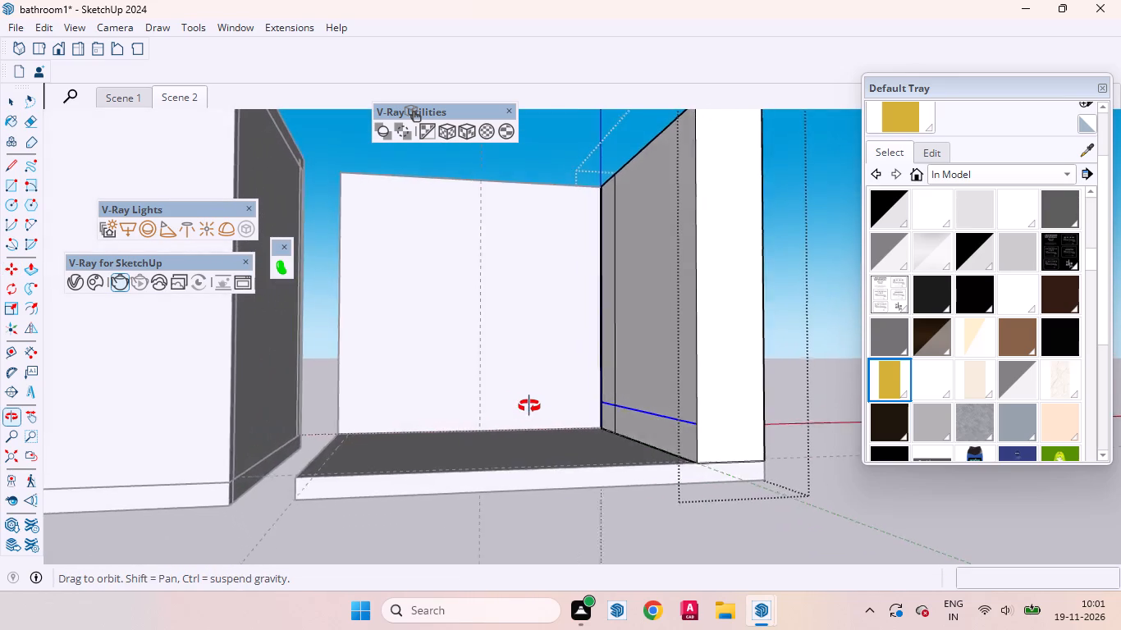
middle_drag(529, 406, 509, 421)
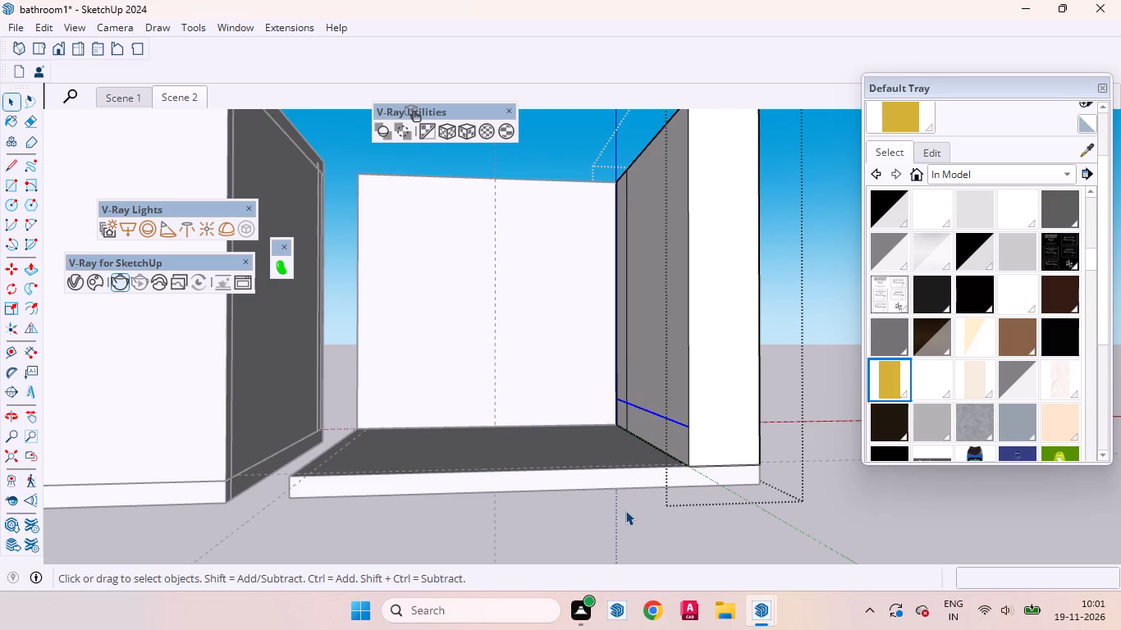
scroll(625, 465, up, 2)
scroll(737, 420, up, 5)
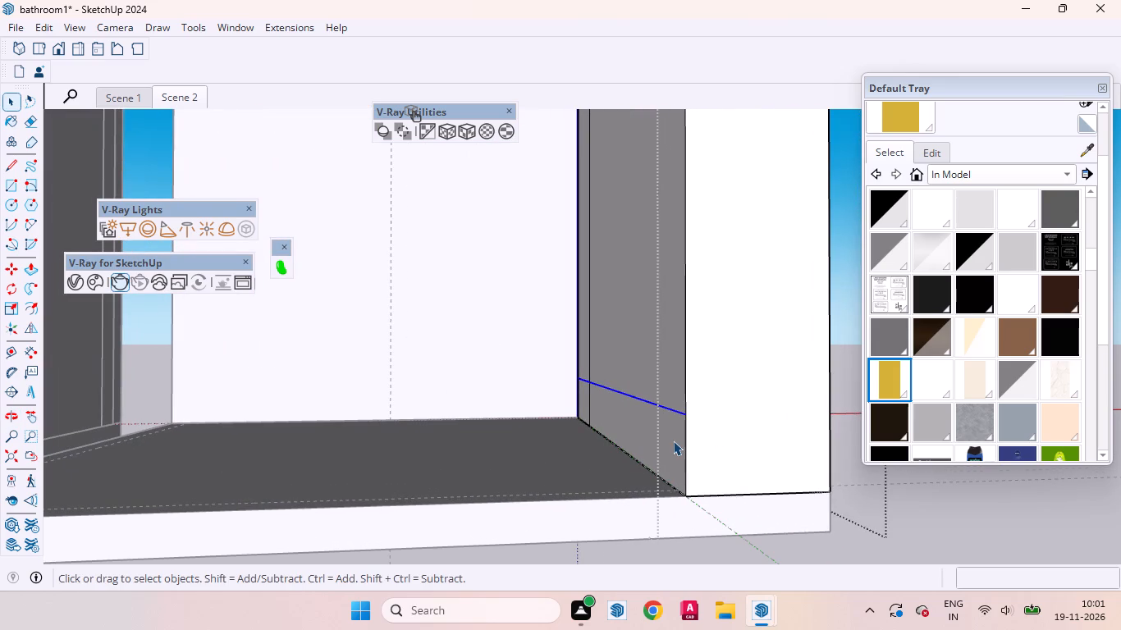
click(673, 441)
key(p)
click(673, 441)
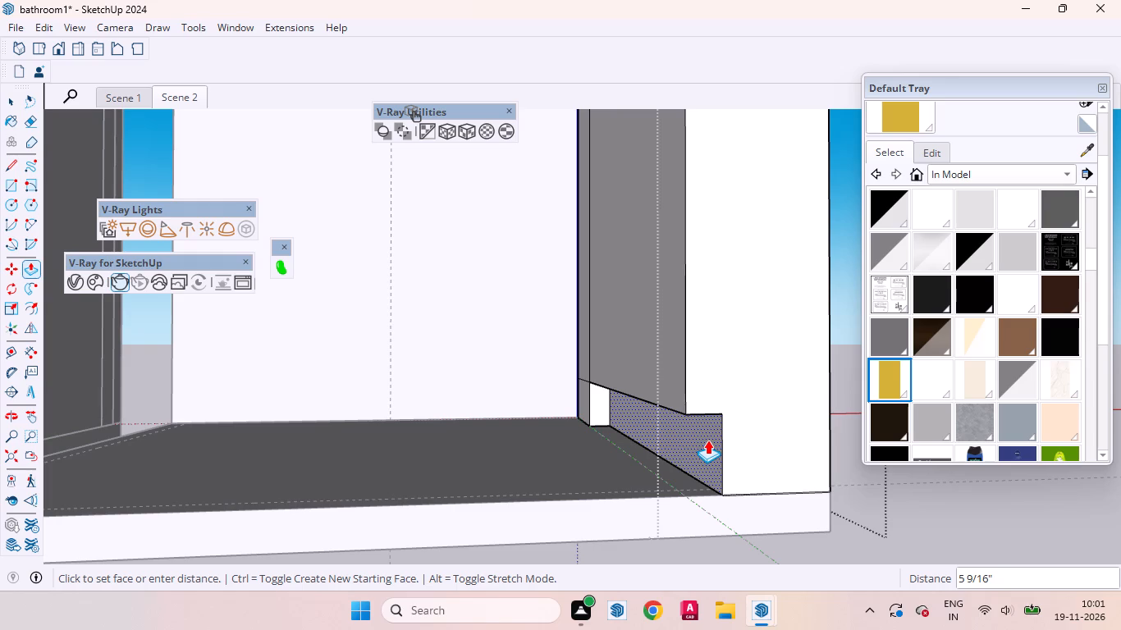
text(16)
key(Return)
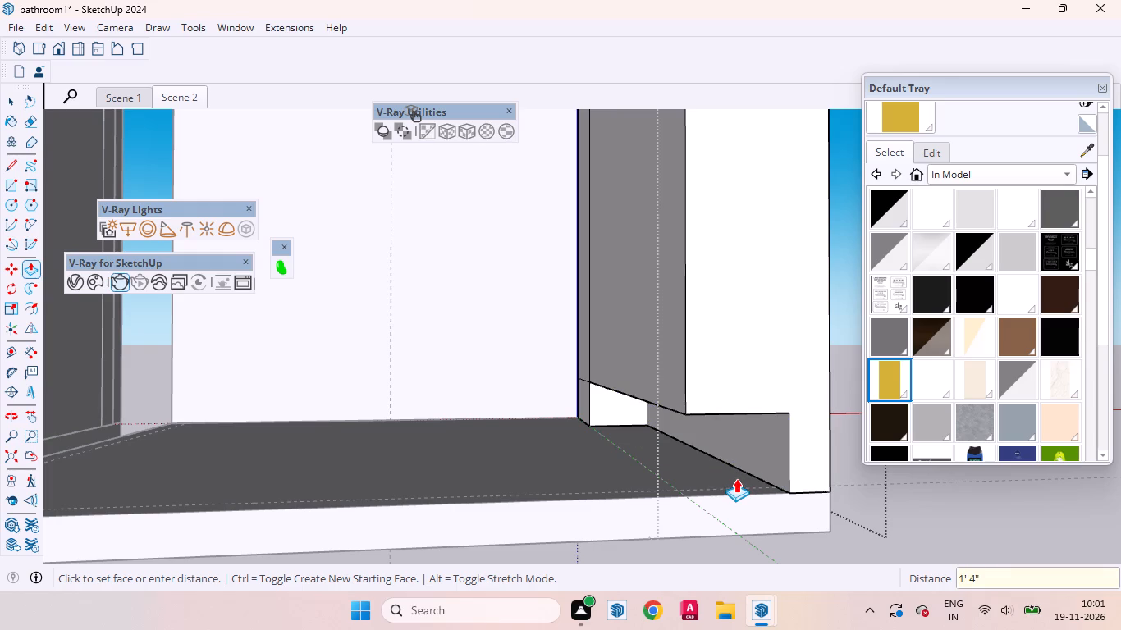
key(space)
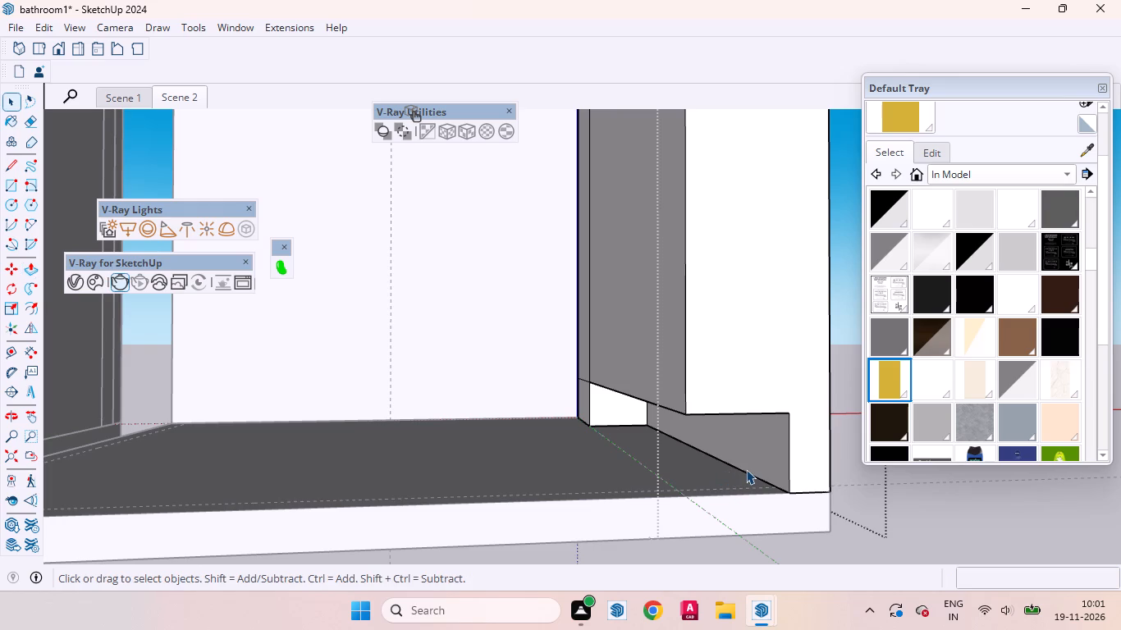
Check the side wall's thickness above the recess and at its top, and examine the recess from several angles.
key(d)
click(683, 413)
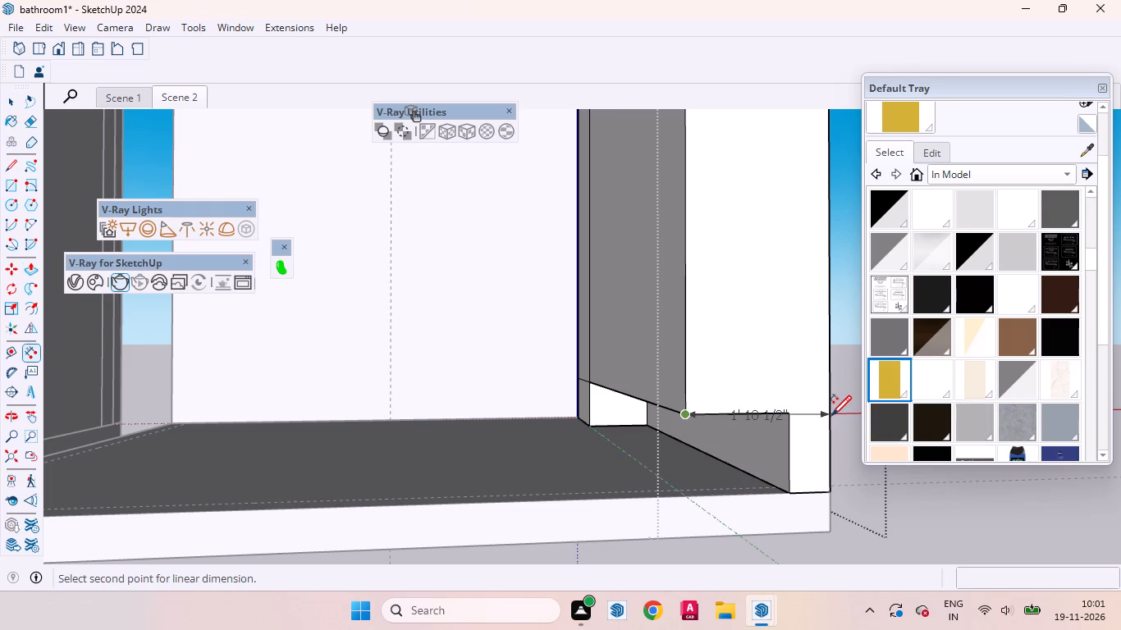
key(space)
scroll(666, 564, down, 4)
scroll(622, 485, down, 8)
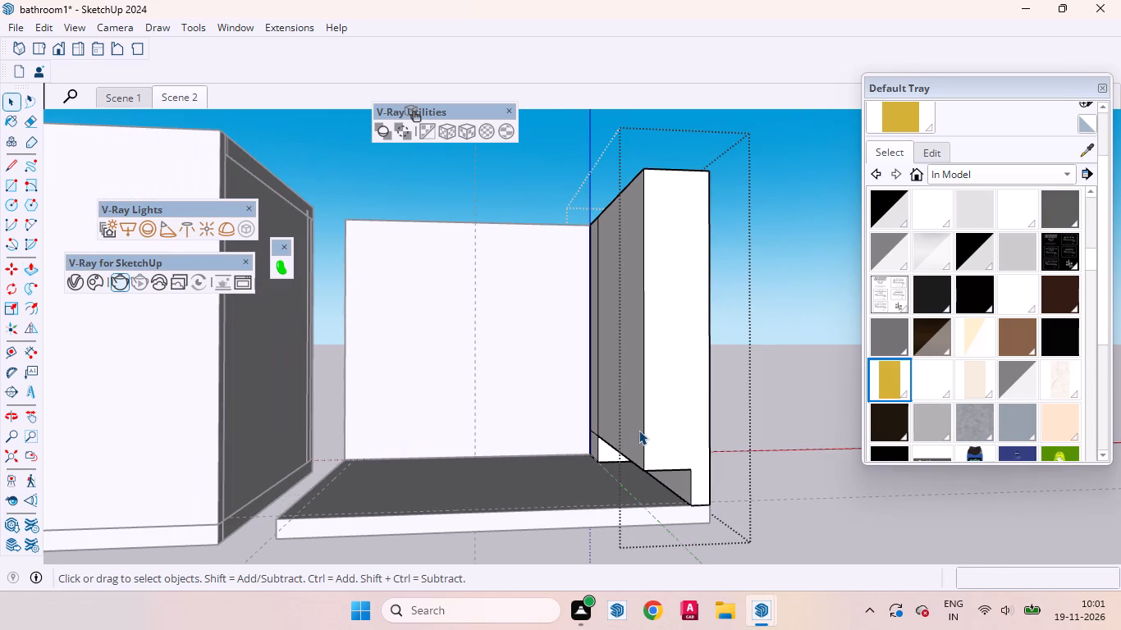
key(d)
click(709, 172)
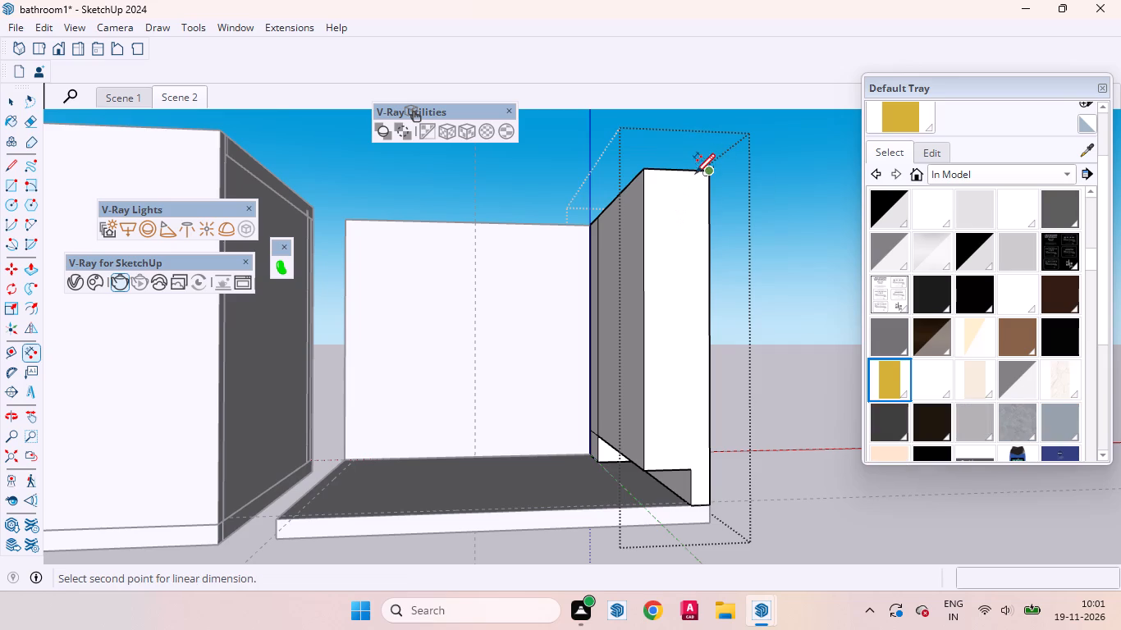
click(644, 171)
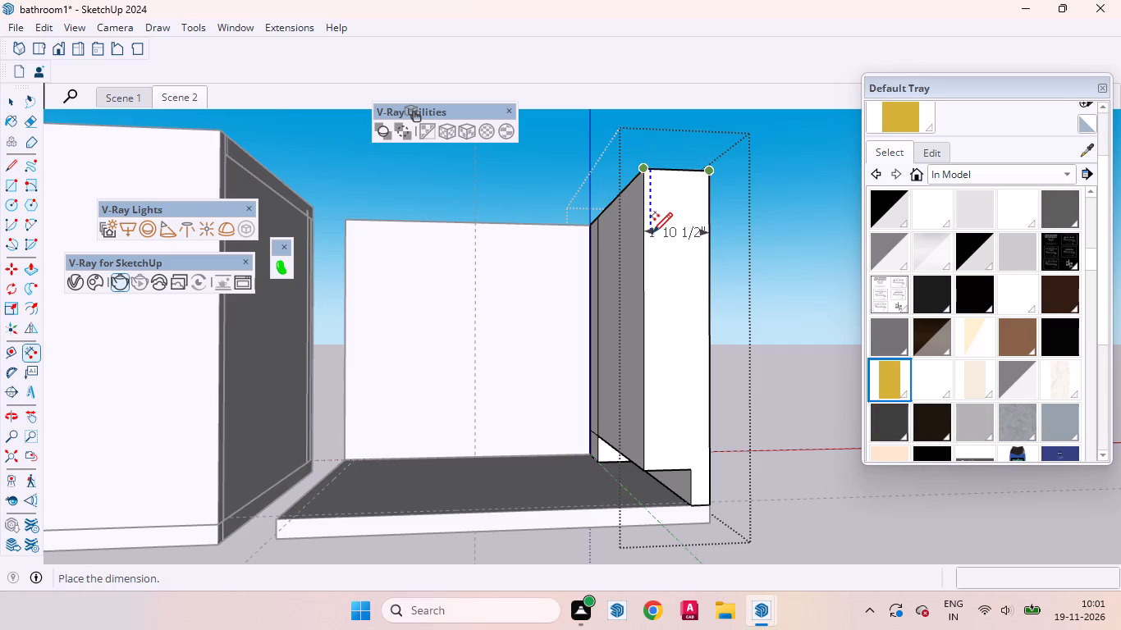
key(space)
scroll(725, 435, down, 3)
middle_drag(669, 486, 583, 448)
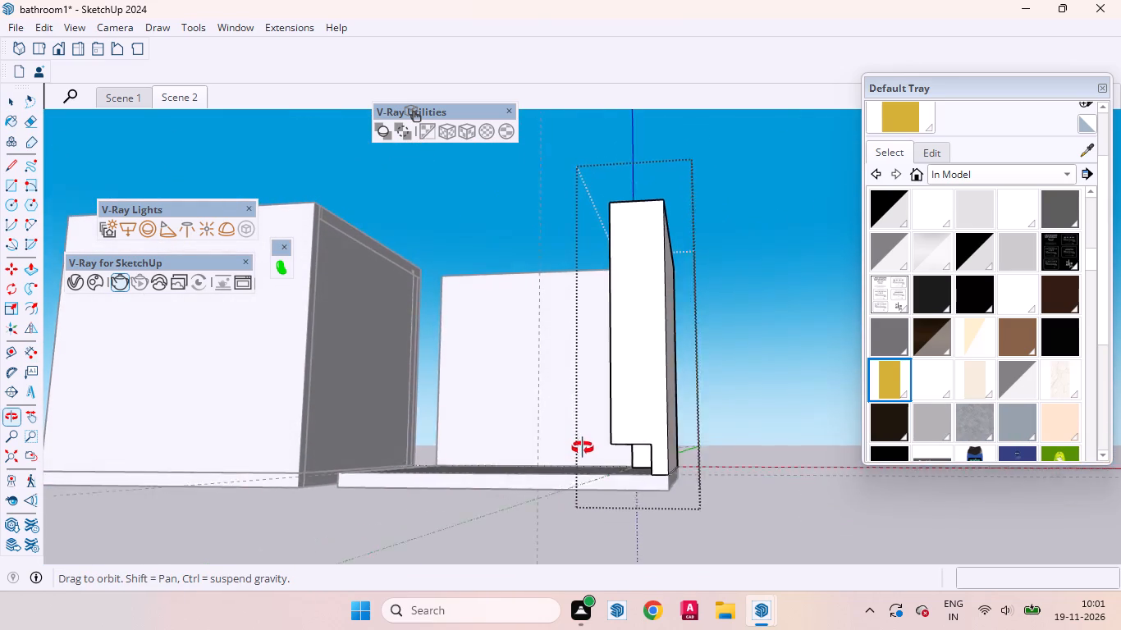
middle_drag(583, 448, 693, 549)
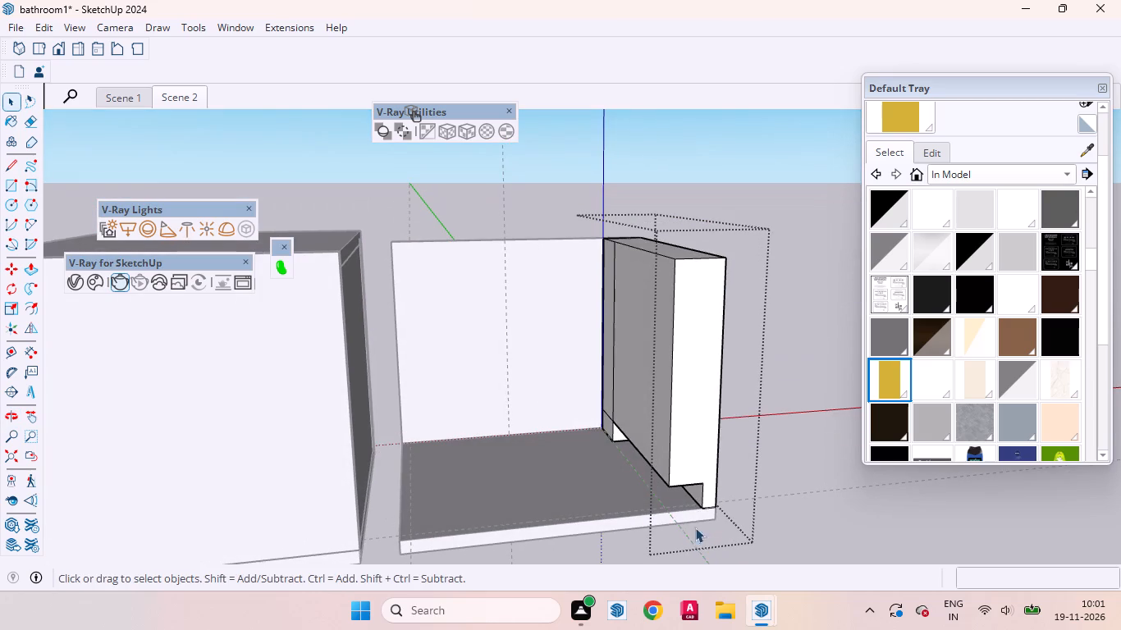
scroll(647, 478, down, 4)
scroll(654, 480, up, 6)
middle_drag(690, 477, 602, 378)
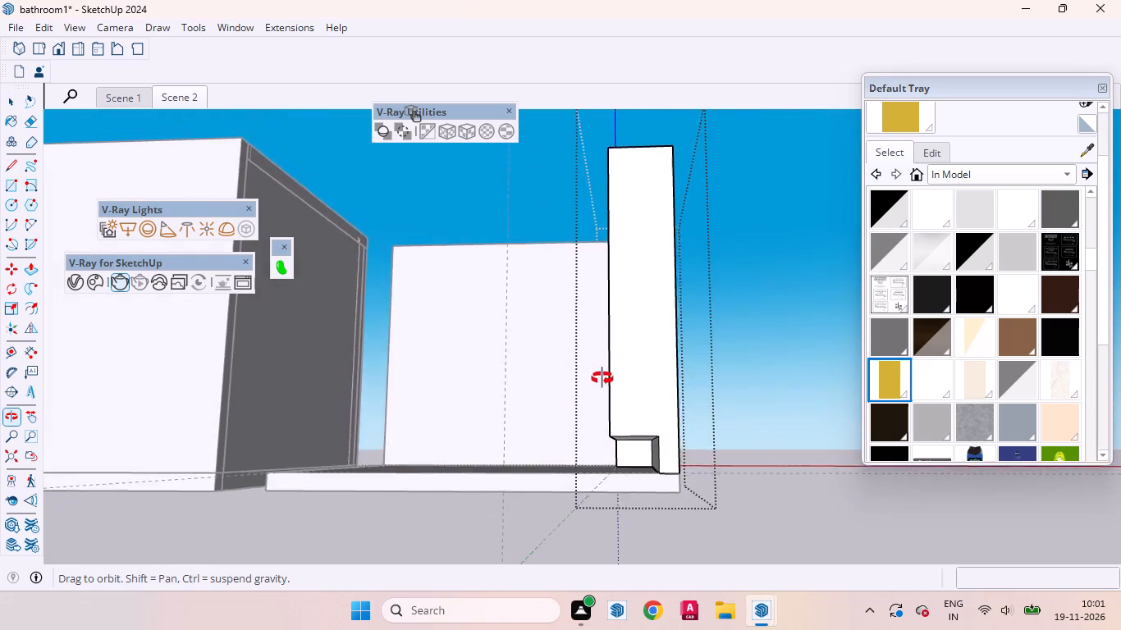
middle_drag(602, 378, 801, 422)
Push the lower part of the strip near the rear wall in by the same 16" depth.
scroll(556, 433, up, 2)
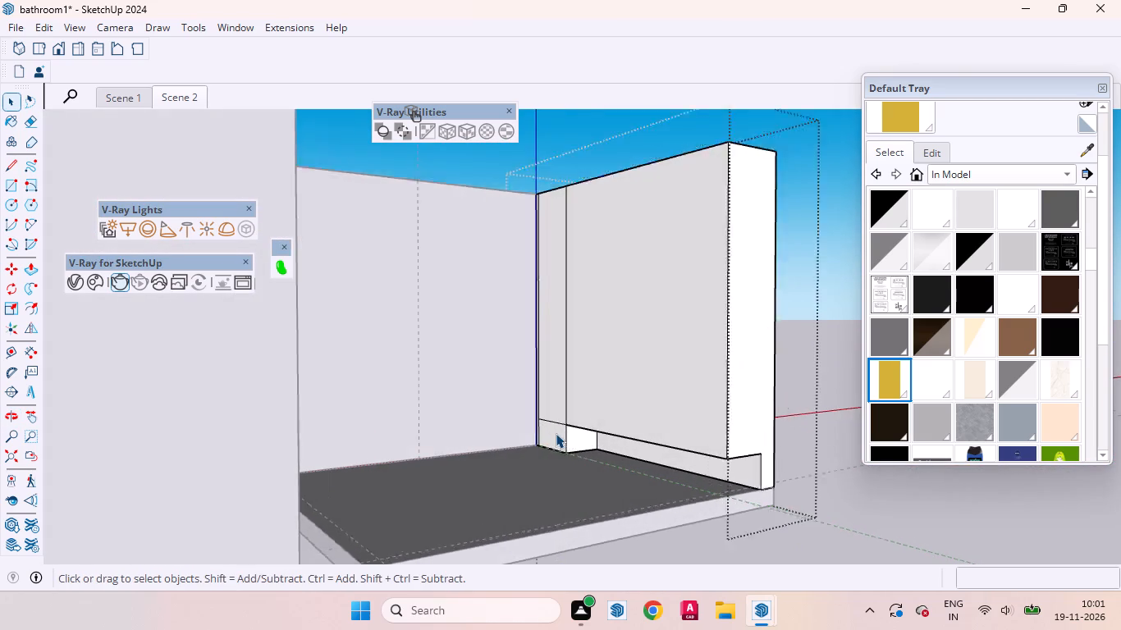
scroll(556, 433, up, 8)
click(552, 433)
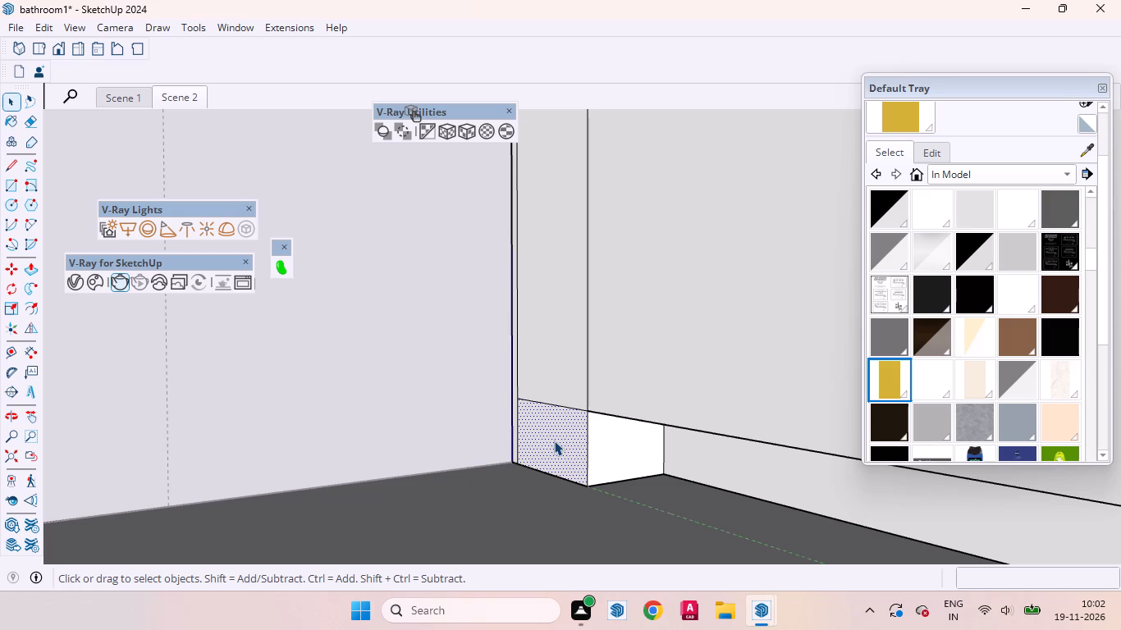
key(p)
double_click(554, 441)
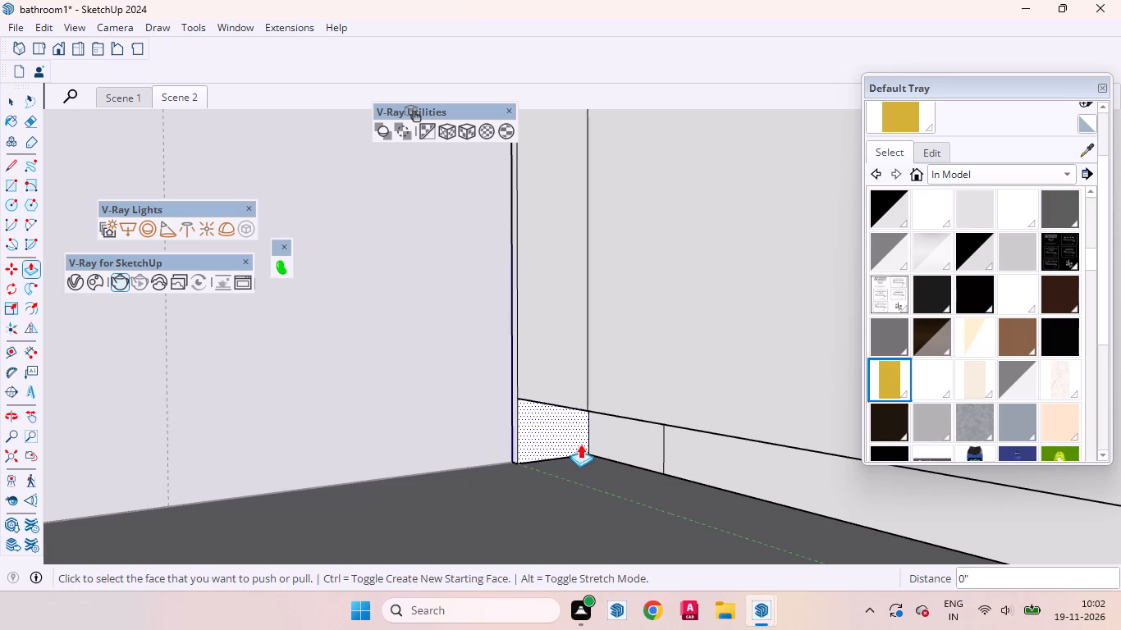
key(space)
Erase the leftover vertical edge between the two pushed sections on the recess's back face.
scroll(510, 418, up, 3)
middle_drag(558, 430, 679, 412)
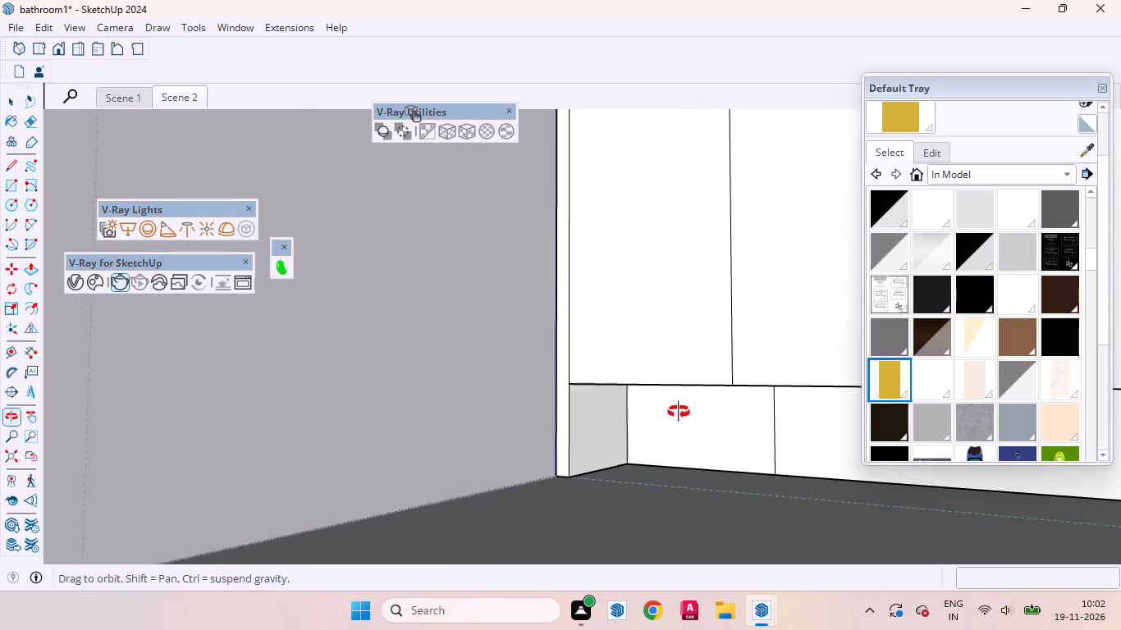
middle_drag(679, 412, 681, 422)
scroll(595, 409, up, 5)
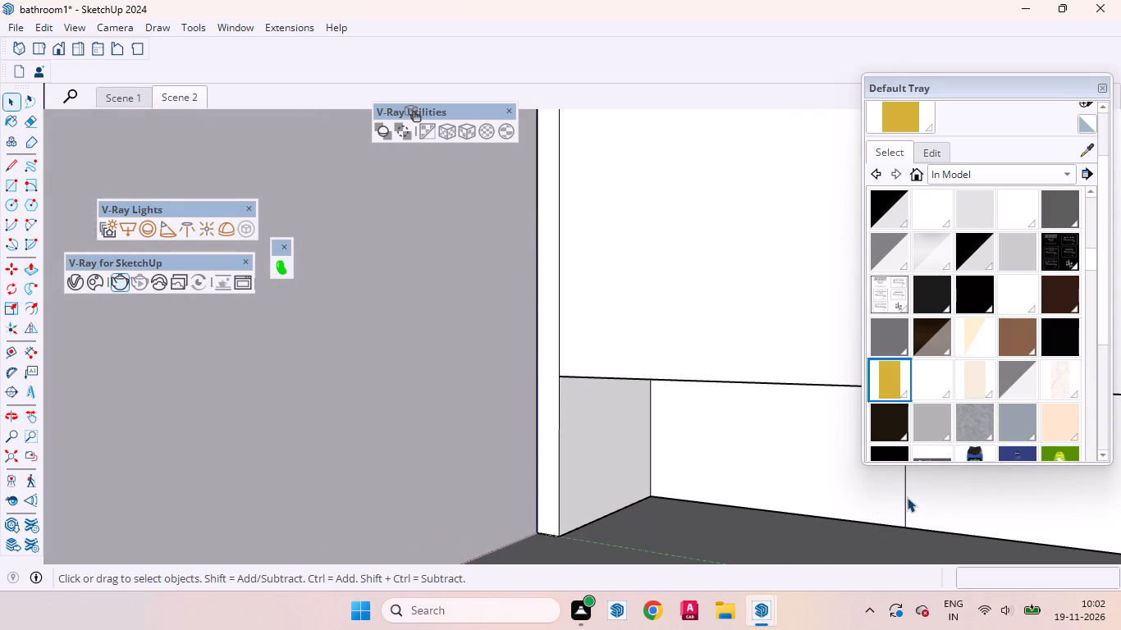
click(905, 496)
right_click(905, 496)
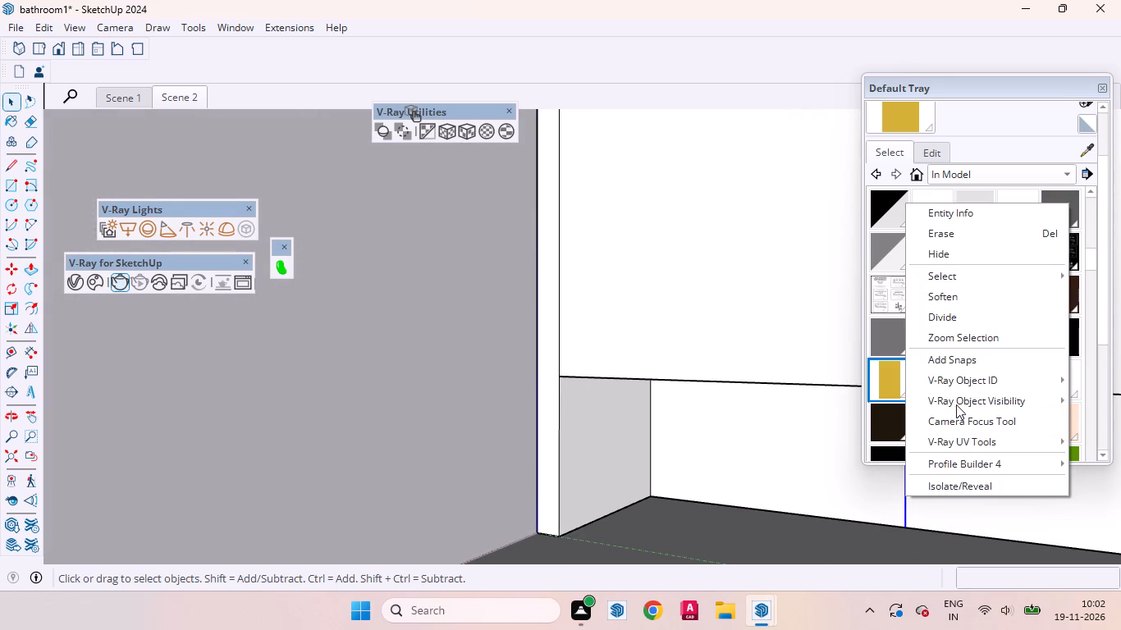
click(952, 226)
Draw a line across the narrow strip beside the rear wall, level with the recess's top edge.
click(556, 376)
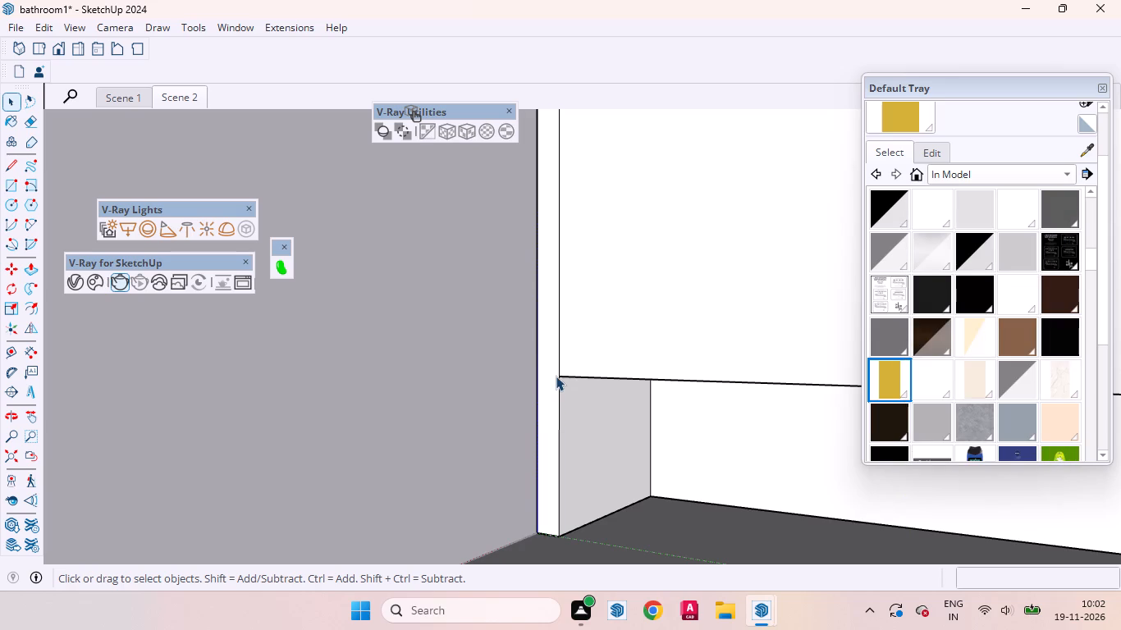
scroll(551, 379, up, 6)
key(l)
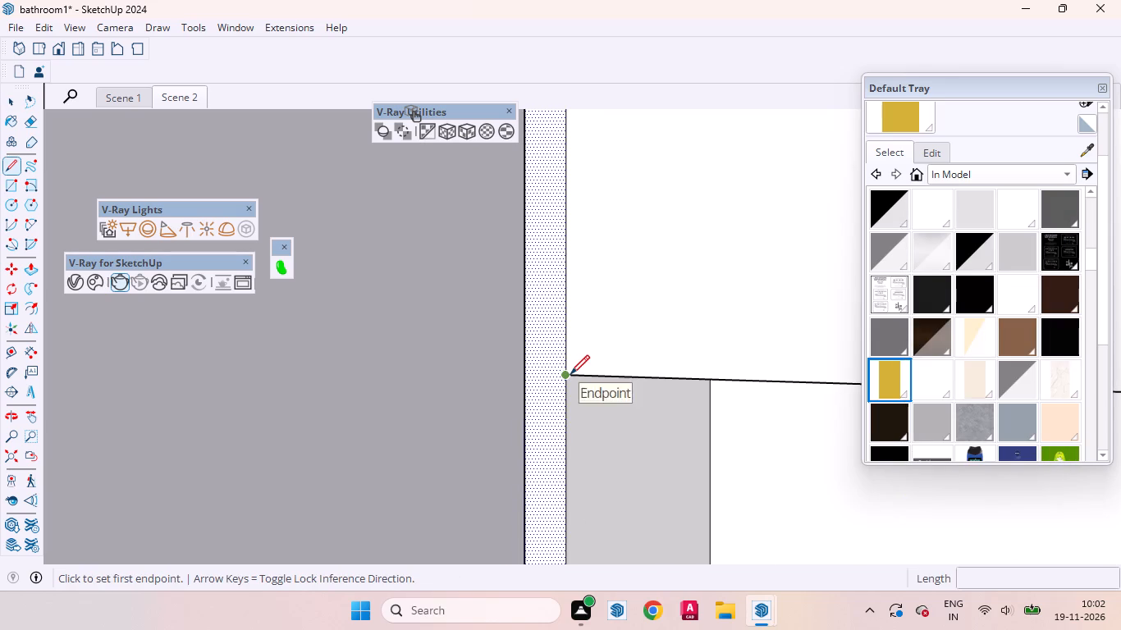
click(570, 374)
click(520, 374)
key(space)
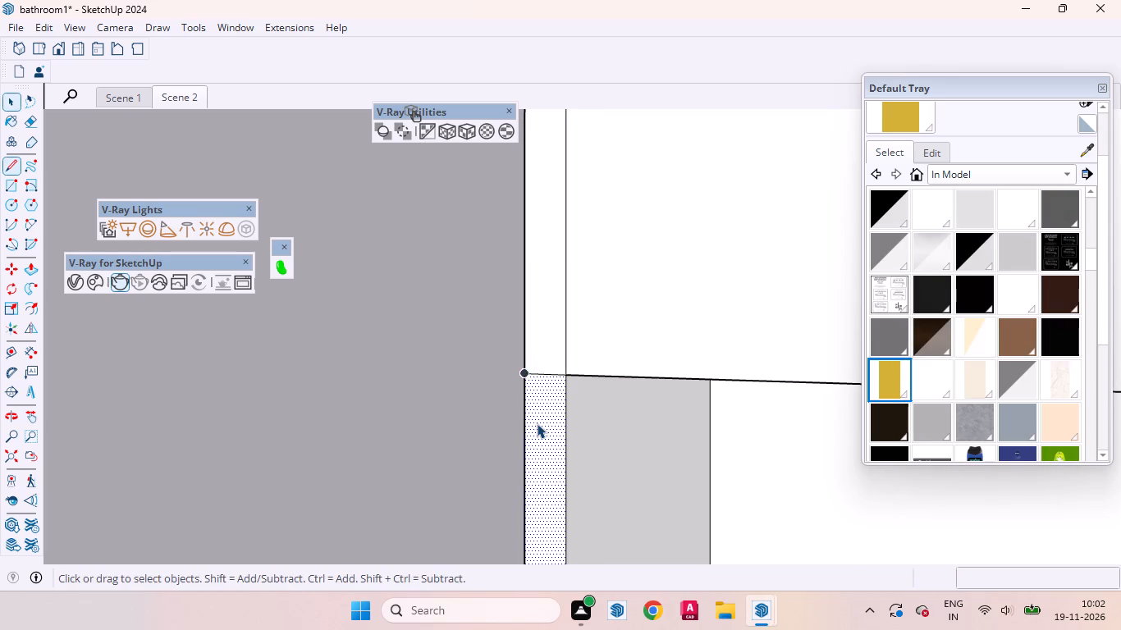
Push the narrow strip's lower part in by the same 16" depth, extending the recess to the rear wall.
click(537, 423)
key(p)
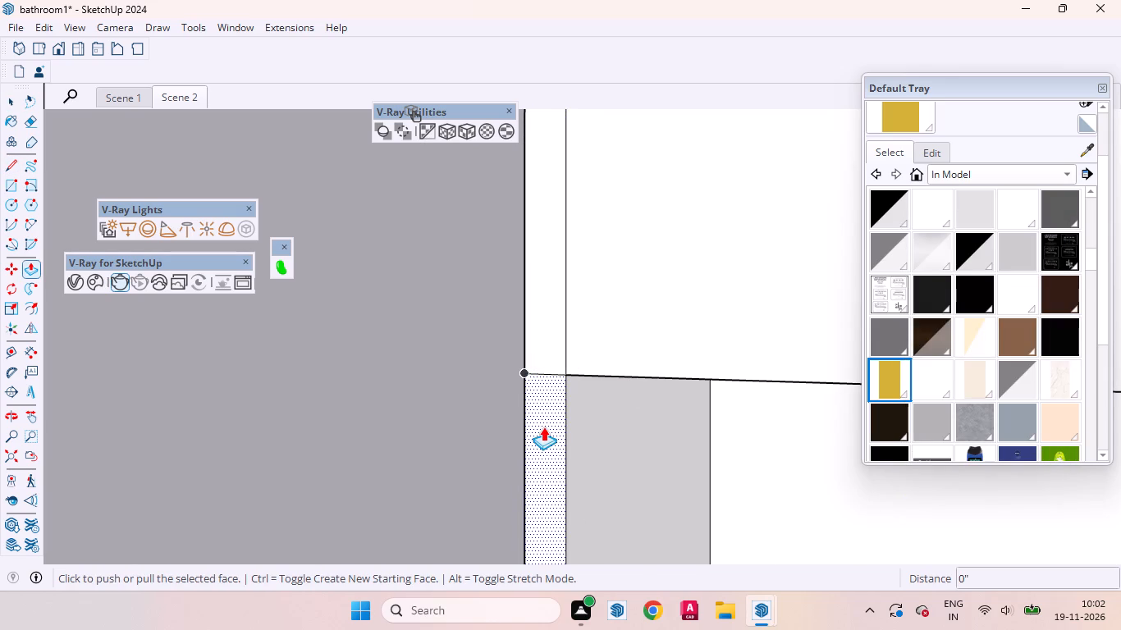
double_click(543, 427)
key(space)
Erase the remaining vertical edge on the recess's back face near the rear wall.
middle_drag(684, 475, 588, 504)
scroll(559, 418, down, 4)
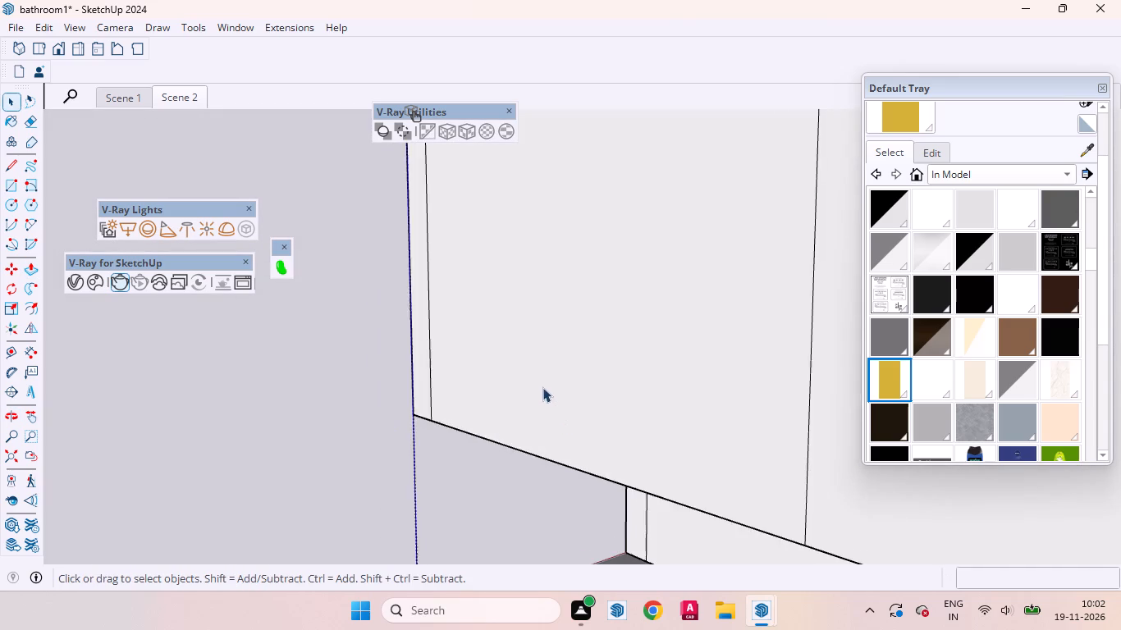
scroll(542, 387, down, 20)
scroll(542, 387, down, 2)
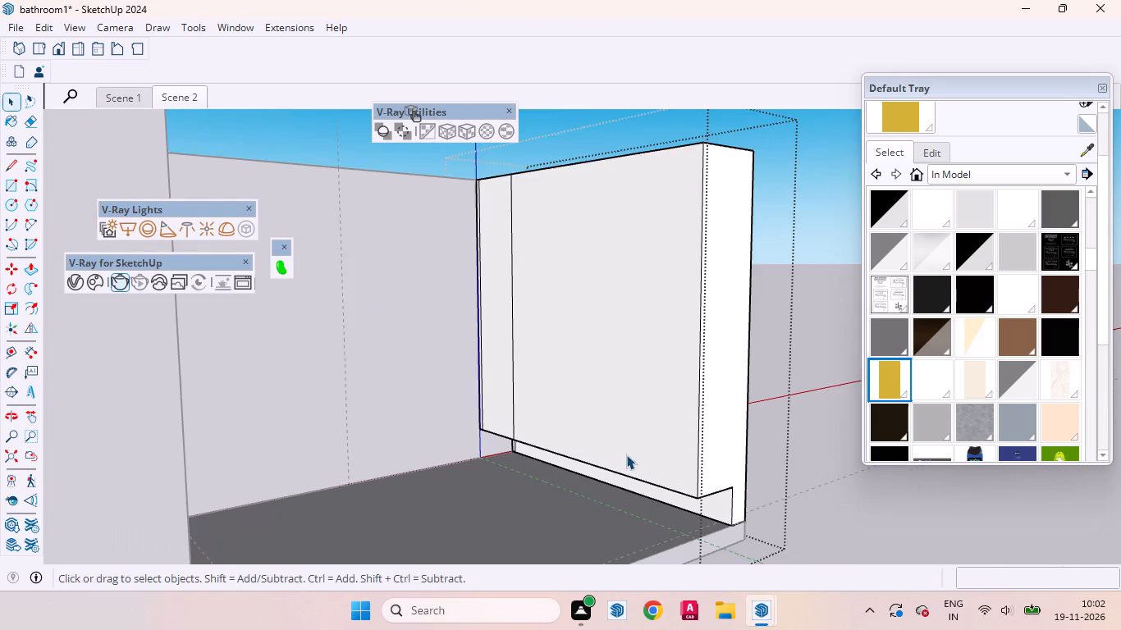
scroll(519, 457, up, 12)
click(509, 423)
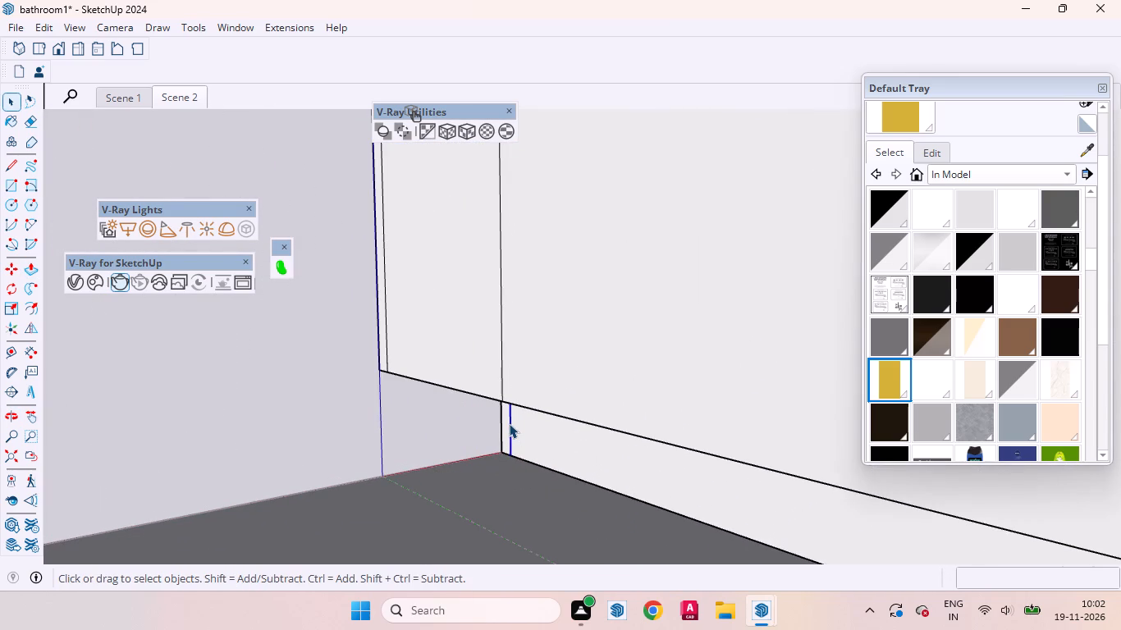
right_click(509, 423)
click(562, 154)
scroll(441, 382, down, 18)
middle_drag(523, 436, 502, 439)
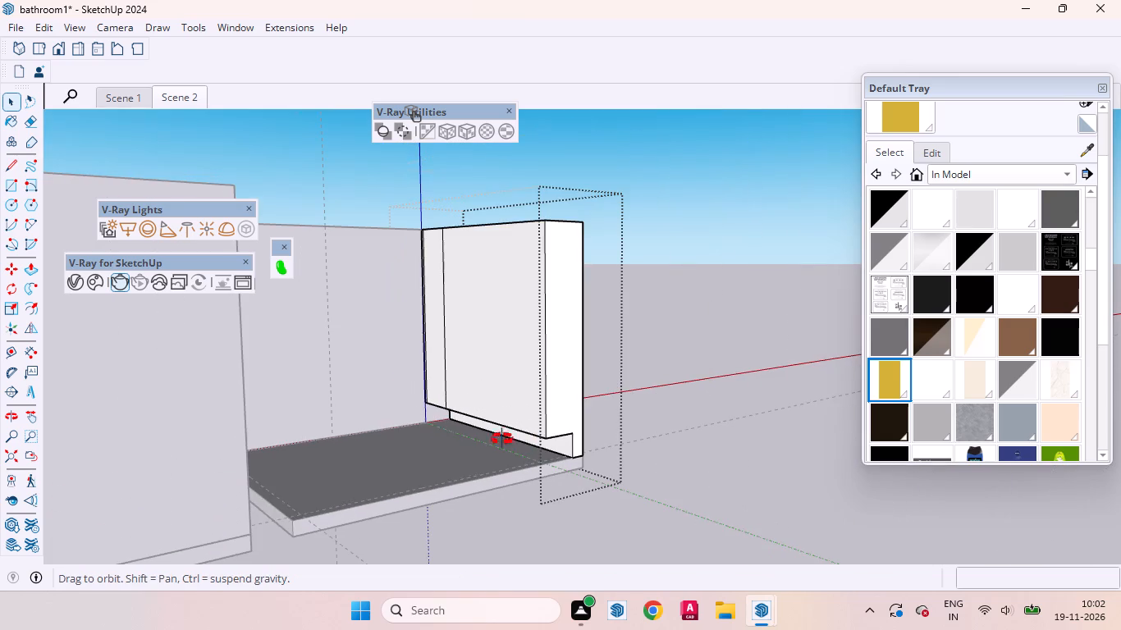
Place a horizontal guide on the side wall 1' above the base recess's top edge.
middle_drag(502, 439, 396, 399)
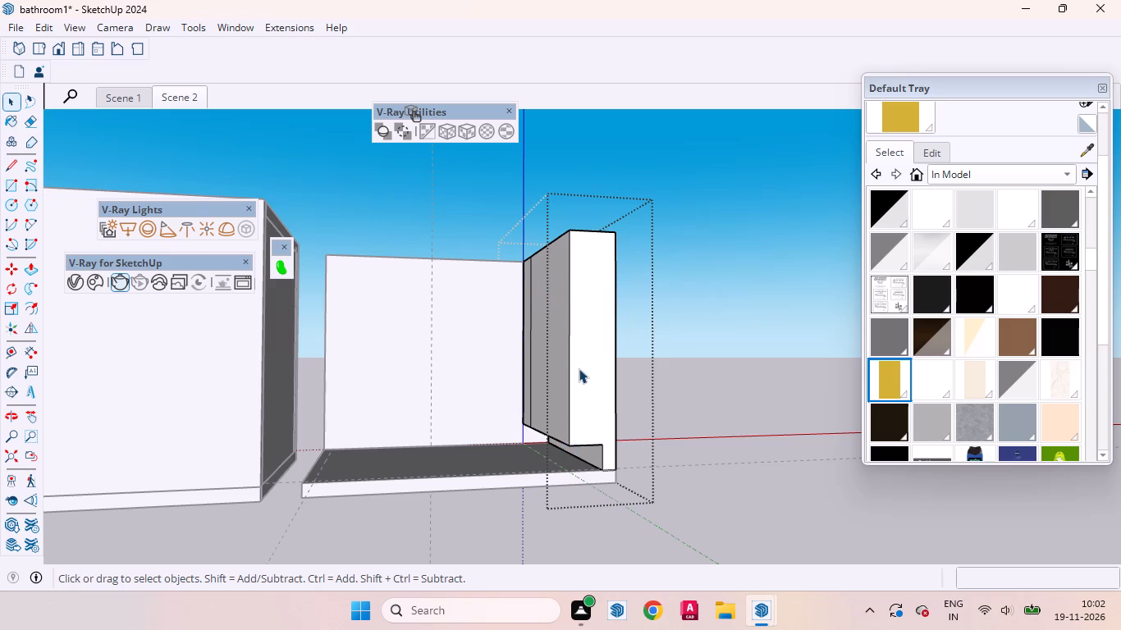
scroll(573, 430, up, 5)
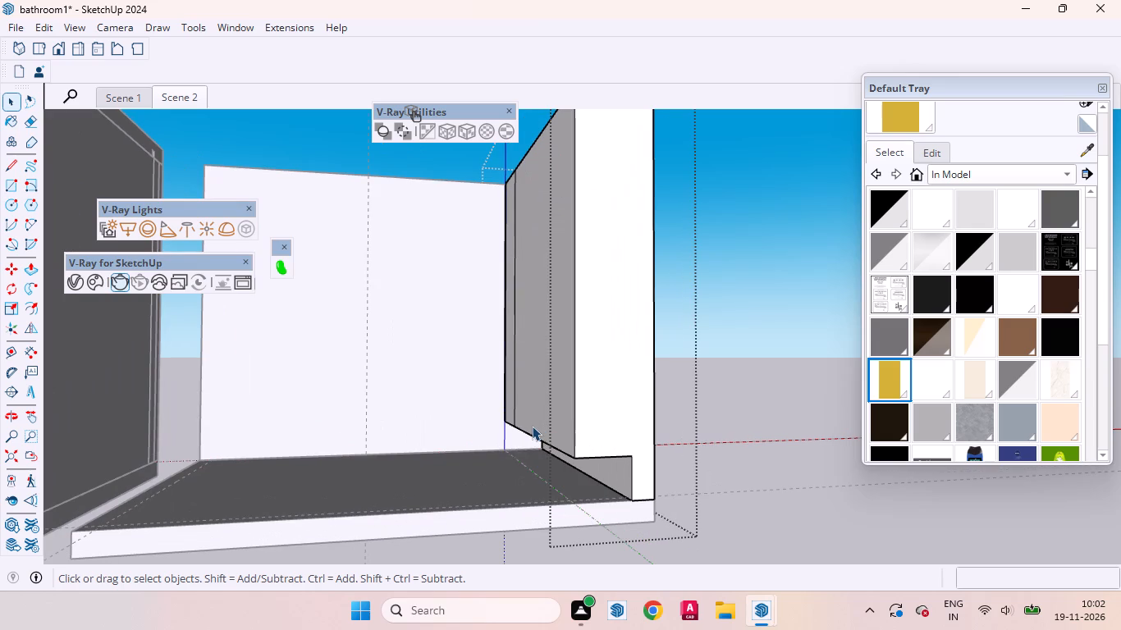
key(t)
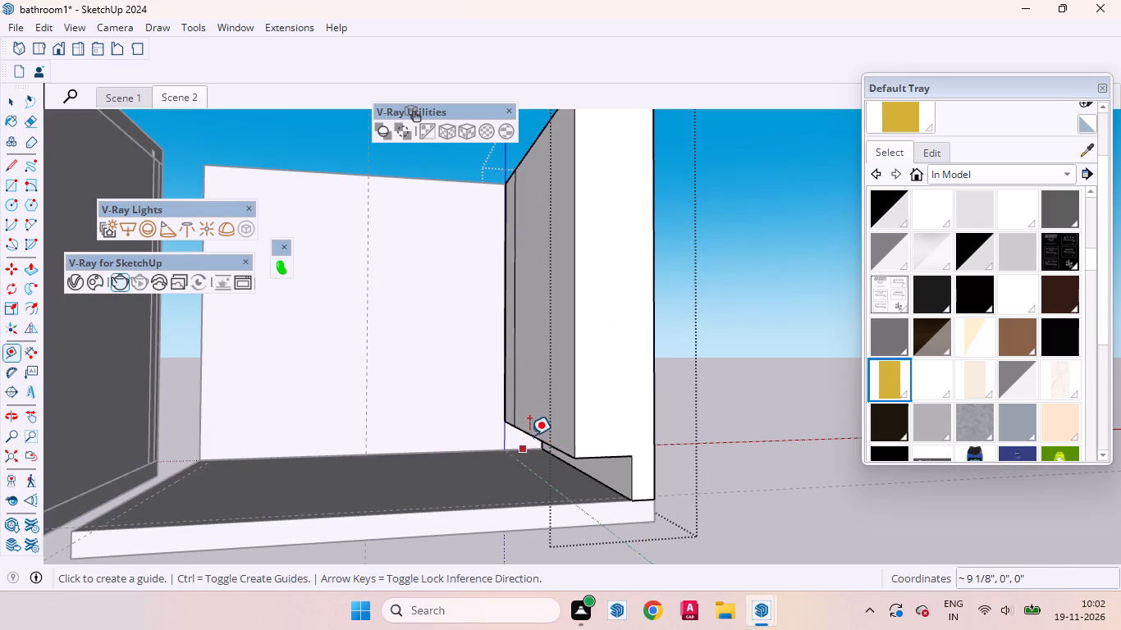
click(551, 445)
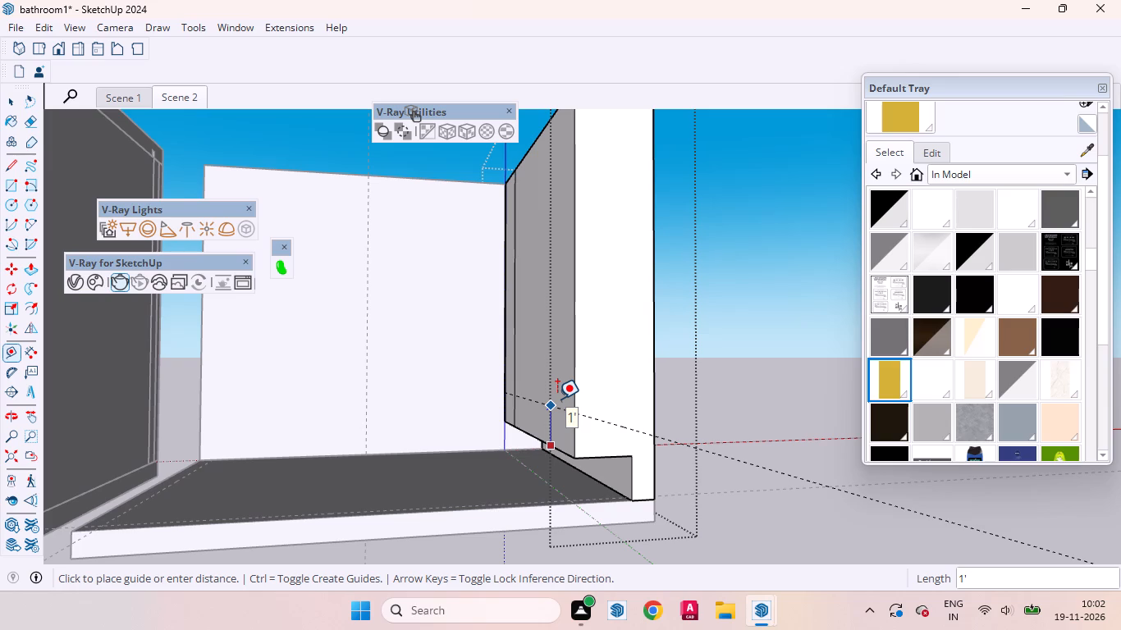
scroll(564, 413, up, 3)
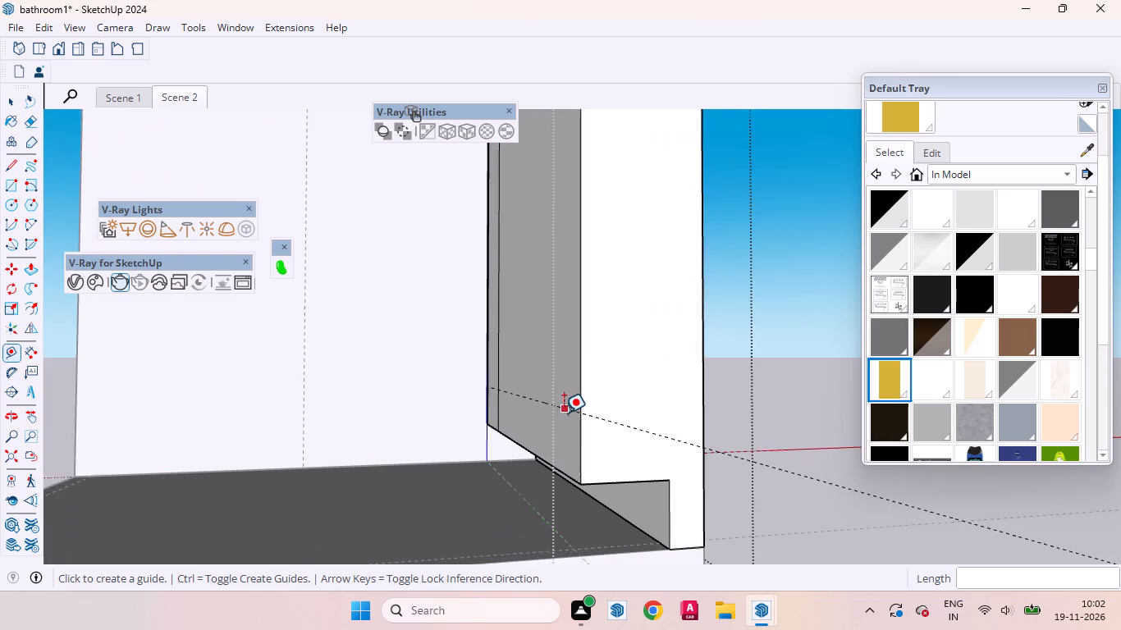
scroll(564, 413, up, 3)
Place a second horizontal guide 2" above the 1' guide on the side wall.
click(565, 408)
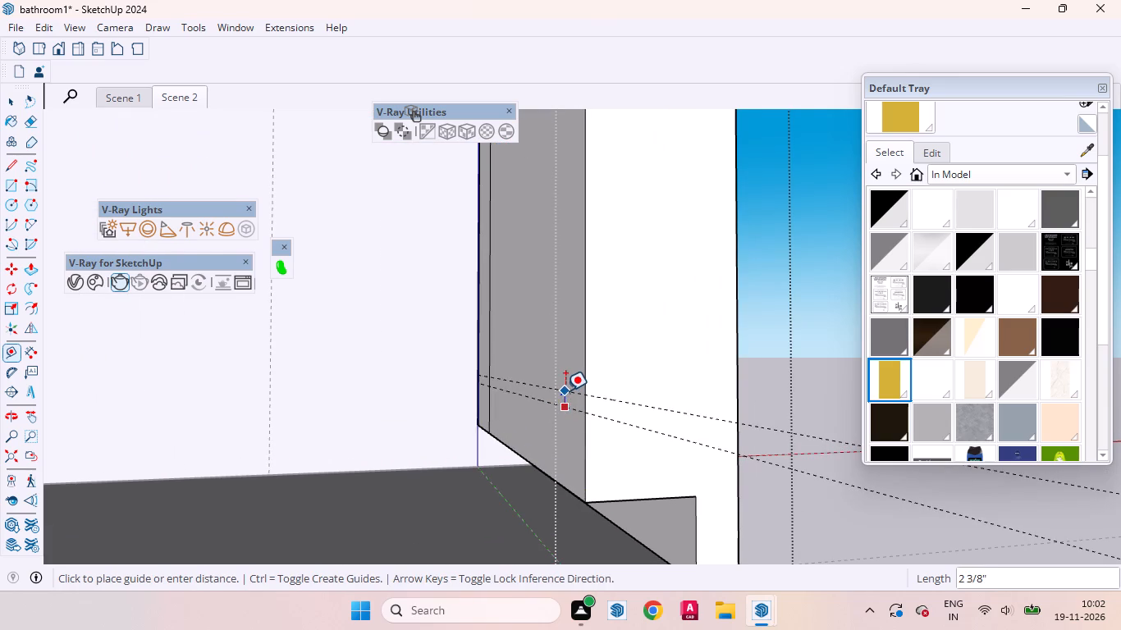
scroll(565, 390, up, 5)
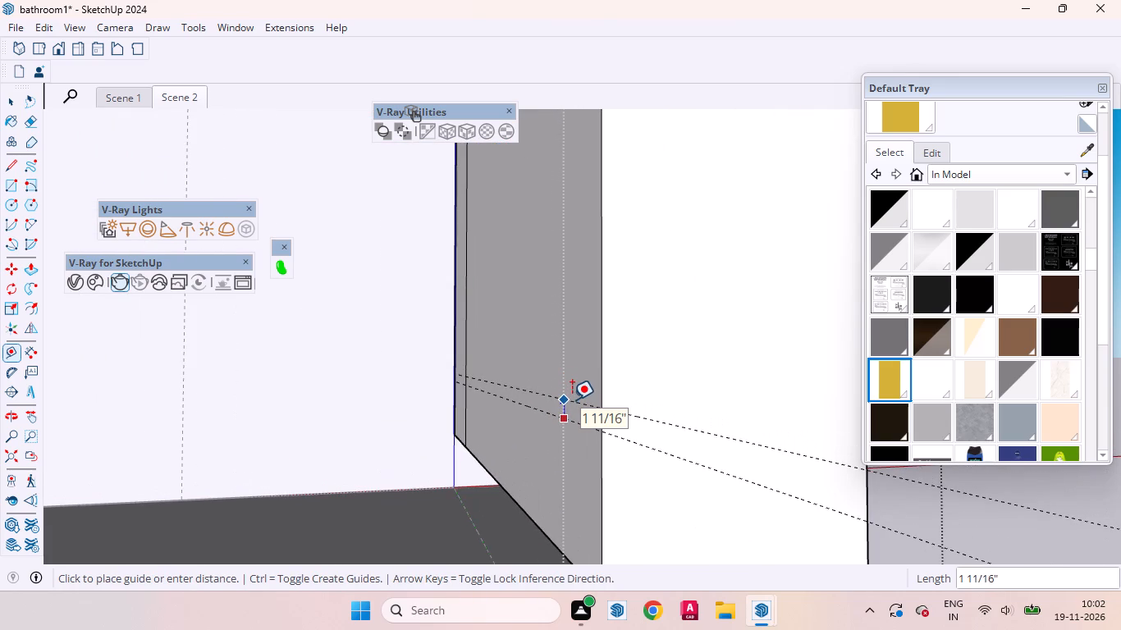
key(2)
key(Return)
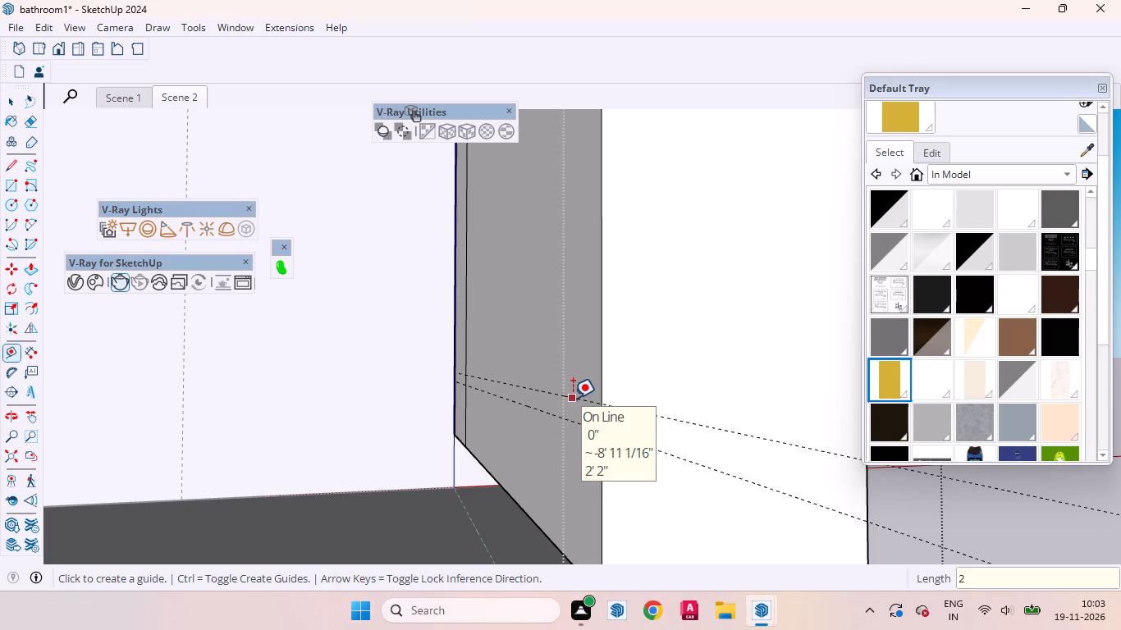
Place a guide 1" above the 1' guide on the side wall and another 8" above that one.
scroll(566, 431, up, 3)
click(578, 422)
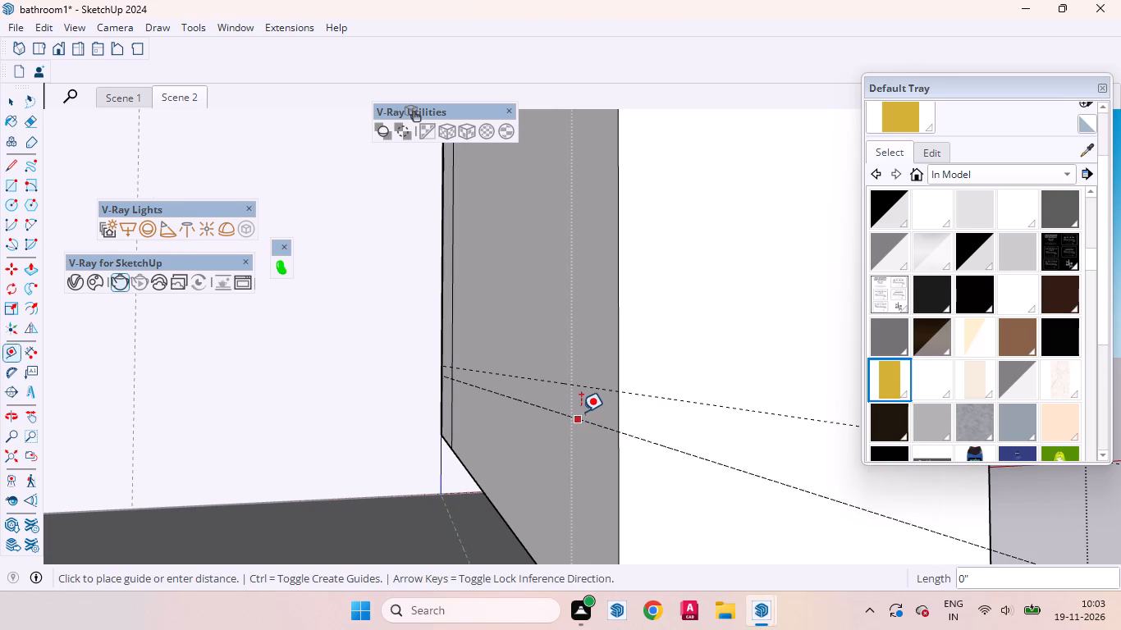
key(1)
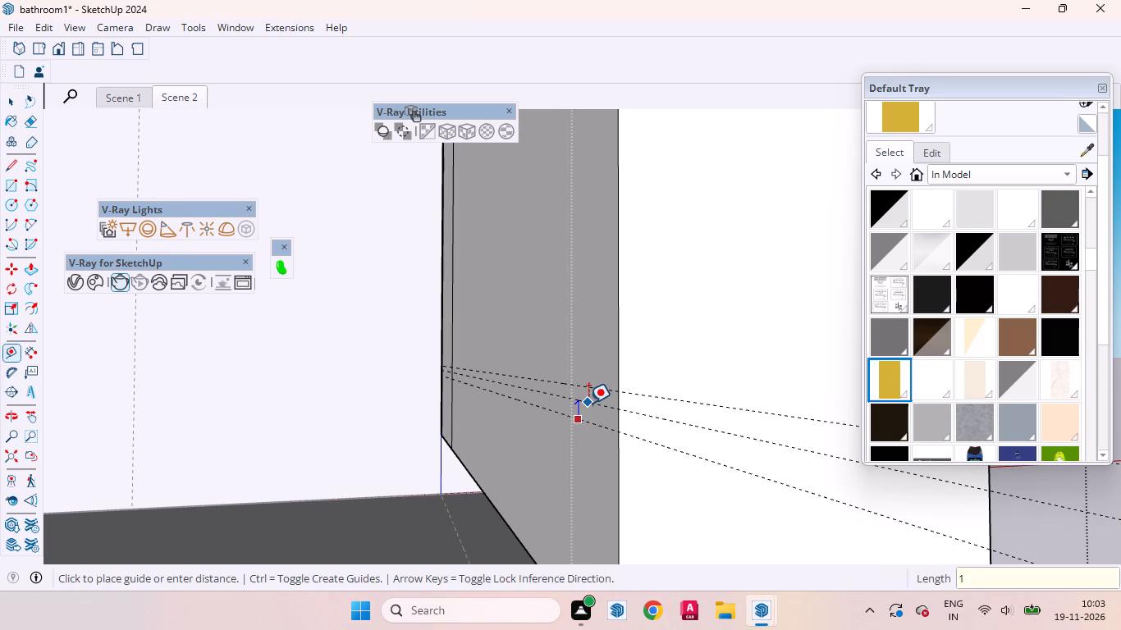
key(Return)
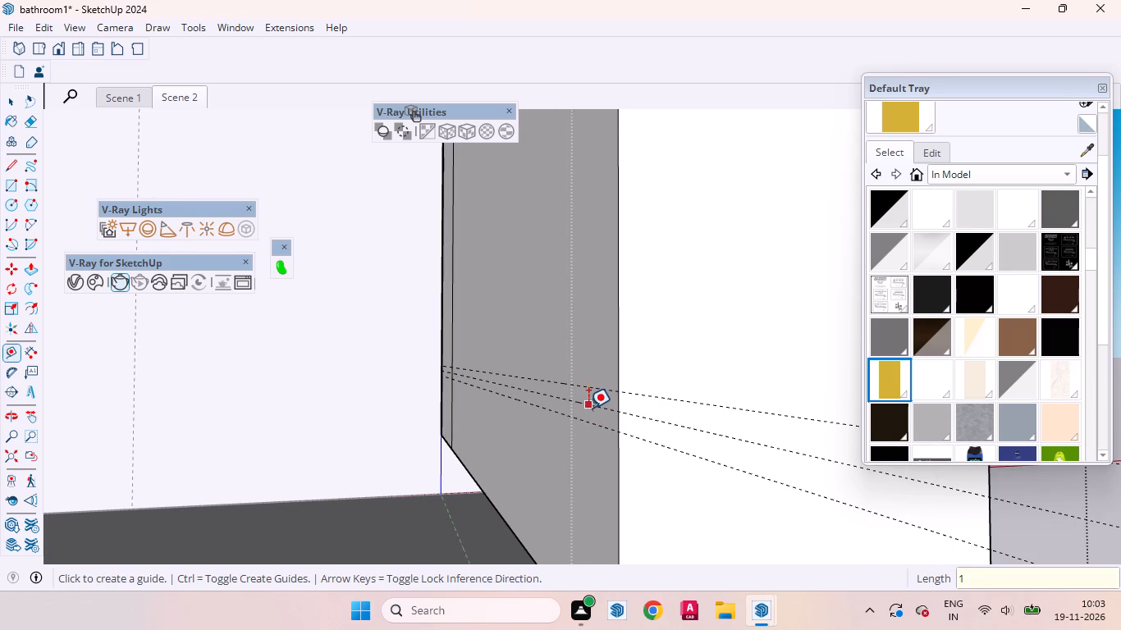
click(588, 408)
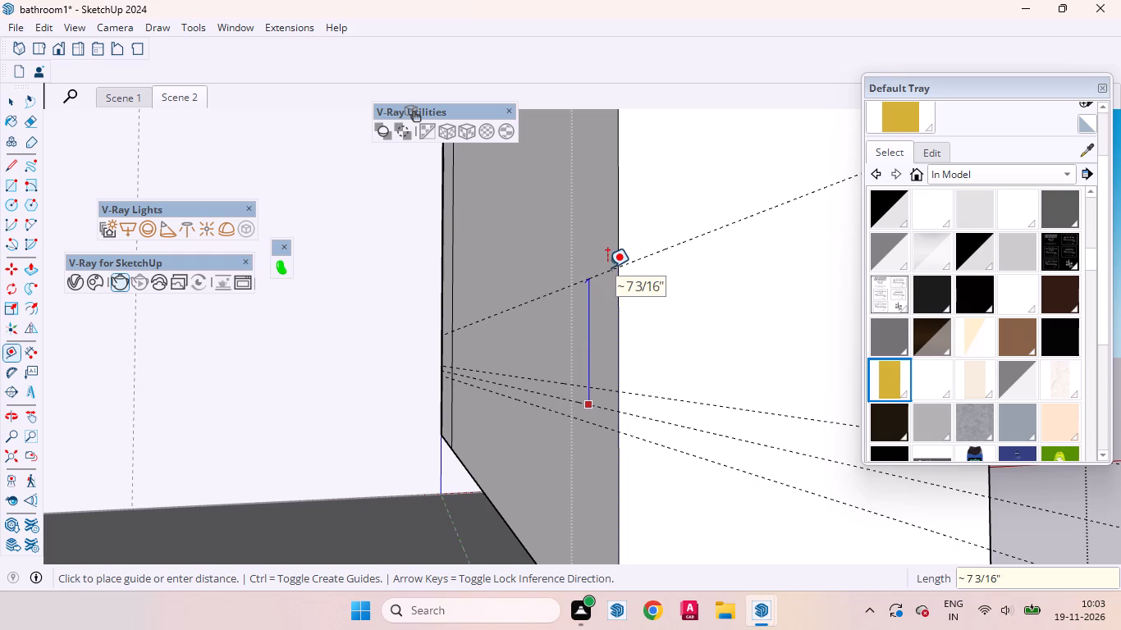
key(8)
key(Return)
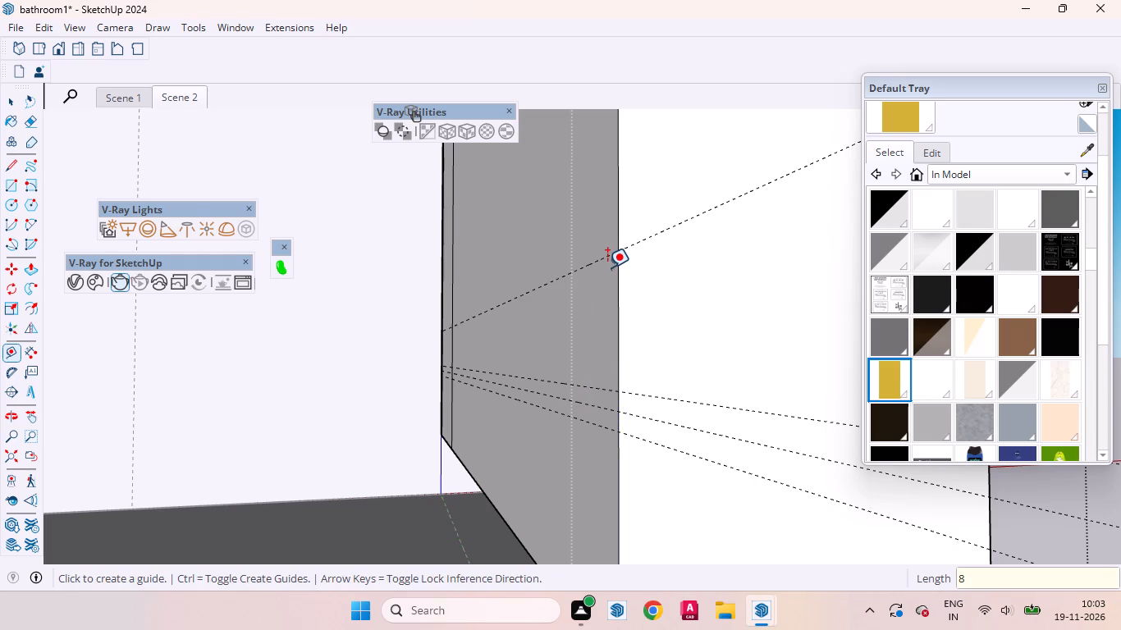
Erase the guide lying 2" above the 1' guide.
key(space)
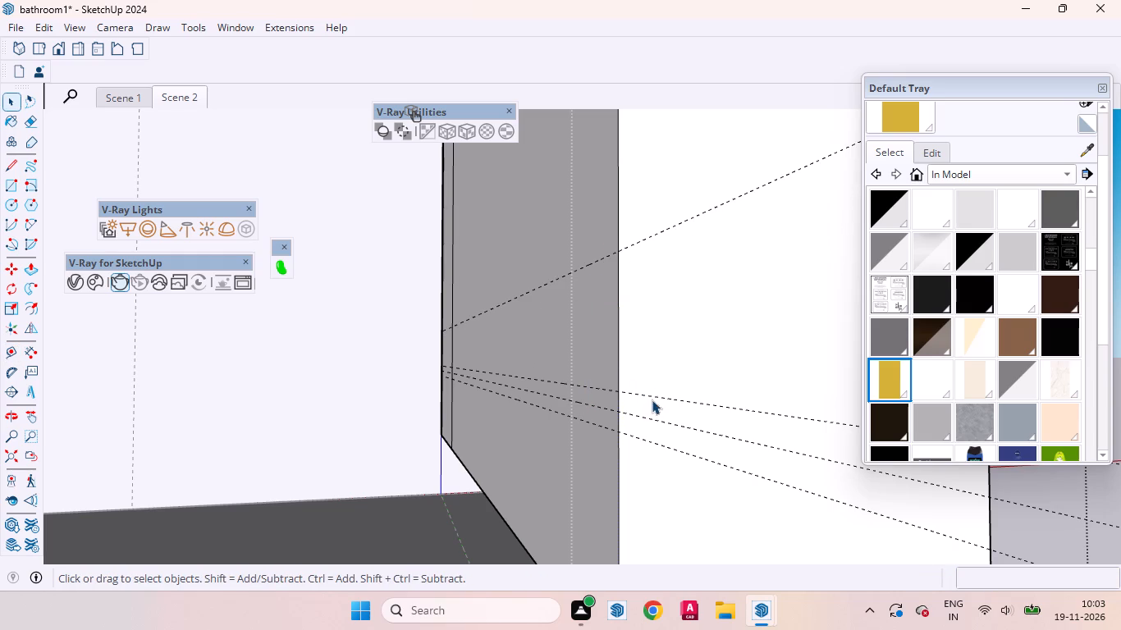
click(654, 396)
right_click(654, 396)
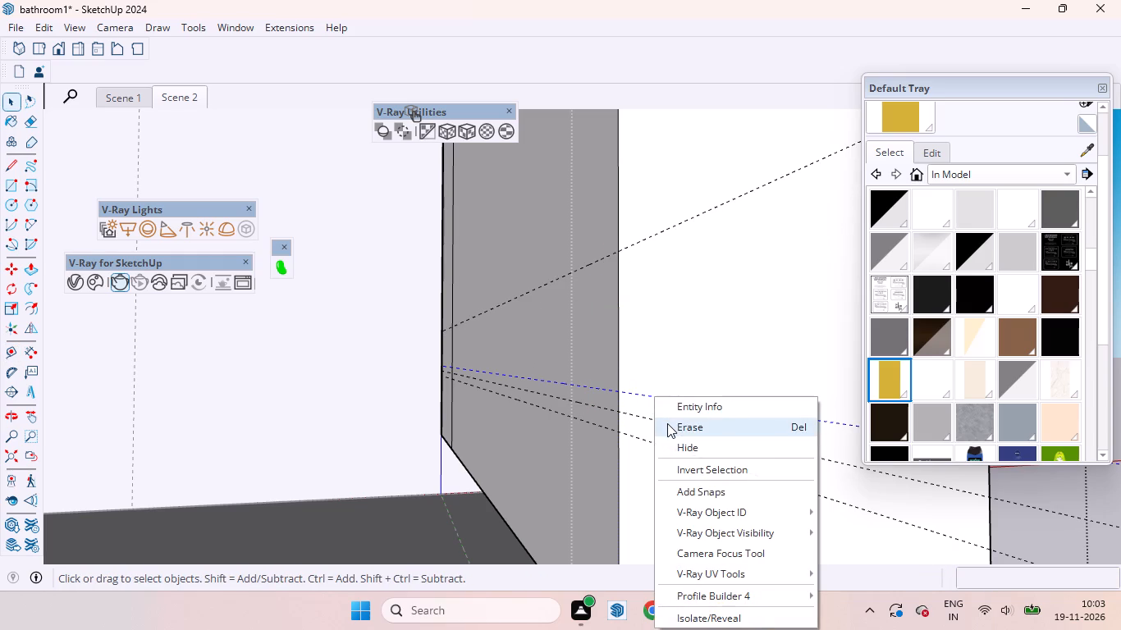
click(668, 424)
Draw an 8" by 7' 7 1/2" rectangle on the side wall between the top guide and the 1" guide.
click(603, 346)
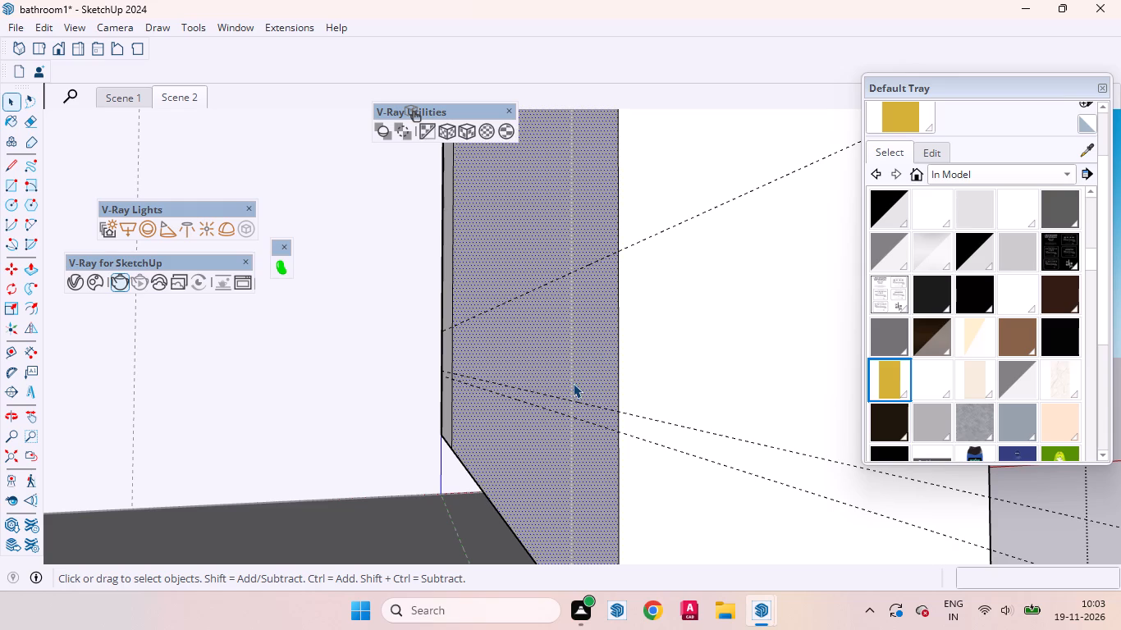
middle_drag(509, 389, 657, 436)
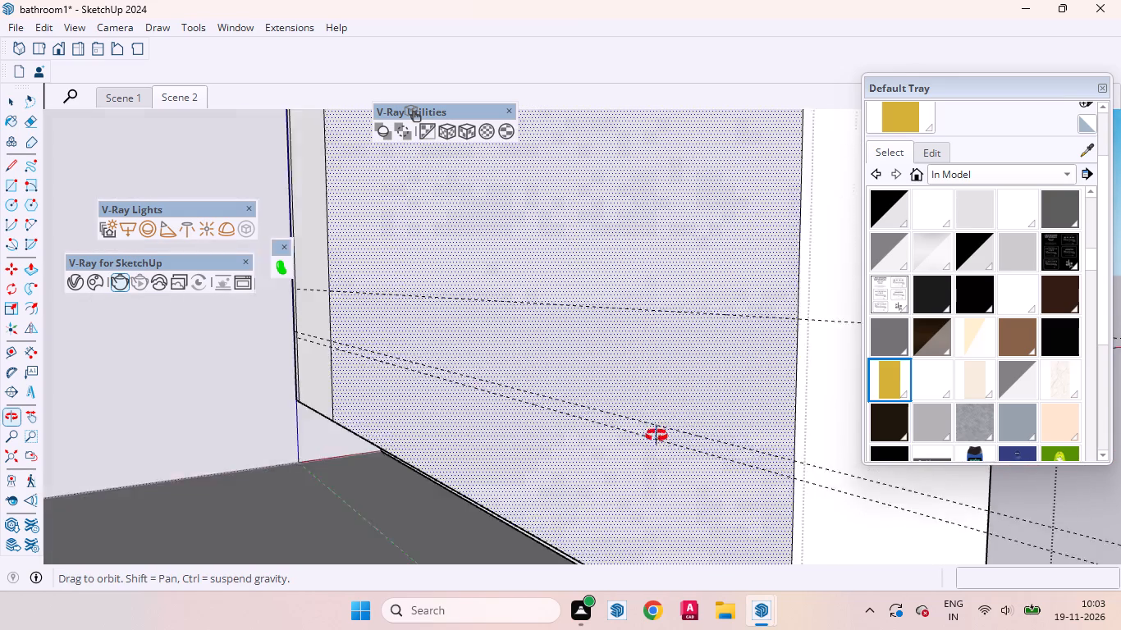
middle_drag(657, 436, 591, 415)
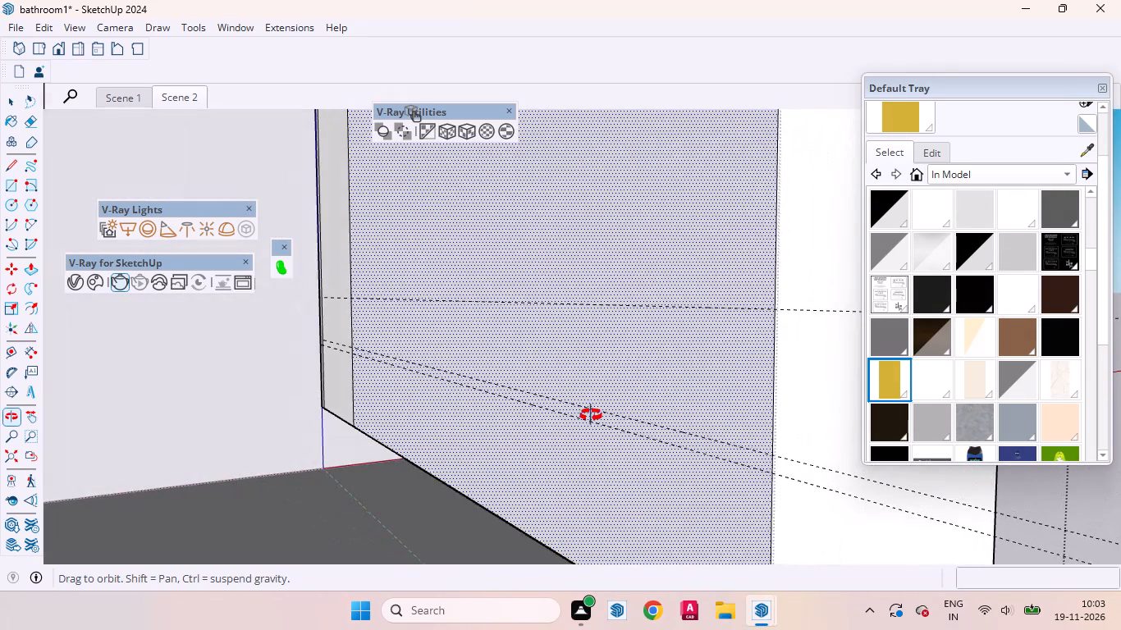
middle_drag(591, 415, 591, 414)
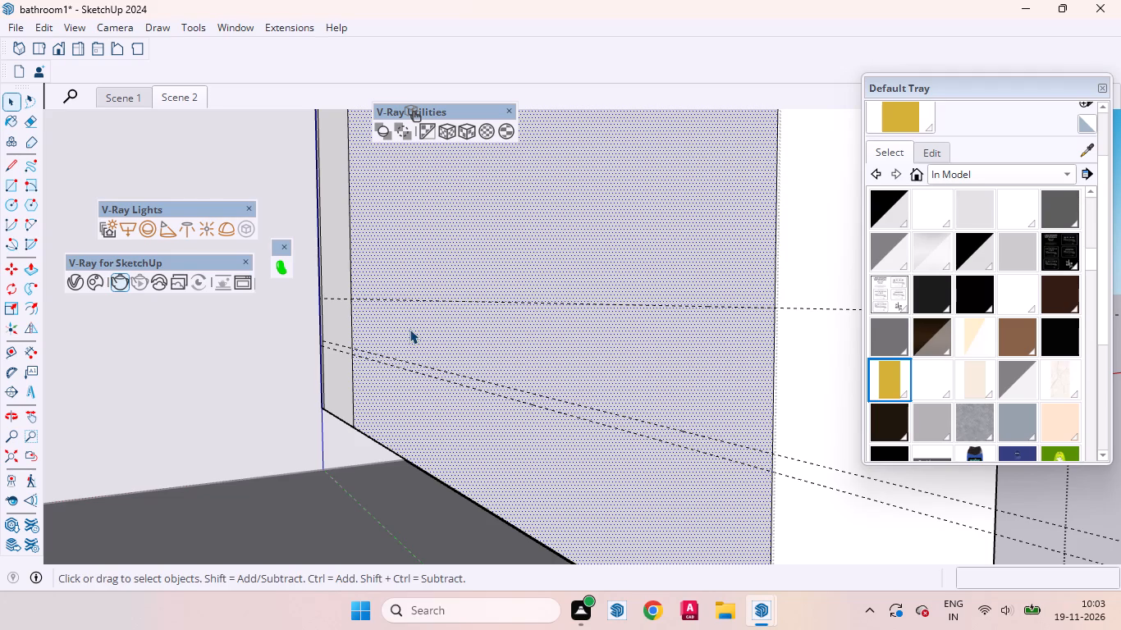
key(r)
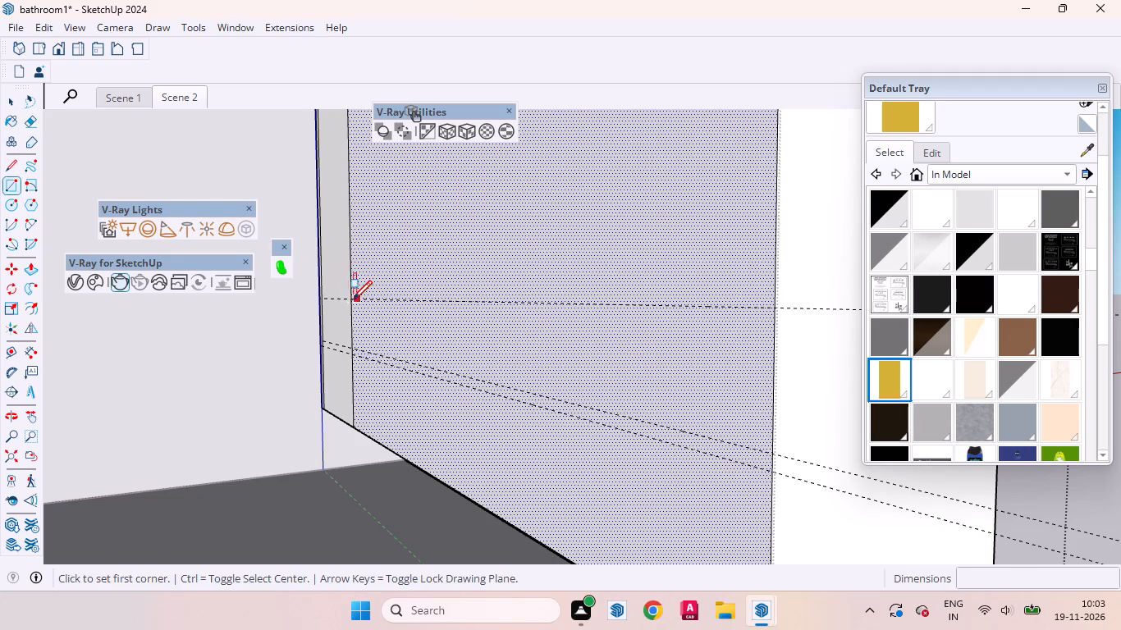
click(353, 299)
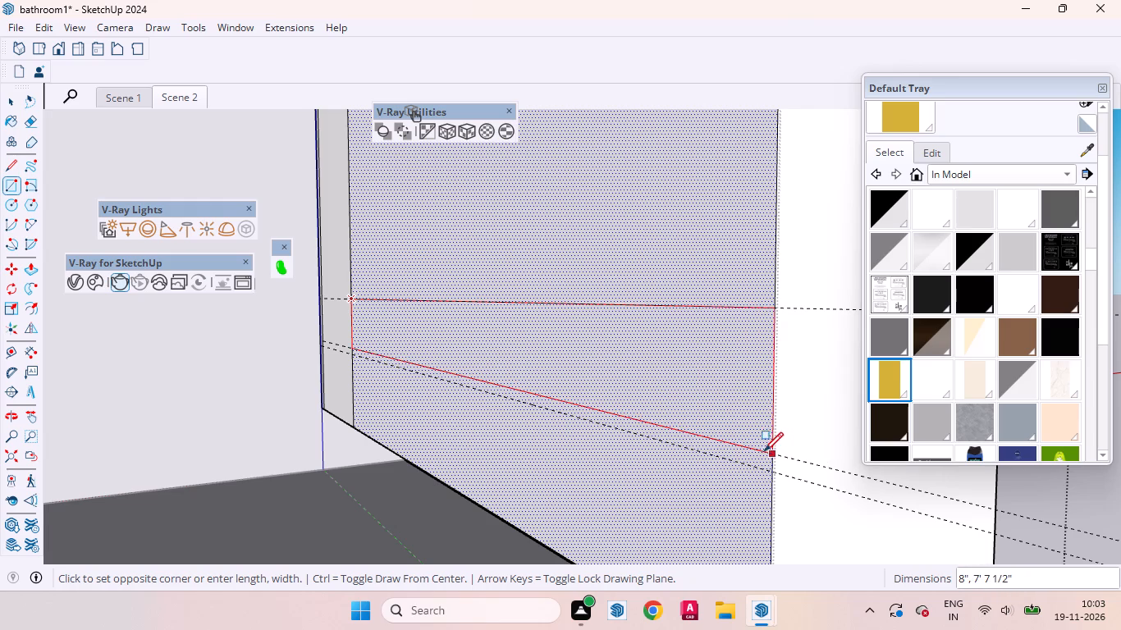
scroll(758, 451, up, 6)
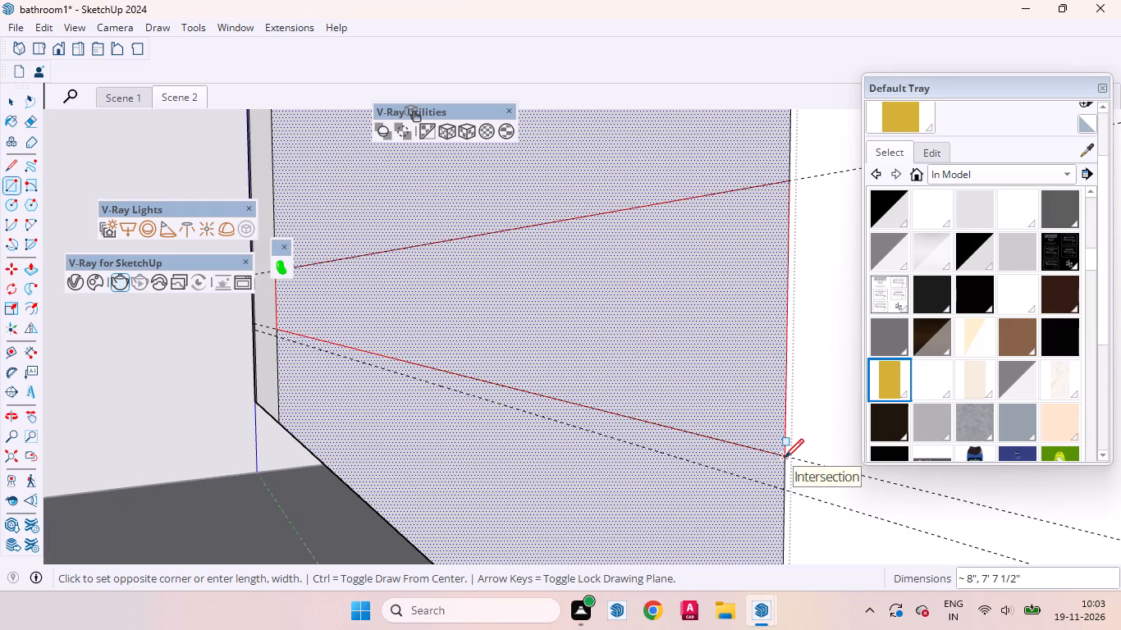
click(785, 458)
scroll(661, 267, down, 3)
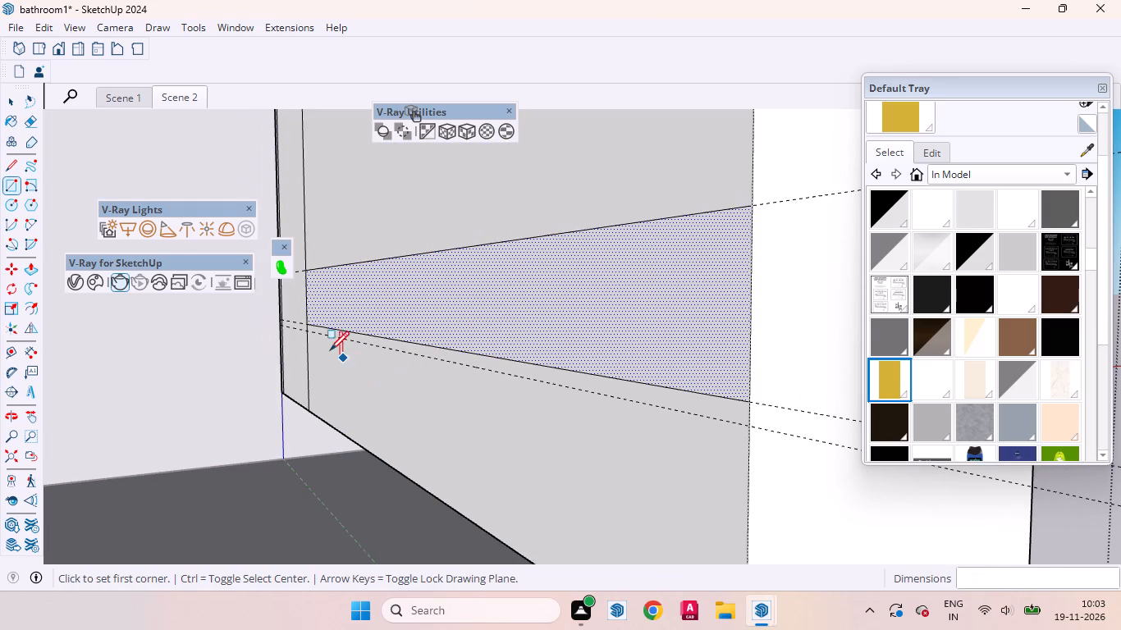
Draw a 1' by 7' 7 1/2" rectangle on the side wall from the lowest guide down to the recess's top edge.
click(306, 335)
scroll(398, 409, down, 2)
scroll(398, 409, up, 1)
scroll(398, 404, down, 3)
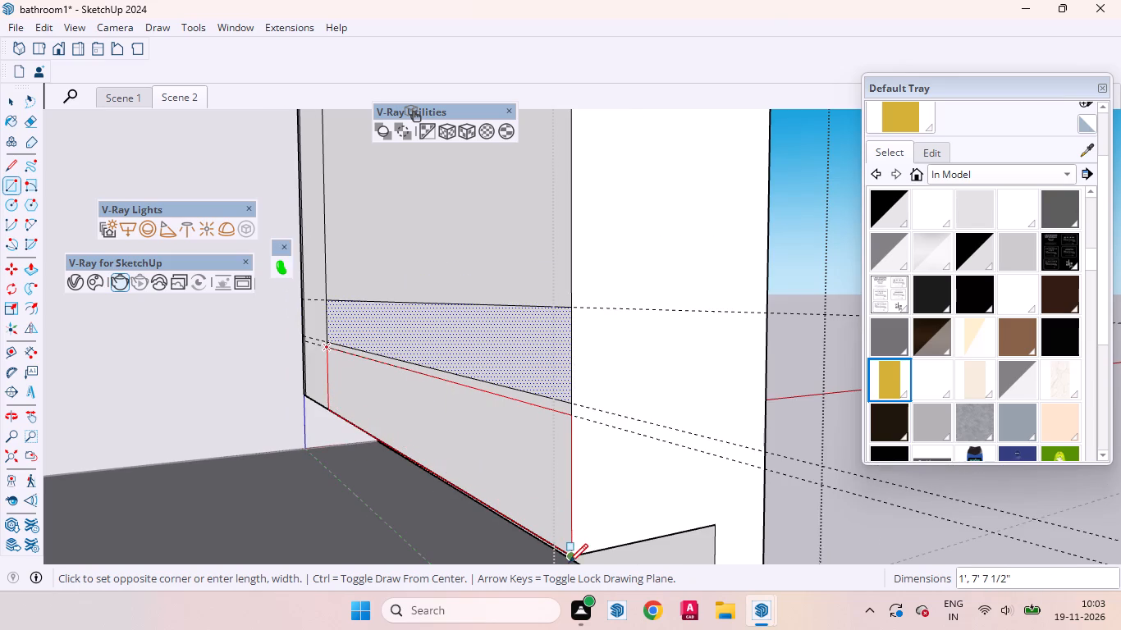
click(570, 563)
key(space)
Push the 1" strip between the two rectangles in by the same 16" depth as the base recess, forming a groove.
click(525, 462)
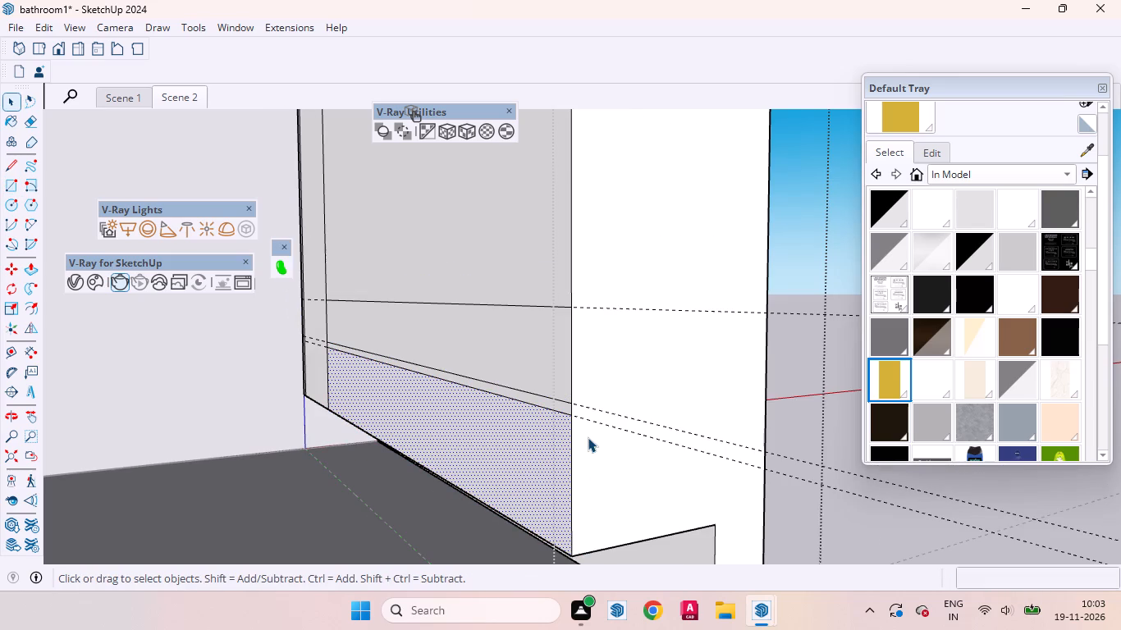
scroll(588, 437, up, 7)
click(546, 384)
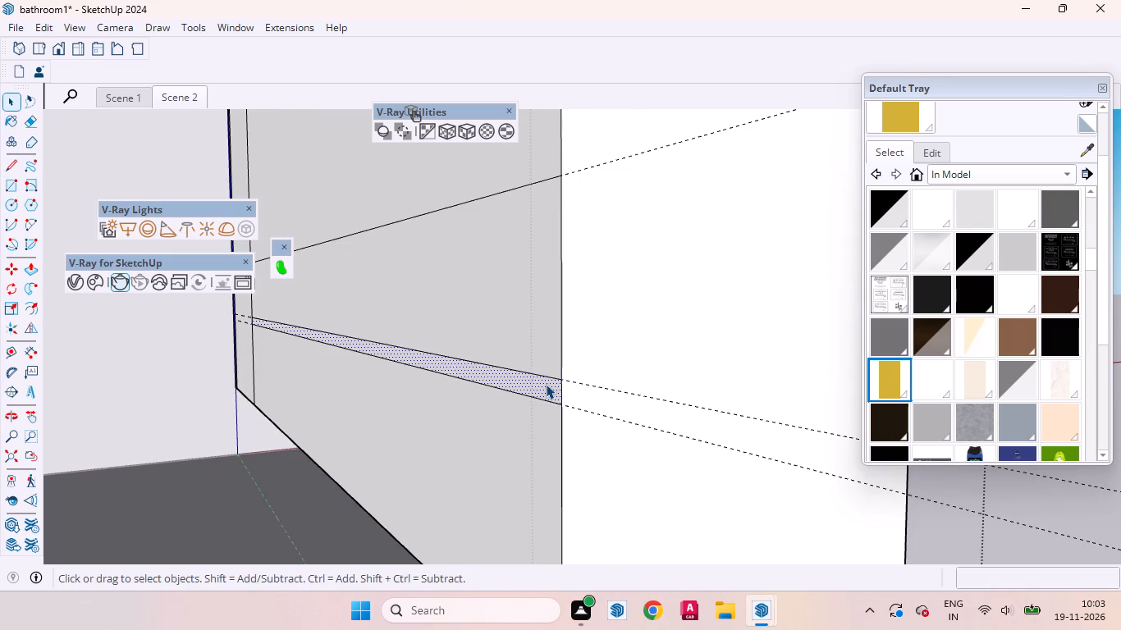
key(p)
click(546, 384)
click(546, 384)
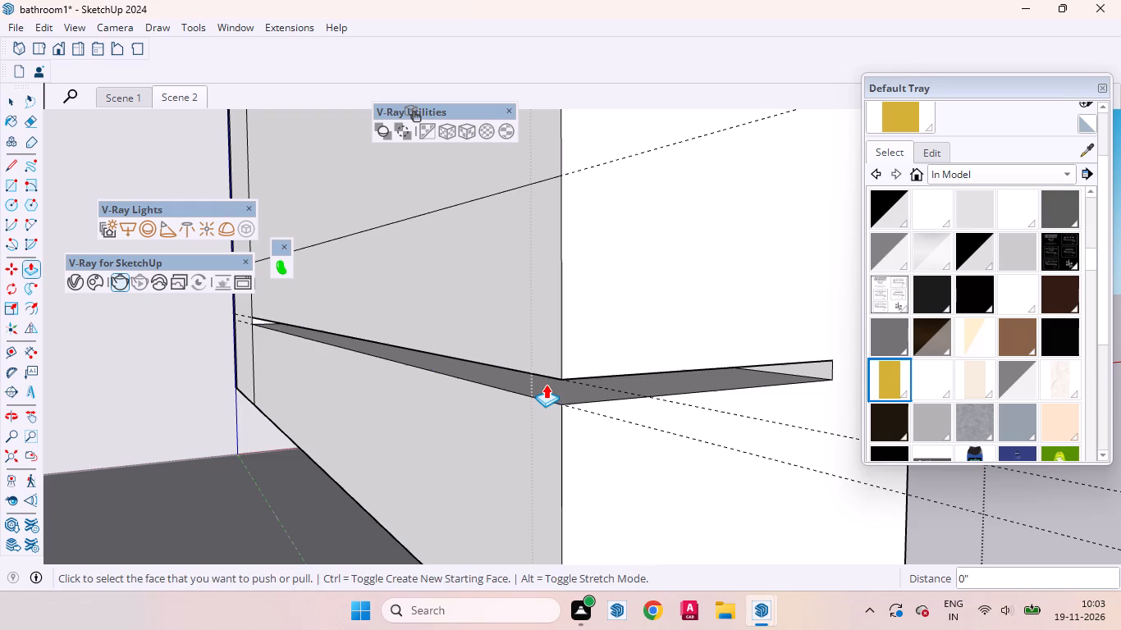
key(space)
Push the large side-wall face above the 8" band in by the same 16" depth, leaving the narrow strip beside the rear wall.
scroll(555, 425, down, 1)
scroll(556, 428, up, 1)
scroll(556, 429, down, 15)
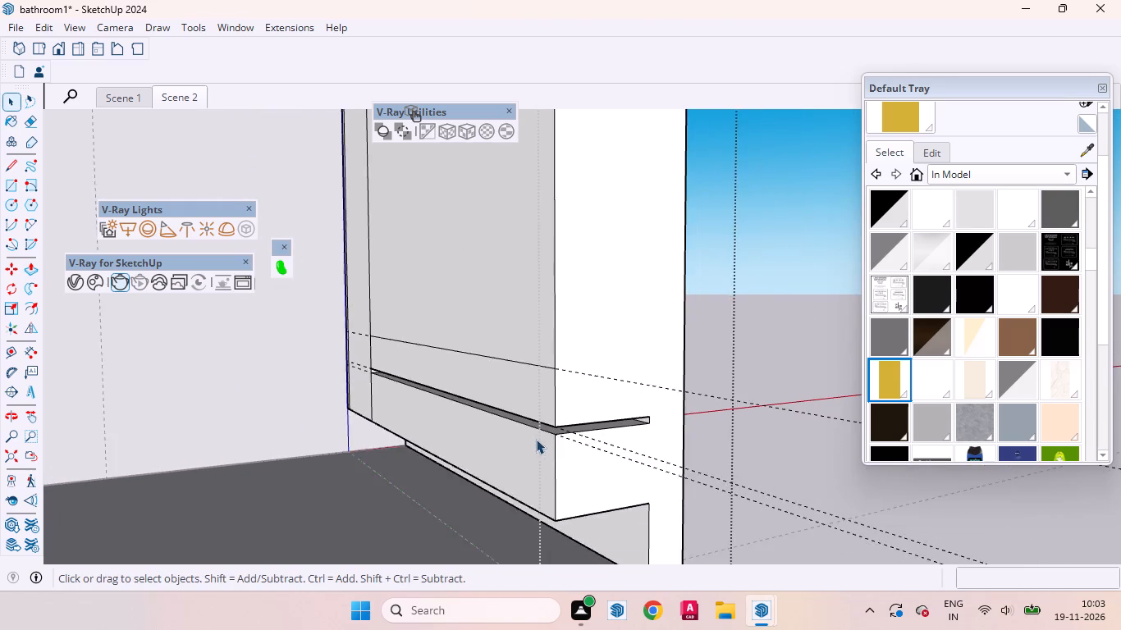
scroll(536, 439, down, 2)
scroll(403, 391, up, 5)
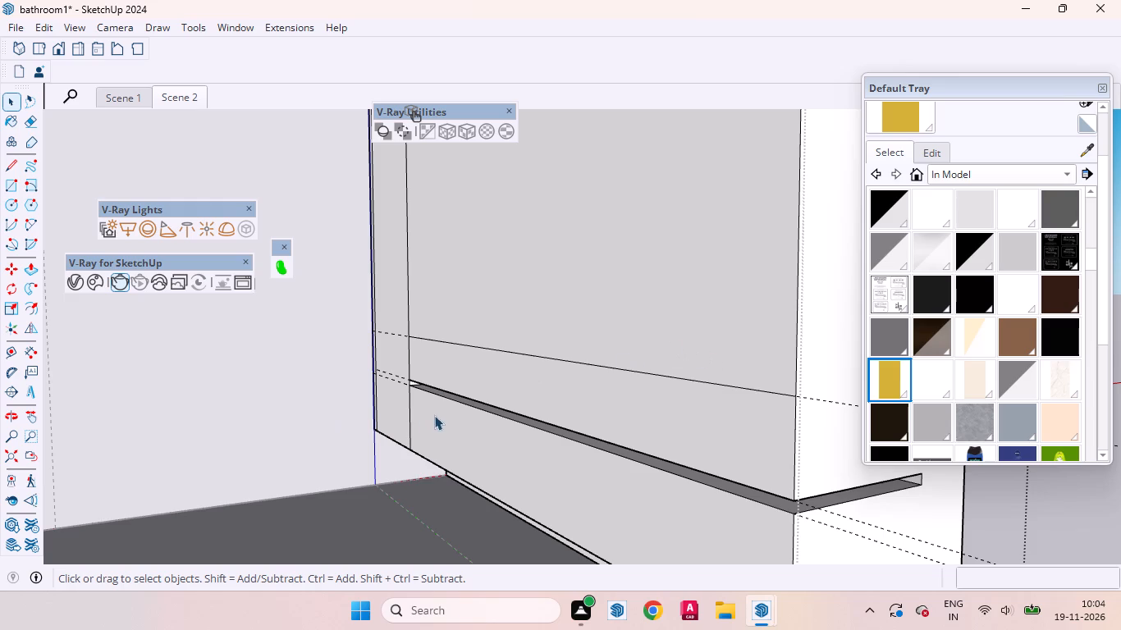
scroll(455, 446, down, 4)
middle_drag(576, 349, 473, 422)
click(607, 290)
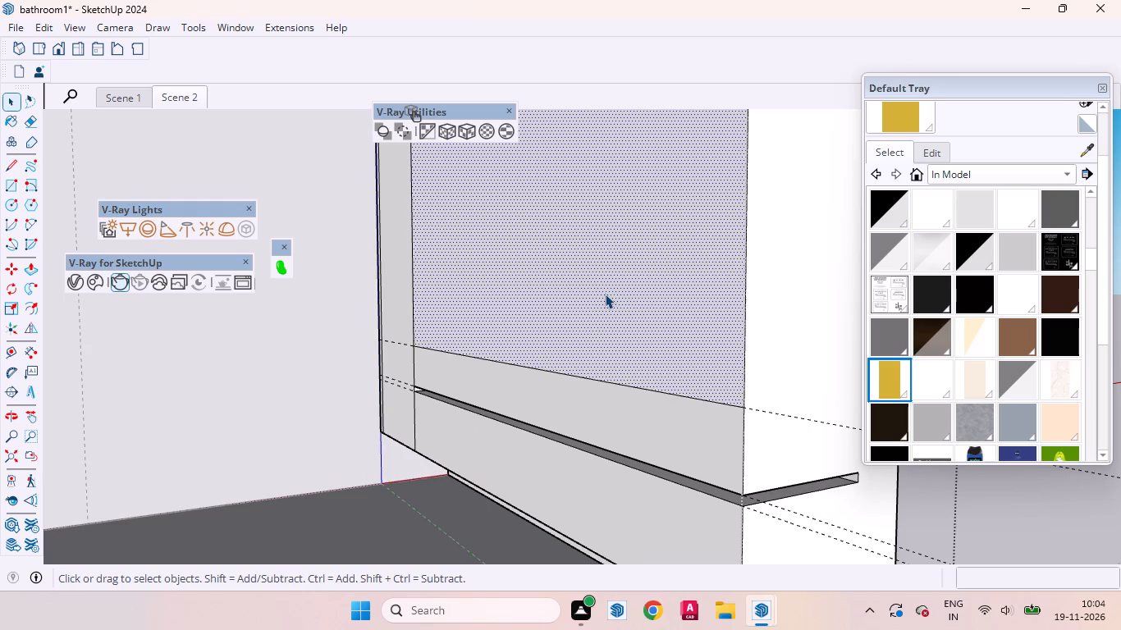
key(p)
triple_click(605, 294)
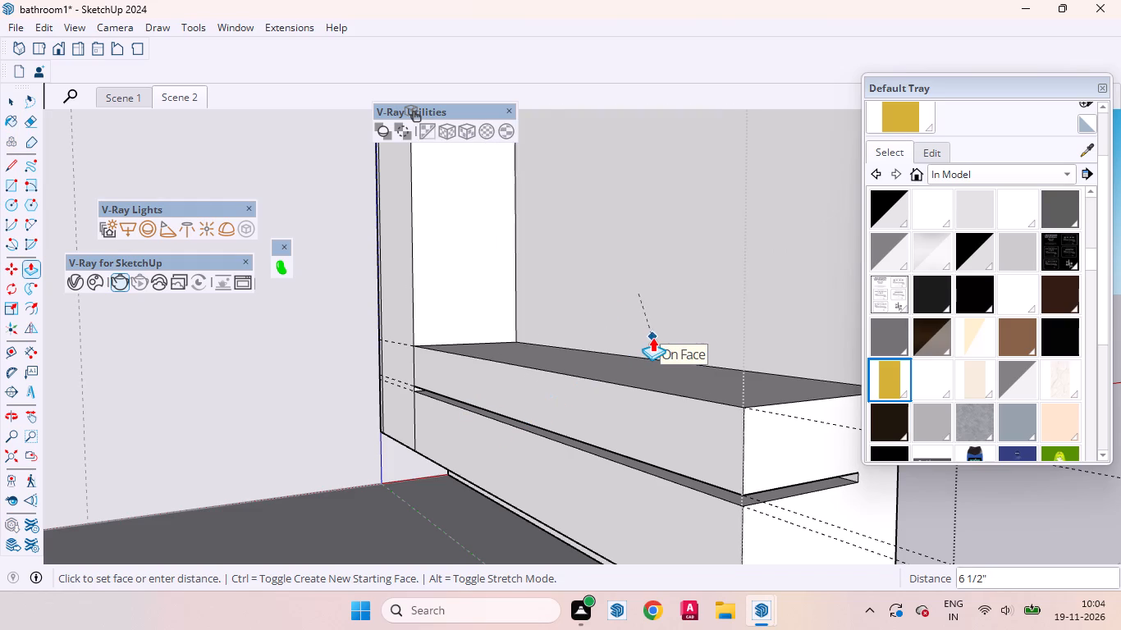
scroll(652, 337, down, 5)
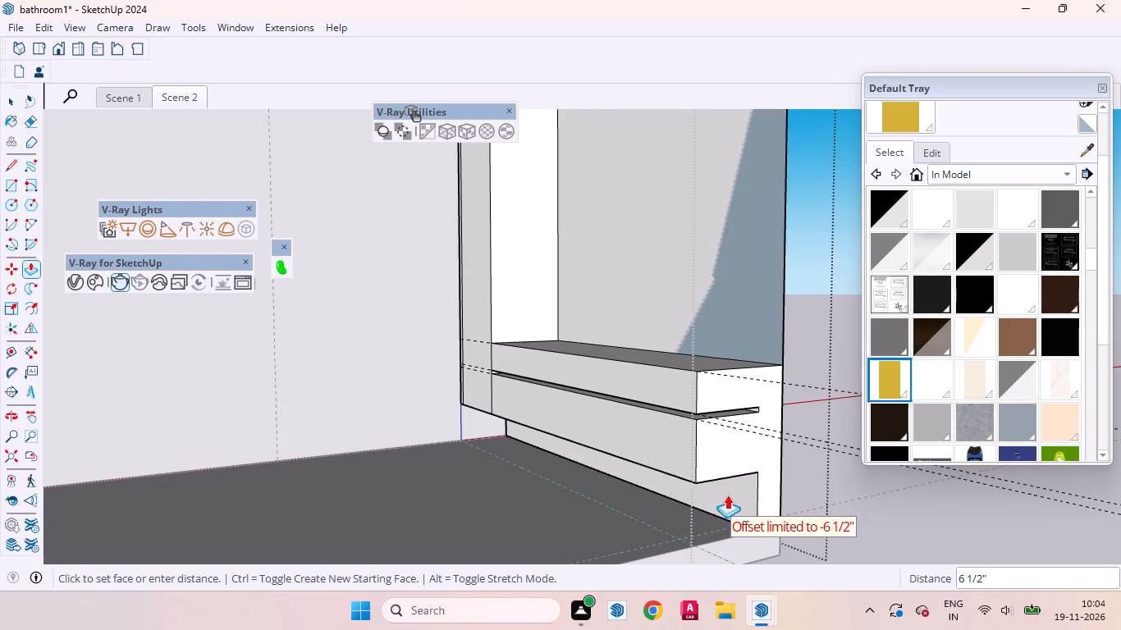
scroll(498, 418, down, 6)
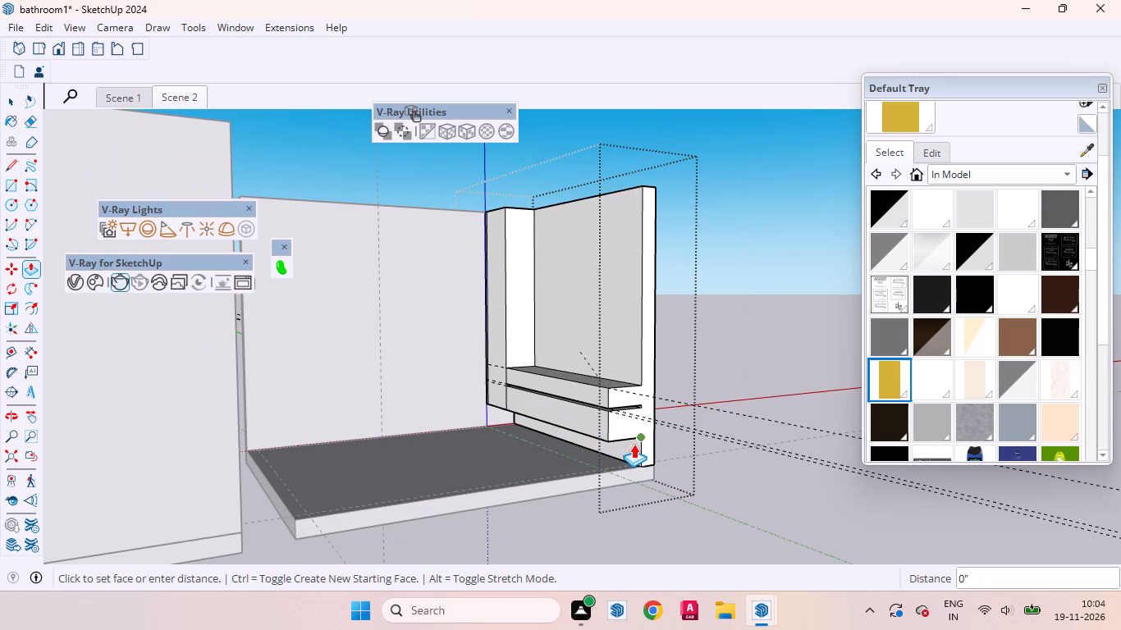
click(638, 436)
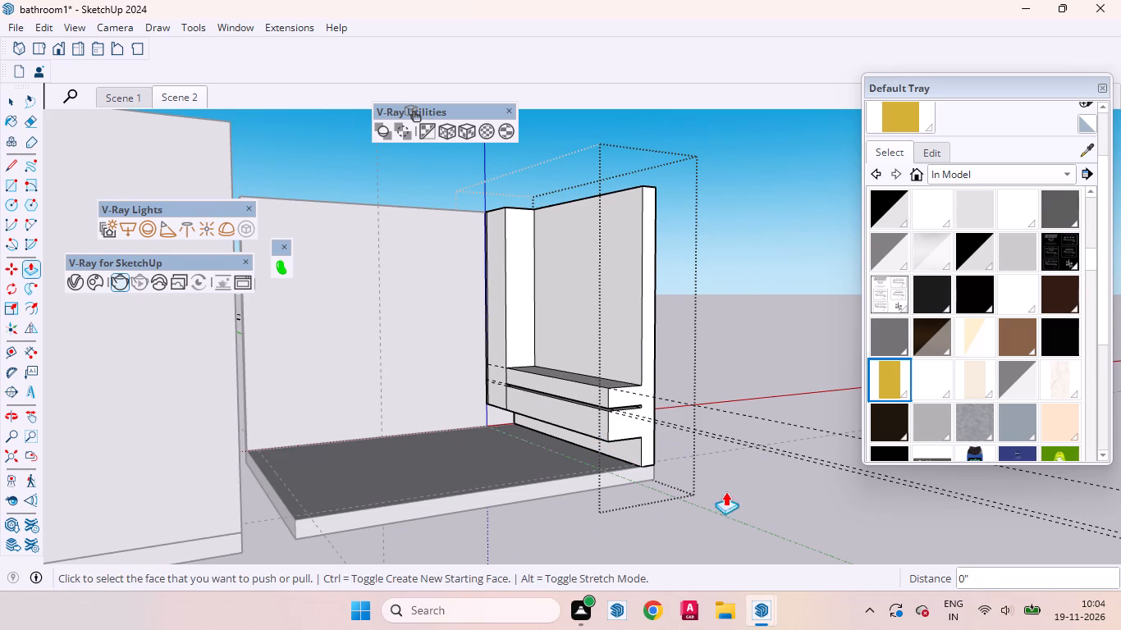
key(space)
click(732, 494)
Examine the recessed counter unit and its groove where they meet the rear wall of the new room.
scroll(604, 305, up, 4)
middle_drag(519, 368, 476, 374)
scroll(436, 427, up, 3)
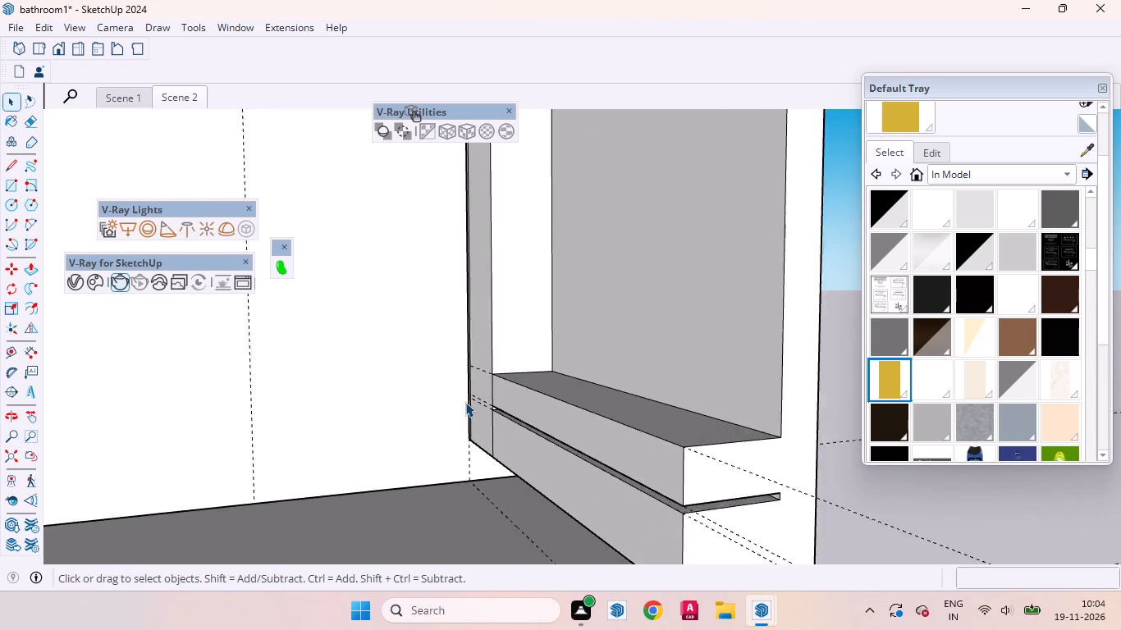
scroll(465, 402, up, 2)
scroll(490, 420, down, 5)
scroll(496, 434, up, 1)
scroll(496, 435, down, 2)
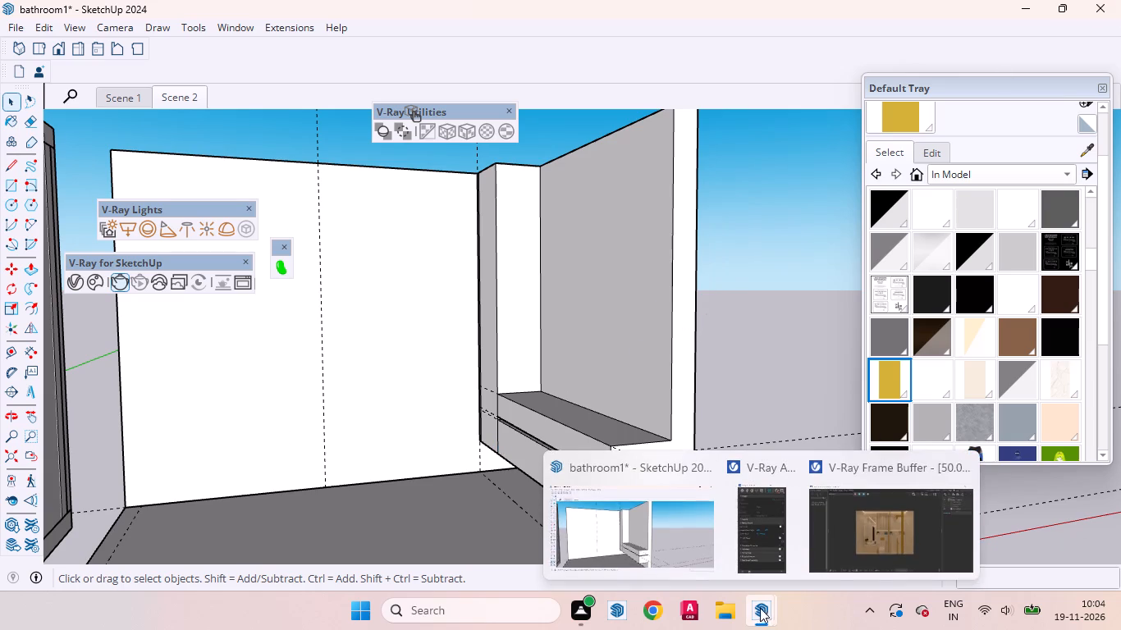
Switch to the V-Ray Frame Buffer, check the render log and the bathroom image, and return to the SketchUp model.
click(862, 541)
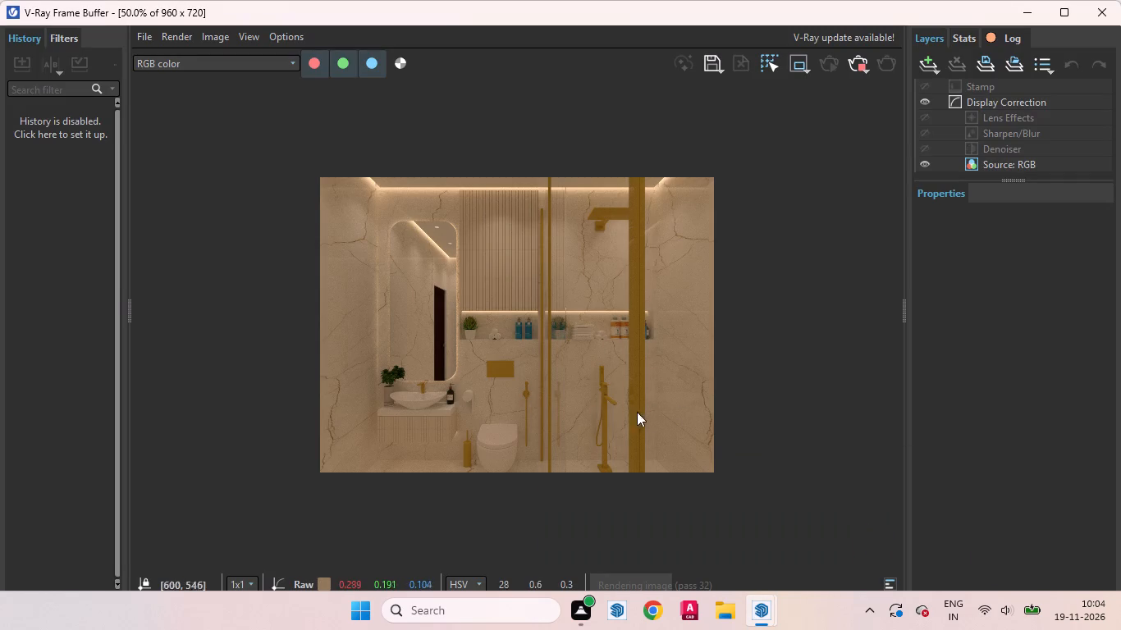
click(893, 583)
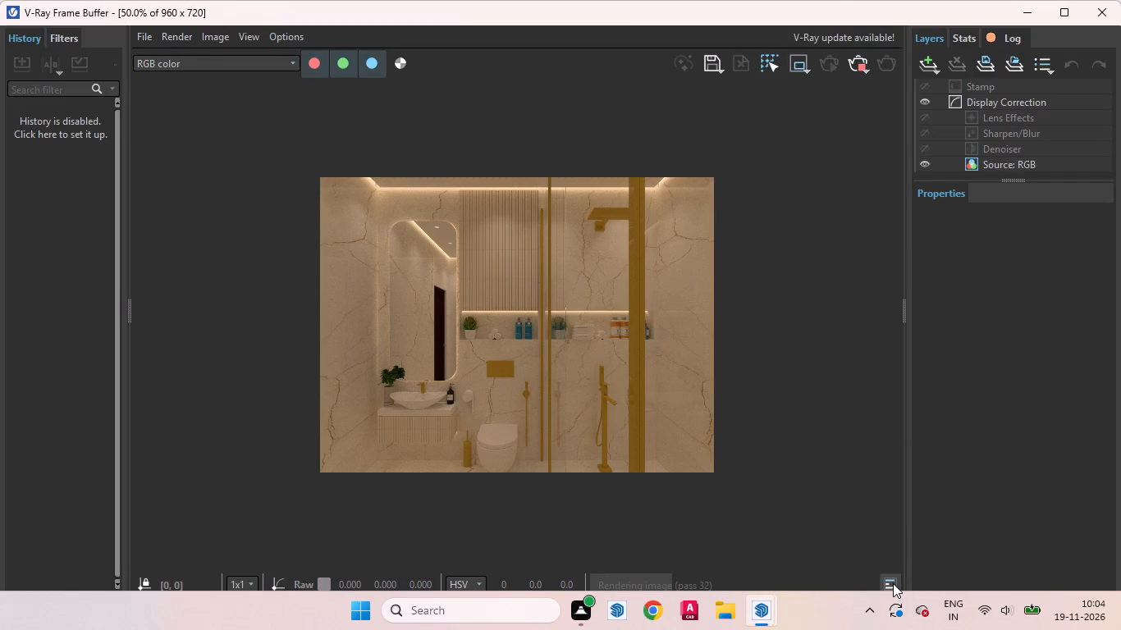
scroll(623, 475, down, 10)
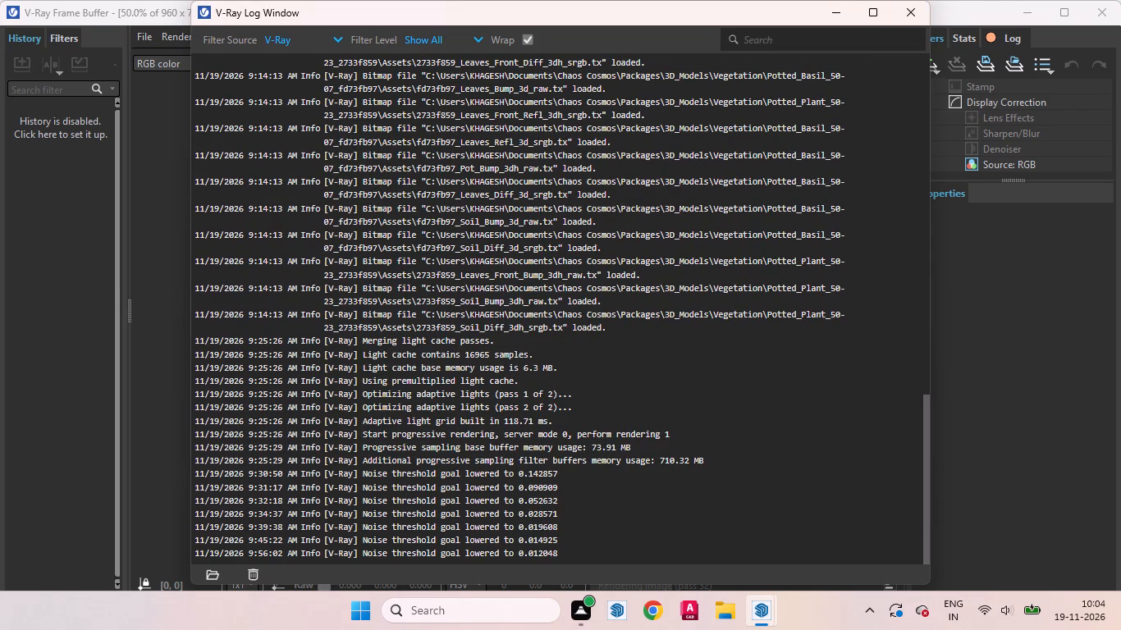
click(922, 11)
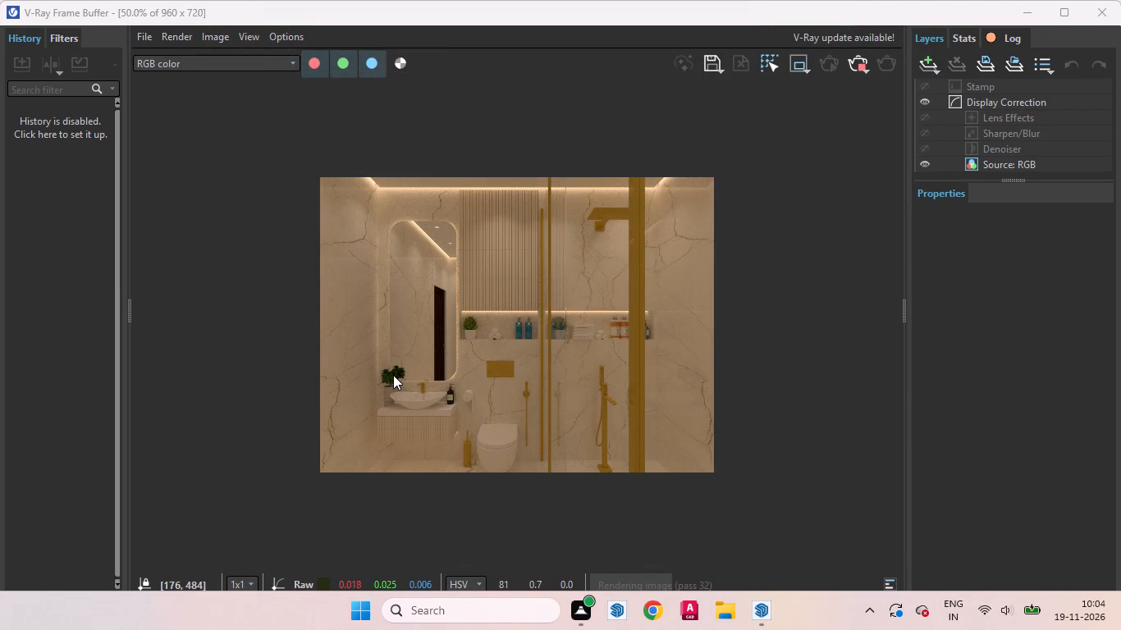
scroll(393, 375, up, 2)
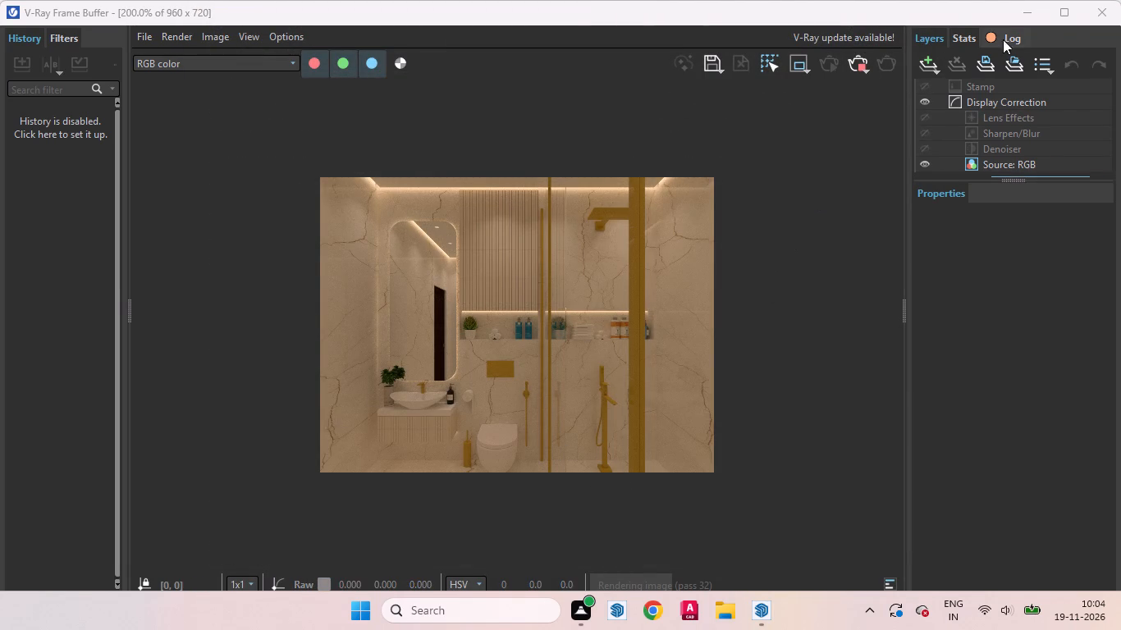
click(1021, 16)
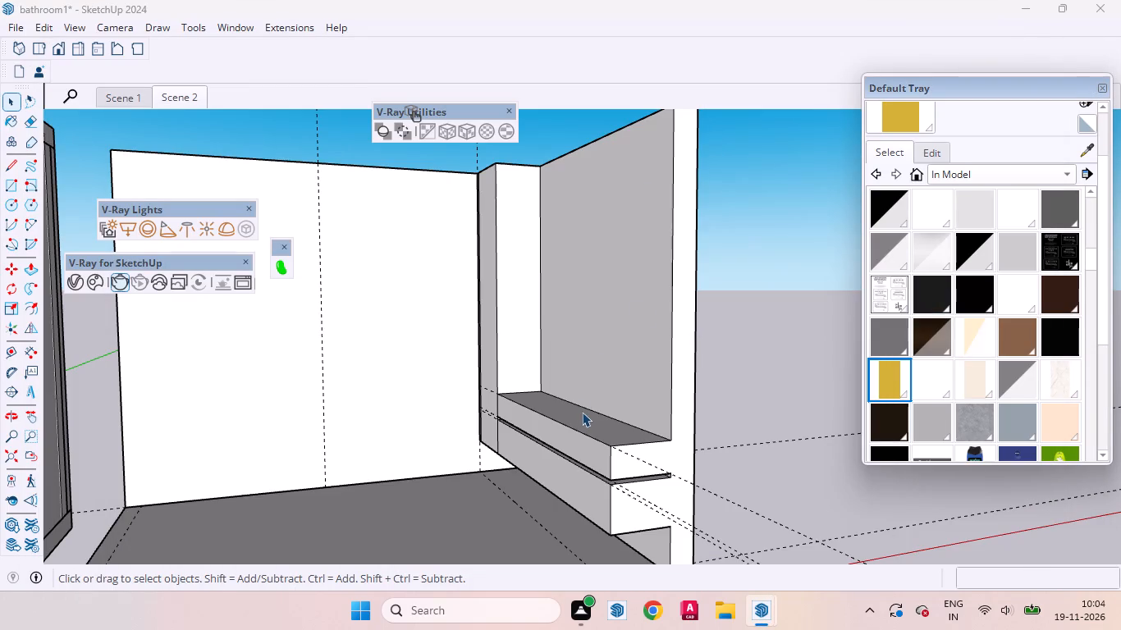
Inspect the new room's counter unit and rear wall from several angles, finishing in the standard Front view.
scroll(563, 471, up, 3)
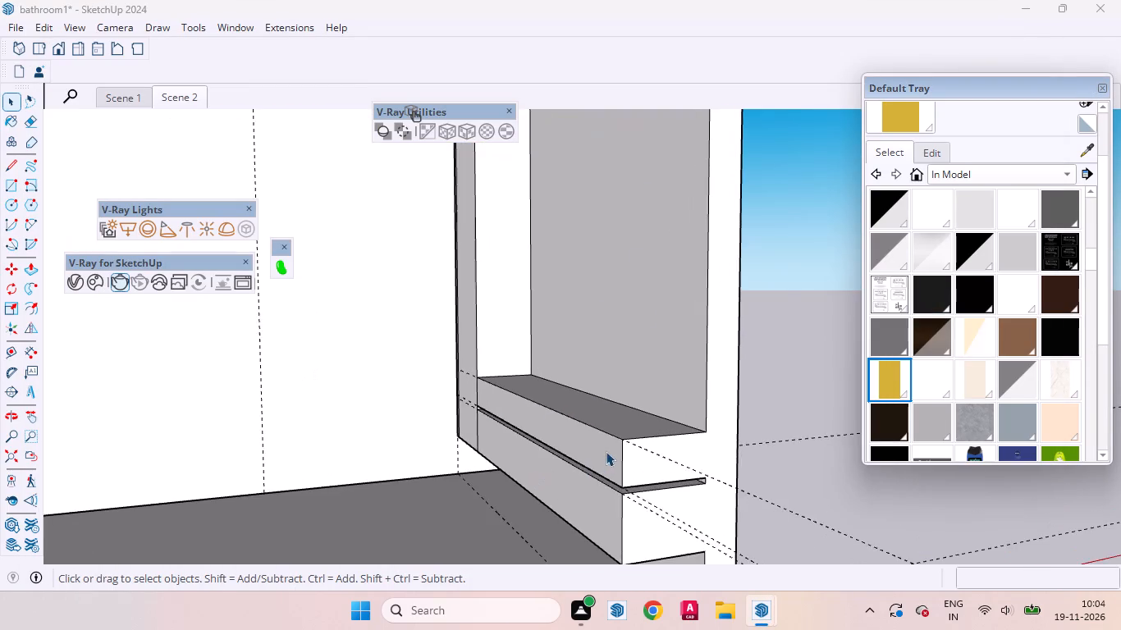
scroll(606, 451, up, 3)
scroll(725, 372, down, 4)
middle_drag(492, 398, 425, 364)
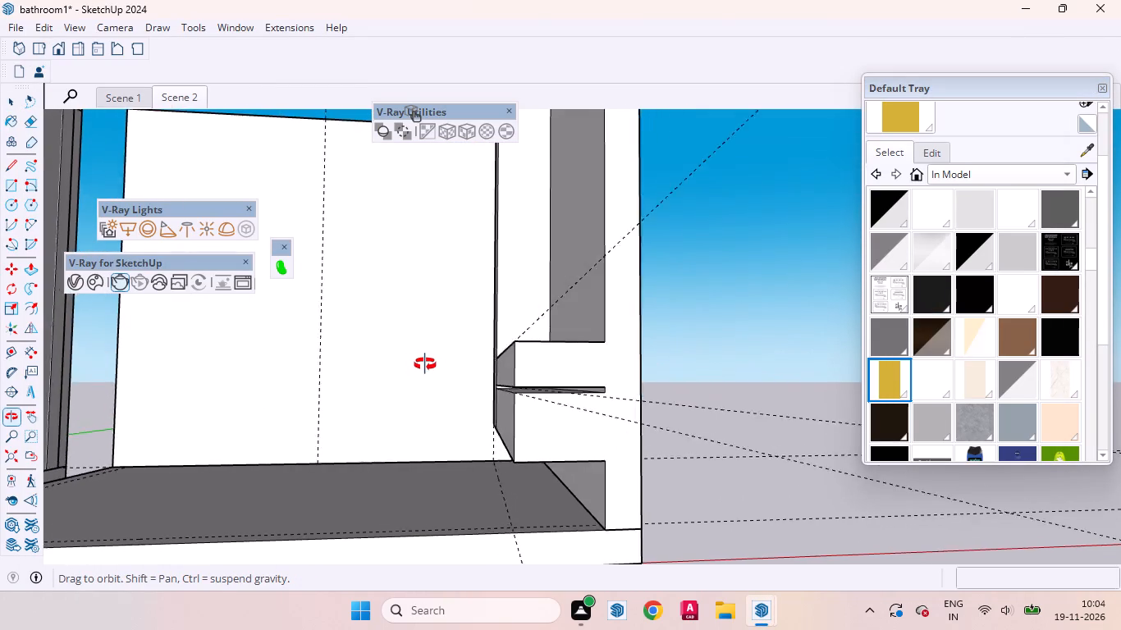
middle_drag(425, 364, 431, 367)
scroll(681, 458, down, 7)
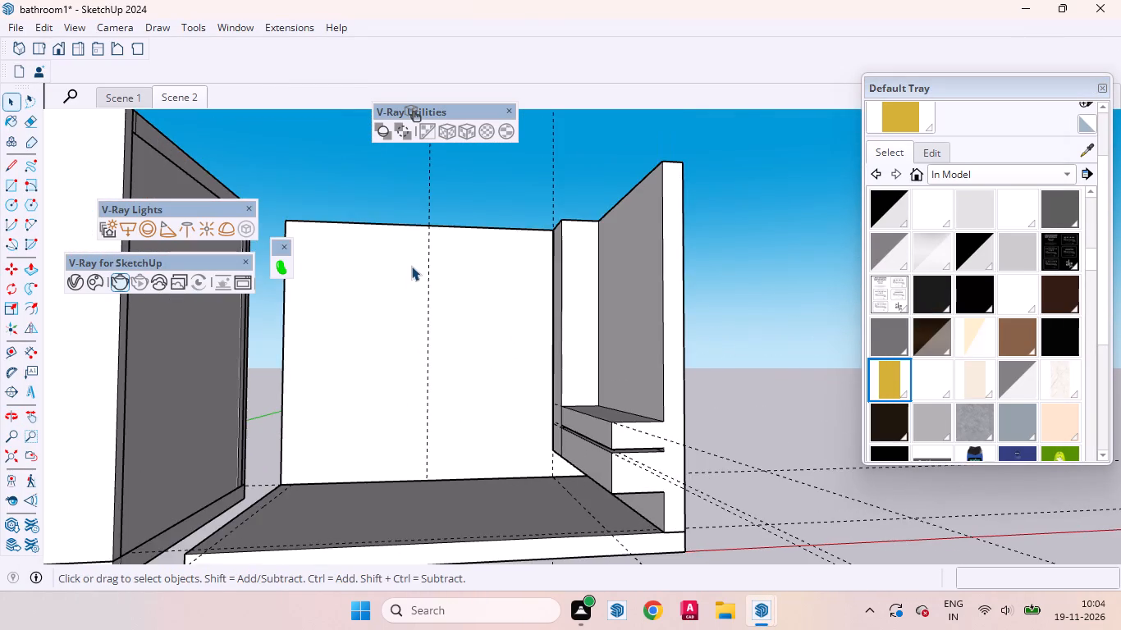
scroll(411, 265, up, 4)
scroll(438, 249, down, 2)
scroll(434, 262, up, 1)
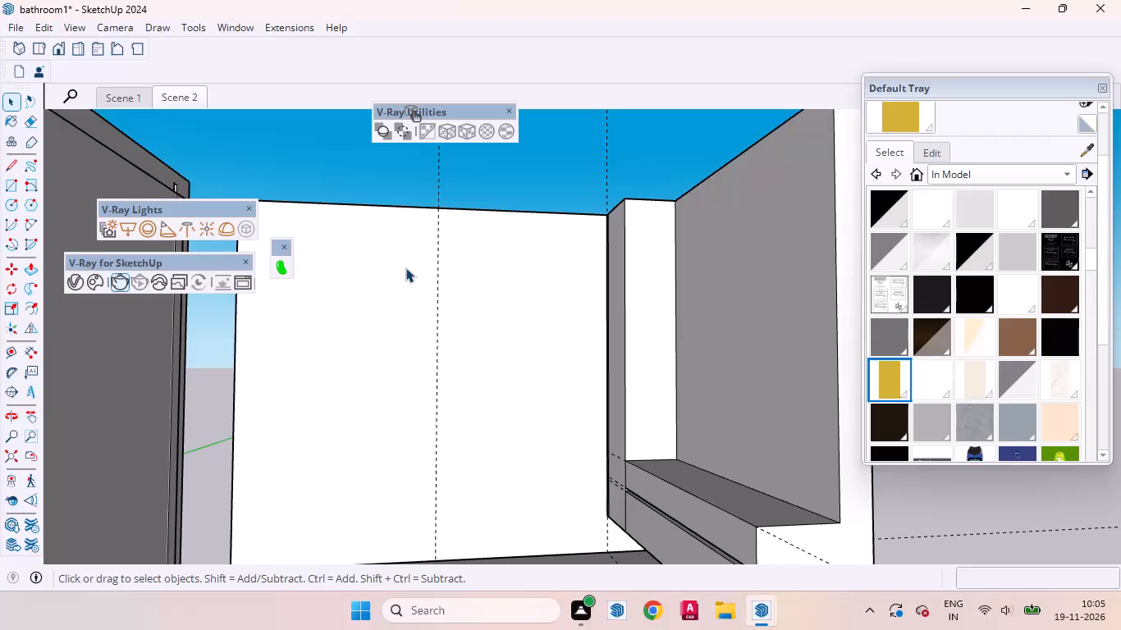
scroll(405, 267, up, 1)
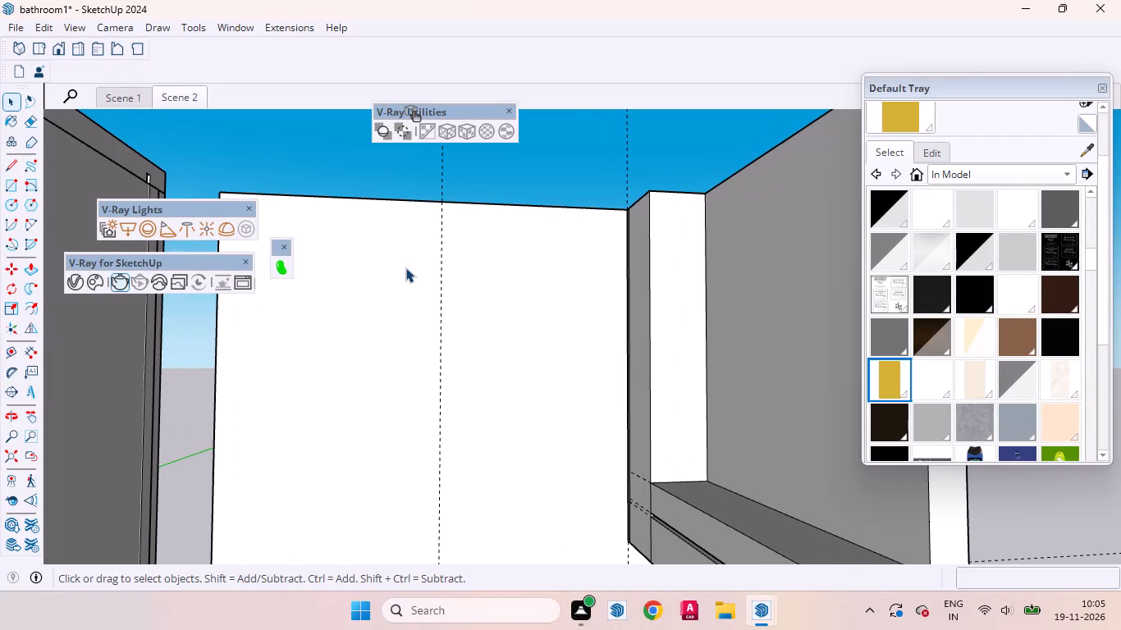
scroll(443, 250, down, 2)
scroll(348, 389, up, 1)
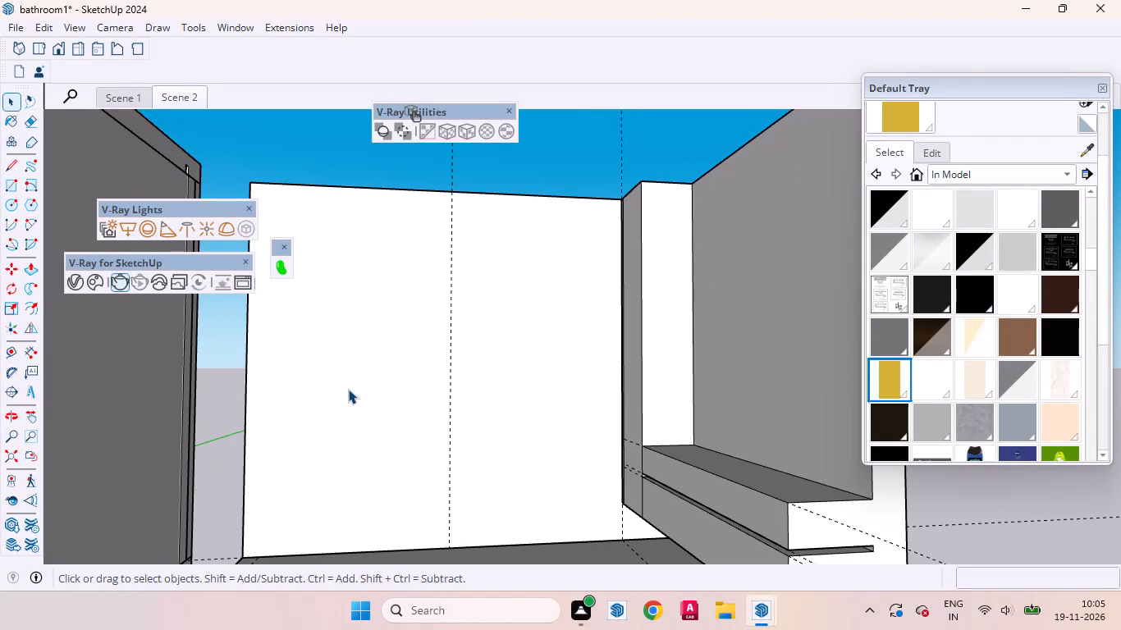
middle_drag(353, 410, 338, 416)
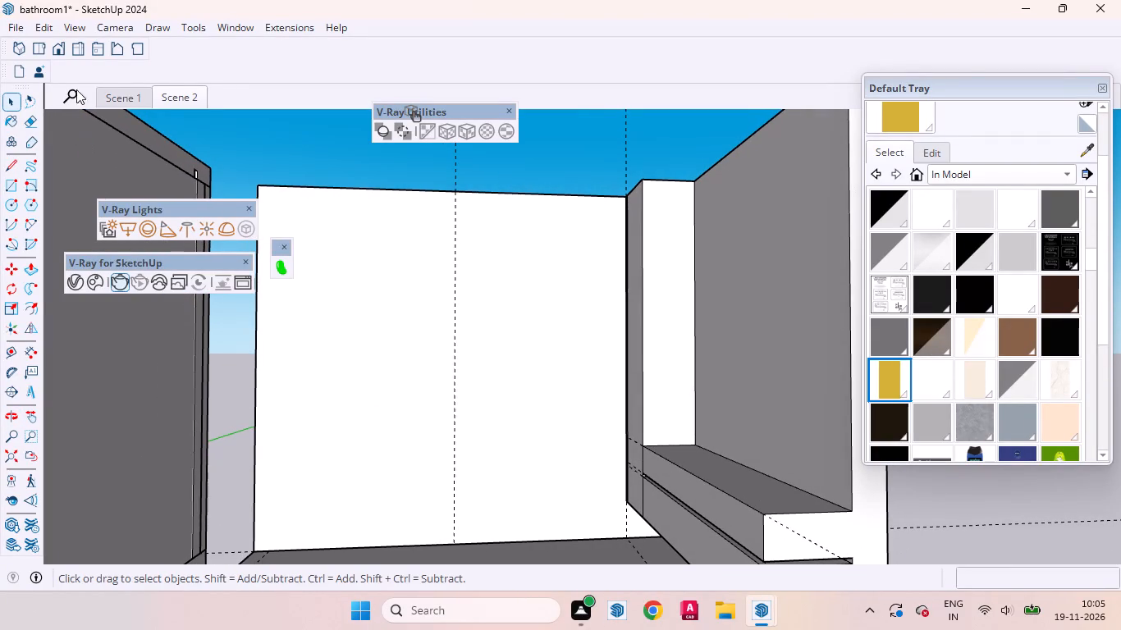
click(55, 54)
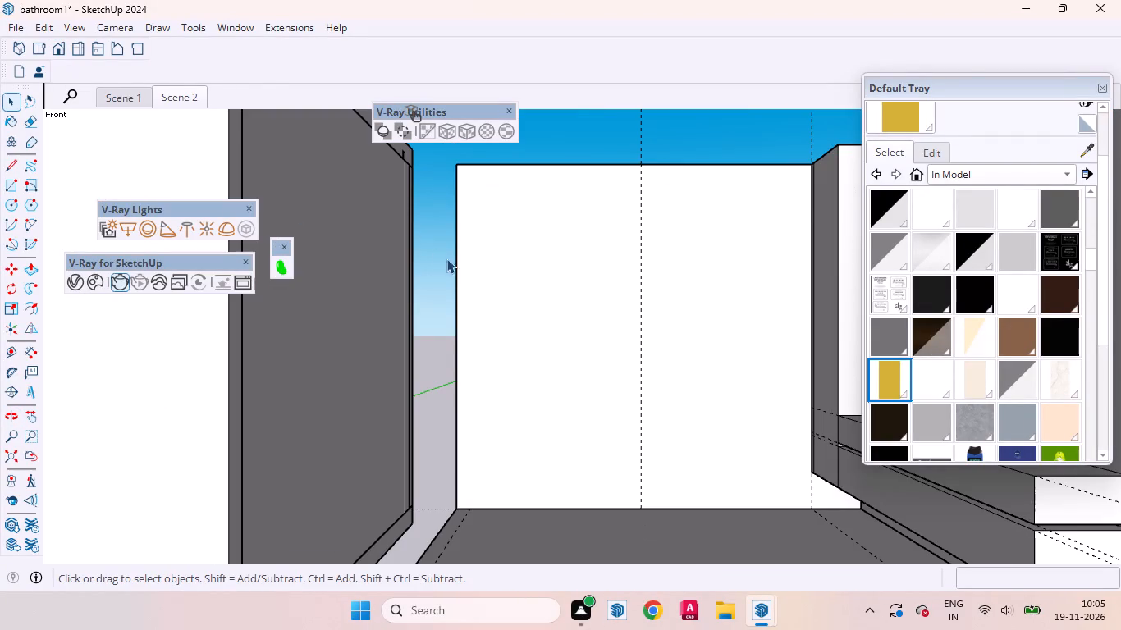
Move the Default Tray out of the way so the counter side of the room is uncovered.
drag(1002, 89, 319, 214)
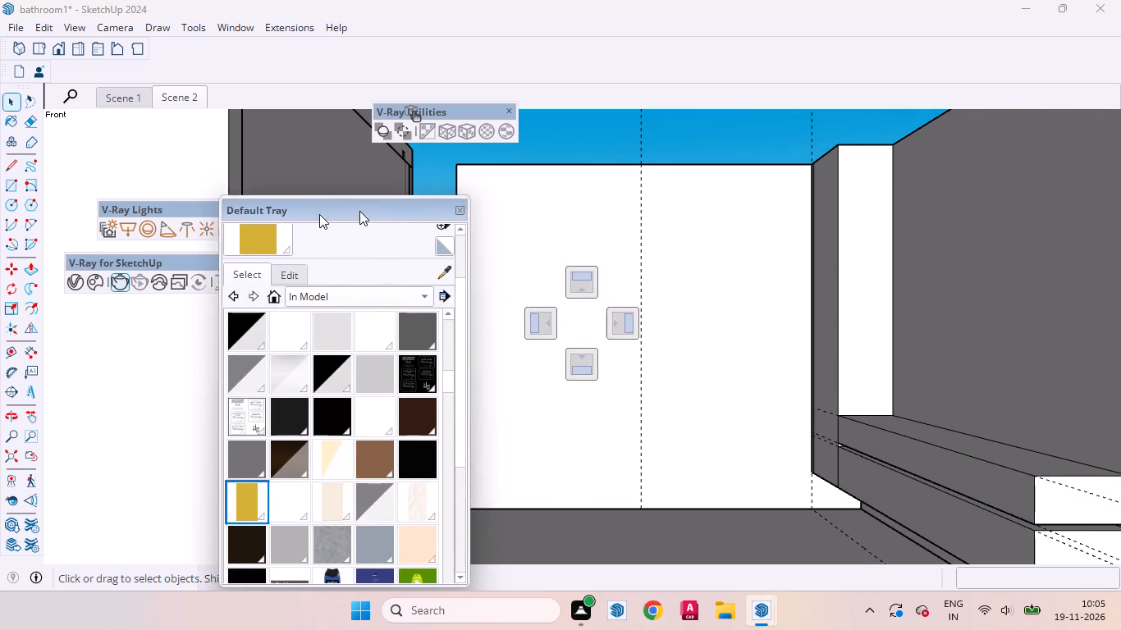
drag(319, 214, 986, 290)
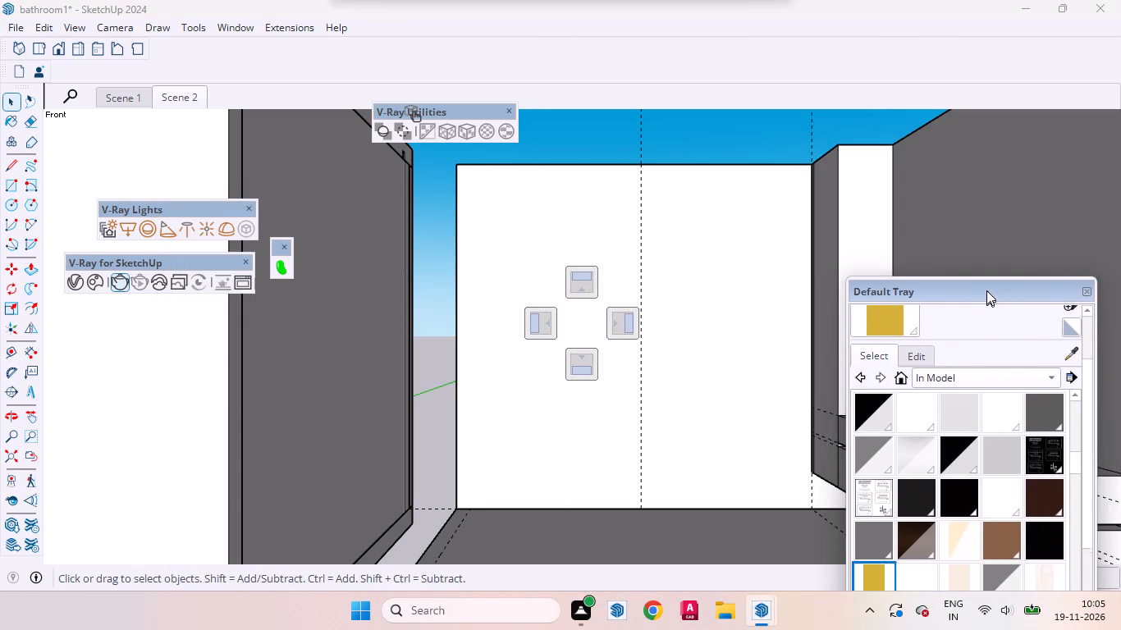
drag(986, 290, 993, 266)
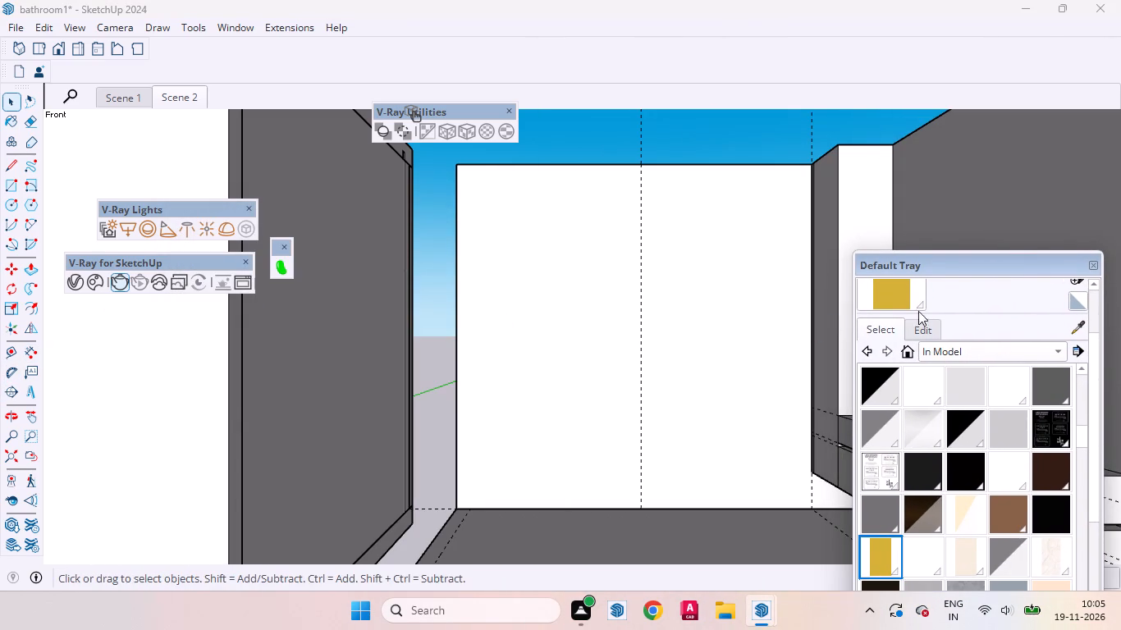
drag(964, 261, 827, 569)
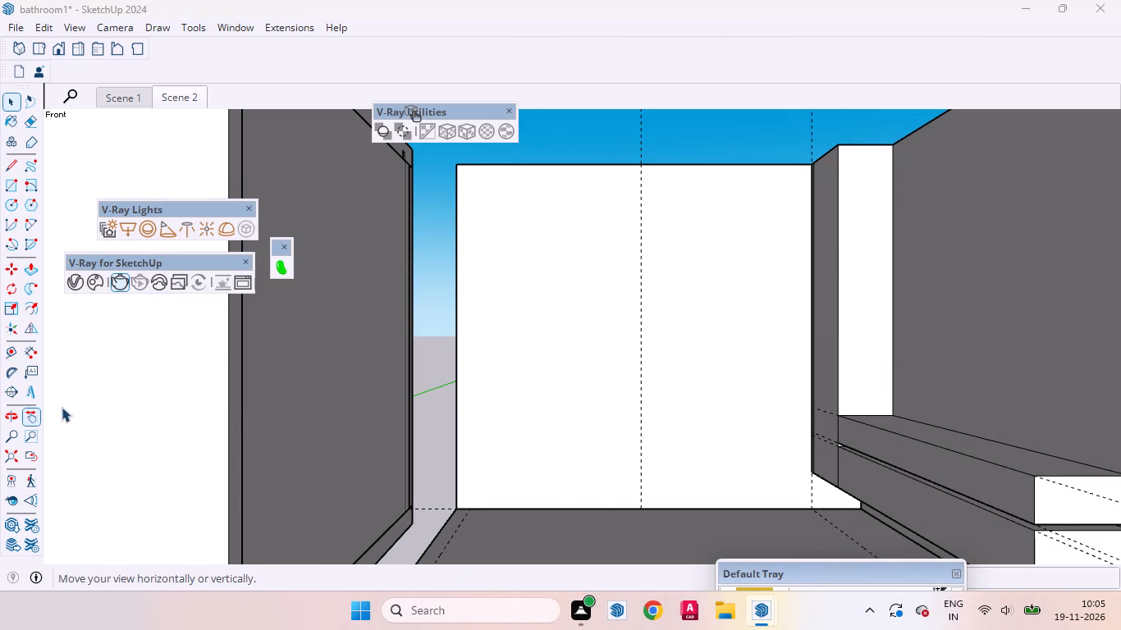
Examine the new room's rear wall from the front, and the side wall's grooved counter unit up close.
click(31, 421)
click(677, 456)
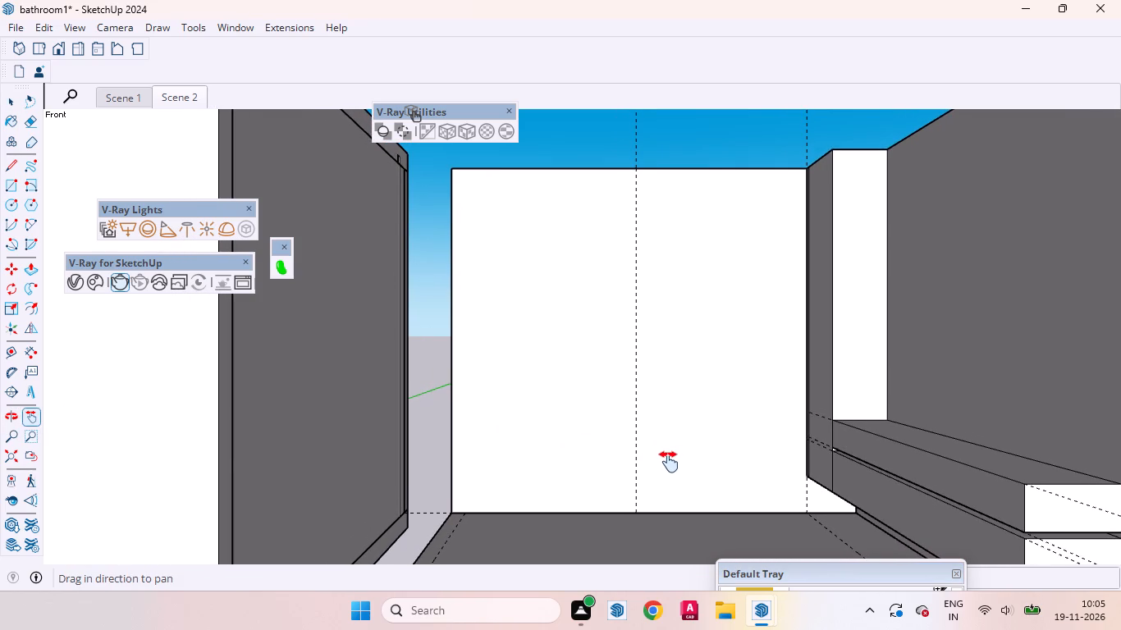
scroll(668, 463, up, 2)
scroll(666, 490, down, 1)
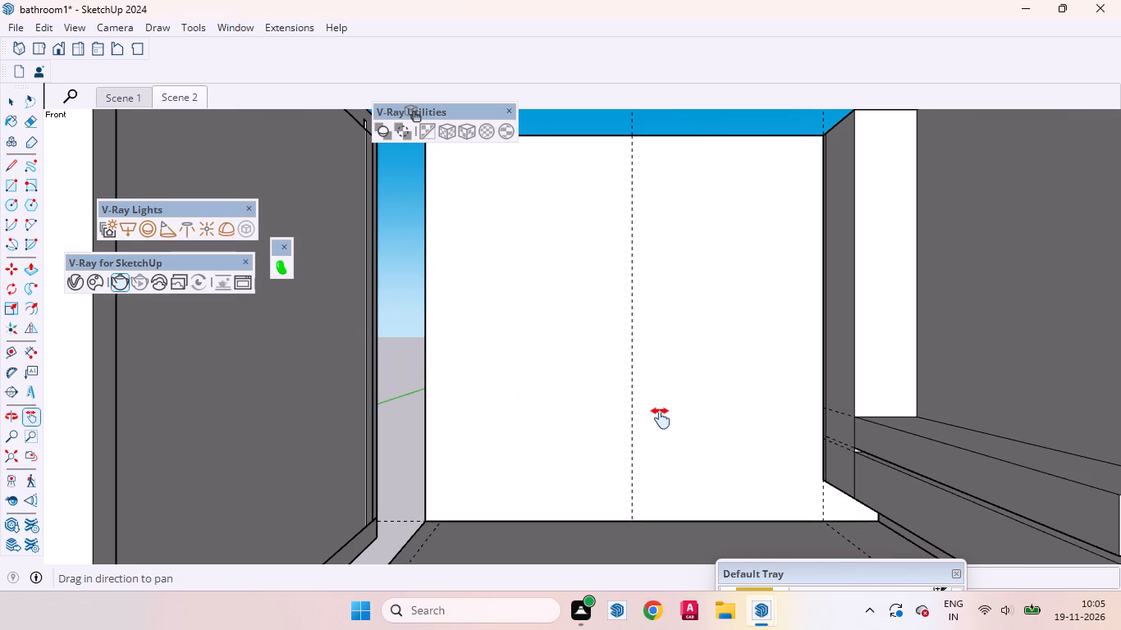
scroll(659, 418, up, 1)
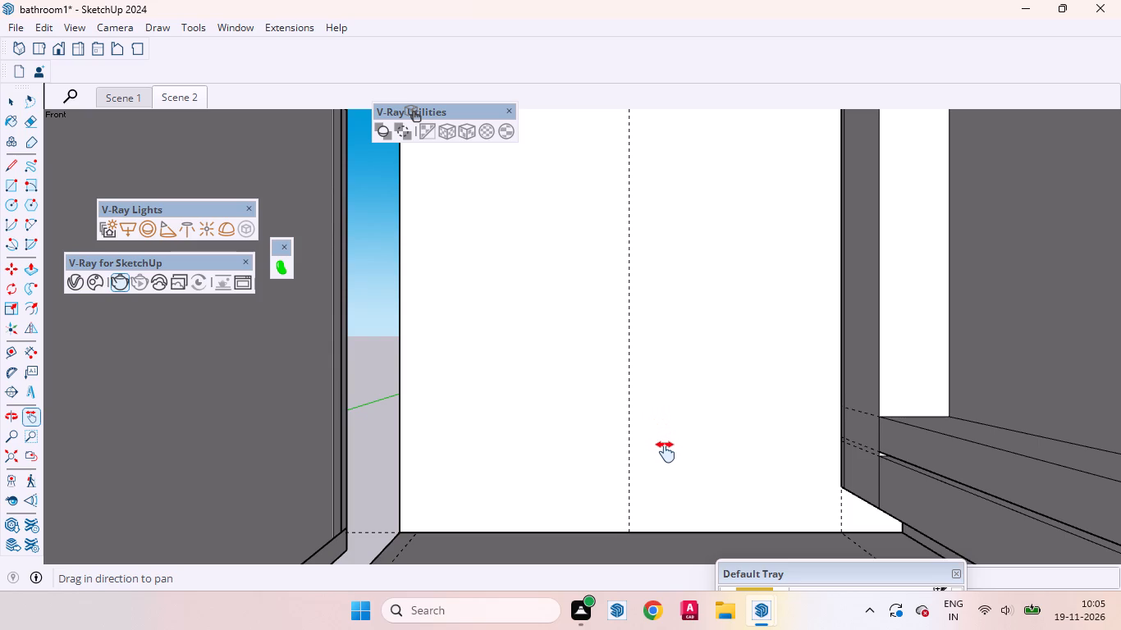
key(space)
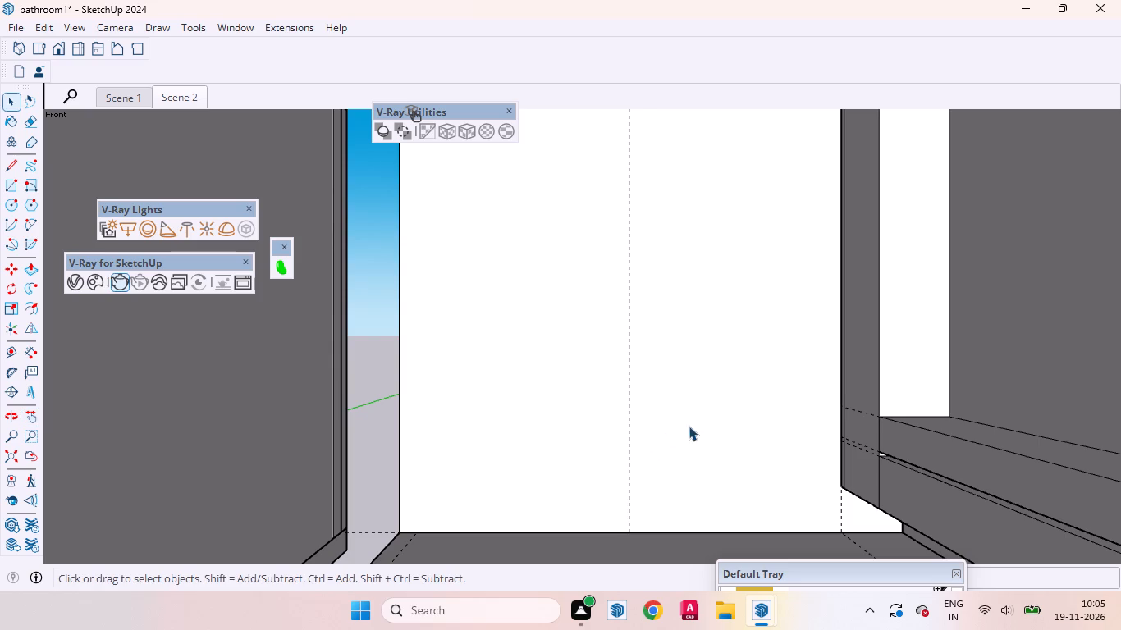
click(32, 418)
drag(657, 424, 616, 426)
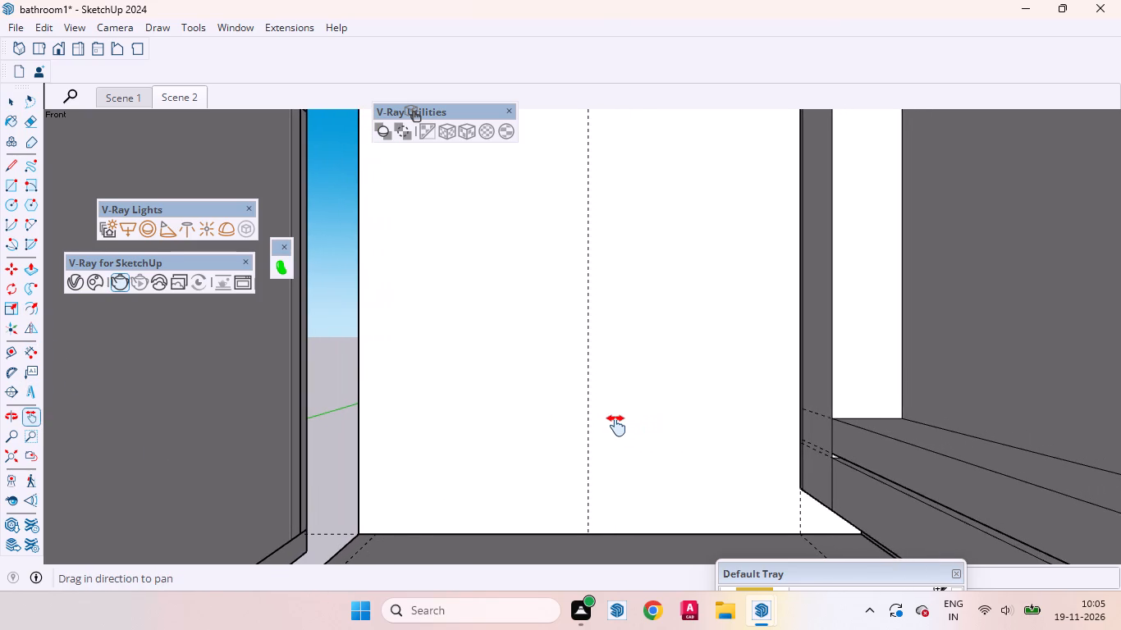
drag(616, 426, 619, 411)
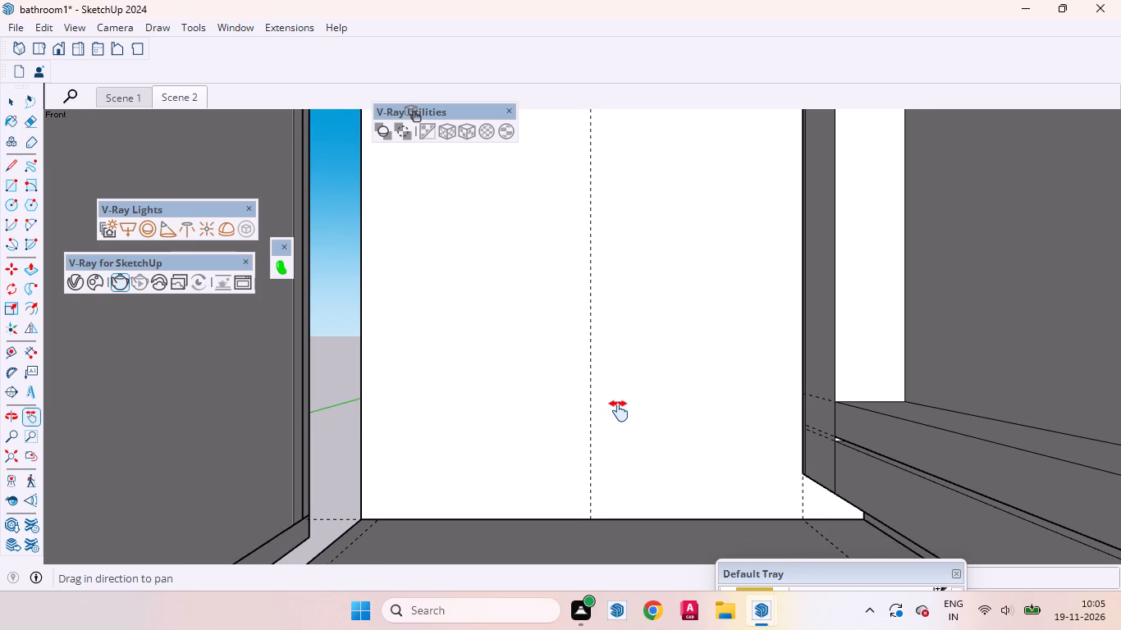
key(space)
scroll(556, 468, down, 9)
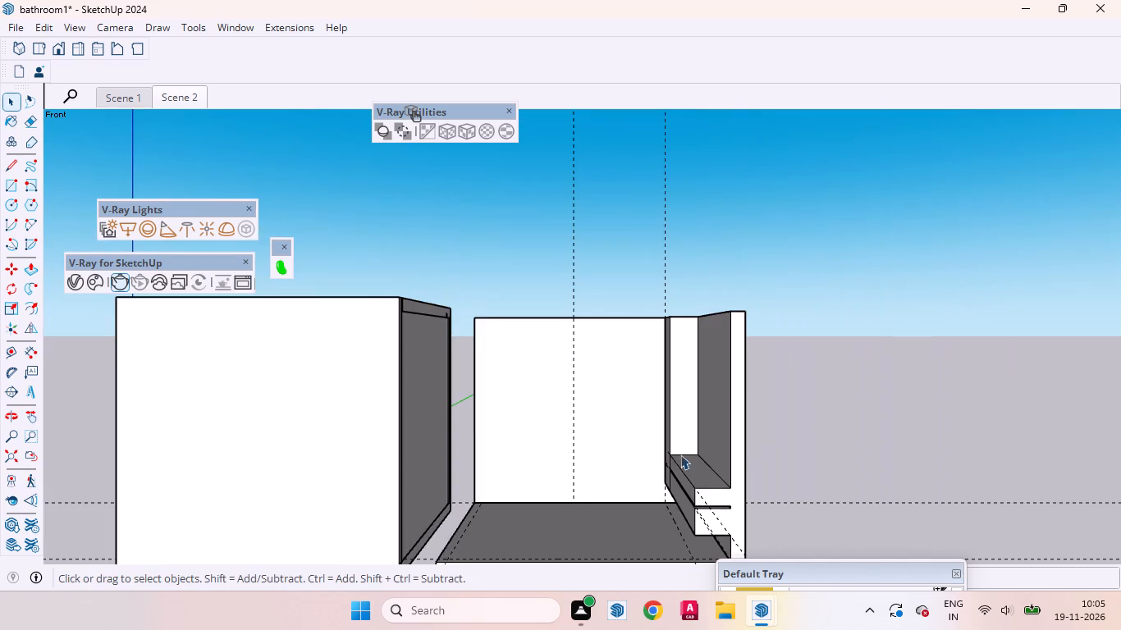
middle_drag(676, 456, 943, 510)
scroll(760, 458, up, 11)
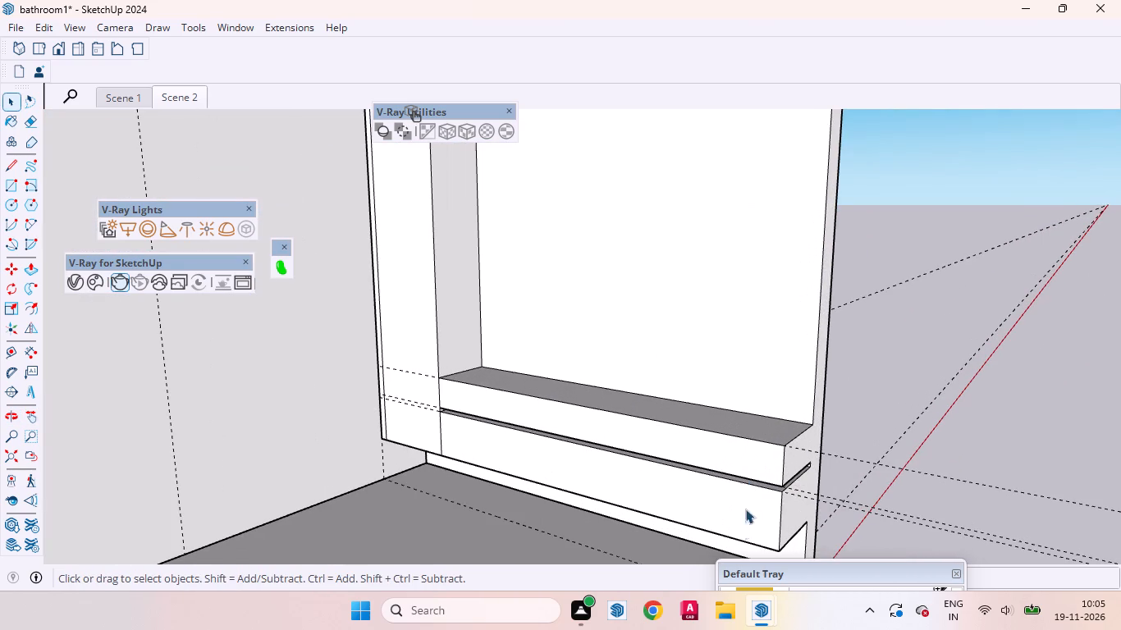
Switch to the V-Ray Frame Buffer, examine the bathroom render up close and as a whole, and return to the SketchUp model.
click(848, 557)
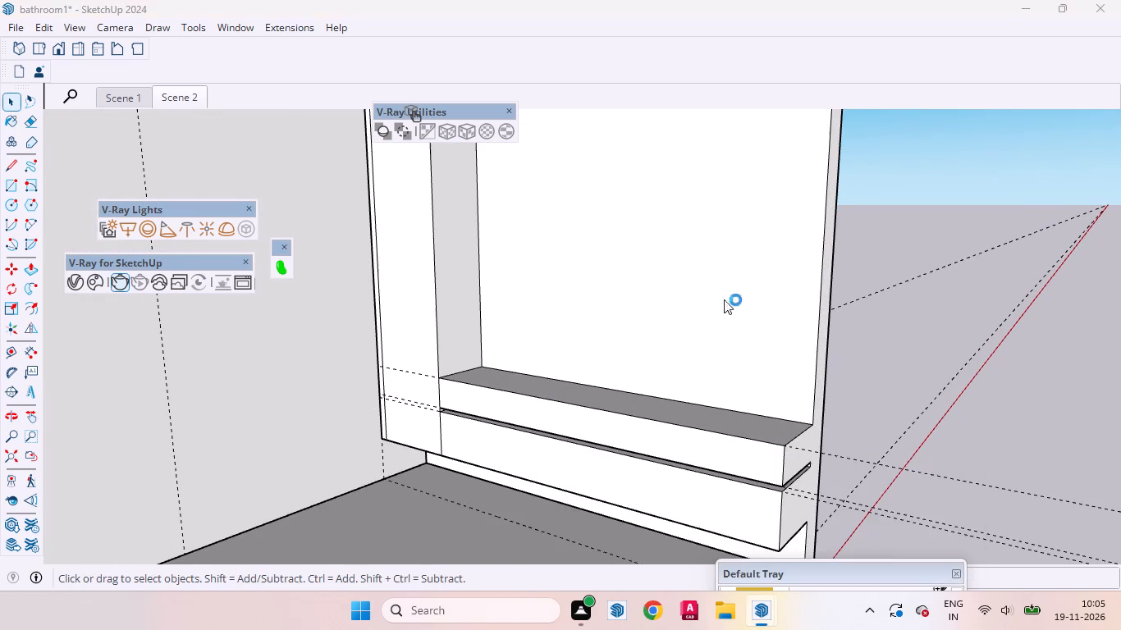
scroll(696, 408, down, 1)
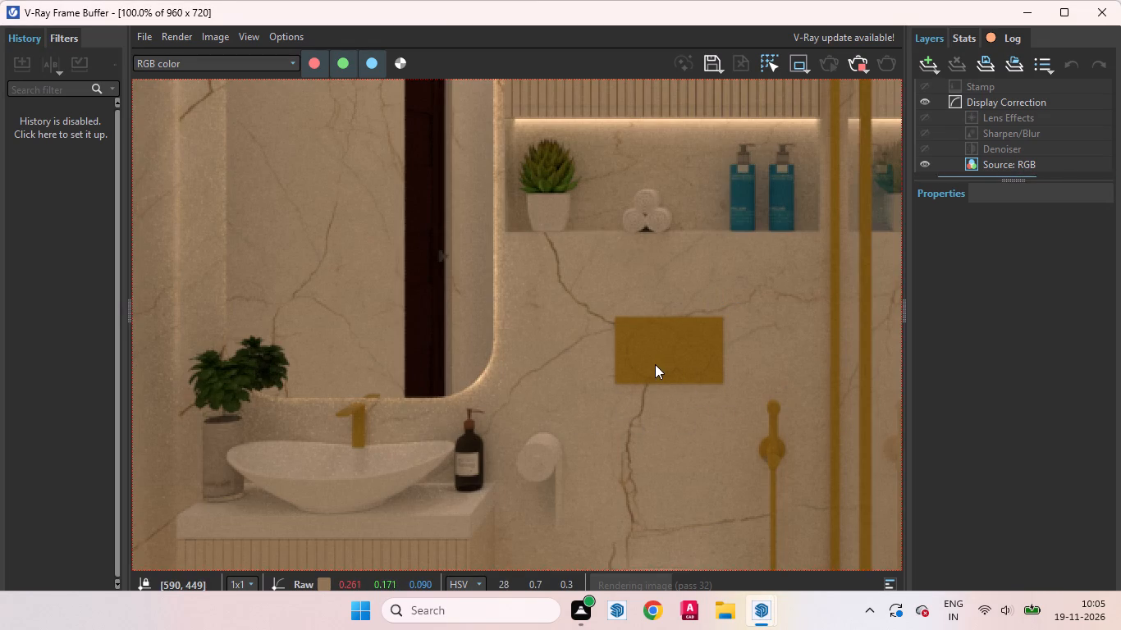
scroll(555, 346, down, 3)
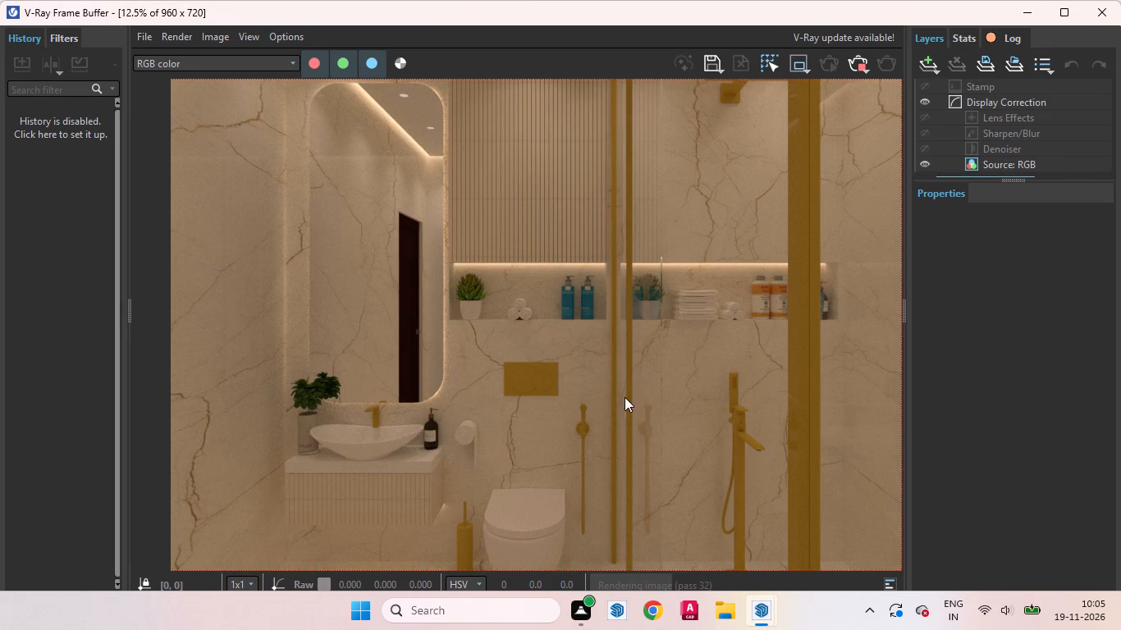
scroll(527, 346, up, 2)
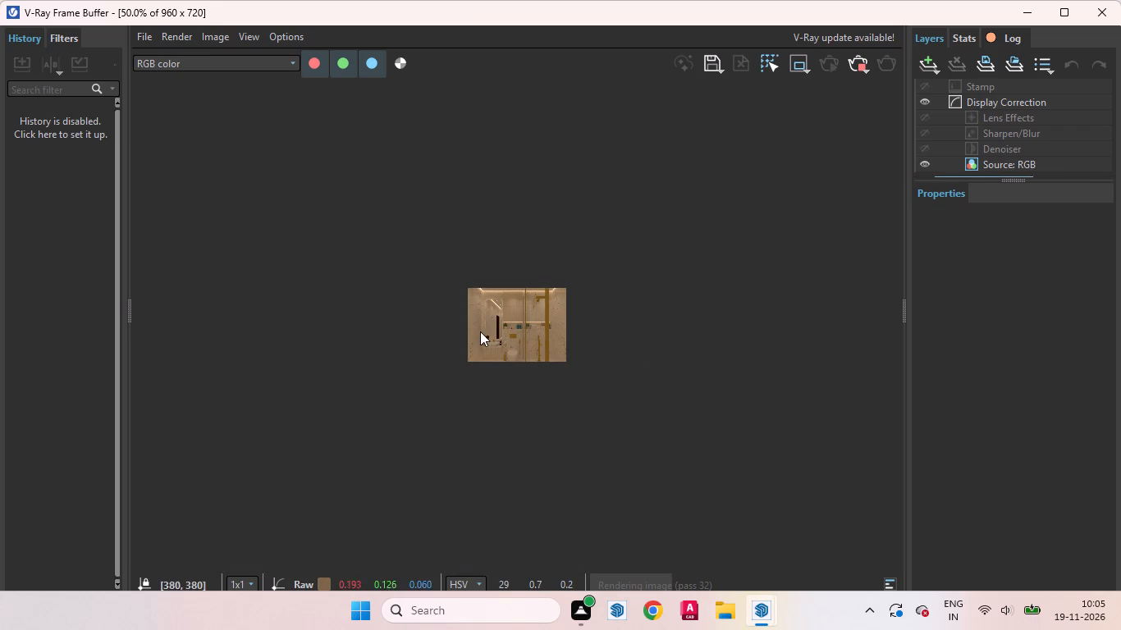
scroll(484, 331, up, 2)
scroll(649, 380, down, 2)
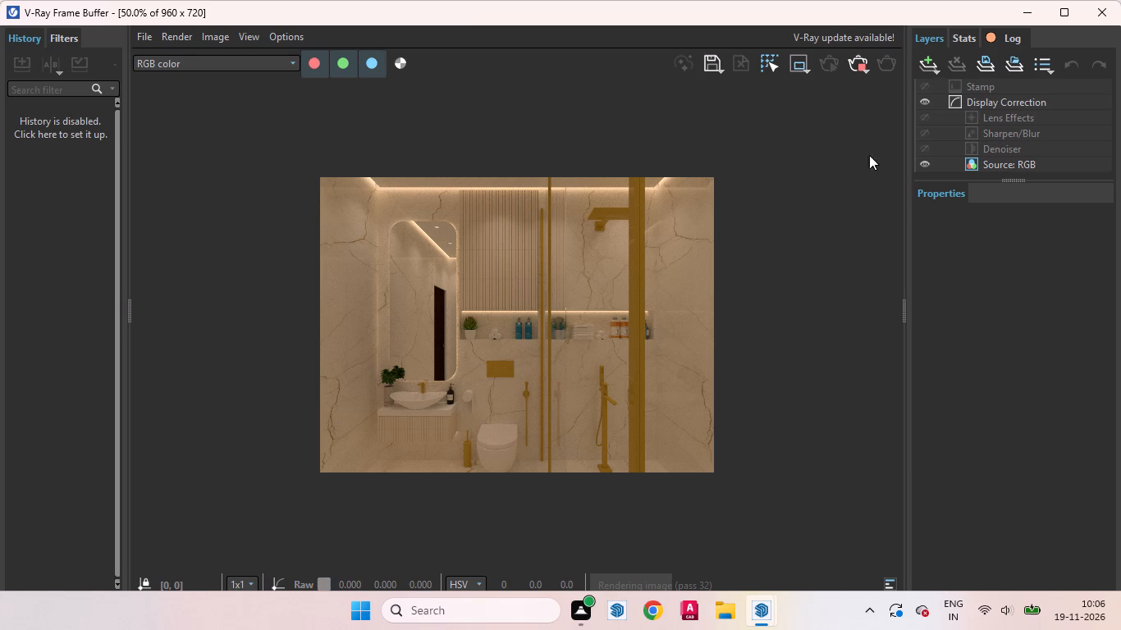
click(1016, 4)
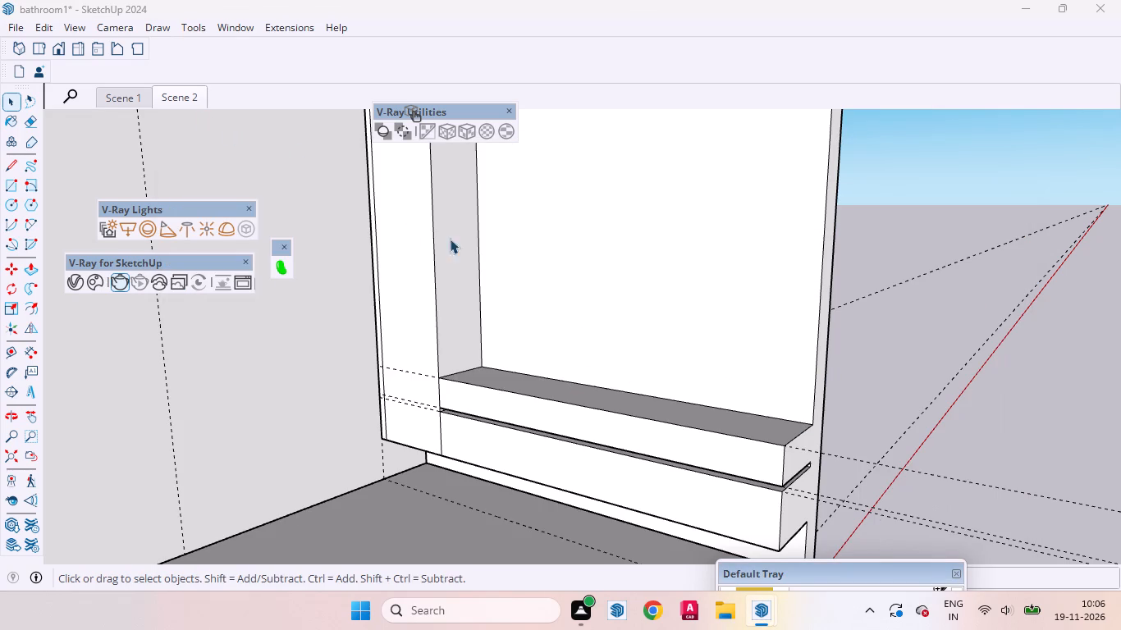
Open the counter-wall group for editing and place a horizontal guide on the end column's narrow face, about 1' 6 11/16" below its top edge.
middle_drag(695, 367, 581, 358)
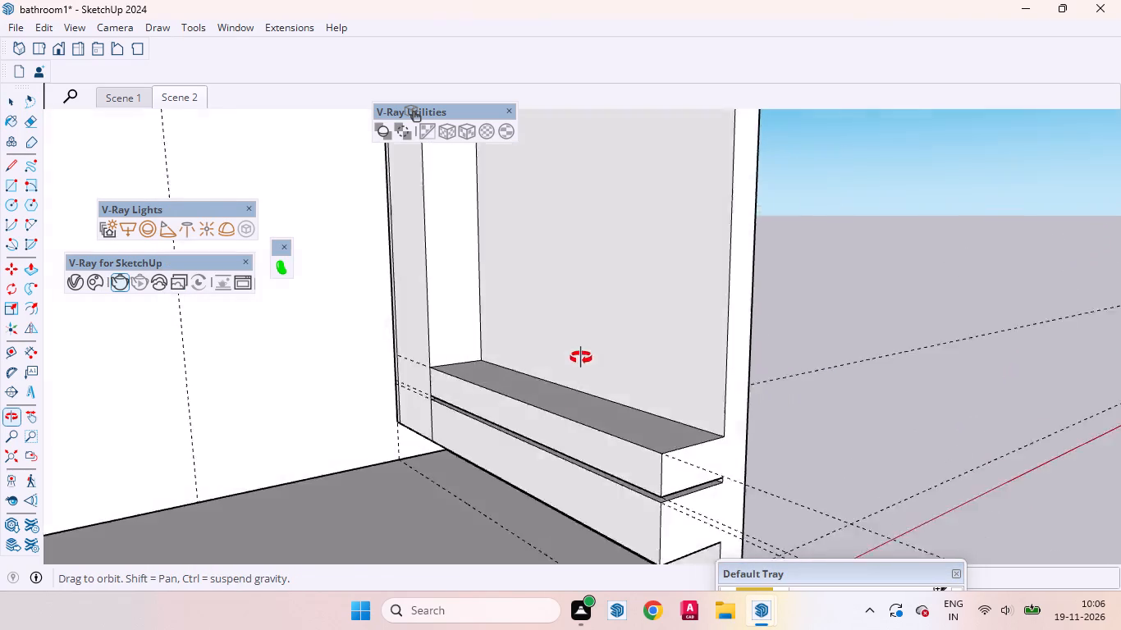
middle_drag(581, 358, 559, 336)
scroll(851, 379, down, 11)
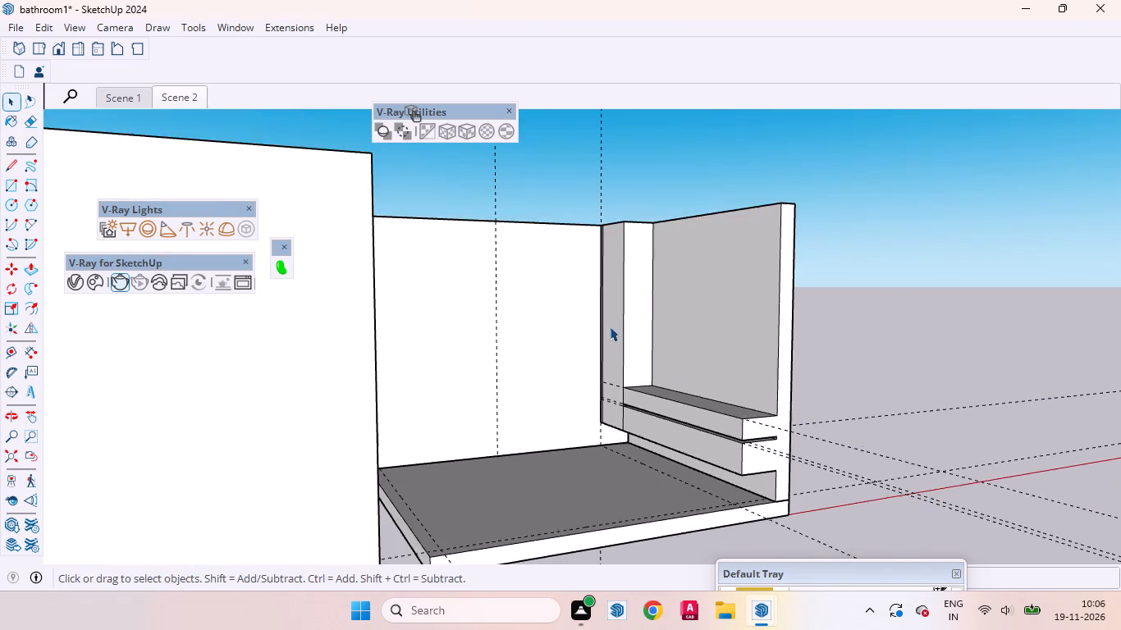
scroll(604, 323, up, 7)
middle_drag(454, 276, 557, 323)
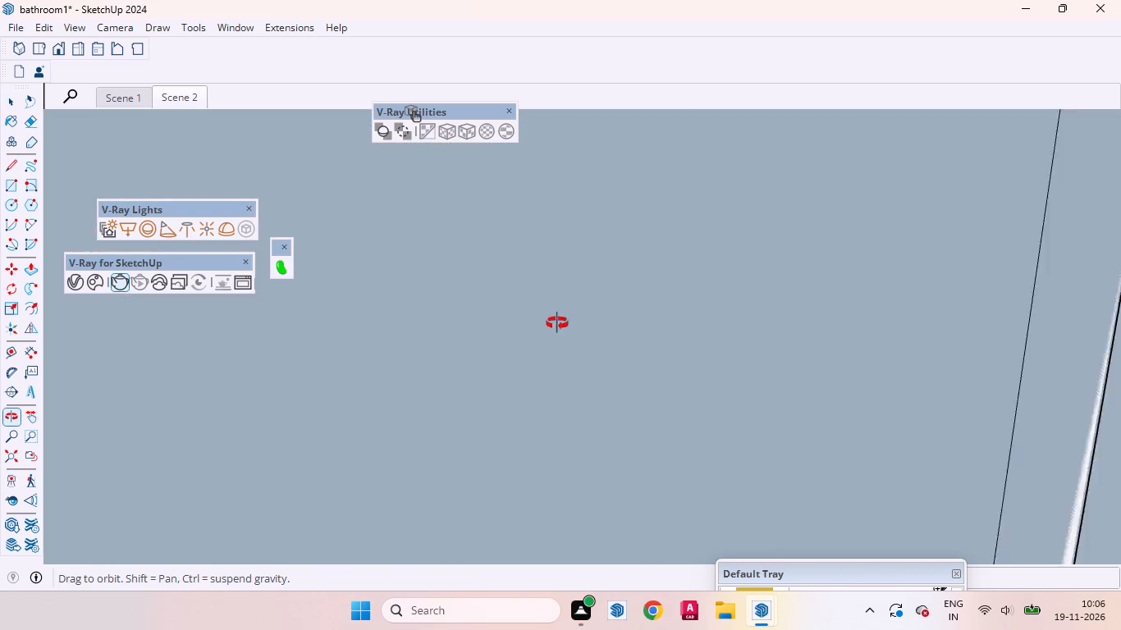
middle_drag(557, 323, 509, 334)
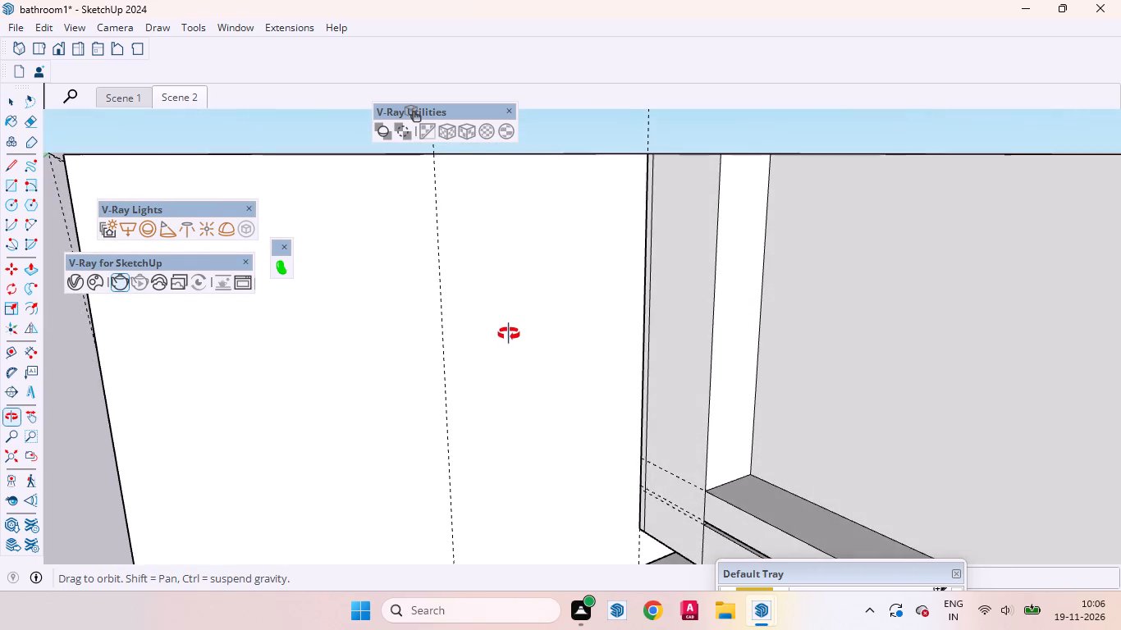
middle_drag(509, 334, 518, 351)
click(678, 352)
double_click(678, 352)
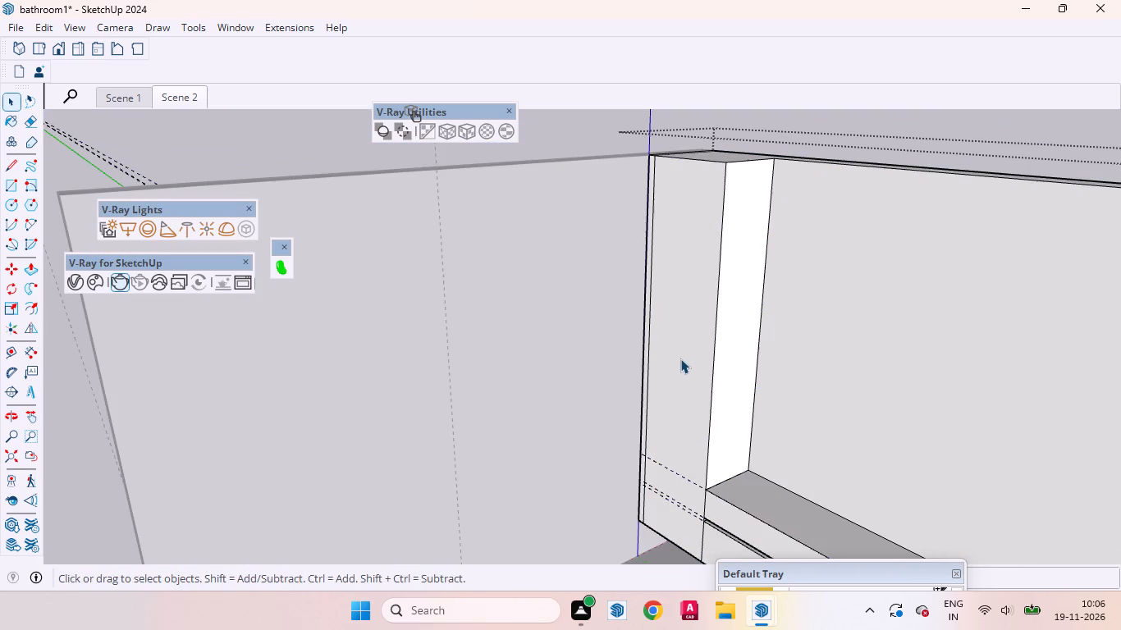
click(682, 366)
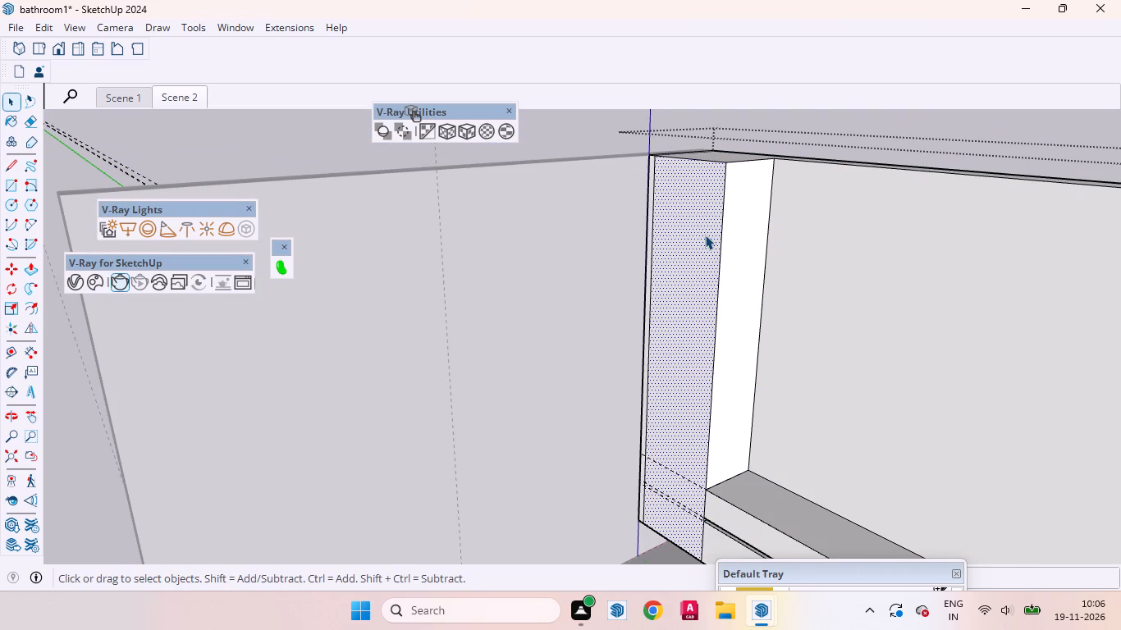
key(t)
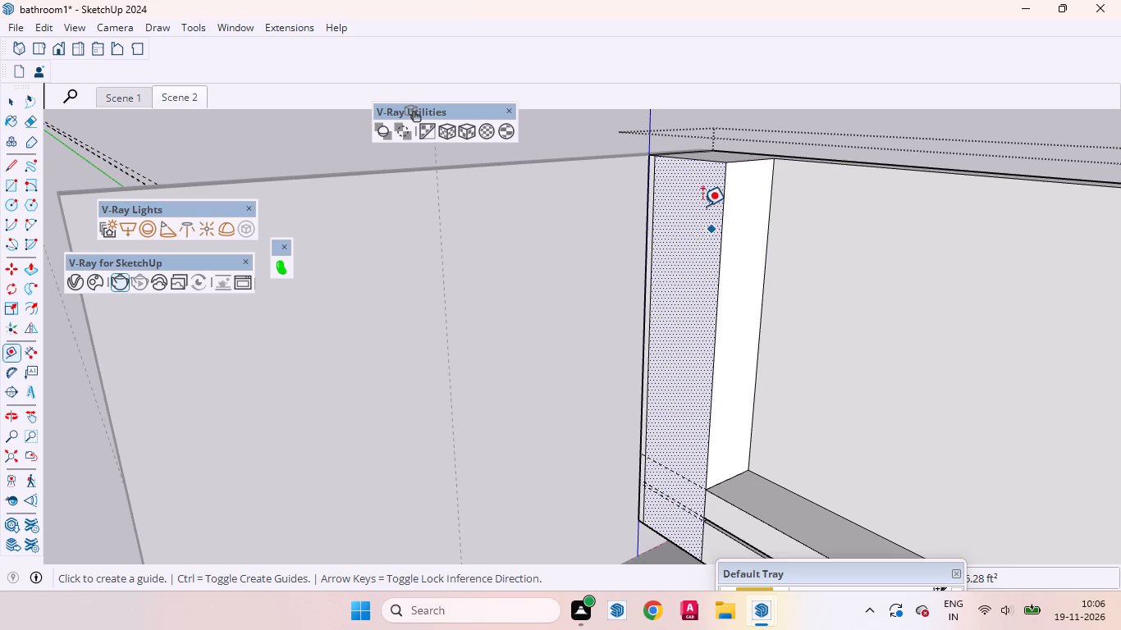
click(696, 163)
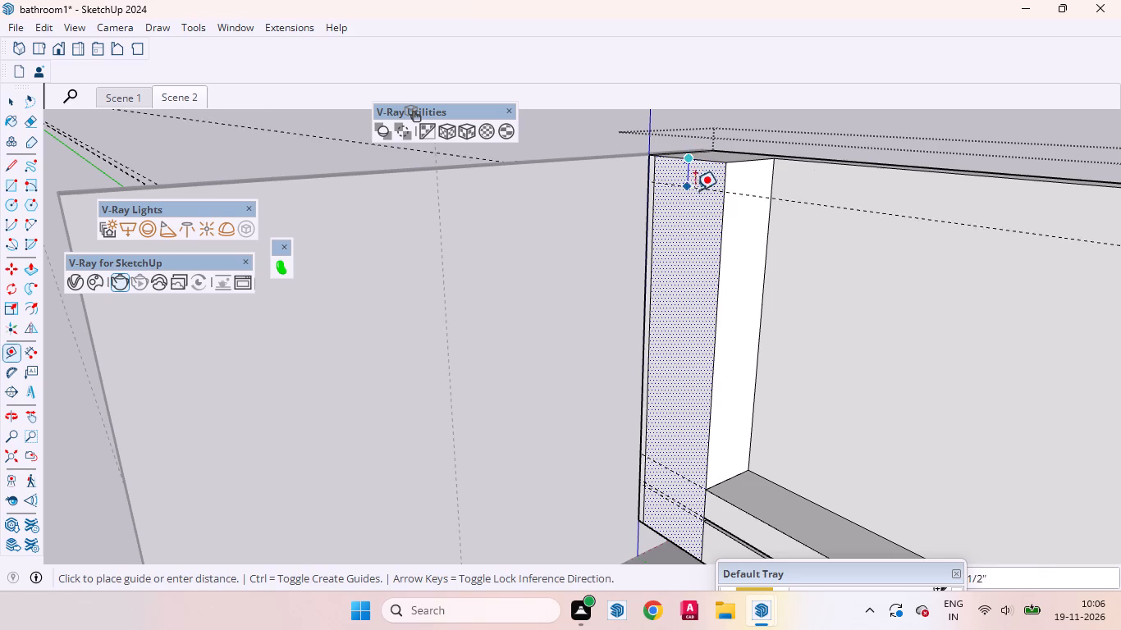
click(693, 242)
key(space)
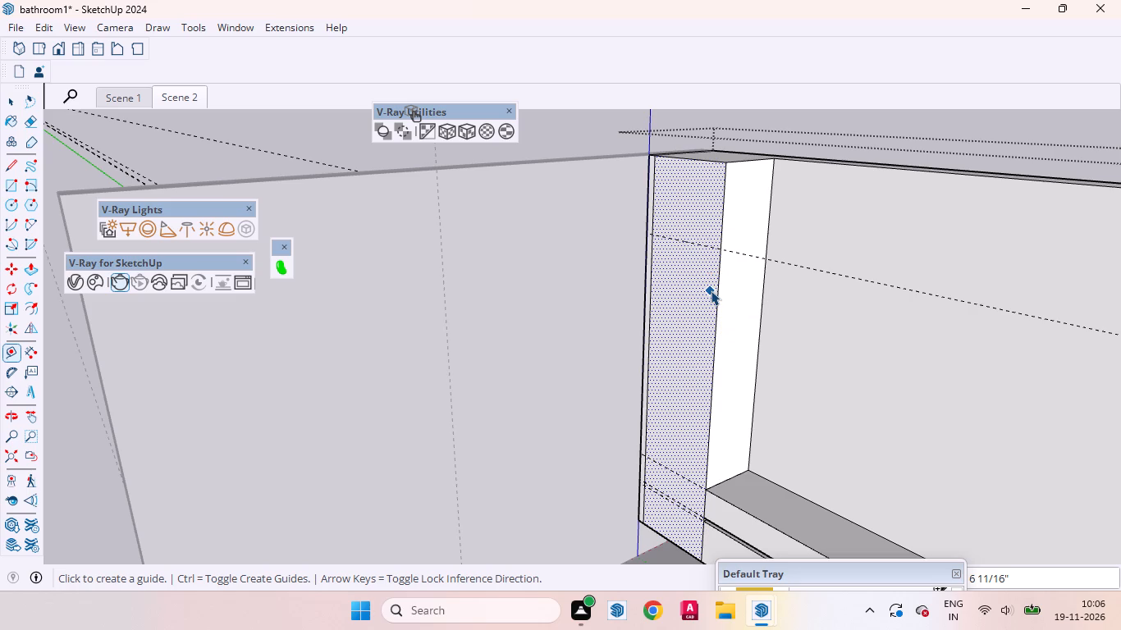
Draw a line along the new guide across the full width of the end column's face, dividing it into upper and lower parts.
key(l)
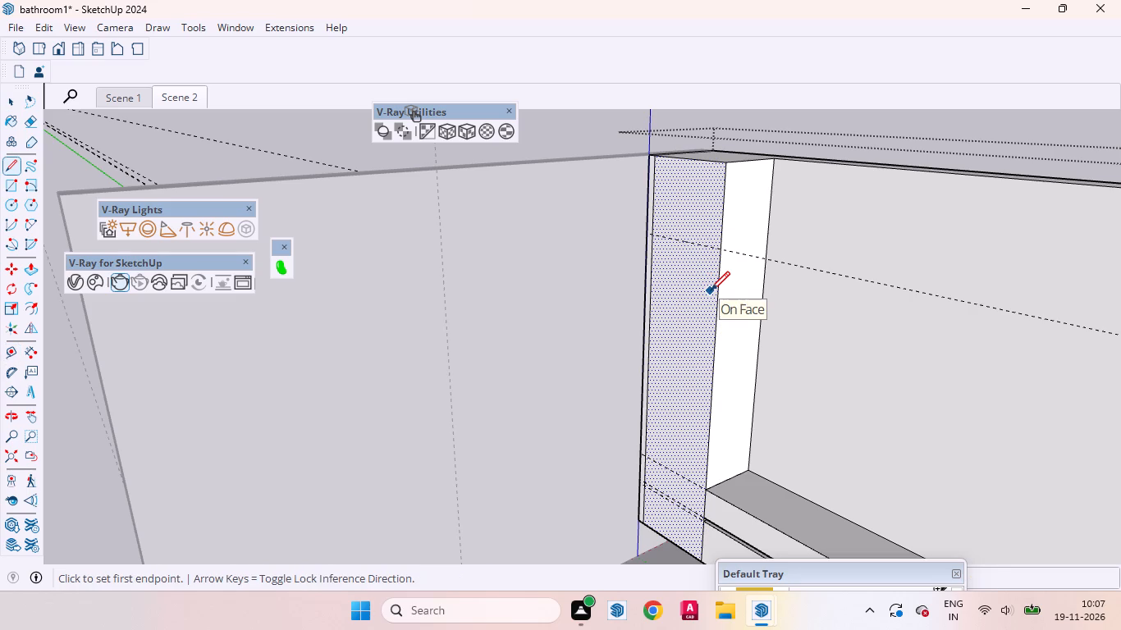
scroll(711, 242, up, 3)
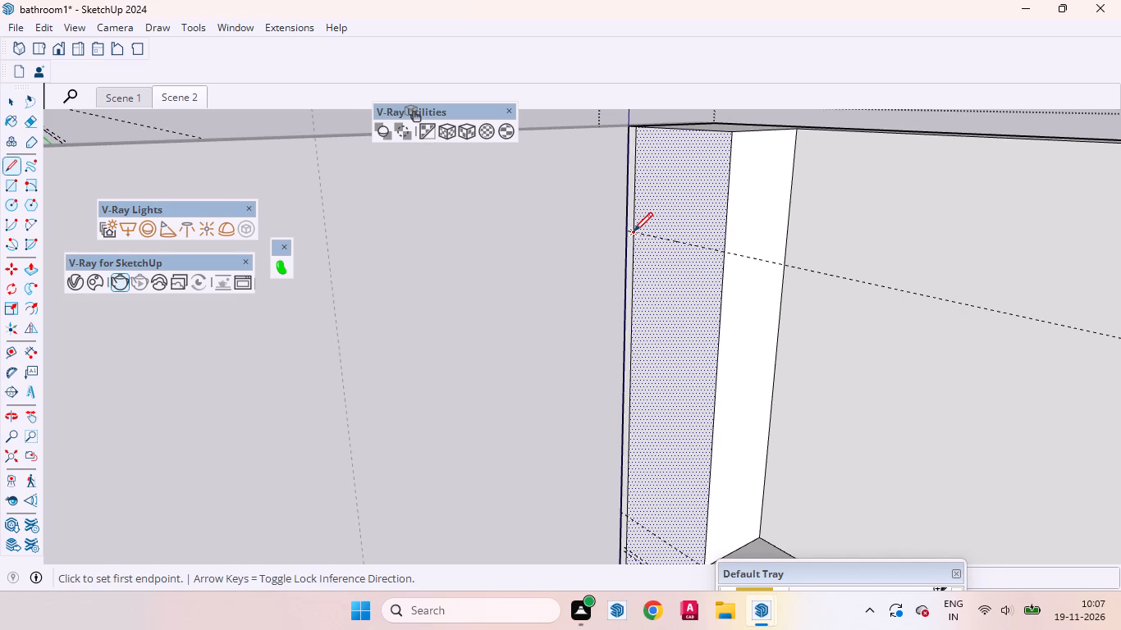
click(634, 231)
click(726, 254)
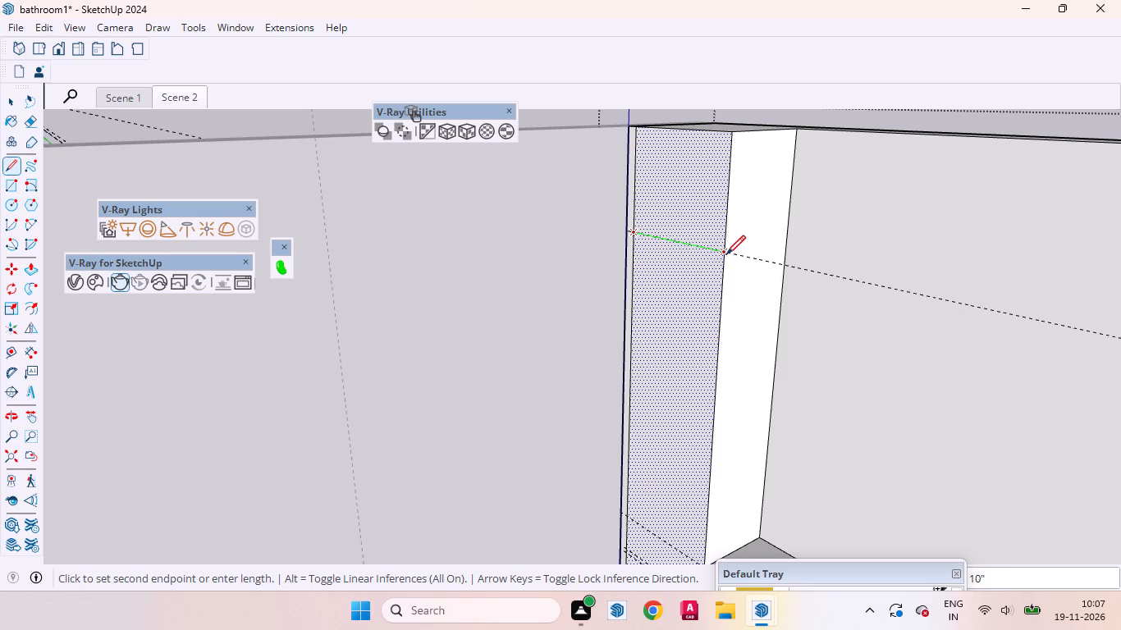
key(space)
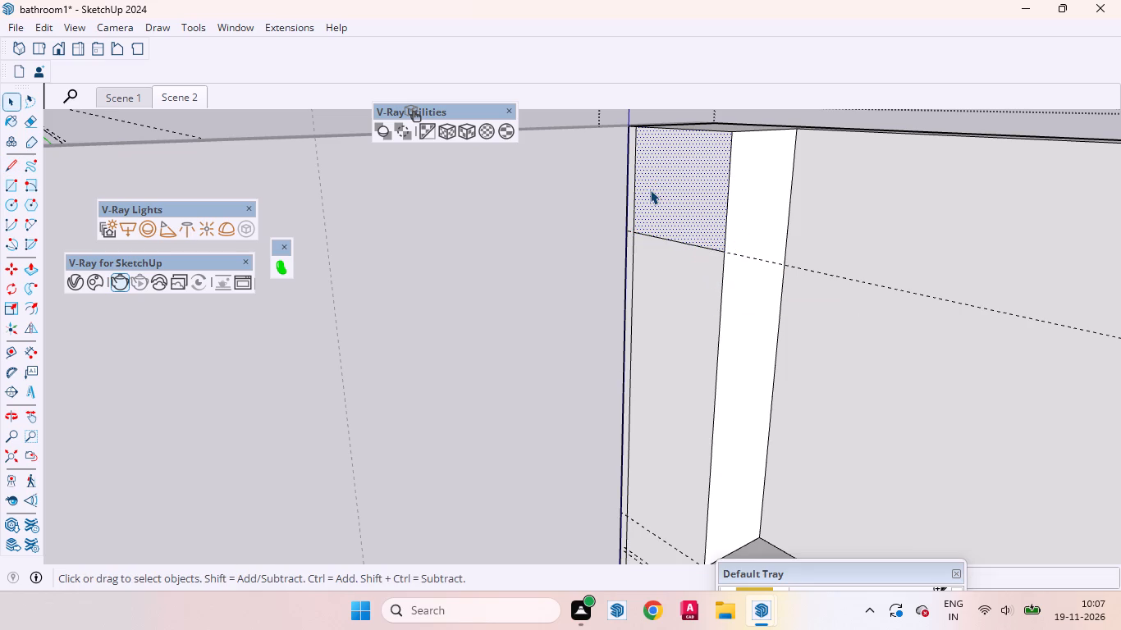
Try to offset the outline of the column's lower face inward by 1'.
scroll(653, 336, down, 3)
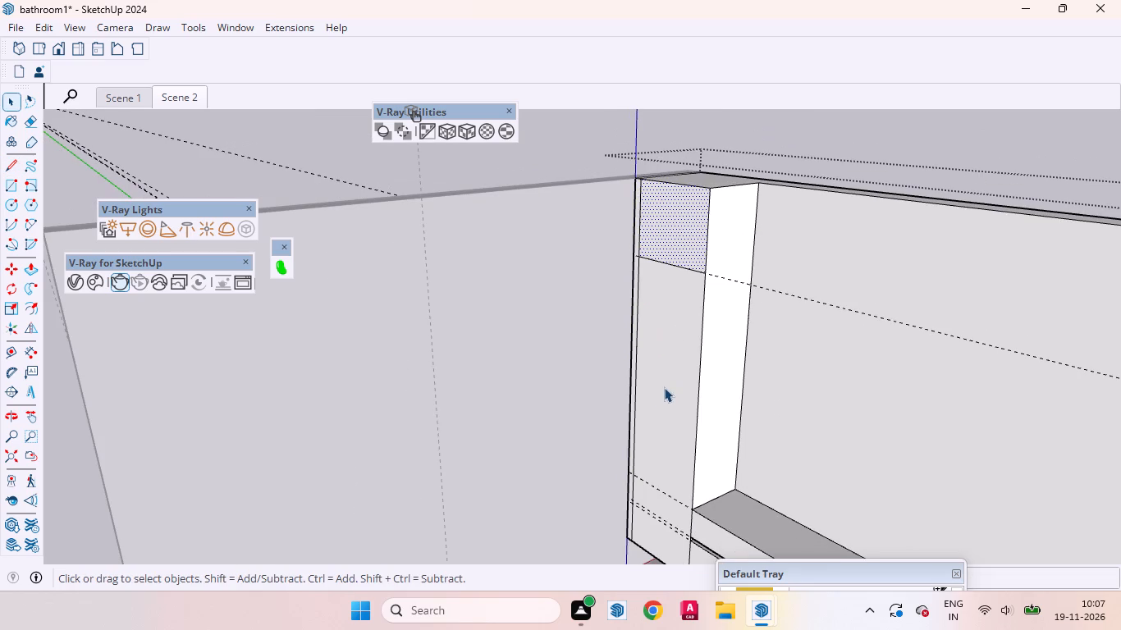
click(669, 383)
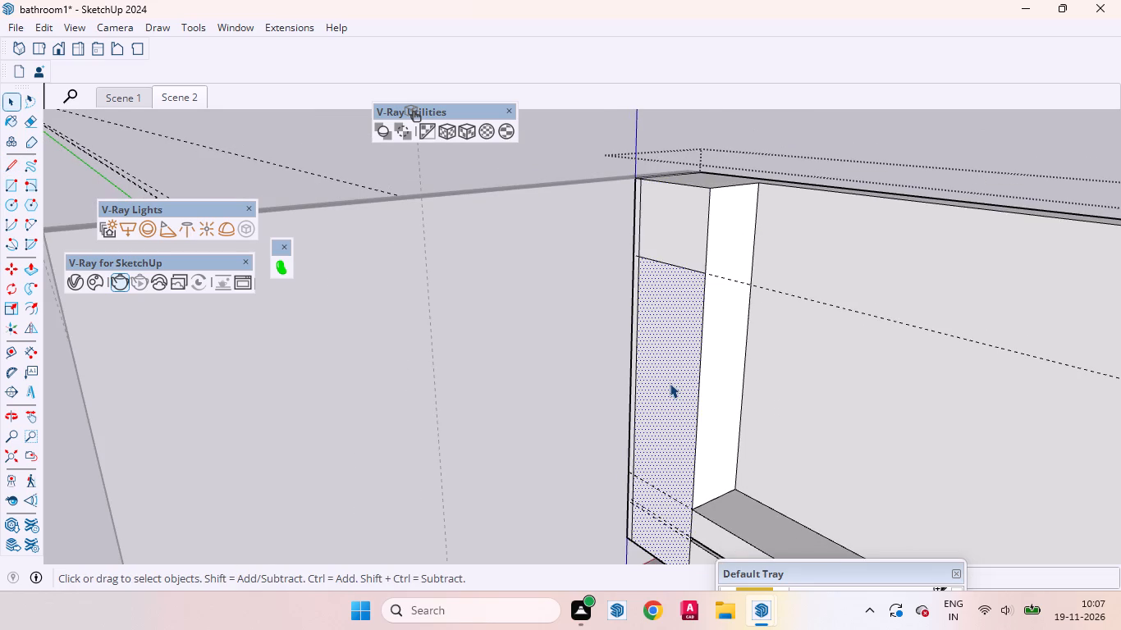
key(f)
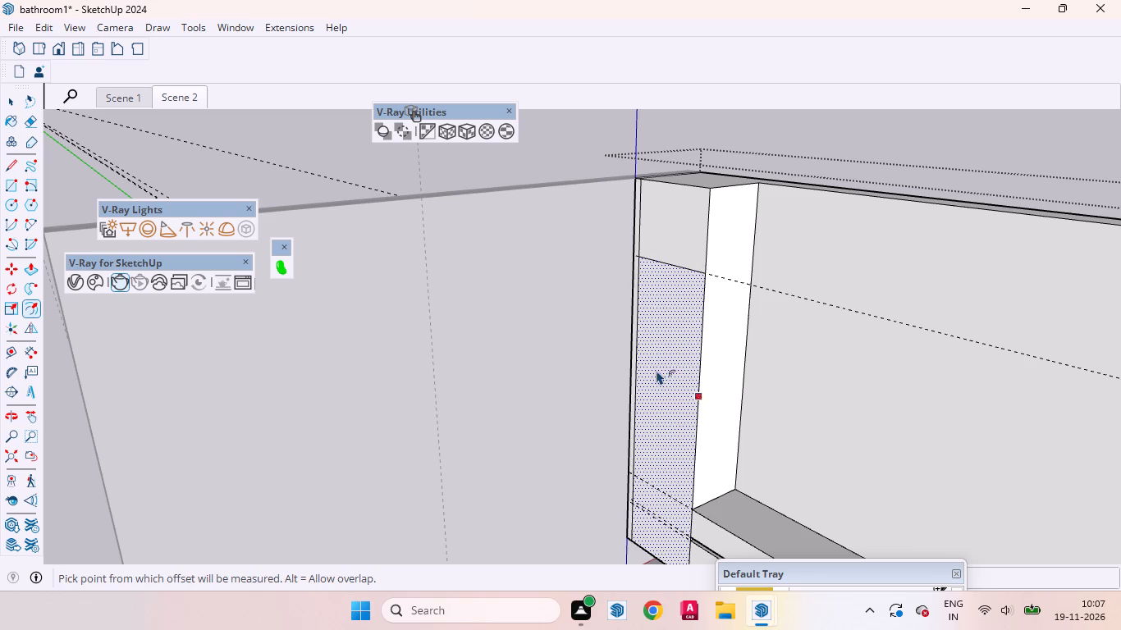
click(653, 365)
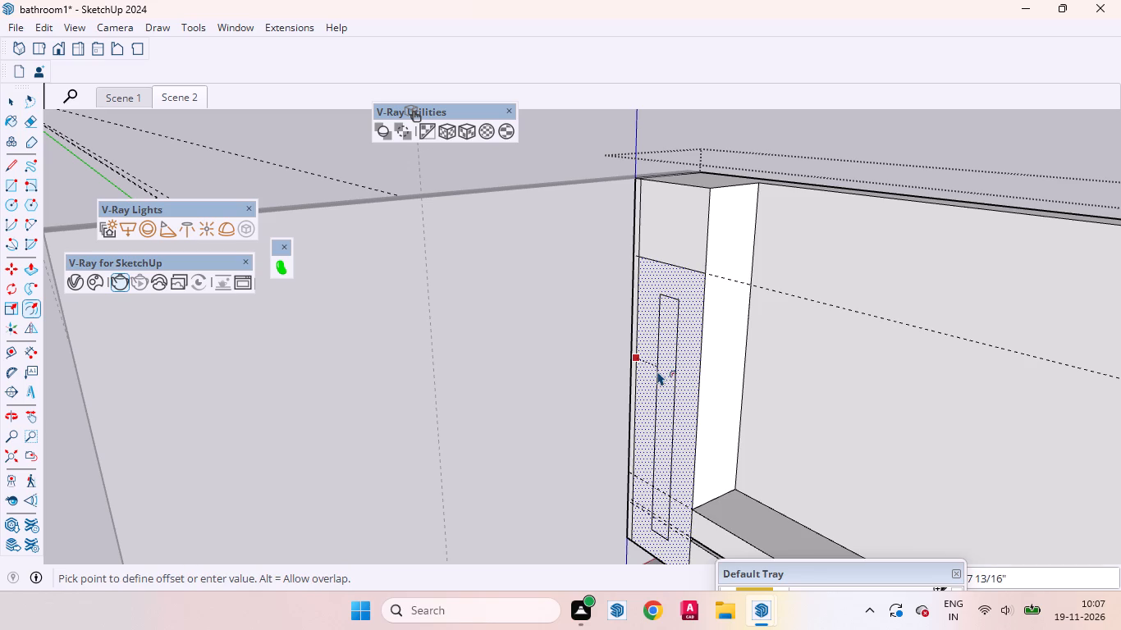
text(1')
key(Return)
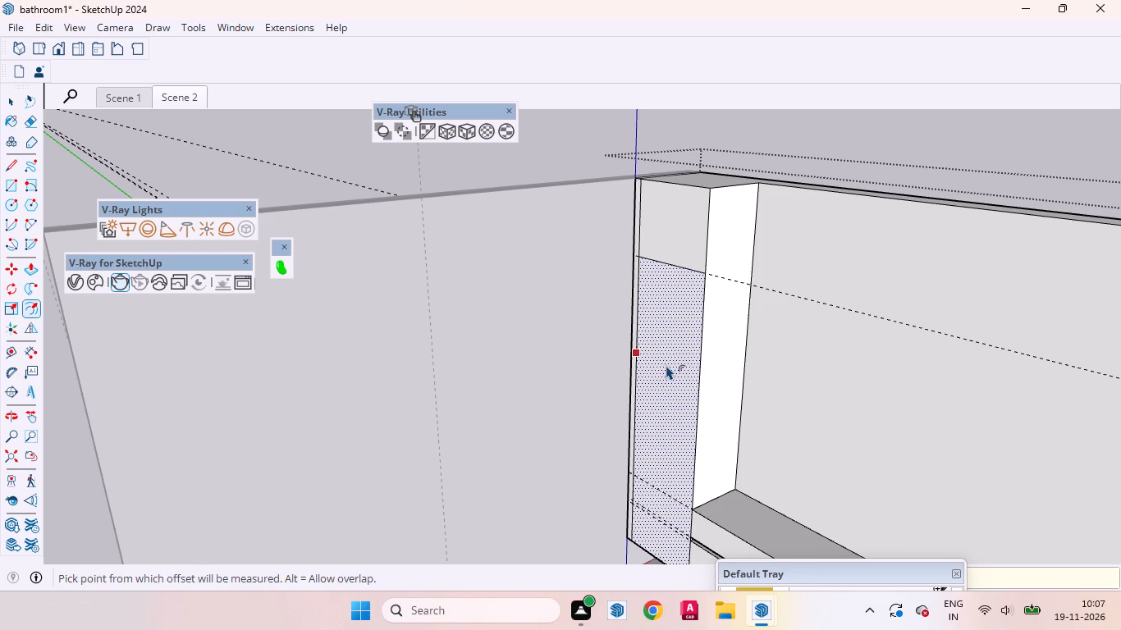
Offset the outline of the column's lower face inward by 25 mm.
click(666, 363)
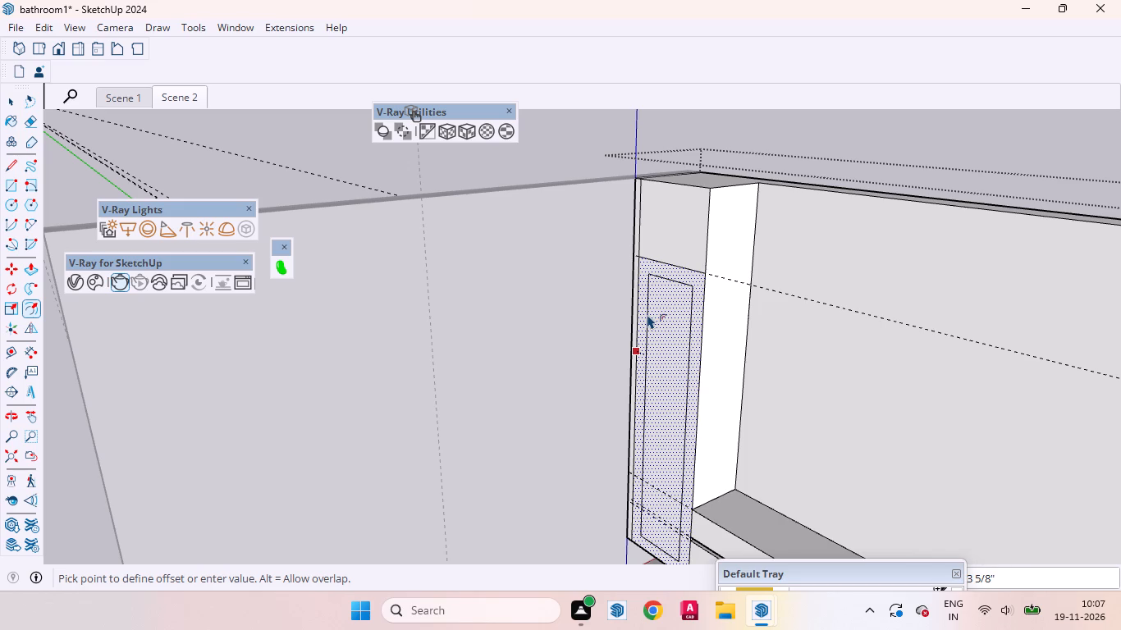
text(25mm)
key(Return)
key(space)
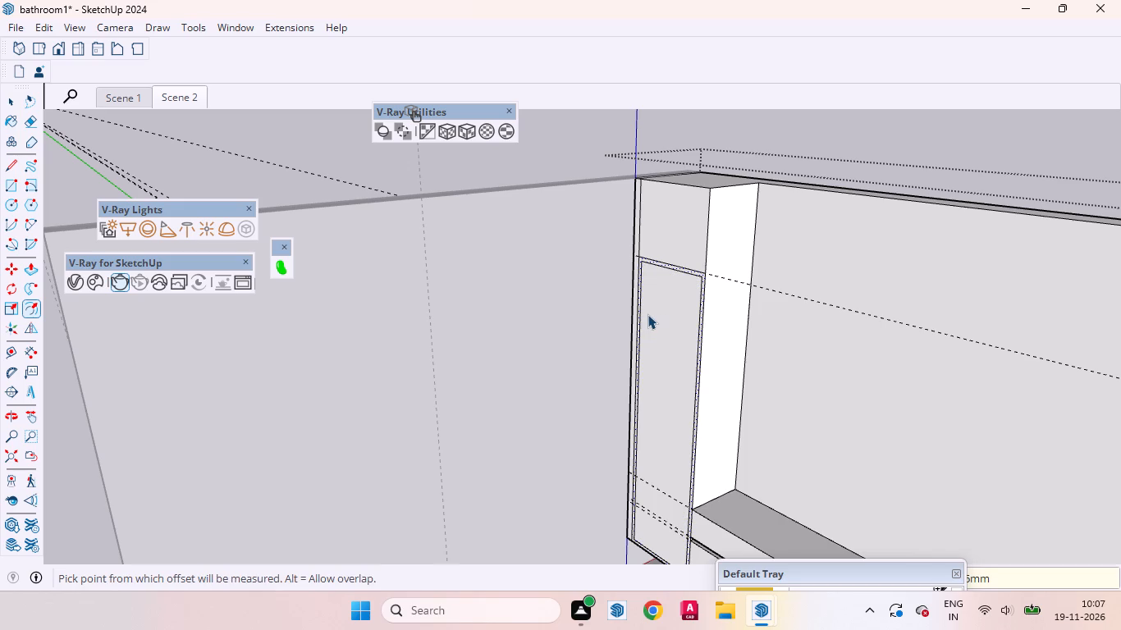
Push the inset face of the end column inward by 14" to hollow out a tall niche.
scroll(676, 308, up, 1)
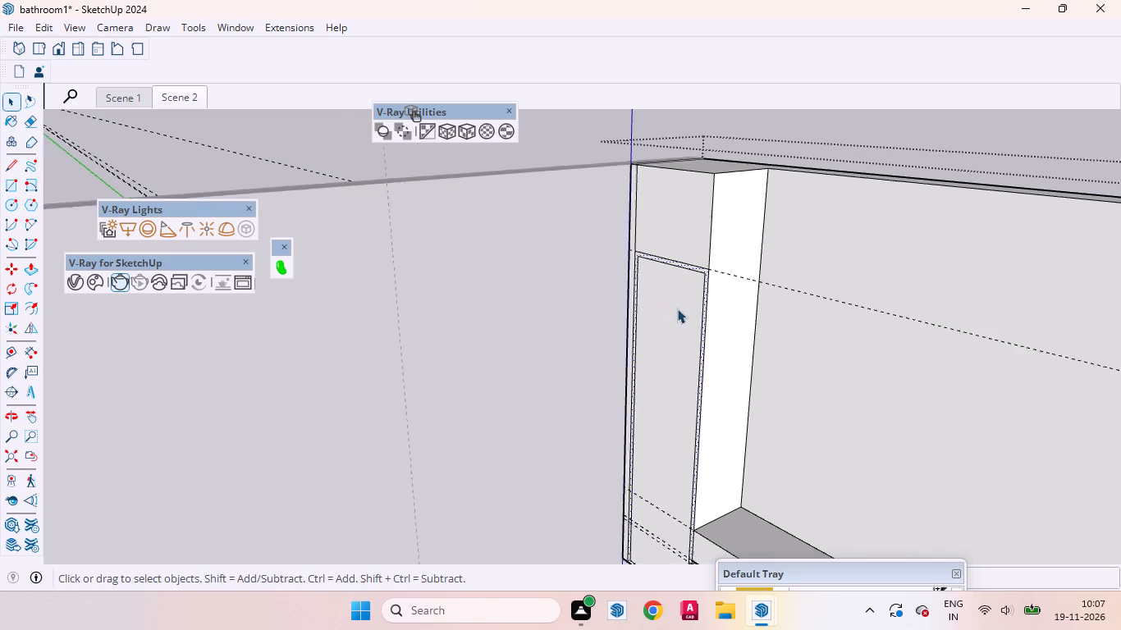
scroll(677, 308, up, 1)
middle_drag(663, 355, 643, 334)
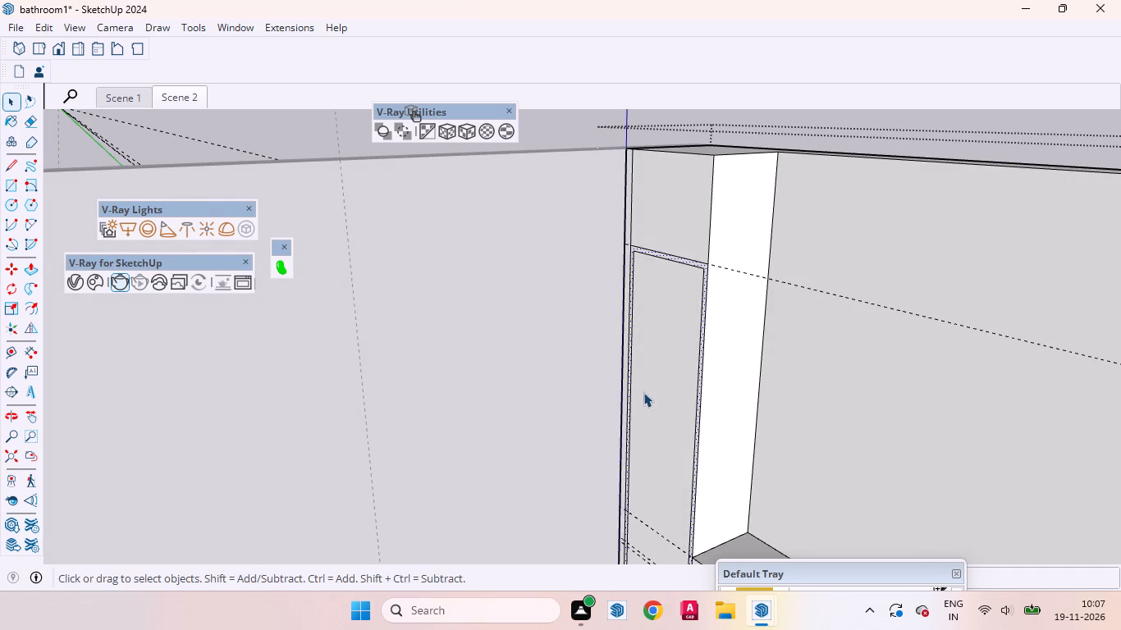
click(661, 395)
key(p)
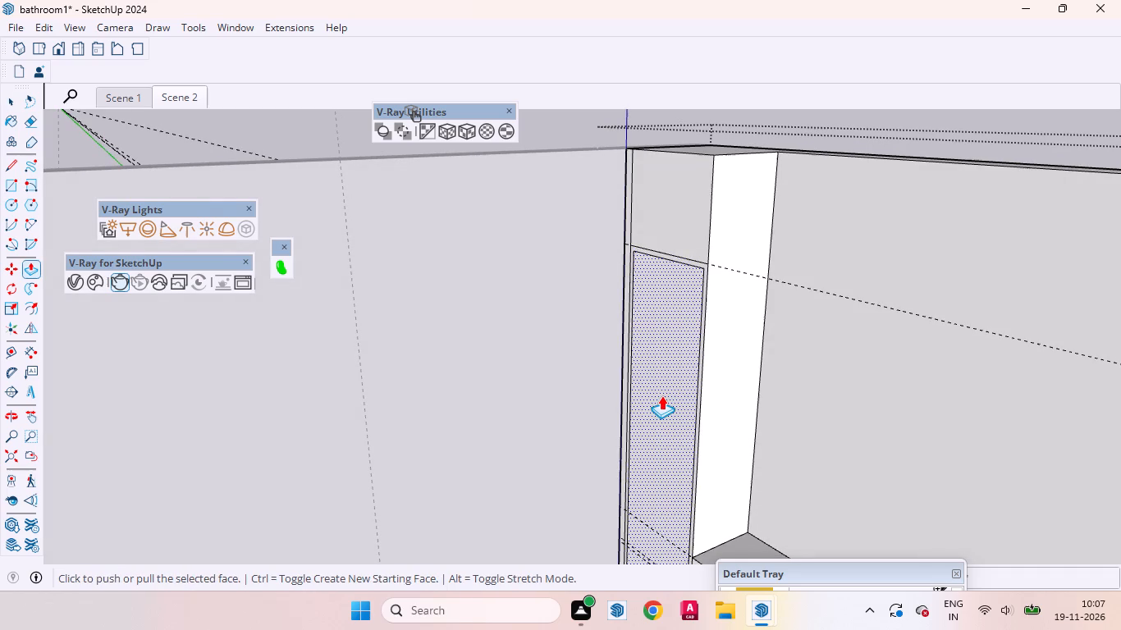
click(661, 395)
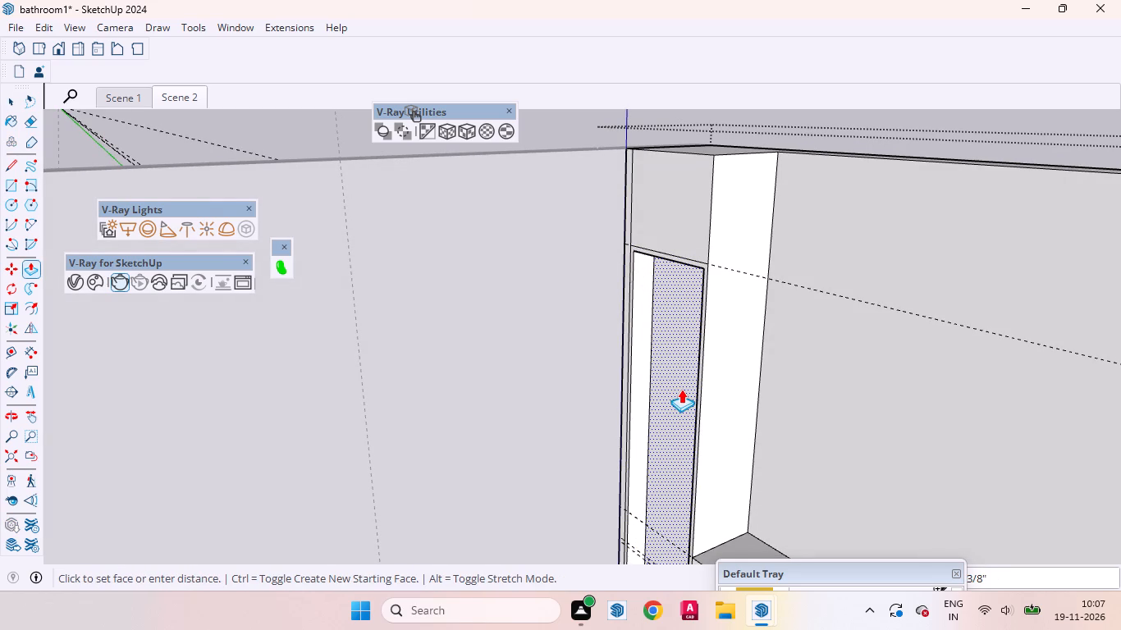
text(14)
key(Return)
key(space)
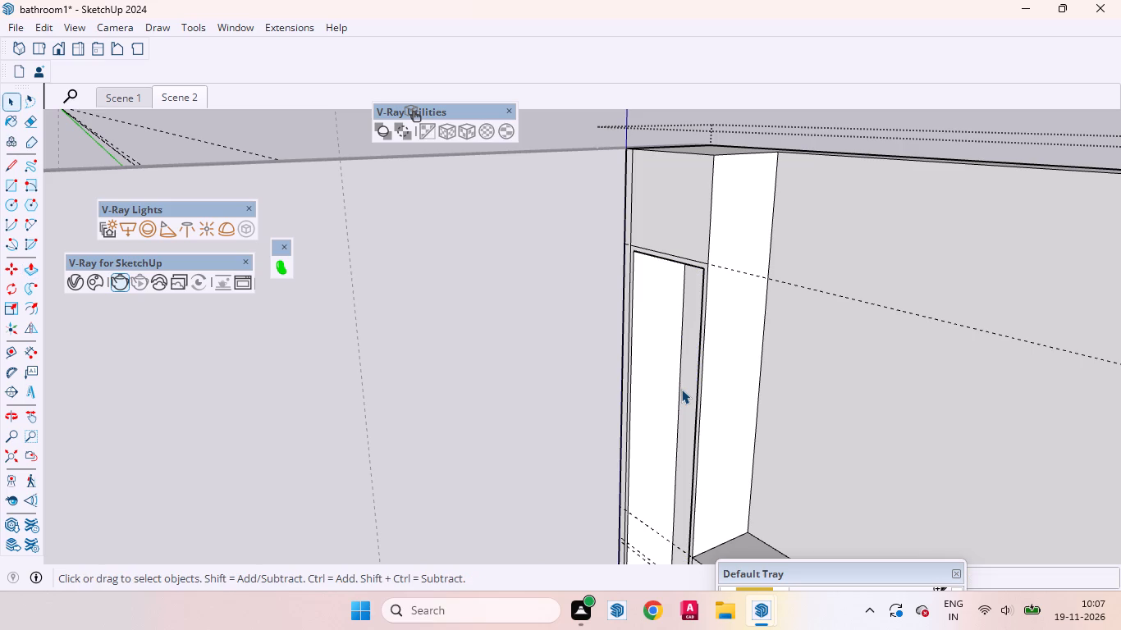
Examine the hollowed end column and the adjoining counter wall from several angles, both close up and from farther away.
scroll(658, 381, down, 3)
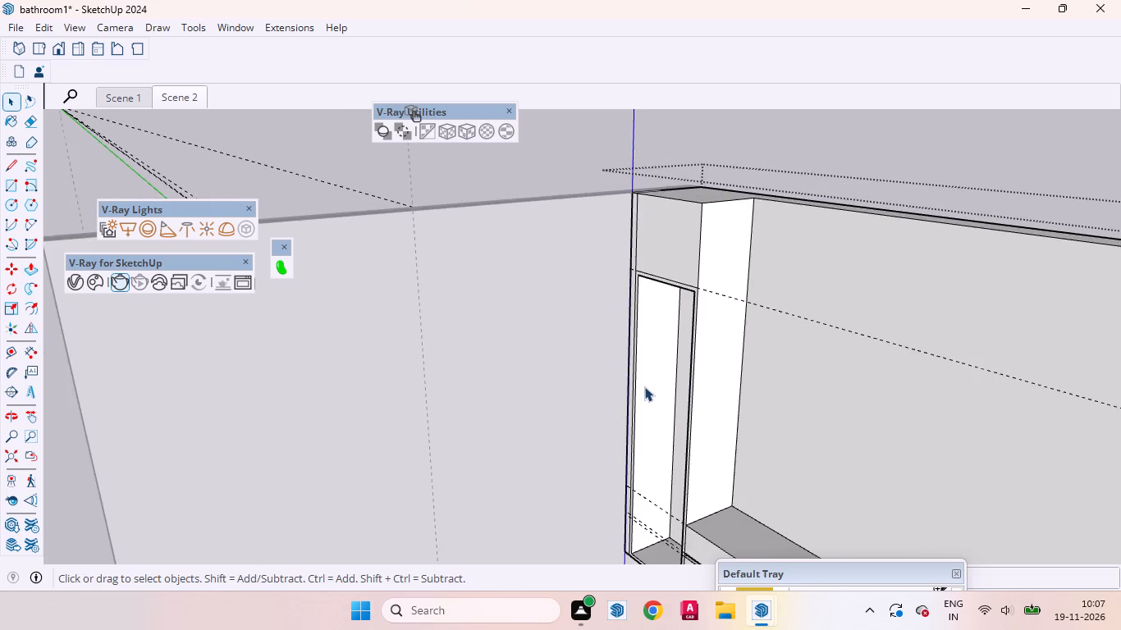
scroll(644, 386, down, 1)
scroll(655, 427, up, 2)
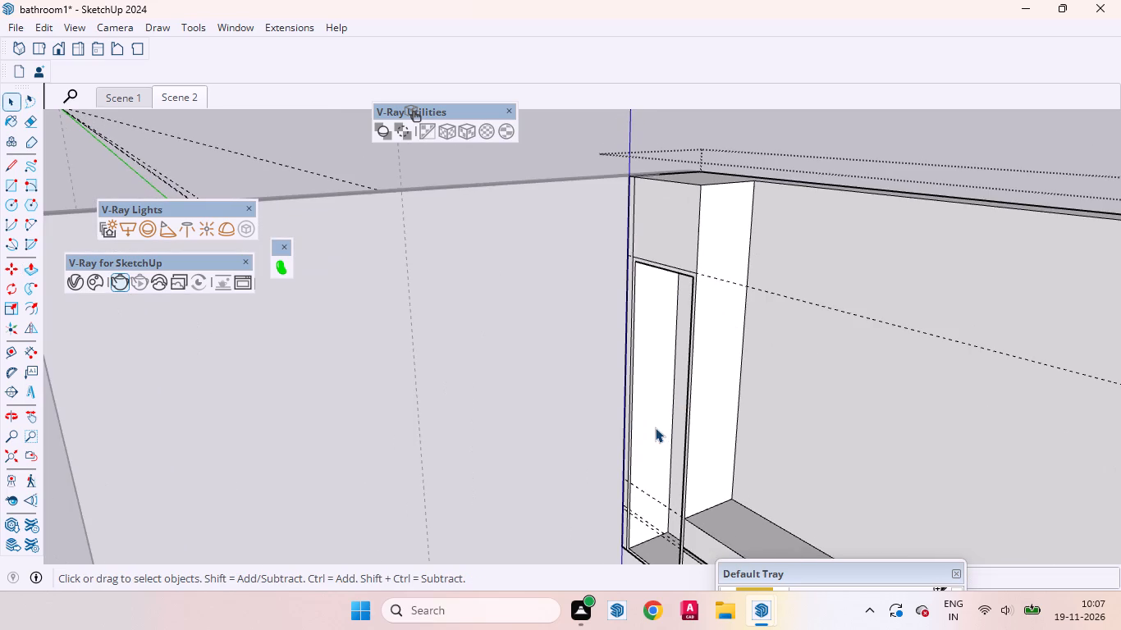
scroll(647, 427, down, 5)
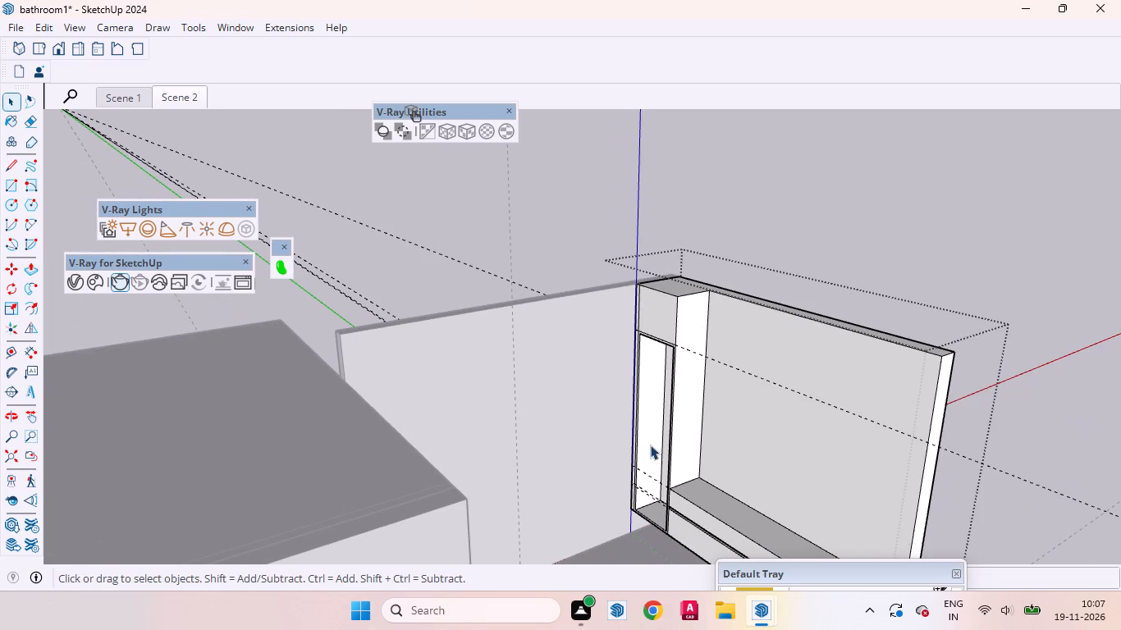
scroll(648, 474, up, 2)
scroll(625, 474, down, 2)
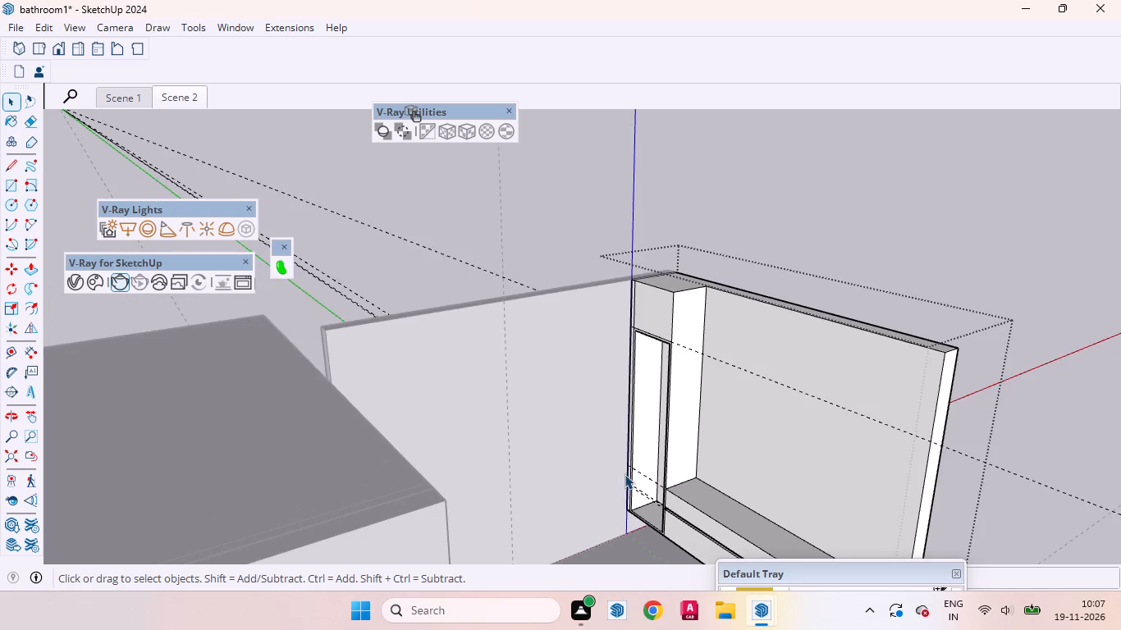
scroll(625, 474, down, 2)
scroll(677, 505, up, 2)
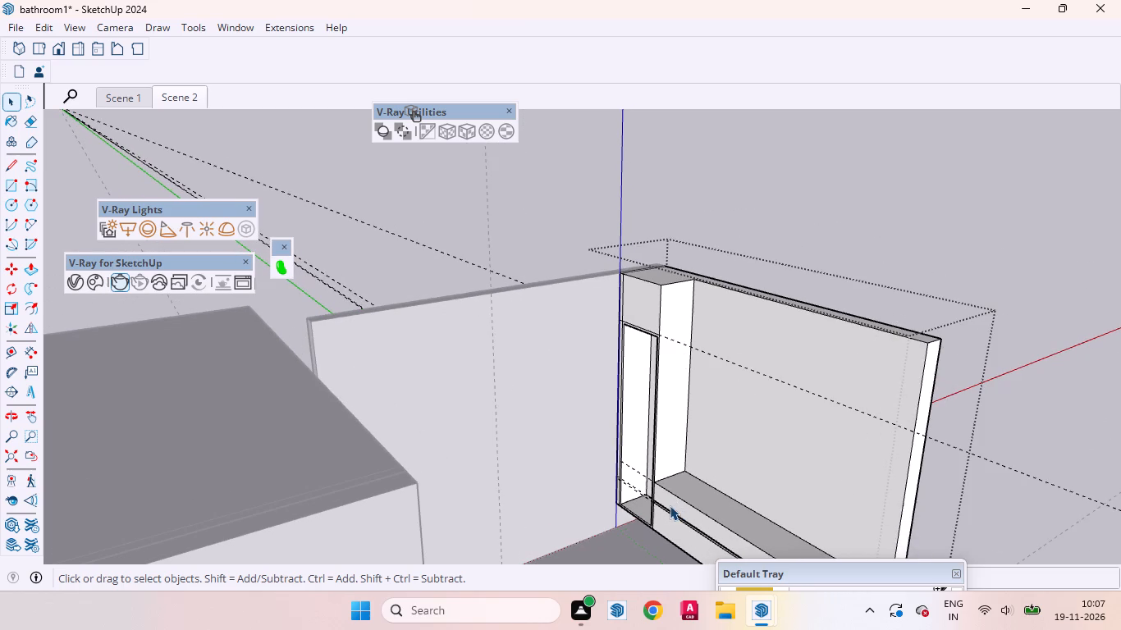
scroll(670, 505, up, 5)
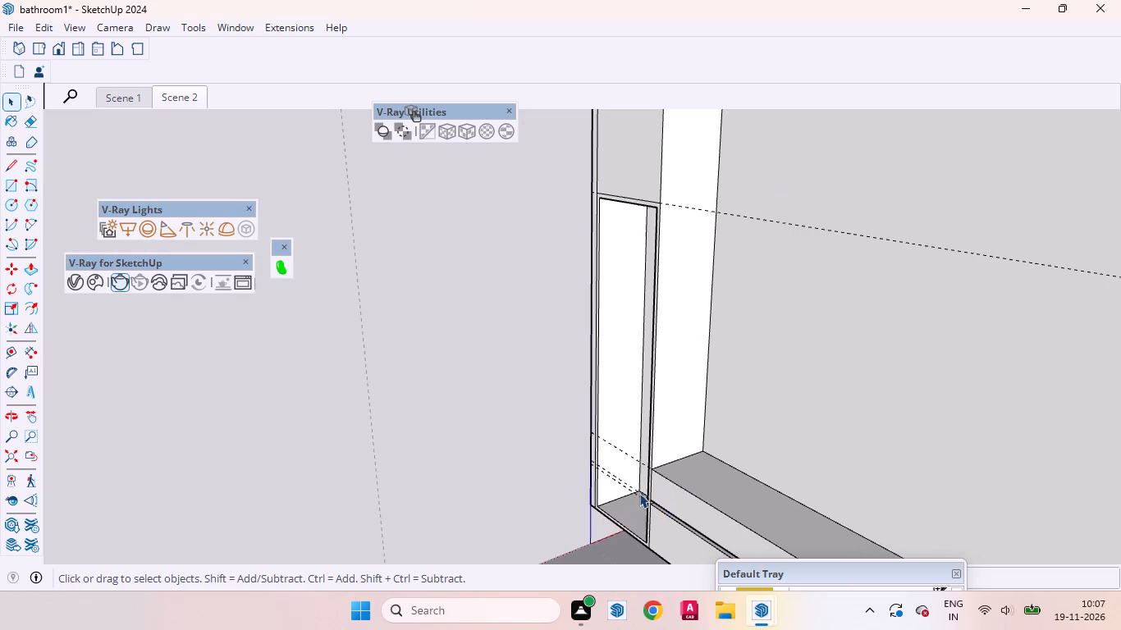
middle_drag(740, 477, 905, 568)
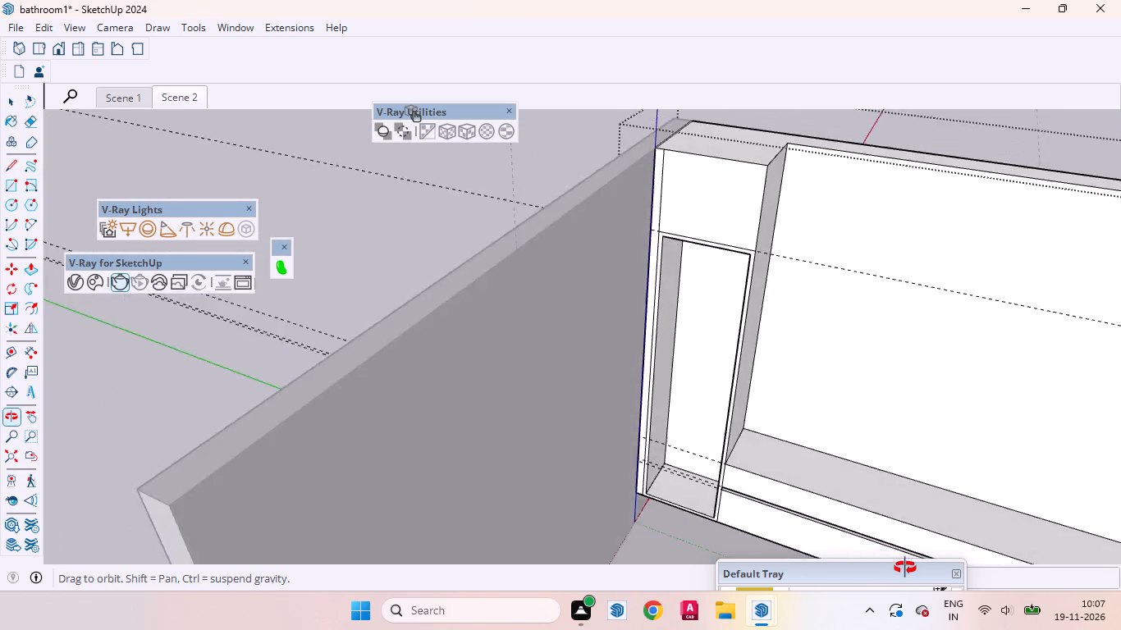
middle_drag(905, 568, 808, 568)
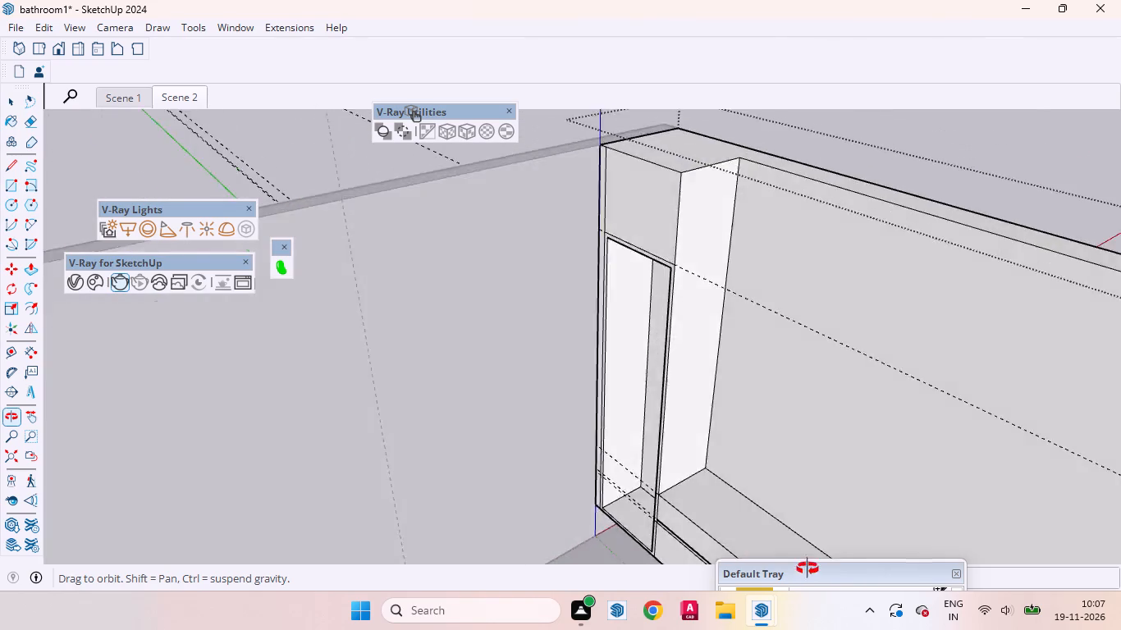
middle_drag(808, 568, 882, 573)
scroll(663, 190, up, 5)
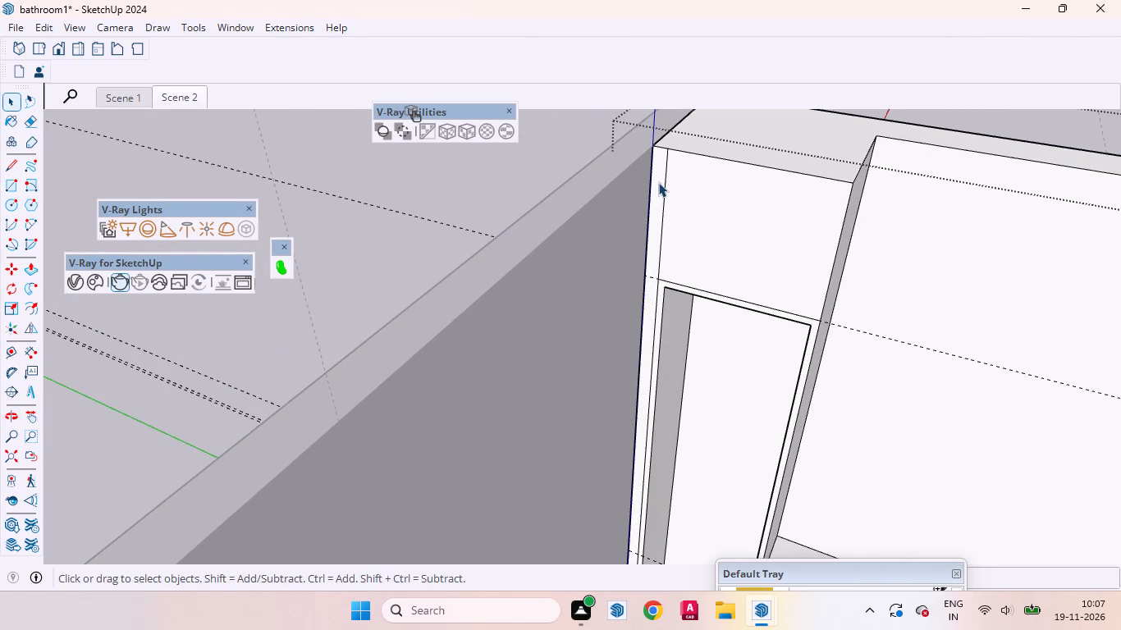
Push the narrow strip along the niche column's front edge, next to the side wall, back to the rear wall face.
click(657, 182)
key(p)
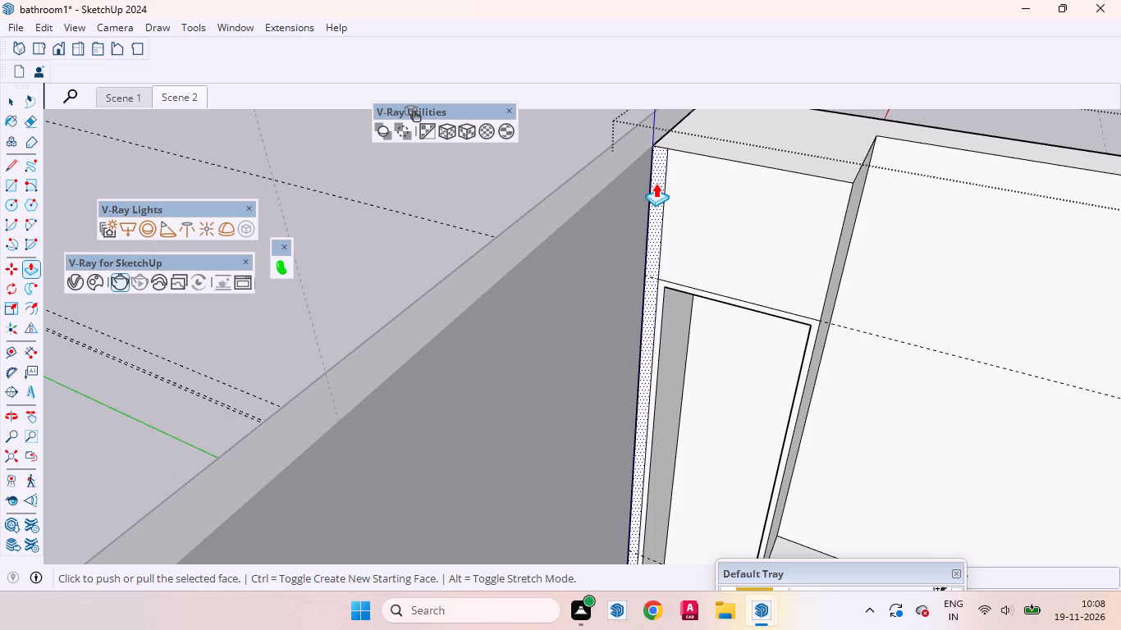
click(656, 183)
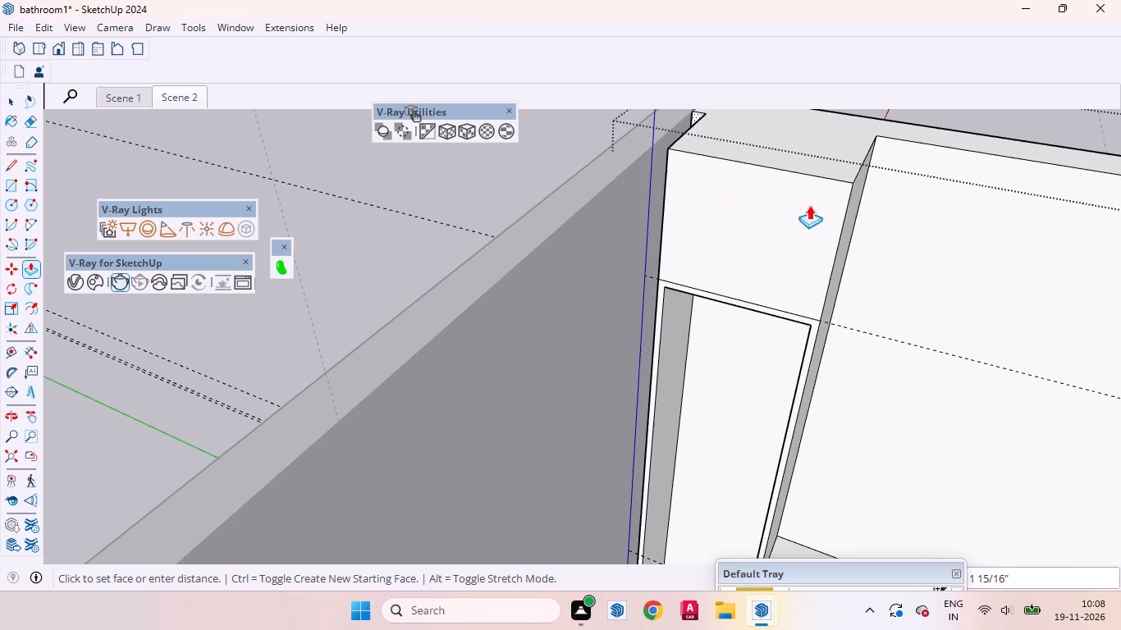
click(922, 212)
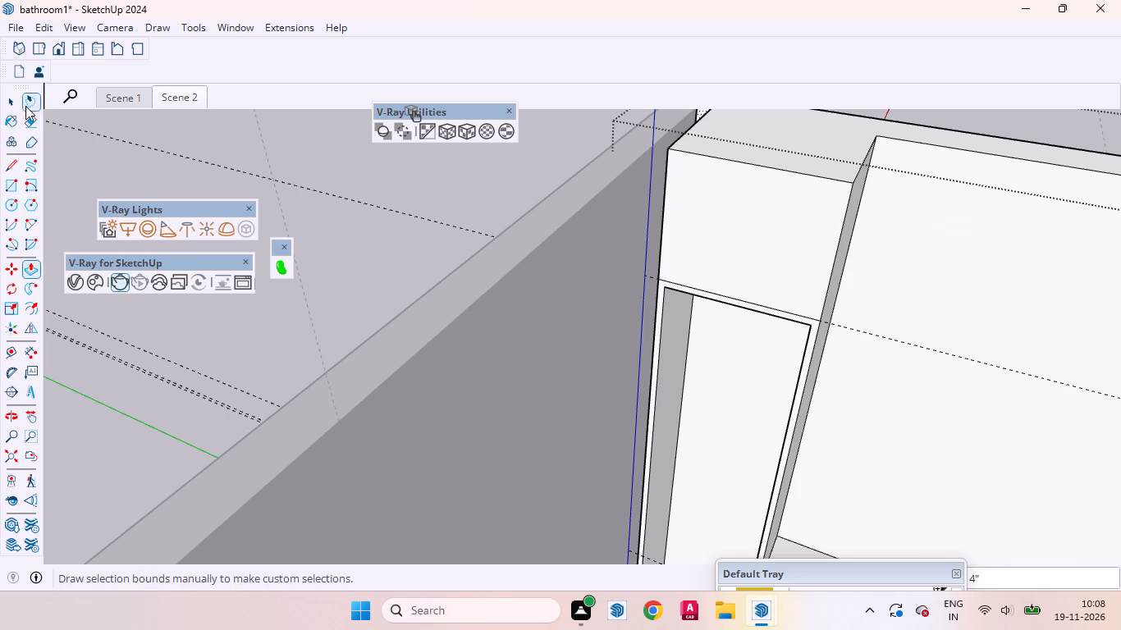
click(11, 99)
Draw a vertical line on the unit's open end face, from the counter top's inner corner to its underside, separating counter from wall.
scroll(349, 225, down, 9)
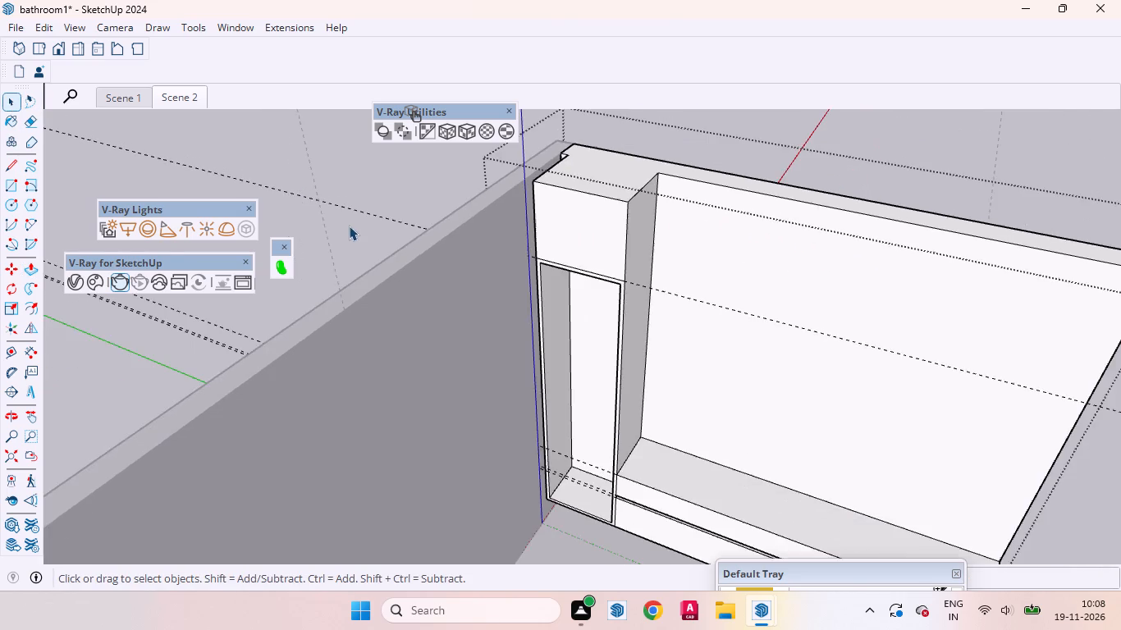
scroll(349, 226, down, 6)
middle_drag(501, 304, 309, 157)
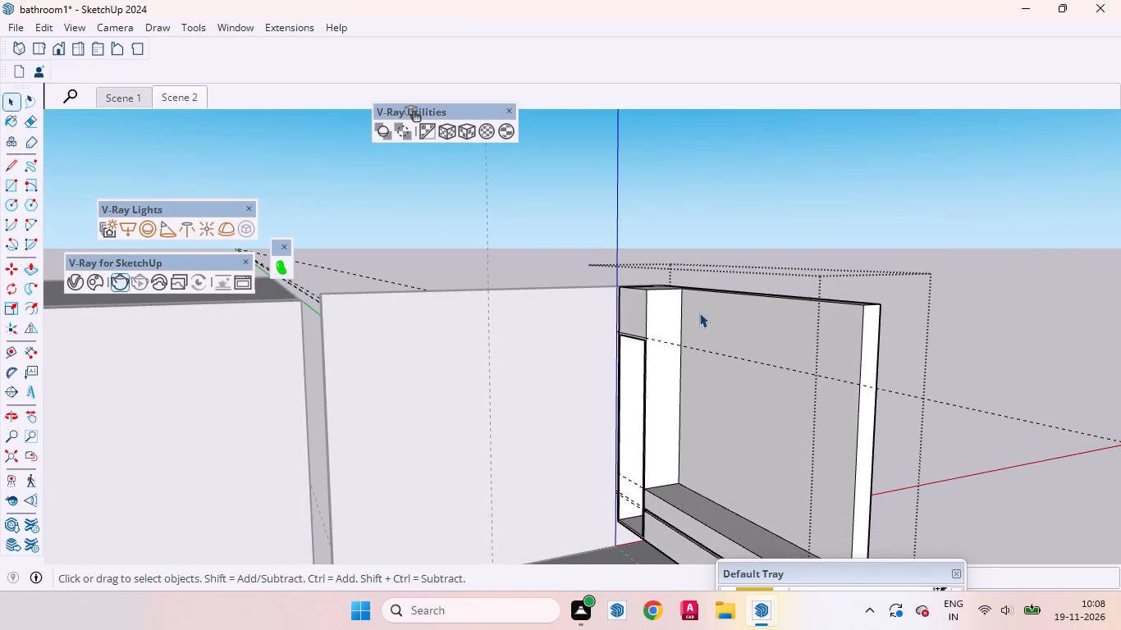
scroll(592, 314, down, 4)
scroll(660, 418, up, 5)
middle_drag(658, 418, 732, 427)
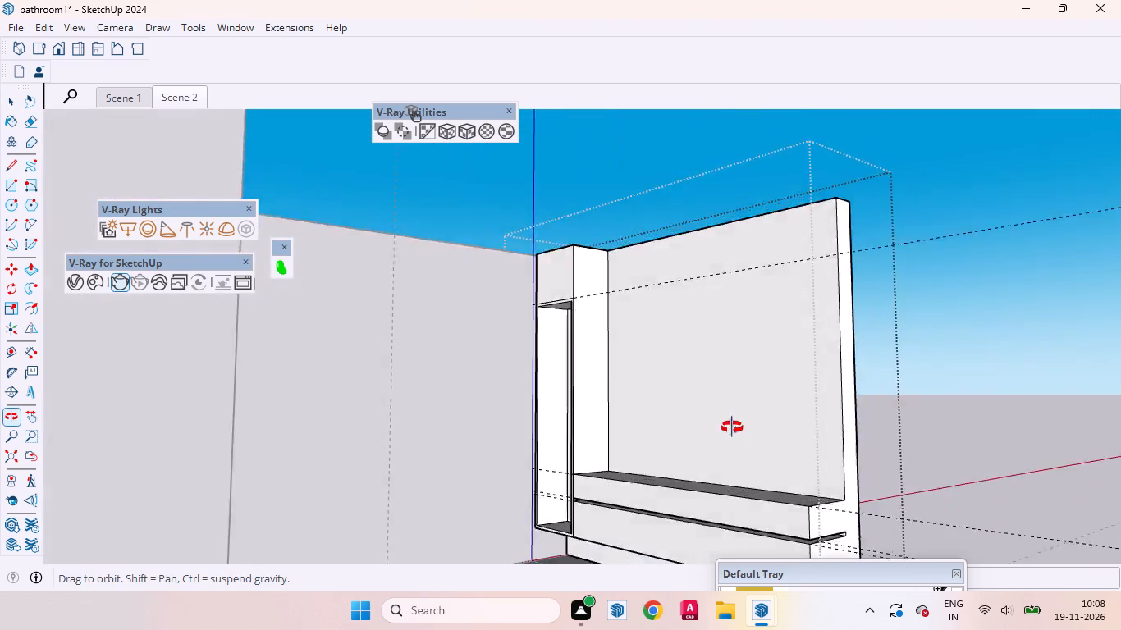
middle_drag(732, 427, 611, 417)
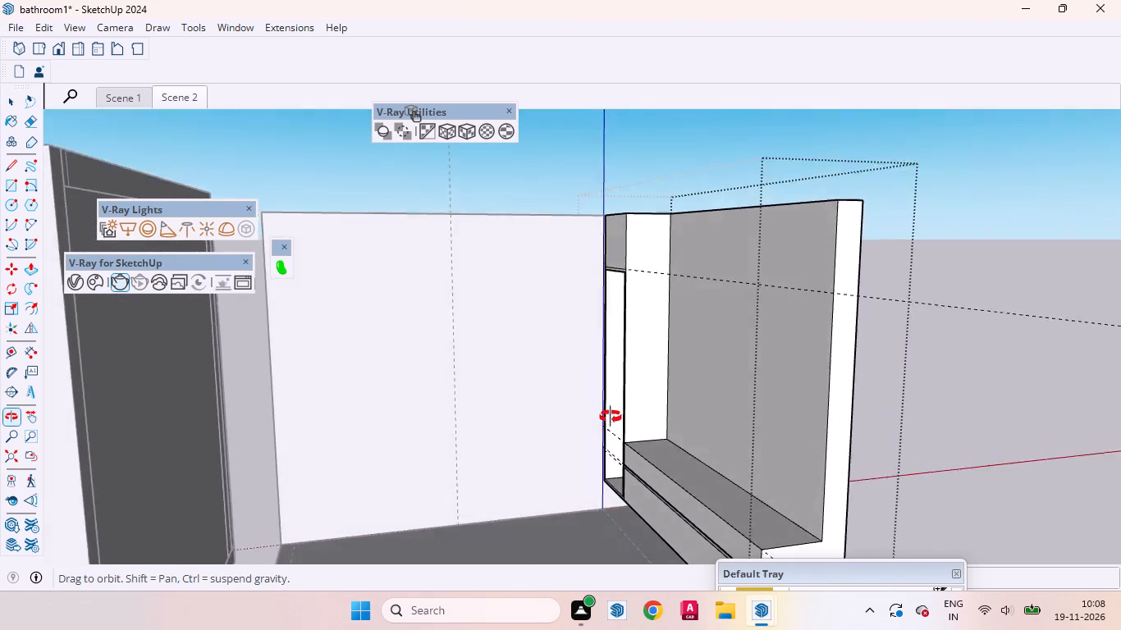
middle_drag(611, 417, 593, 399)
scroll(646, 414, up, 1)
scroll(646, 414, down, 6)
scroll(784, 567, up, 5)
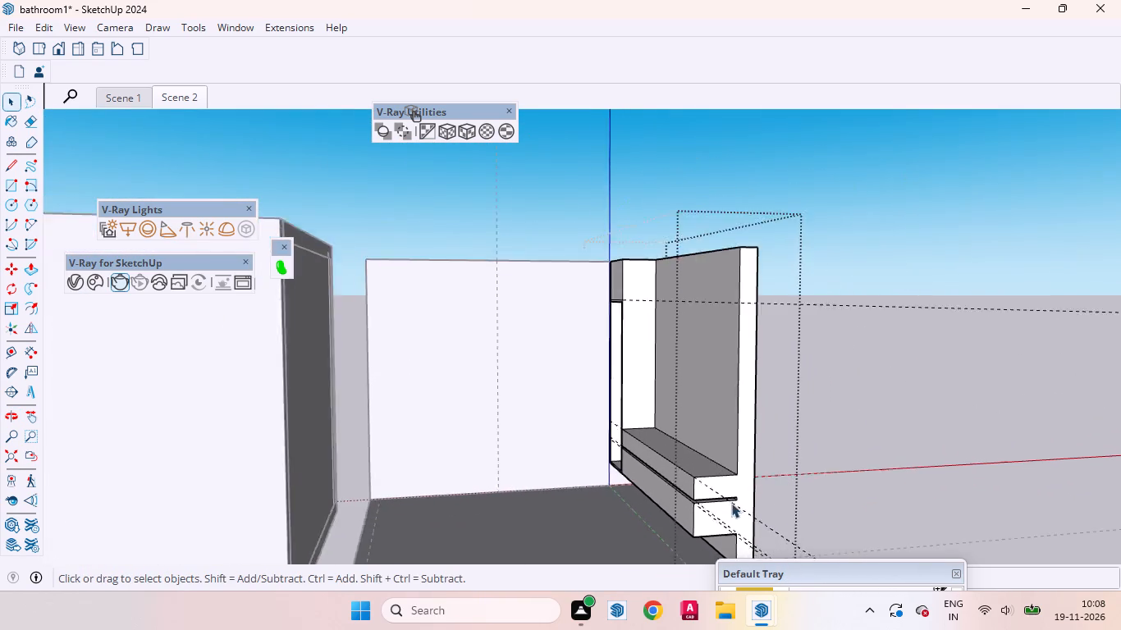
scroll(731, 503, up, 3)
click(719, 485)
scroll(712, 439, down, 2)
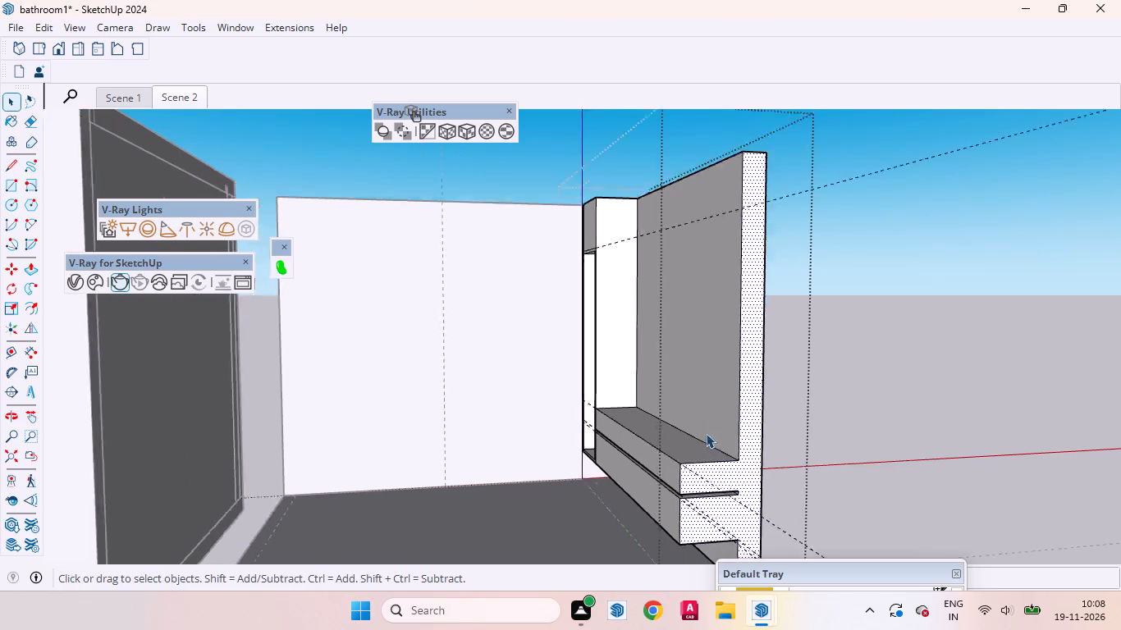
scroll(706, 433, down, 5)
scroll(698, 482, up, 7)
key(l)
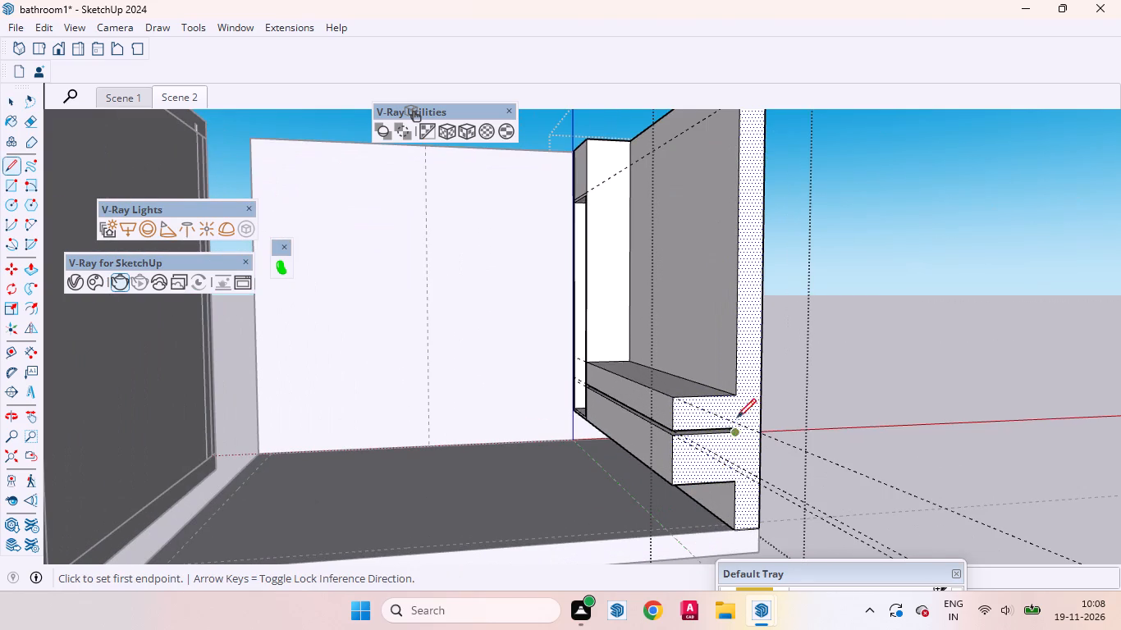
click(740, 388)
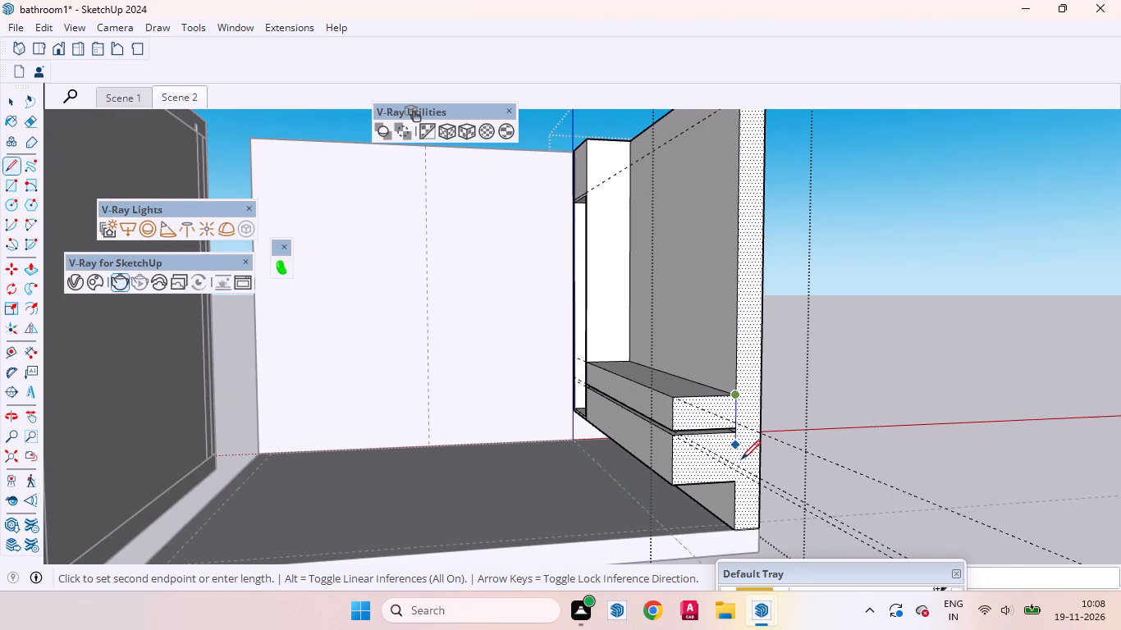
click(739, 484)
key(space)
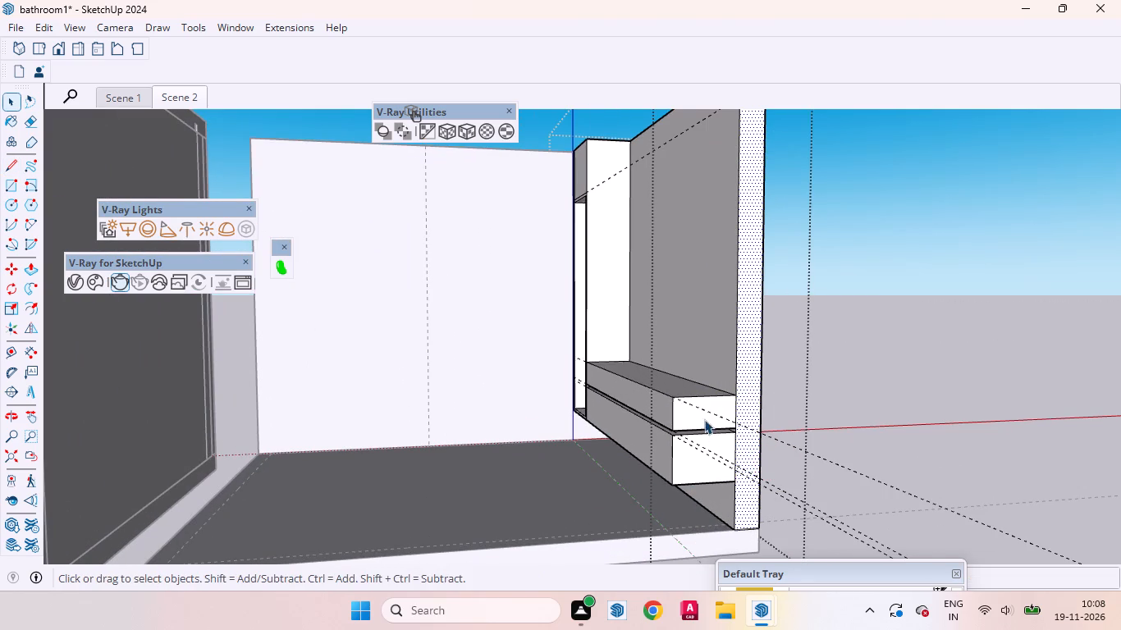
Push the end face of the upper counter block inward to shorten it, well short of the wall's open end.
click(703, 418)
middle_drag(679, 407, 878, 588)
scroll(869, 494, up, 3)
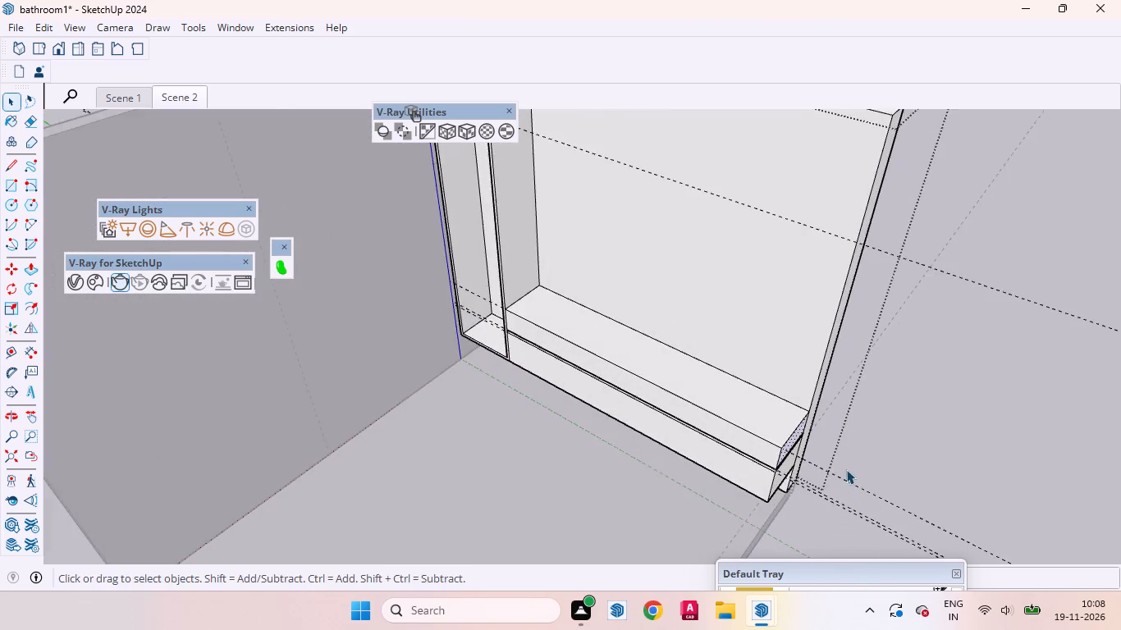
scroll(846, 469, up, 5)
key(p)
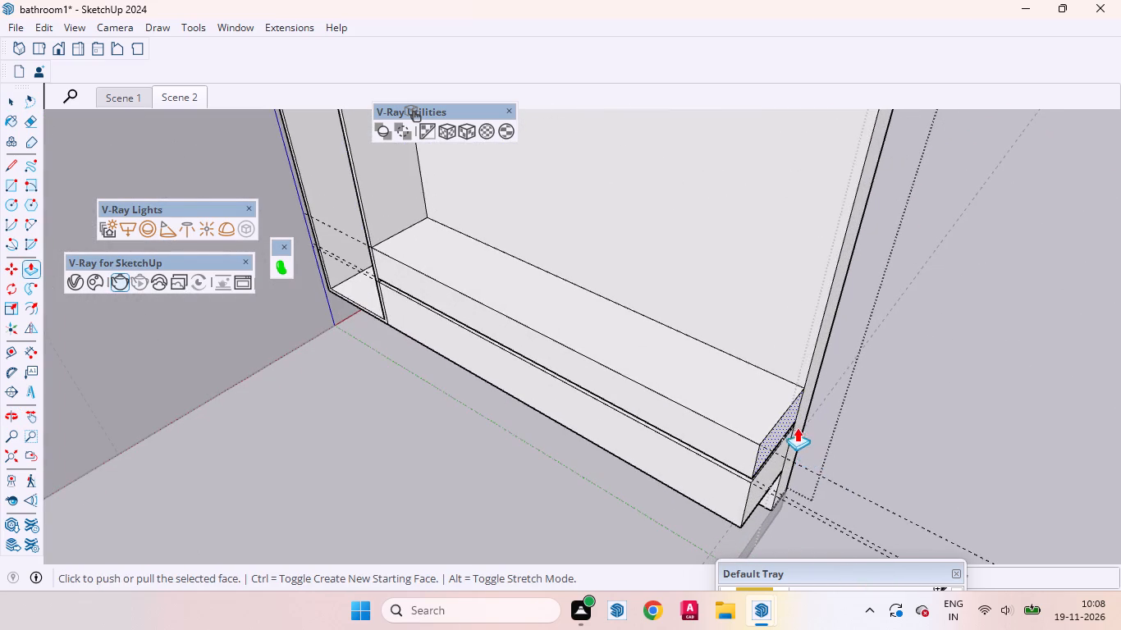
scroll(796, 426, up, 2)
click(783, 431)
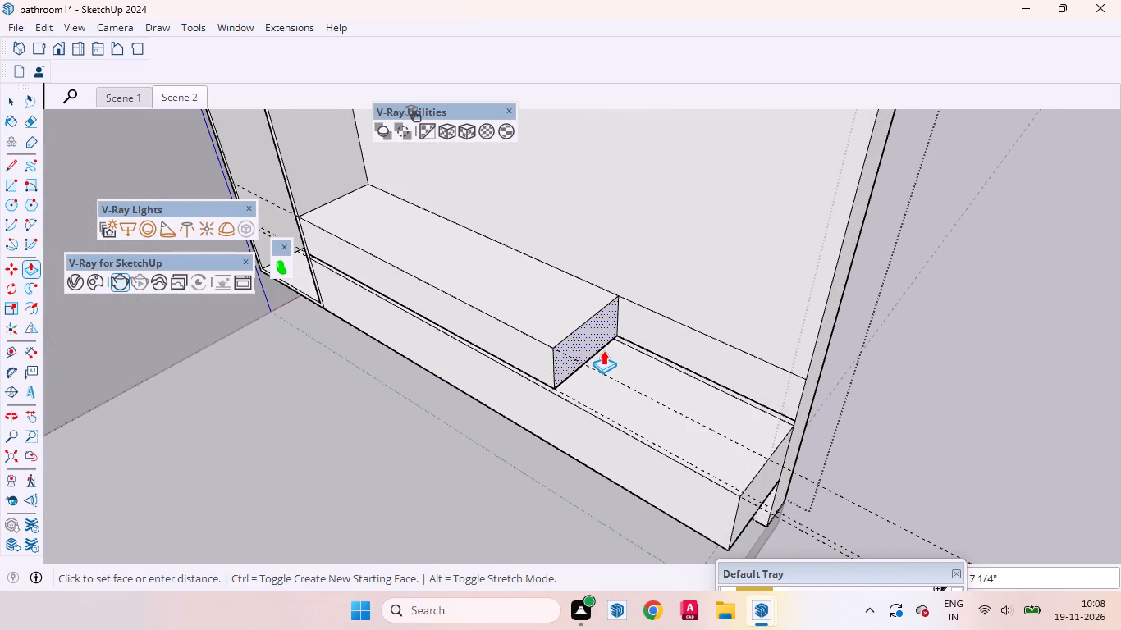
click(603, 350)
key(space)
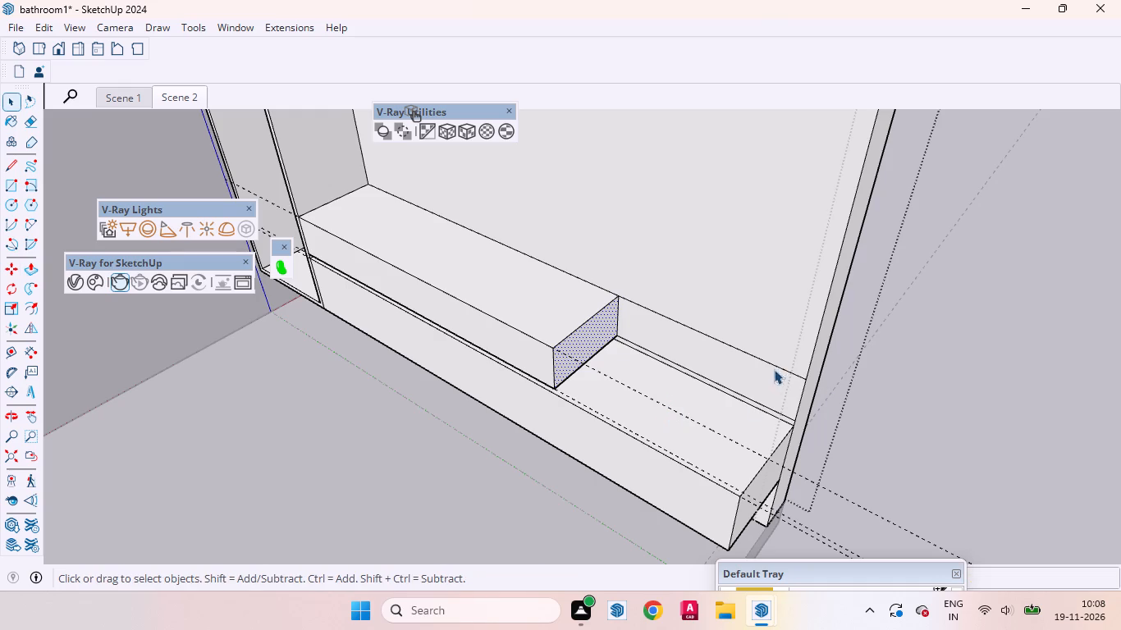
Erase the leftover counter-top edge on the rear wall beyond the shortened upper block.
click(757, 357)
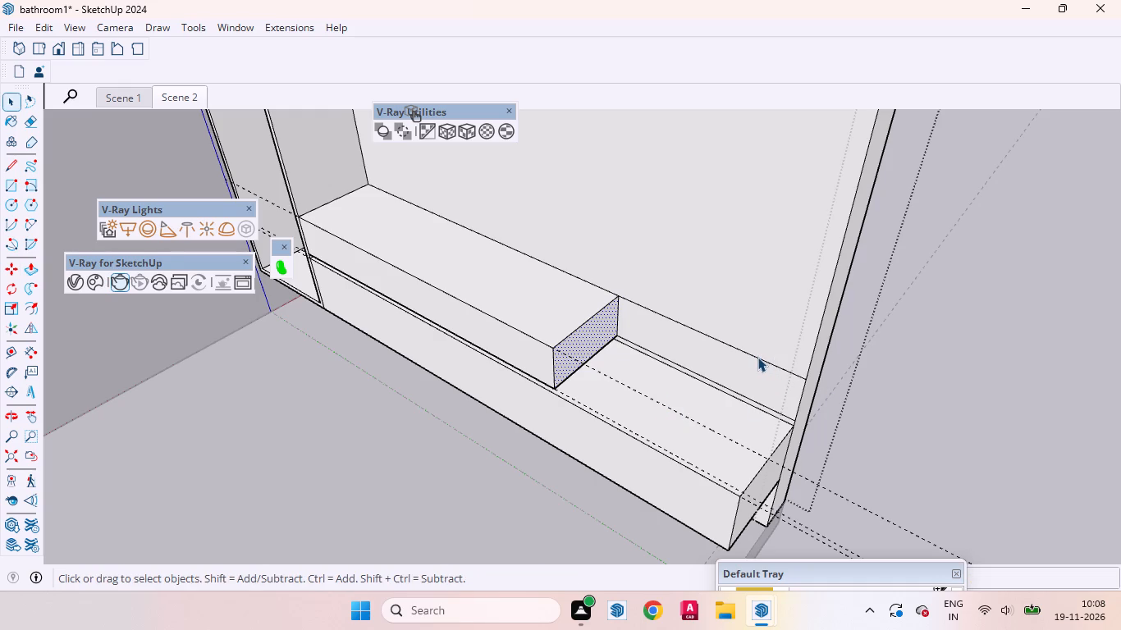
right_click(757, 357)
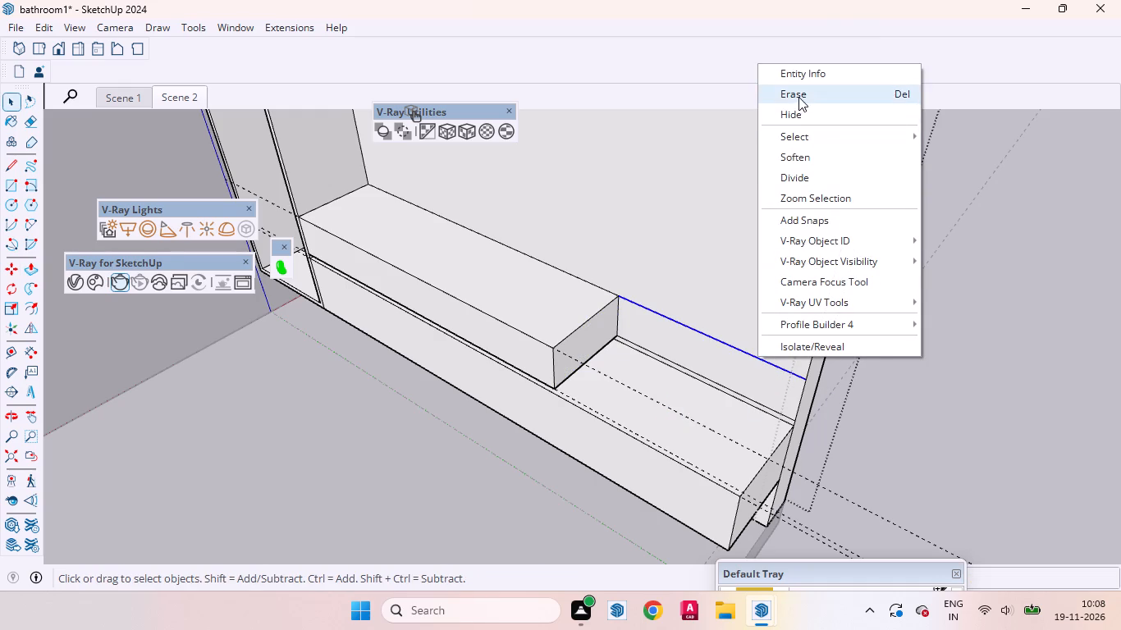
click(798, 97)
Push the end face of the lower counter block inward by the same distance as the upper block.
middle_drag(740, 482, 705, 372)
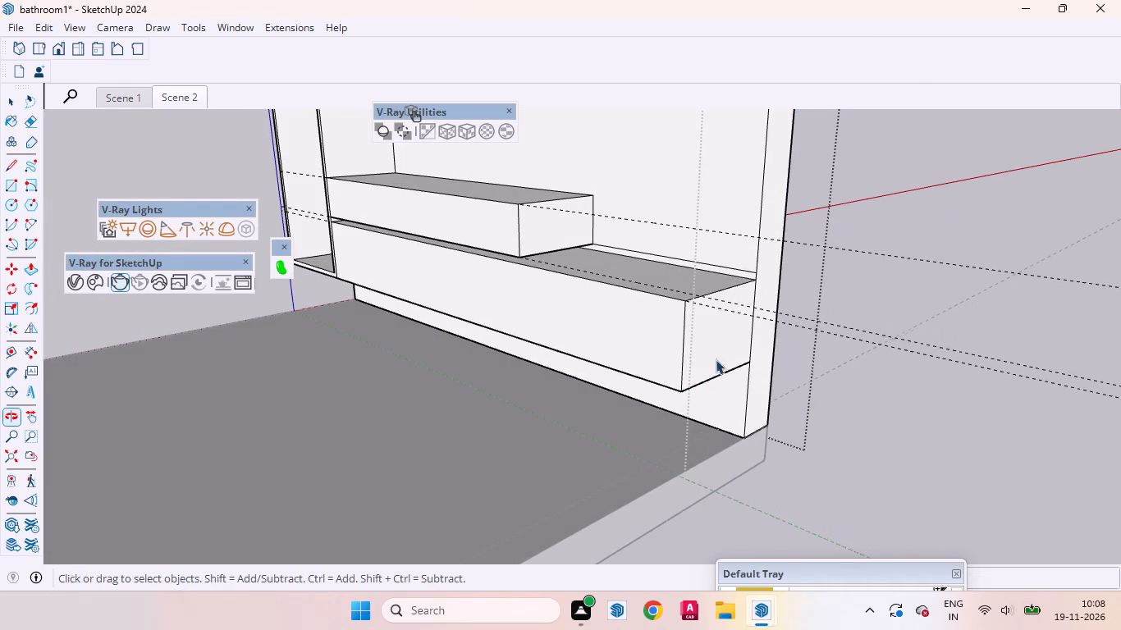
click(721, 334)
key(p)
double_click(721, 334)
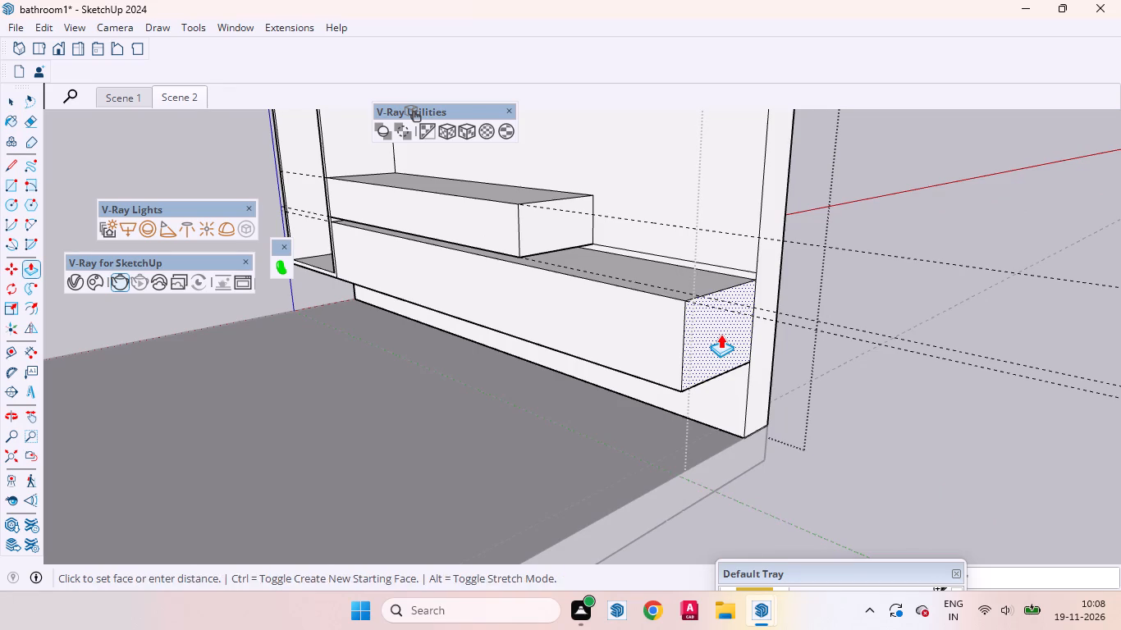
key(space)
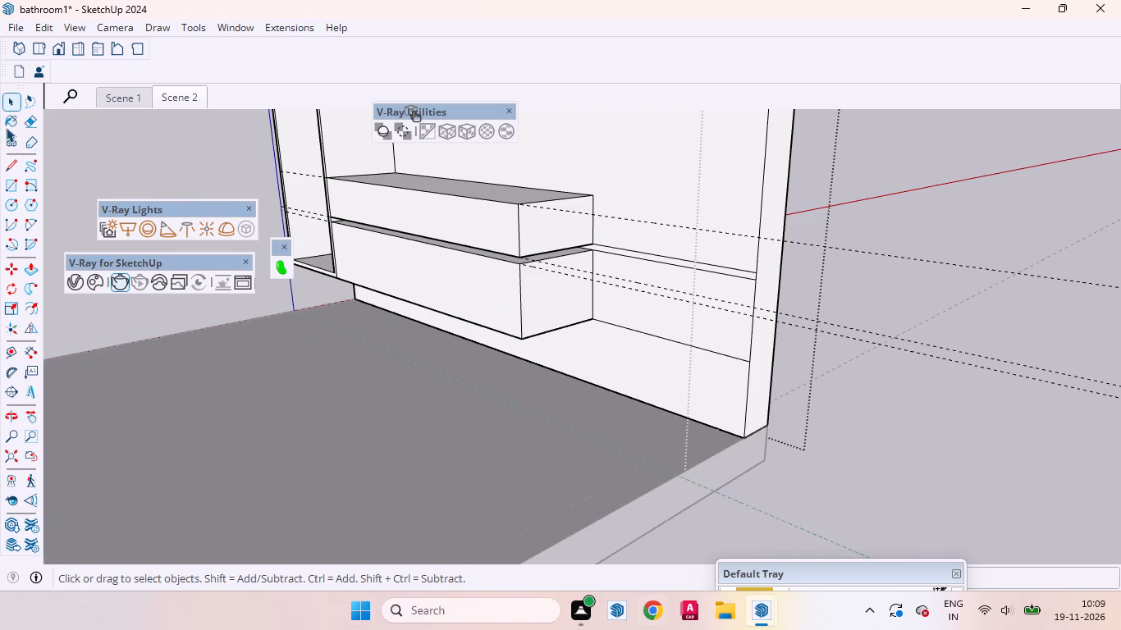
Erase the two leftover groove lines on the rear wall beside the shortened counter blocks.
click(25, 120)
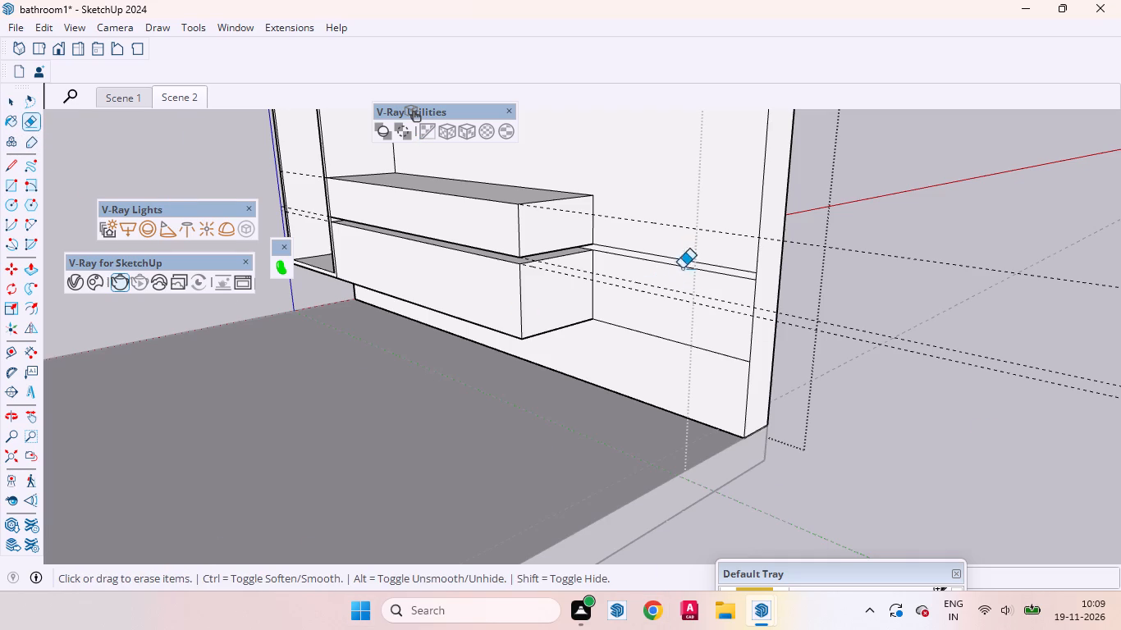
drag(676, 245, 676, 271)
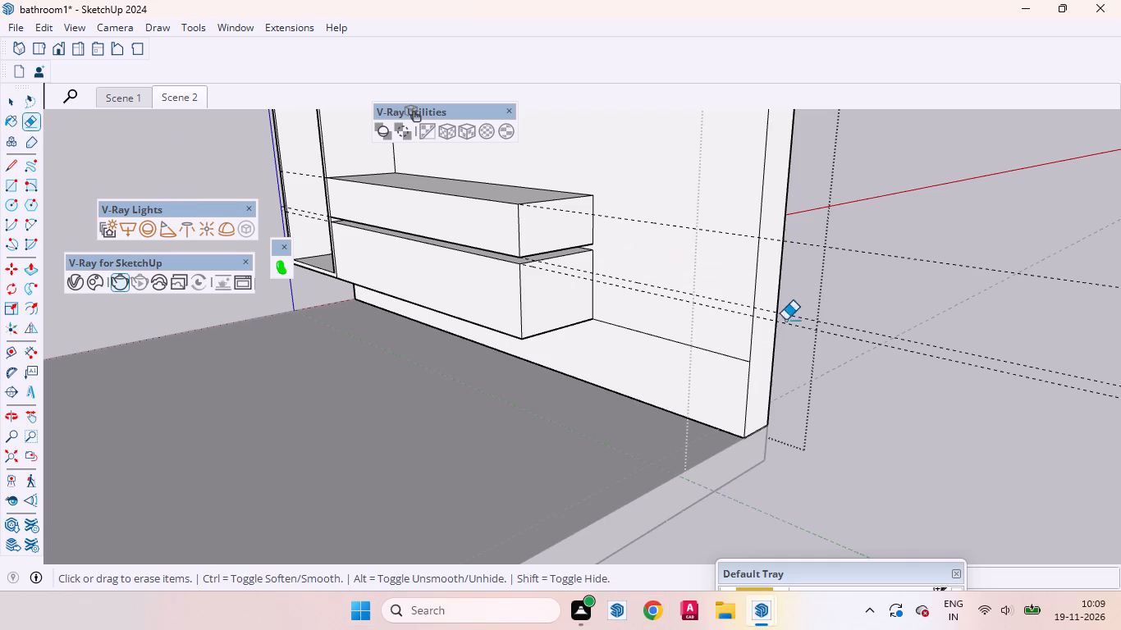
key(space)
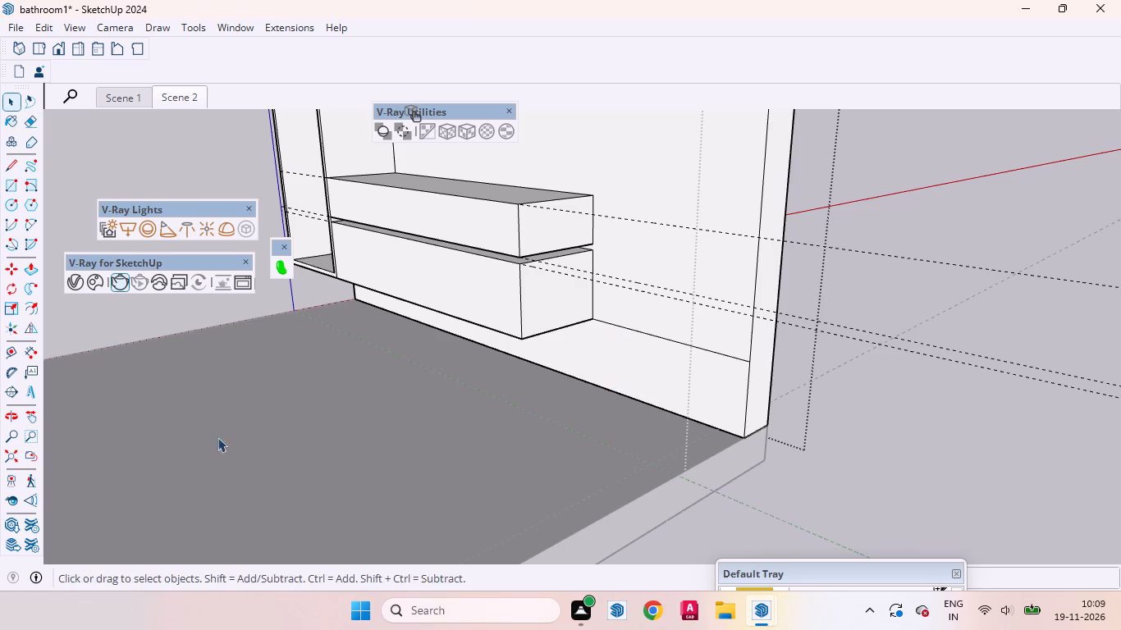
Examine the groove between the two shortened counter blocks and where it meets the rear wall.
middle_drag(413, 450, 272, 377)
scroll(687, 504, down, 7)
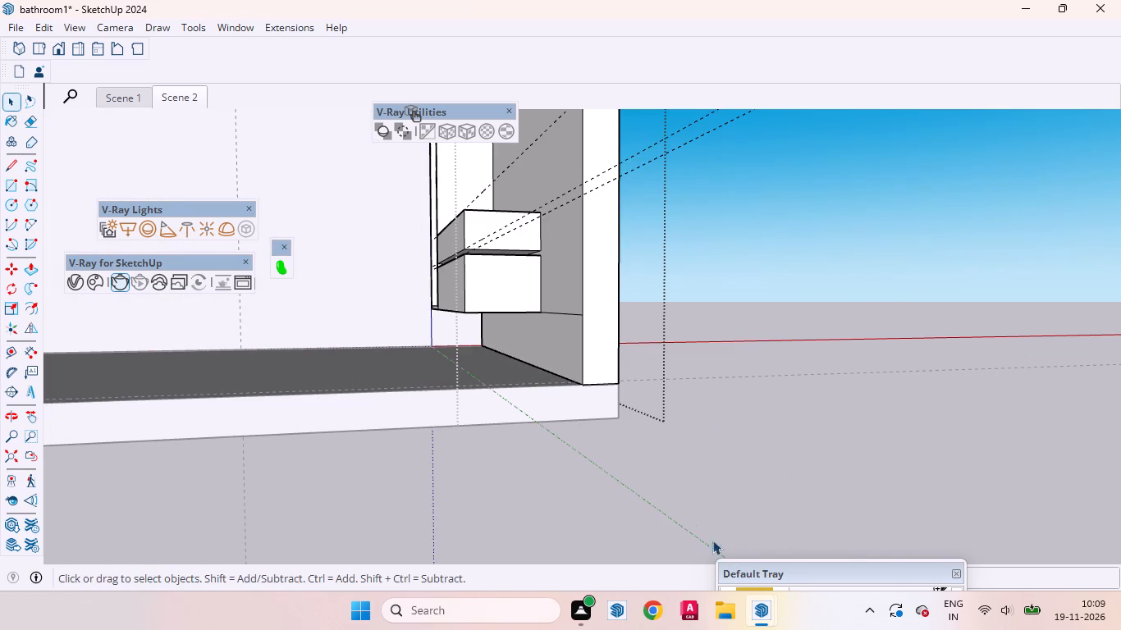
scroll(567, 346, down, 4)
scroll(472, 218, up, 14)
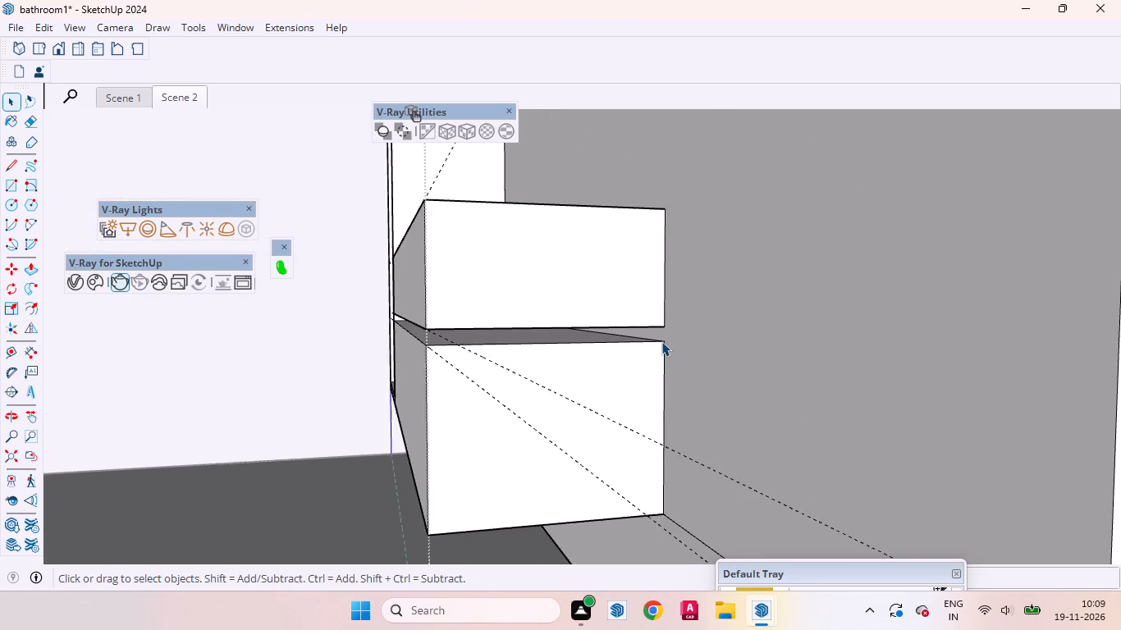
scroll(661, 341, up, 2)
click(657, 332)
scroll(657, 332, up, 5)
middle_drag(621, 335, 634, 329)
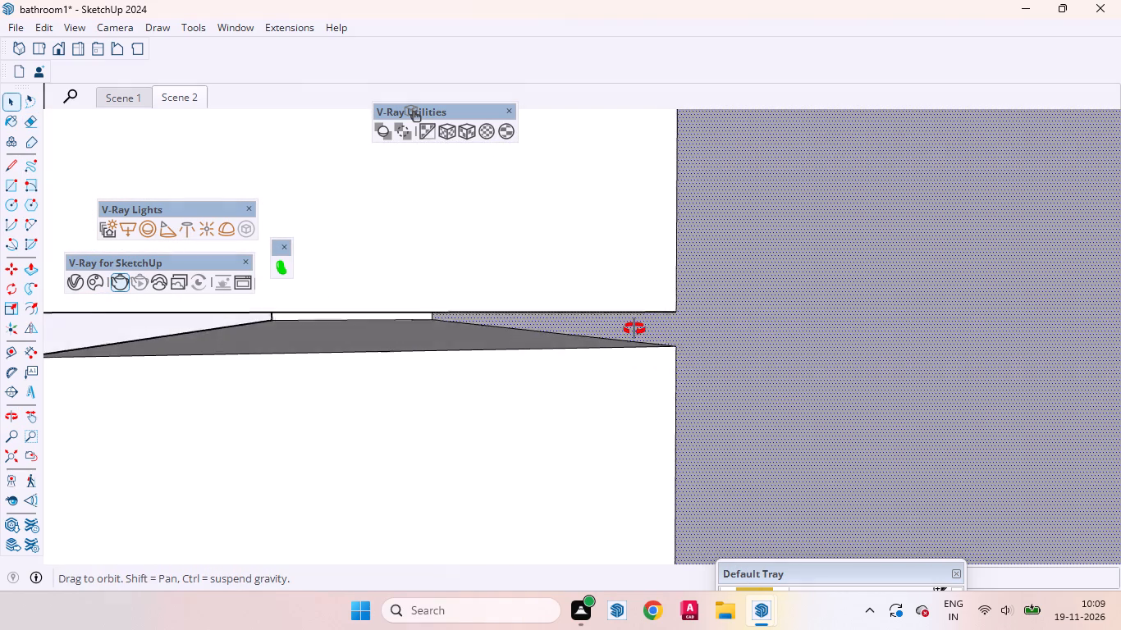
middle_drag(634, 329, 691, 349)
scroll(689, 339, down, 8)
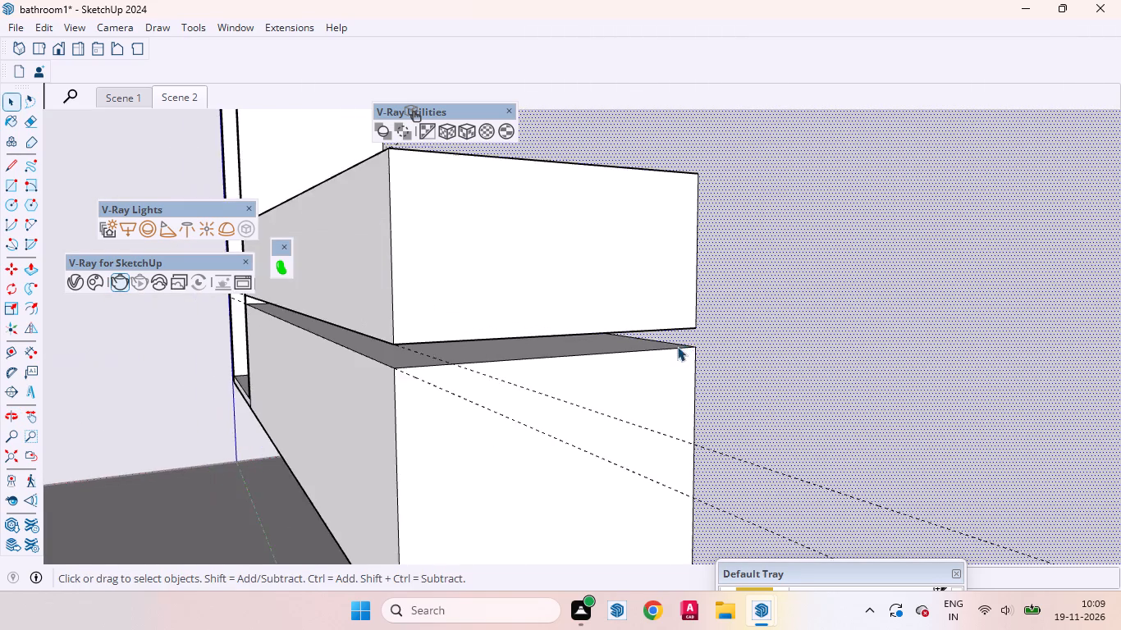
scroll(677, 346, down, 12)
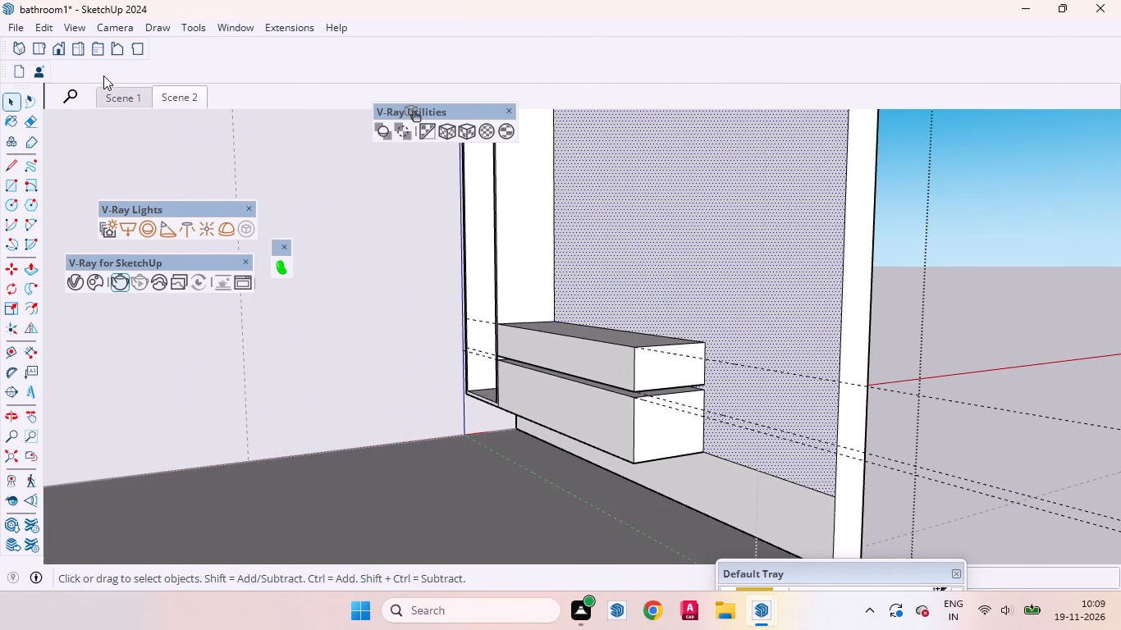
Switch to the front view and examine the room's wall, the niche column and the groove between the counter blocks.
click(64, 52)
scroll(881, 375, down, 12)
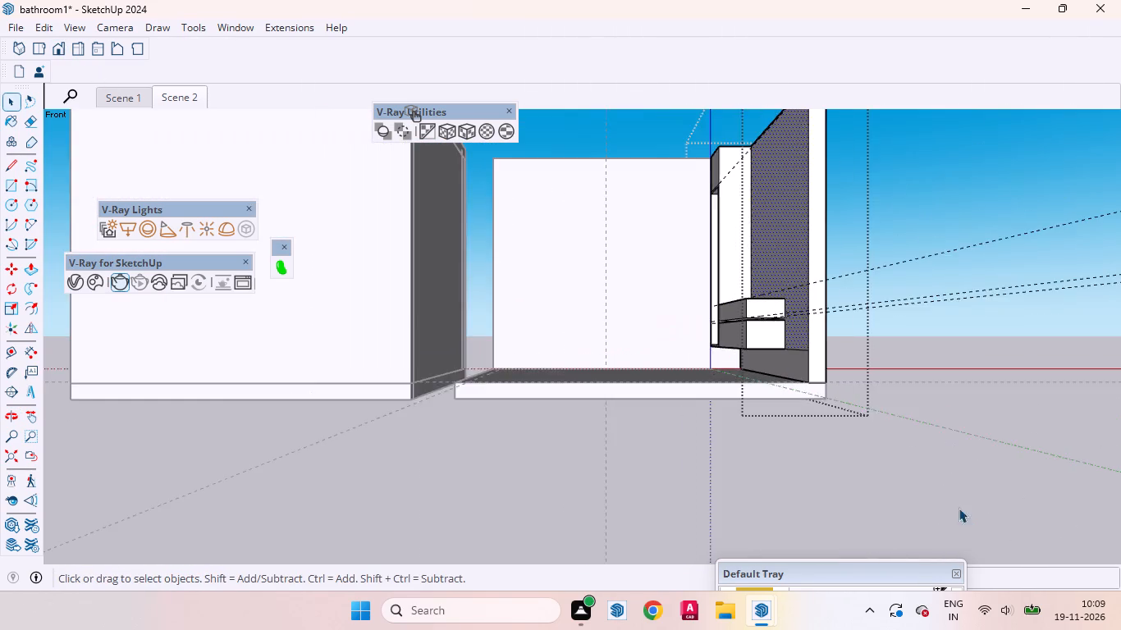
scroll(870, 431, down, 4)
scroll(709, 280, up, 9)
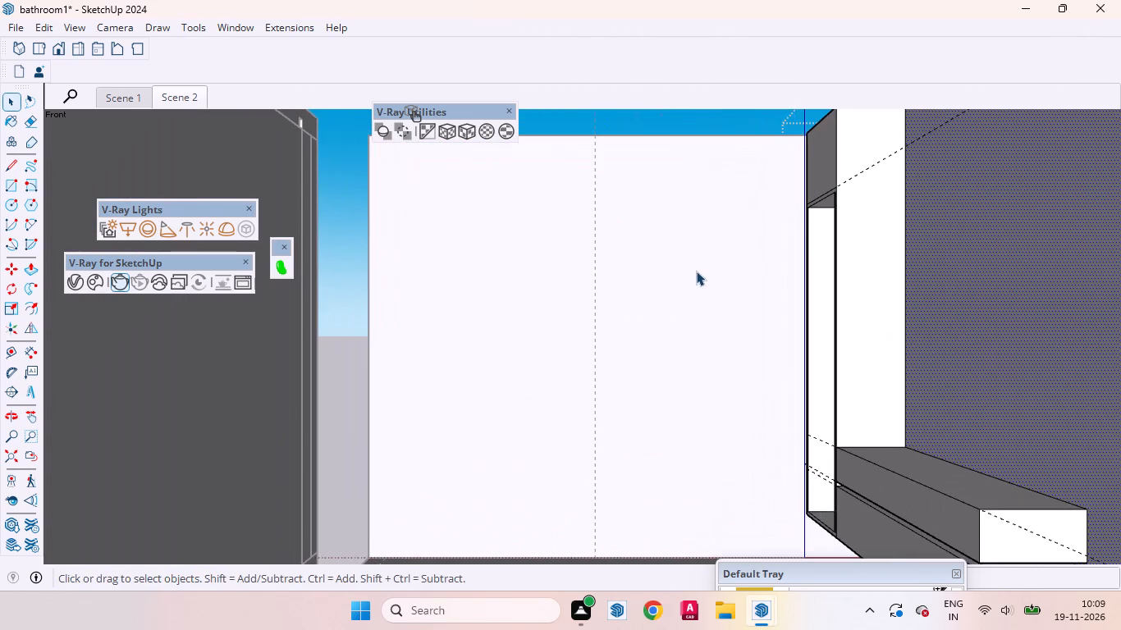
scroll(895, 254, down, 2)
scroll(648, 261, up, 1)
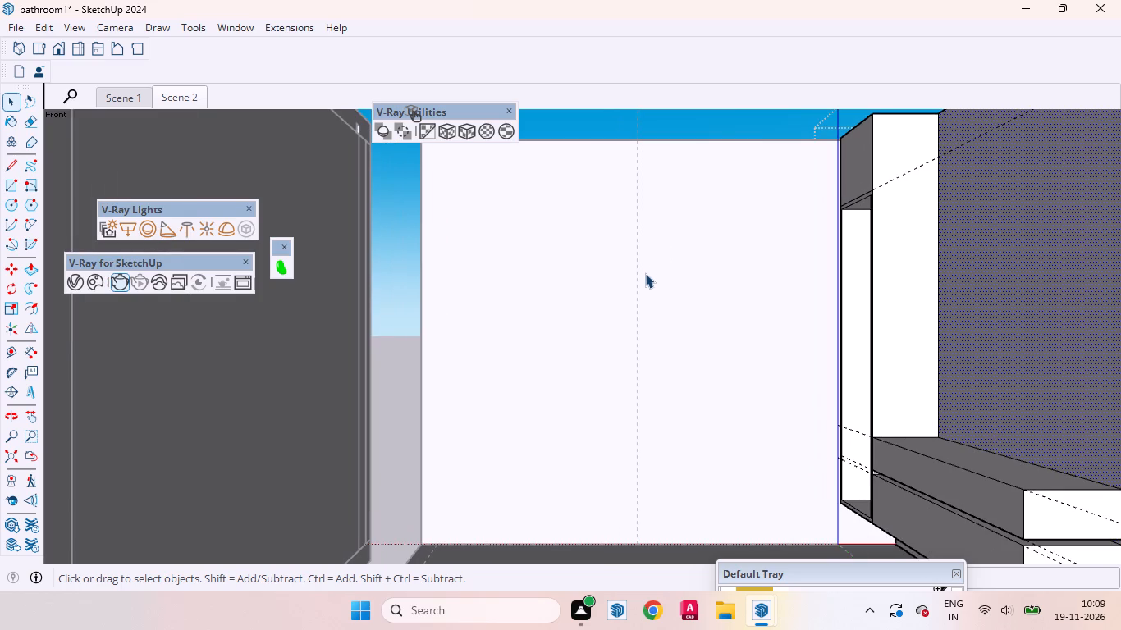
scroll(792, 253, down, 3)
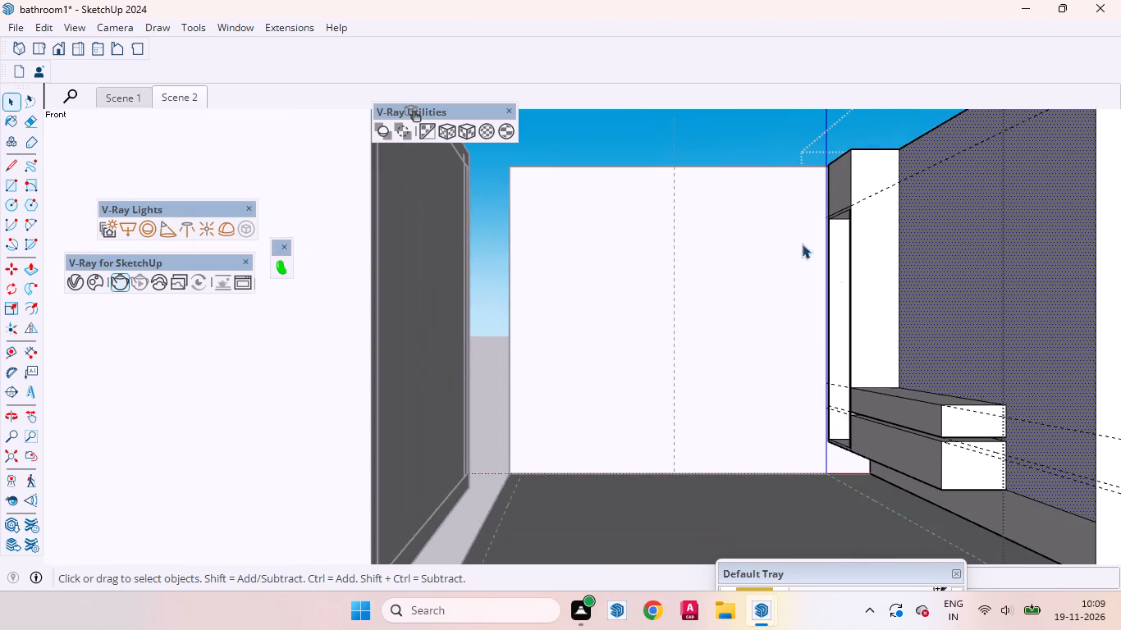
scroll(963, 464, up, 20)
scroll(963, 464, up, 1)
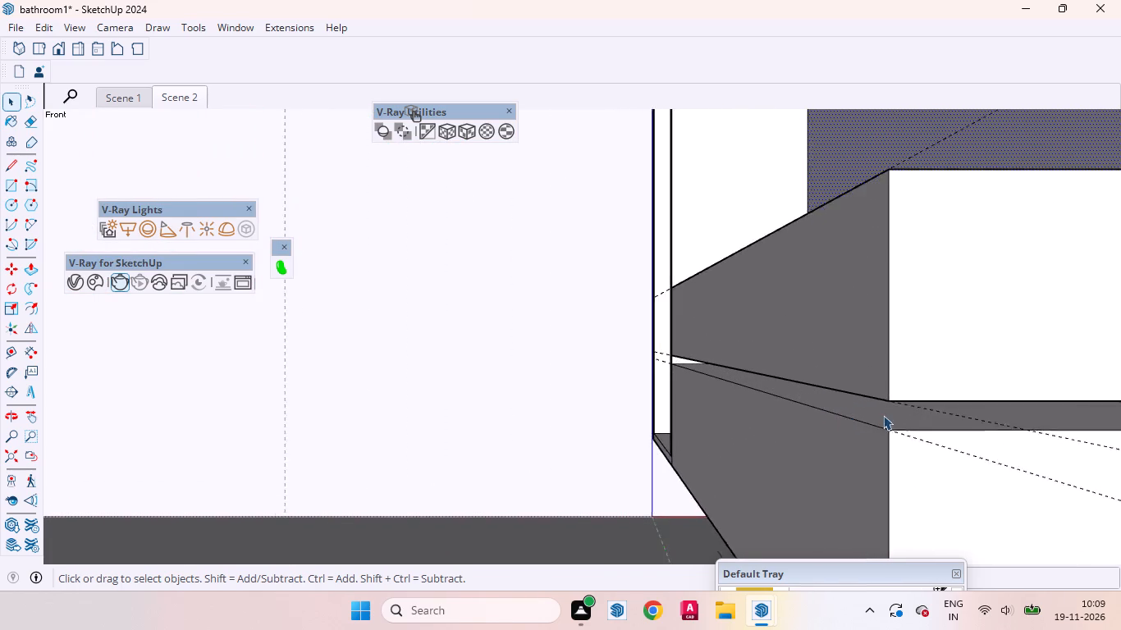
scroll(883, 415, up, 2)
middle_drag(947, 433, 929, 367)
scroll(922, 407, up, 4)
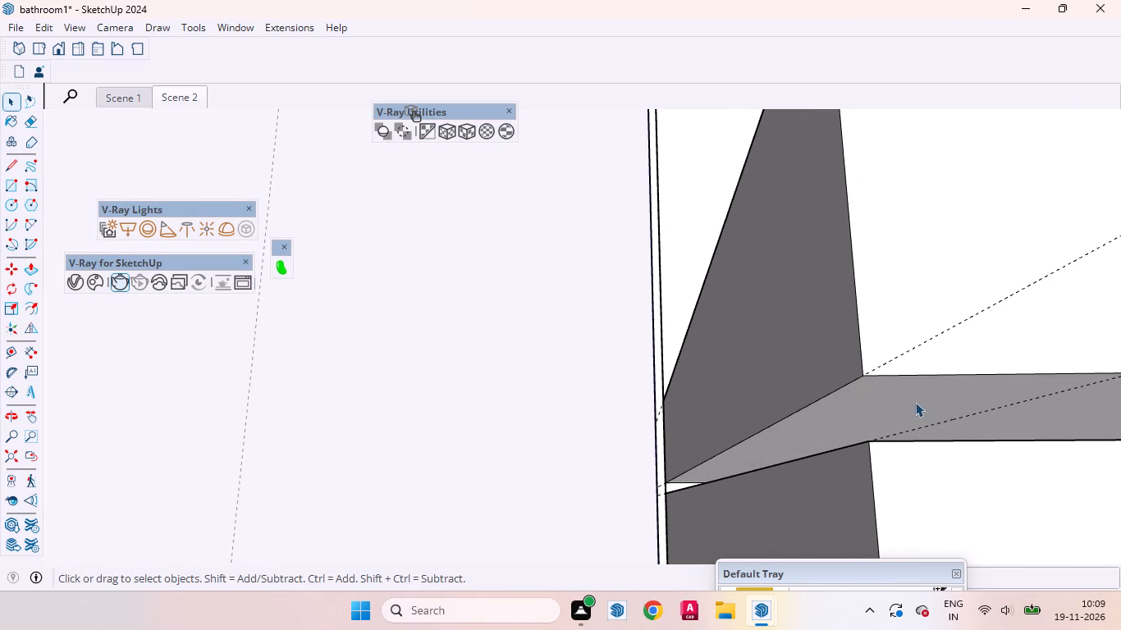
Push/Pull the selected horizontal face of the groove between the counter blocks by 0.6", and leave the group.
click(903, 399)
key(p)
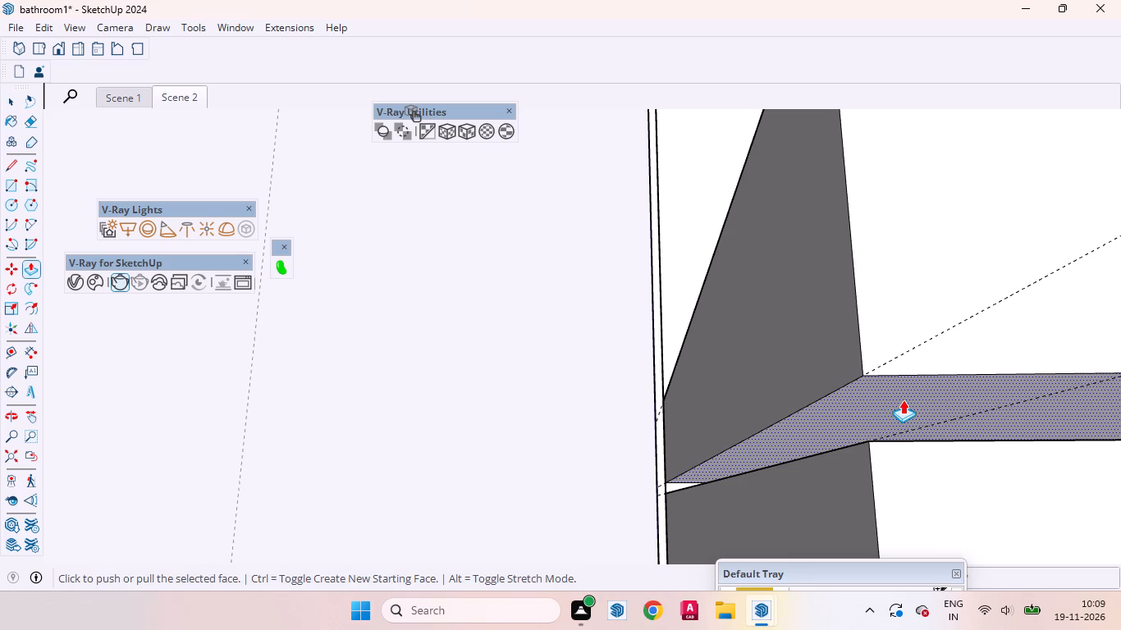
click(903, 399)
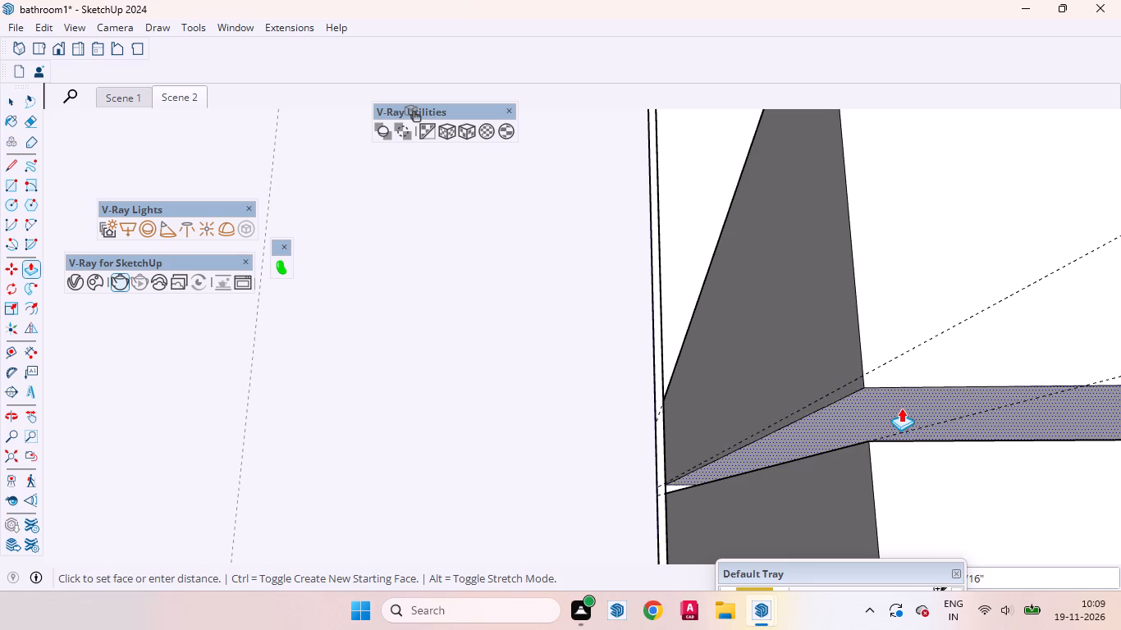
key(0)
text(.6)
key(Return)
key(space)
middle_drag(695, 343, 718, 377)
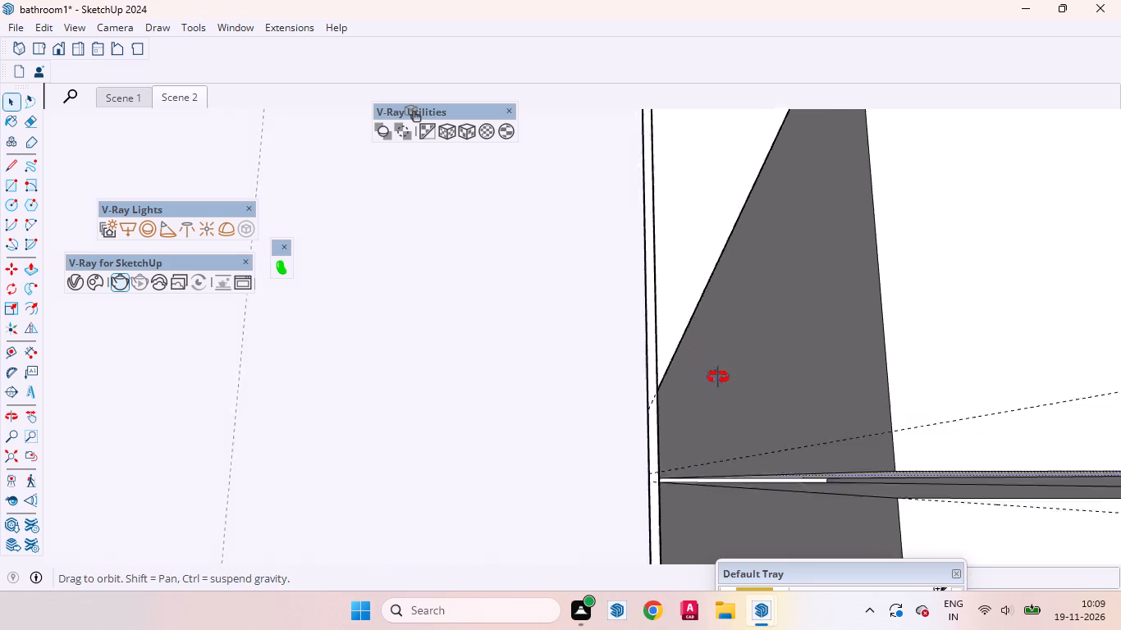
middle_drag(718, 377, 754, 429)
scroll(763, 322, down, 20)
scroll(763, 322, down, 2)
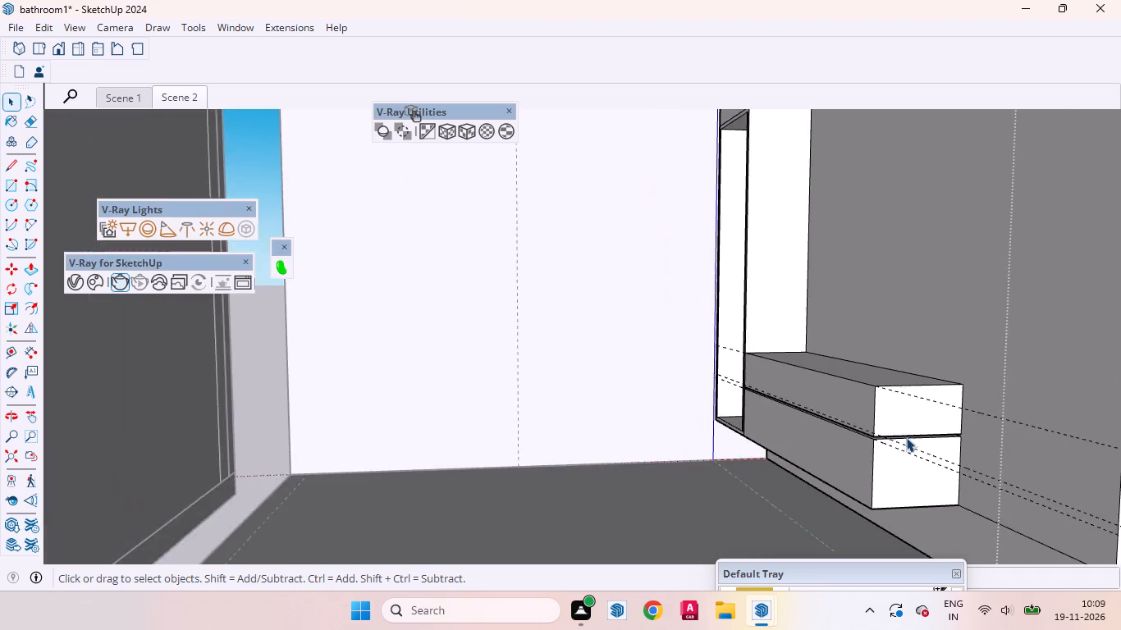
scroll(906, 437, down, 2)
click(1092, 363)
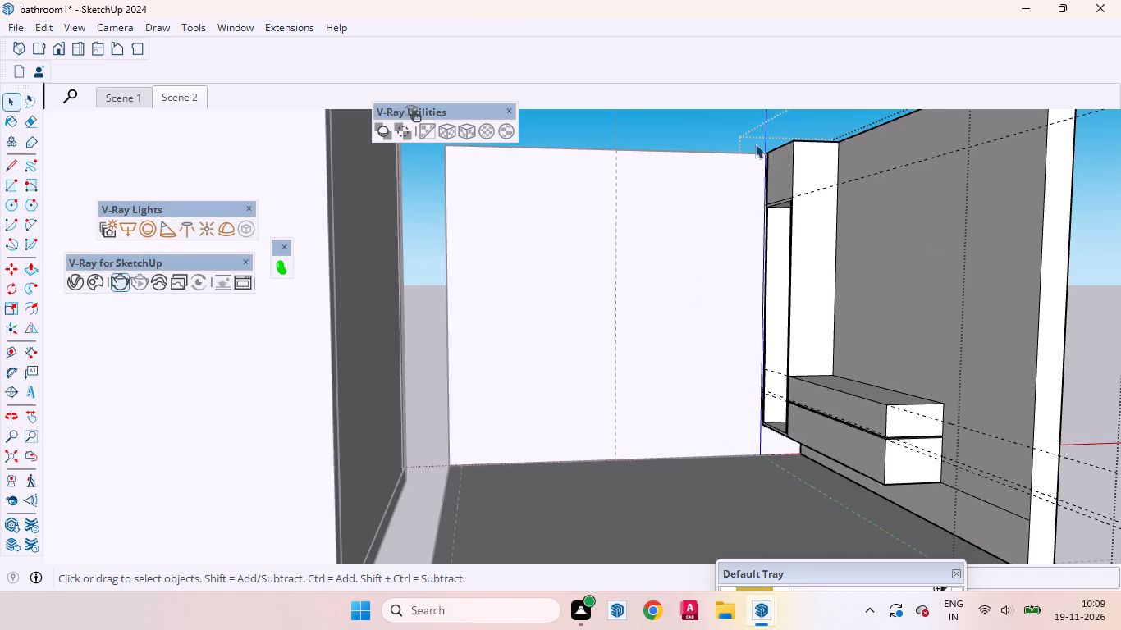
double_click(679, 129)
Examine the room's walls, niche column and counter unit from inside the room and from above.
middle_drag(615, 285, 582, 286)
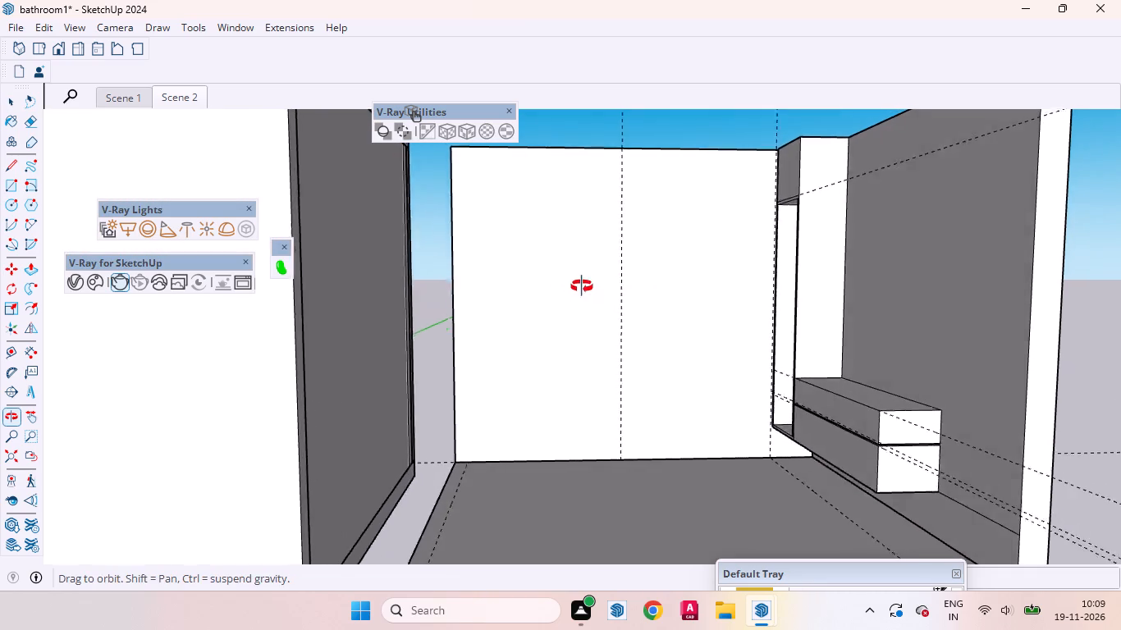
middle_drag(582, 286, 560, 279)
middle_drag(575, 262, 558, 266)
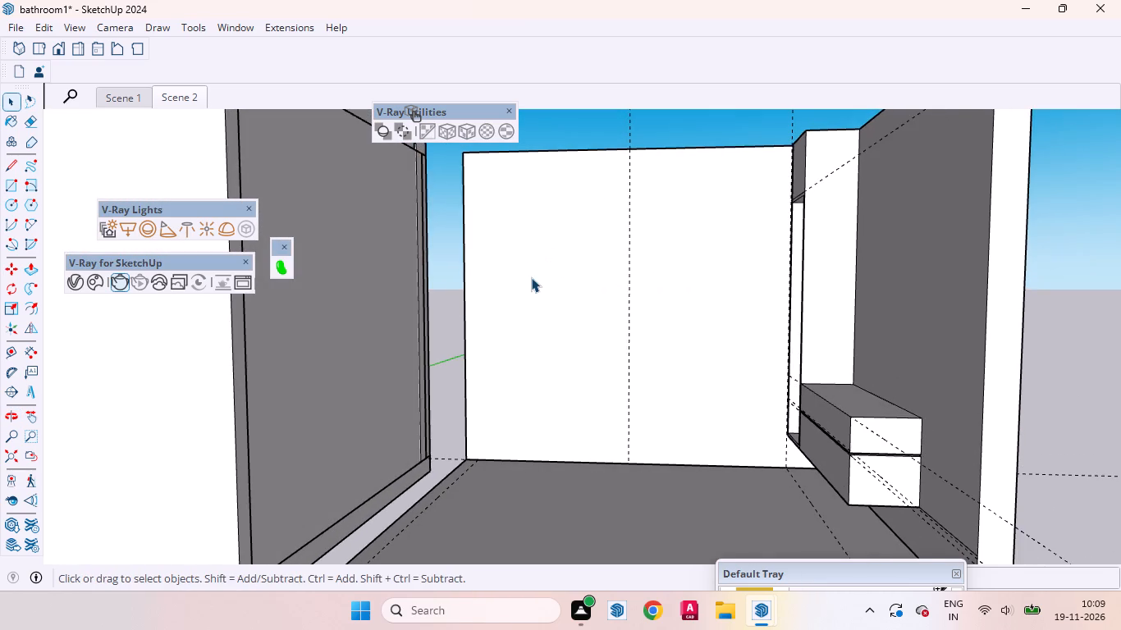
scroll(531, 278, up, 3)
scroll(579, 299, down, 2)
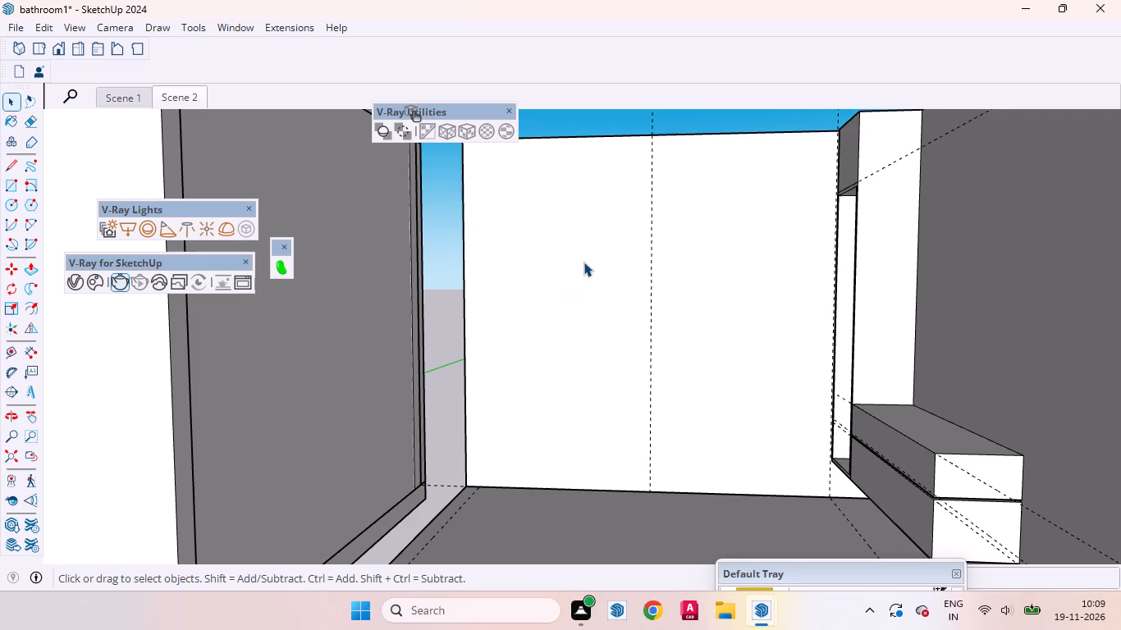
scroll(835, 378, down, 4)
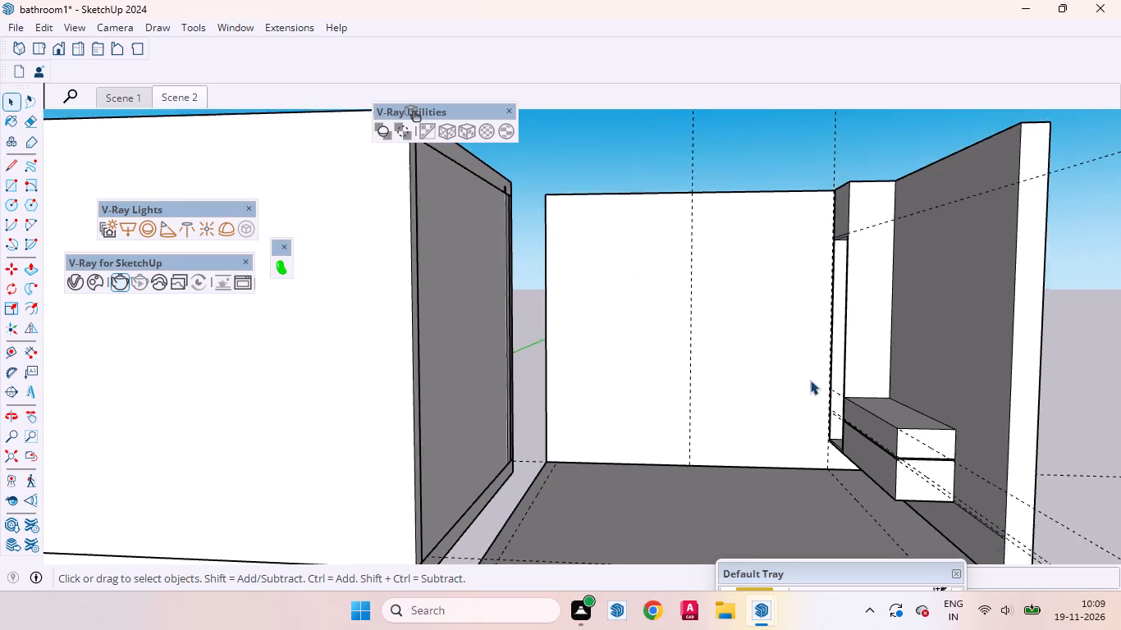
middle_drag(846, 422, 1120, 521)
scroll(825, 224, up, 9)
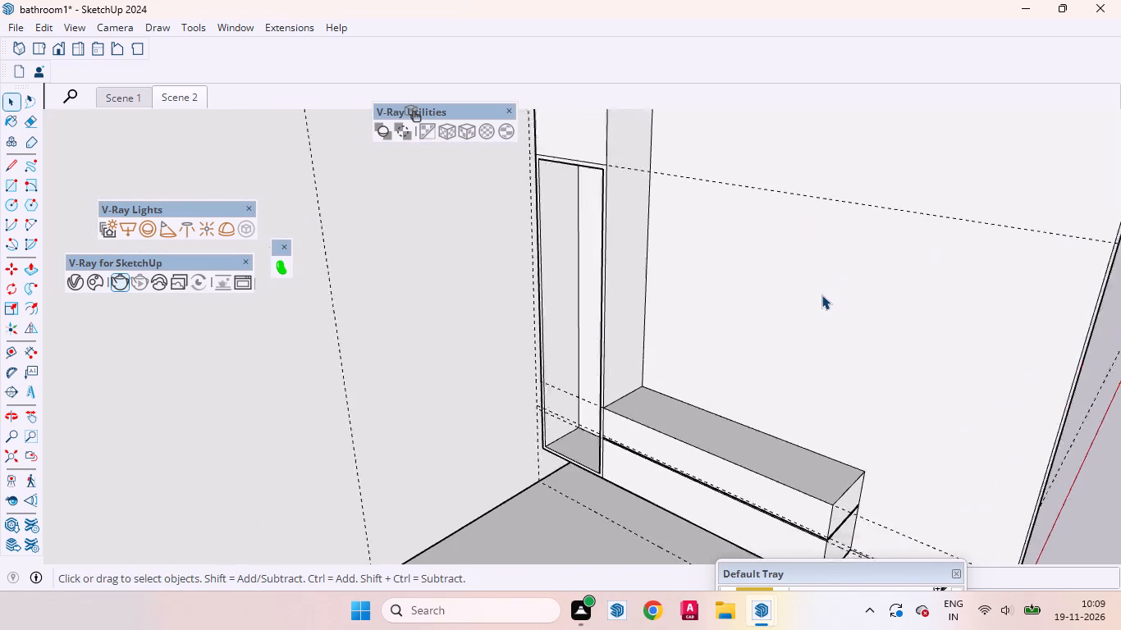
scroll(821, 294, up, 1)
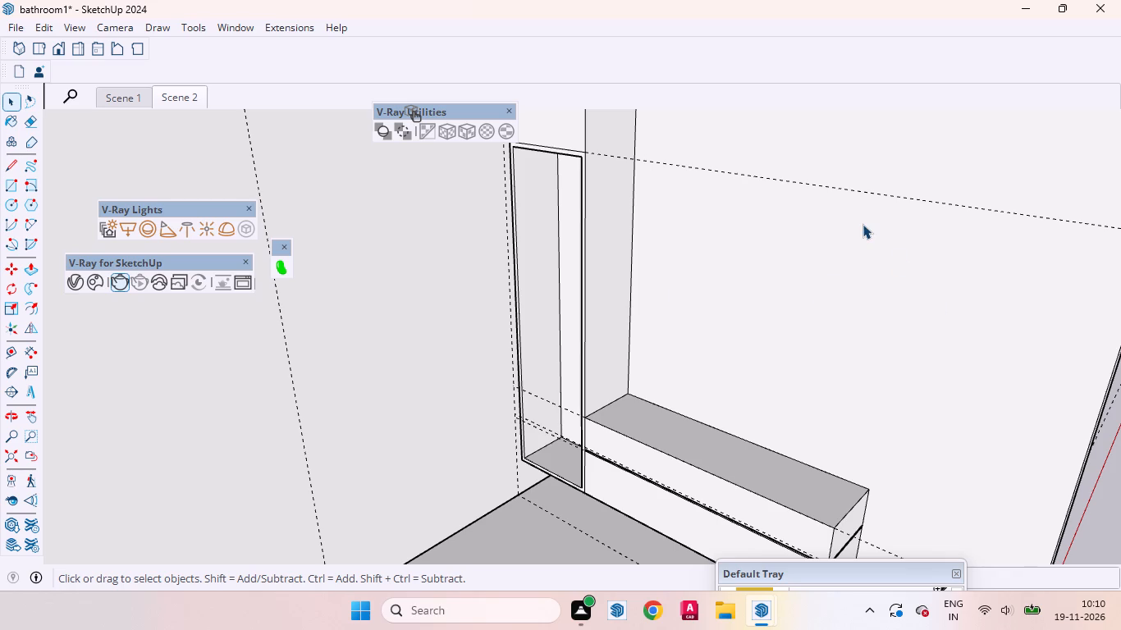
middle_drag(721, 309, 785, 278)
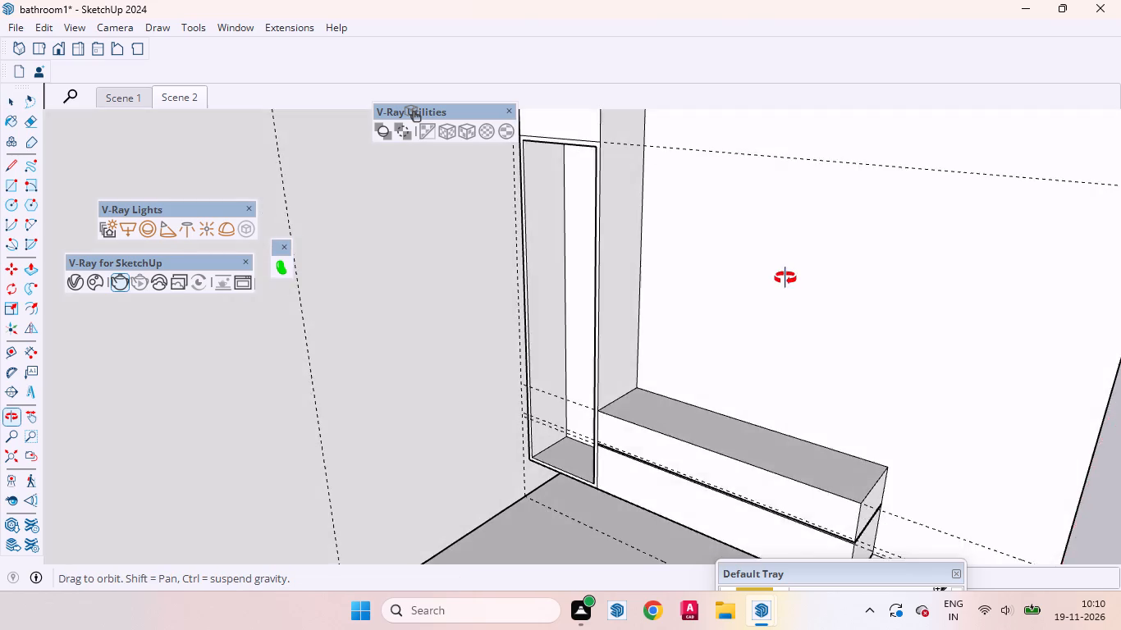
middle_drag(785, 278, 844, 386)
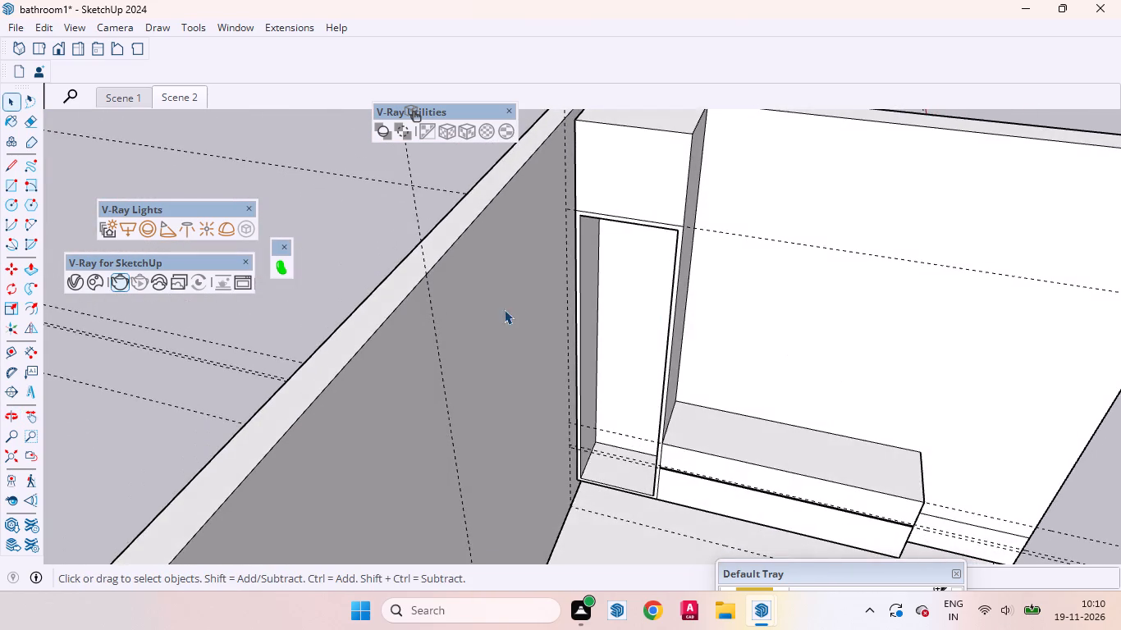
scroll(486, 308, up, 1)
scroll(484, 308, down, 10)
middle_drag(707, 390, 727, 357)
scroll(696, 377, up, 3)
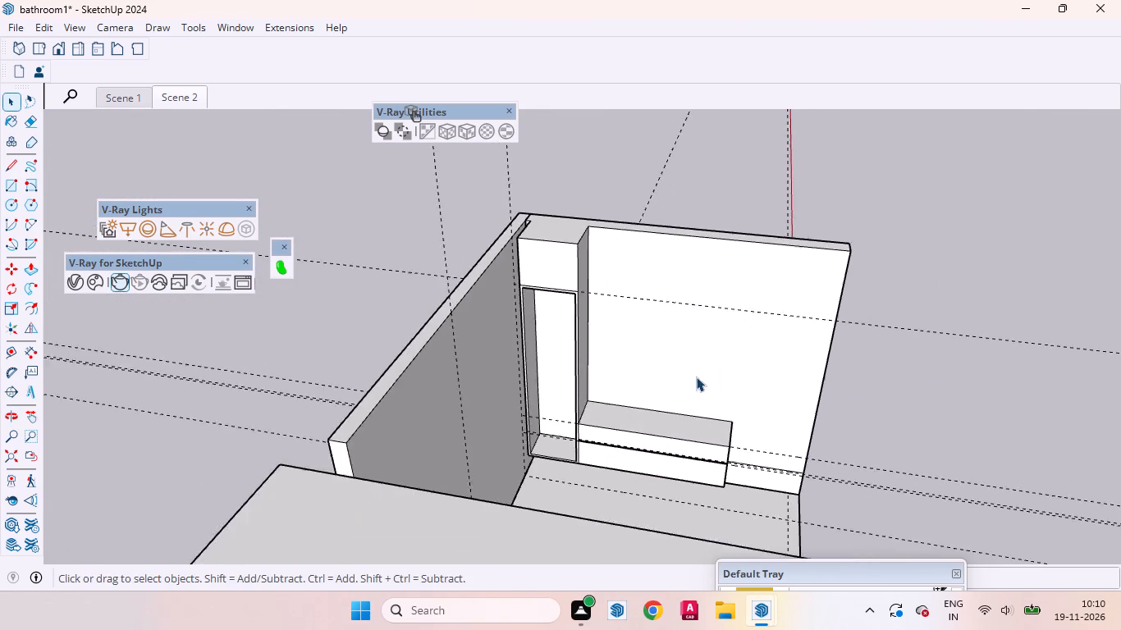
Place a vertical guide on the rear wall in line with the counter's free end and another 6" from it towards the niche column.
click(633, 370)
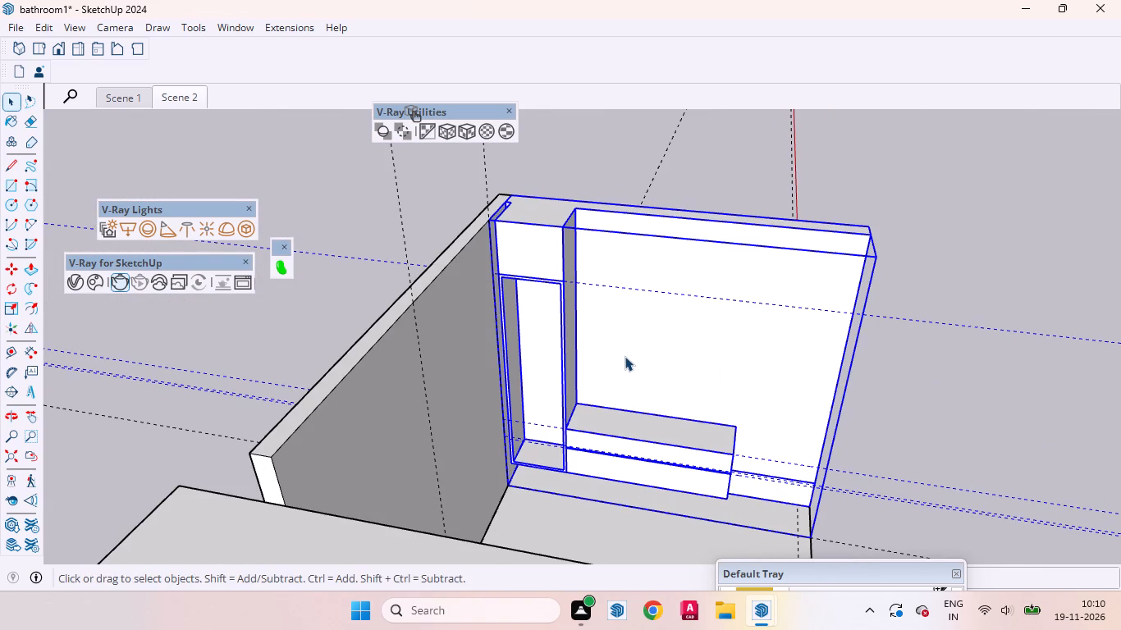
key(t)
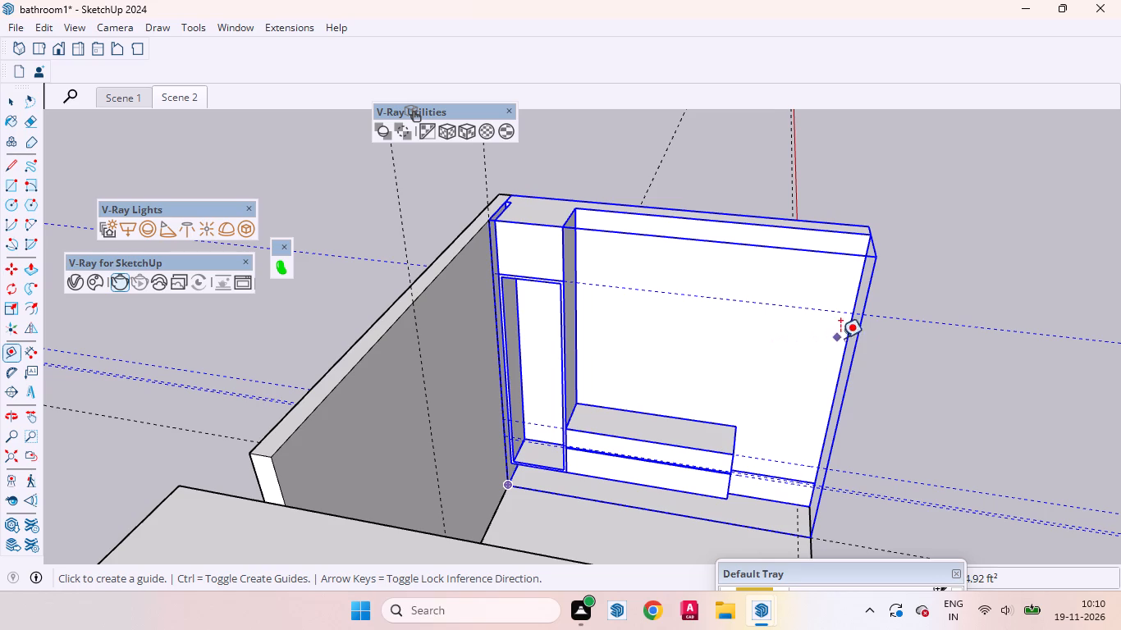
click(844, 336)
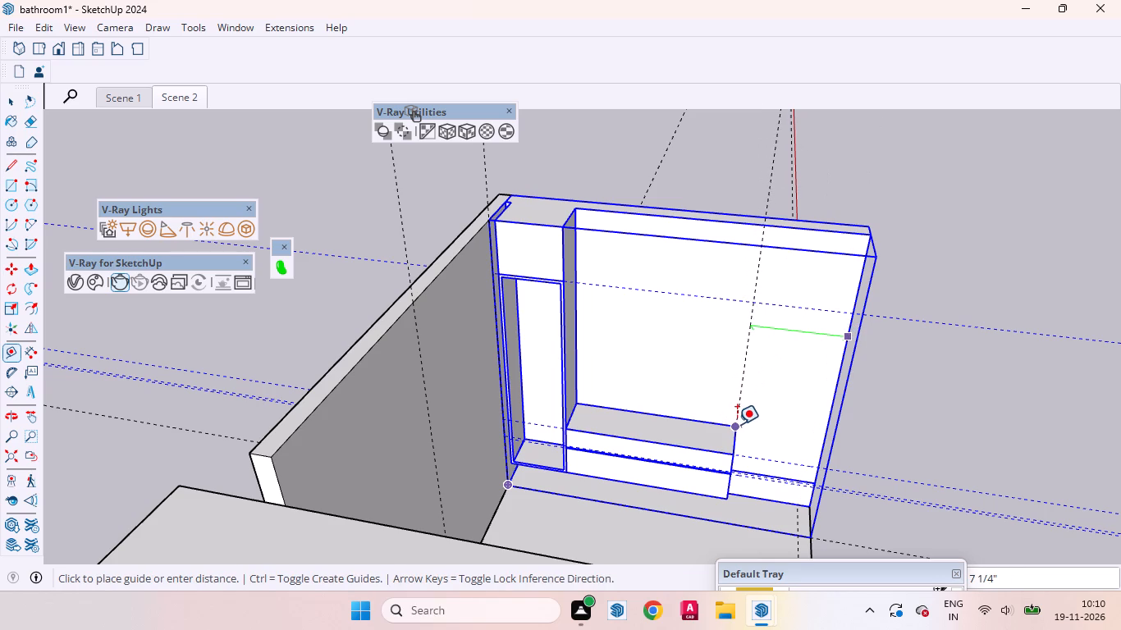
click(737, 424)
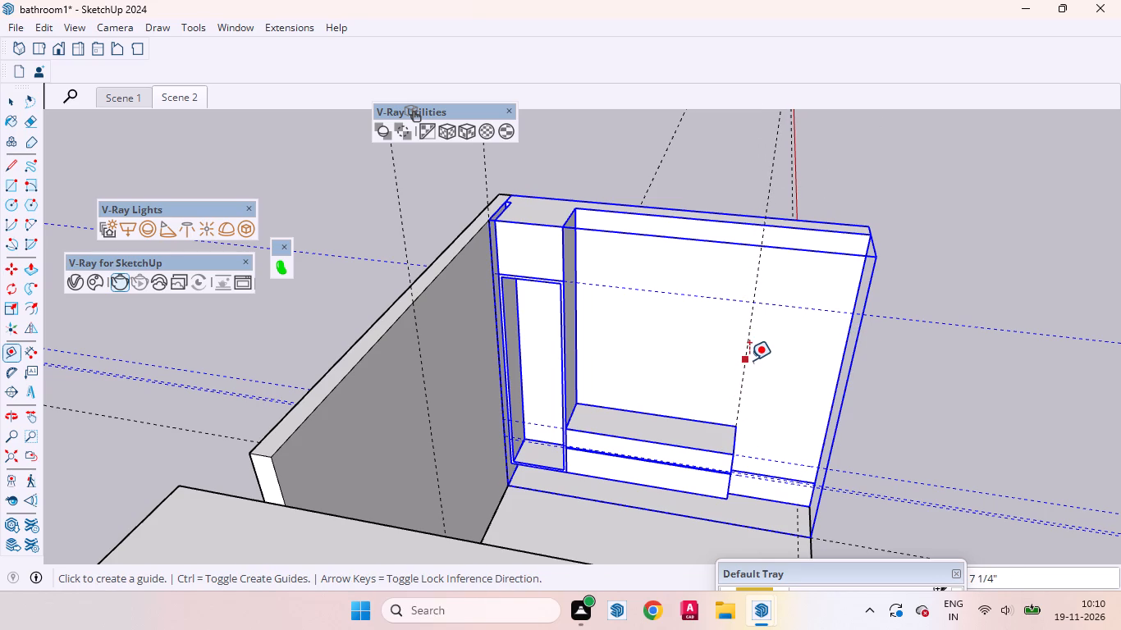
click(749, 327)
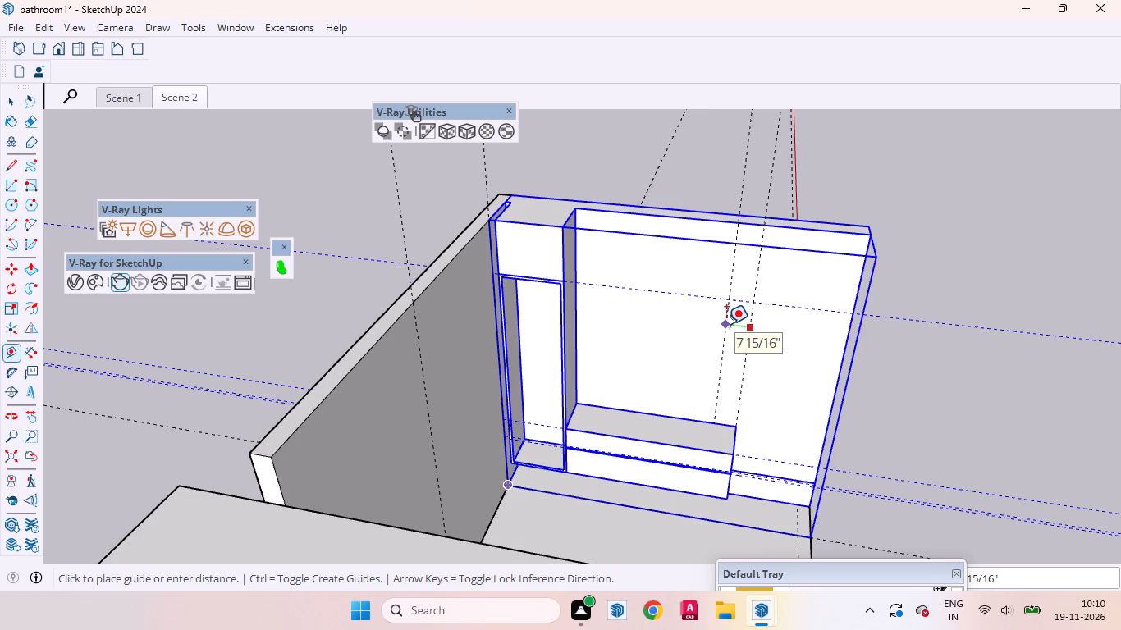
key(6)
key(Return)
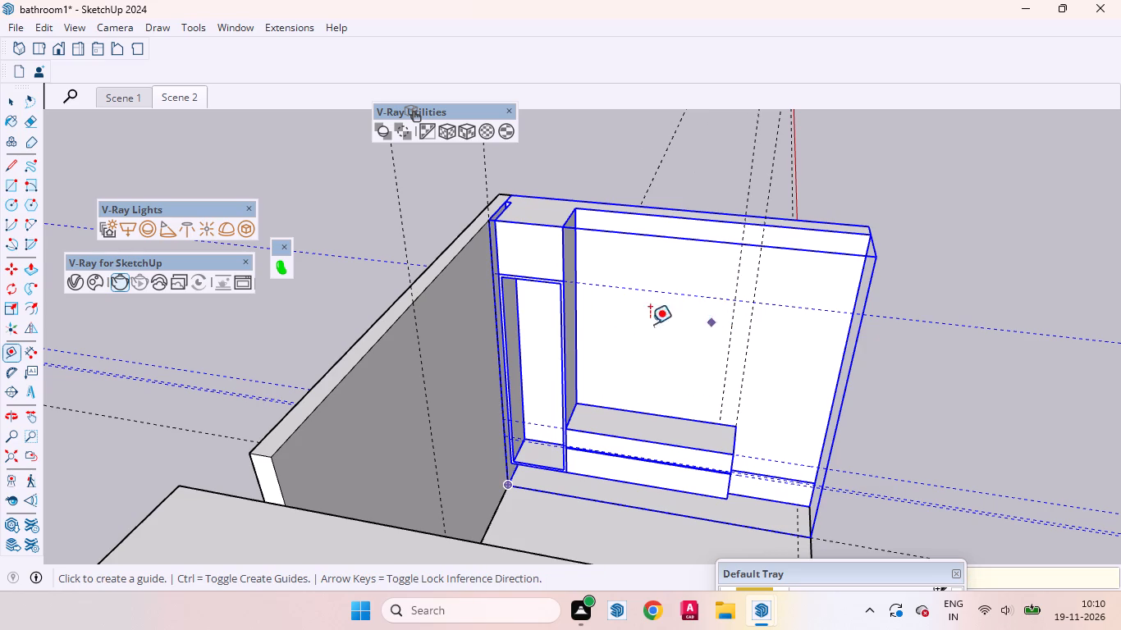
Place two vertical guides on the rear wall beside the niche column, 6" from its side and another 6" further.
click(578, 313)
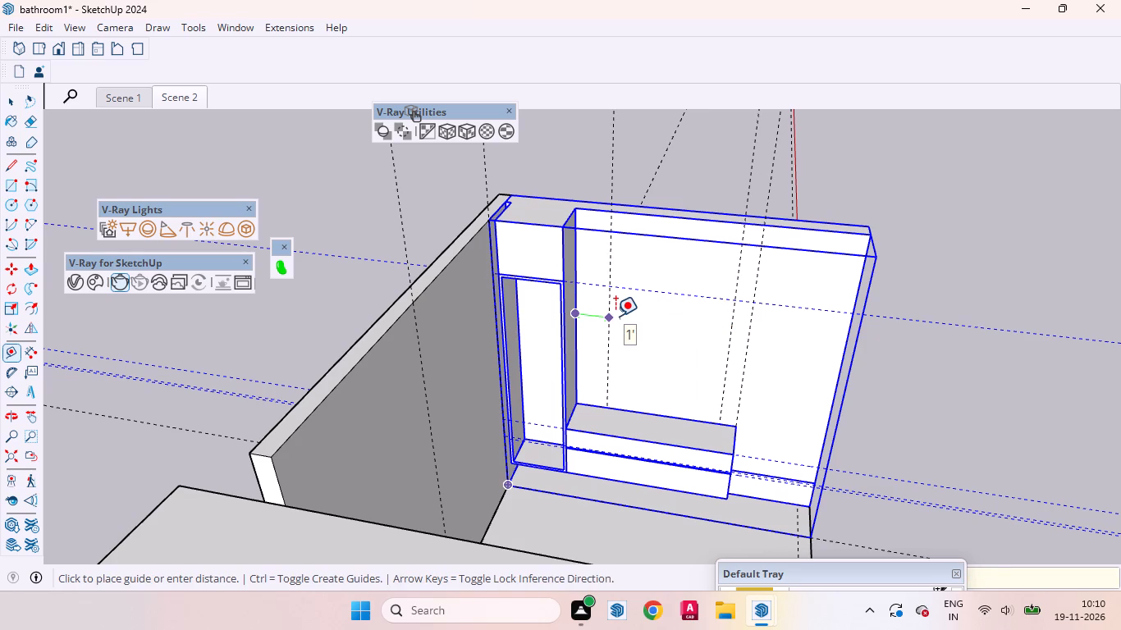
key(6)
key(Return)
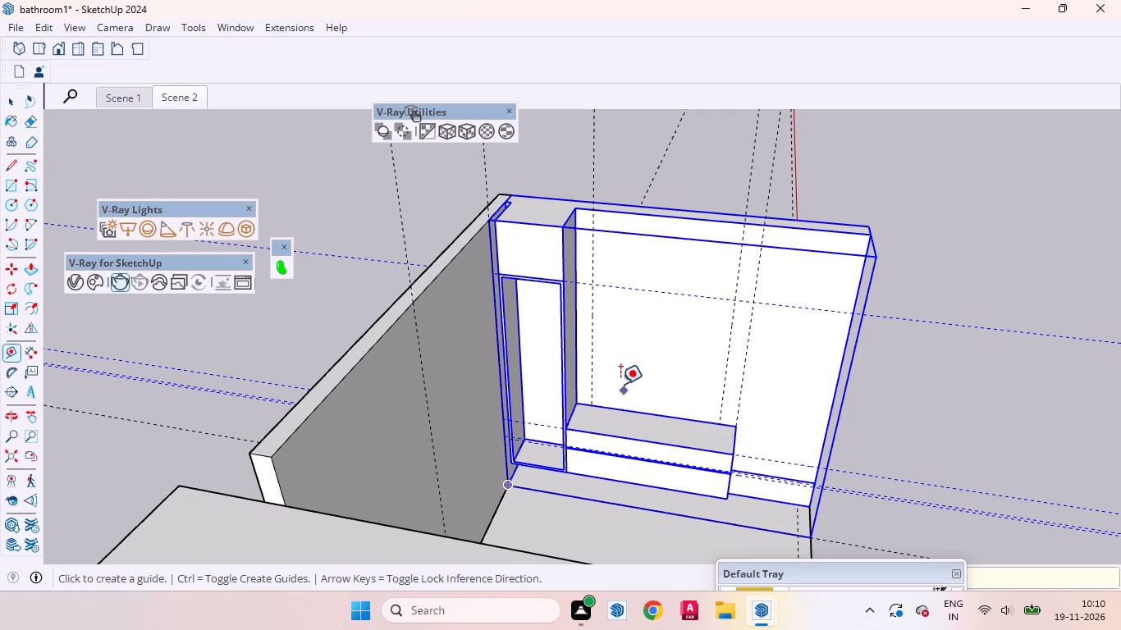
click(592, 335)
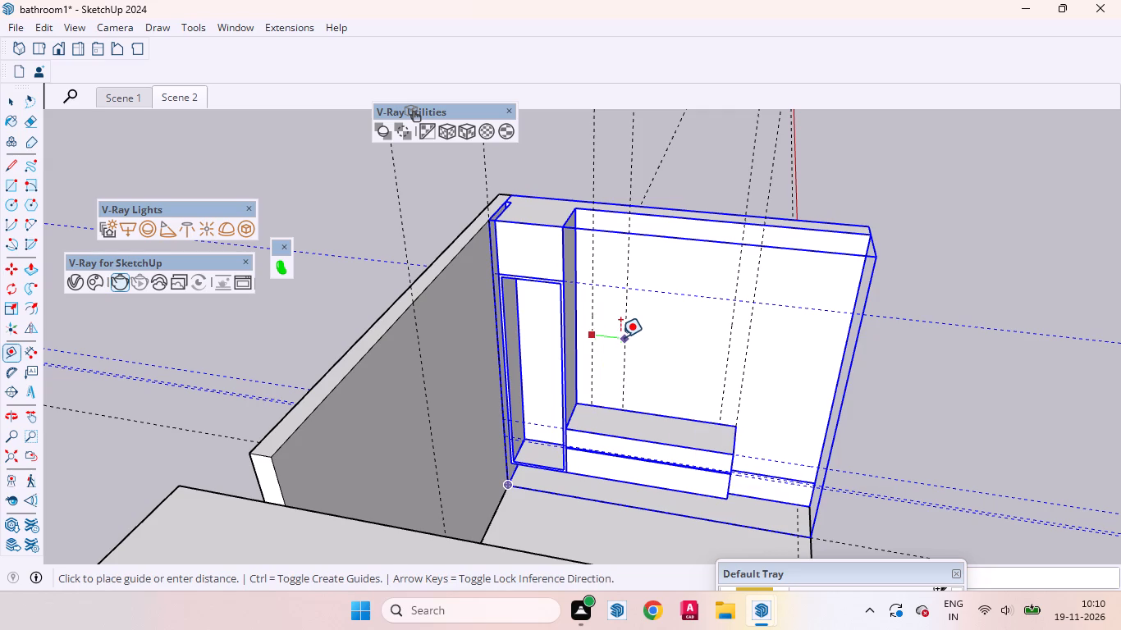
key(6)
key(Return)
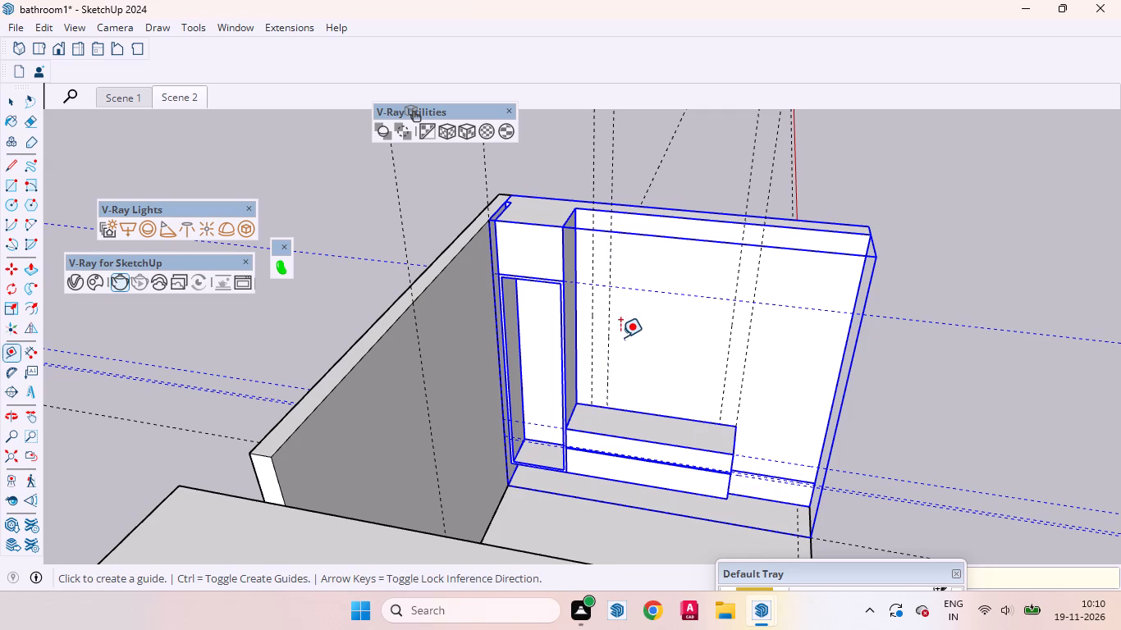
Place a horizontal guide on the rear wall 18" above the counter top and a second one higher, slightly above the niche opening's top.
click(655, 413)
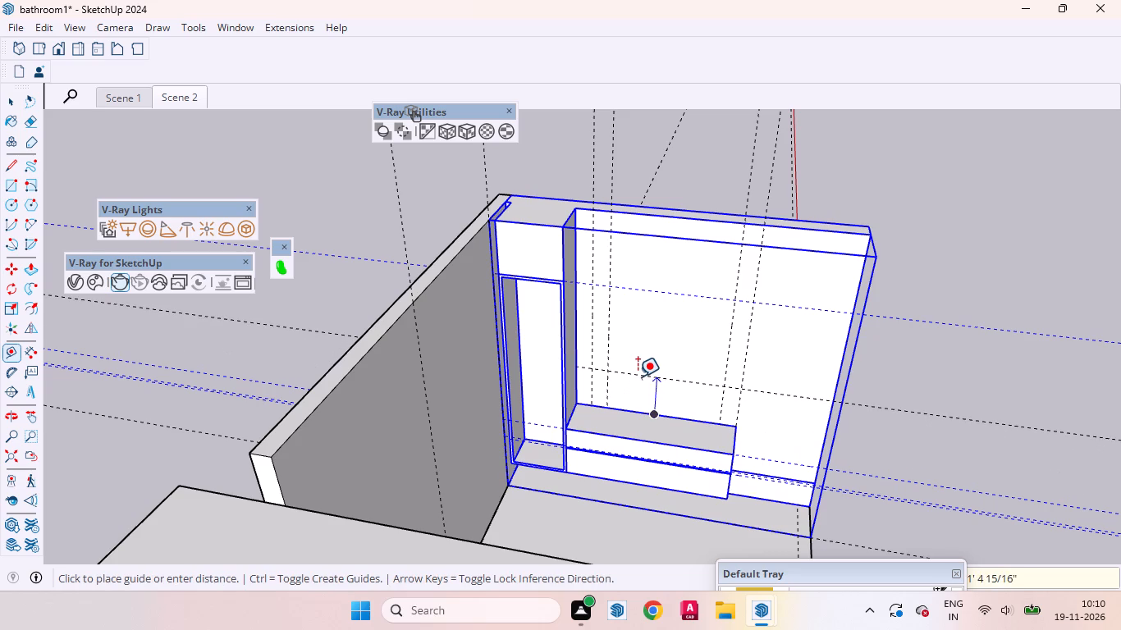
text(18)
key(Return)
middle_drag(673, 386, 609, 349)
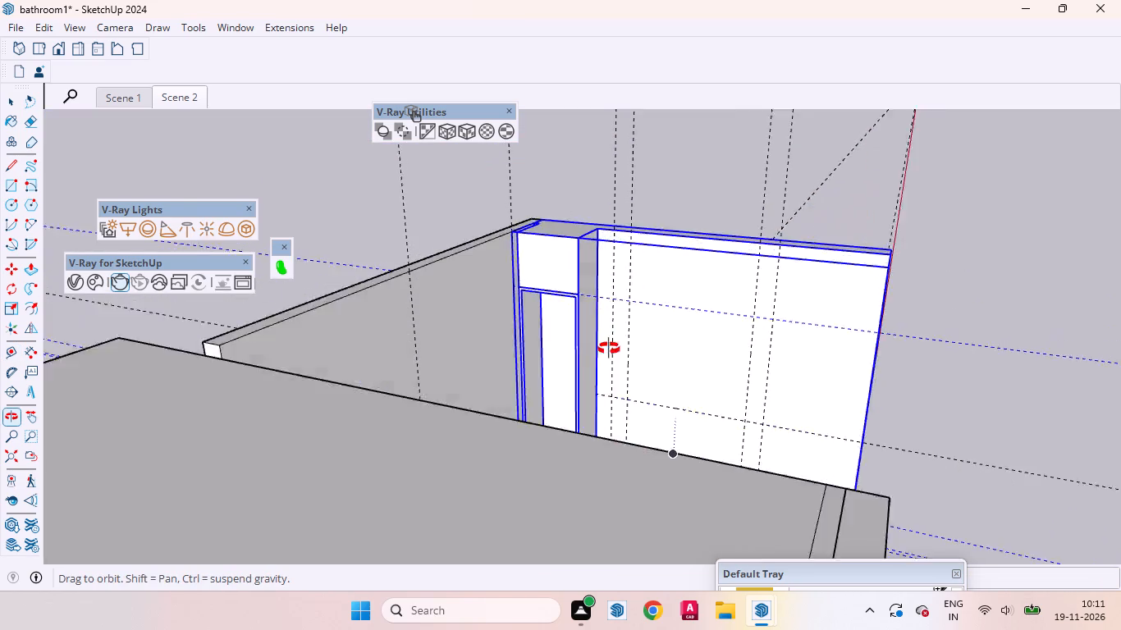
middle_drag(609, 349, 585, 368)
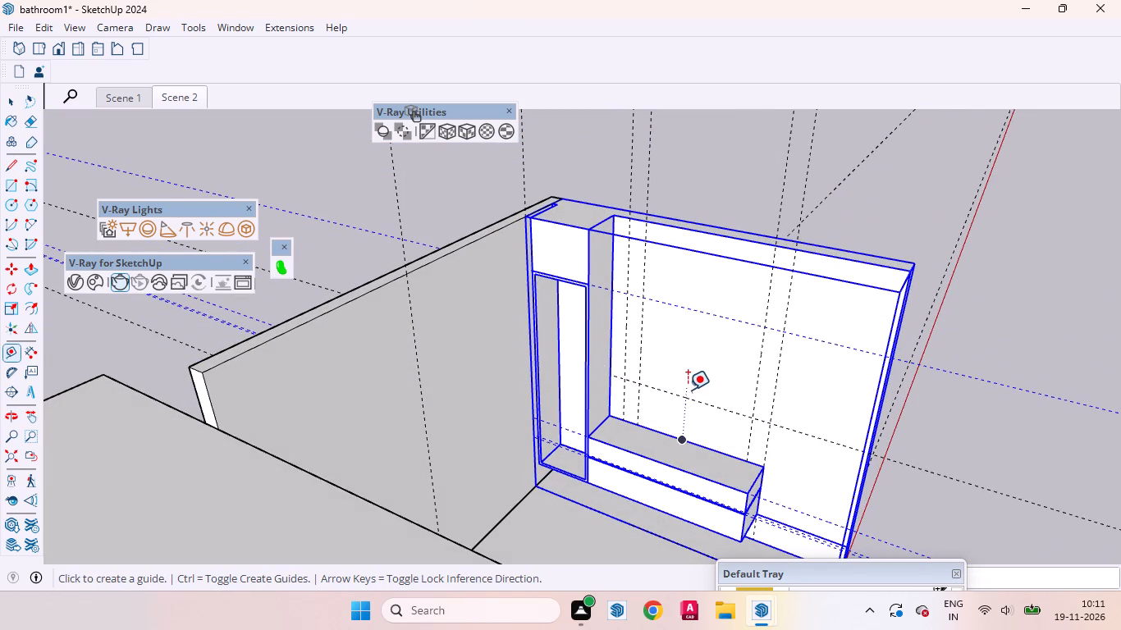
click(693, 397)
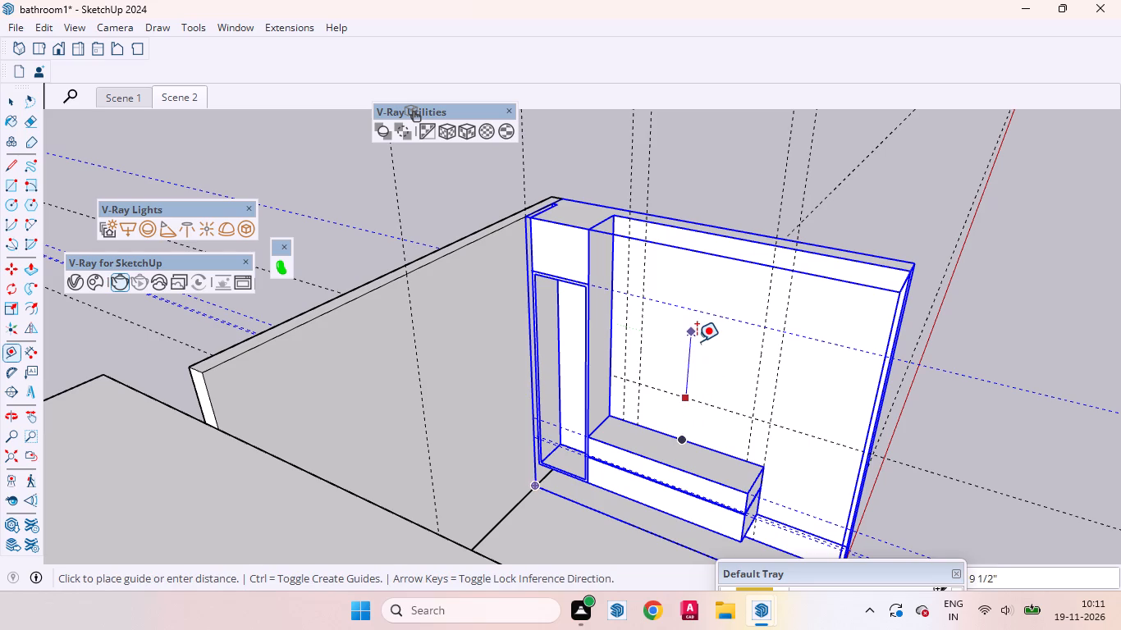
key(space)
key(t)
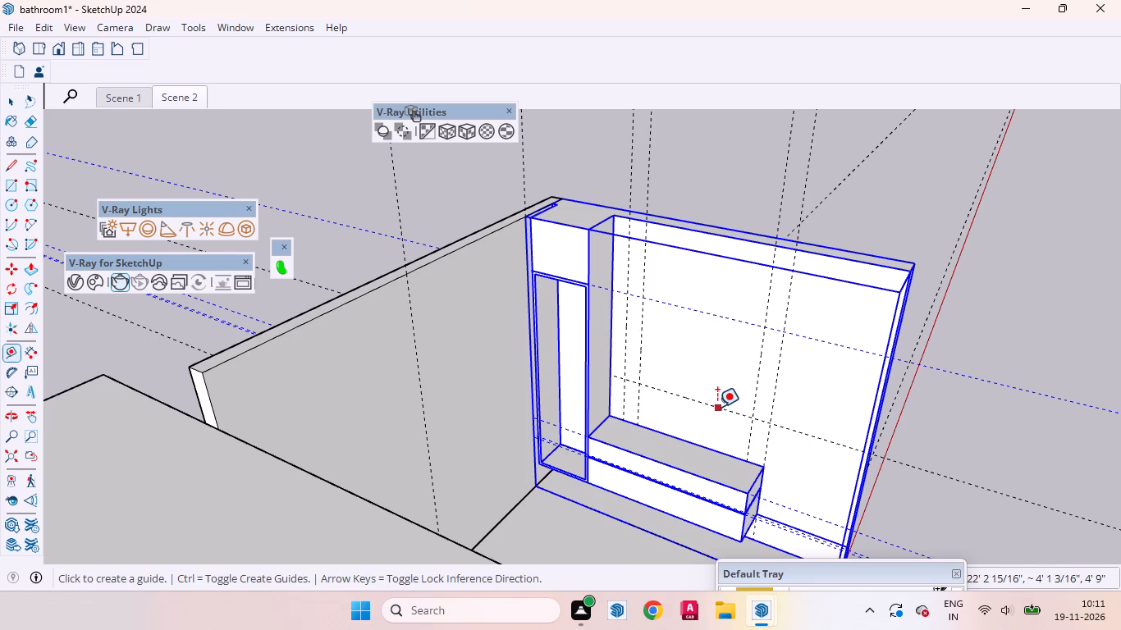
click(717, 407)
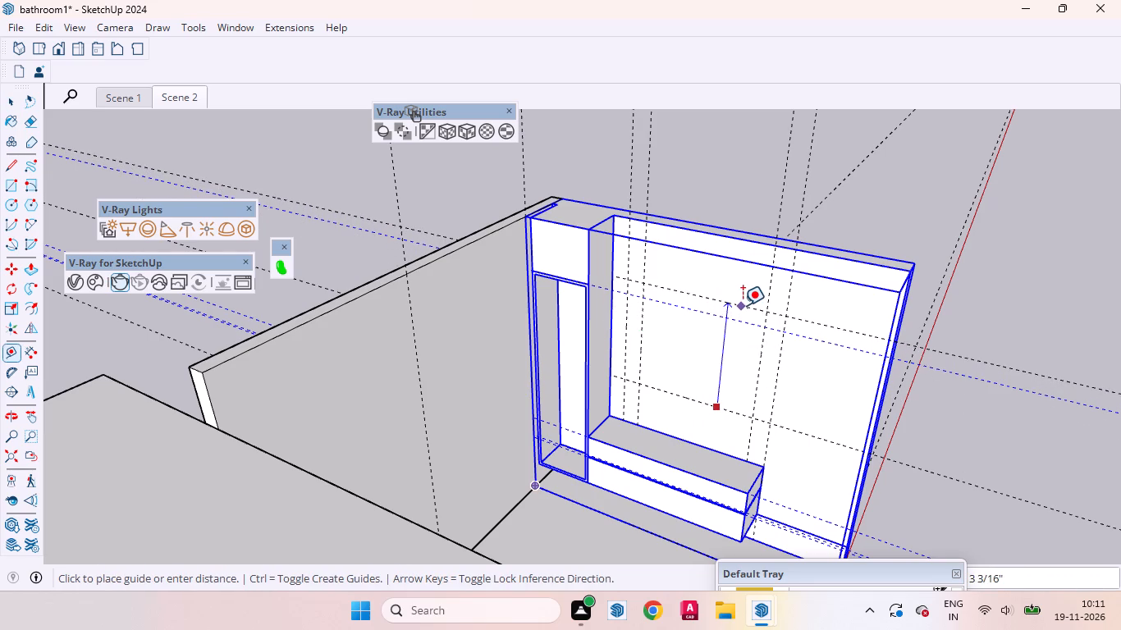
click(743, 305)
key(space)
Start a new group and draw a rectangle about 3' 3 13/16" high and 3' 6 1/4" wide between the rear-wall guides above the counter.
click(703, 369)
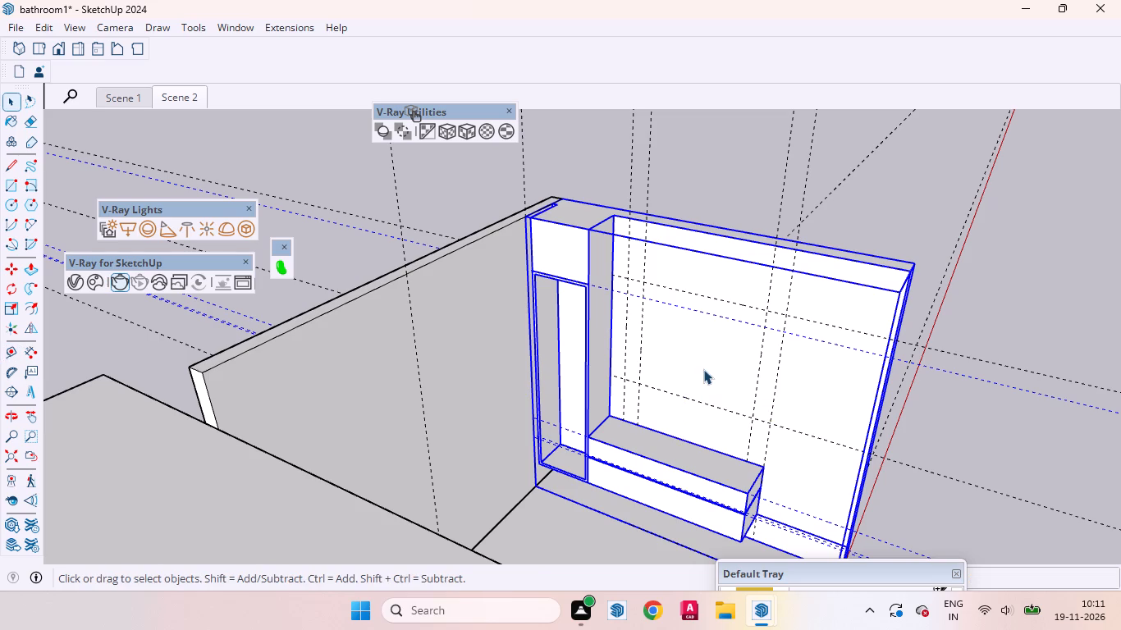
middle_drag(728, 365, 820, 374)
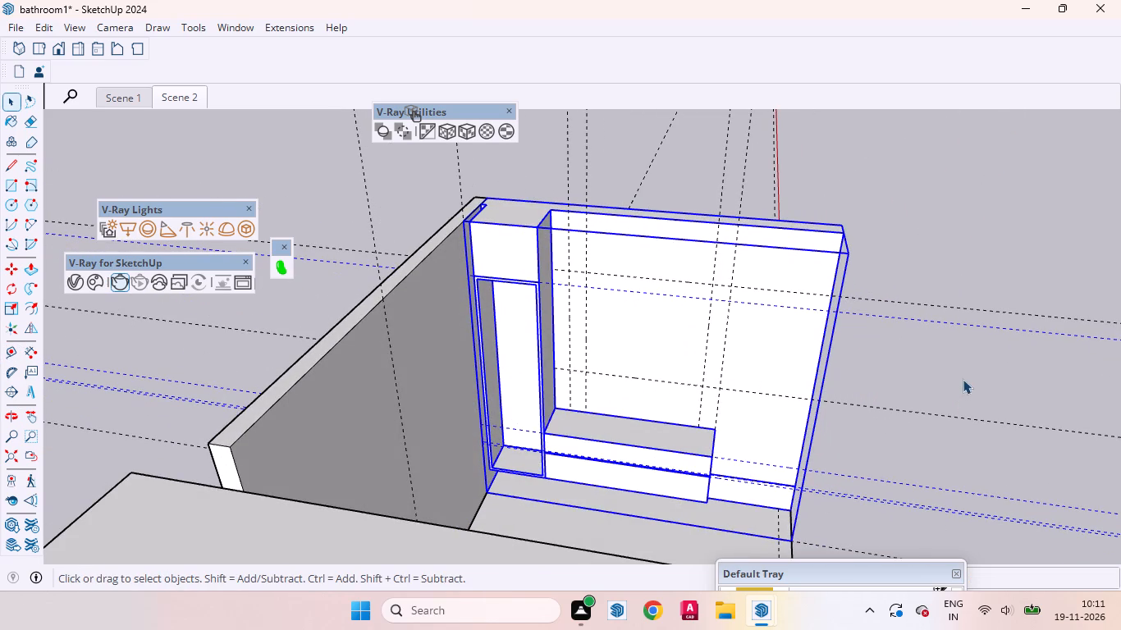
right_click(942, 368)
click(959, 422)
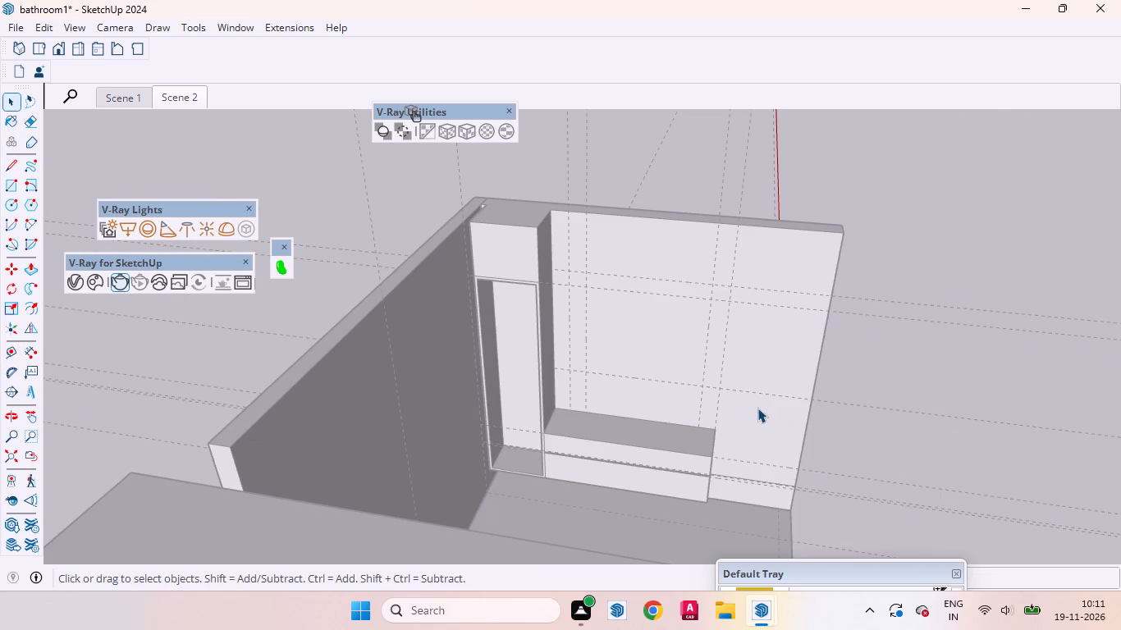
key(r)
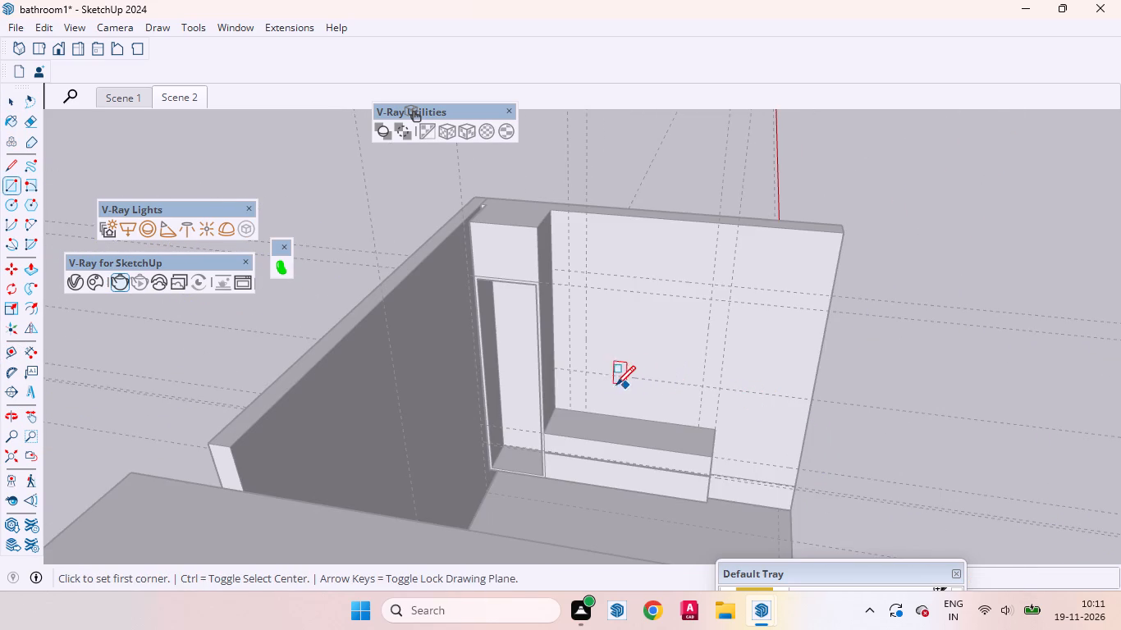
click(589, 370)
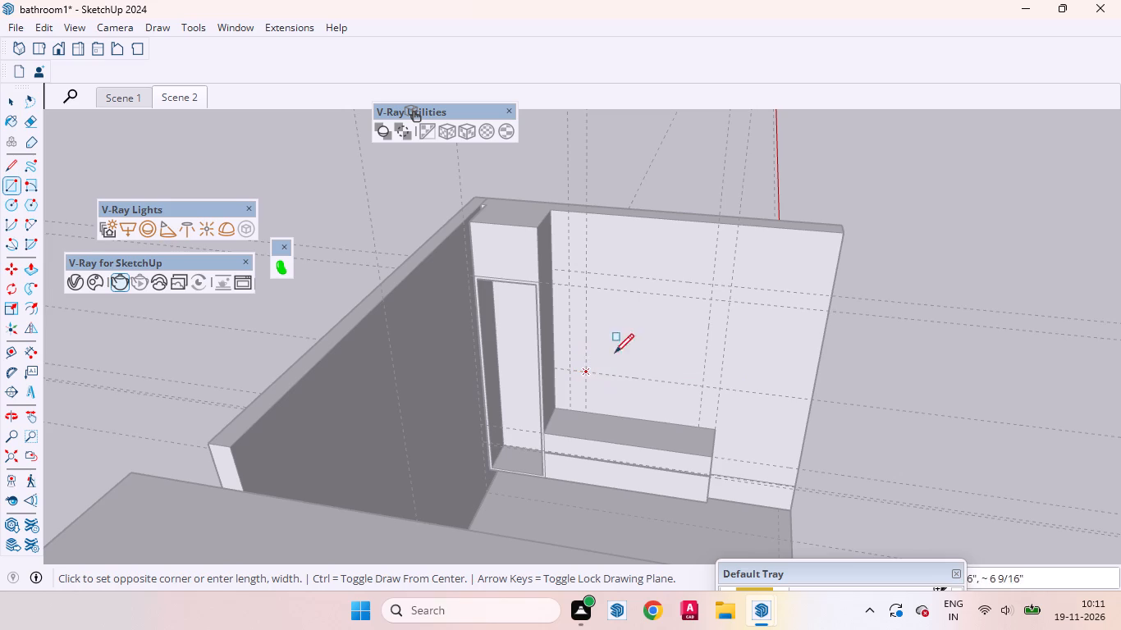
click(710, 285)
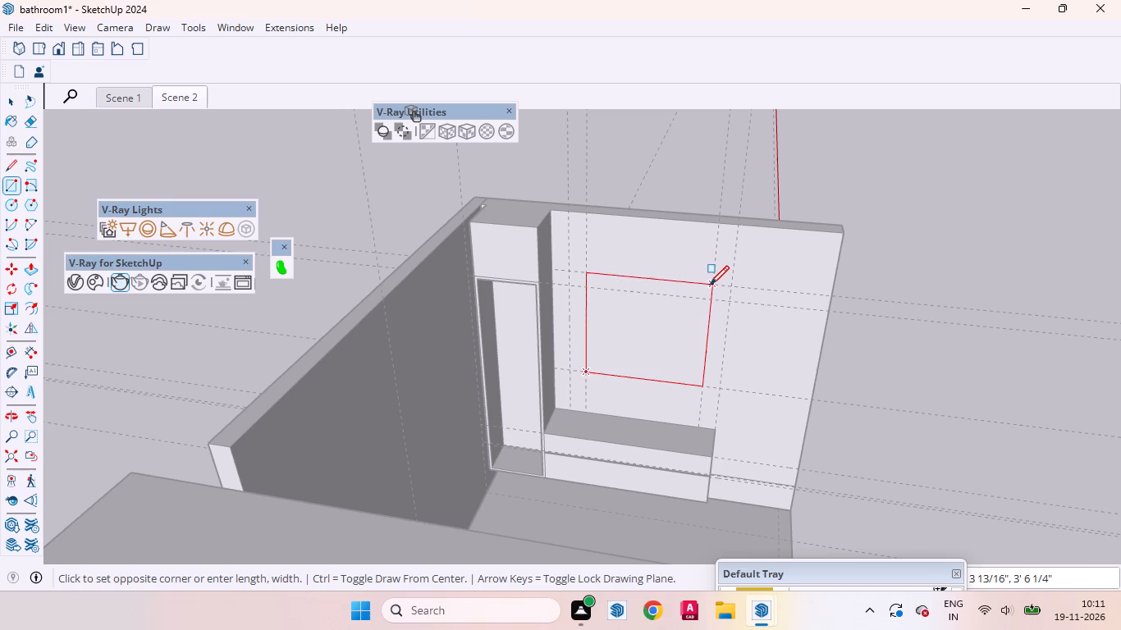
key(space)
Extrude the rear-wall rectangle 25mm outward into a thin panel and leave the group.
middle_drag(714, 377, 420, 292)
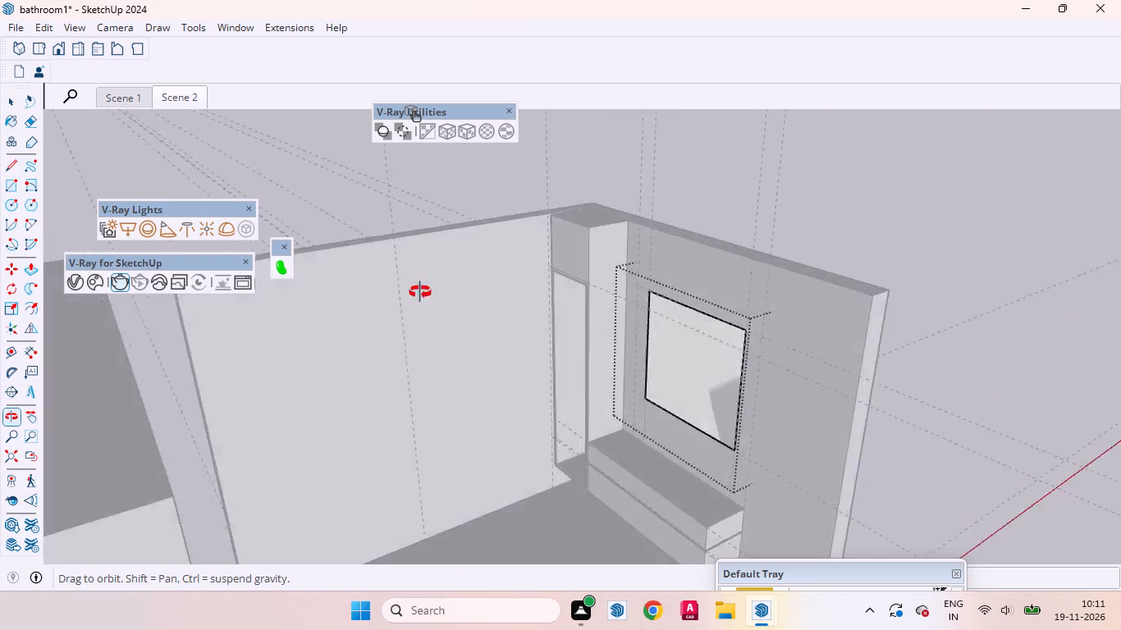
middle_drag(420, 292, 405, 194)
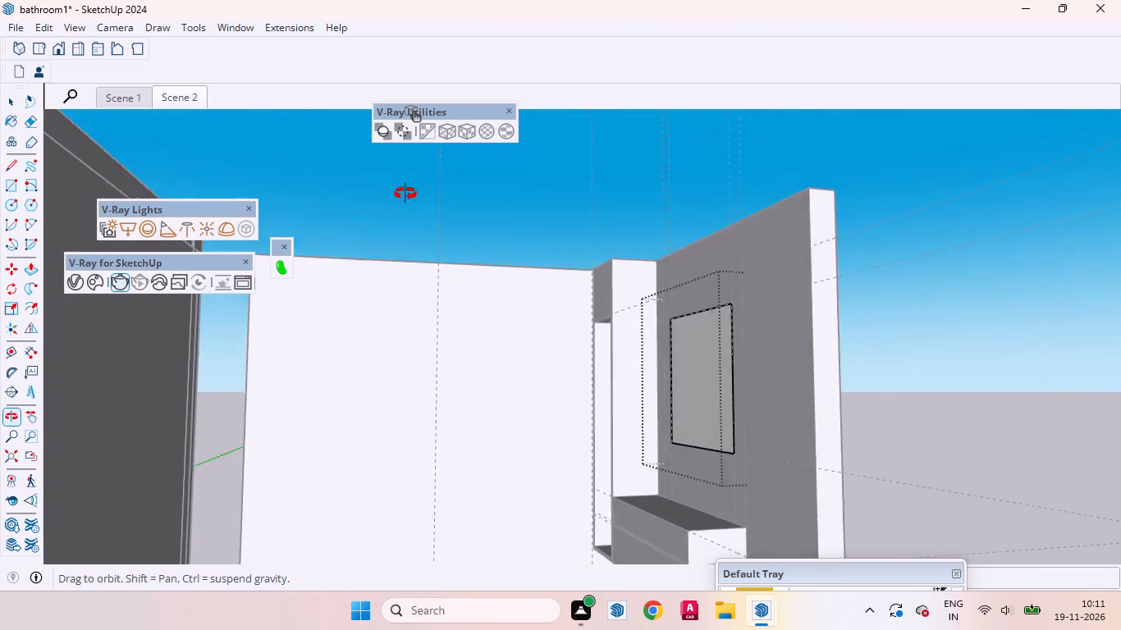
middle_drag(405, 194, 407, 187)
middle_click(408, 185)
middle_drag(408, 185, 412, 221)
middle_click(410, 235)
scroll(410, 237, down, 2)
scroll(464, 290, down, 12)
scroll(629, 415, up, 7)
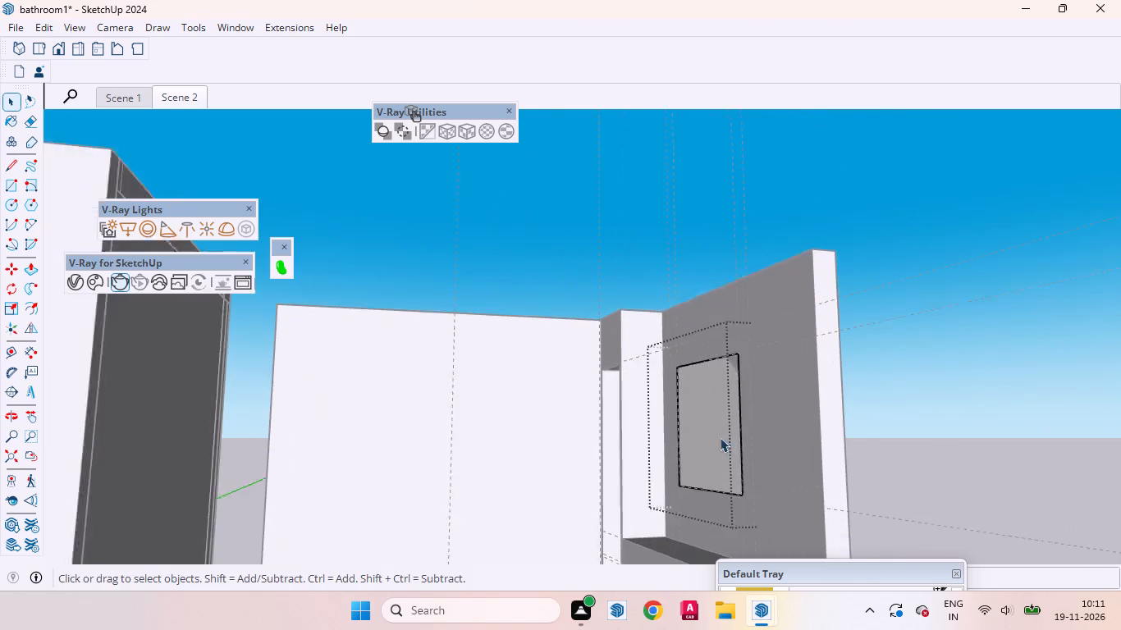
key(p)
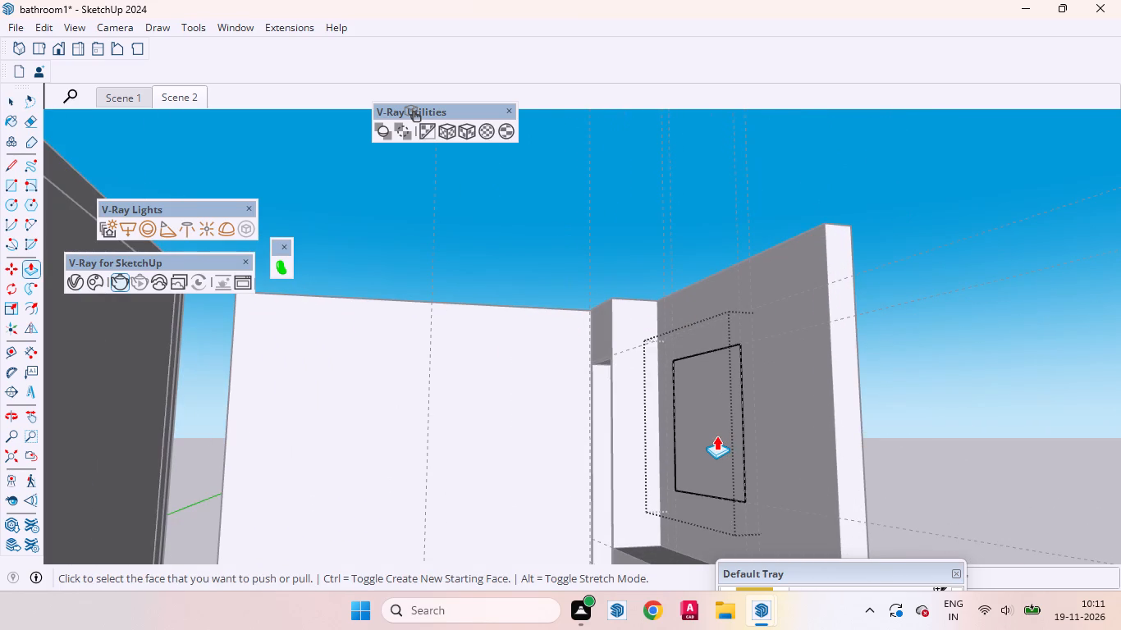
click(716, 436)
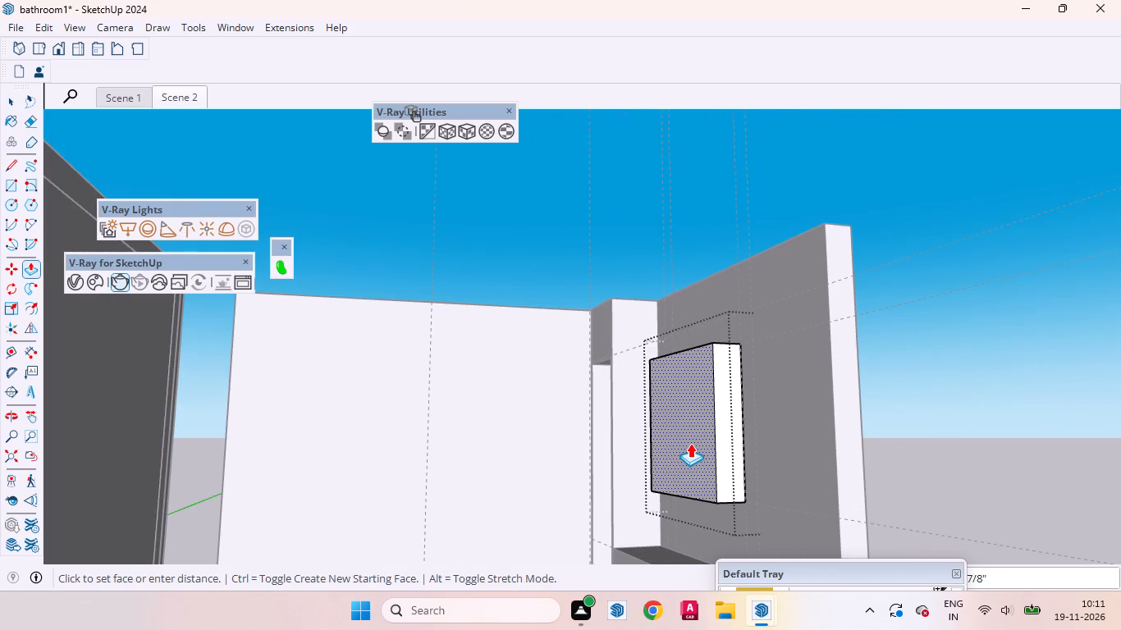
text(25mm)
key(Return)
key(space)
click(901, 405)
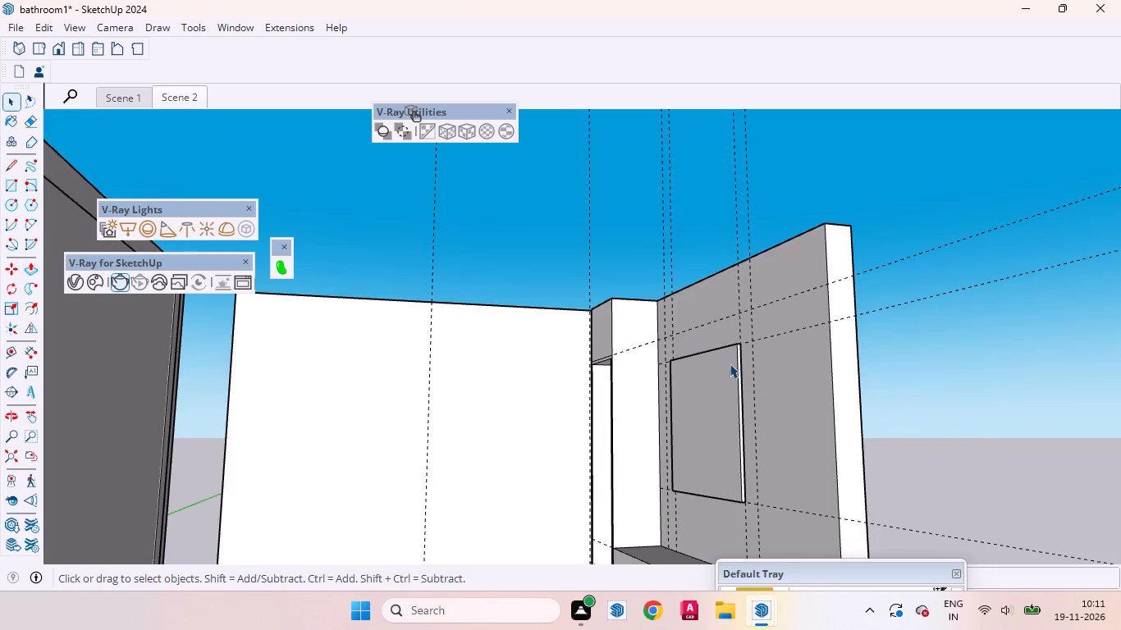
Move the rear-wall panel 6" straight down towards the counter.
scroll(691, 334, down, 4)
middle_drag(681, 461, 693, 478)
scroll(722, 435, up, 3)
click(702, 421)
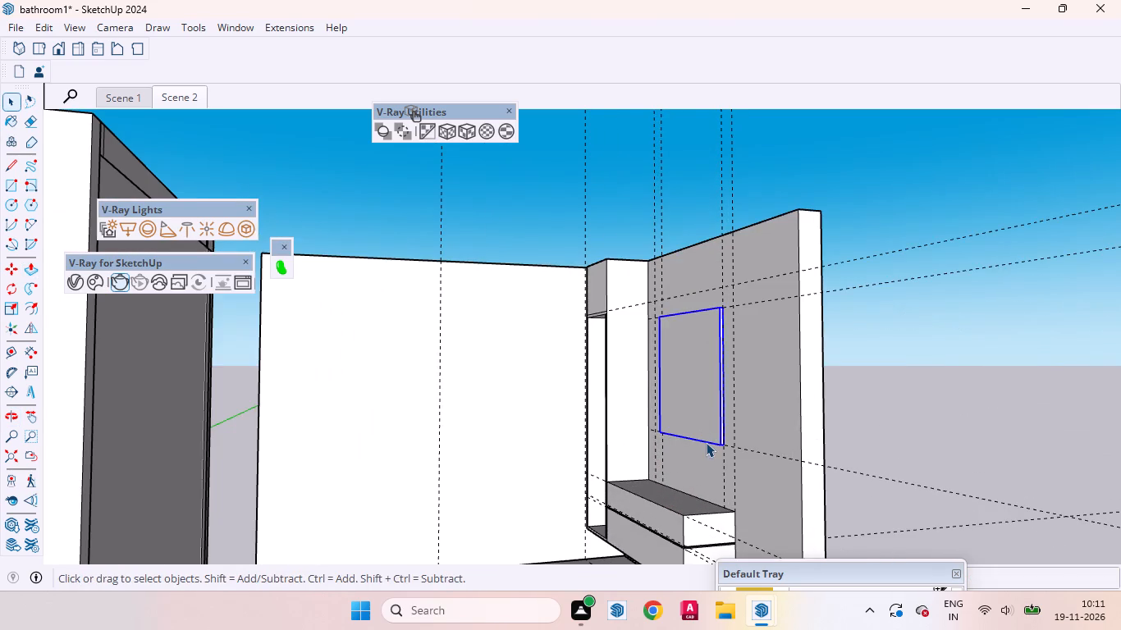
scroll(707, 445, up, 2)
key(m)
scroll(764, 416, up, 3)
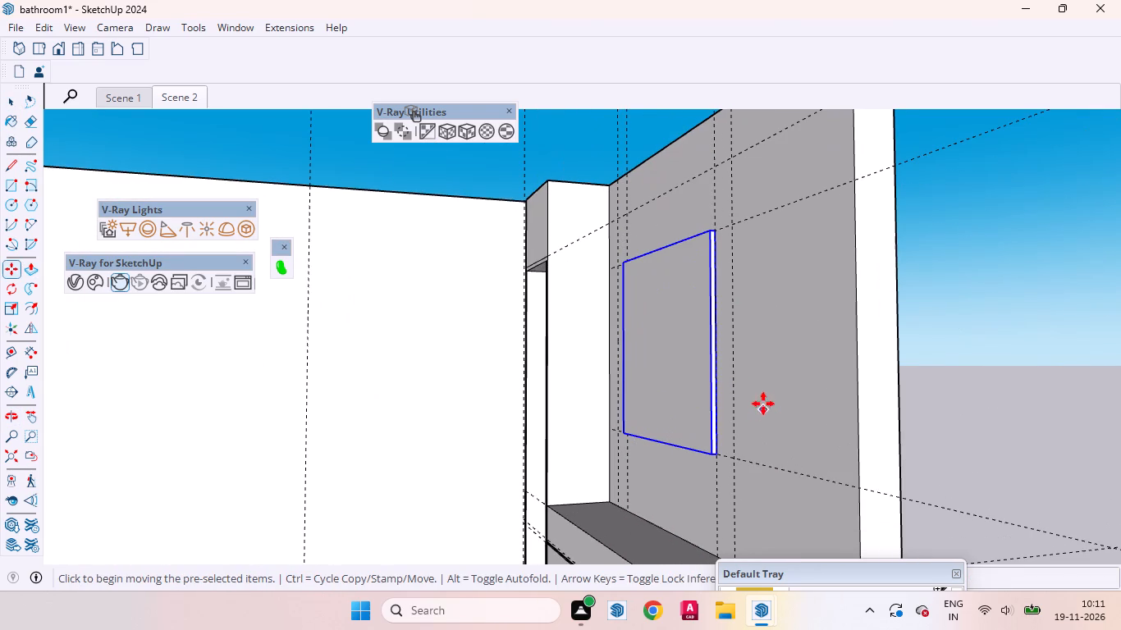
click(761, 381)
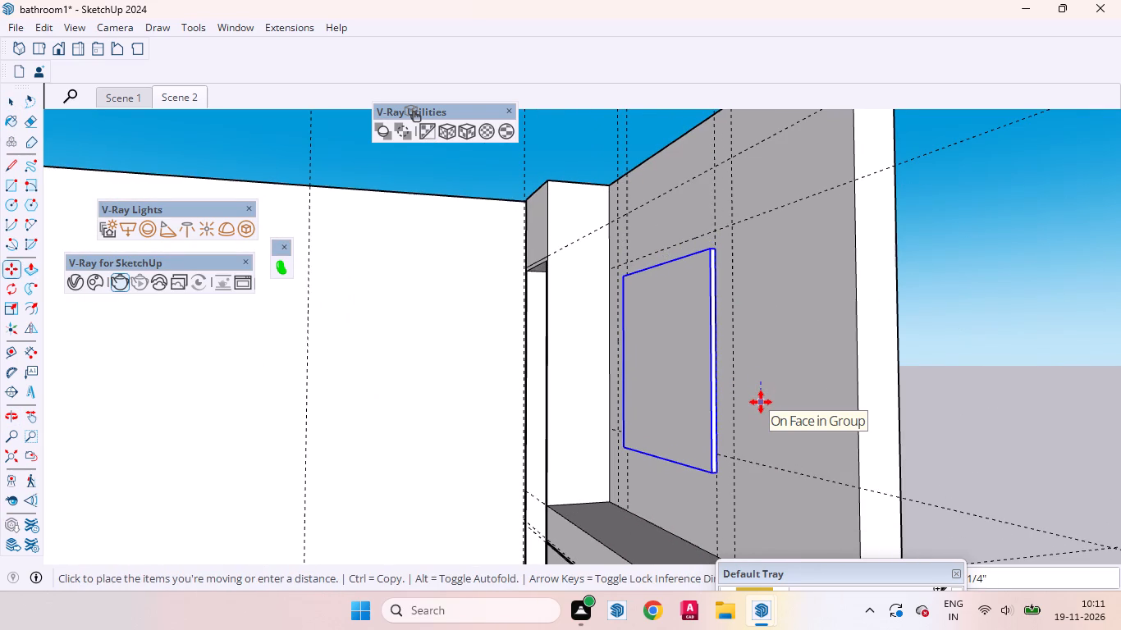
key(6)
key(Return)
key(space)
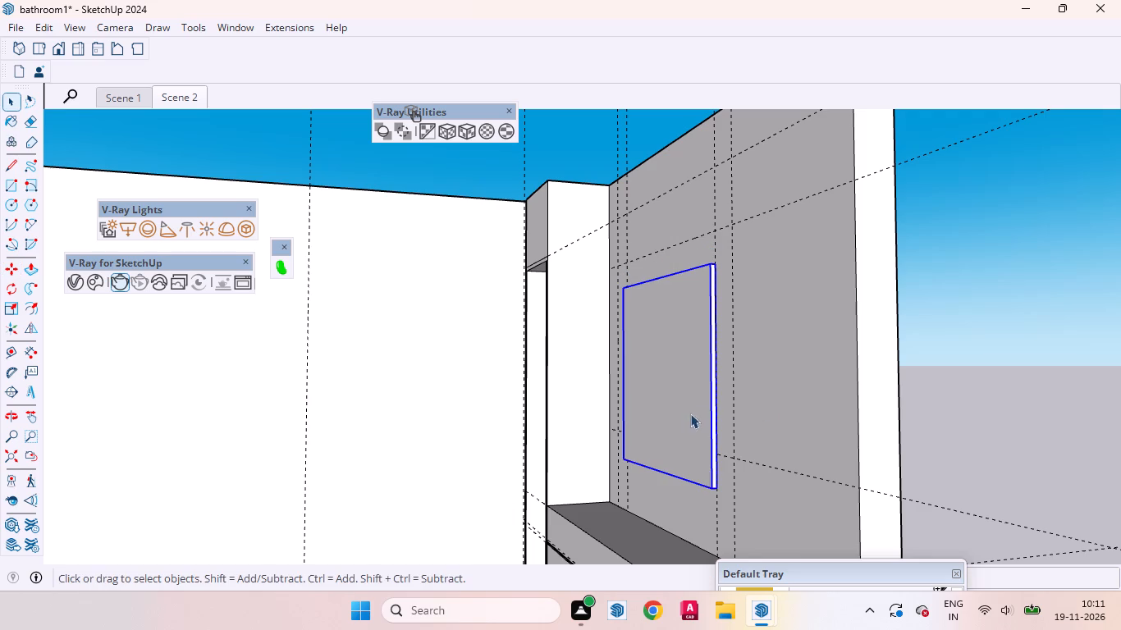
Inside the panel group, draw a vertical midline about 3' 3 13/16" long down the thin side face farthest from the niche column.
scroll(641, 355, down, 6)
middle_drag(644, 367, 637, 482)
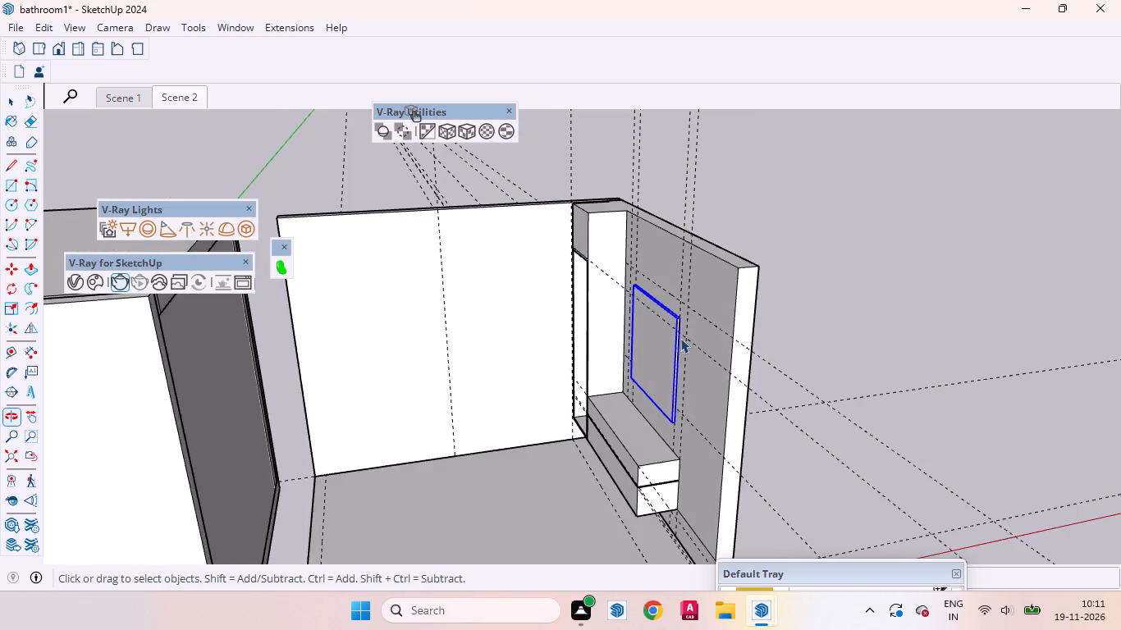
scroll(680, 332, up, 13)
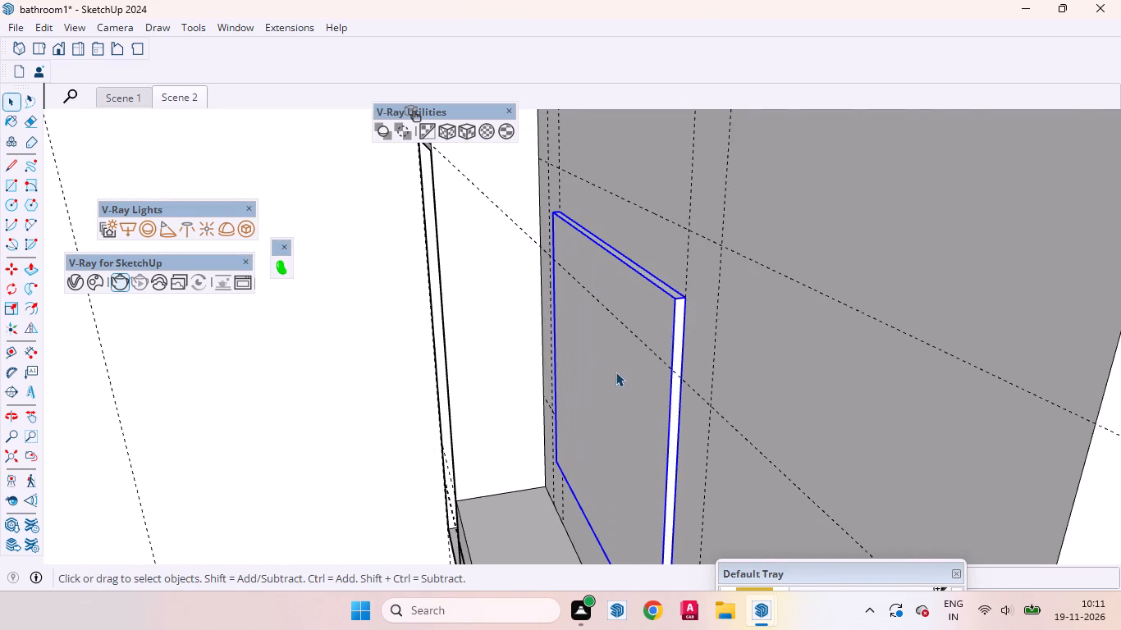
scroll(612, 377, down, 6)
scroll(618, 367, up, 4)
scroll(621, 337, down, 4)
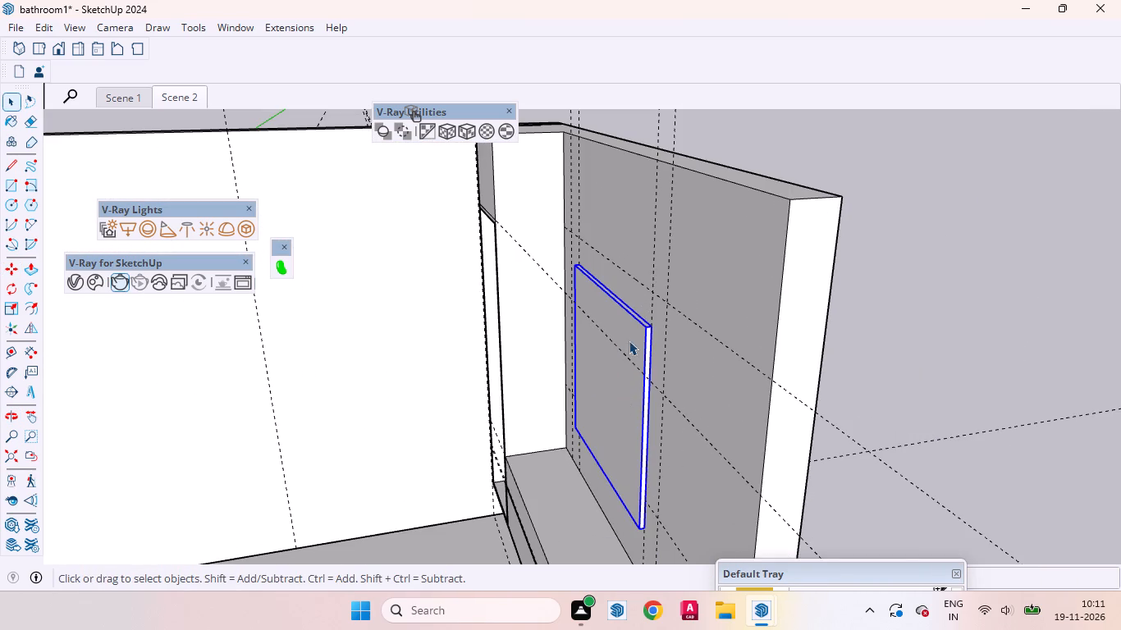
scroll(636, 327, up, 10)
triple_click(668, 348)
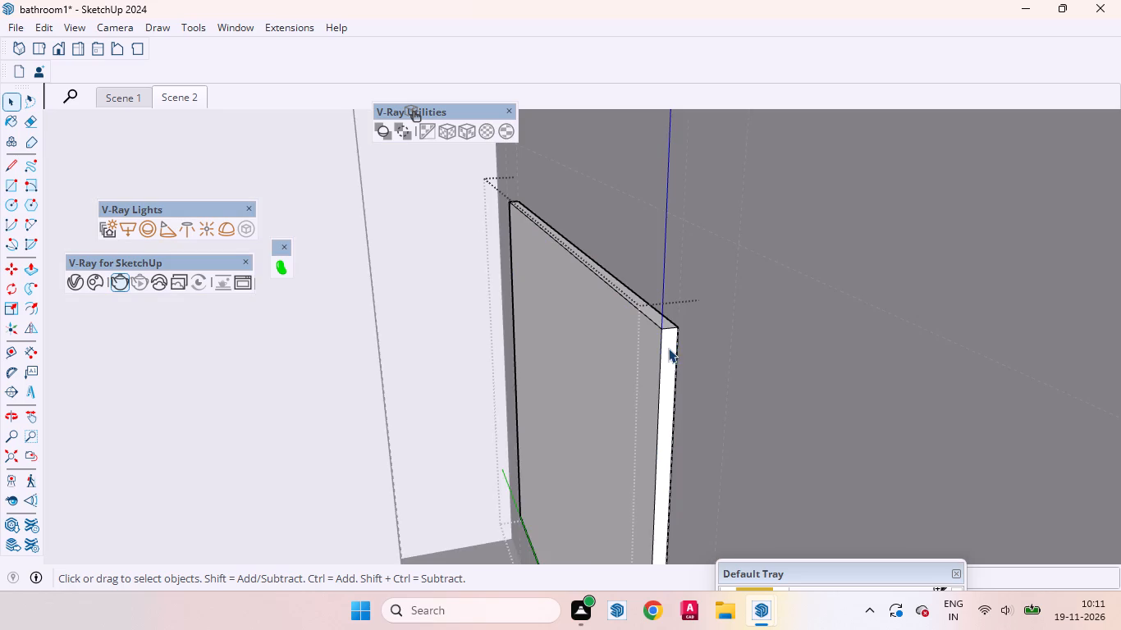
scroll(672, 339, up, 5)
click(667, 352)
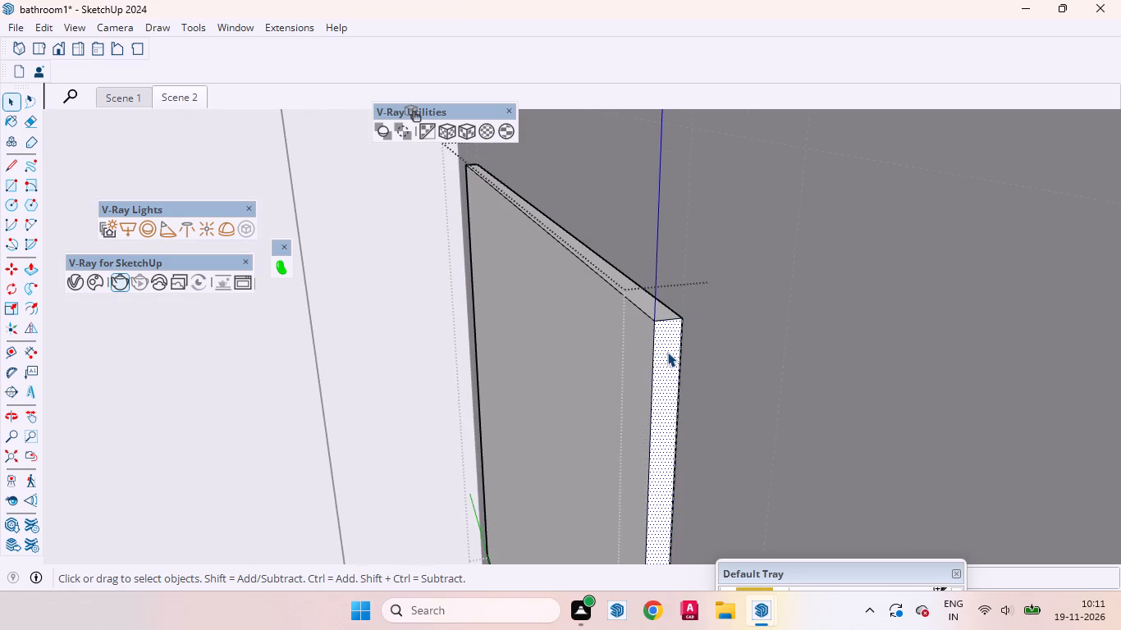
key(l)
click(666, 321)
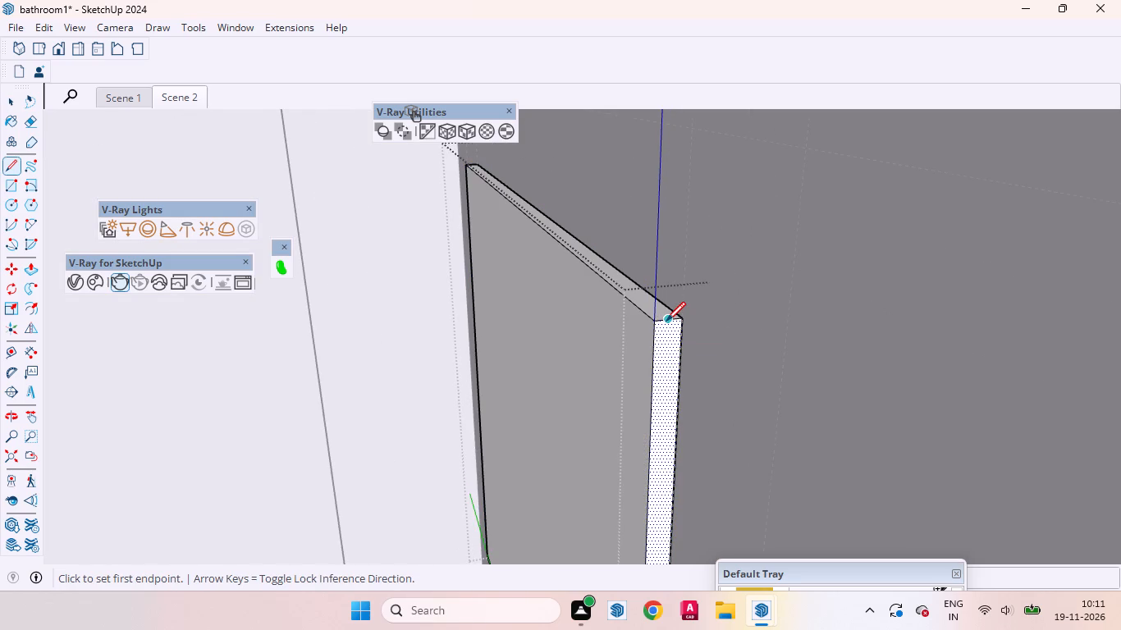
scroll(656, 299, down, 17)
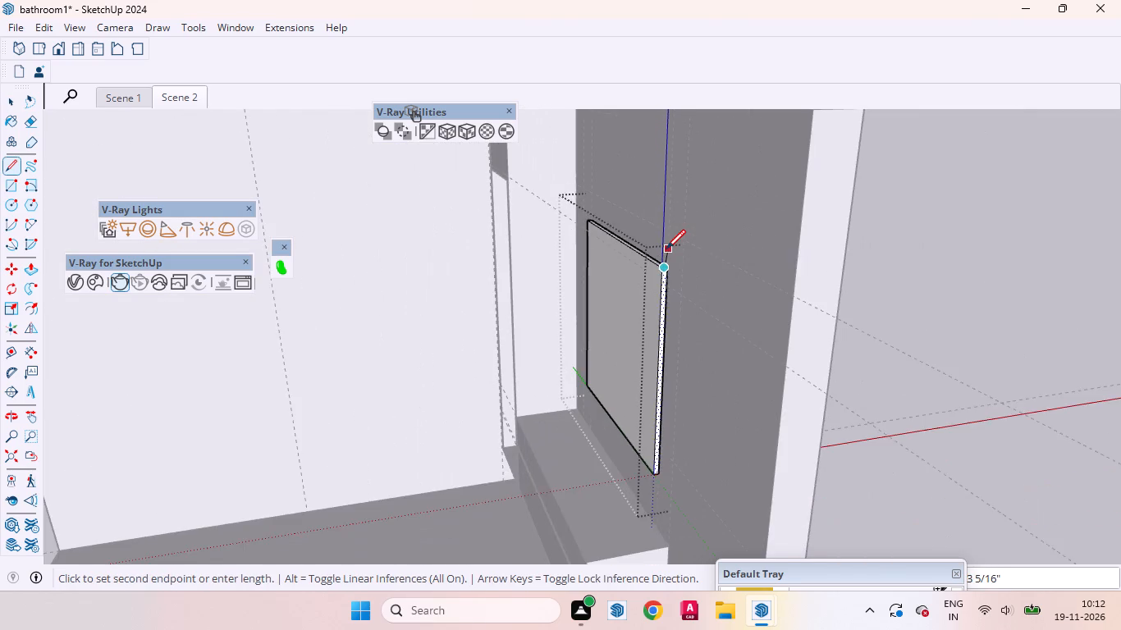
scroll(666, 249, down, 4)
scroll(652, 419, up, 14)
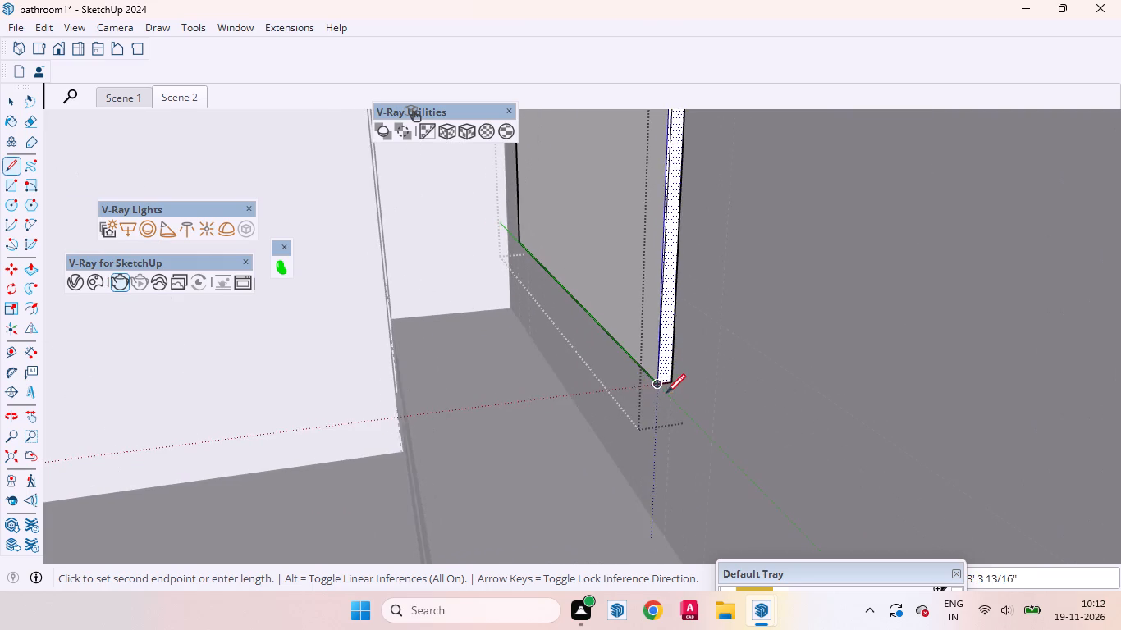
scroll(666, 393, up, 1)
click(666, 386)
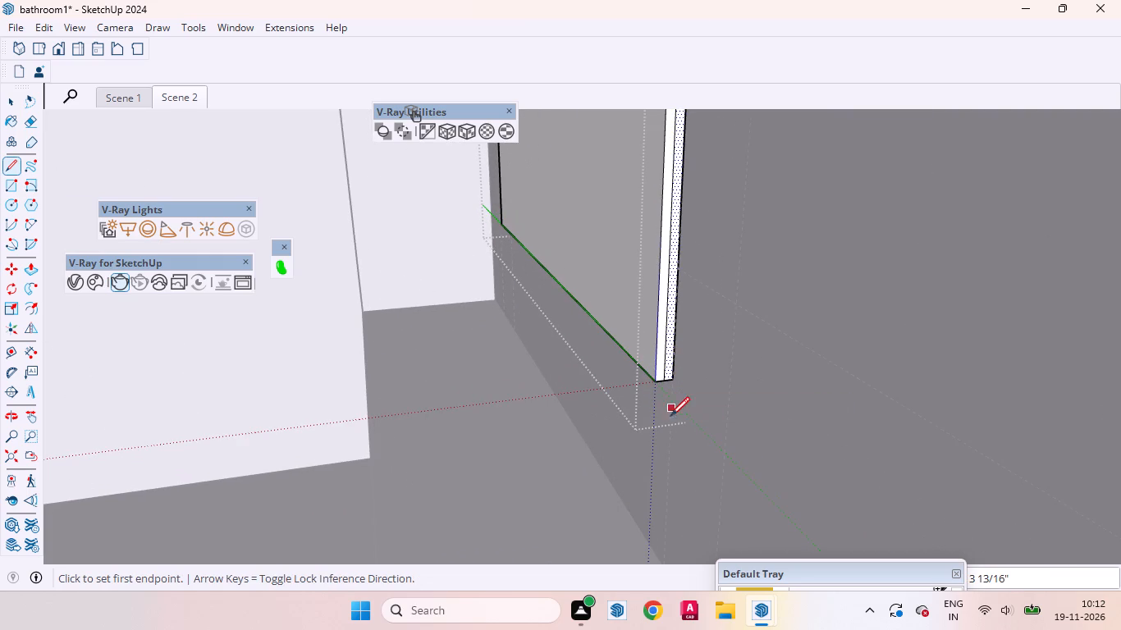
Draw a lengthwise midline about 3' 6 1/4" long along the panel's thin top face, between the midpoints of its short edges.
scroll(672, 424, down, 5)
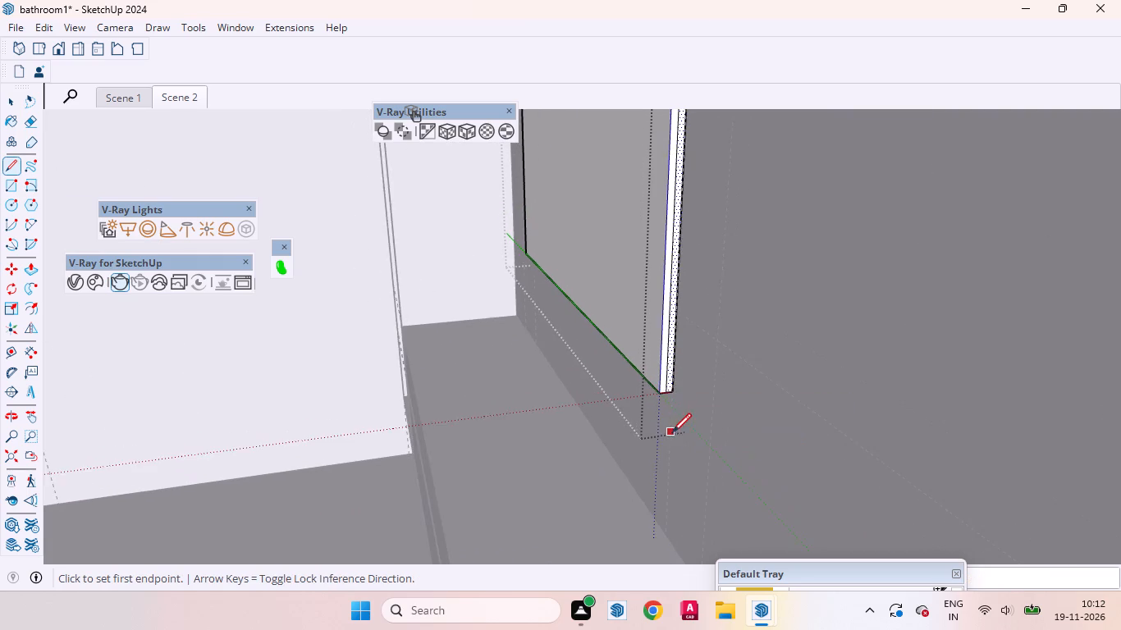
scroll(672, 432, down, 11)
scroll(634, 261, up, 7)
middle_drag(639, 262, 647, 294)
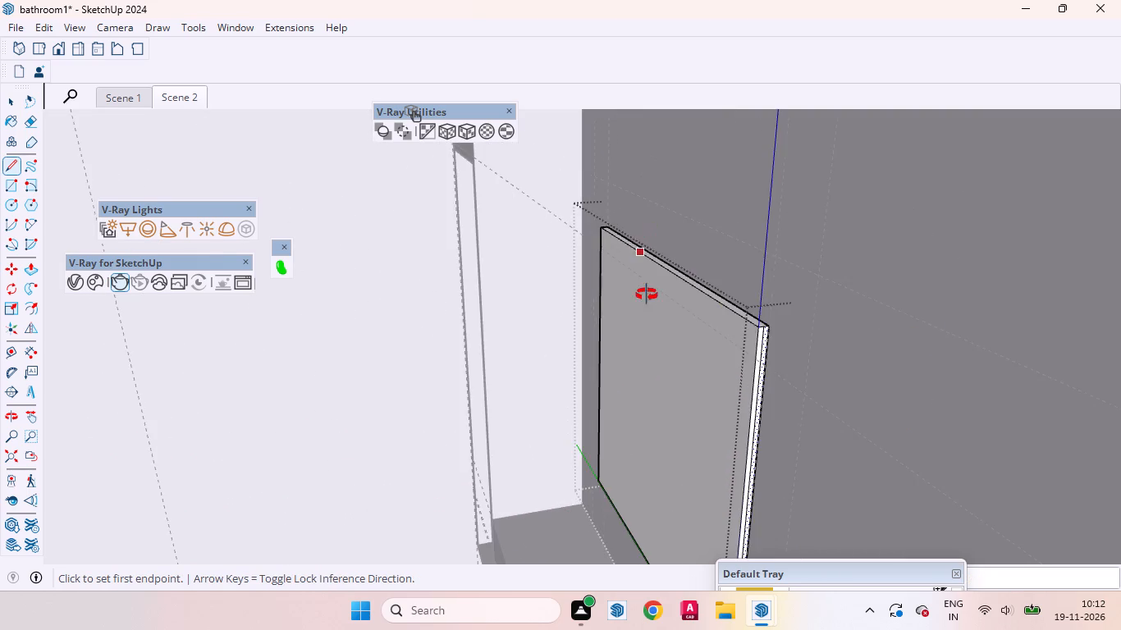
middle_drag(647, 294, 683, 434)
scroll(621, 282, up, 11)
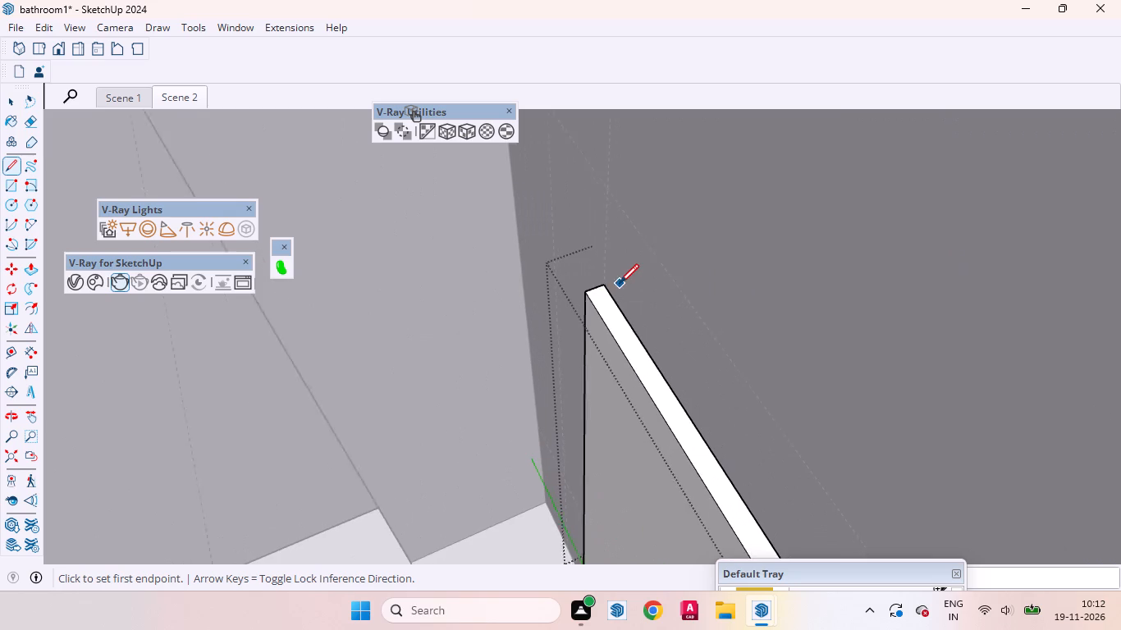
scroll(620, 283, up, 3)
click(583, 292)
scroll(583, 293, down, 2)
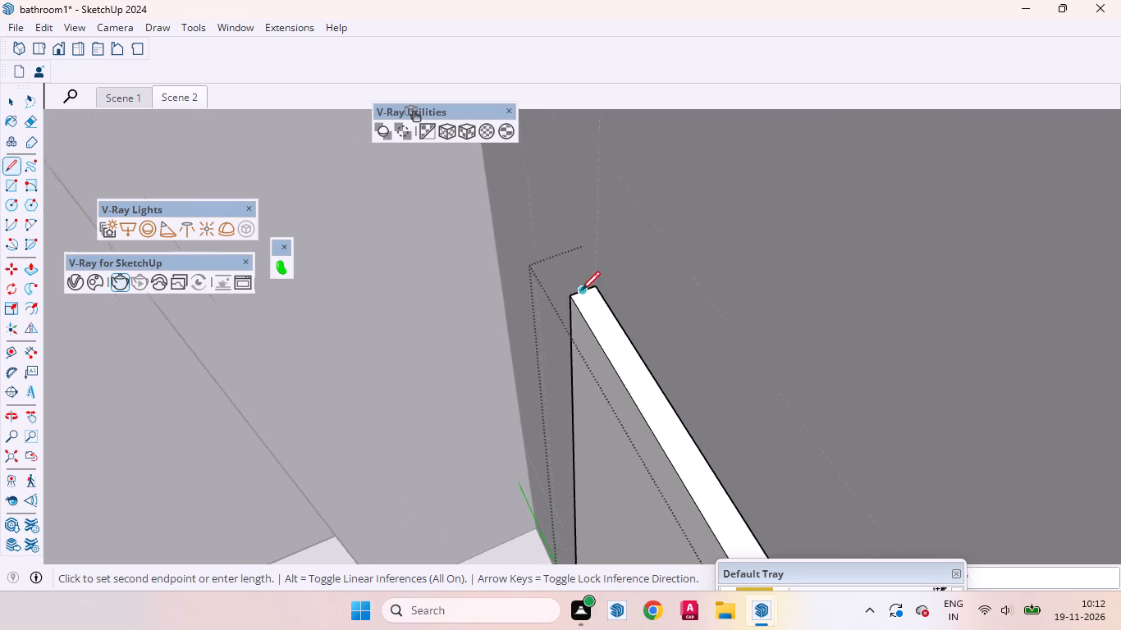
scroll(581, 290, down, 17)
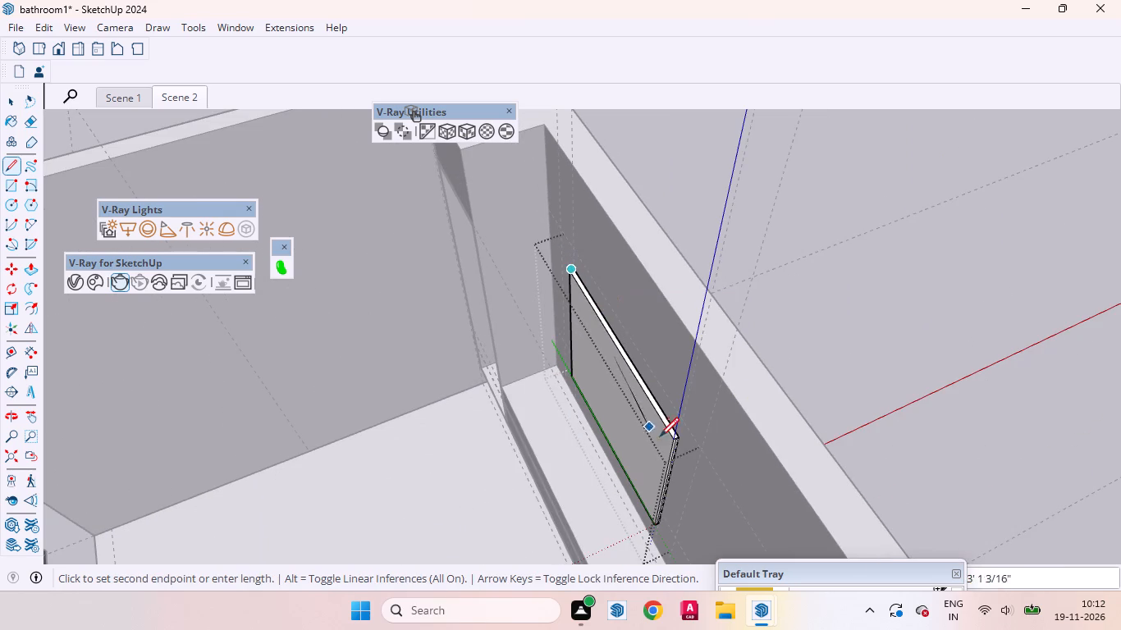
scroll(663, 438, up, 14)
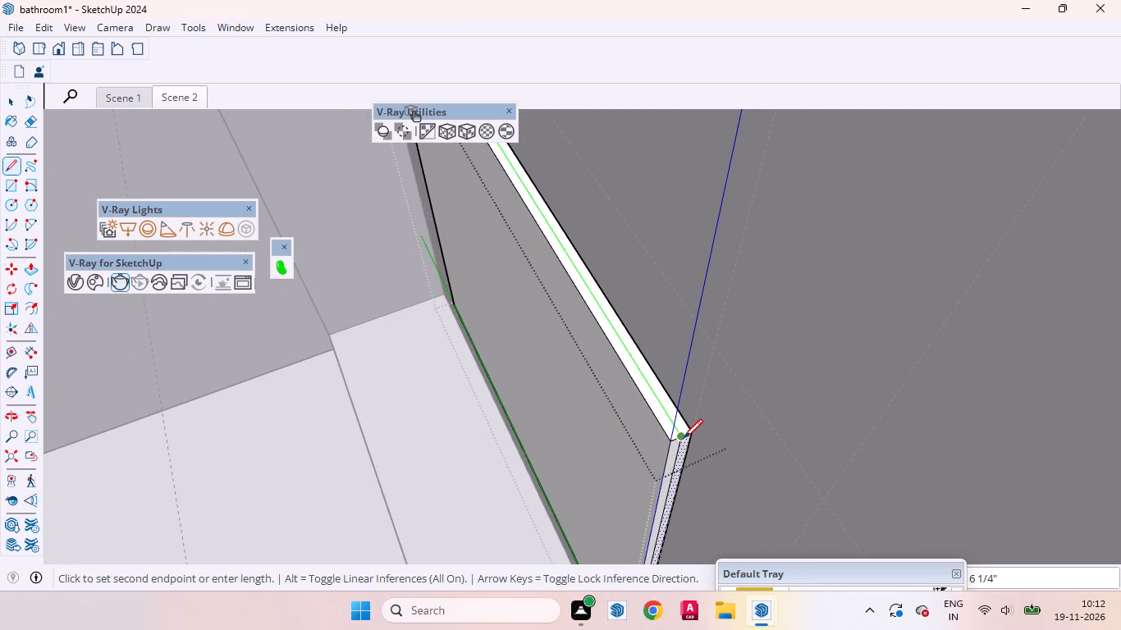
click(684, 438)
scroll(670, 395, down, 1)
scroll(671, 388, up, 1)
scroll(671, 385, down, 12)
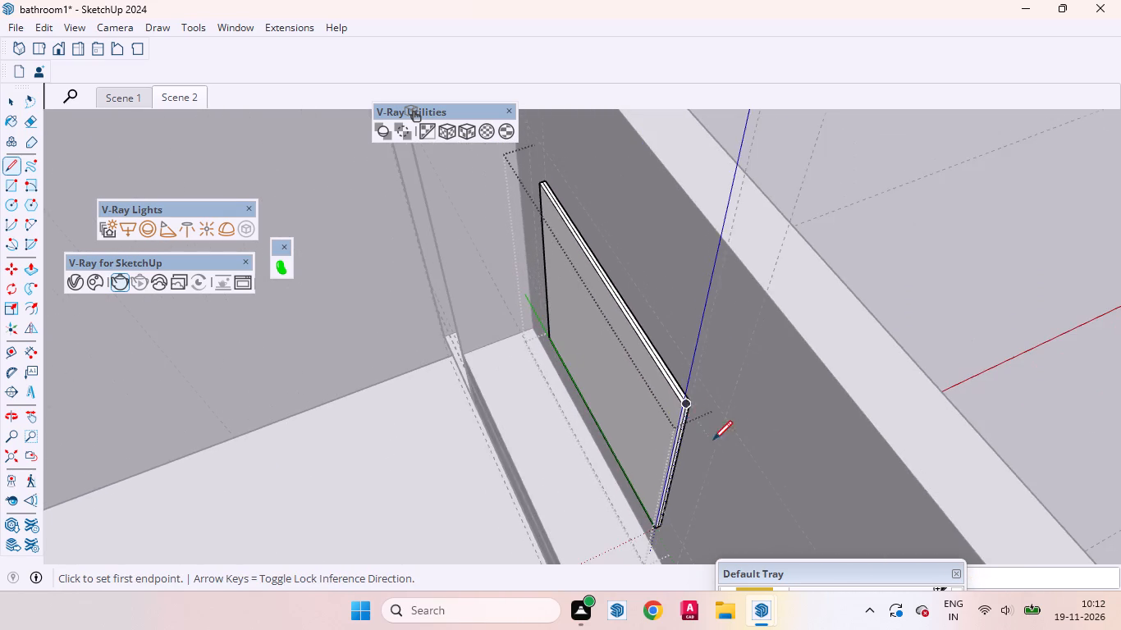
middle_drag(679, 431, 1120, 398)
scroll(698, 359, up, 1)
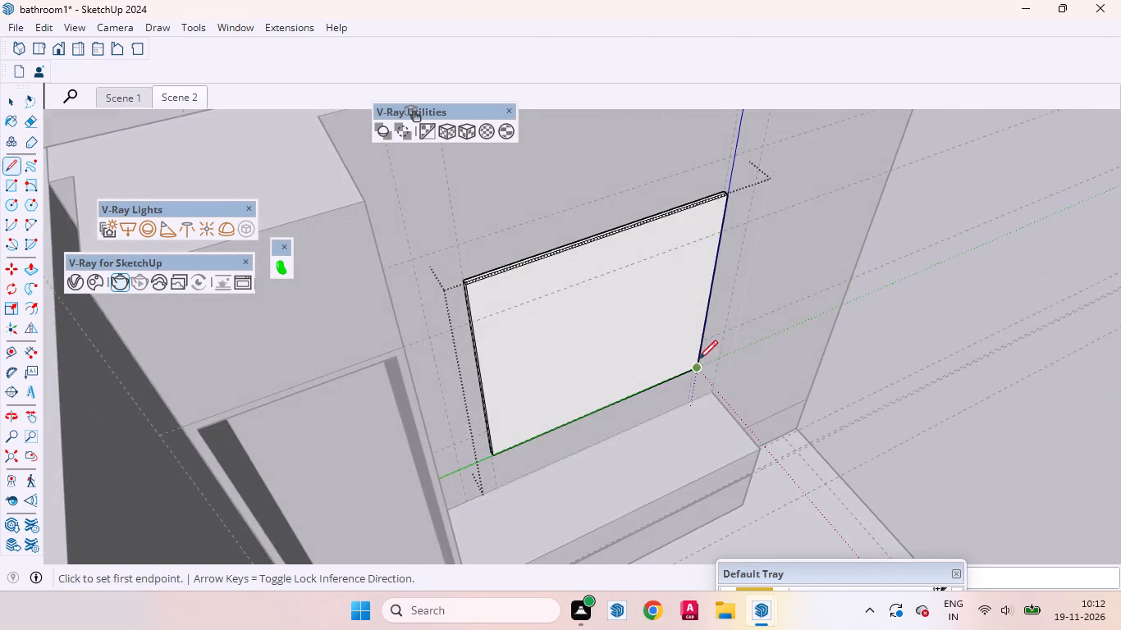
scroll(698, 359, up, 5)
middle_drag(679, 414, 784, 416)
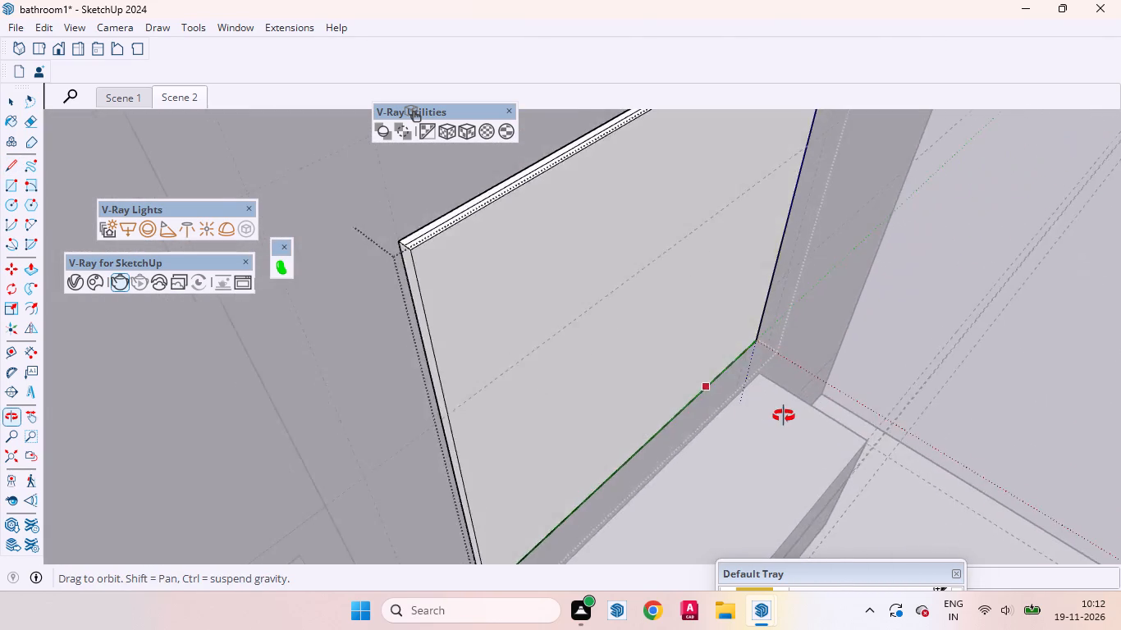
Draw a vertical midline down the panel's thin side face nearest the niche column, from the top midline's end to the bottom edge's midpoint.
middle_drag(784, 416, 819, 432)
middle_drag(875, 421, 803, 418)
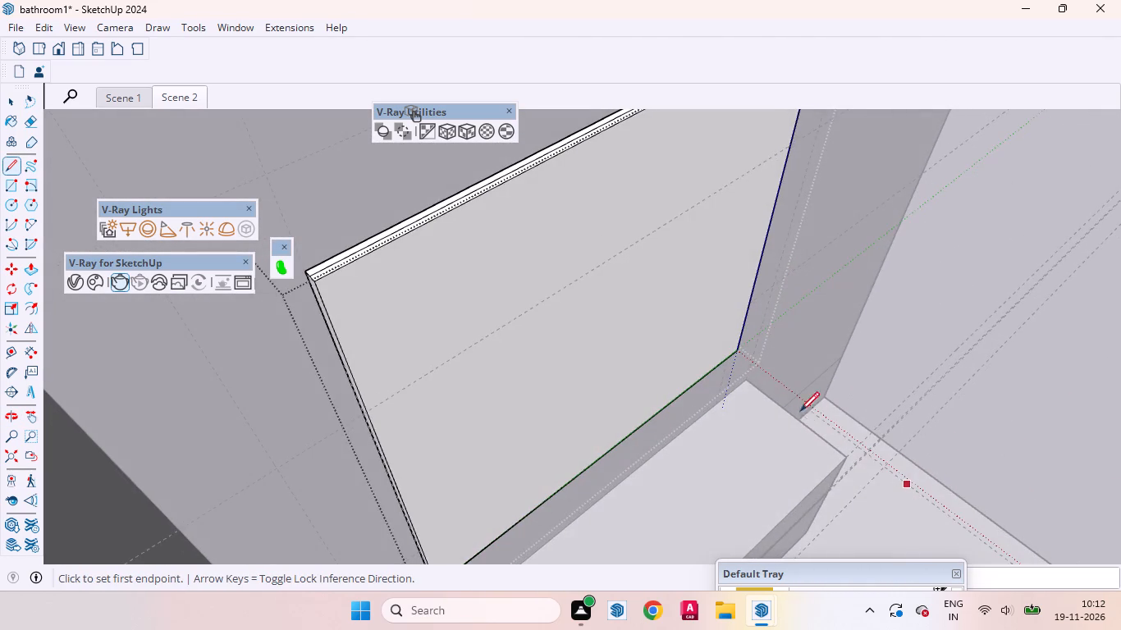
scroll(404, 340, up, 4)
middle_drag(446, 363, 599, 351)
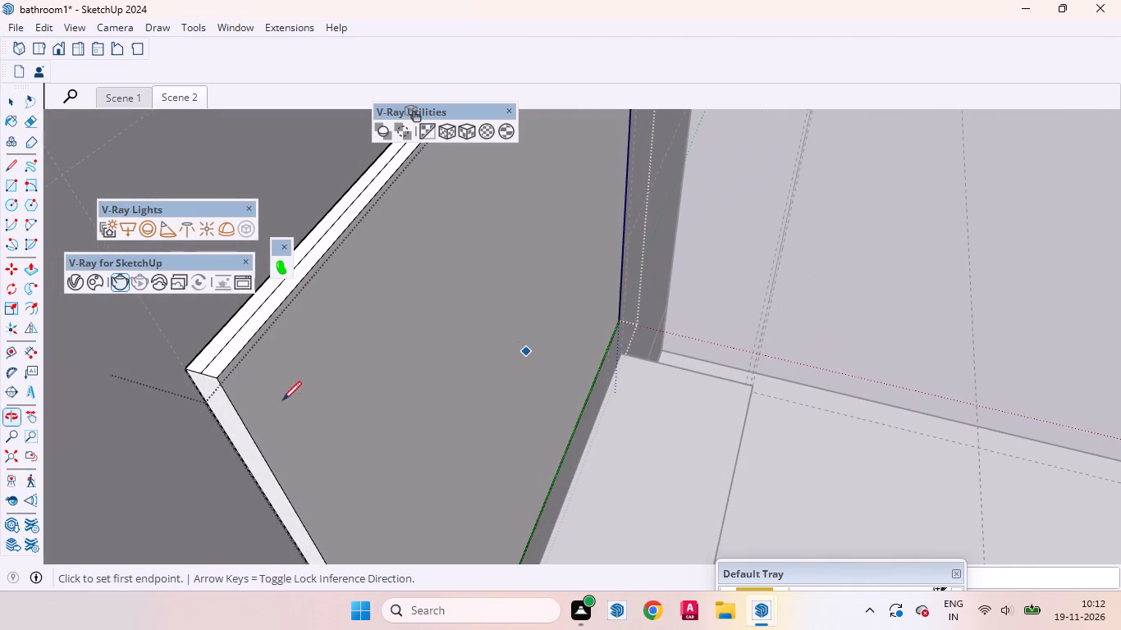
click(199, 376)
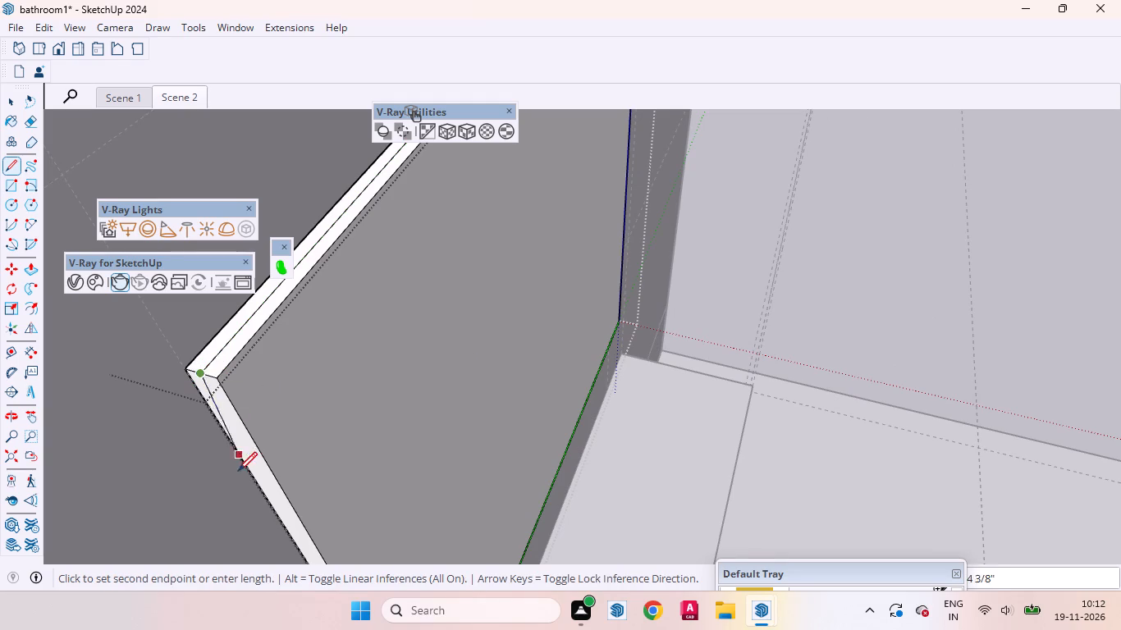
scroll(200, 400, down, 7)
middle_drag(220, 423, 163, 369)
scroll(174, 367, down, 3)
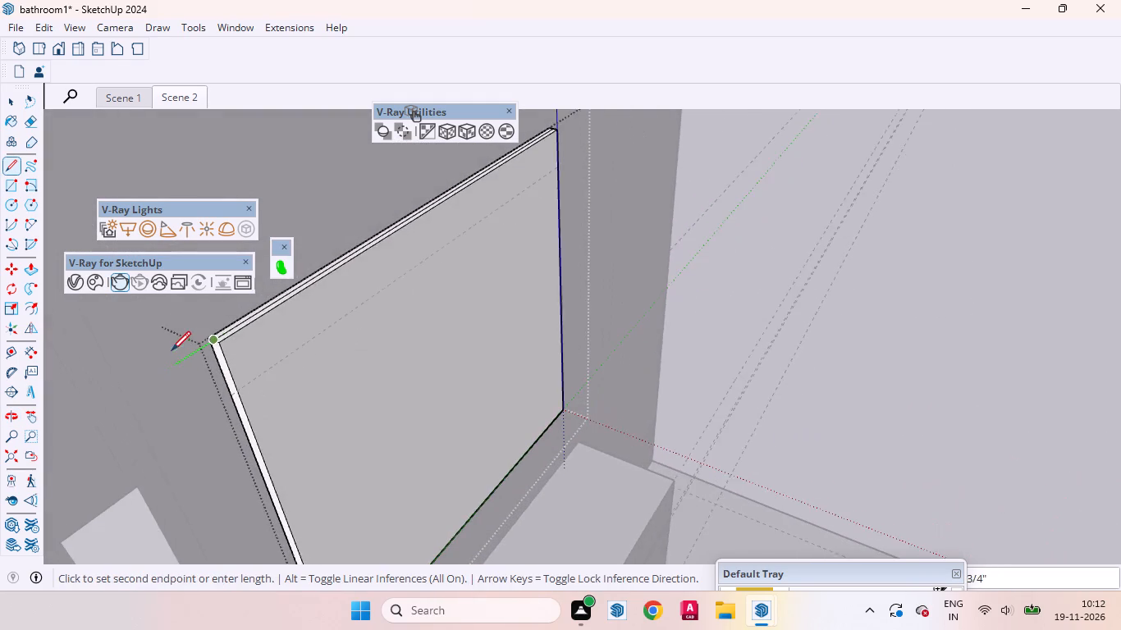
scroll(172, 350, down, 10)
middle_drag(226, 404, 160, 367)
scroll(222, 438, up, 20)
scroll(222, 438, up, 2)
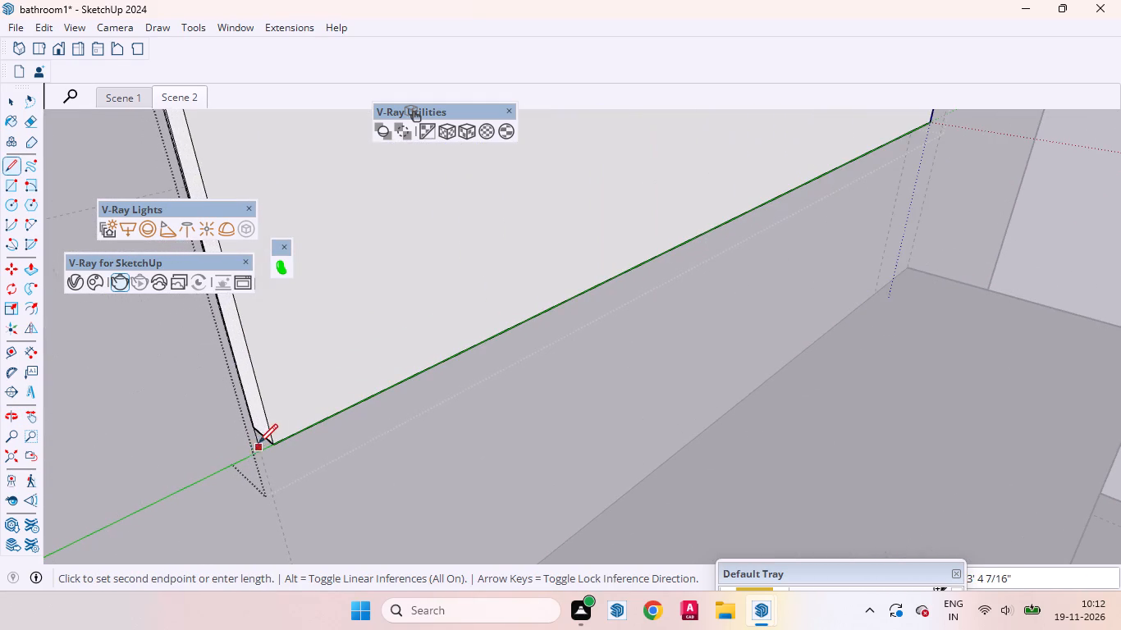
click(261, 440)
Draw a lengthwise midline about 3' 6 1/4" long along the panel's thin bottom face, between the midpoints of its short edges.
middle_drag(312, 457, 299, 439)
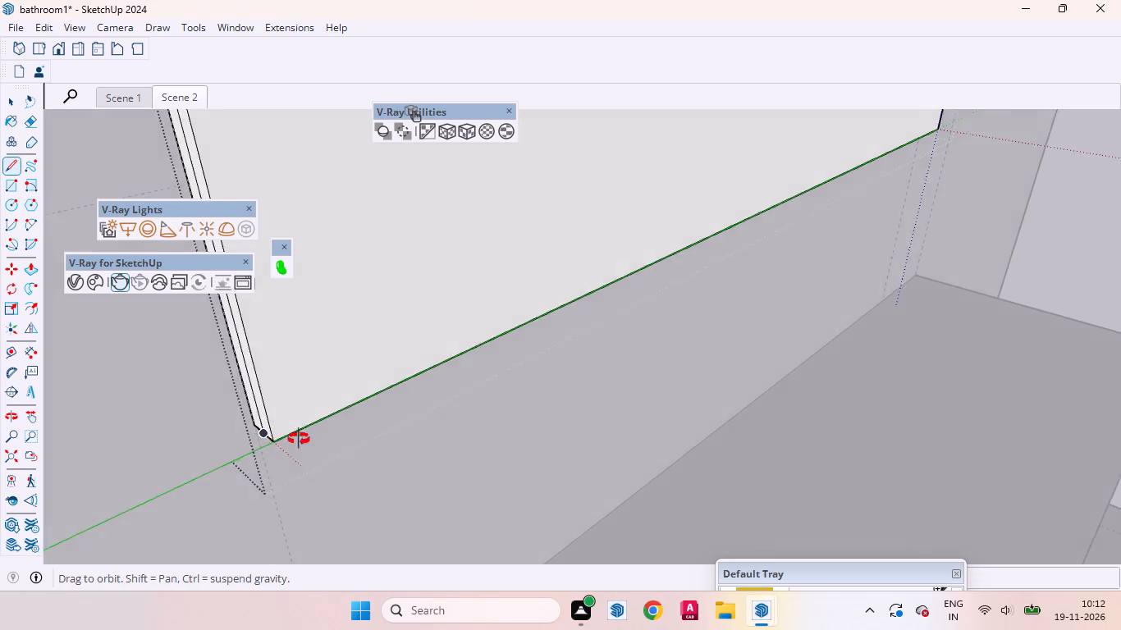
middle_drag(299, 439, 193, 196)
scroll(244, 377, down, 6)
scroll(279, 458, up, 6)
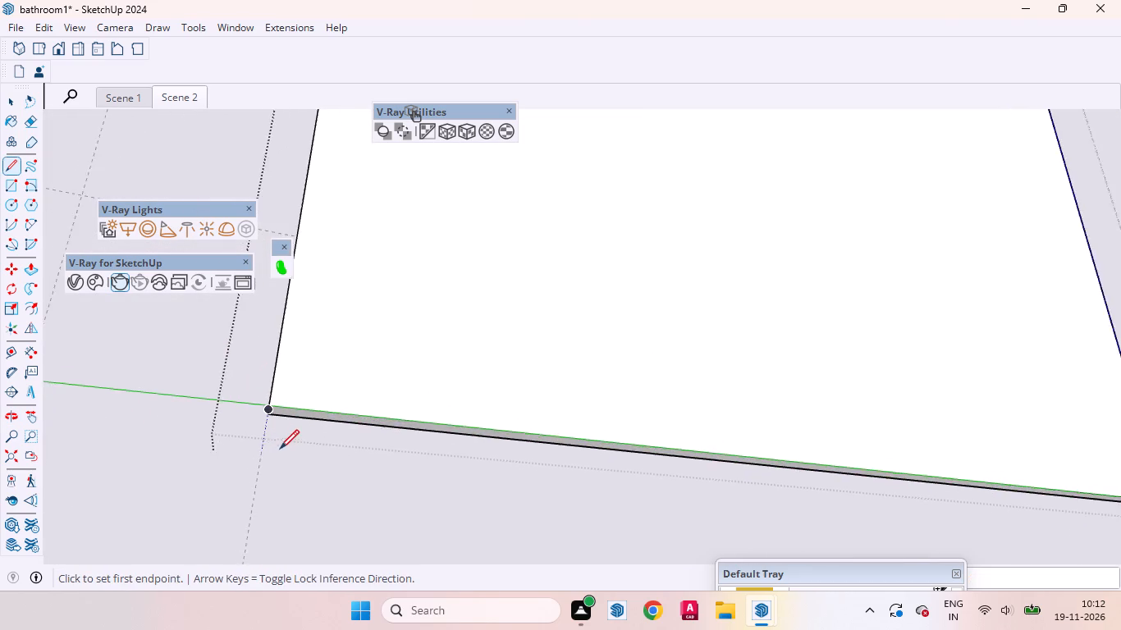
scroll(280, 449, up, 1)
middle_drag(280, 441, 280, 350)
scroll(271, 426, up, 3)
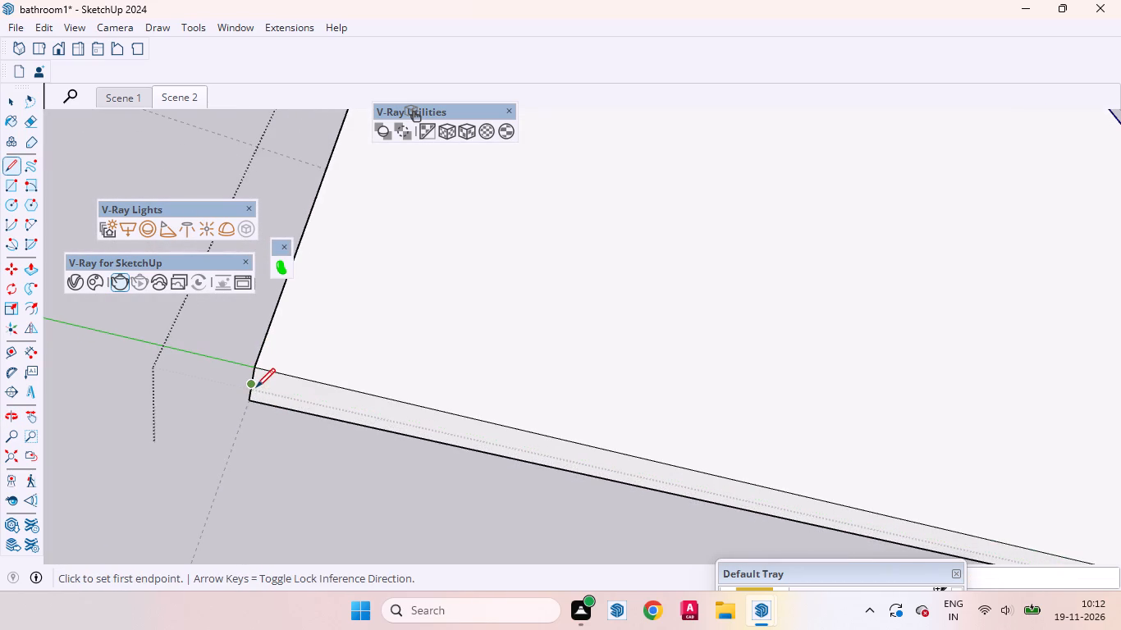
click(256, 387)
scroll(303, 436, down, 1)
scroll(301, 436, up, 1)
scroll(300, 437, down, 13)
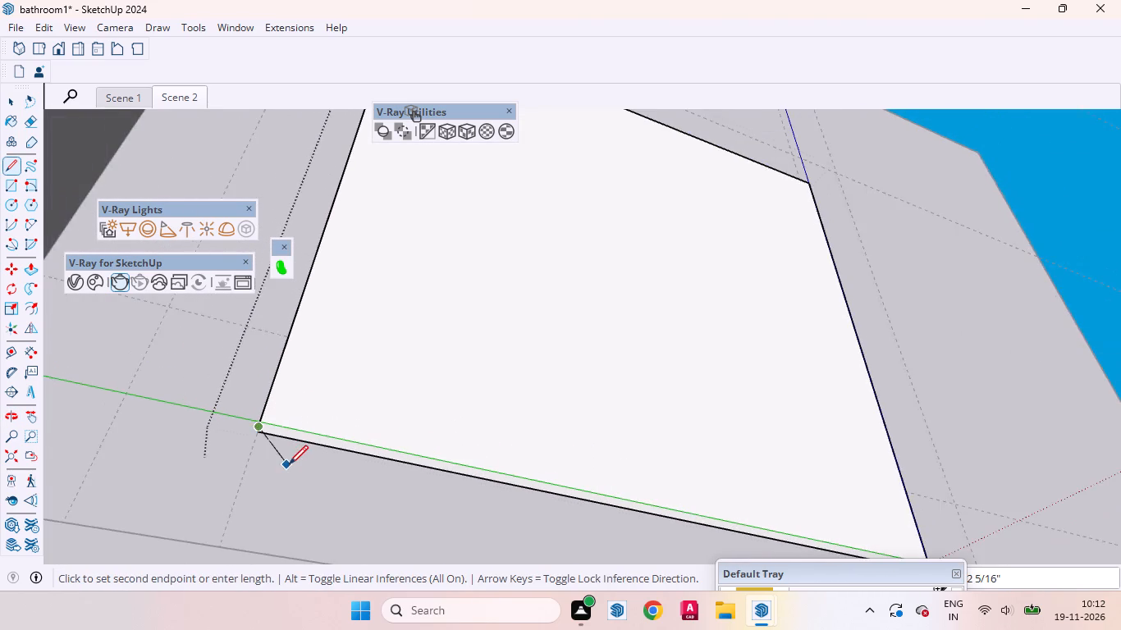
scroll(289, 464, down, 14)
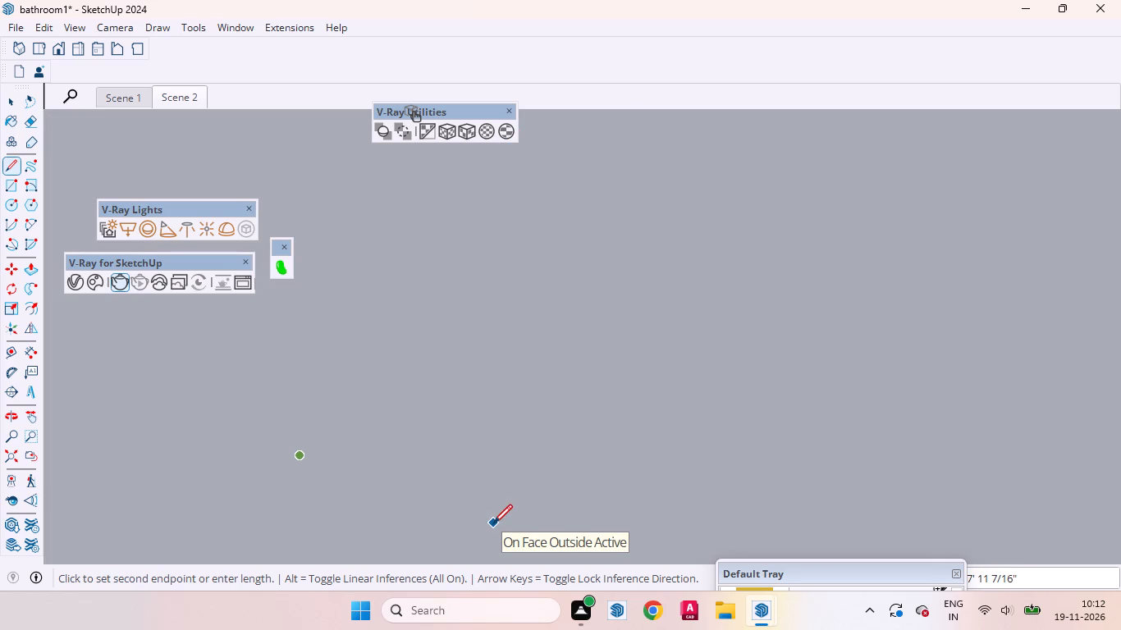
click(27, 456)
scroll(313, 437, down, 13)
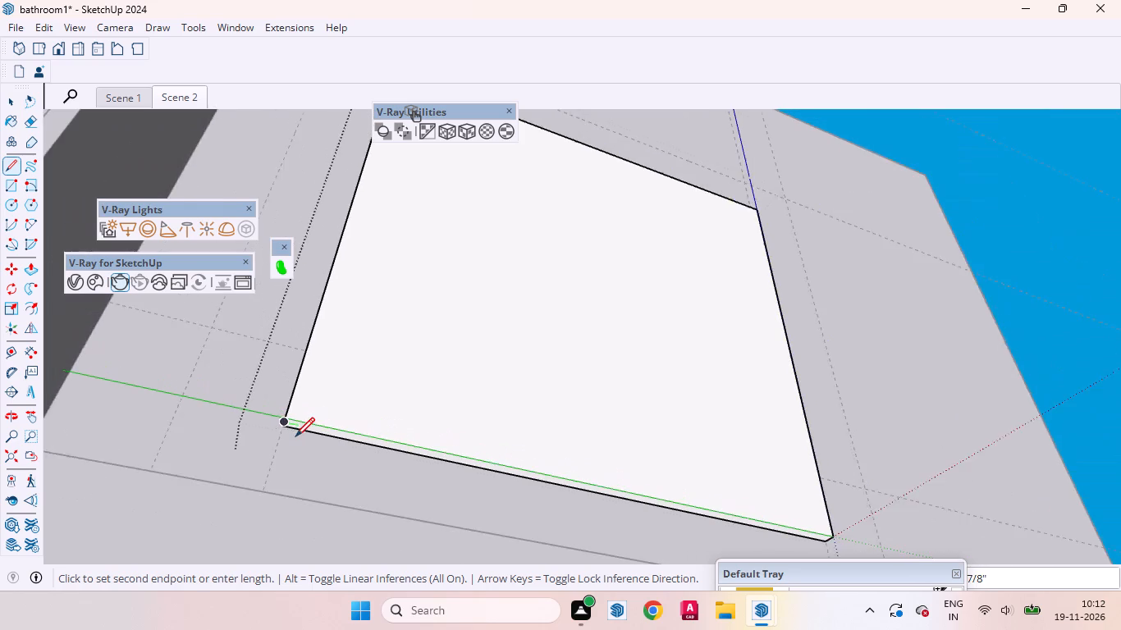
scroll(731, 514, up, 6)
scroll(419, 395, down, 7)
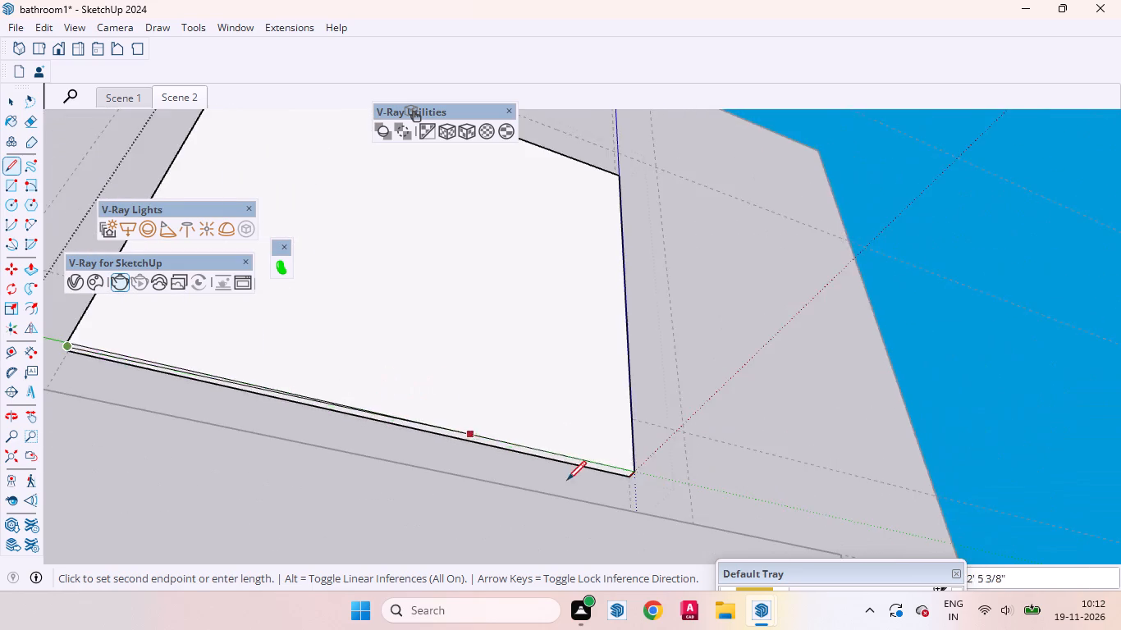
scroll(570, 481, up, 11)
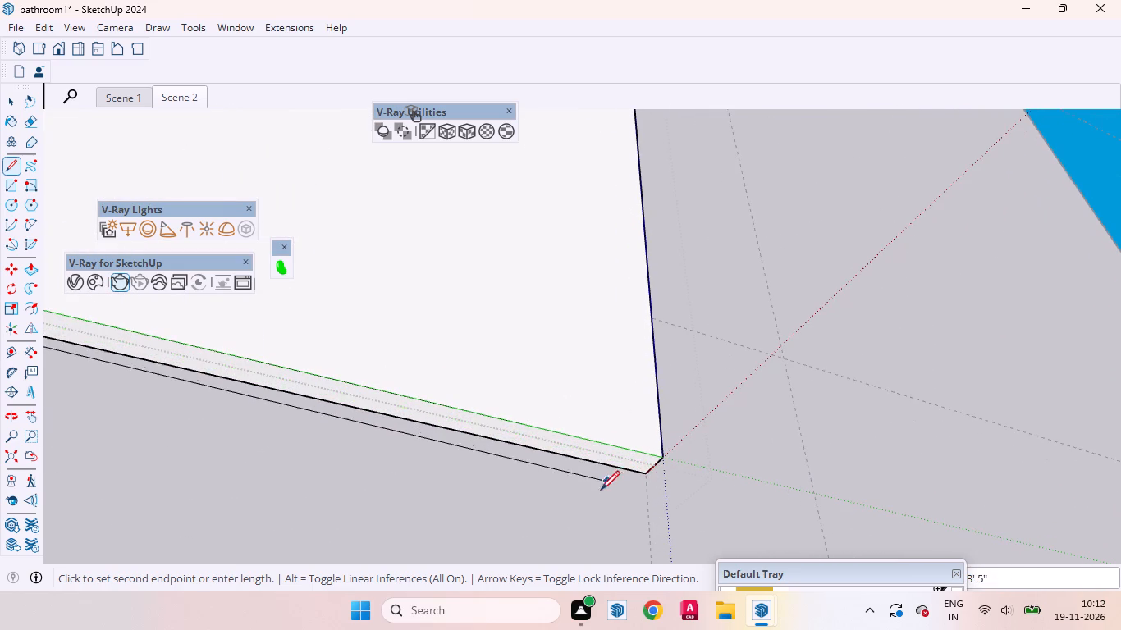
click(659, 471)
Push the wall-side half of the panel's thin bottom face 1" inward.
key(space)
scroll(601, 468, up, 4)
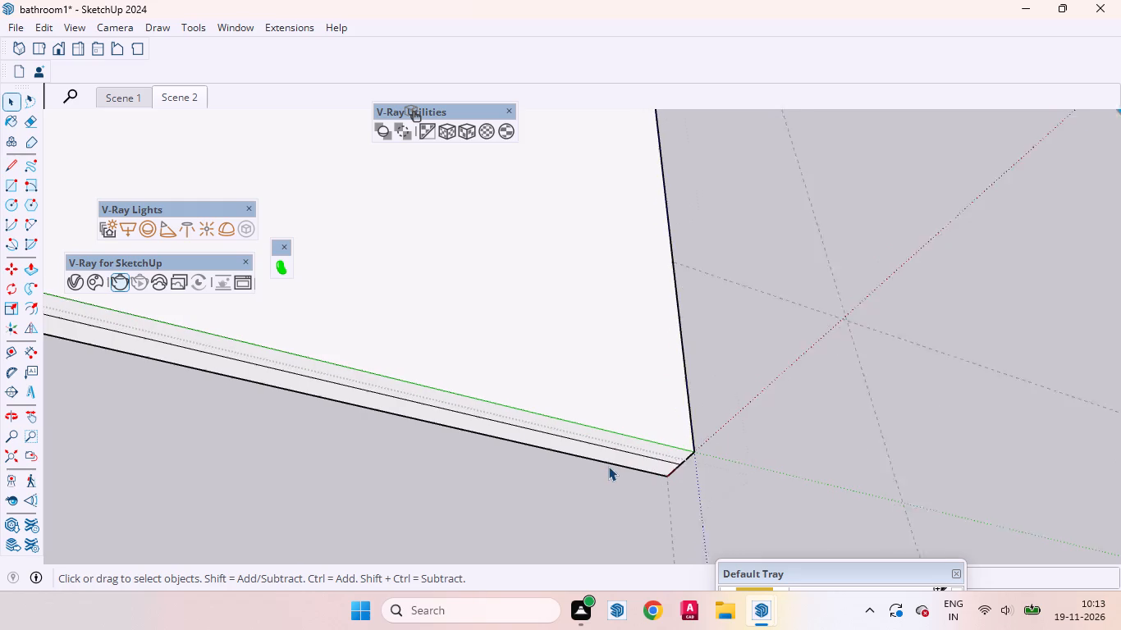
scroll(608, 466, up, 1)
click(608, 456)
middle_drag(600, 456, 328, 454)
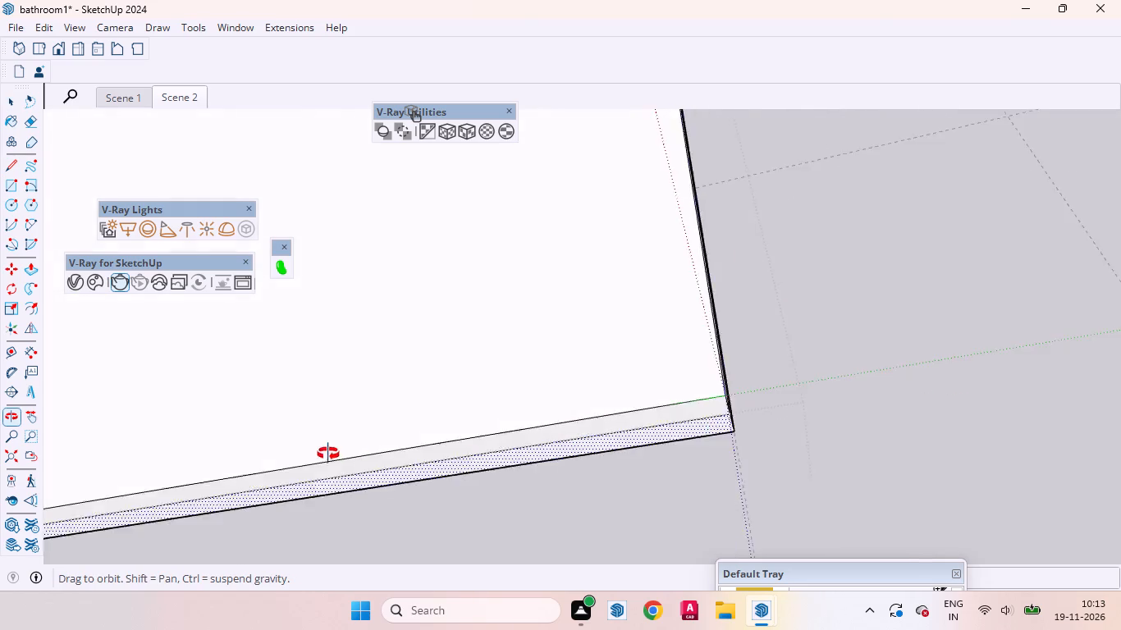
middle_drag(328, 454, 226, 486)
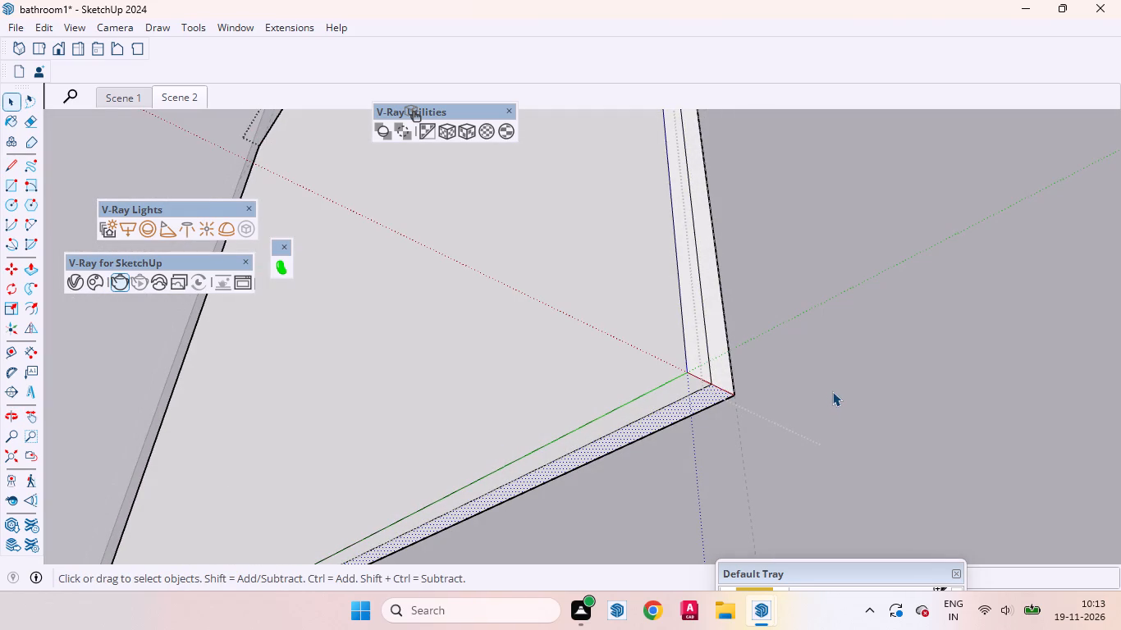
scroll(593, 468, up, 2)
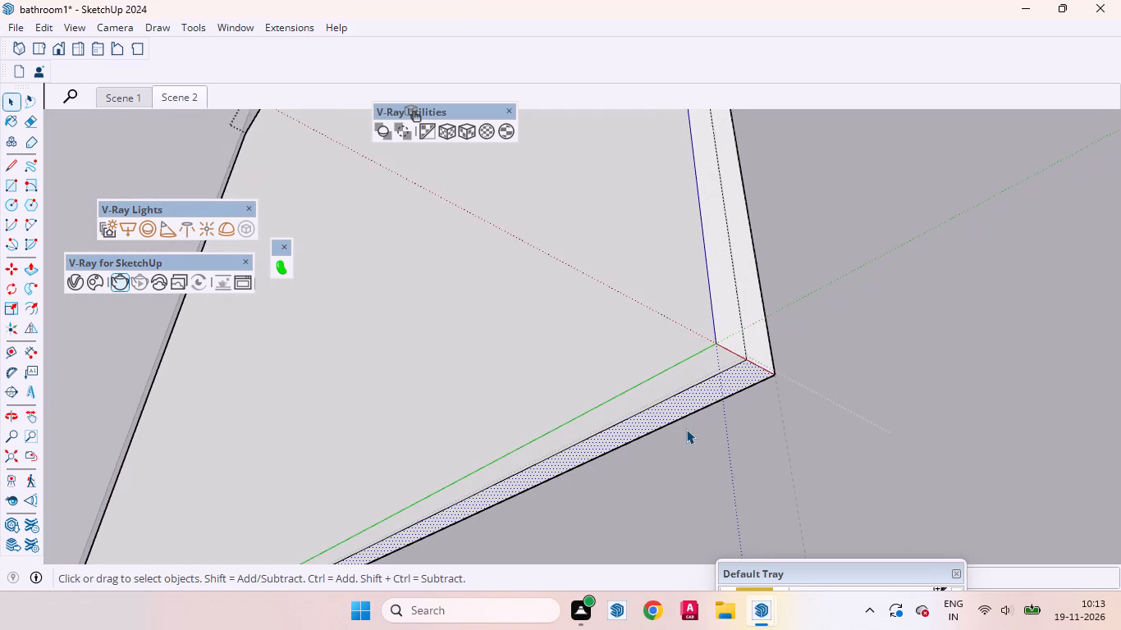
scroll(686, 429, up, 2)
key(p)
scroll(702, 404, up, 5)
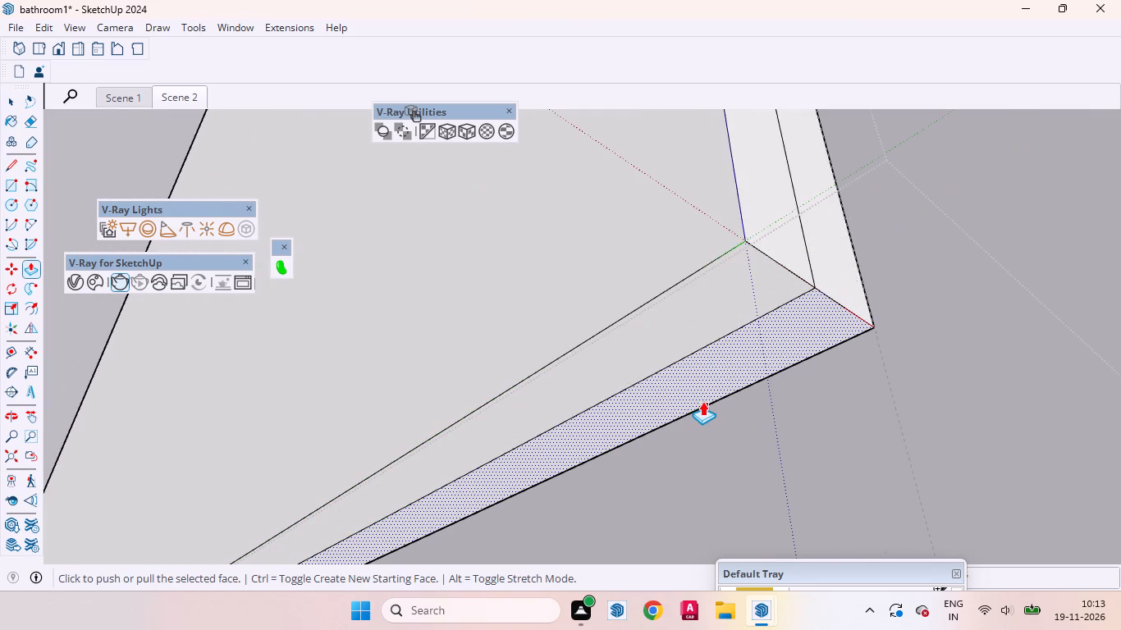
click(697, 392)
key(1)
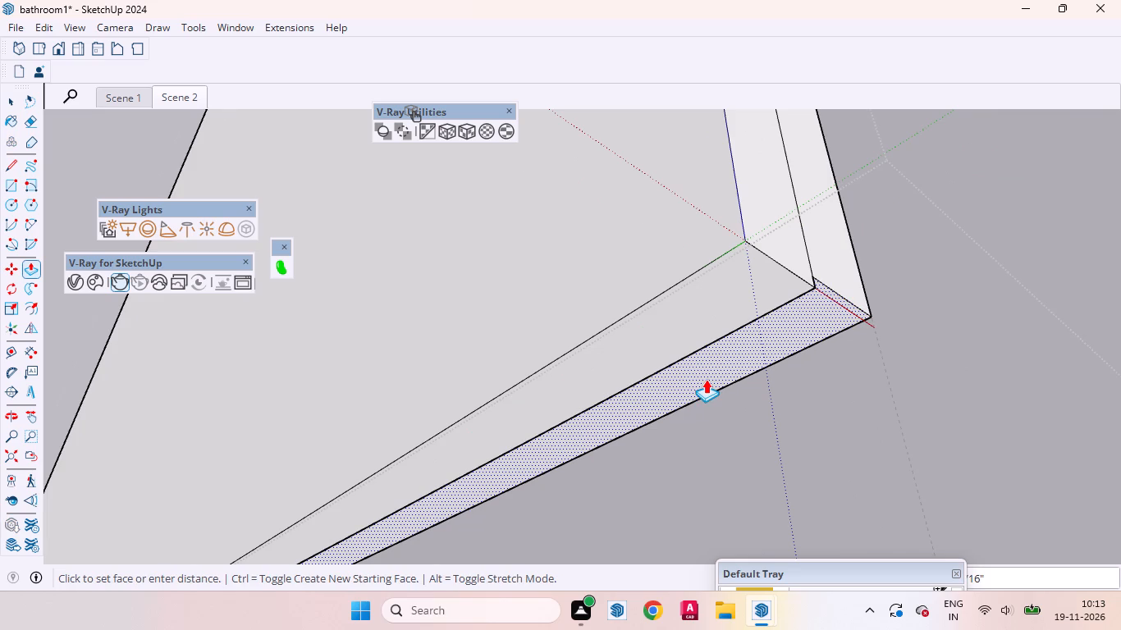
key(Return)
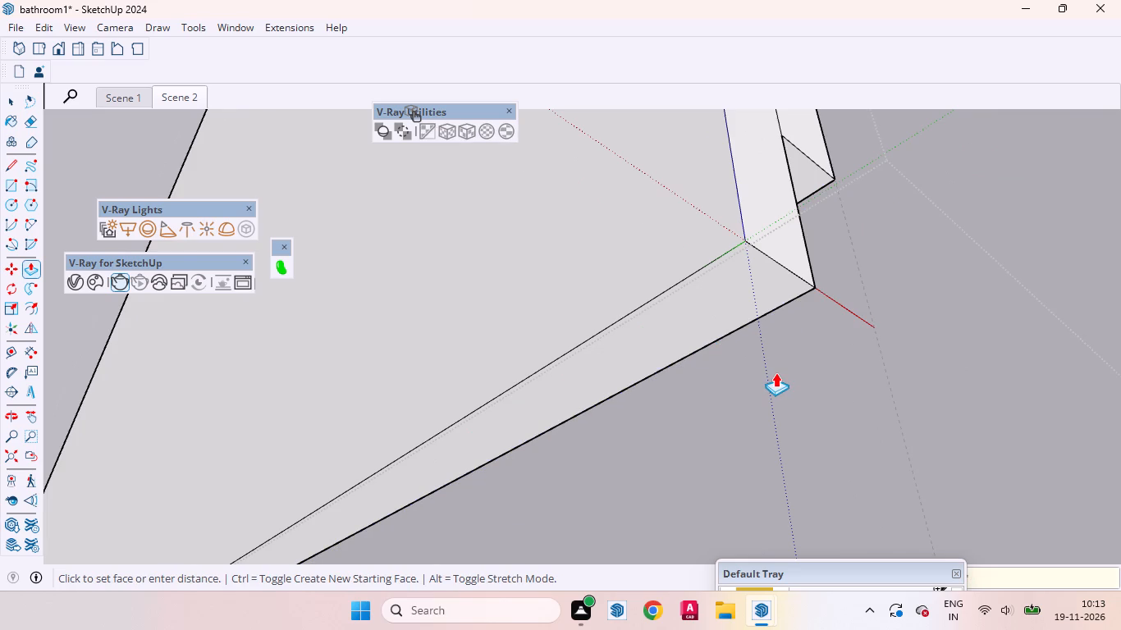
Repeat the 1" inward push on the wall-side half of the thin side face farthest from the niche column.
scroll(846, 363, down, 9)
scroll(838, 295, up, 7)
middle_drag(803, 269, 794, 298)
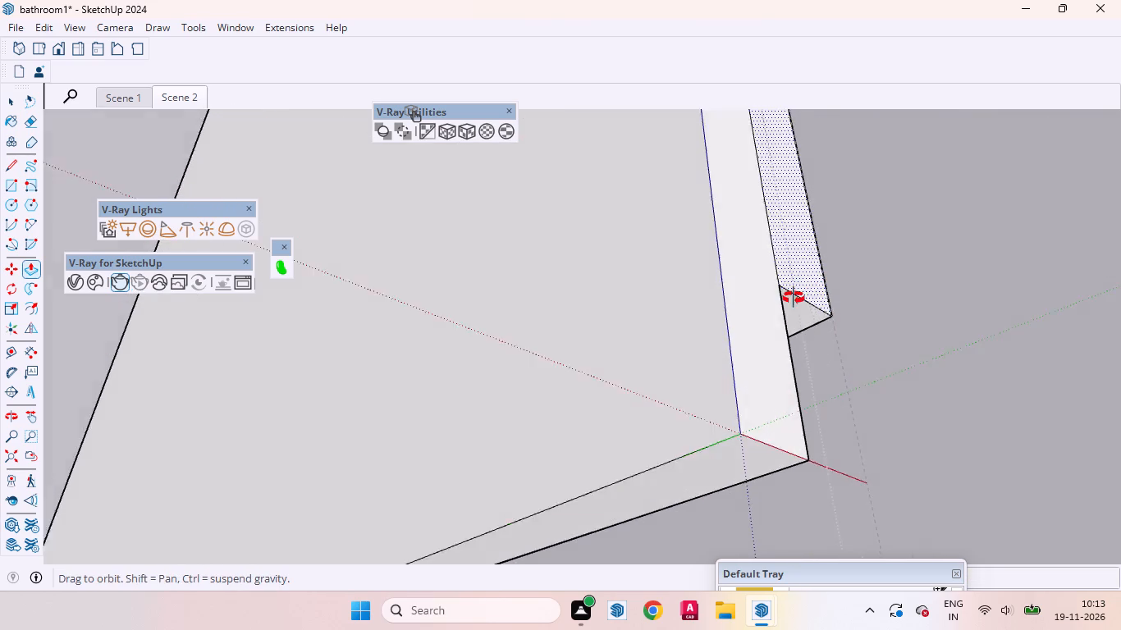
middle_drag(794, 298, 698, 451)
double_click(875, 194)
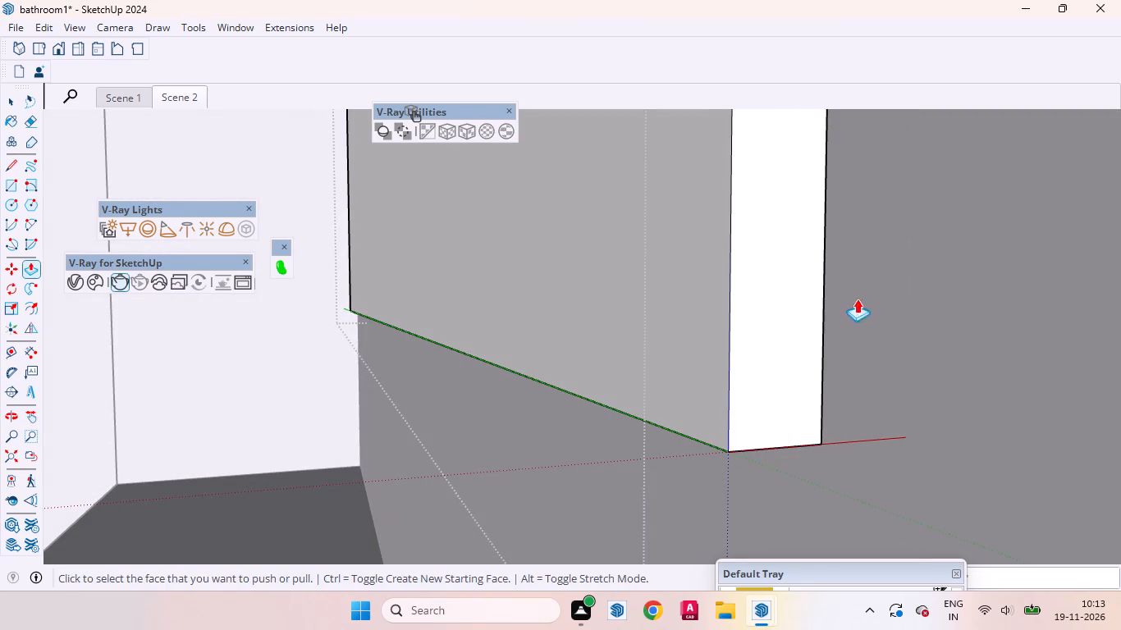
Repeat the 1" inward push on the wall-side half of the panel's thin top face.
scroll(853, 331, down, 19)
scroll(840, 405, up, 1)
scroll(866, 409, down, 9)
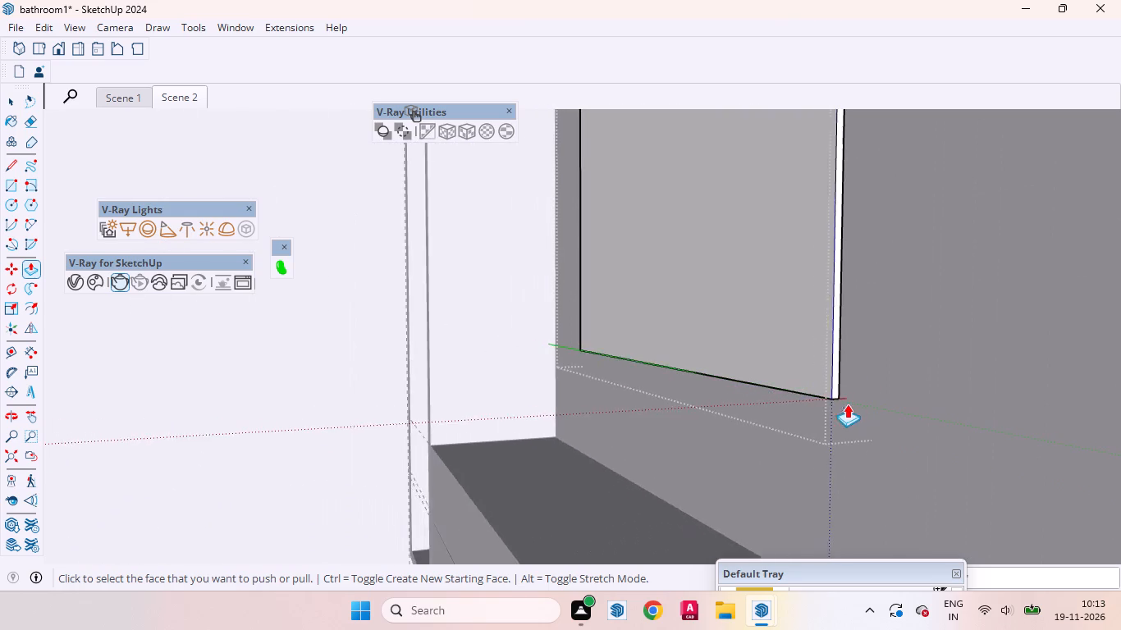
scroll(847, 404, down, 14)
middle_drag(776, 217, 747, 462)
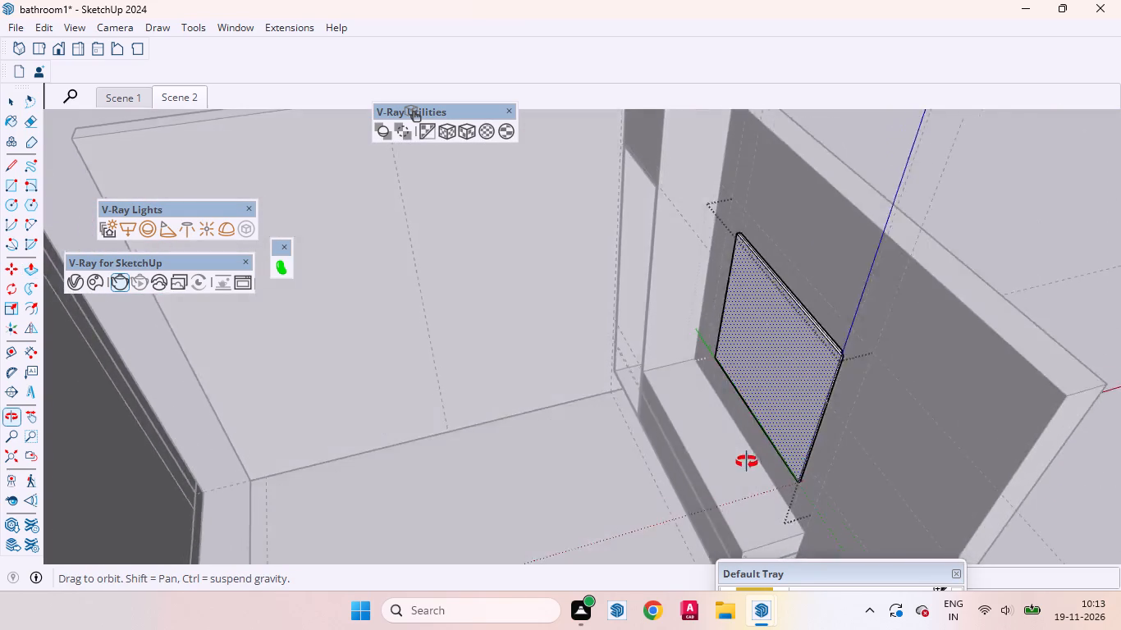
middle_drag(747, 462, 740, 486)
scroll(841, 368, up, 20)
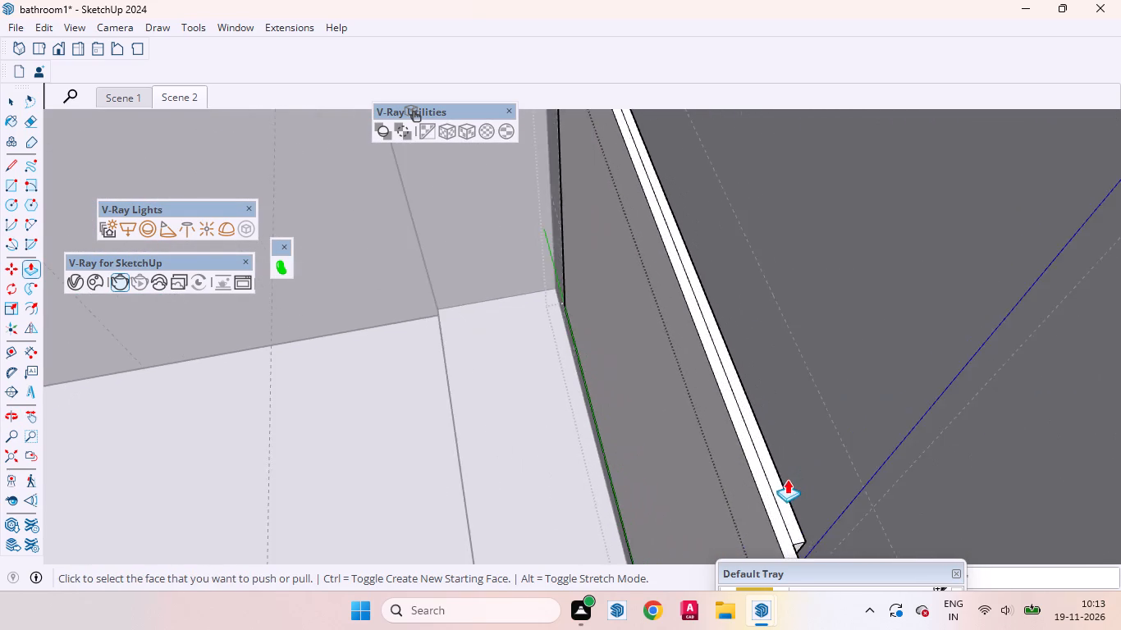
scroll(787, 479, up, 5)
double_click(767, 470)
Repeat the 1" inward push on the wall-side half of the thin side face nearest the niche column.
middle_drag(742, 468, 1100, 363)
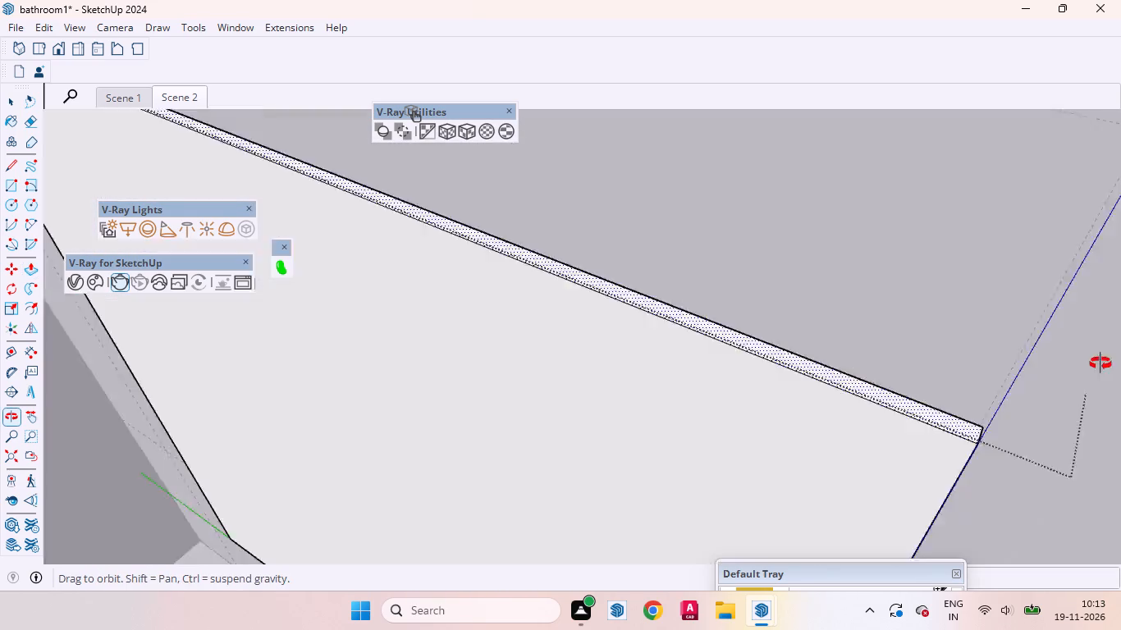
middle_drag(1100, 363, 1120, 332)
scroll(947, 303, down, 20)
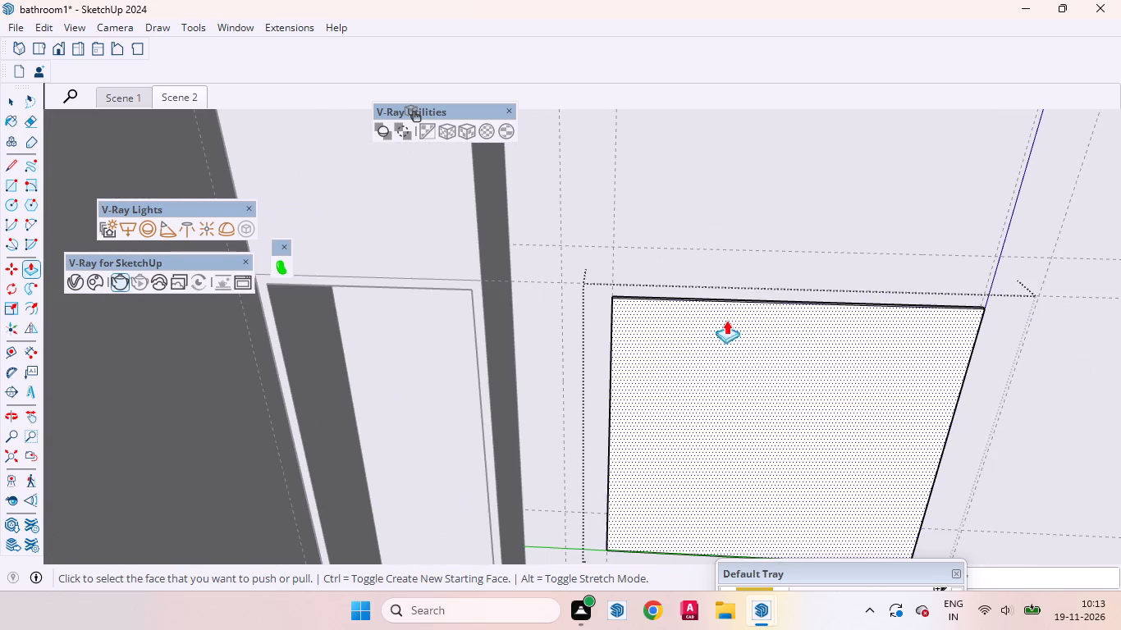
middle_drag(595, 354, 816, 538)
scroll(629, 237, up, 4)
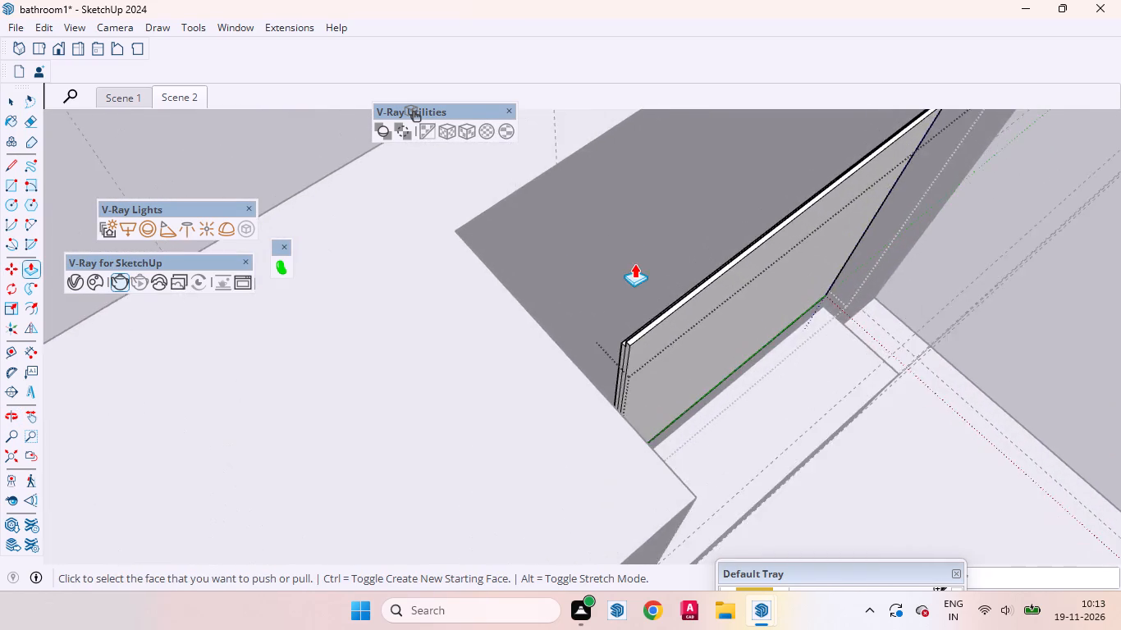
scroll(634, 263, up, 20)
scroll(625, 339, up, 7)
double_click(627, 347)
key(space)
Place vertical guides 6" inward from both side edges of the wall panel's front face.
scroll(508, 354, down, 3)
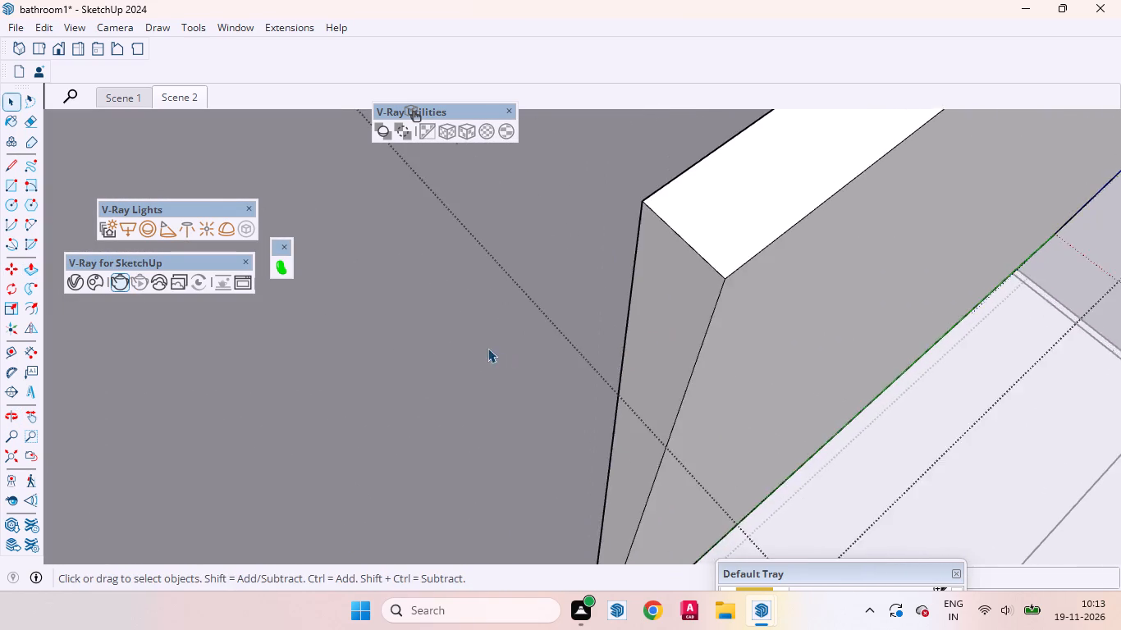
scroll(487, 348, down, 20)
scroll(487, 348, down, 9)
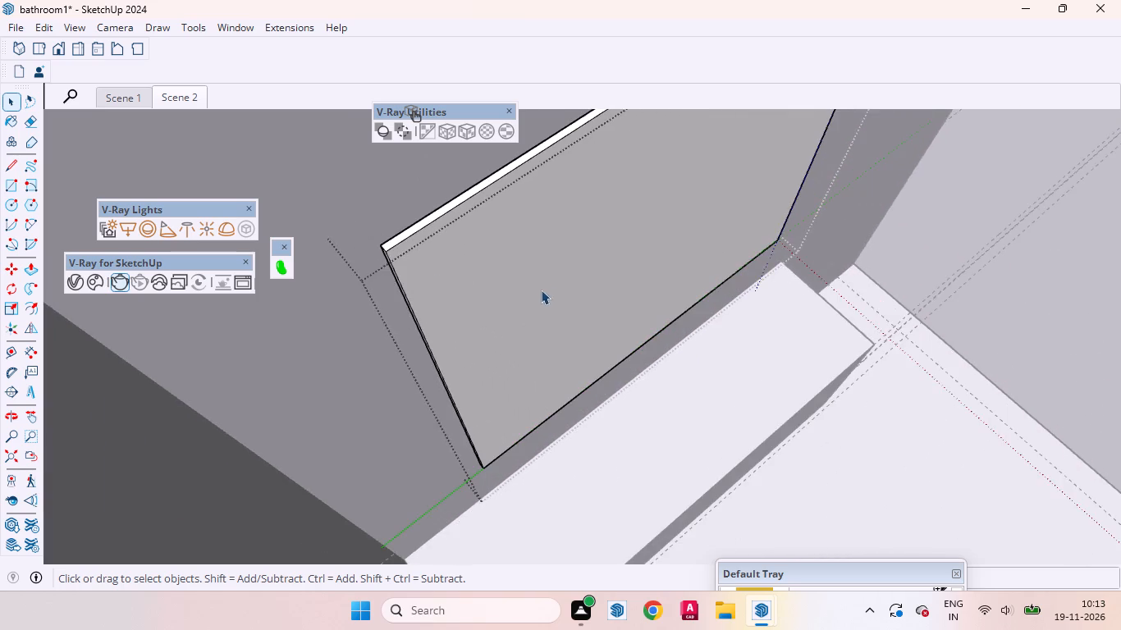
middle_drag(538, 290, 330, 121)
scroll(325, 120, down, 12)
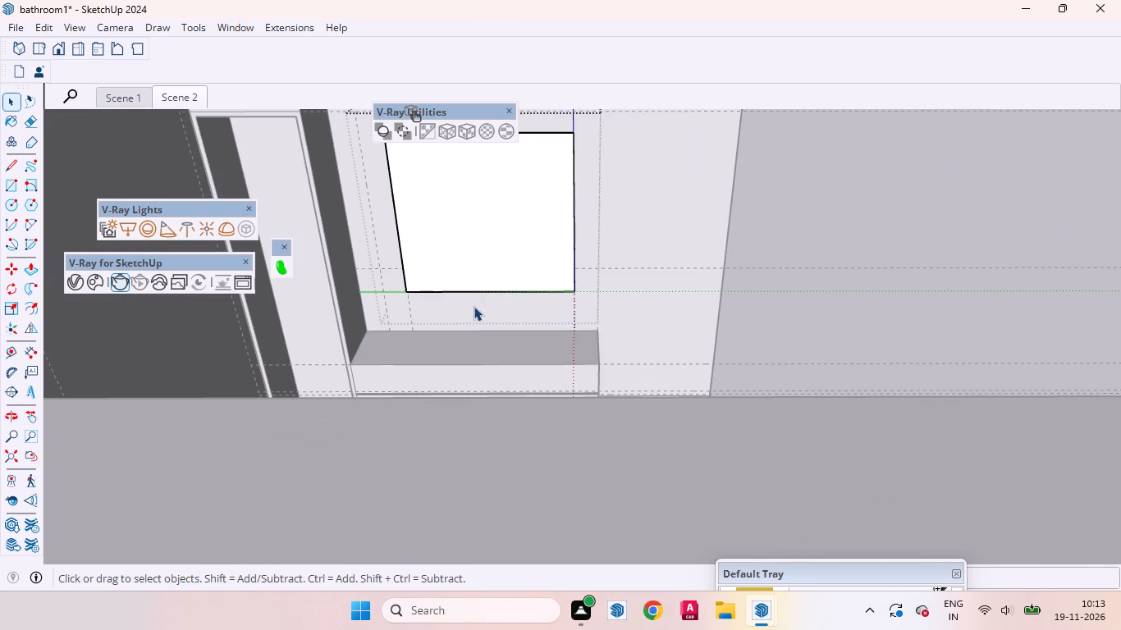
scroll(533, 364, down, 2)
scroll(540, 381, up, 1)
scroll(544, 387, down, 5)
scroll(499, 261, up, 5)
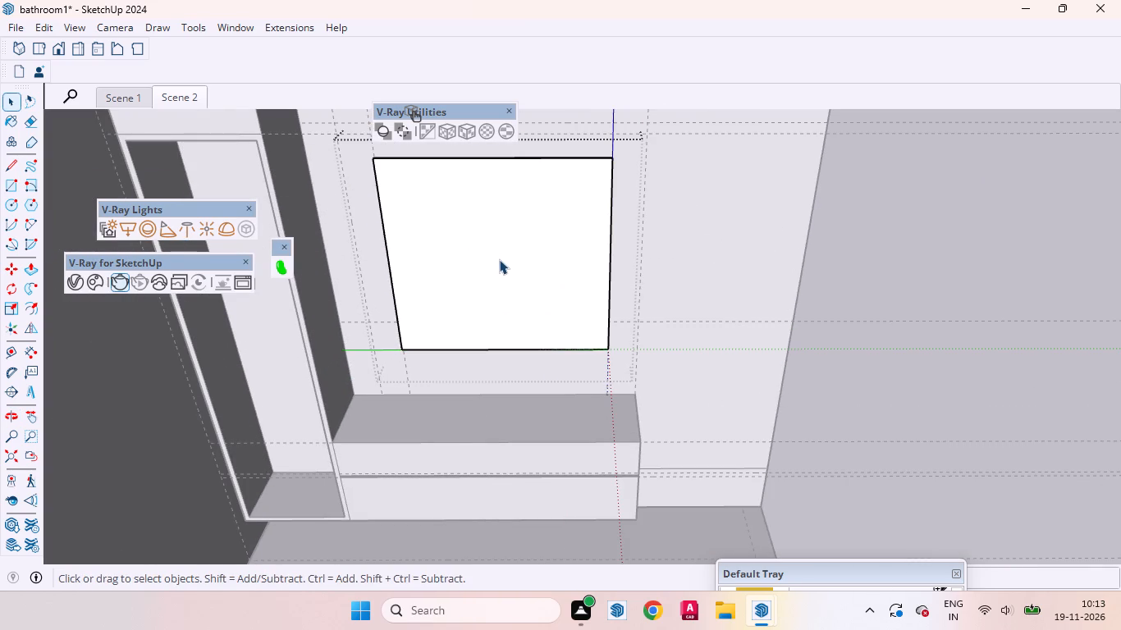
key(t)
click(378, 221)
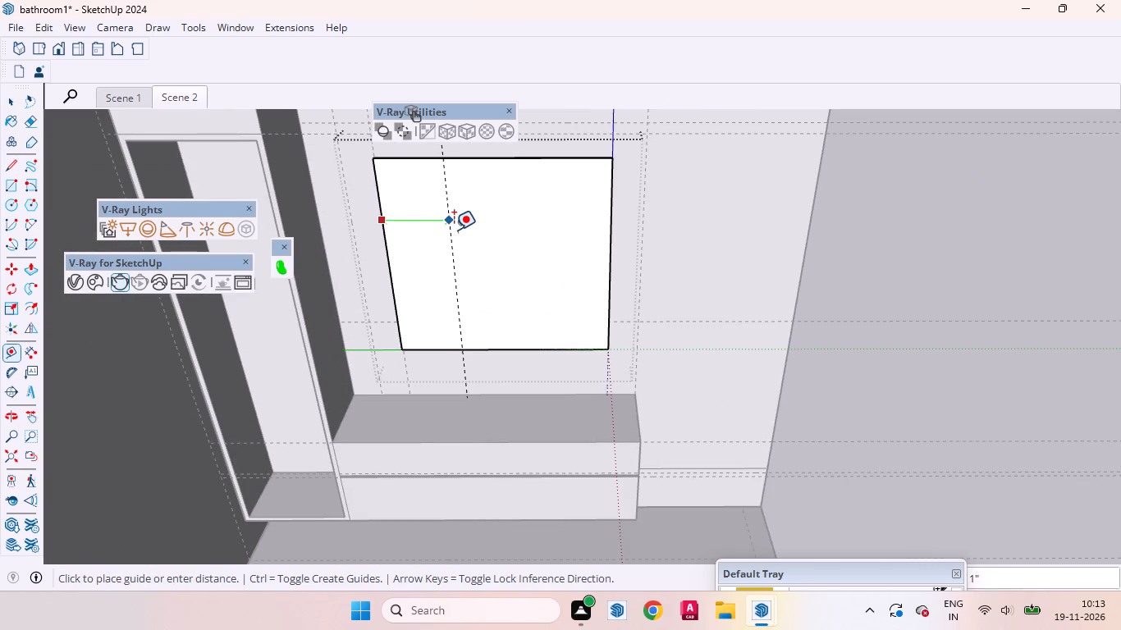
key(6)
key(Return)
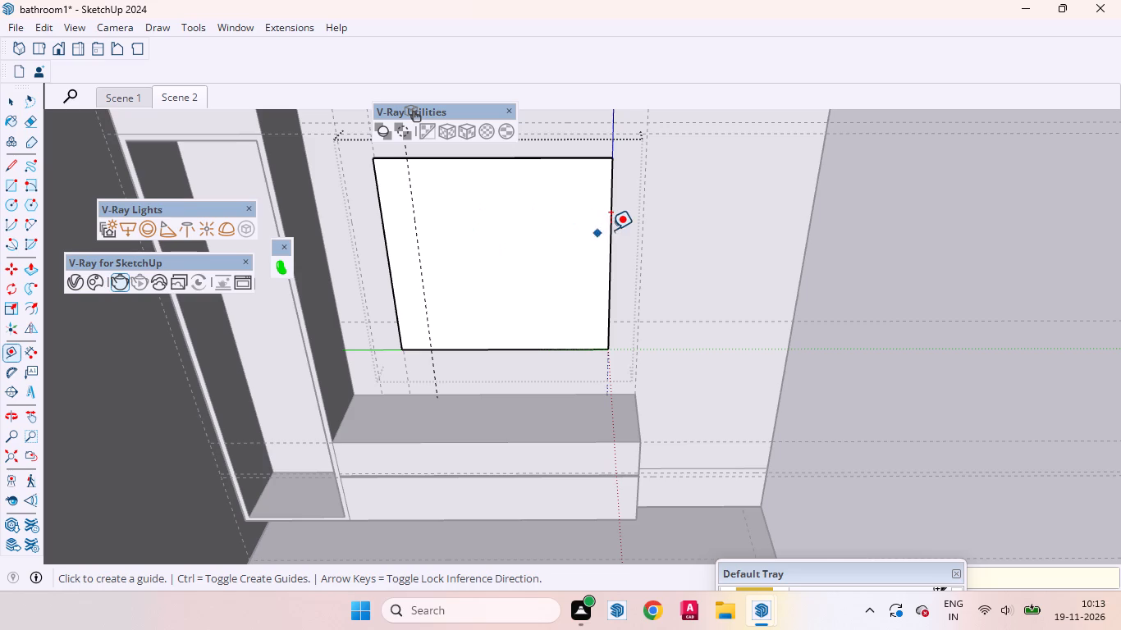
click(612, 229)
key(6)
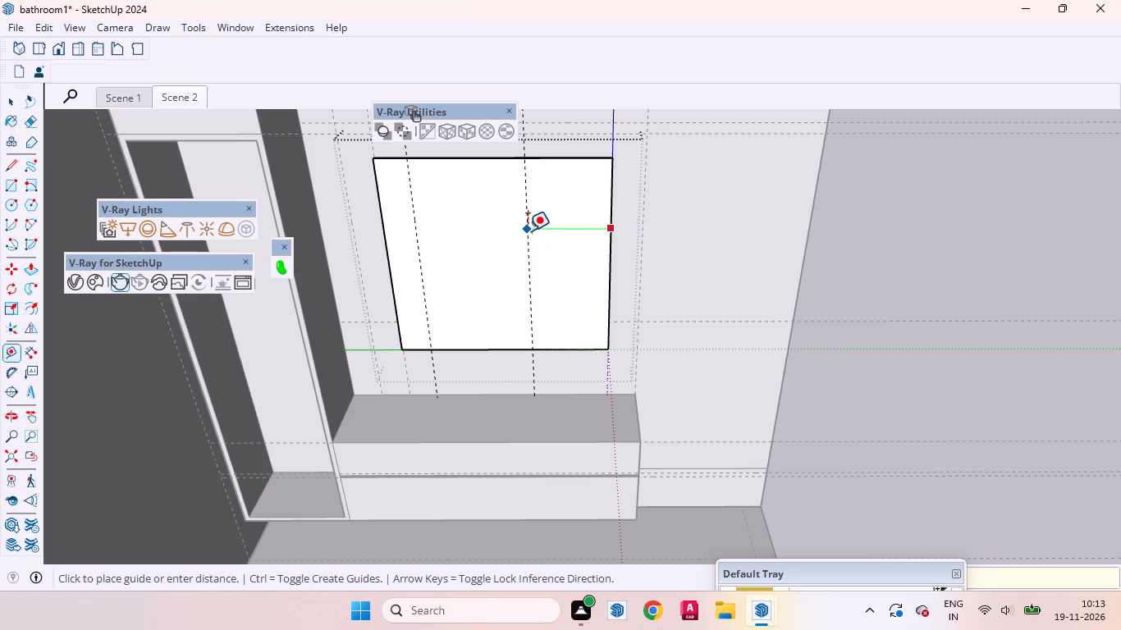
key(Return)
Place horizontal guides 6" inward from the bottom and top edges of the panel's front face.
click(522, 348)
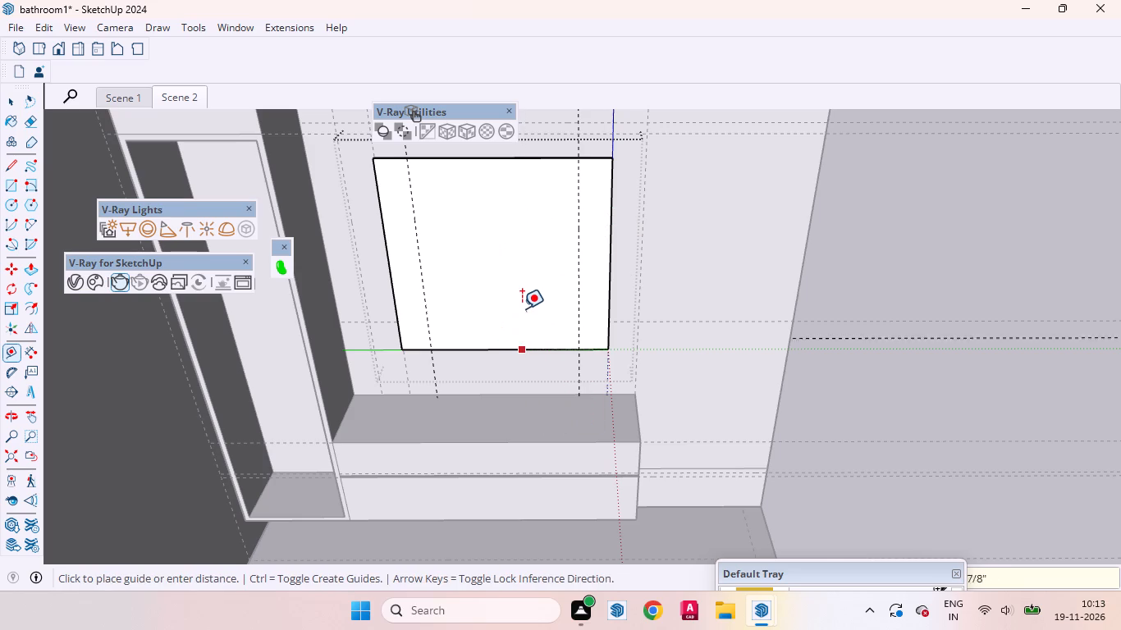
key(6)
key(Return)
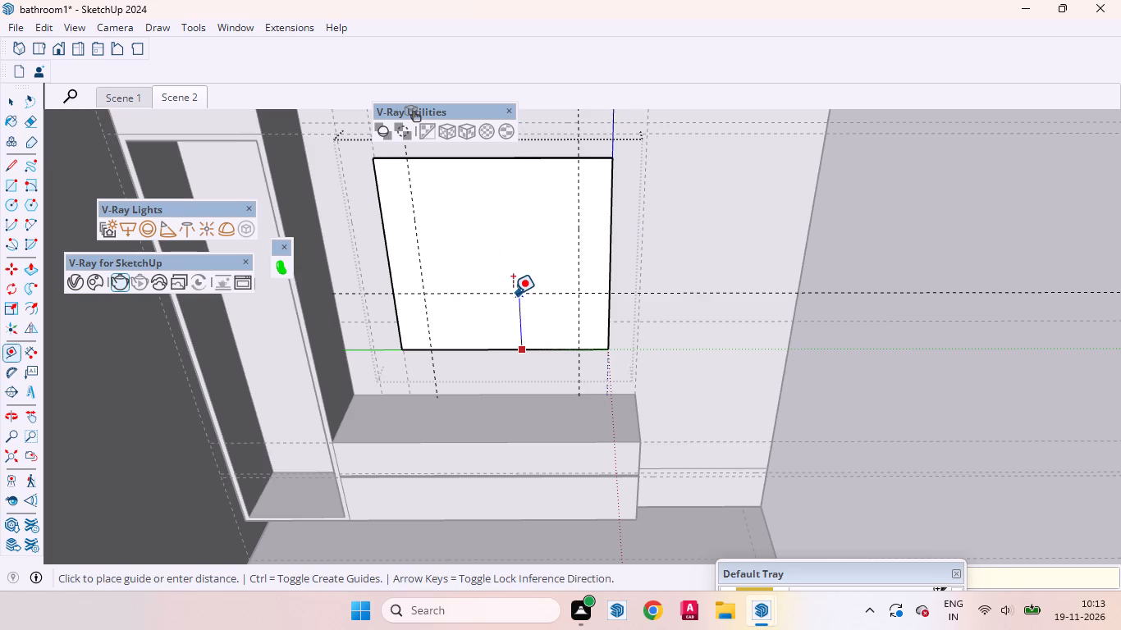
click(515, 160)
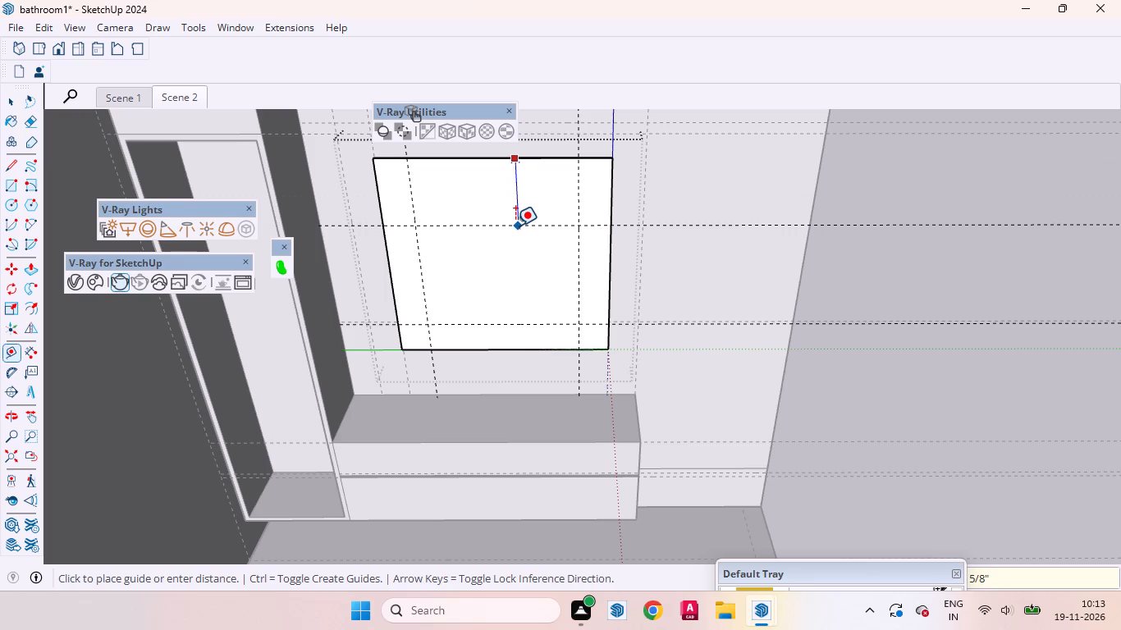
key(6)
key(Return)
key(space)
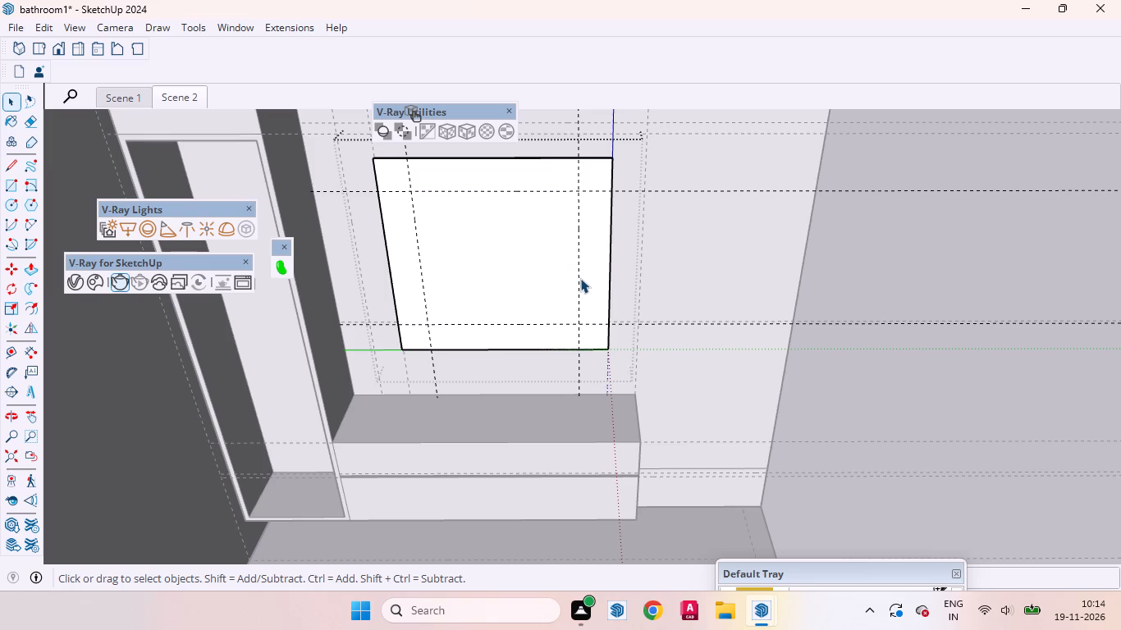
Draw a tangent arc between the 6" guide intersections across the panel's lower corner at the axes origin.
key(a)
click(14, 98)
key(a)
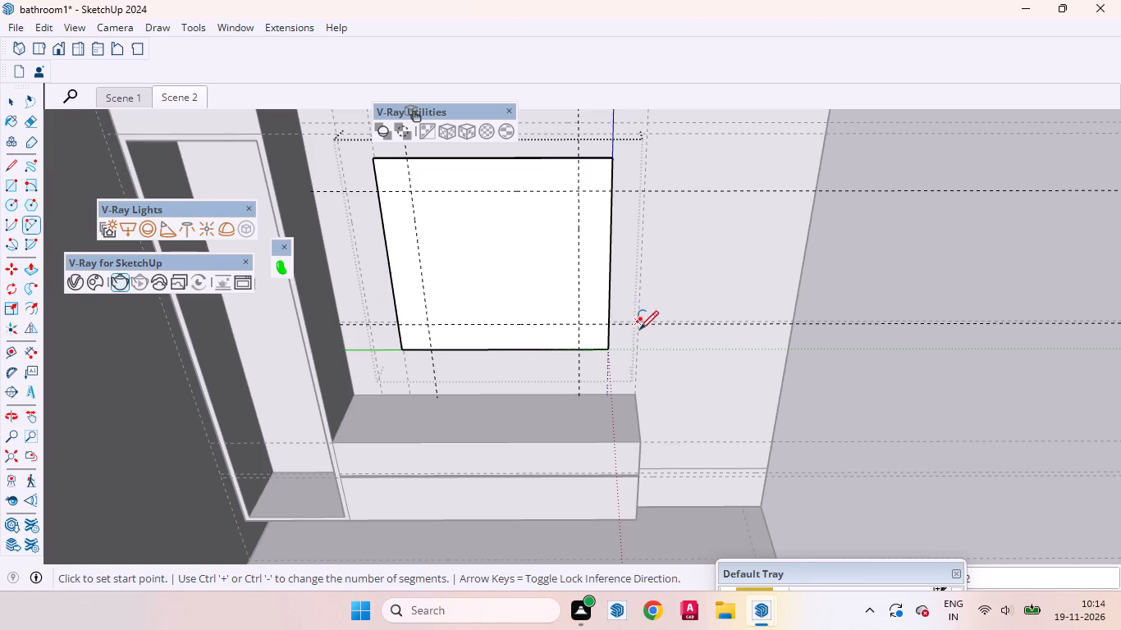
scroll(630, 335, up, 11)
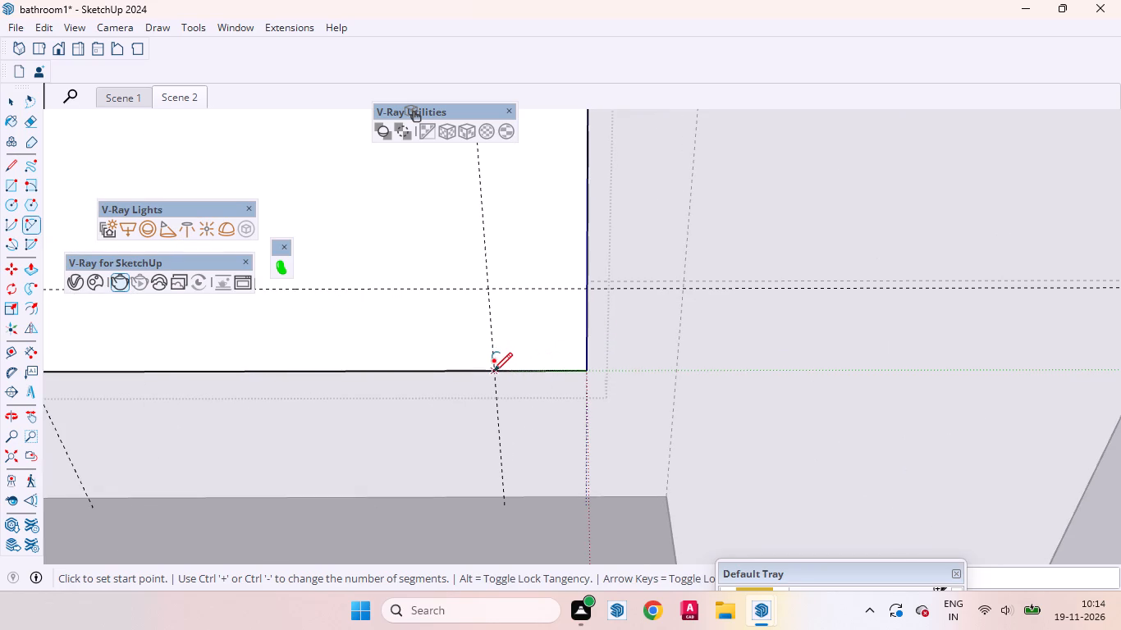
click(493, 372)
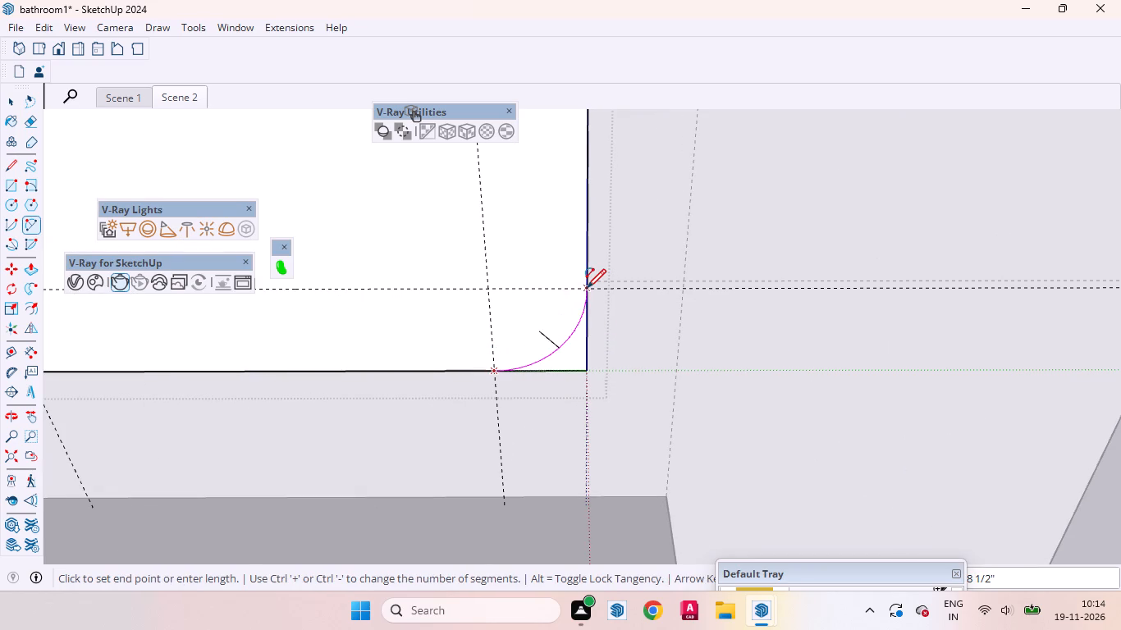
double_click(587, 288)
scroll(629, 406, down, 6)
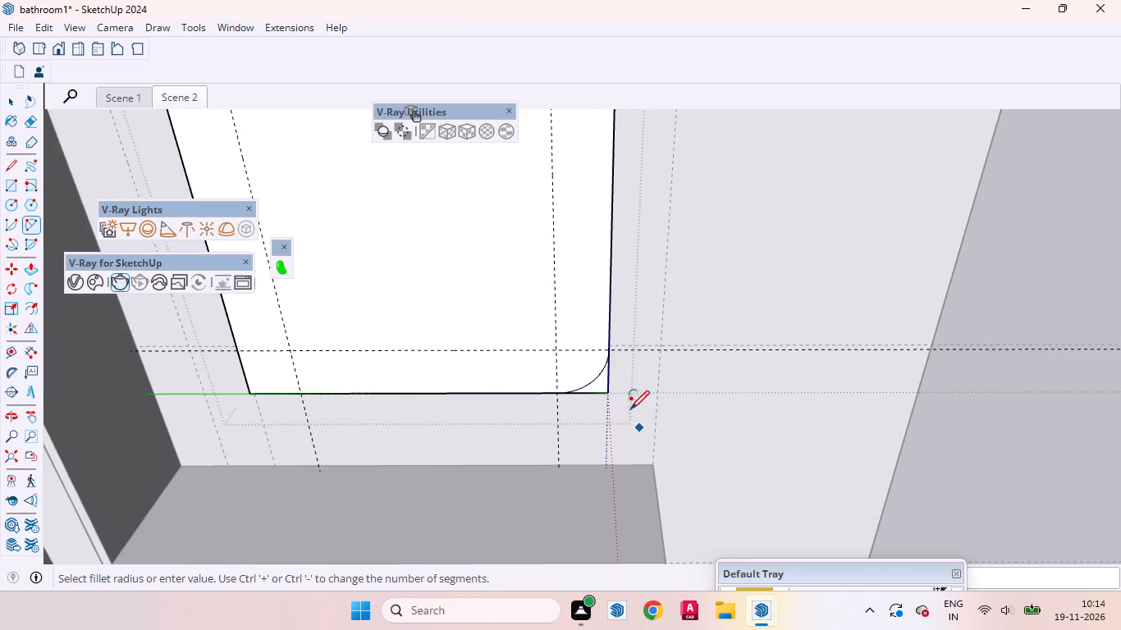
key(space)
click(587, 299)
scroll(642, 411, down, 4)
scroll(652, 437, up, 1)
scroll(653, 440, down, 4)
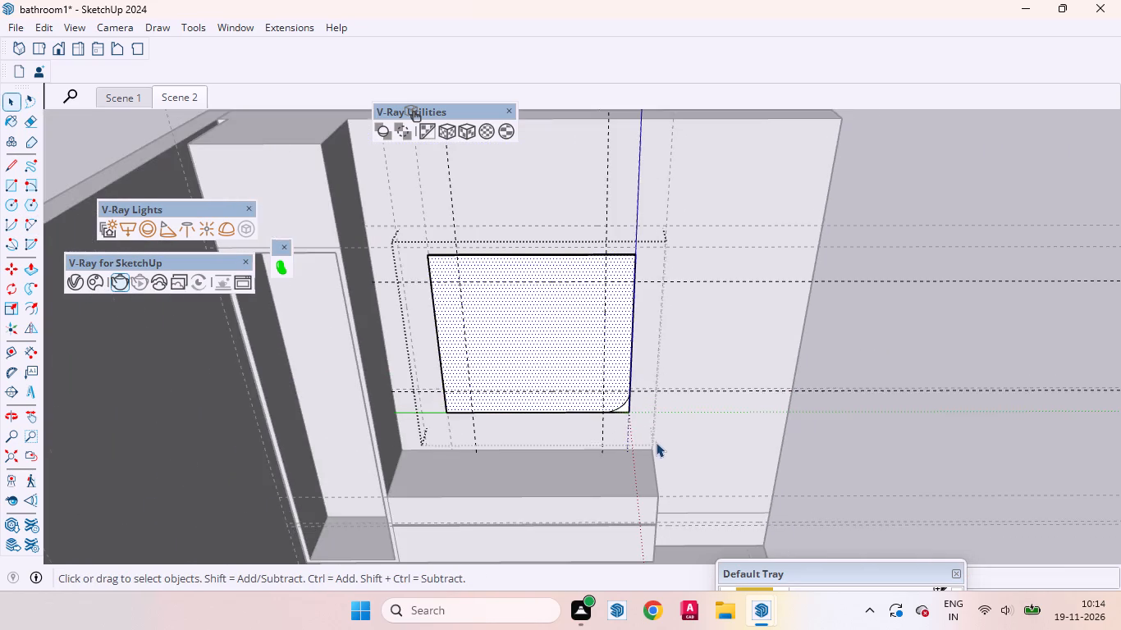
scroll(615, 268, up, 7)
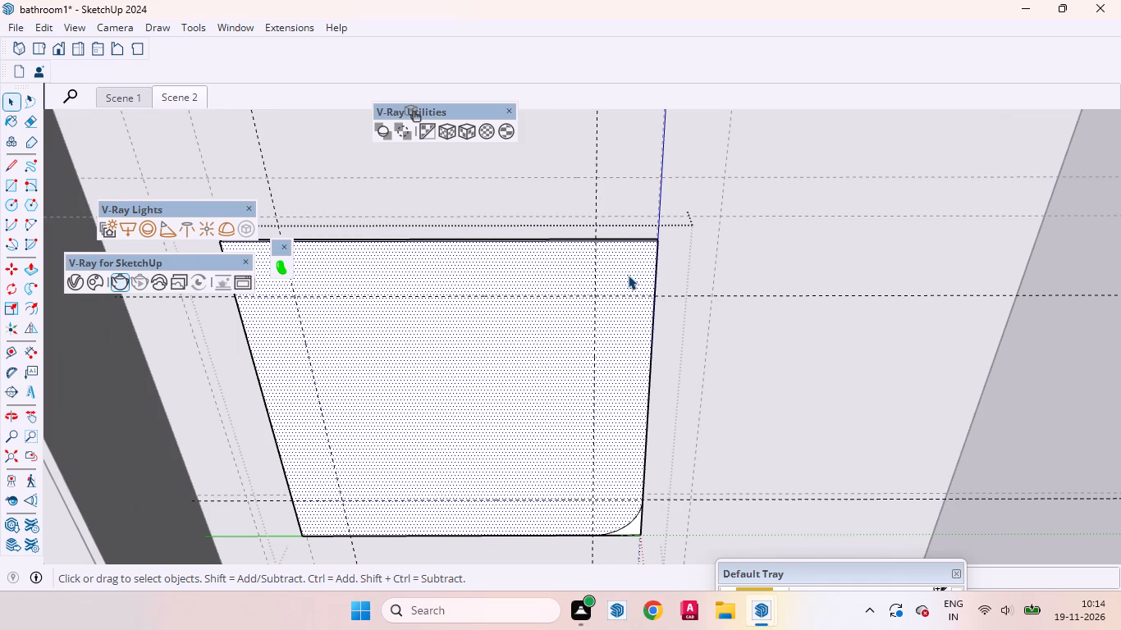
Draw matching tangent corner arcs between the 6" guide intersections at the panel front's other three corners.
key(a)
click(655, 294)
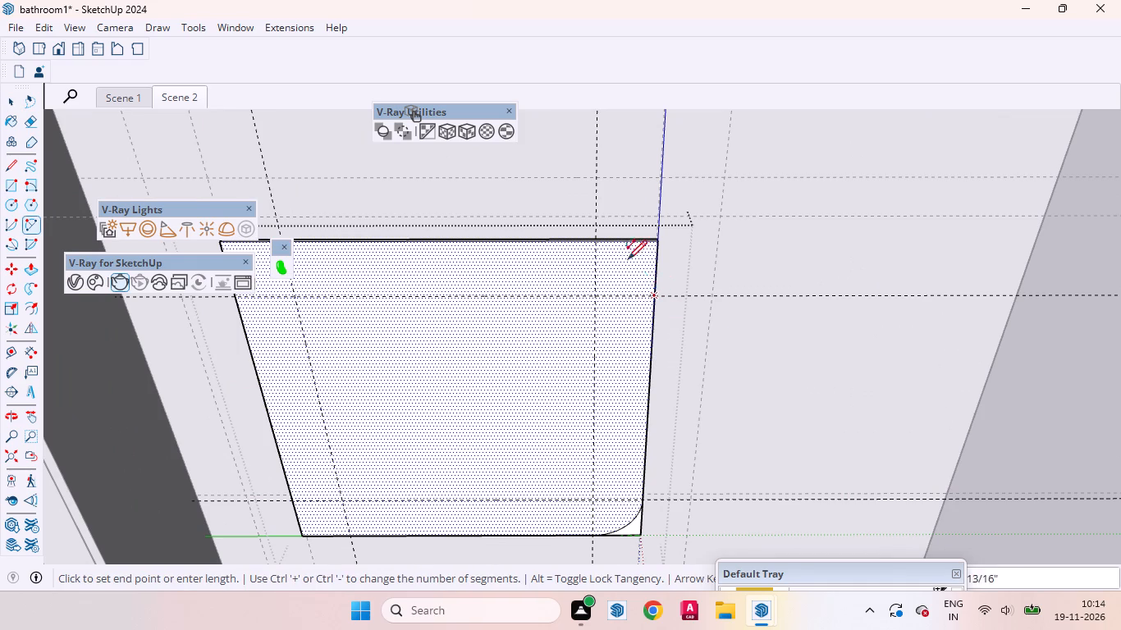
double_click(594, 237)
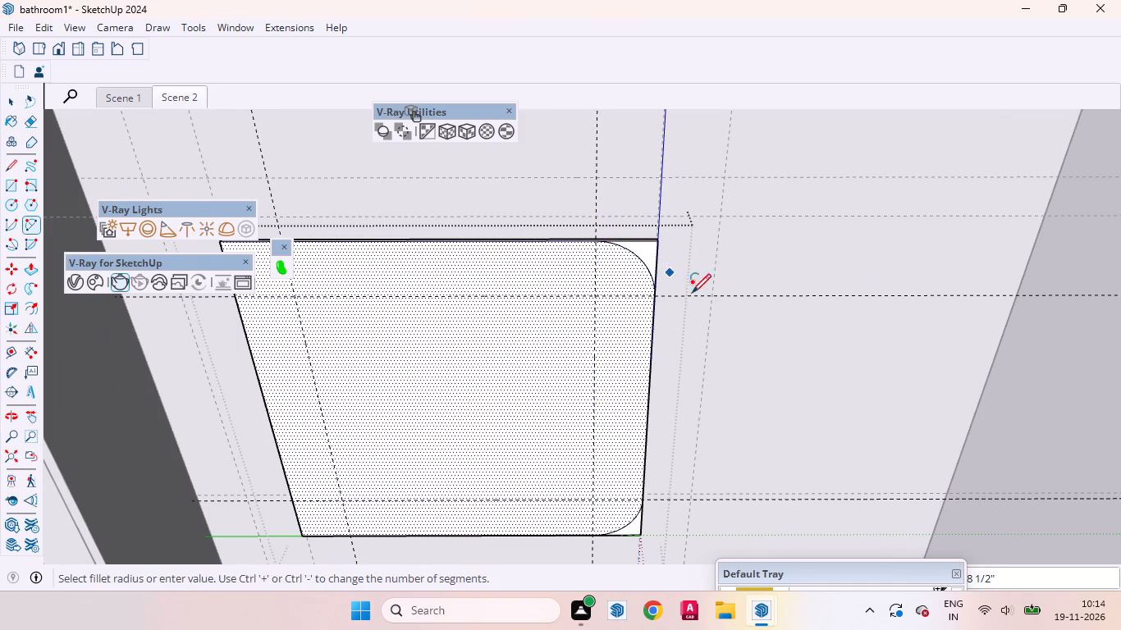
scroll(734, 328, down, 2)
scroll(740, 332, up, 1)
scroll(751, 340, down, 2)
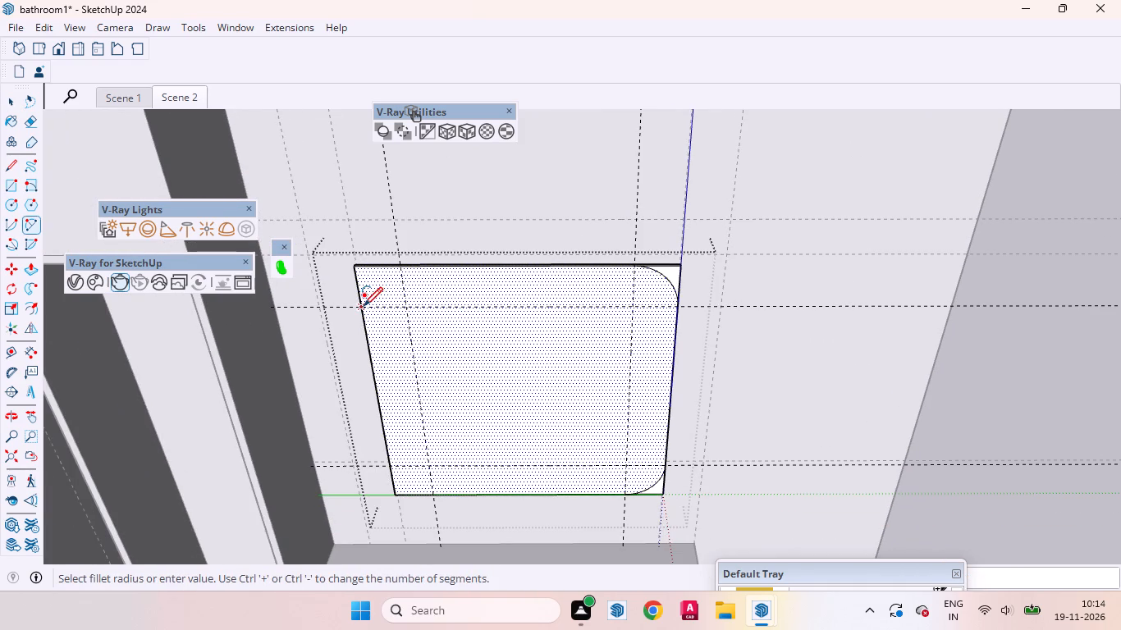
click(364, 306)
double_click(400, 268)
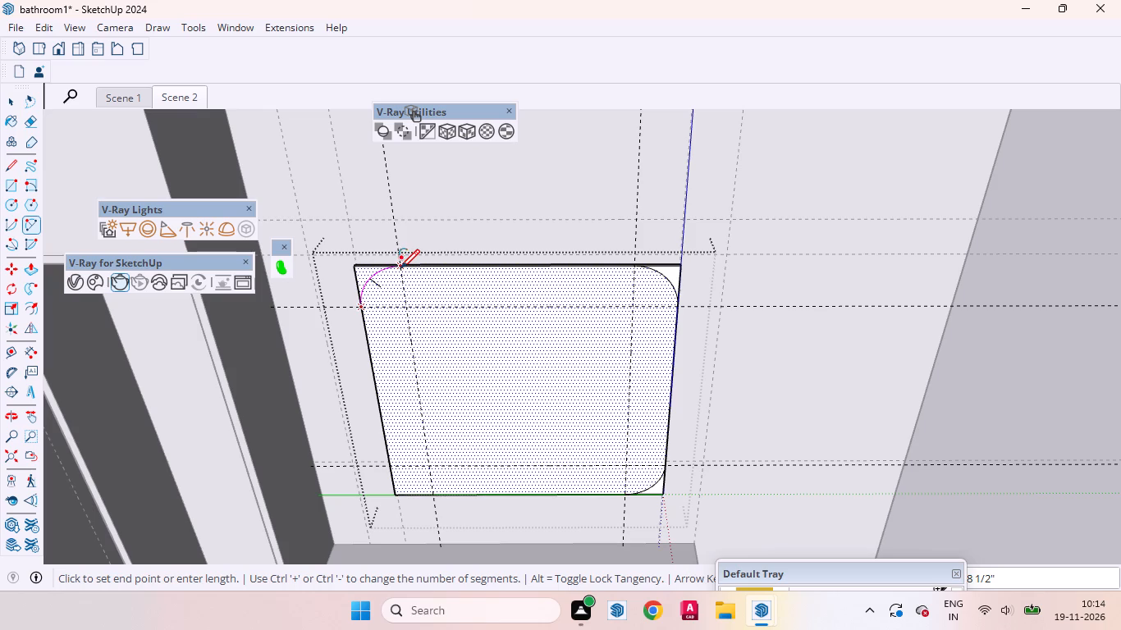
click(433, 495)
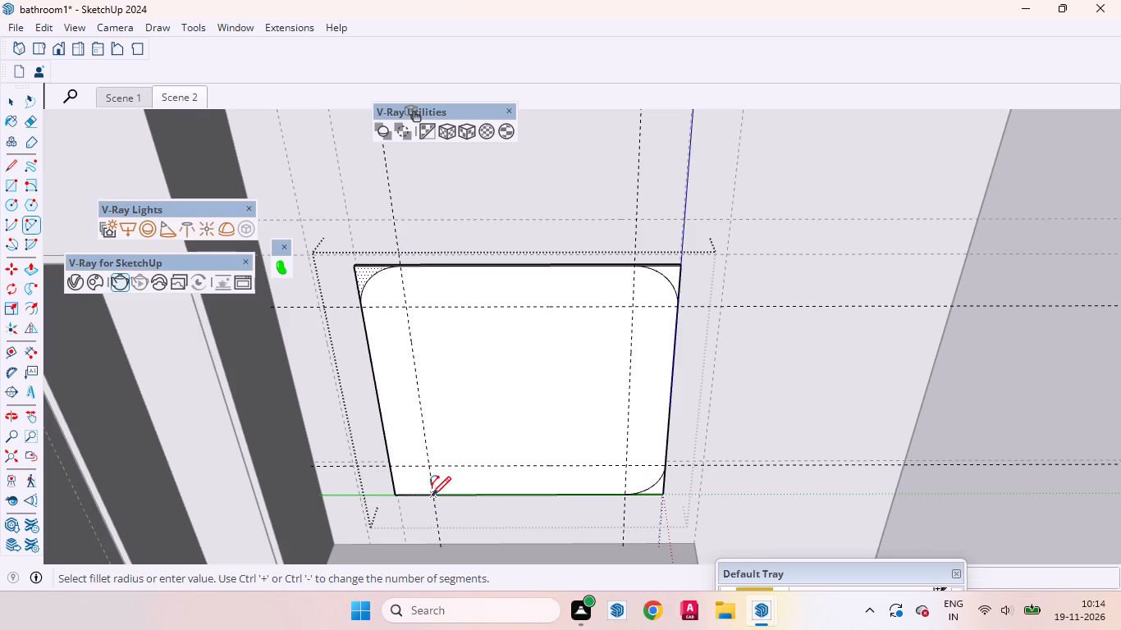
double_click(388, 466)
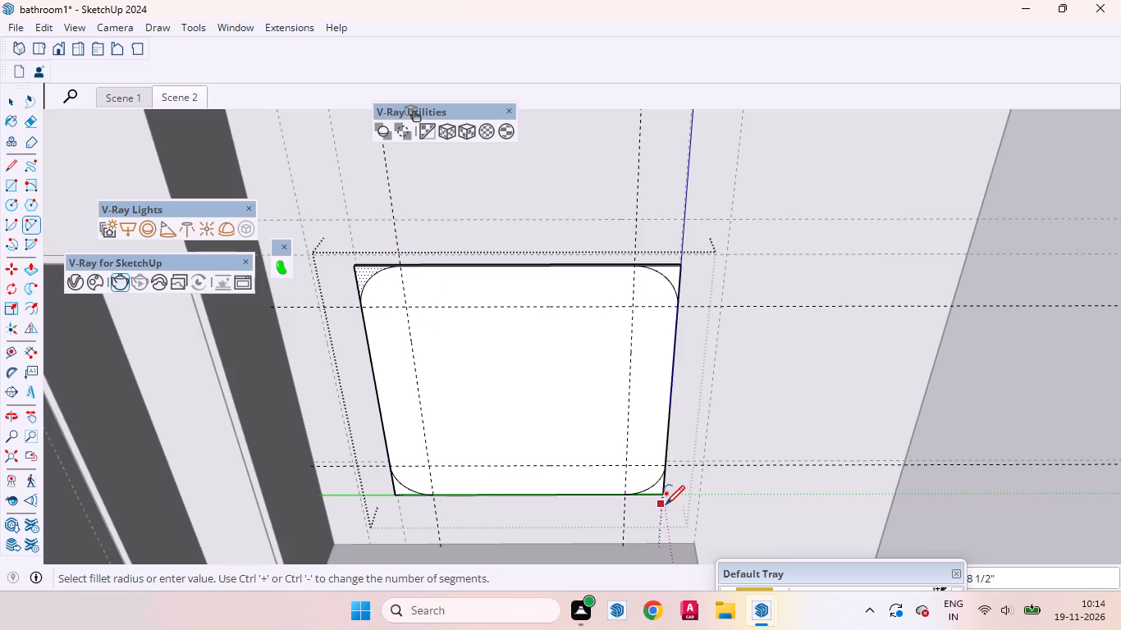
Push the waste piece outside the arc at the axes-origin corner 1/2" back into the panel's thickness.
key(space)
scroll(677, 490, up, 6)
click(647, 493)
middle_drag(697, 481, 556, 329)
scroll(570, 313, down, 3)
scroll(579, 430, up, 8)
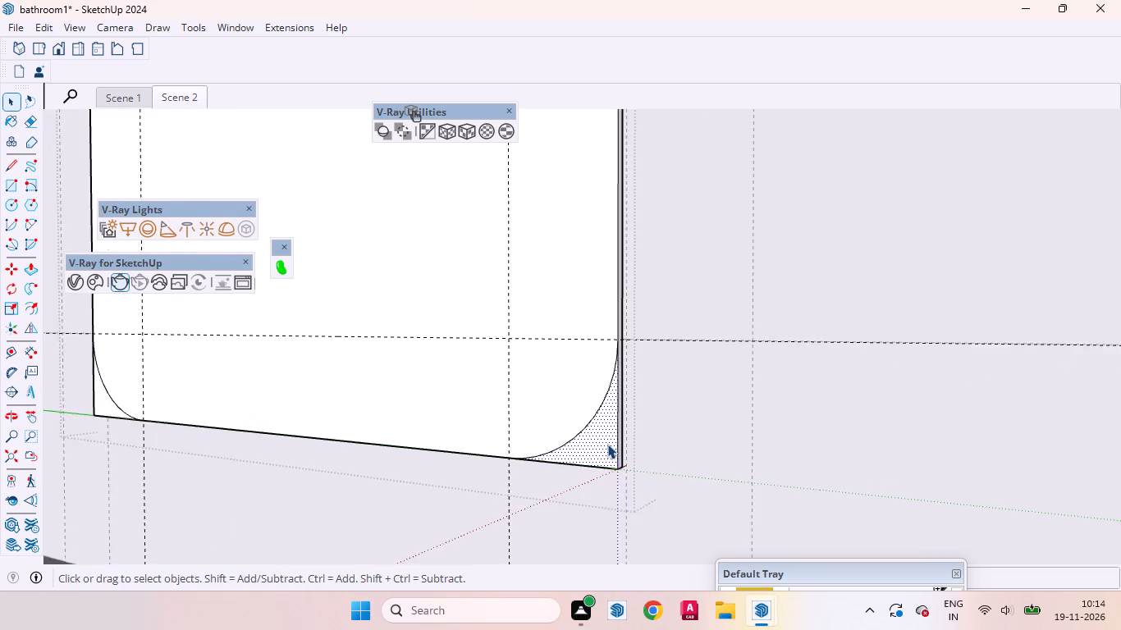
scroll(607, 444, up, 2)
key(p)
scroll(607, 445, up, 3)
drag(602, 448, 640, 446)
key(space)
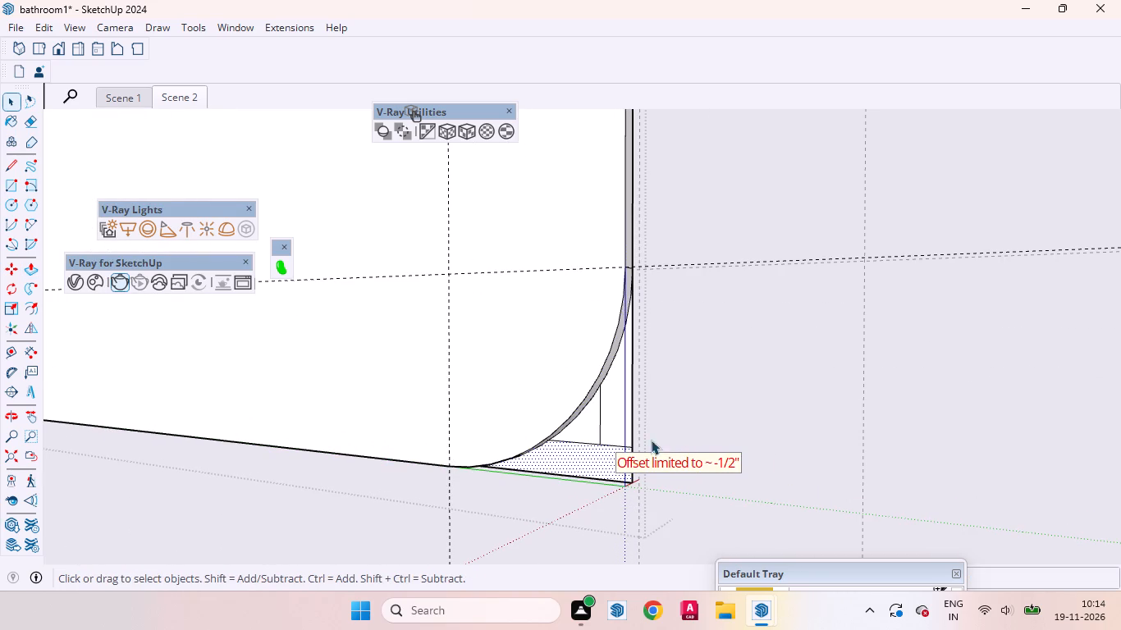
Erase the four leftover waste edges outside the arc at the panel's axes-origin corner.
scroll(640, 430, up, 3)
middle_drag(680, 425, 387, 428)
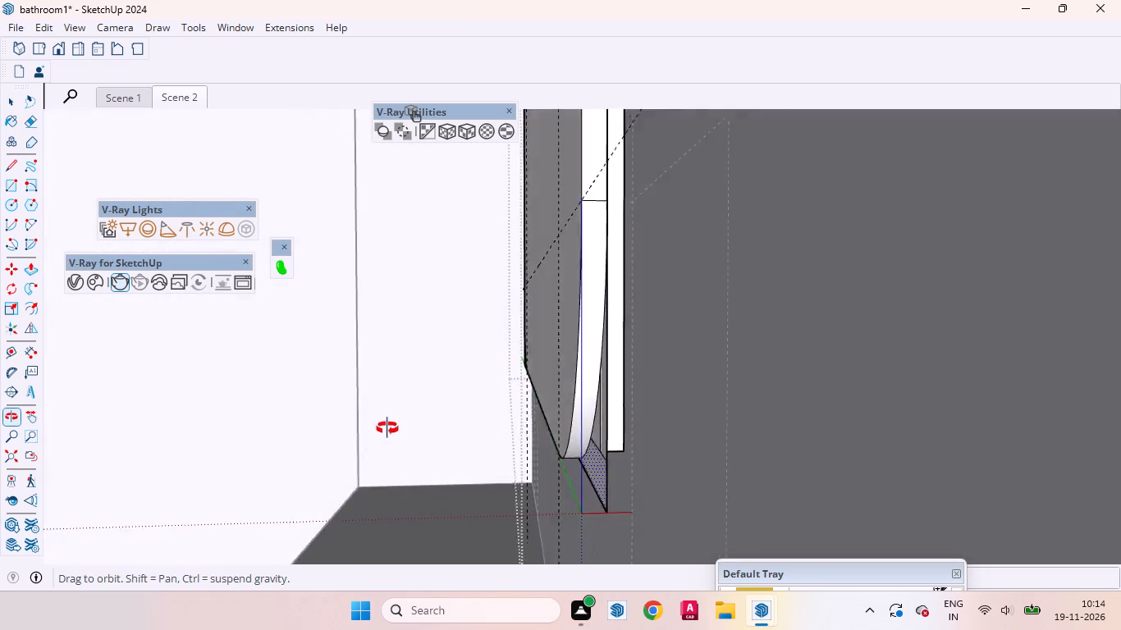
middle_drag(387, 428, 652, 460)
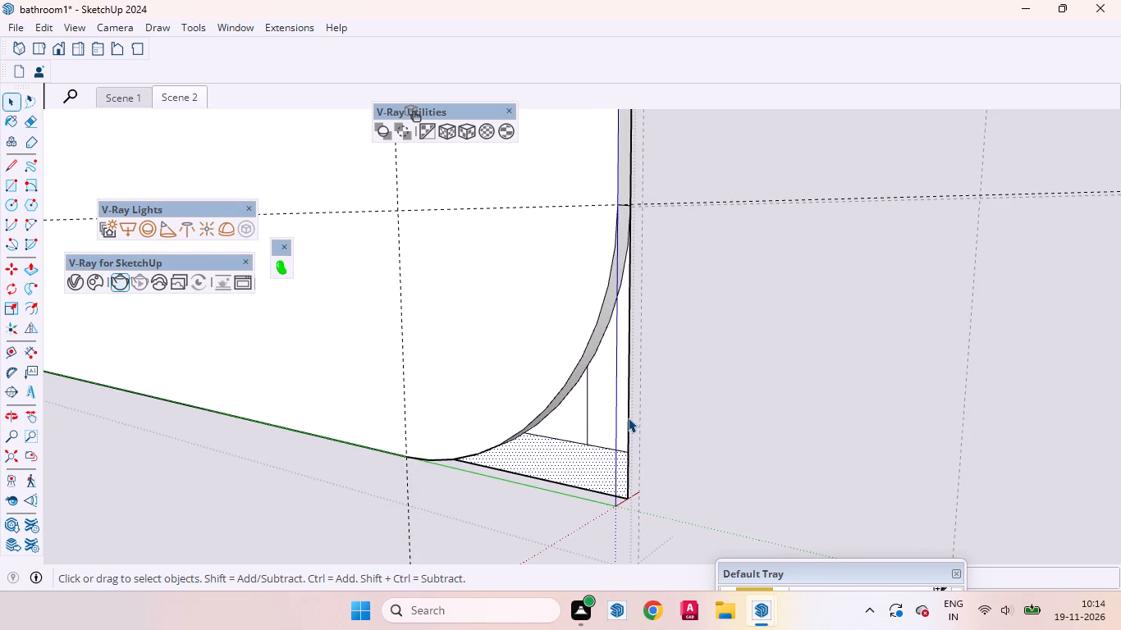
click(628, 418)
right_click(628, 418)
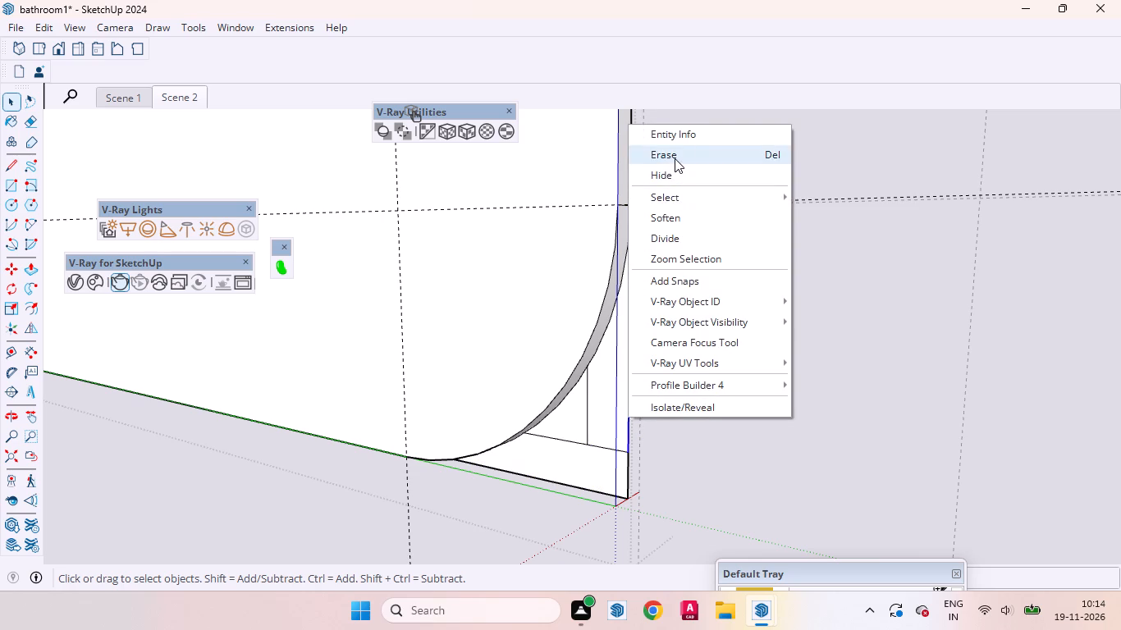
click(675, 158)
click(629, 469)
right_click(629, 469)
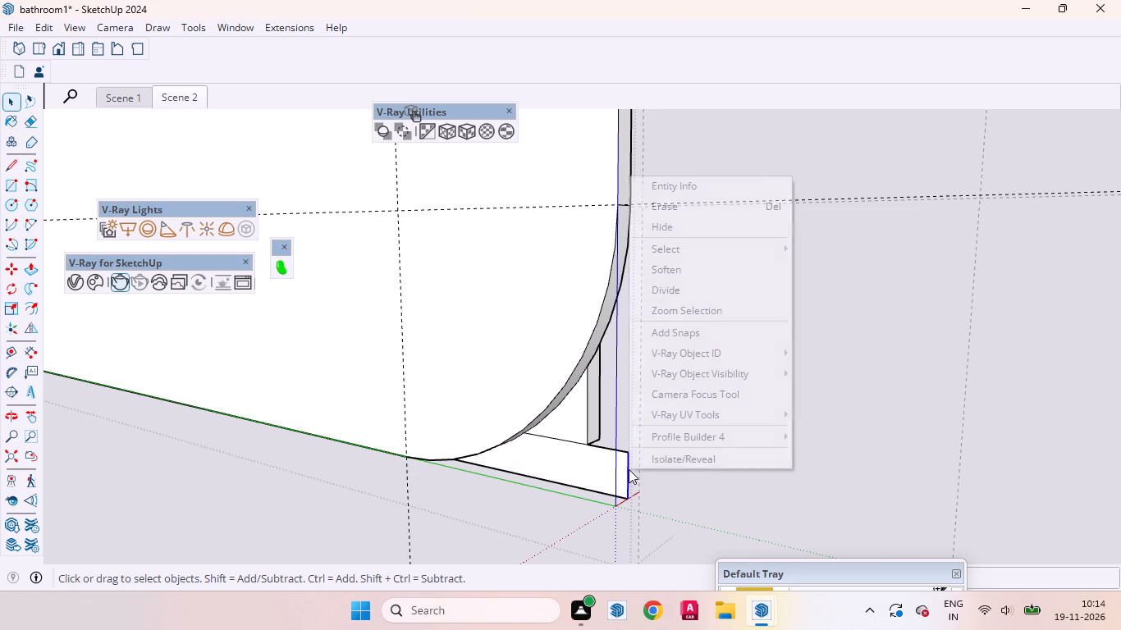
click(666, 212)
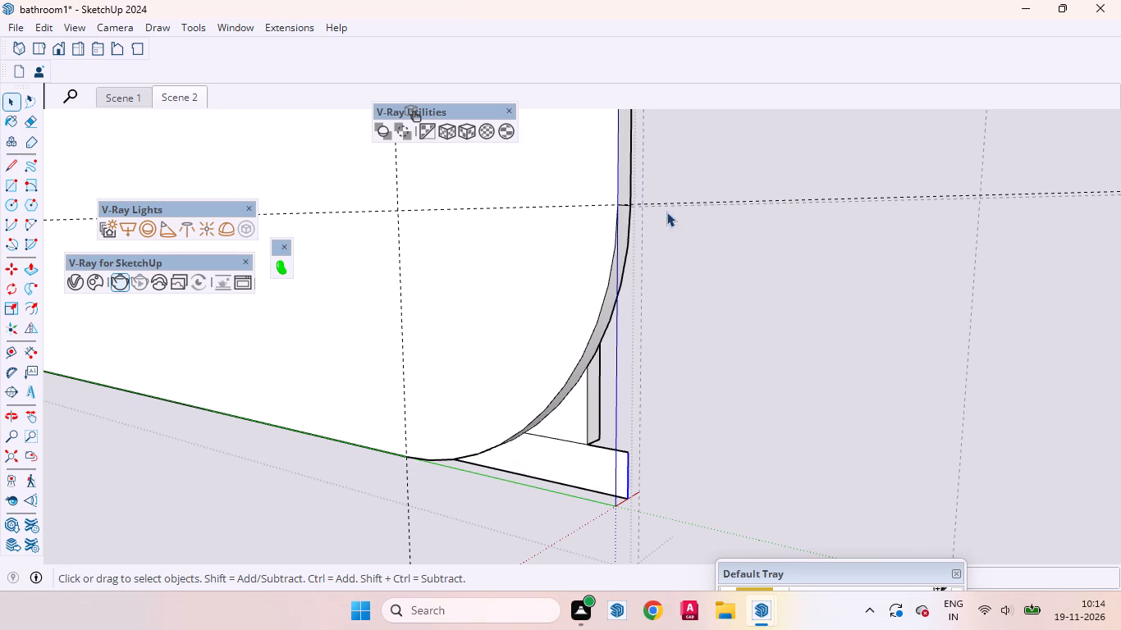
click(611, 451)
right_click(612, 450)
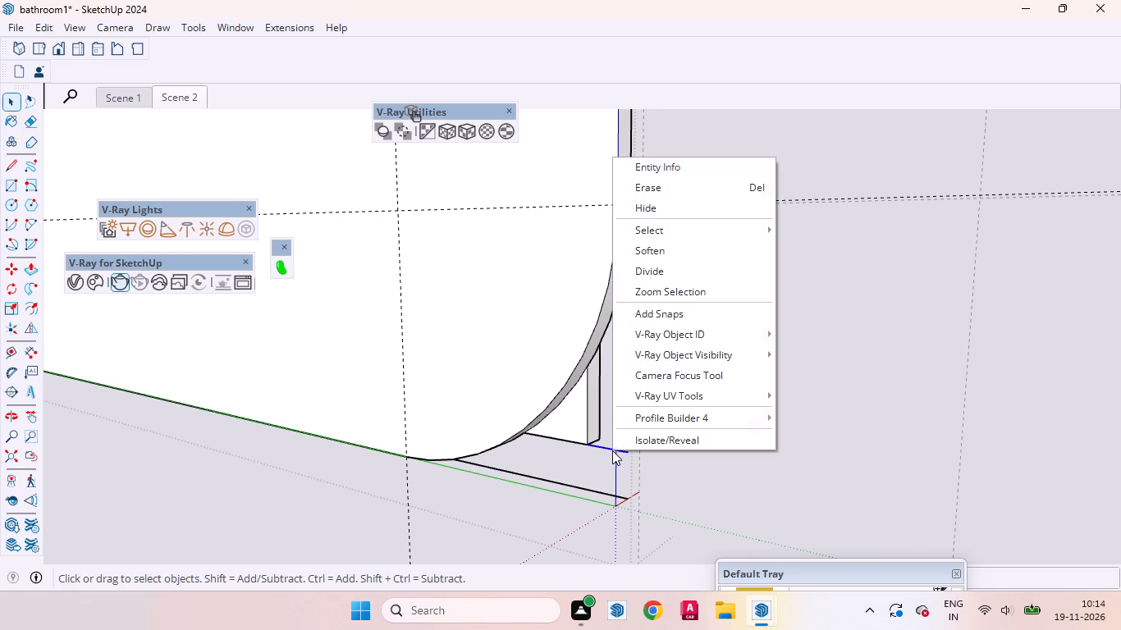
click(665, 190)
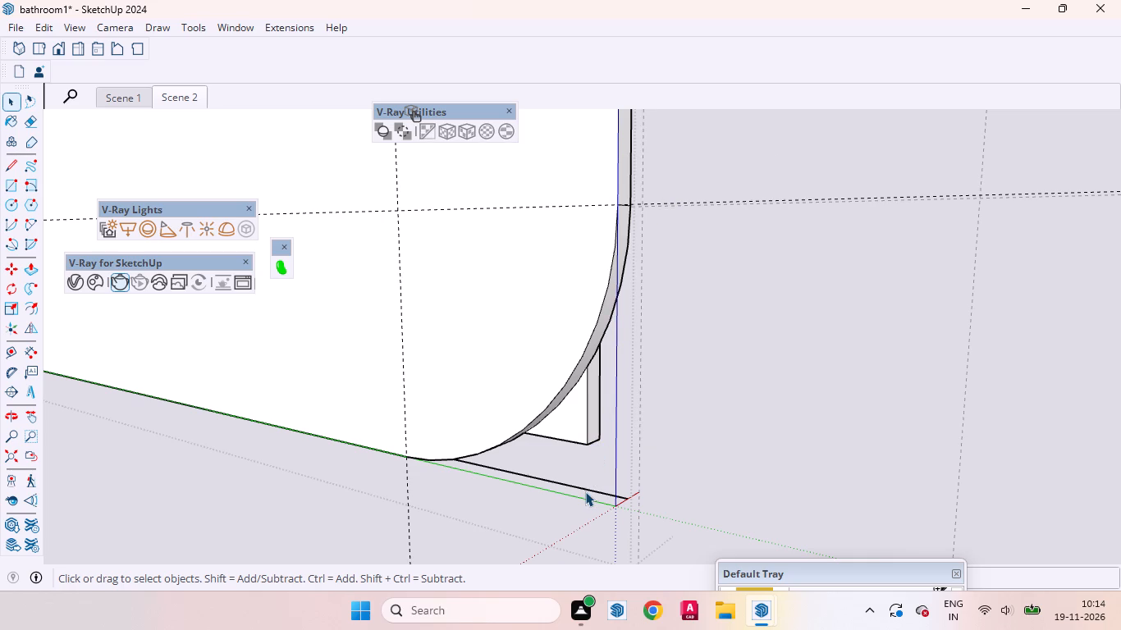
click(585, 491)
right_click(585, 491)
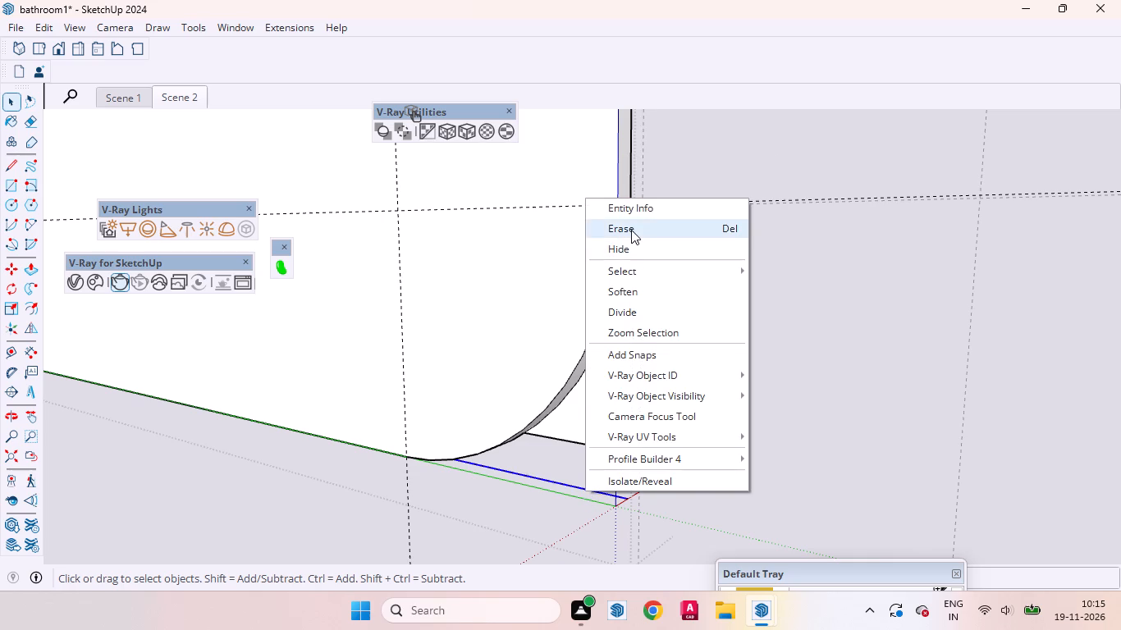
click(631, 230)
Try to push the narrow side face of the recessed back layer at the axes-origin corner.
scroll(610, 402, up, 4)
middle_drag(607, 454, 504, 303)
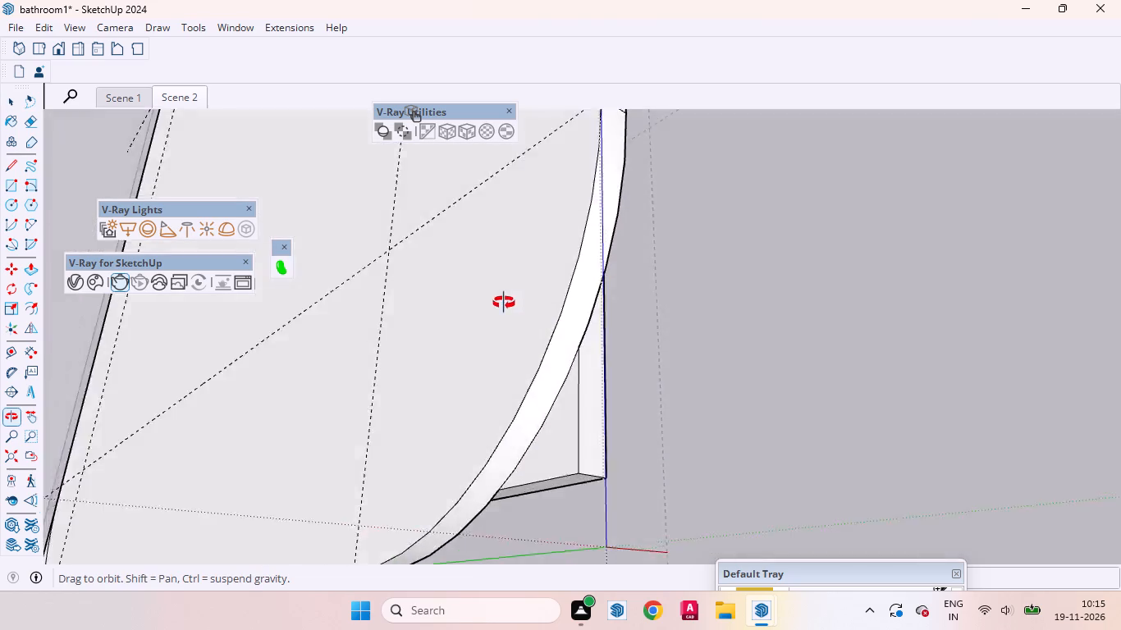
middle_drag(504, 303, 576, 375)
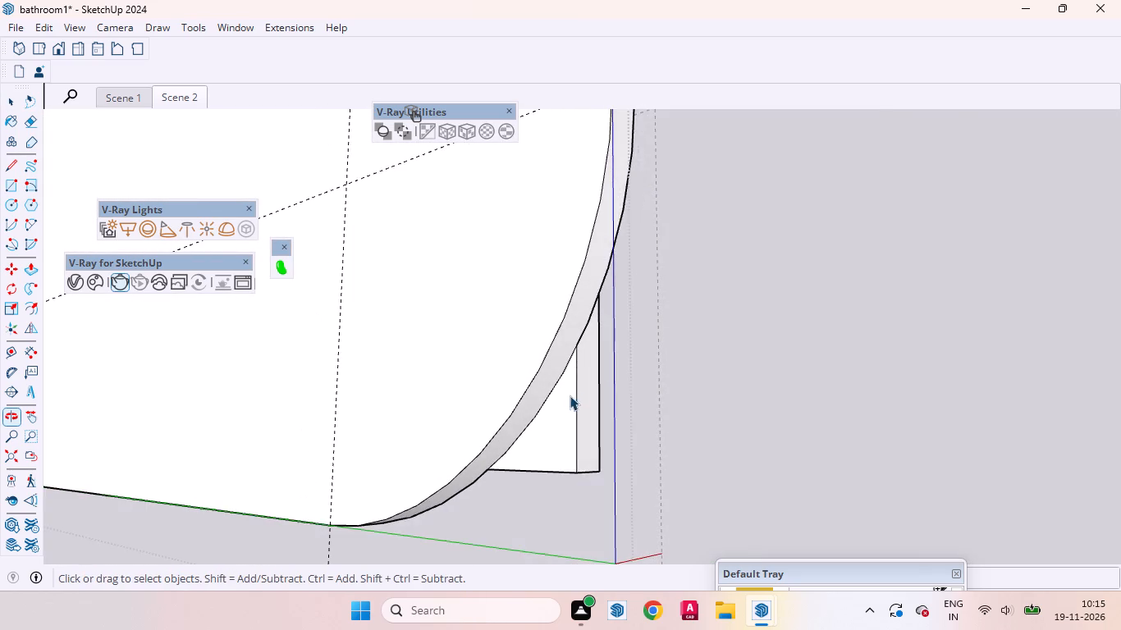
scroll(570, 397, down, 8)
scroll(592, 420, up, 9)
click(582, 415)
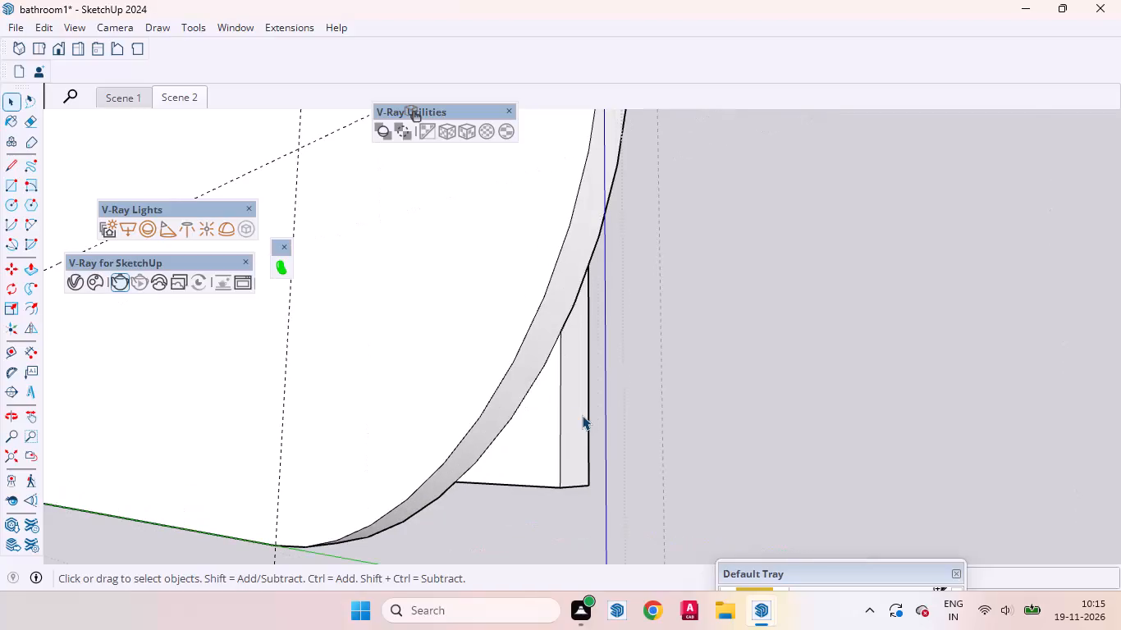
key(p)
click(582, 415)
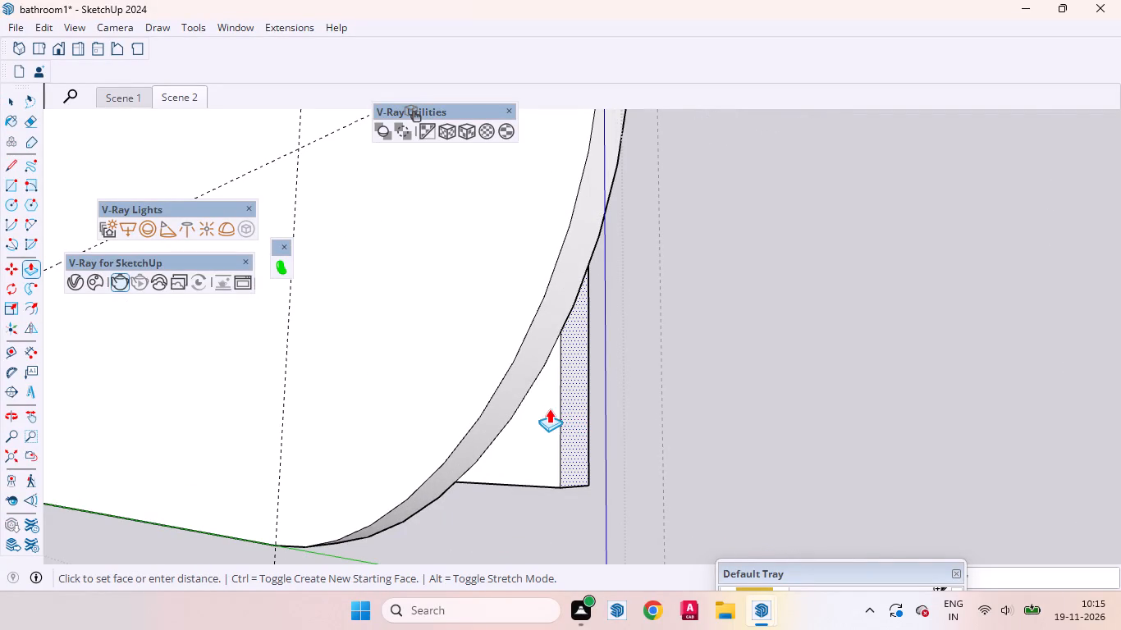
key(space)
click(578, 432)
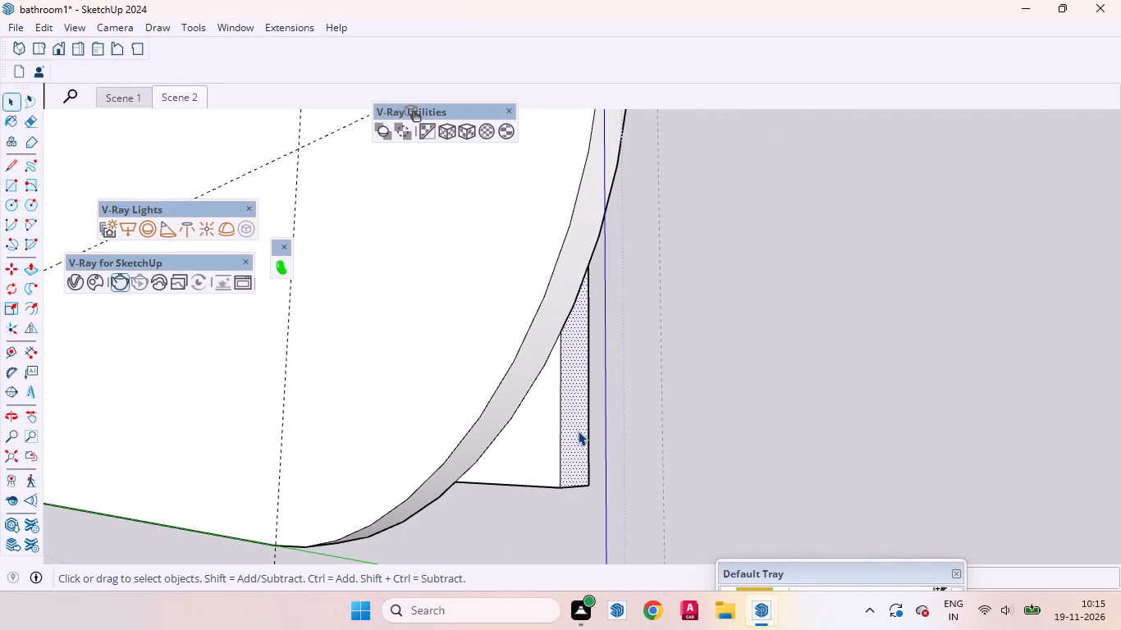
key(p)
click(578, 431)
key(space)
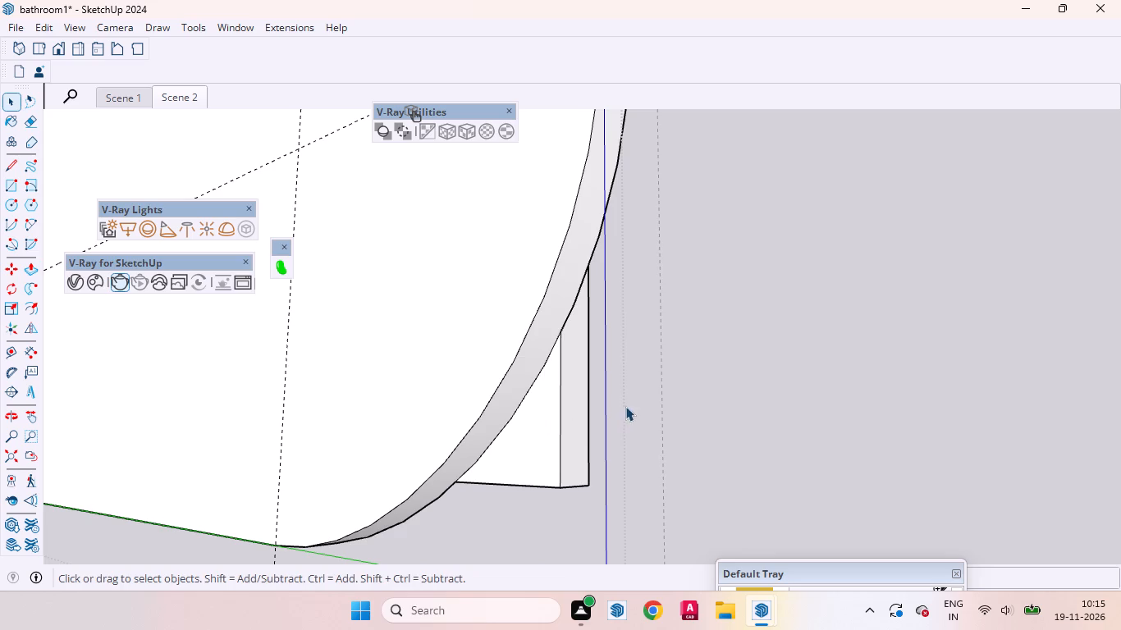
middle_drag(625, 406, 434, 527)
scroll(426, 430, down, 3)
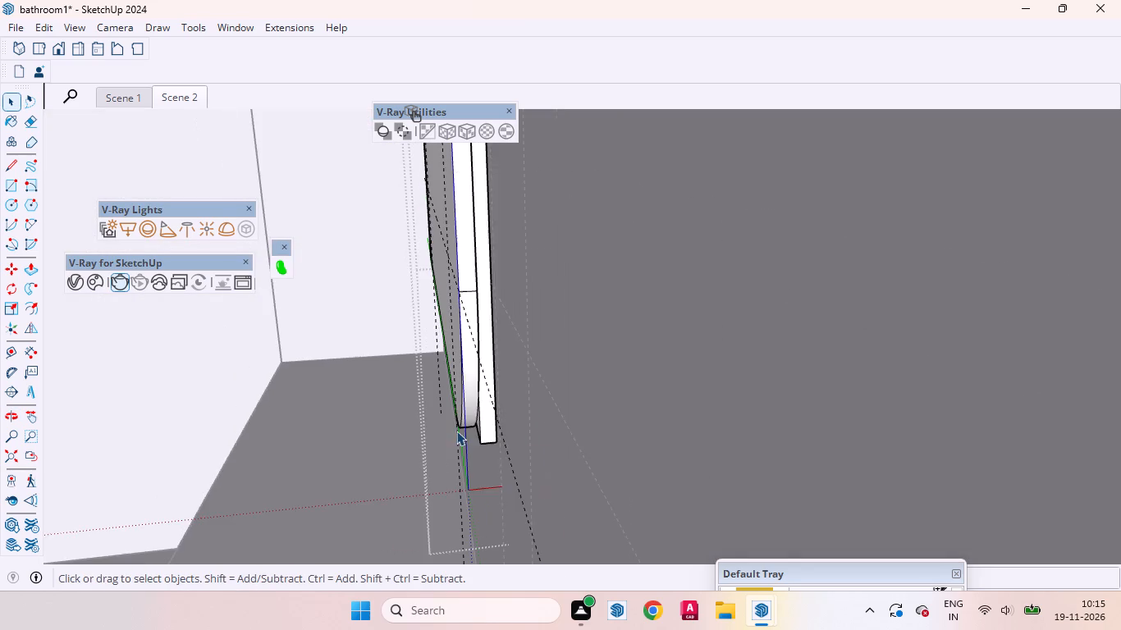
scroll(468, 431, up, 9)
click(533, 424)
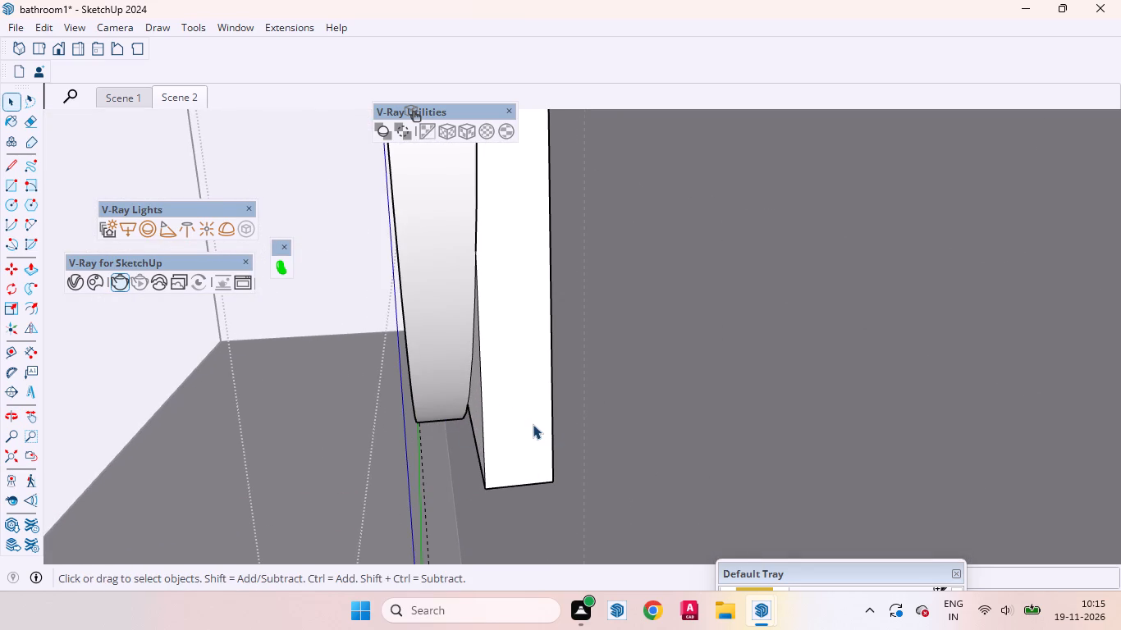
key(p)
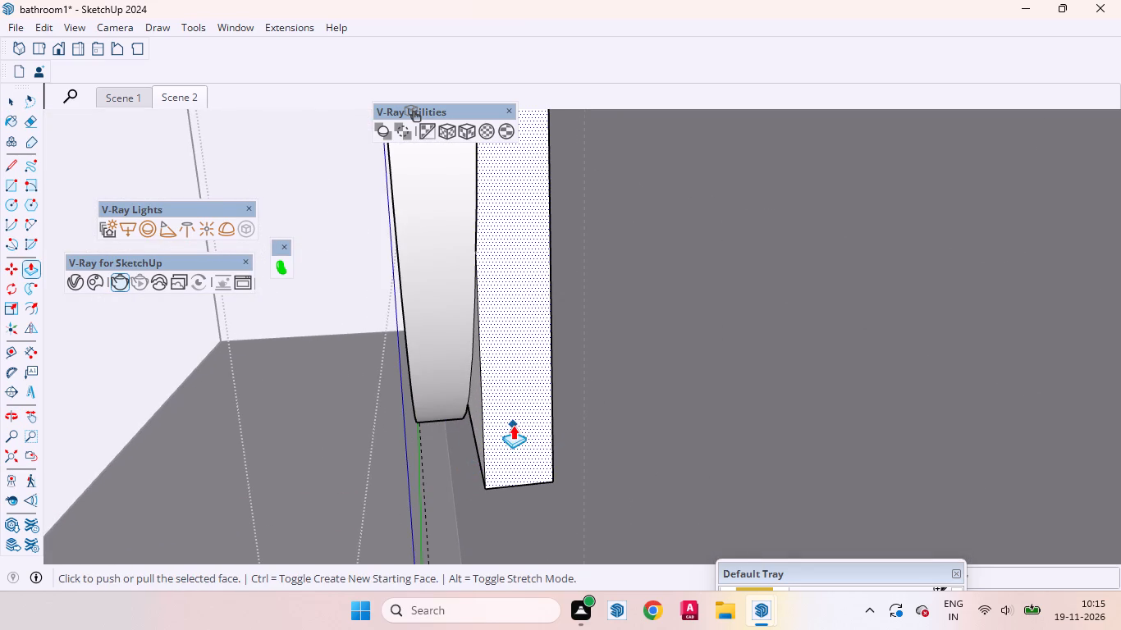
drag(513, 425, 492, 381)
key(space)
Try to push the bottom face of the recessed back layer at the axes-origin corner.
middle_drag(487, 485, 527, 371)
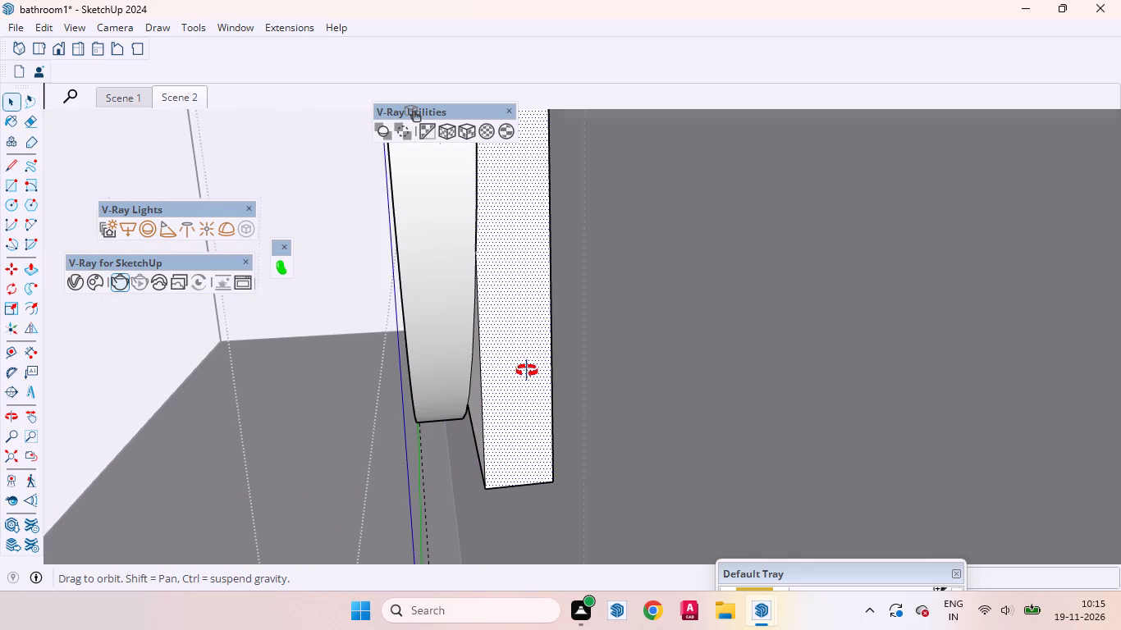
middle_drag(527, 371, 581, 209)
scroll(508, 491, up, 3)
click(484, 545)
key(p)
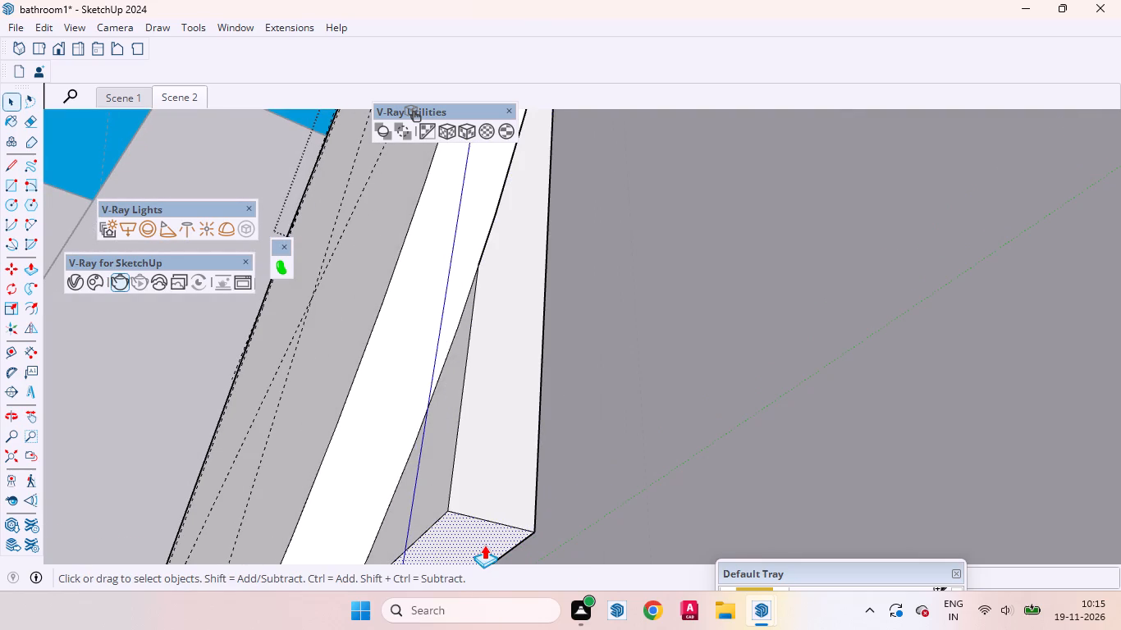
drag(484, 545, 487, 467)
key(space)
Push the waste pieces outside the arcs at the panel's other three corners back by the same 1/2".
scroll(519, 413, down, 4)
middle_drag(538, 353, 584, 531)
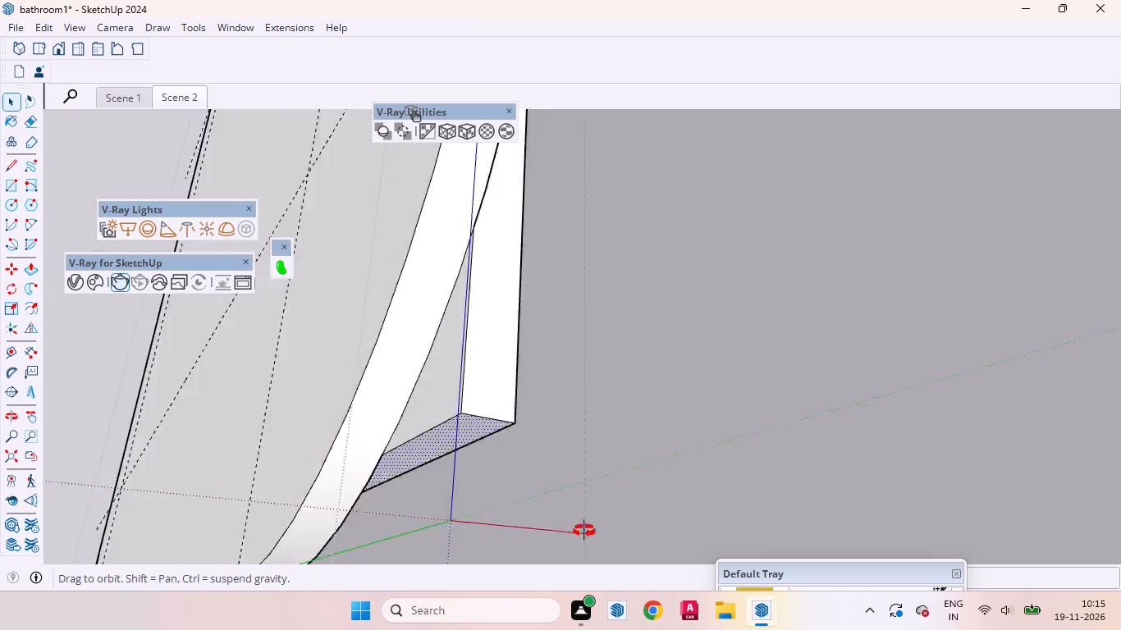
middle_drag(584, 531, 593, 567)
scroll(713, 395, down, 20)
scroll(713, 395, down, 2)
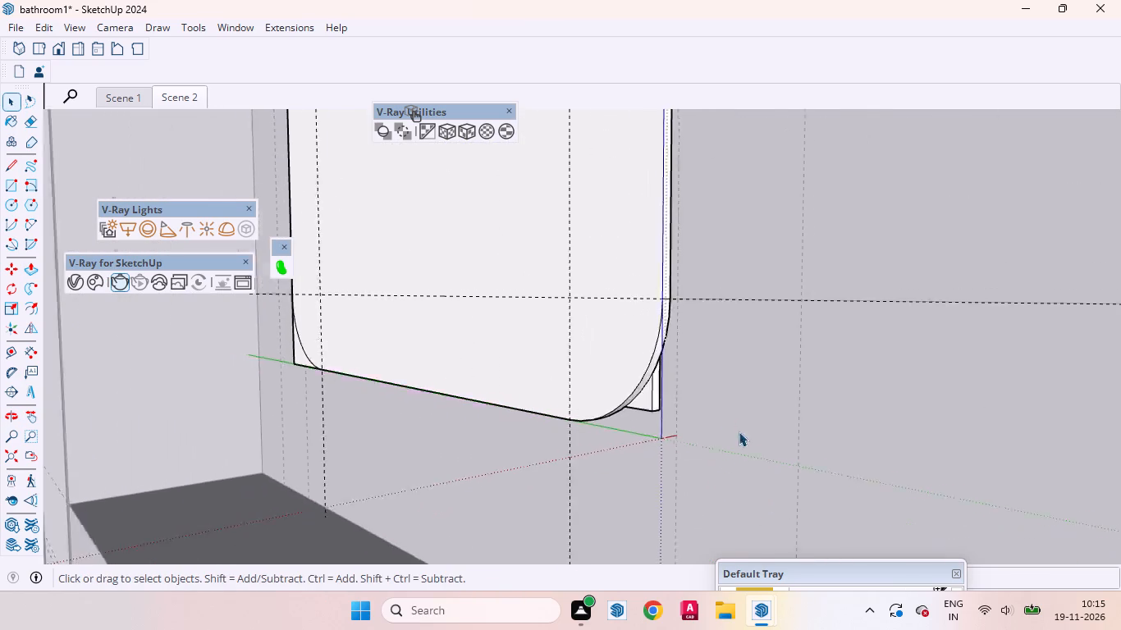
scroll(739, 431, down, 6)
middle_drag(621, 417, 812, 507)
scroll(716, 509, down, 8)
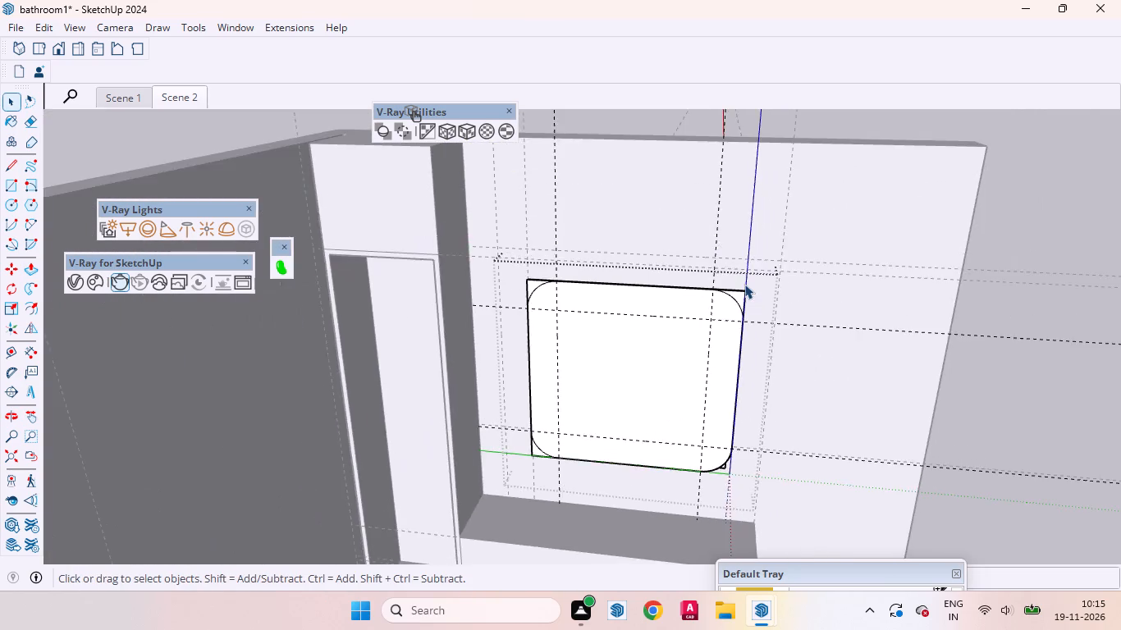
scroll(744, 282, up, 18)
click(735, 323)
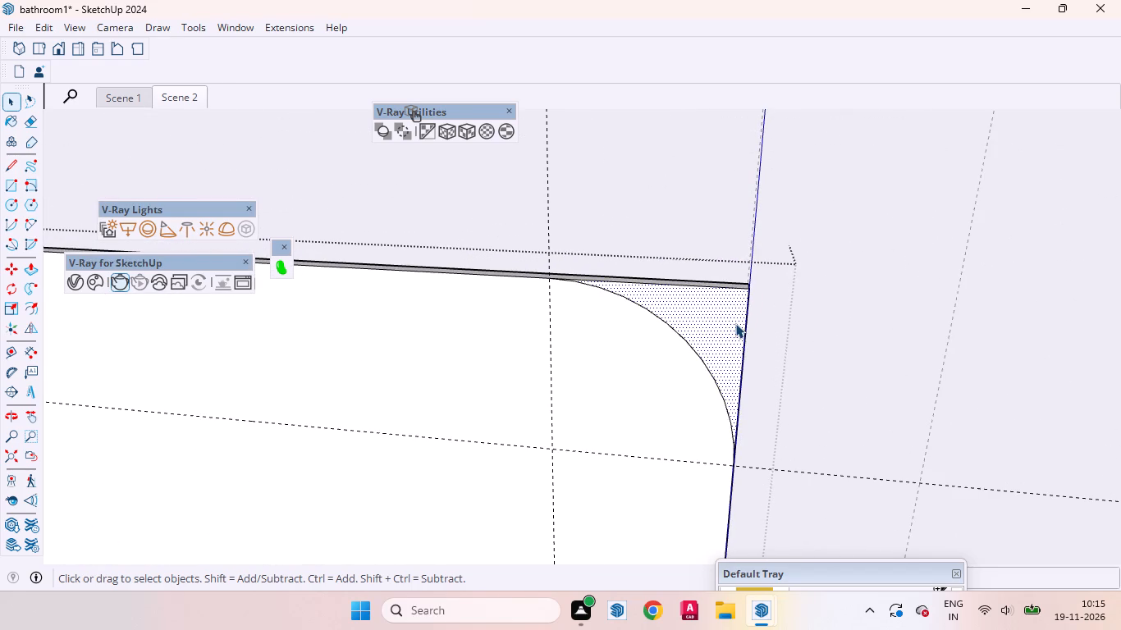
key(p)
double_click(735, 323)
scroll(921, 318, down, 6)
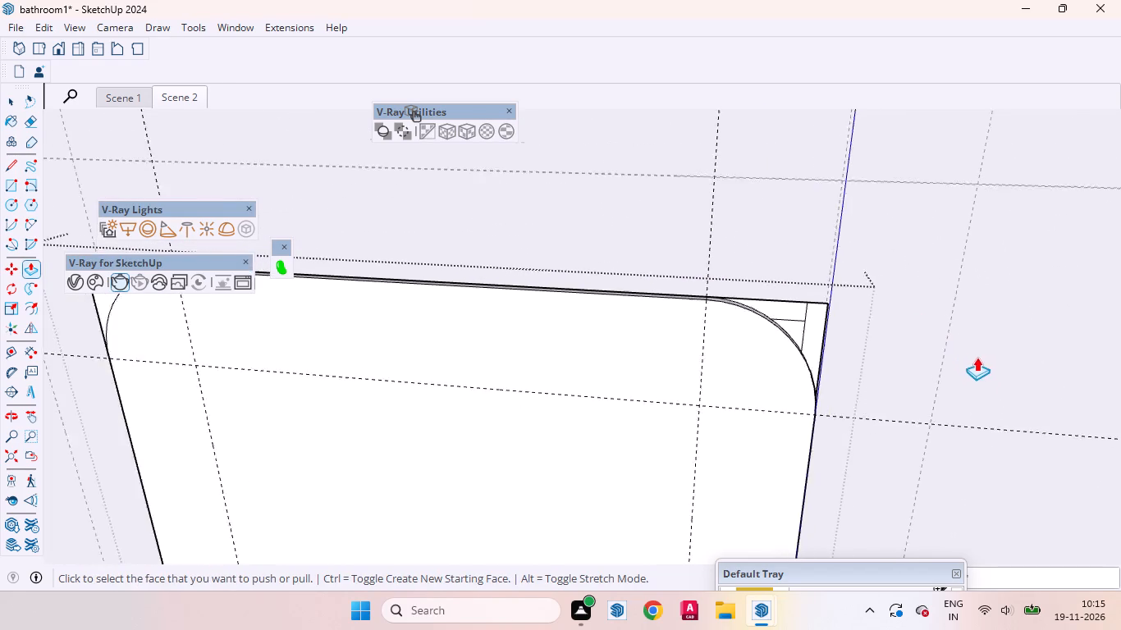
scroll(977, 357, down, 5)
scroll(807, 394, down, 4)
scroll(288, 336, up, 6)
scroll(605, 333, up, 6)
double_click(647, 322)
scroll(551, 313, down, 9)
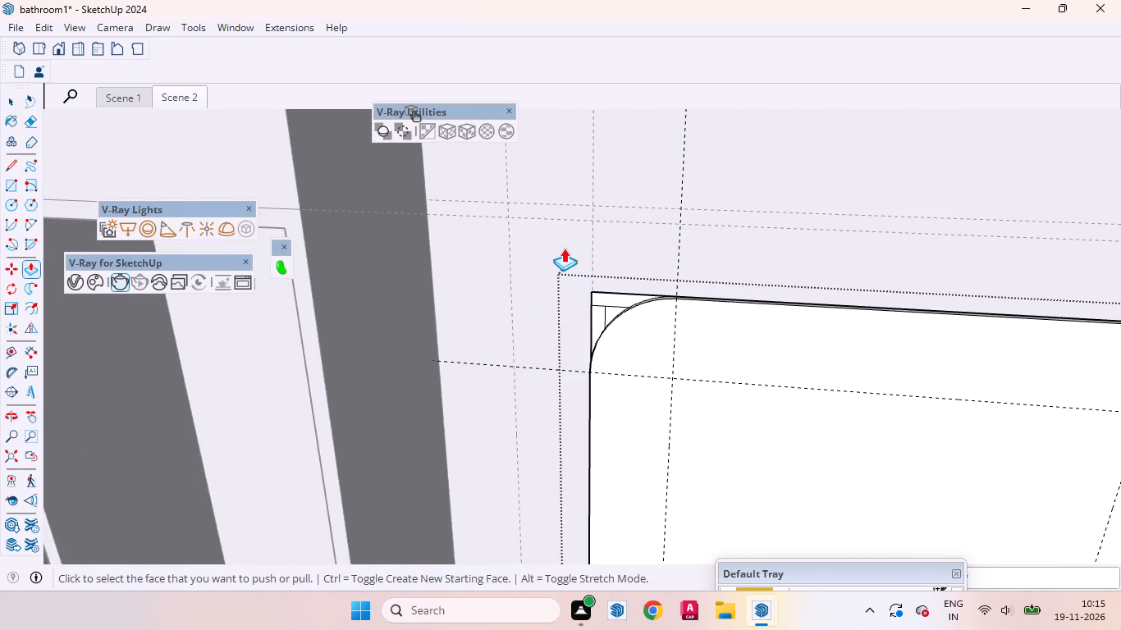
scroll(564, 248, down, 13)
scroll(560, 358, up, 1)
scroll(582, 282, up, 5)
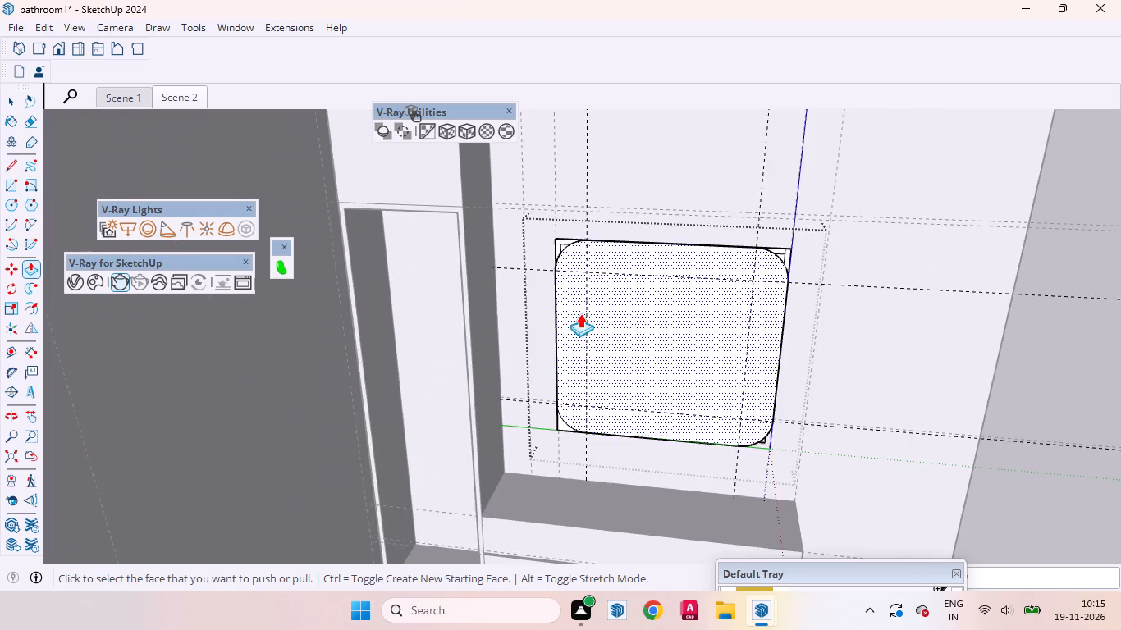
scroll(580, 313, up, 11)
double_click(547, 476)
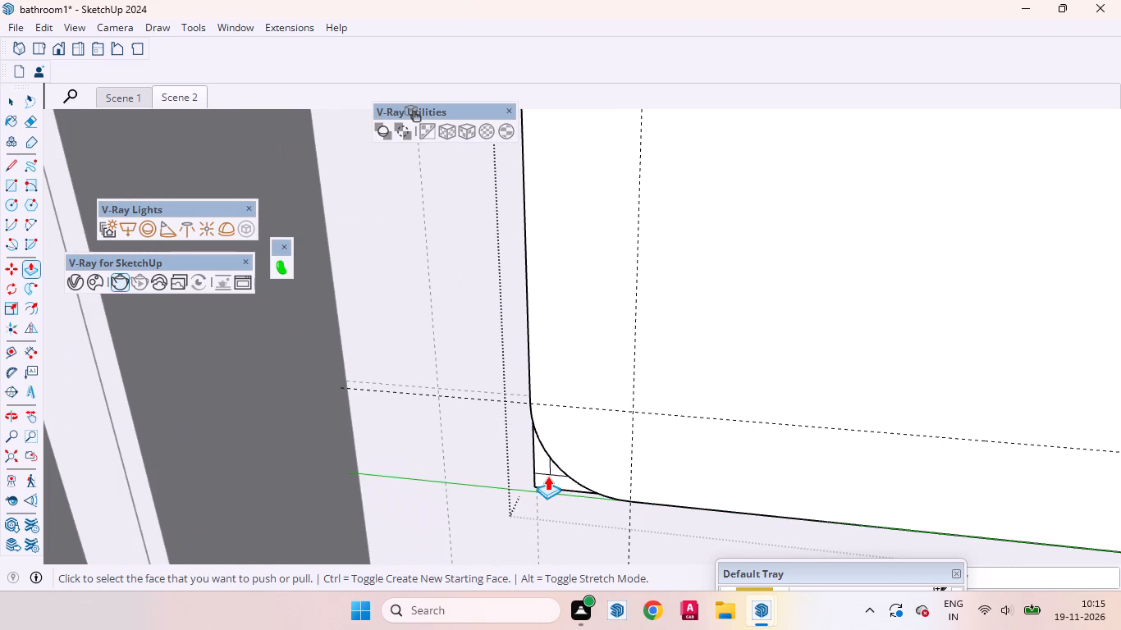
key(space)
Erase the leftover waste edges outside the arc at the panel's upper corner directly above the axes origin.
scroll(521, 515, down, 13)
middle_drag(734, 370, 721, 386)
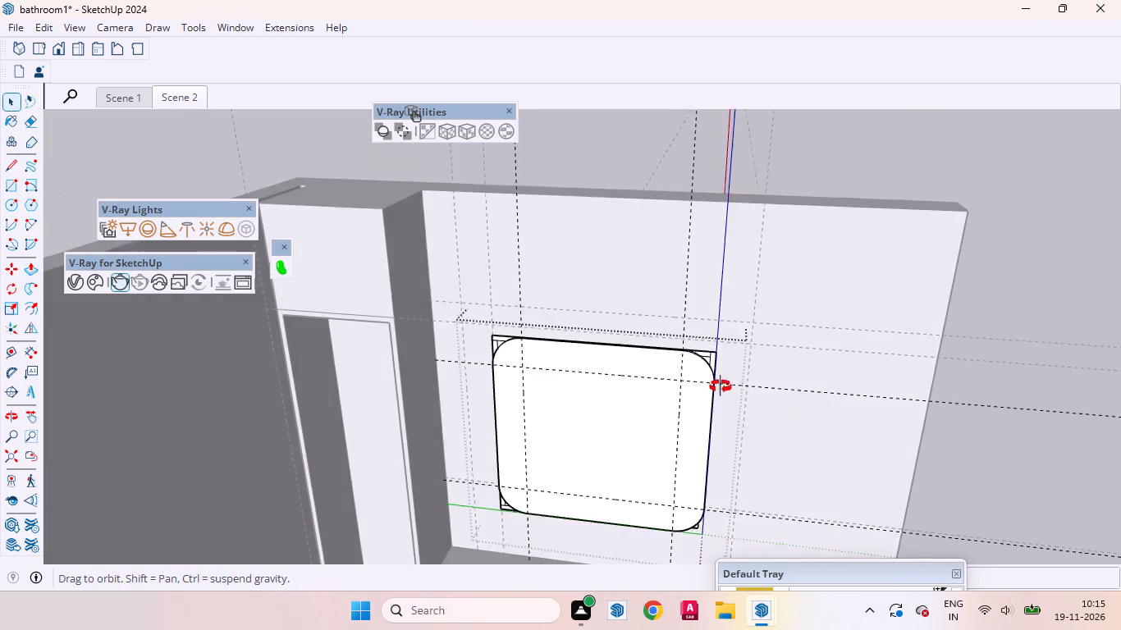
middle_drag(721, 386, 508, 462)
scroll(707, 432, up, 17)
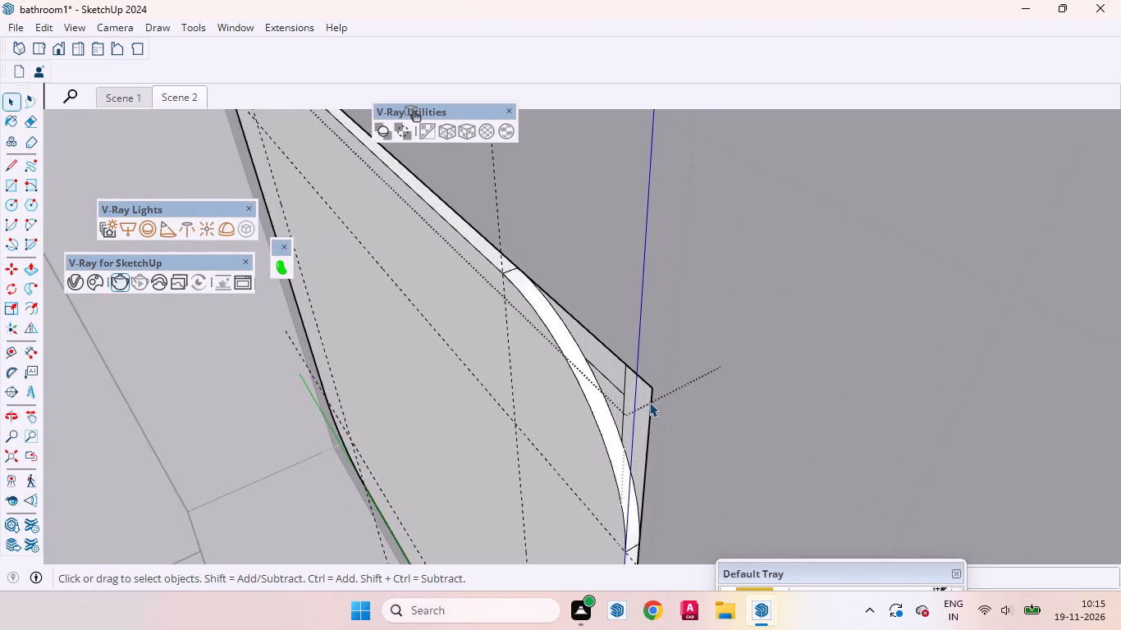
scroll(649, 402, up, 11)
middle_drag(665, 386, 542, 308)
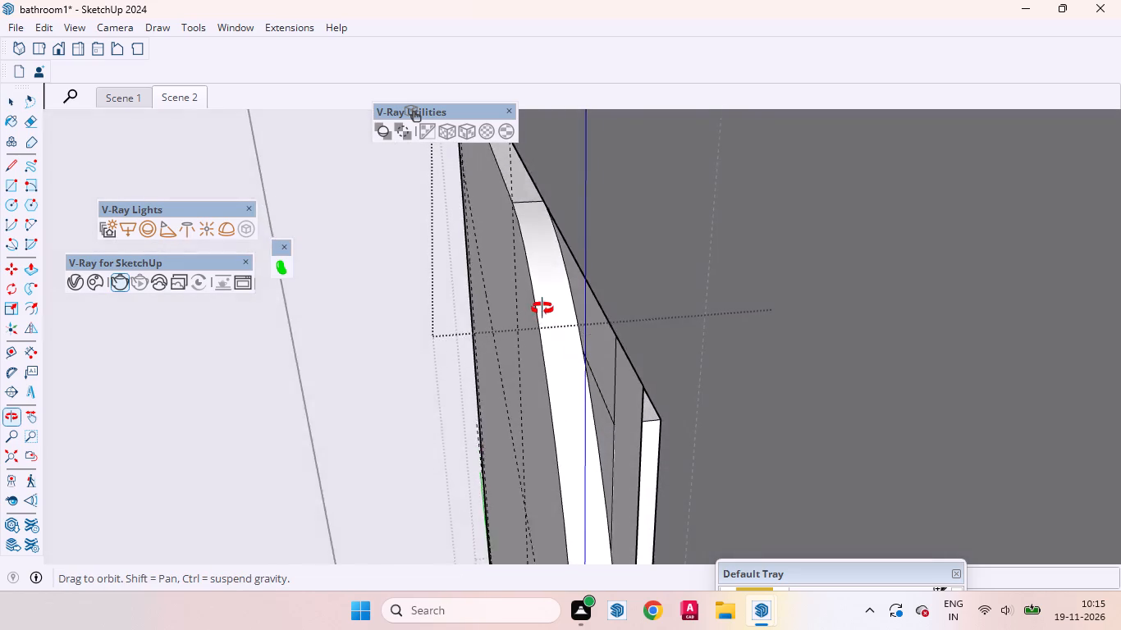
middle_drag(542, 308, 676, 364)
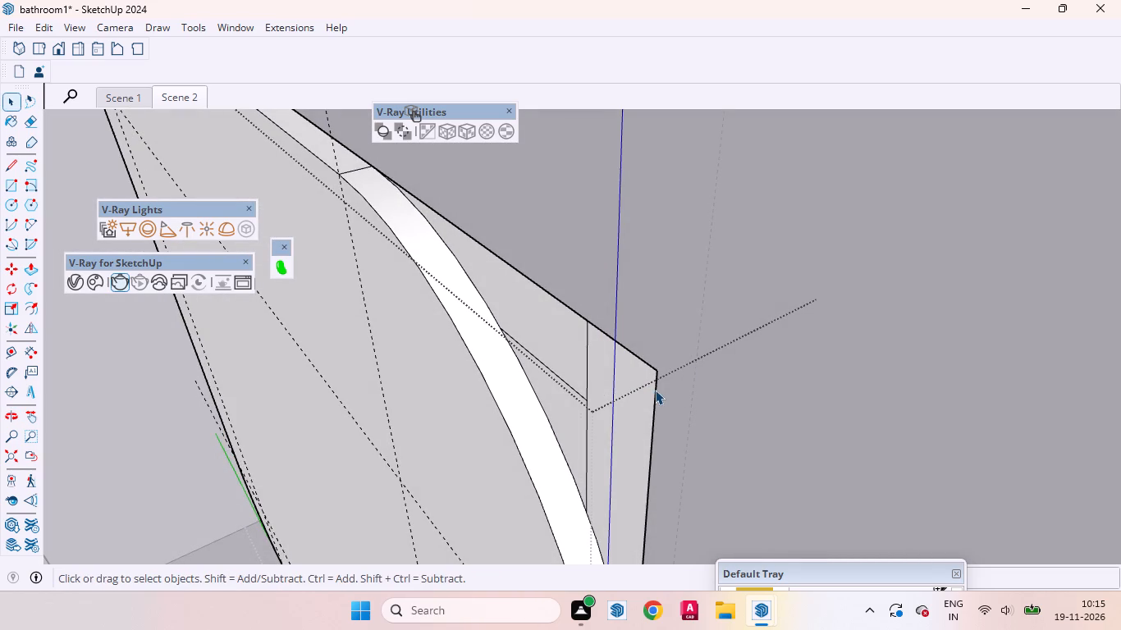
click(655, 390)
right_click(655, 390)
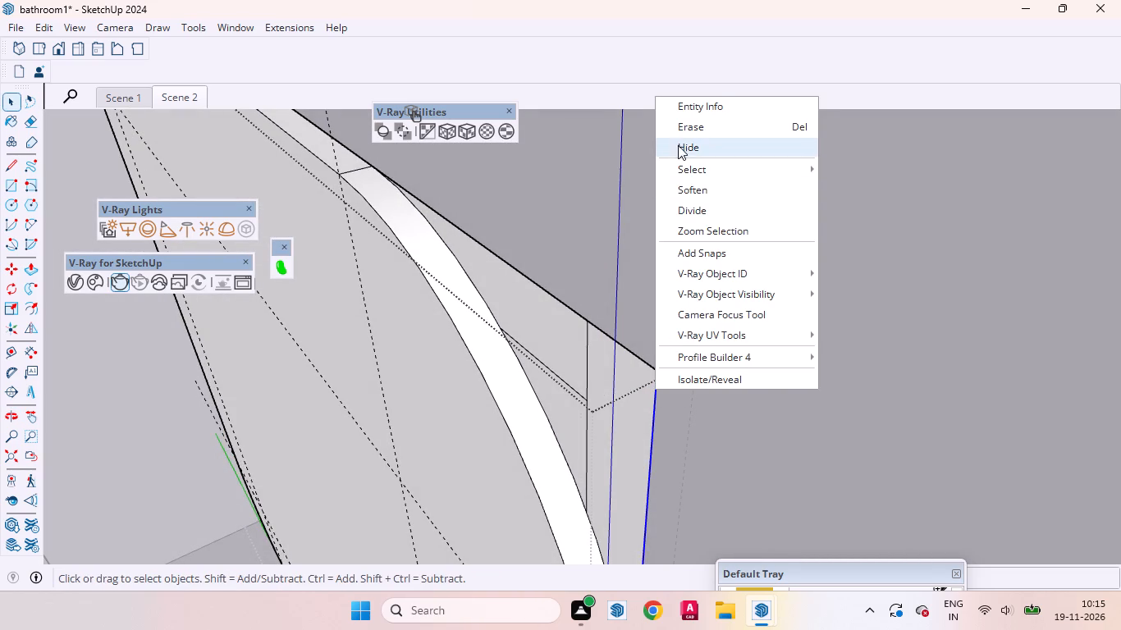
click(680, 130)
click(587, 331)
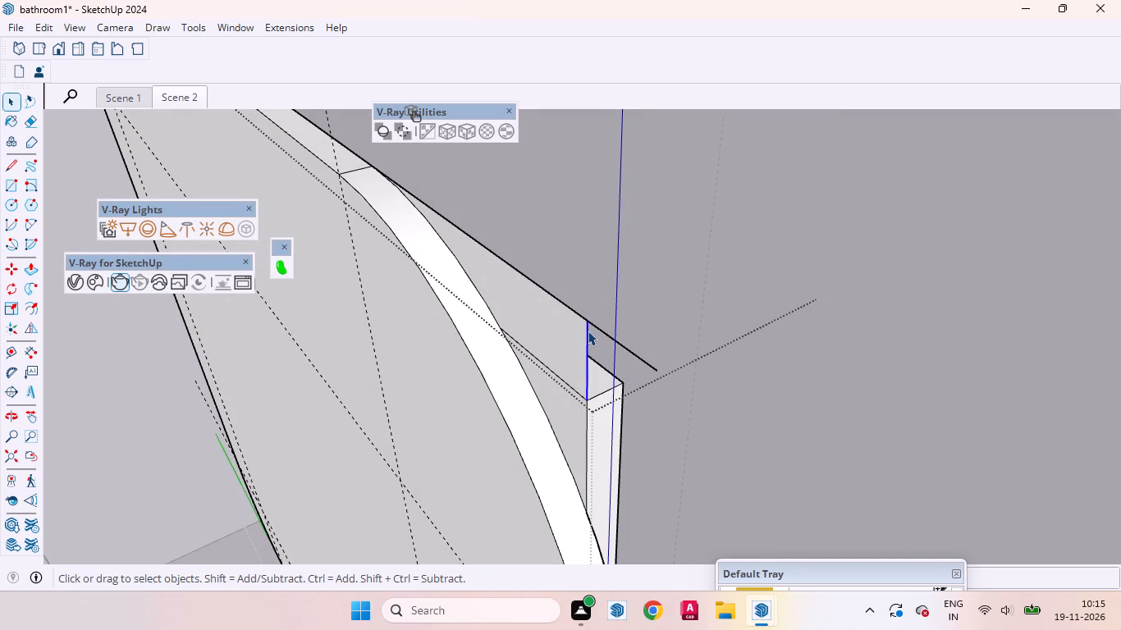
right_click(588, 331)
click(620, 363)
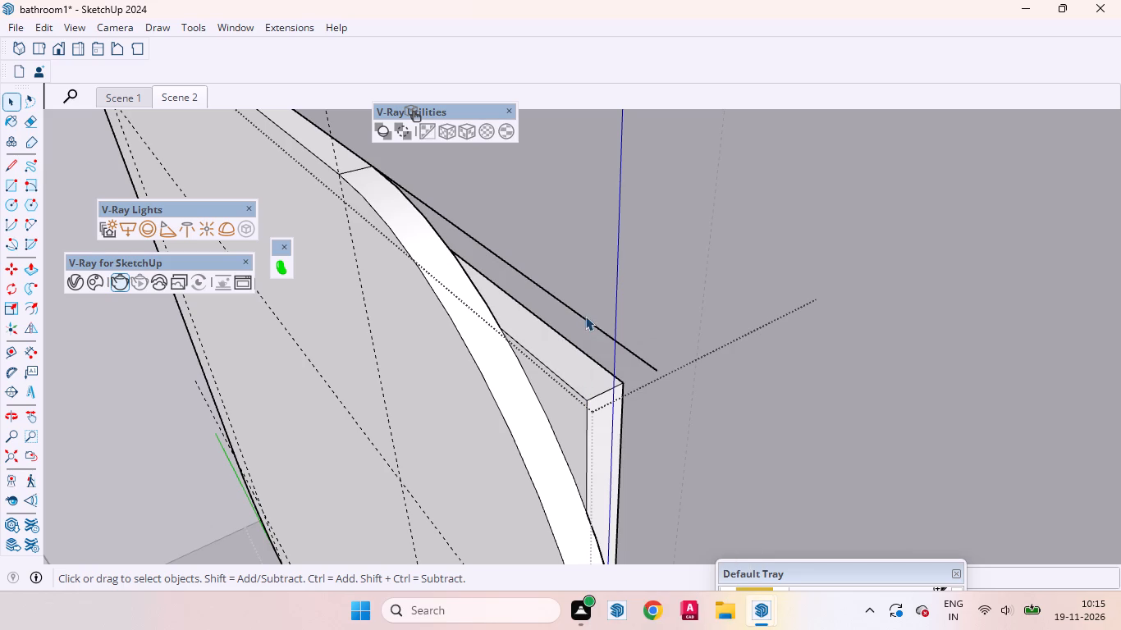
click(585, 316)
right_click(584, 315)
click(618, 348)
click(594, 375)
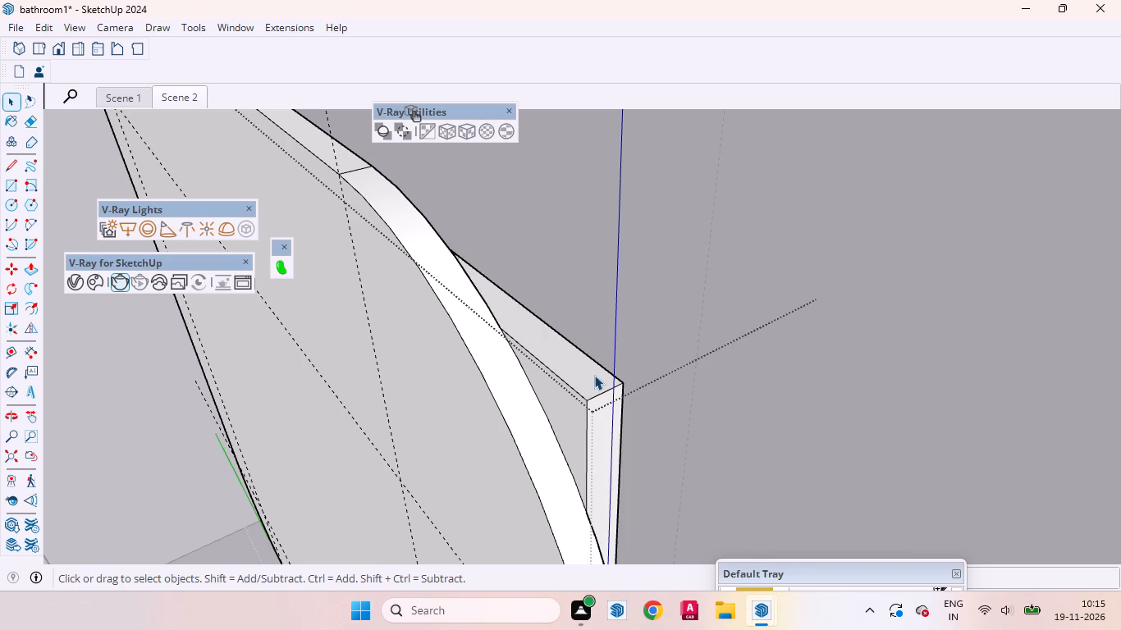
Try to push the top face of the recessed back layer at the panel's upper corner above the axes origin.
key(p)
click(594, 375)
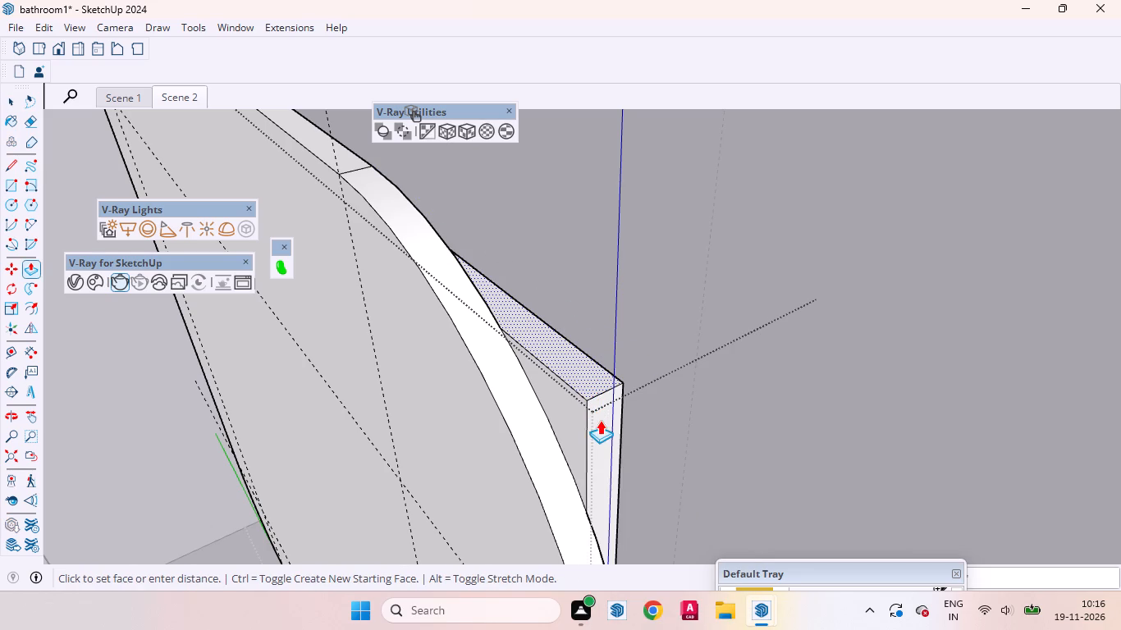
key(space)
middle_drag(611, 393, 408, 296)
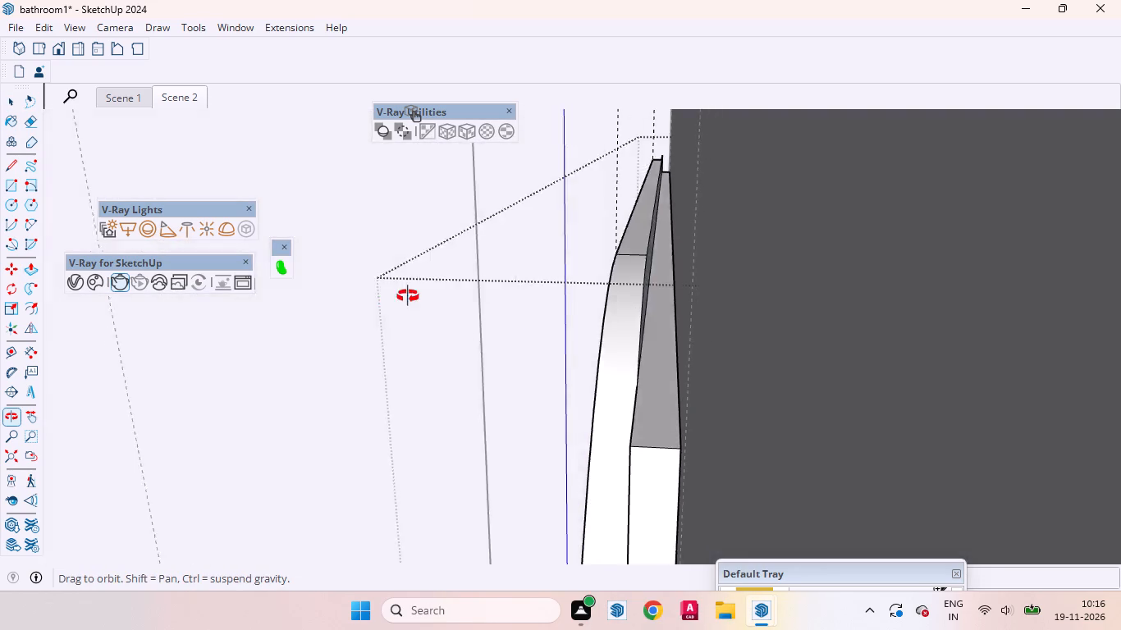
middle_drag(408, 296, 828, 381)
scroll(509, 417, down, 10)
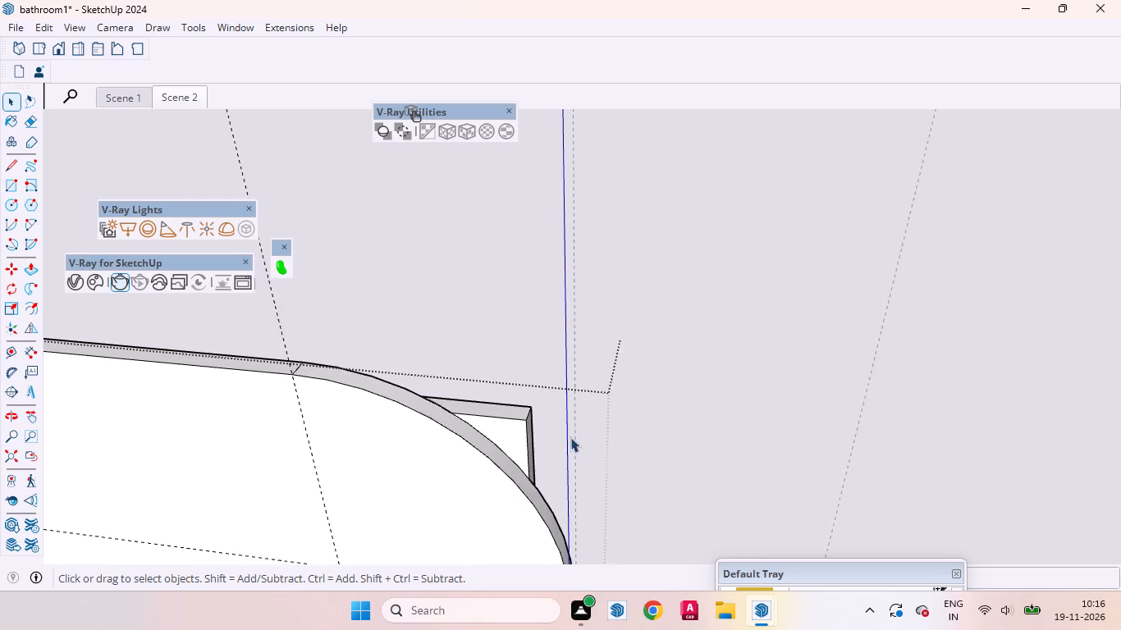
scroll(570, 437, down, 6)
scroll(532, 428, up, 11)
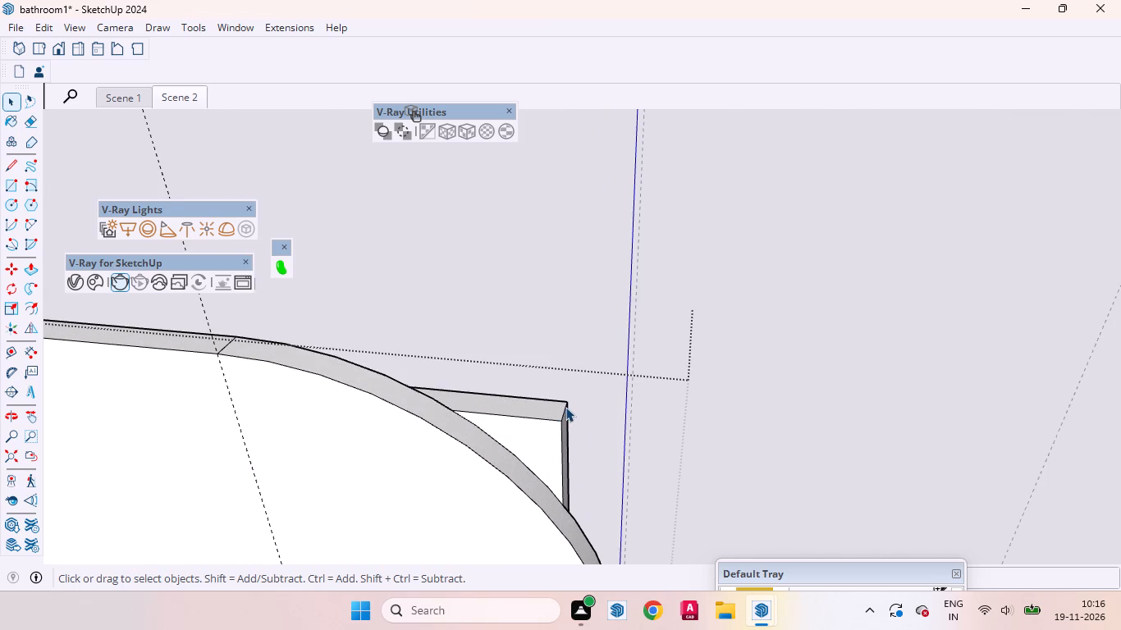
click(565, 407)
Erase the leftover waste edges outside the arc at the panel's upper corner farthest from the axes origin.
scroll(691, 402, down, 17)
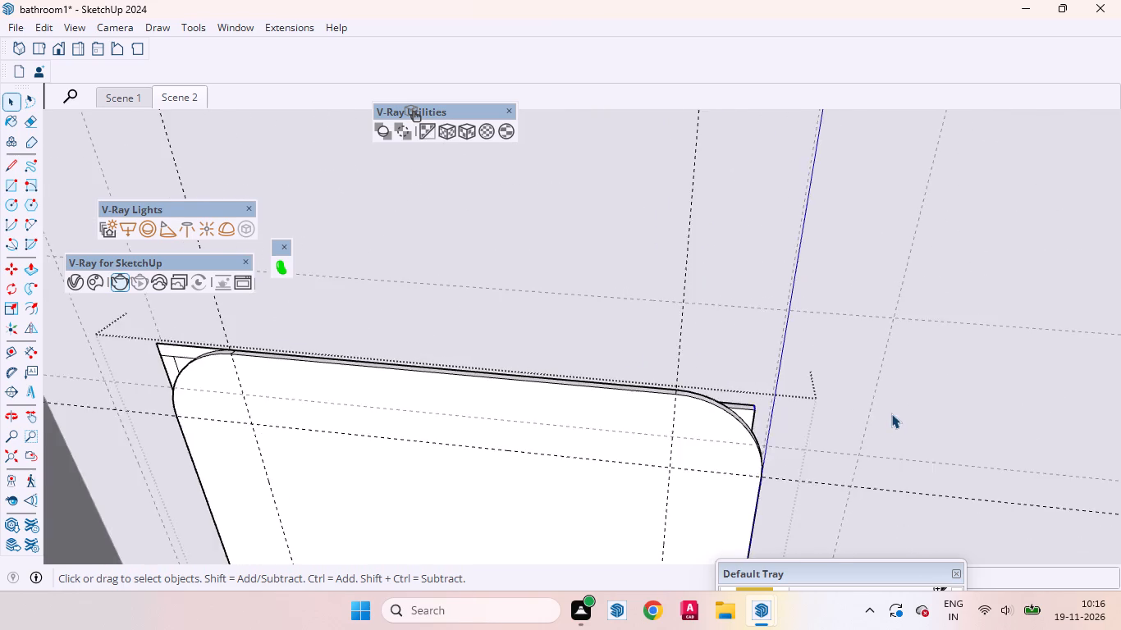
scroll(891, 413, down, 7)
scroll(566, 395, up, 4)
scroll(494, 372, up, 3)
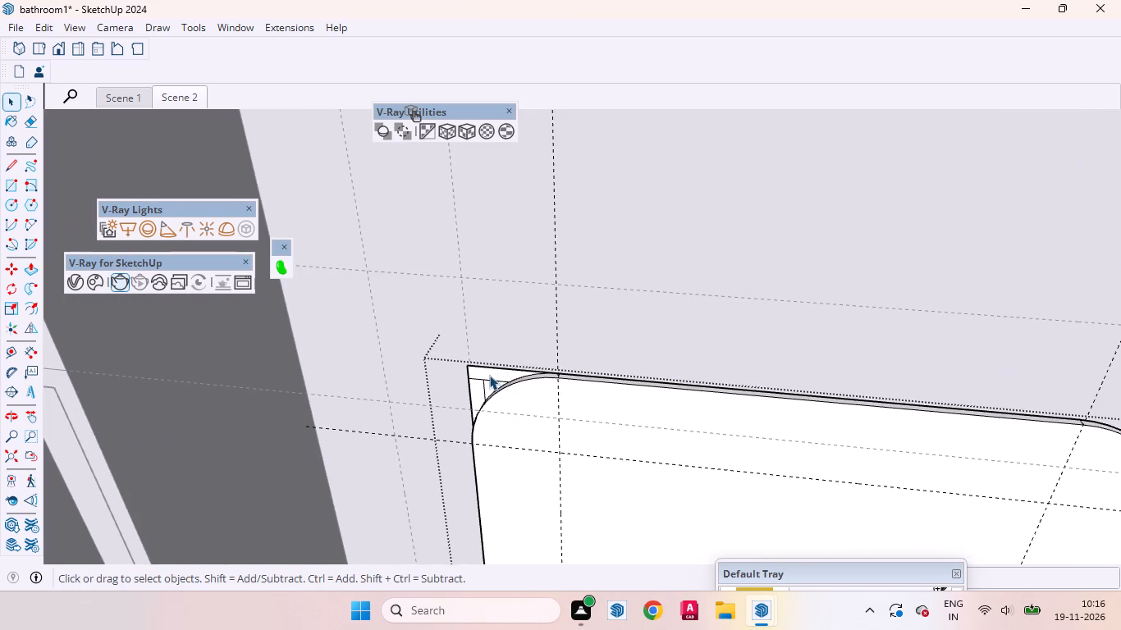
click(489, 368)
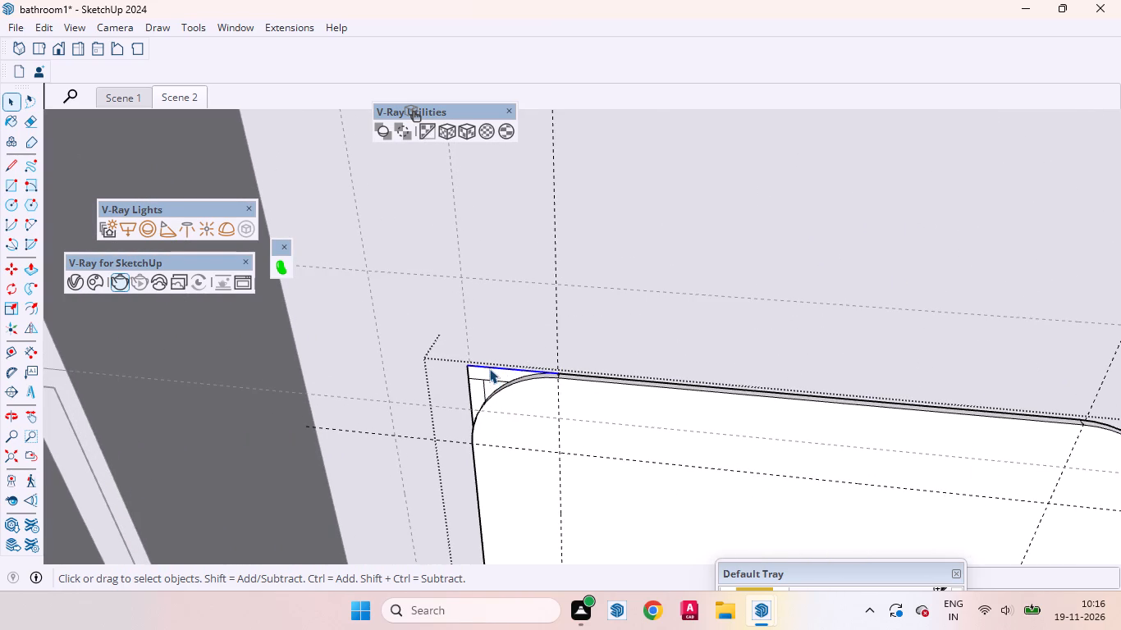
right_click(489, 368)
click(519, 100)
click(472, 377)
right_click(472, 377)
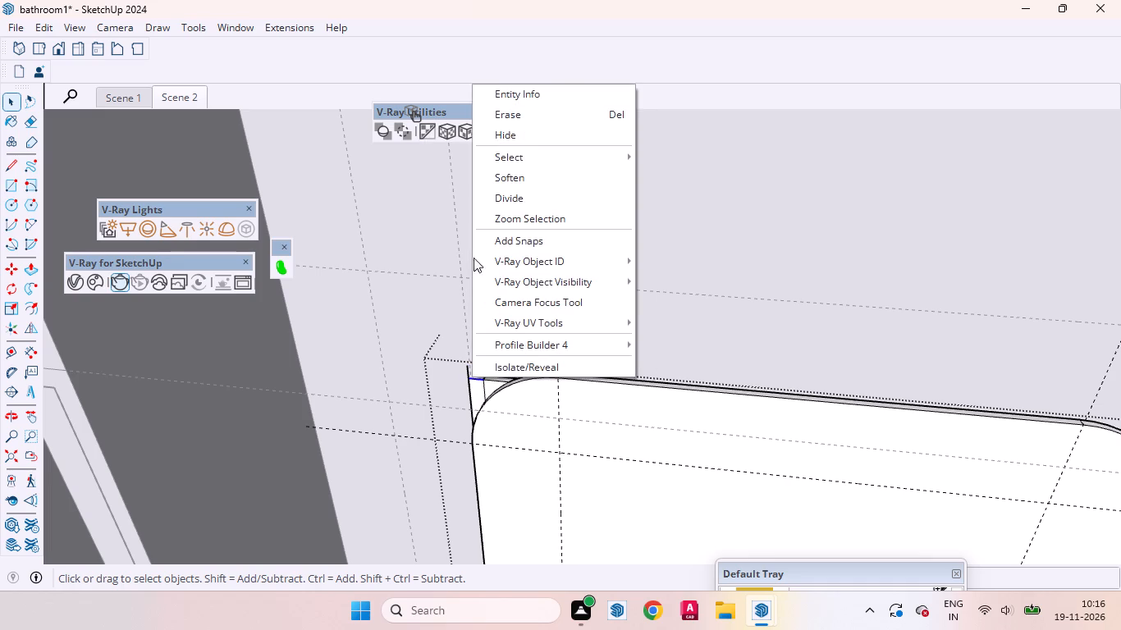
click(499, 111)
click(468, 388)
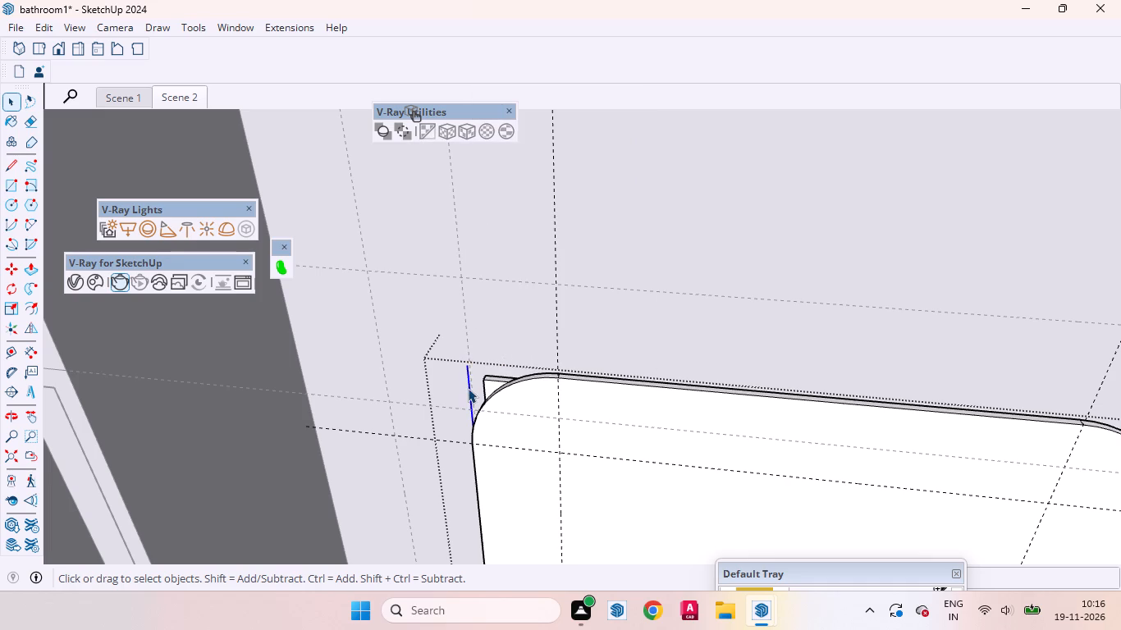
right_click(468, 388)
click(507, 126)
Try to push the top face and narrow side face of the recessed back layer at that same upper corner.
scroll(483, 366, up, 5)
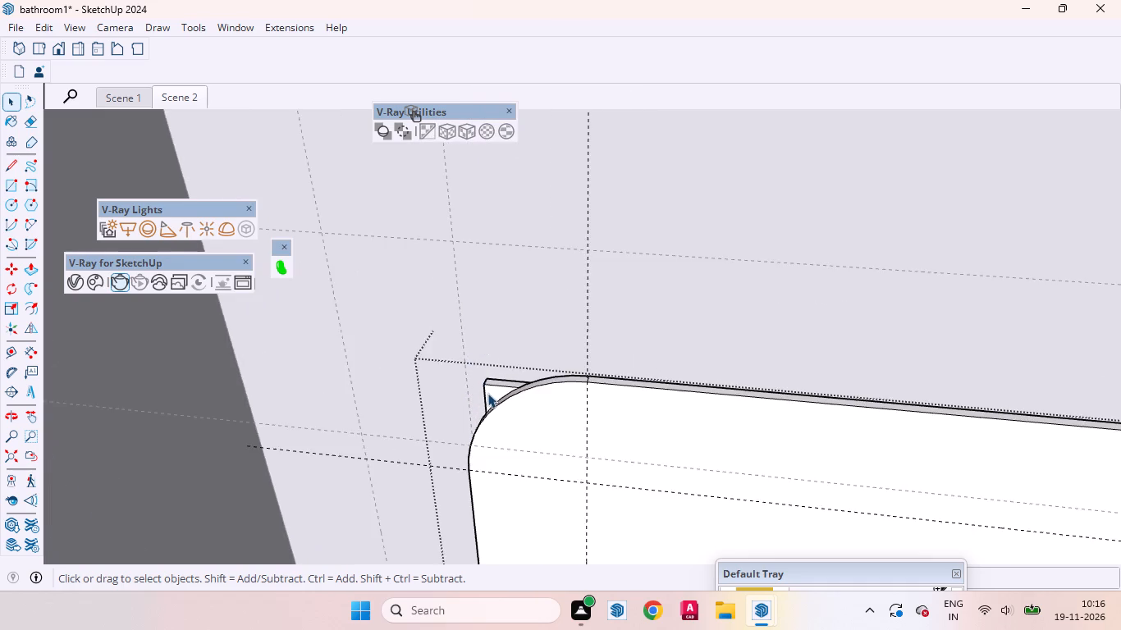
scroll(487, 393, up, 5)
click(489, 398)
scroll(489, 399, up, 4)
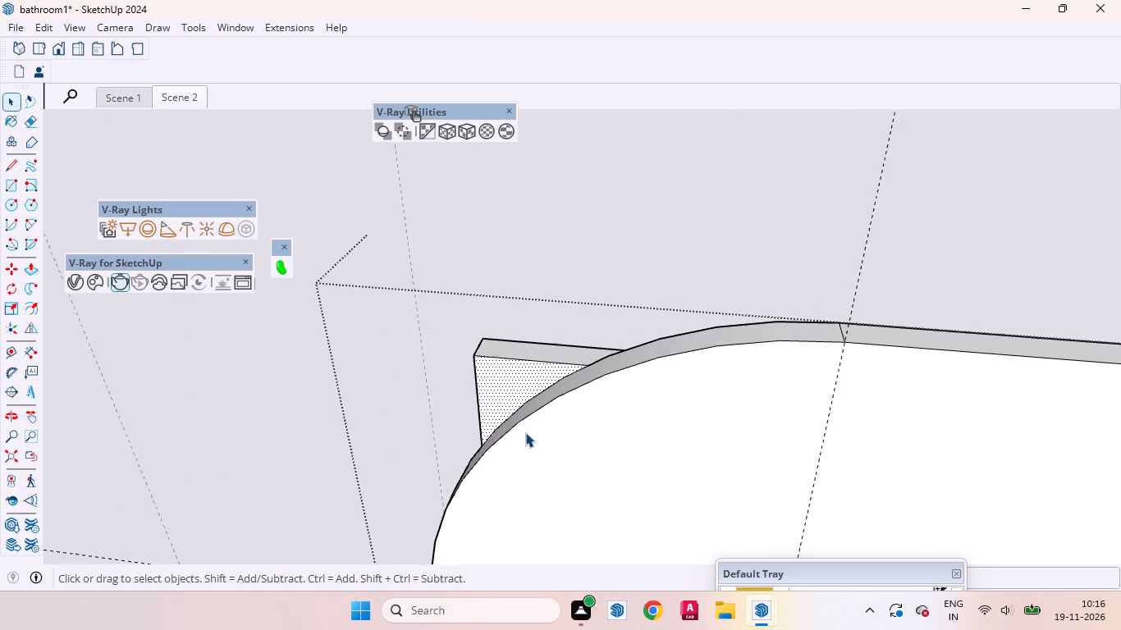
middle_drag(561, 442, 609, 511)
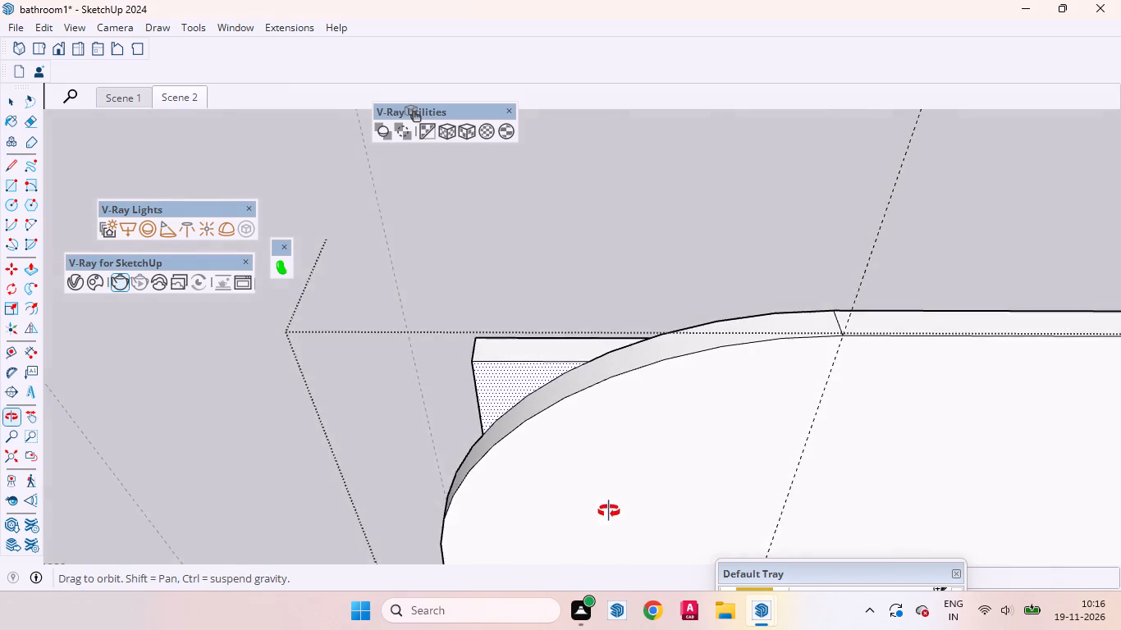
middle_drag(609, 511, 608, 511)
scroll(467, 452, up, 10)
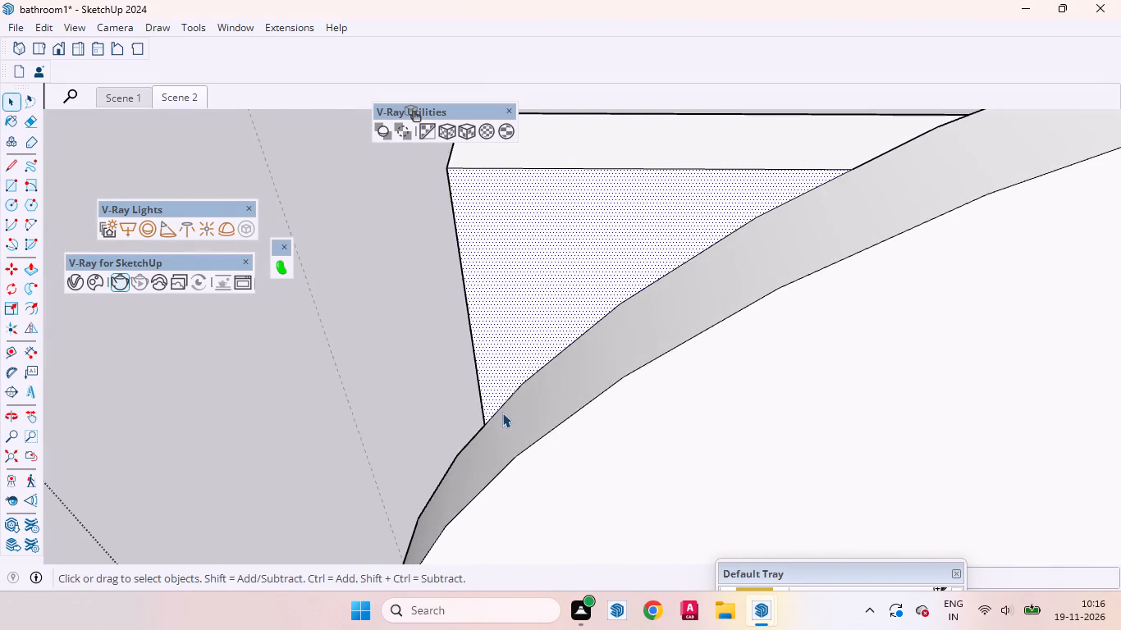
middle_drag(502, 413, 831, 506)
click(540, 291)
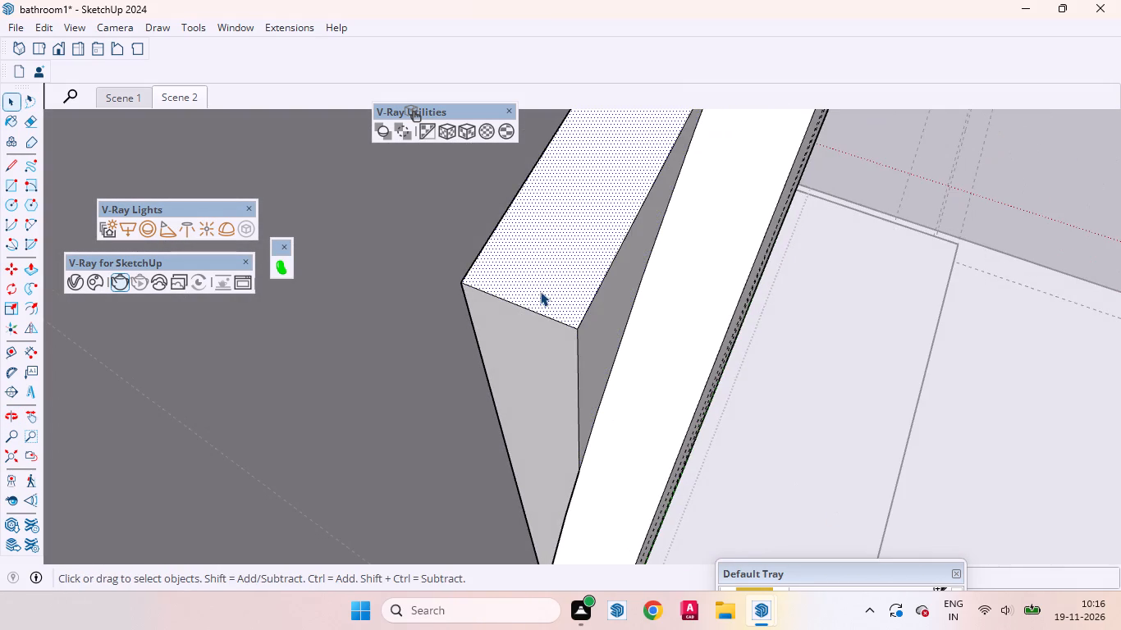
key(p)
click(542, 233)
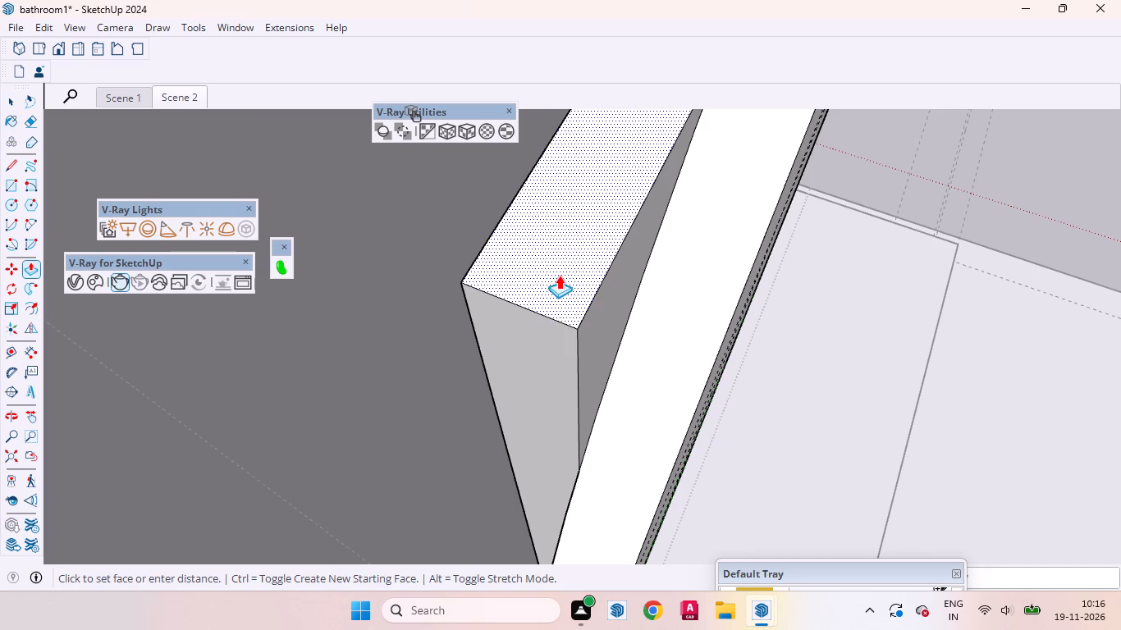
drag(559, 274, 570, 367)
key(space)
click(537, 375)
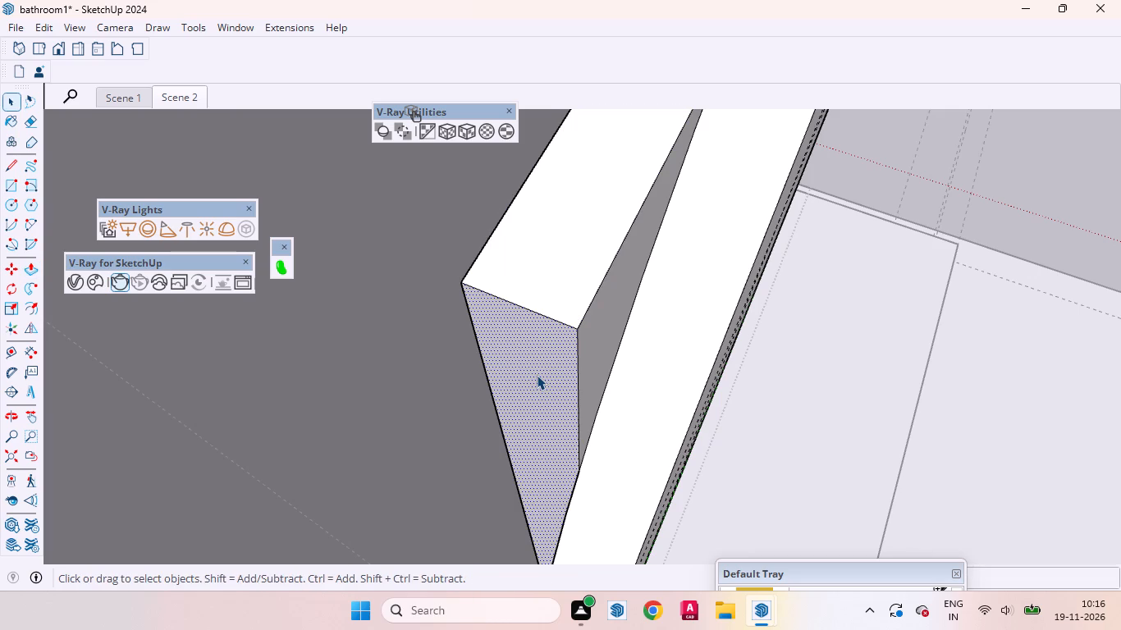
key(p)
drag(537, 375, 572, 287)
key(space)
Erase the leftover waste edges outside the arc at the panel's lower corner away from the axes origin.
scroll(523, 365, down, 6)
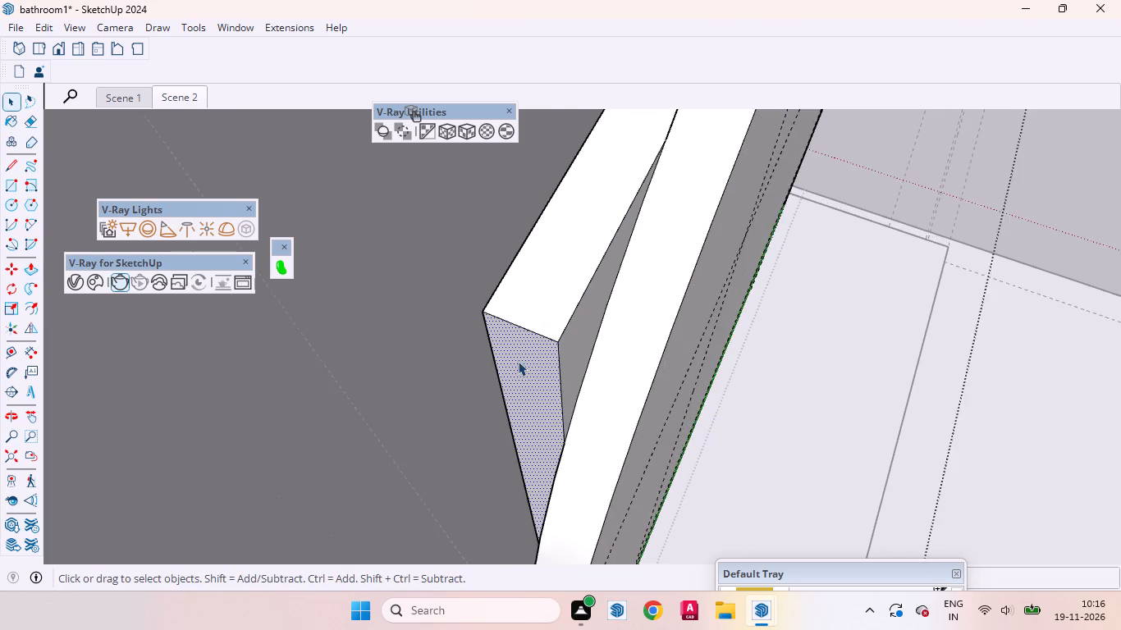
scroll(518, 361, down, 7)
middle_drag(556, 371, 366, 267)
scroll(375, 262, down, 12)
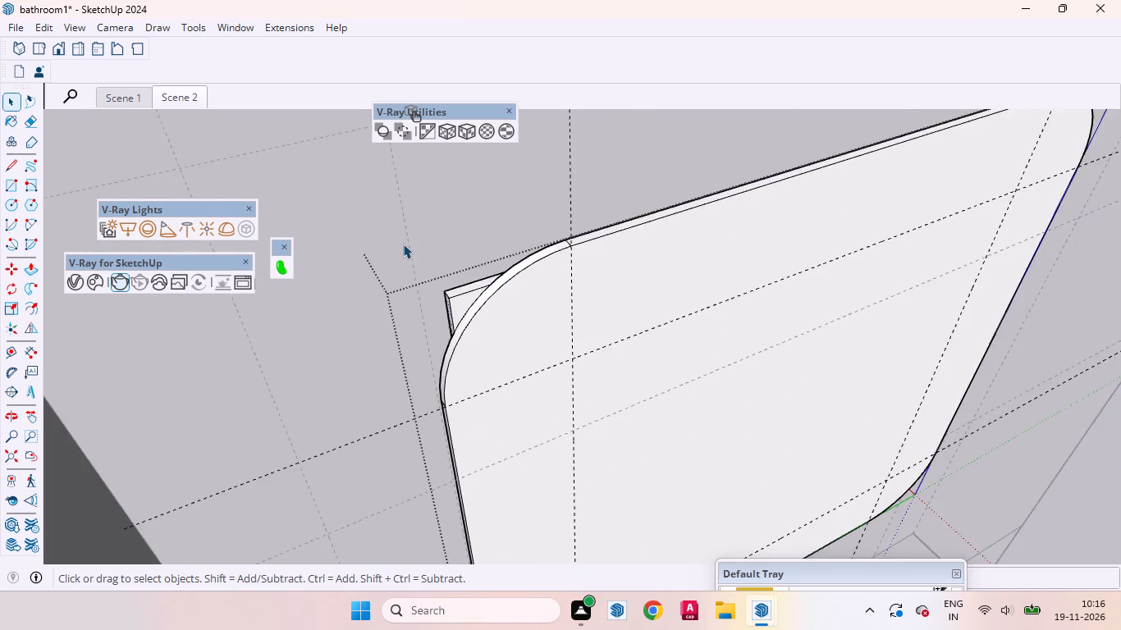
scroll(403, 244, down, 12)
scroll(432, 443, up, 12)
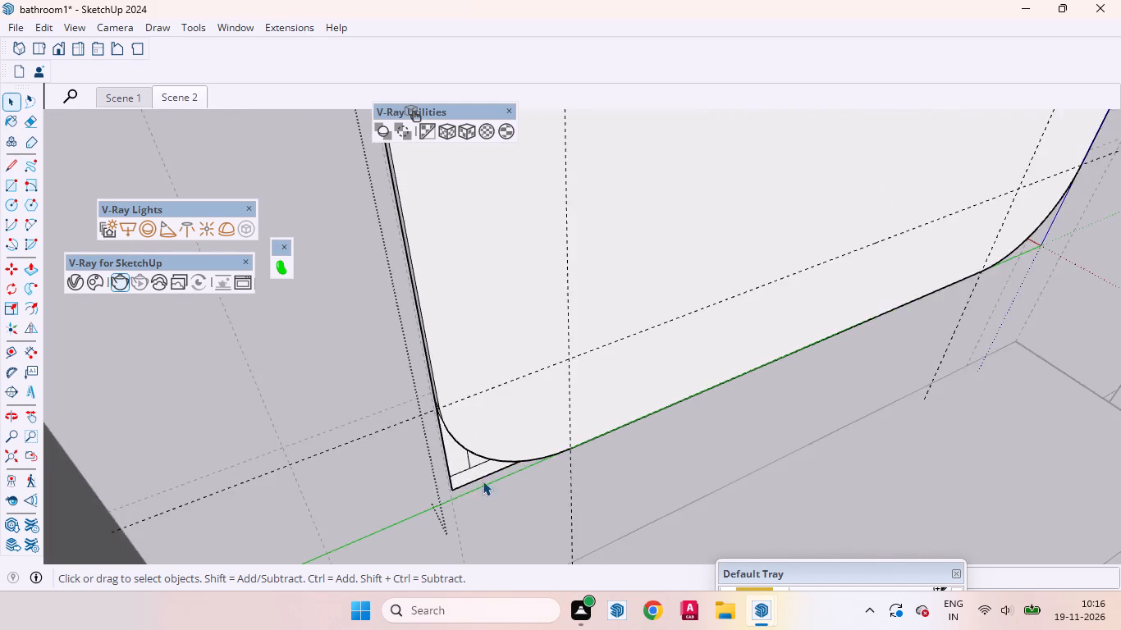
scroll(483, 481, up, 6)
click(477, 484)
right_click(477, 484)
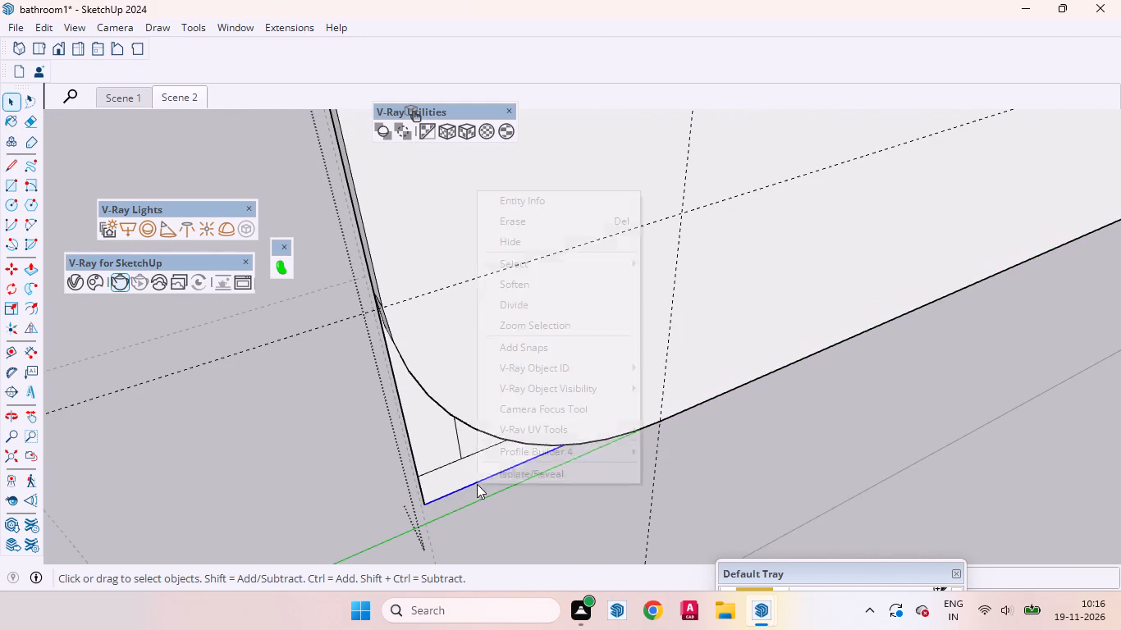
click(504, 223)
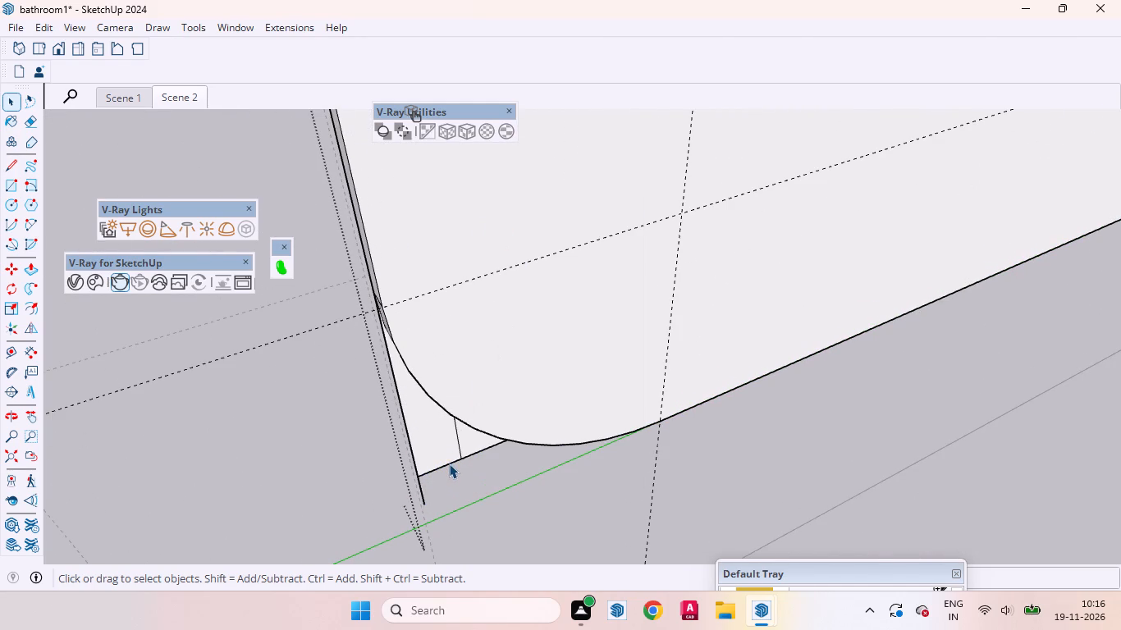
click(449, 463)
right_click(449, 463)
click(478, 210)
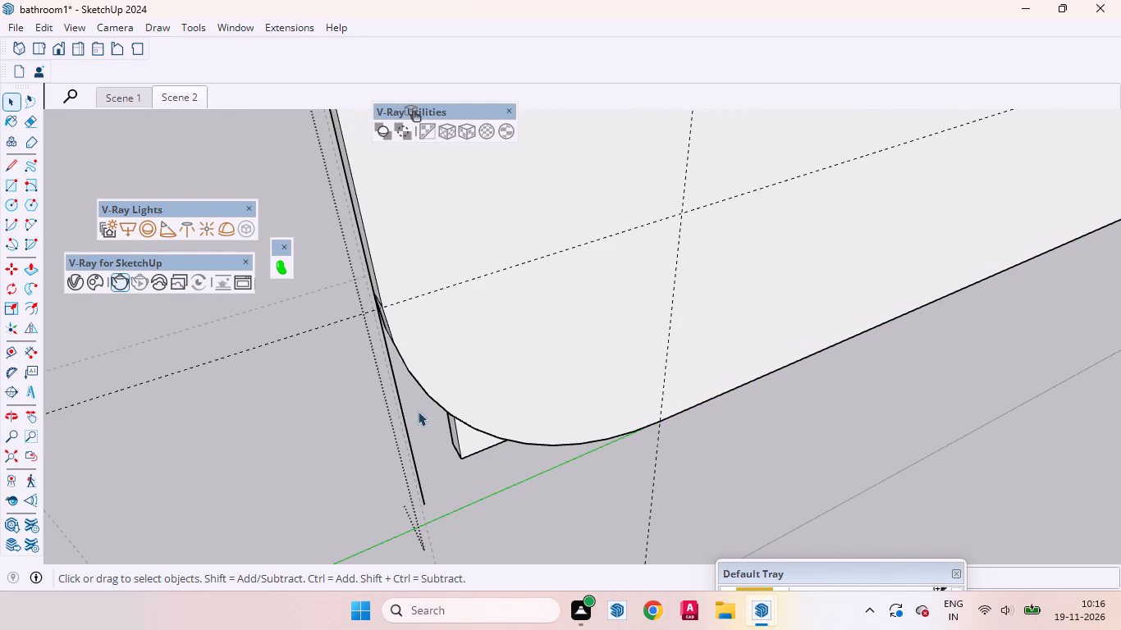
click(411, 446)
right_click(411, 446)
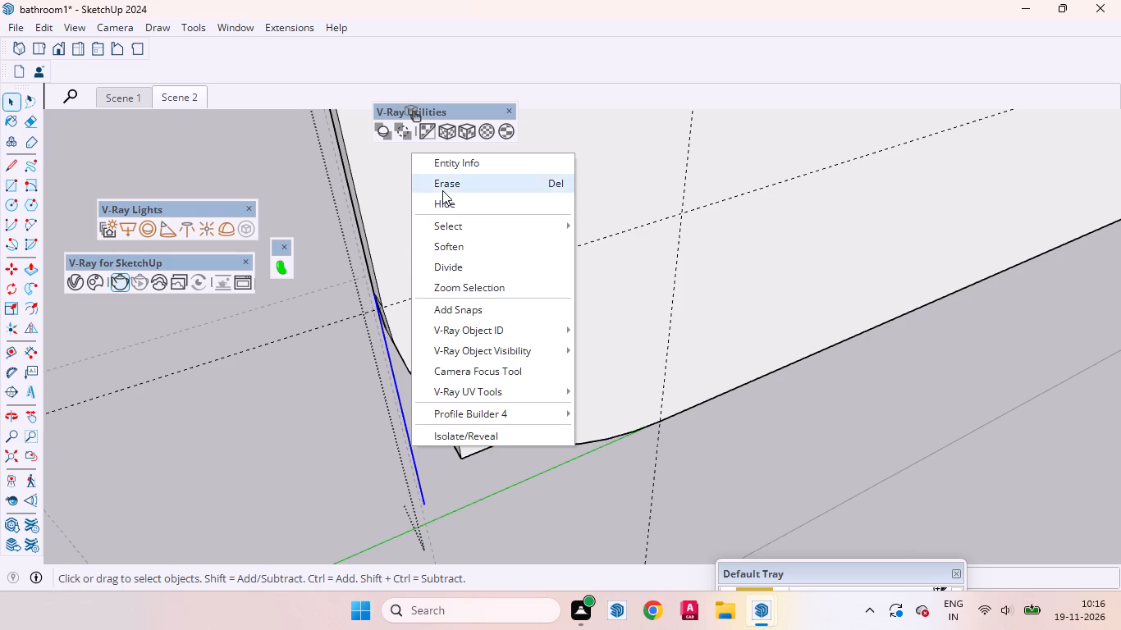
click(442, 190)
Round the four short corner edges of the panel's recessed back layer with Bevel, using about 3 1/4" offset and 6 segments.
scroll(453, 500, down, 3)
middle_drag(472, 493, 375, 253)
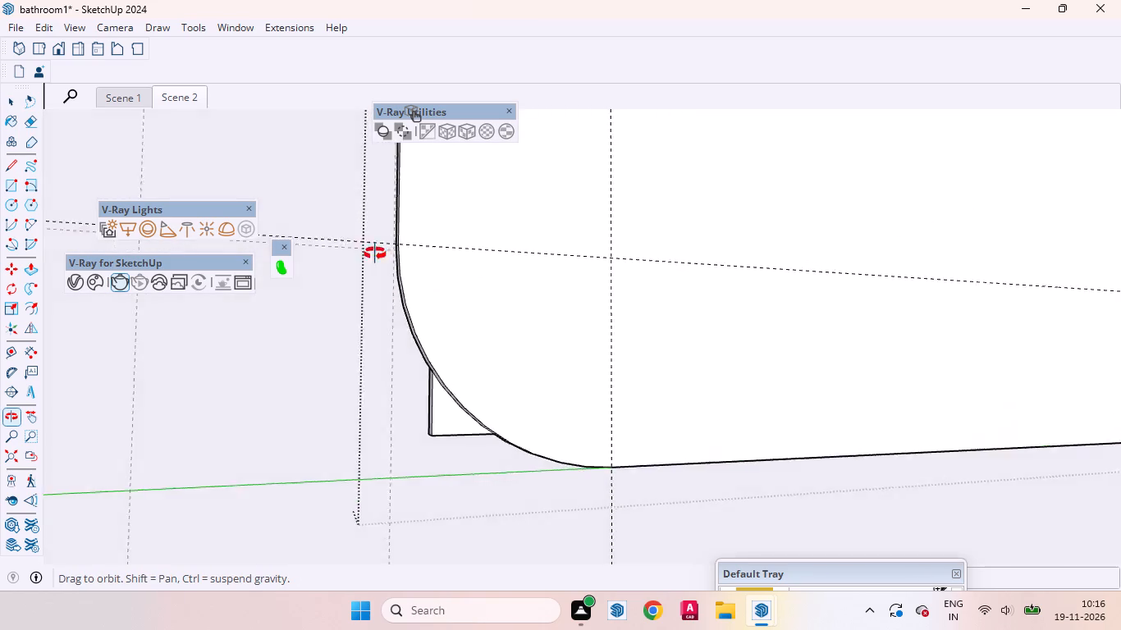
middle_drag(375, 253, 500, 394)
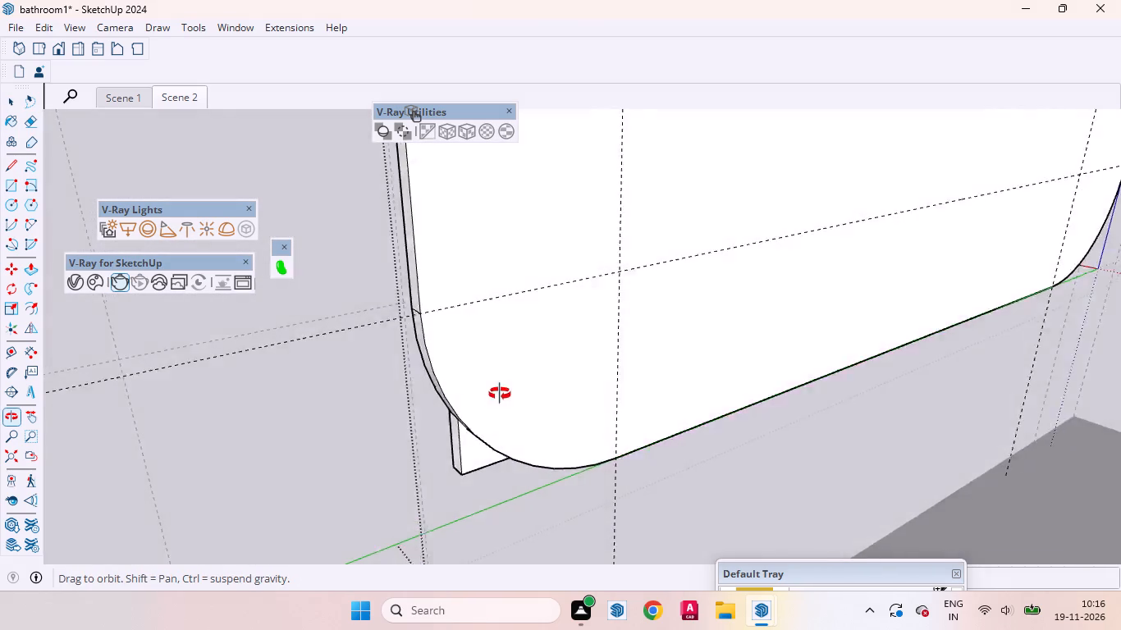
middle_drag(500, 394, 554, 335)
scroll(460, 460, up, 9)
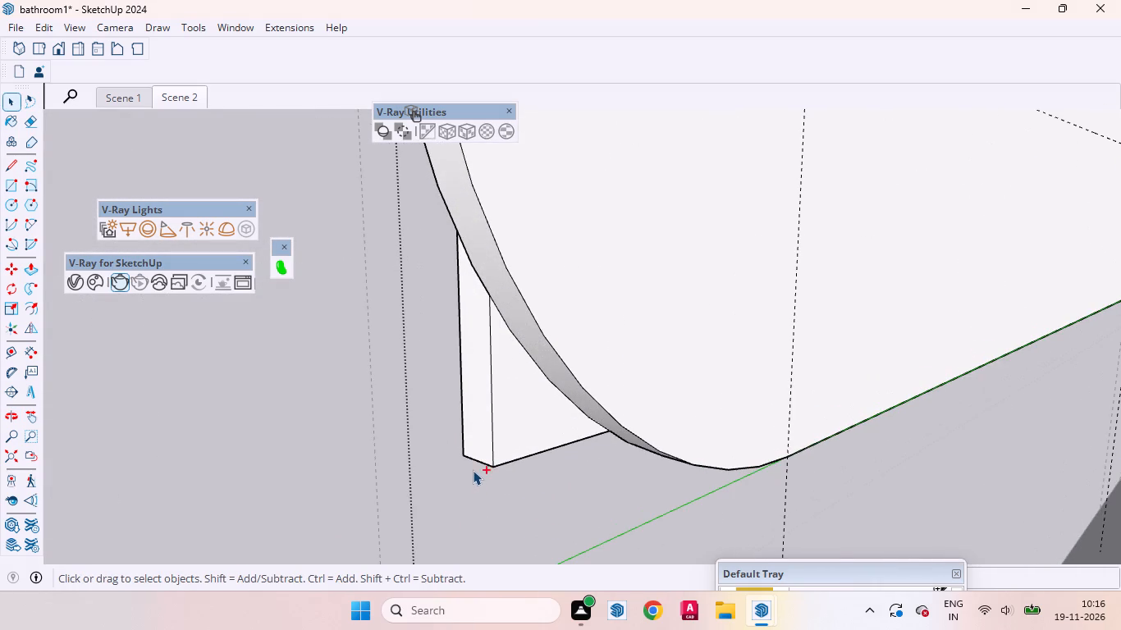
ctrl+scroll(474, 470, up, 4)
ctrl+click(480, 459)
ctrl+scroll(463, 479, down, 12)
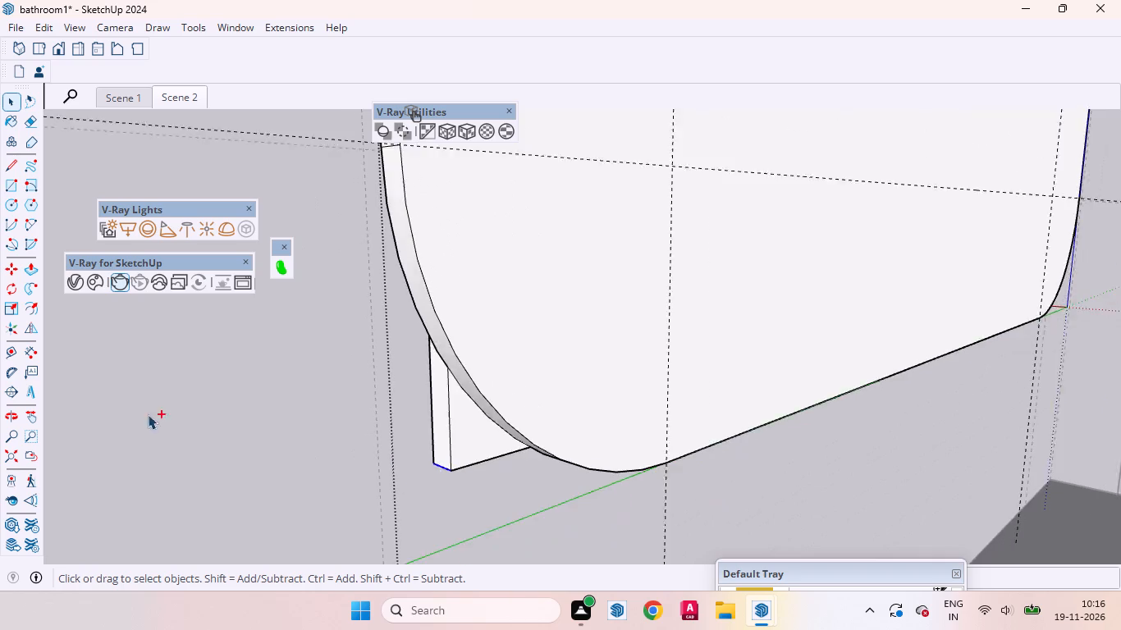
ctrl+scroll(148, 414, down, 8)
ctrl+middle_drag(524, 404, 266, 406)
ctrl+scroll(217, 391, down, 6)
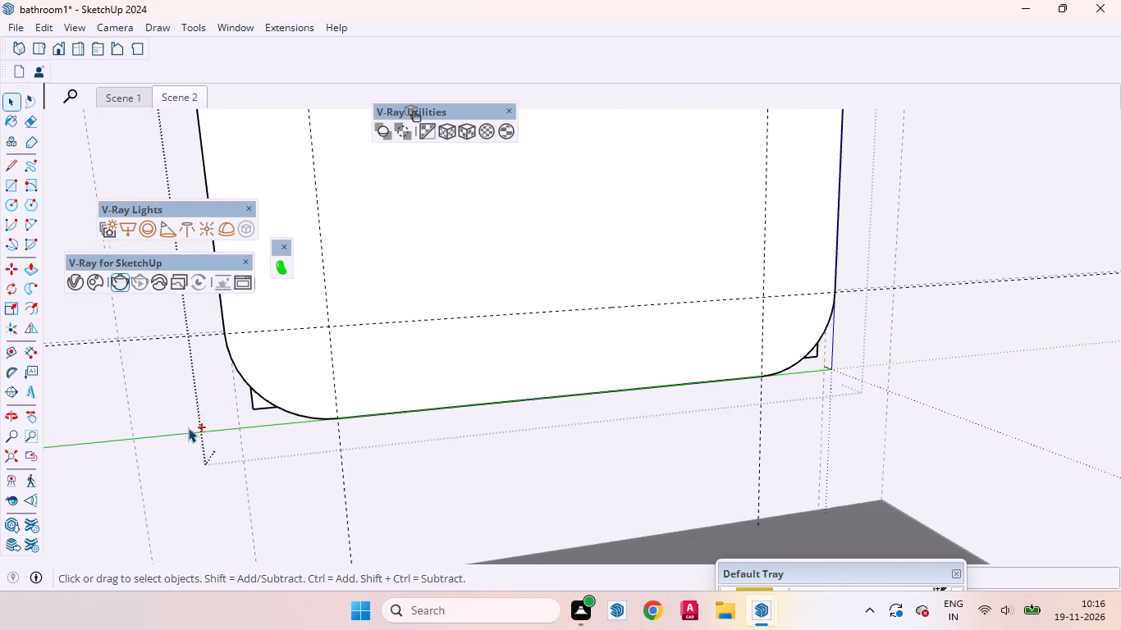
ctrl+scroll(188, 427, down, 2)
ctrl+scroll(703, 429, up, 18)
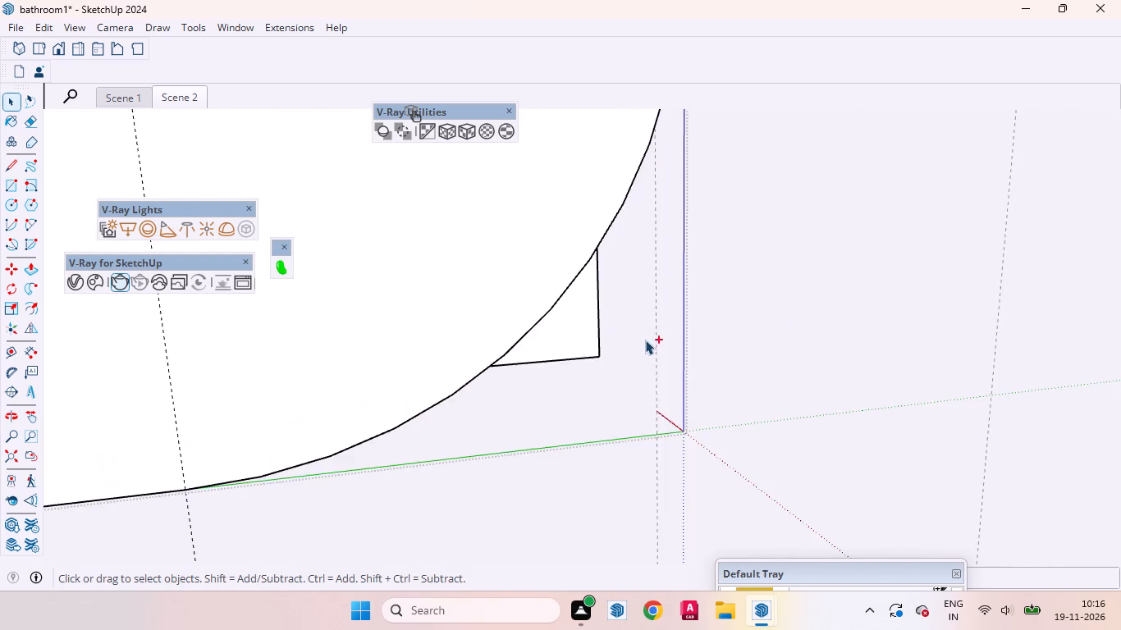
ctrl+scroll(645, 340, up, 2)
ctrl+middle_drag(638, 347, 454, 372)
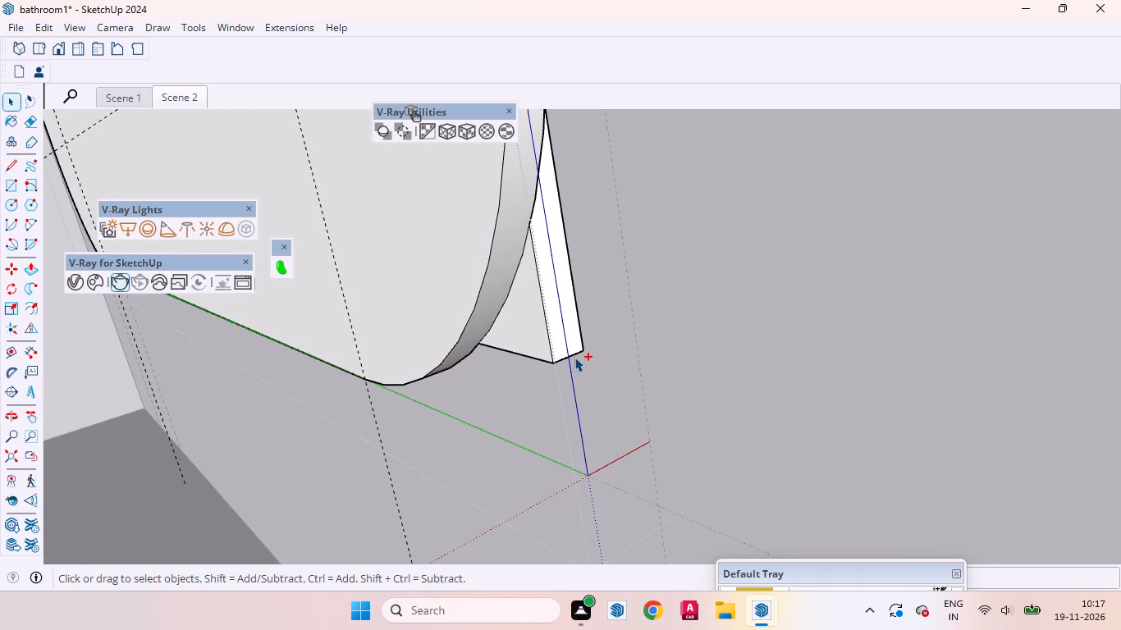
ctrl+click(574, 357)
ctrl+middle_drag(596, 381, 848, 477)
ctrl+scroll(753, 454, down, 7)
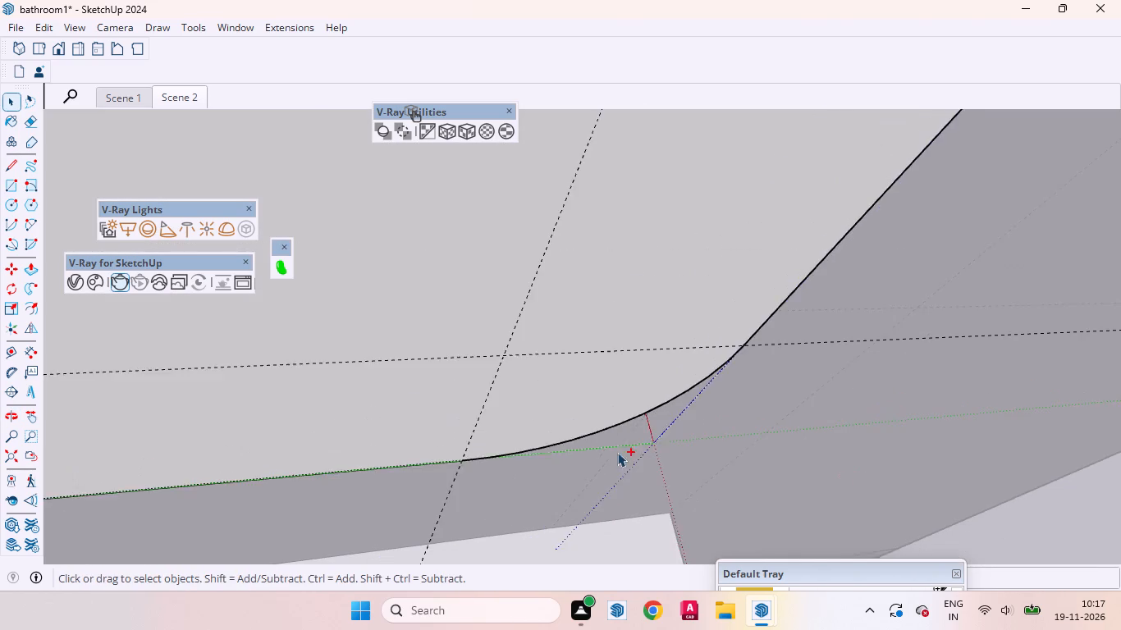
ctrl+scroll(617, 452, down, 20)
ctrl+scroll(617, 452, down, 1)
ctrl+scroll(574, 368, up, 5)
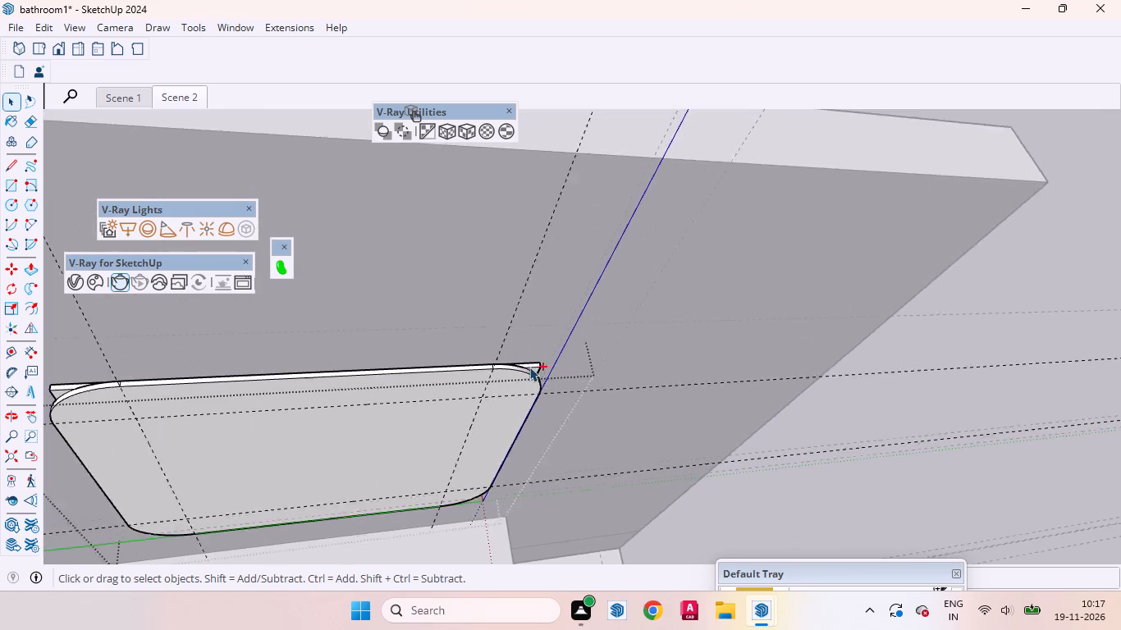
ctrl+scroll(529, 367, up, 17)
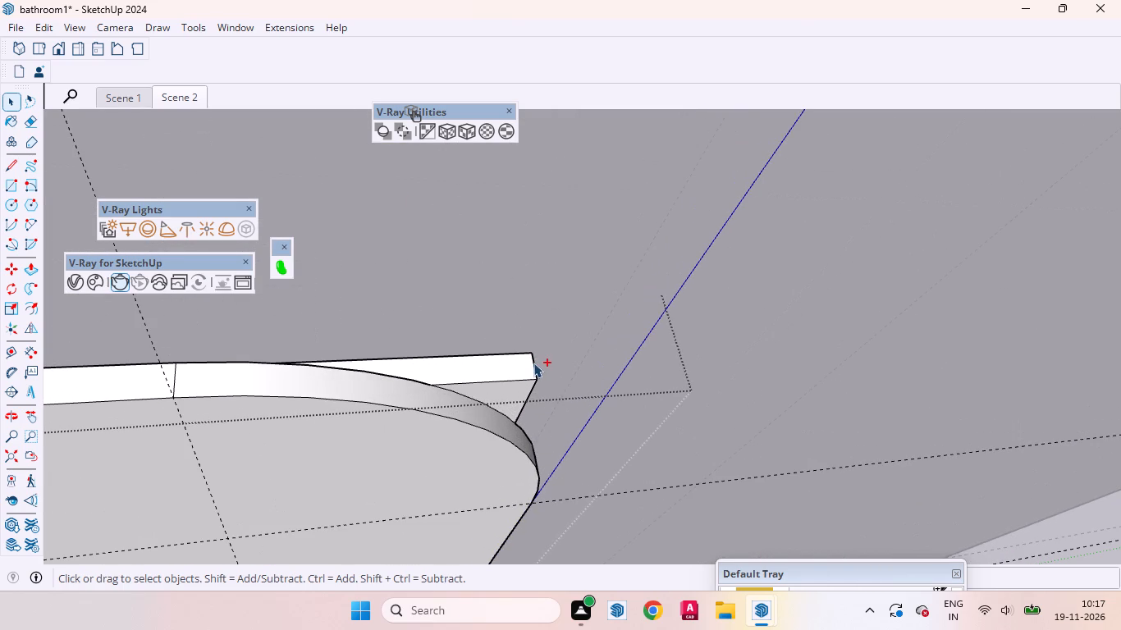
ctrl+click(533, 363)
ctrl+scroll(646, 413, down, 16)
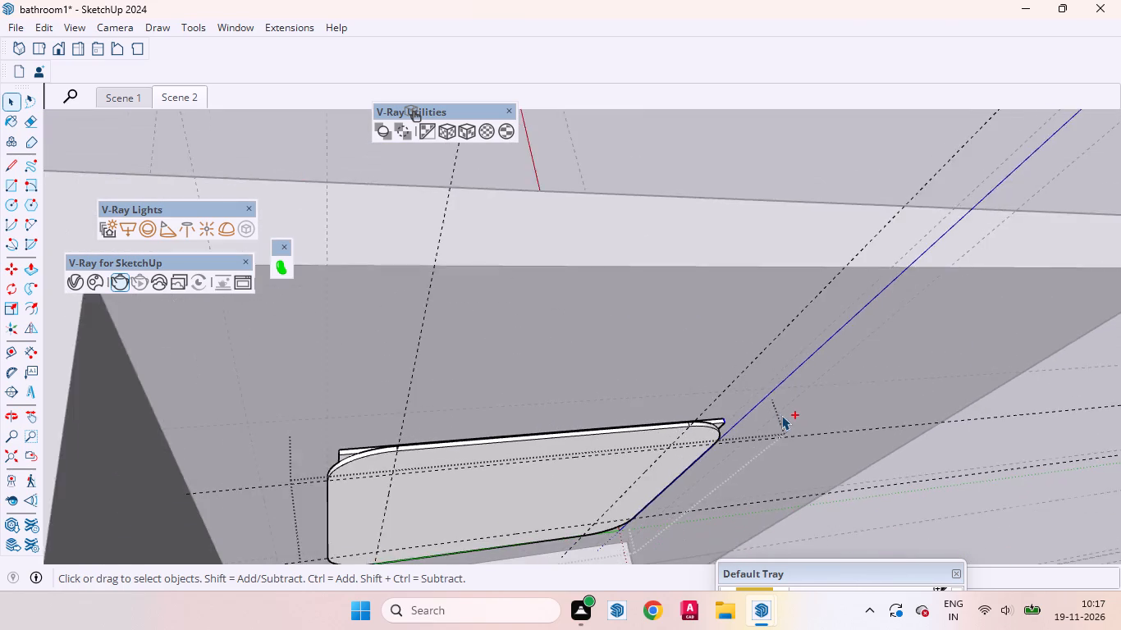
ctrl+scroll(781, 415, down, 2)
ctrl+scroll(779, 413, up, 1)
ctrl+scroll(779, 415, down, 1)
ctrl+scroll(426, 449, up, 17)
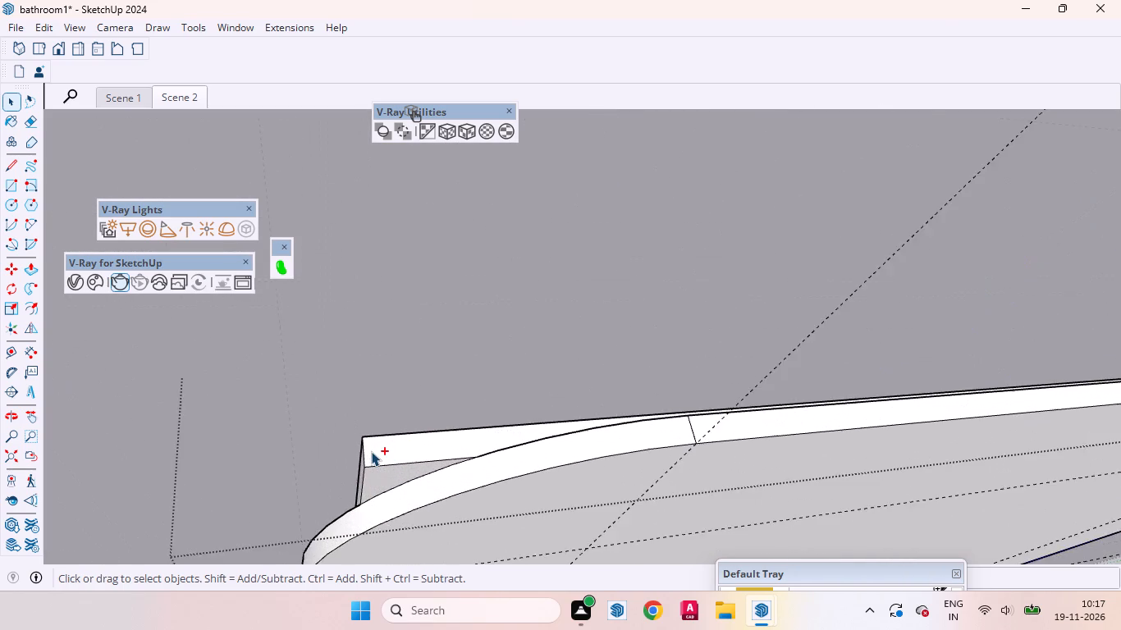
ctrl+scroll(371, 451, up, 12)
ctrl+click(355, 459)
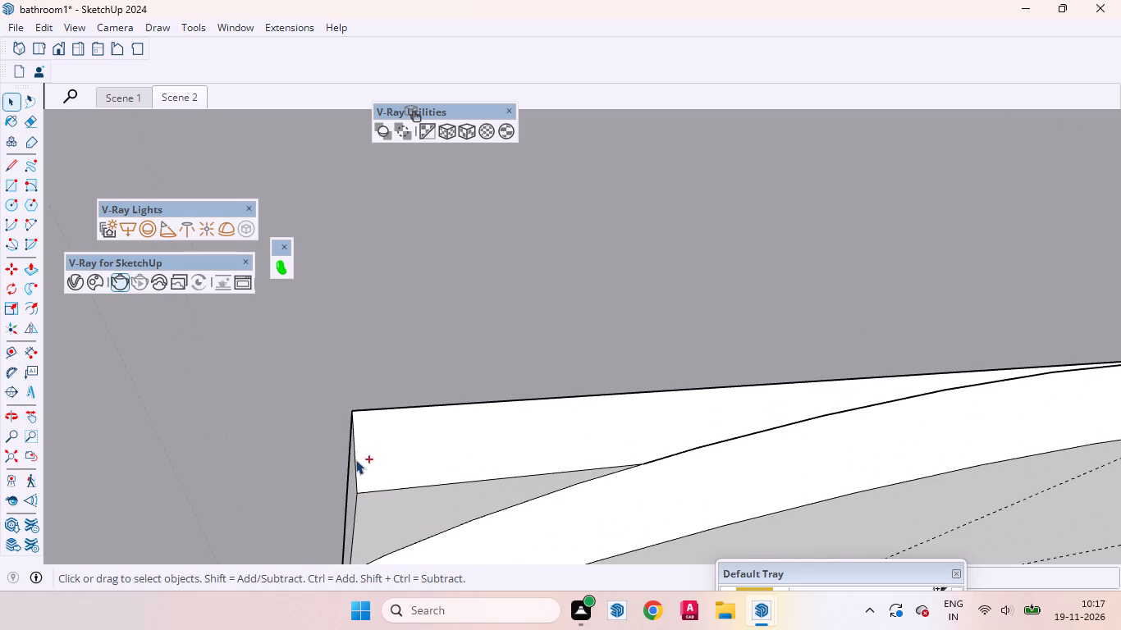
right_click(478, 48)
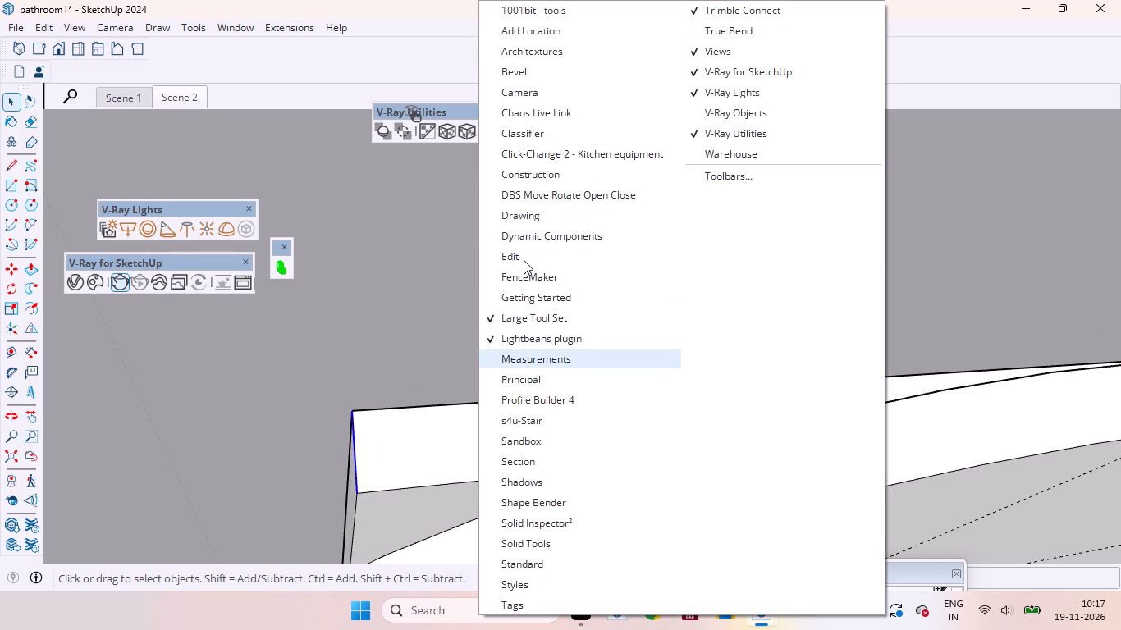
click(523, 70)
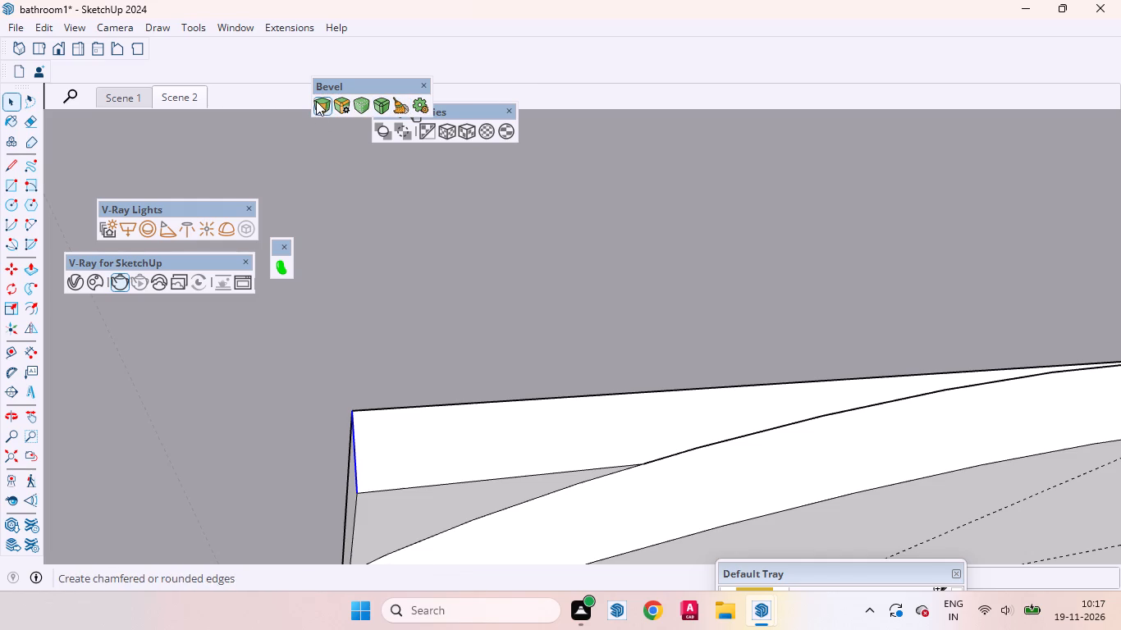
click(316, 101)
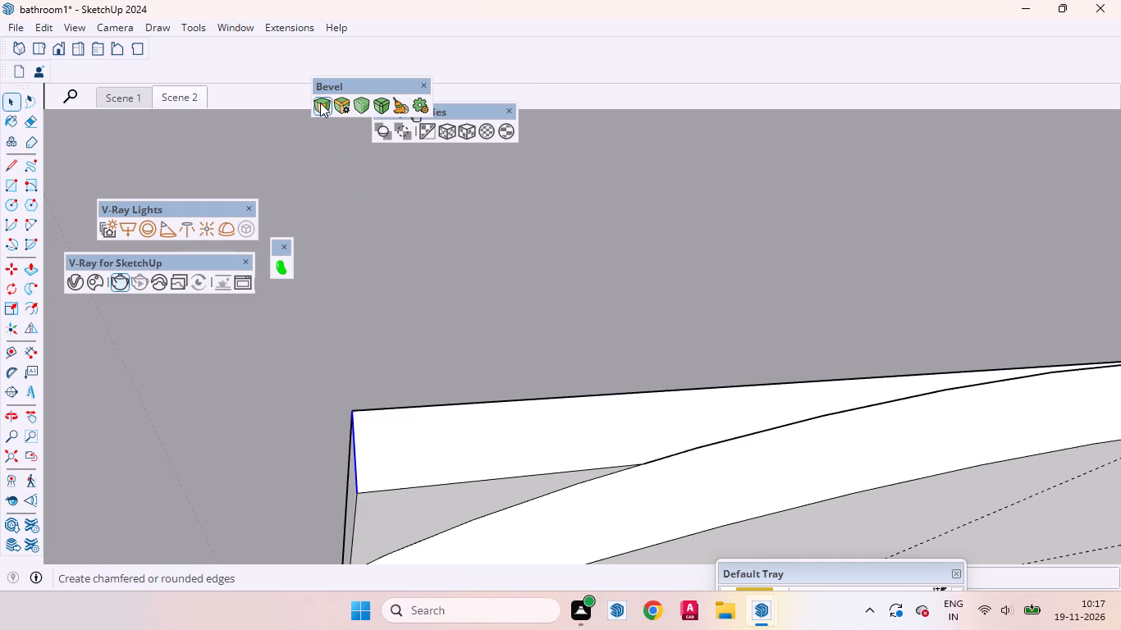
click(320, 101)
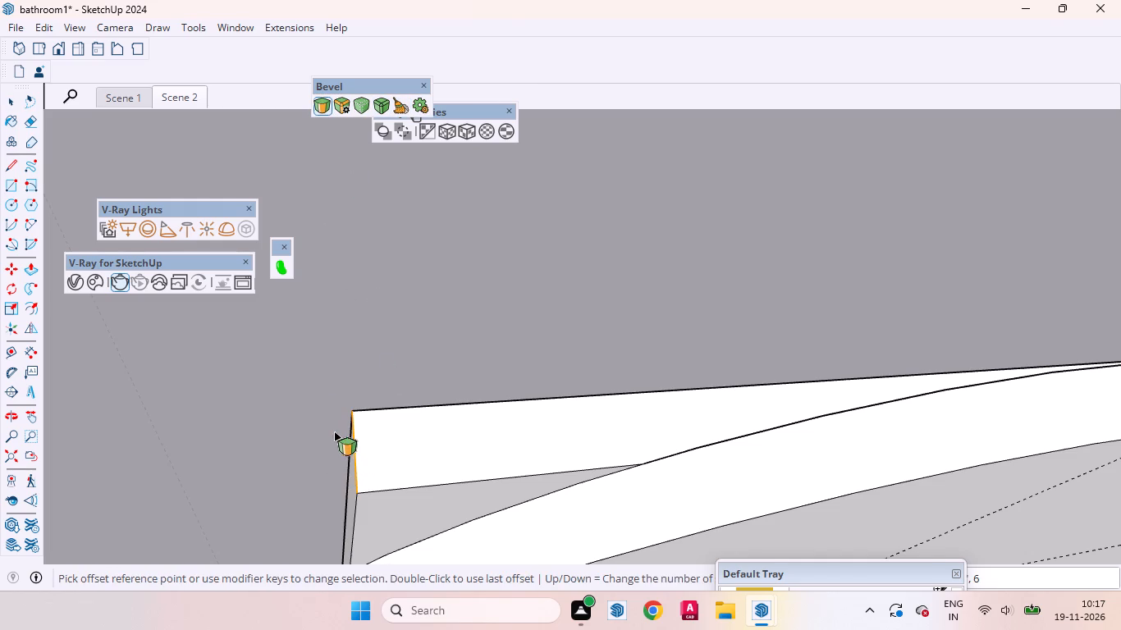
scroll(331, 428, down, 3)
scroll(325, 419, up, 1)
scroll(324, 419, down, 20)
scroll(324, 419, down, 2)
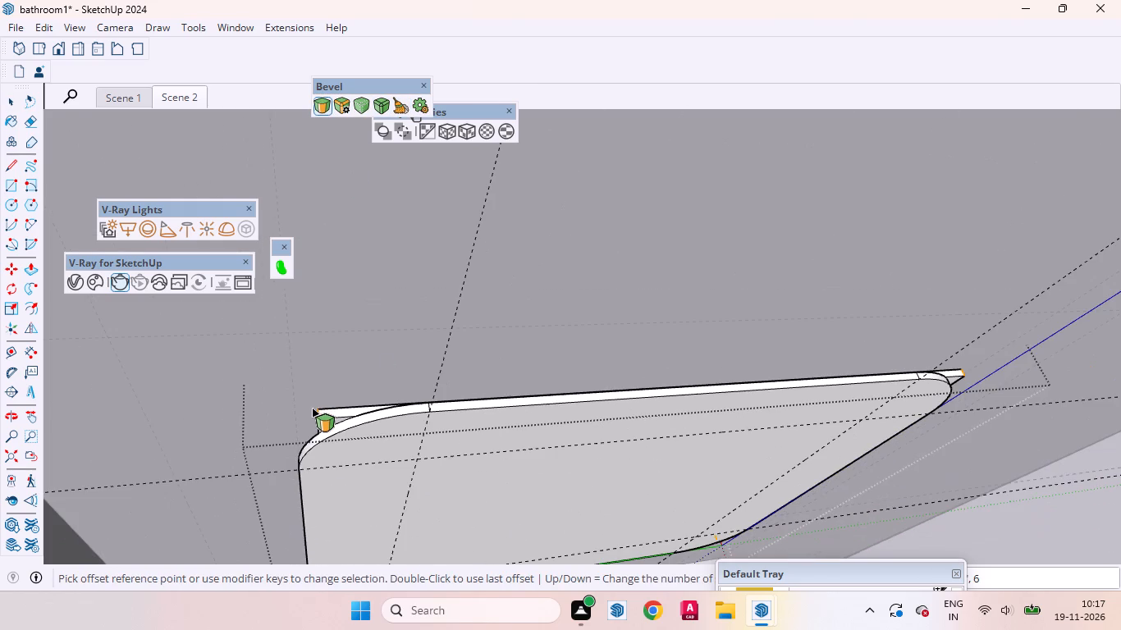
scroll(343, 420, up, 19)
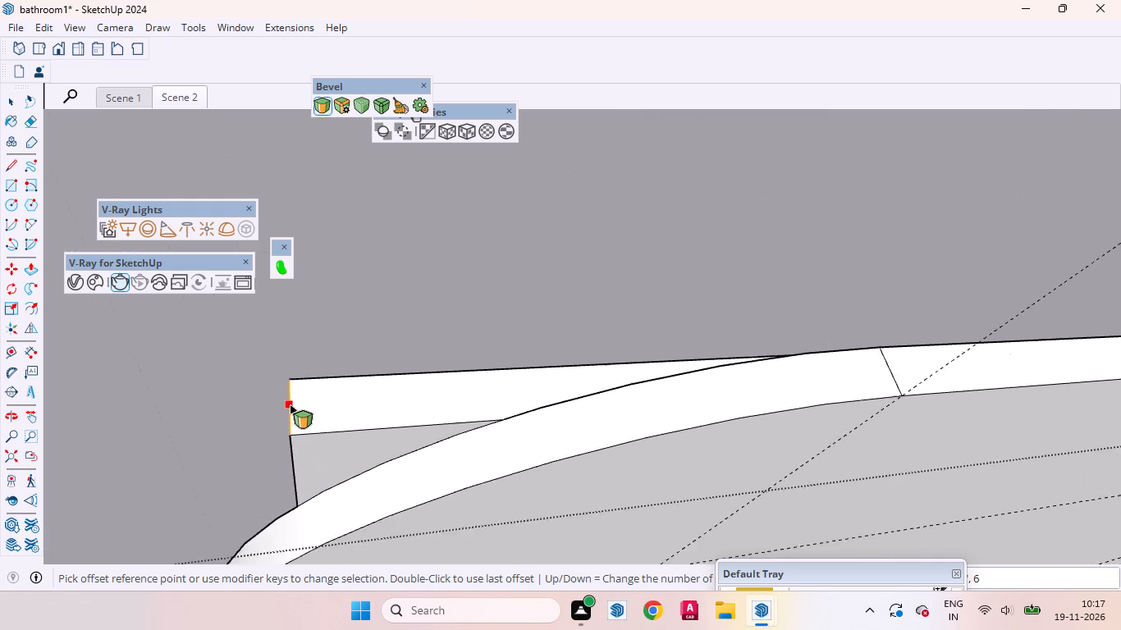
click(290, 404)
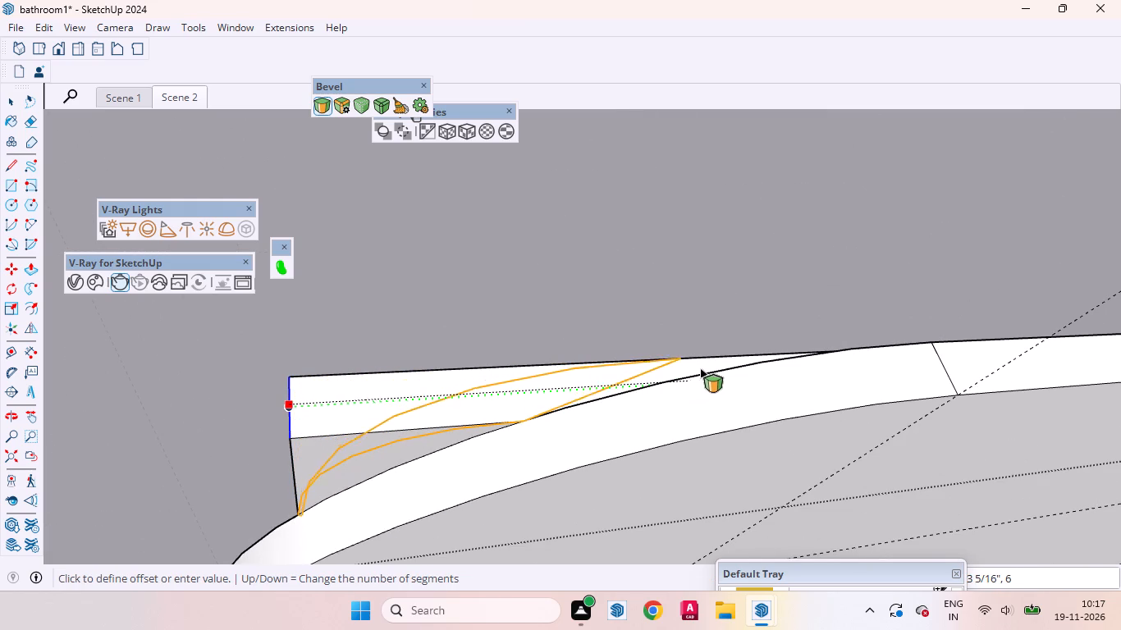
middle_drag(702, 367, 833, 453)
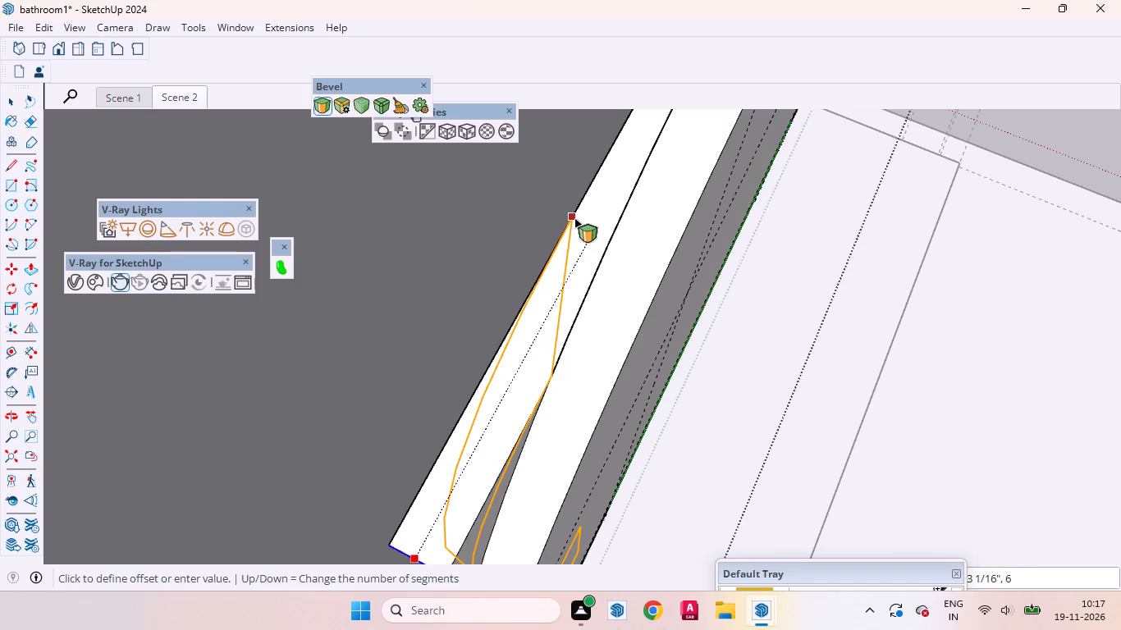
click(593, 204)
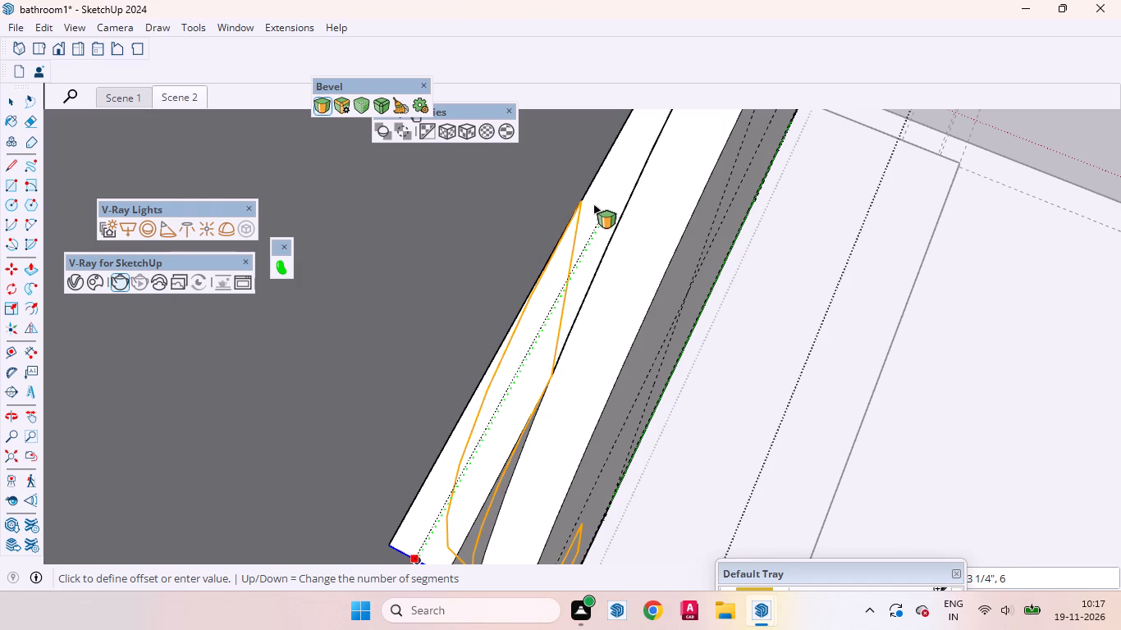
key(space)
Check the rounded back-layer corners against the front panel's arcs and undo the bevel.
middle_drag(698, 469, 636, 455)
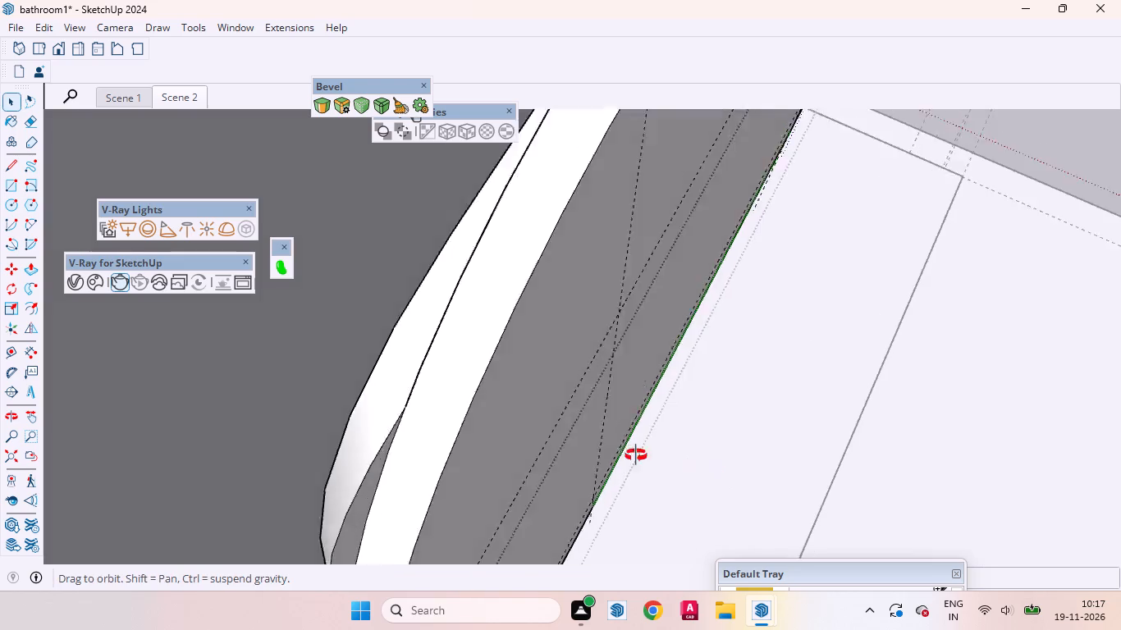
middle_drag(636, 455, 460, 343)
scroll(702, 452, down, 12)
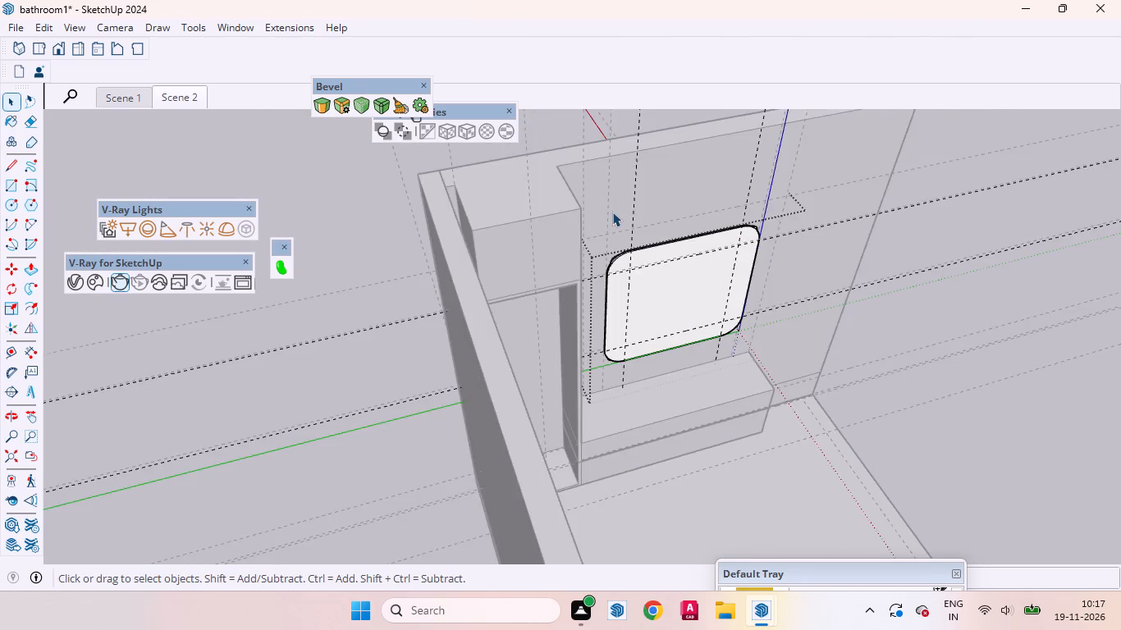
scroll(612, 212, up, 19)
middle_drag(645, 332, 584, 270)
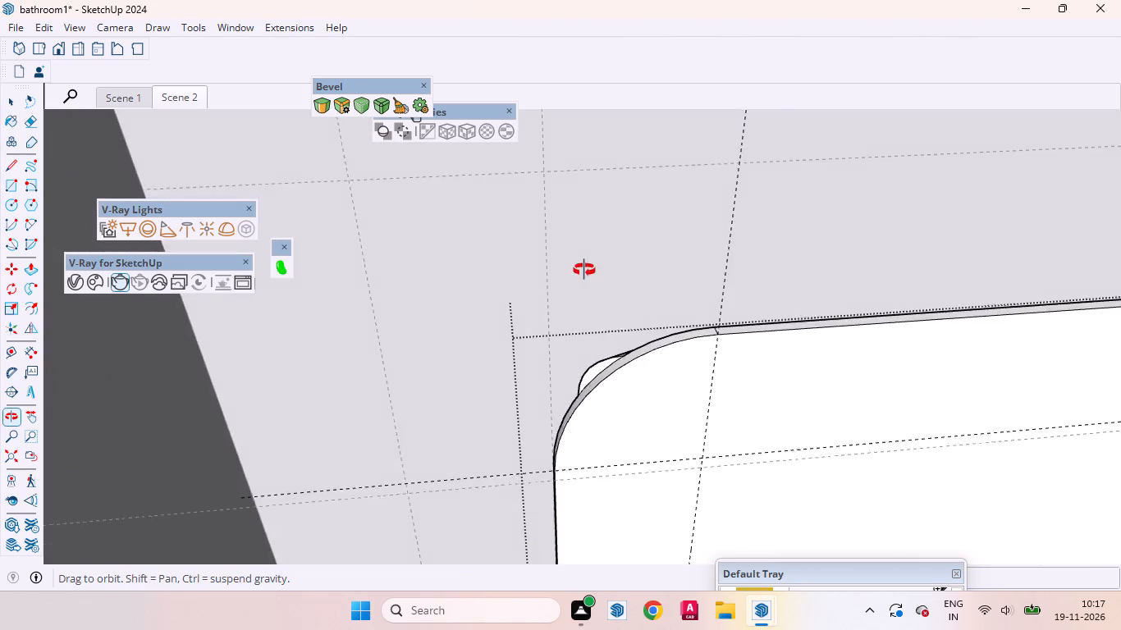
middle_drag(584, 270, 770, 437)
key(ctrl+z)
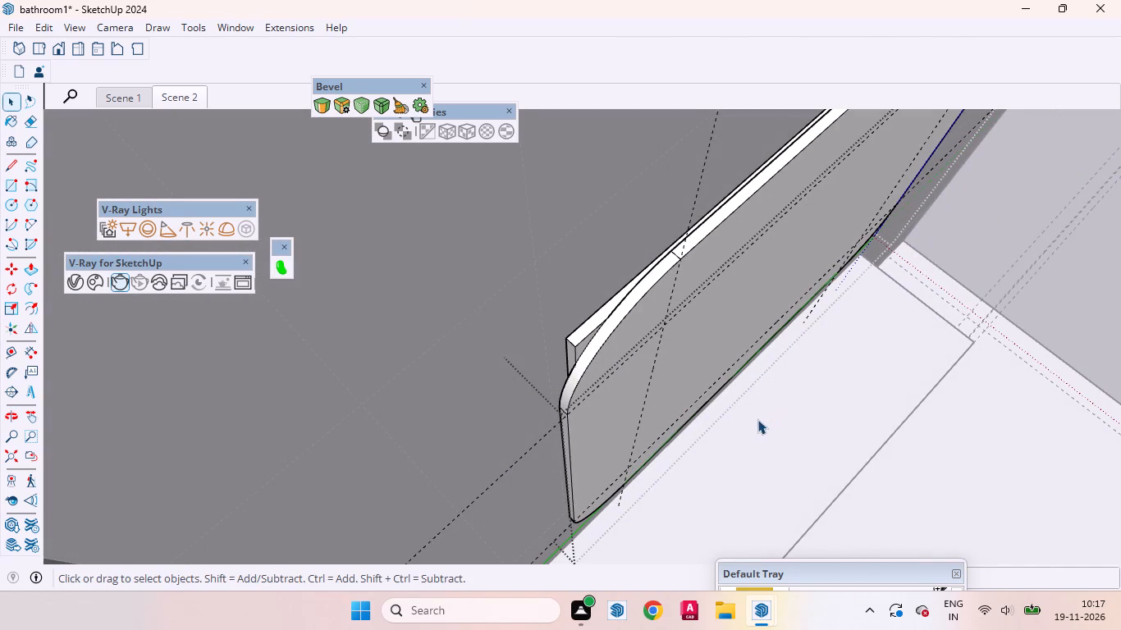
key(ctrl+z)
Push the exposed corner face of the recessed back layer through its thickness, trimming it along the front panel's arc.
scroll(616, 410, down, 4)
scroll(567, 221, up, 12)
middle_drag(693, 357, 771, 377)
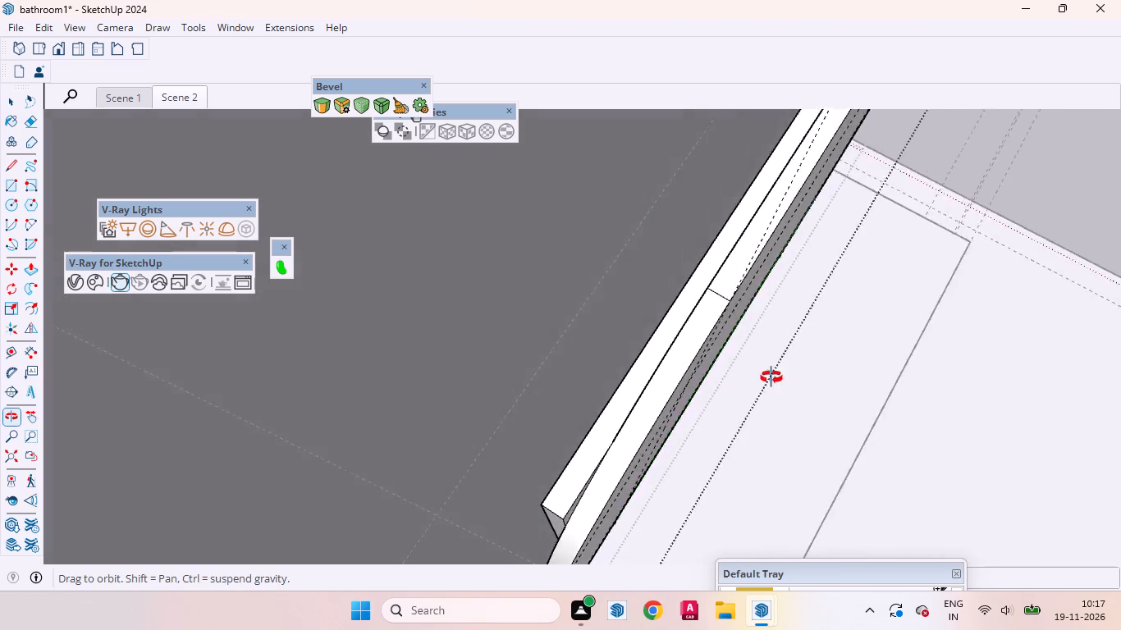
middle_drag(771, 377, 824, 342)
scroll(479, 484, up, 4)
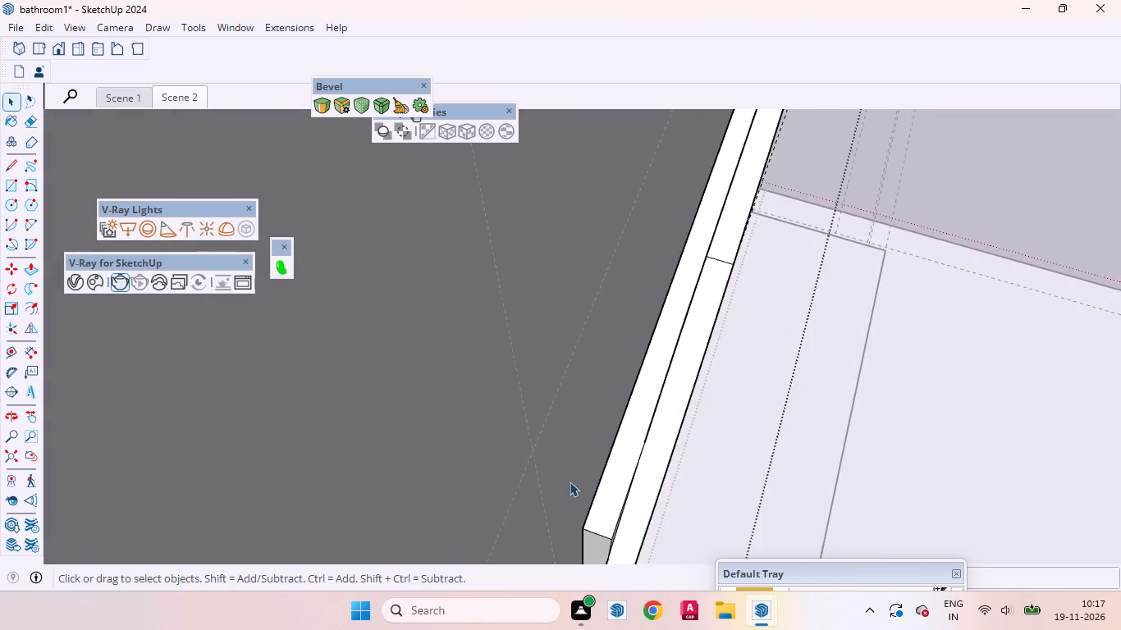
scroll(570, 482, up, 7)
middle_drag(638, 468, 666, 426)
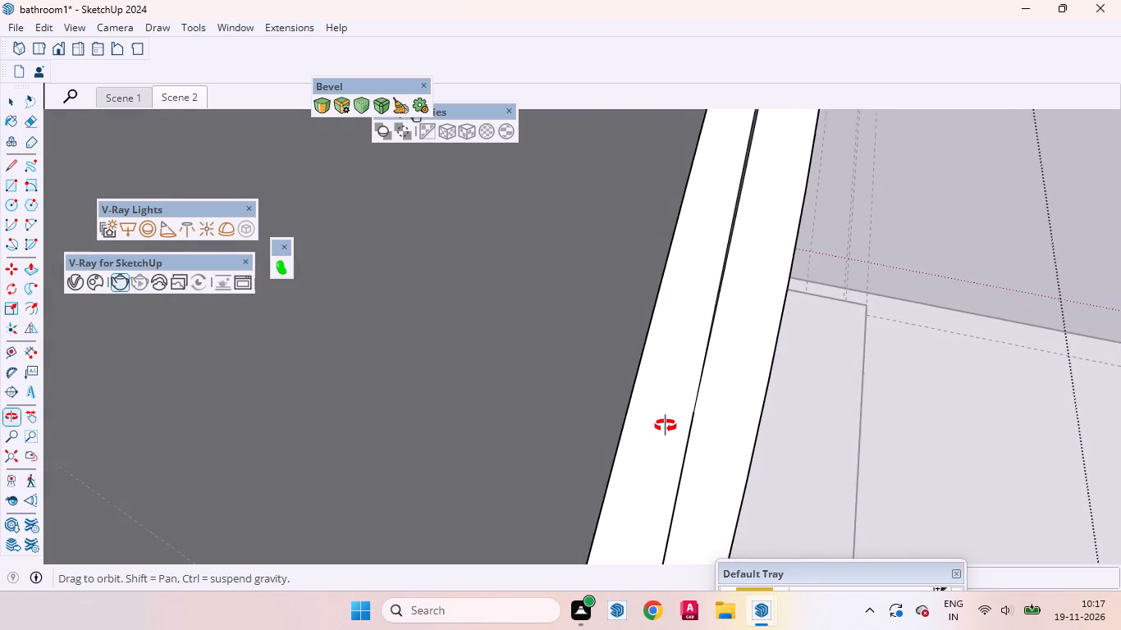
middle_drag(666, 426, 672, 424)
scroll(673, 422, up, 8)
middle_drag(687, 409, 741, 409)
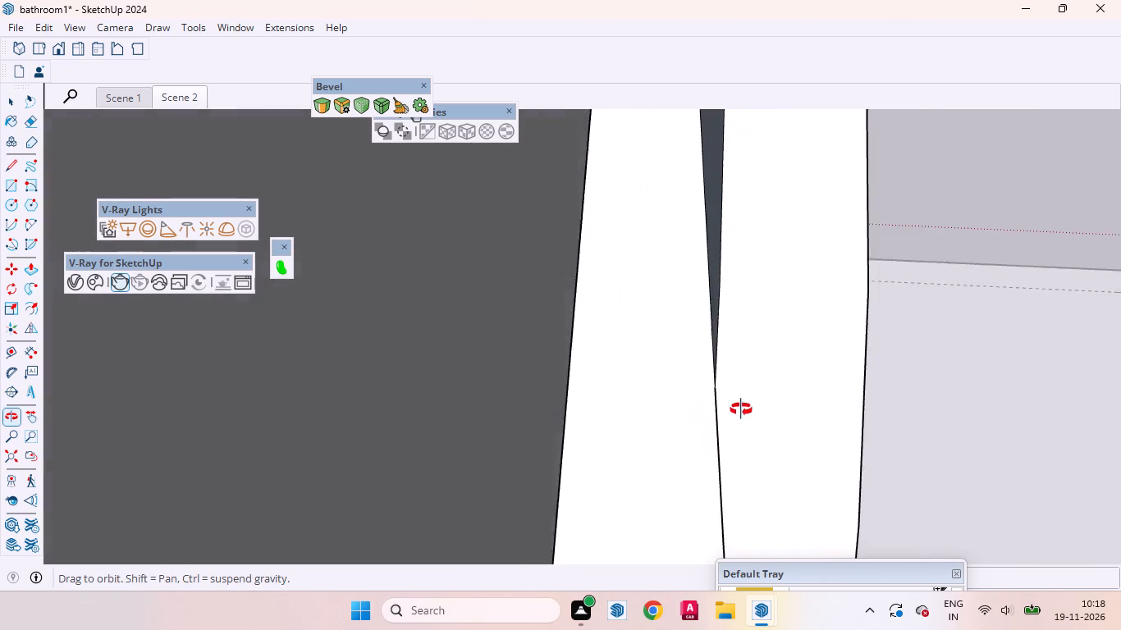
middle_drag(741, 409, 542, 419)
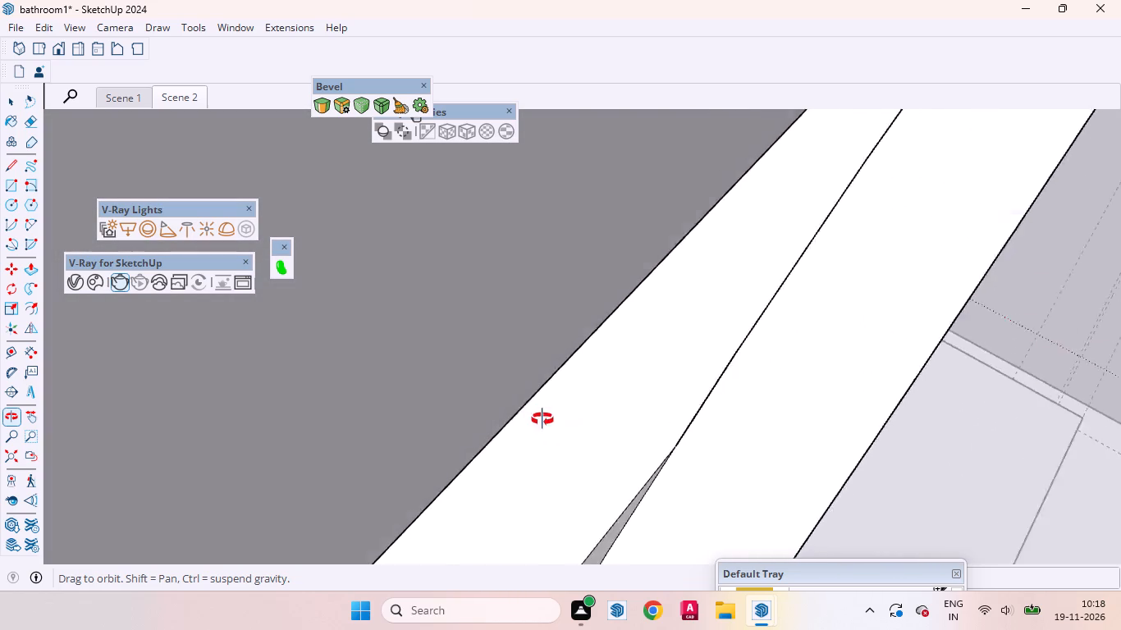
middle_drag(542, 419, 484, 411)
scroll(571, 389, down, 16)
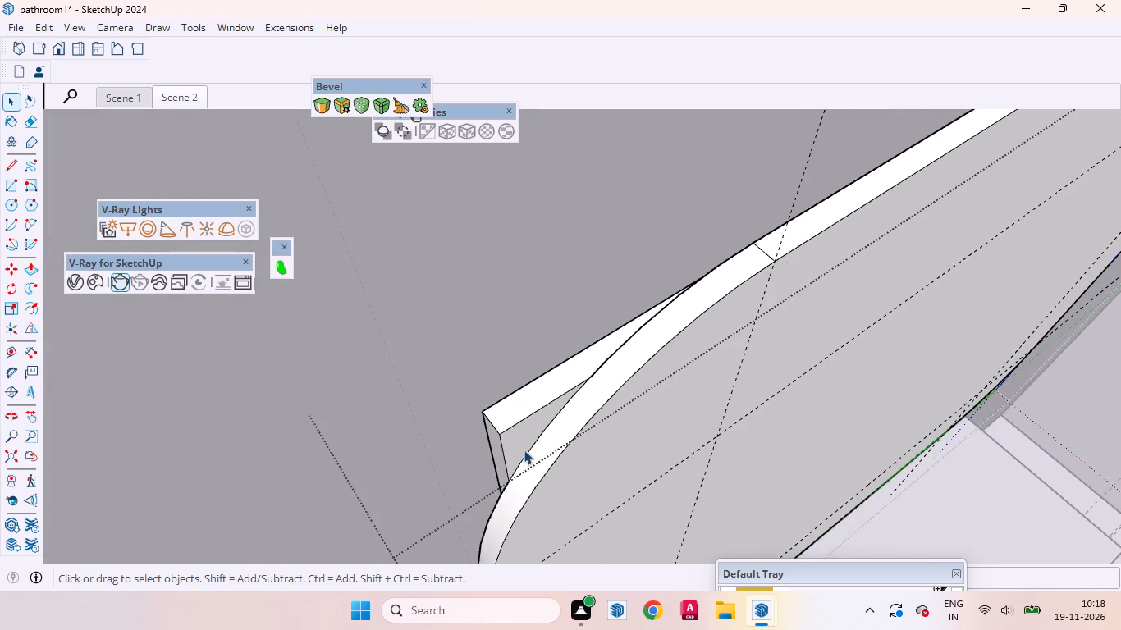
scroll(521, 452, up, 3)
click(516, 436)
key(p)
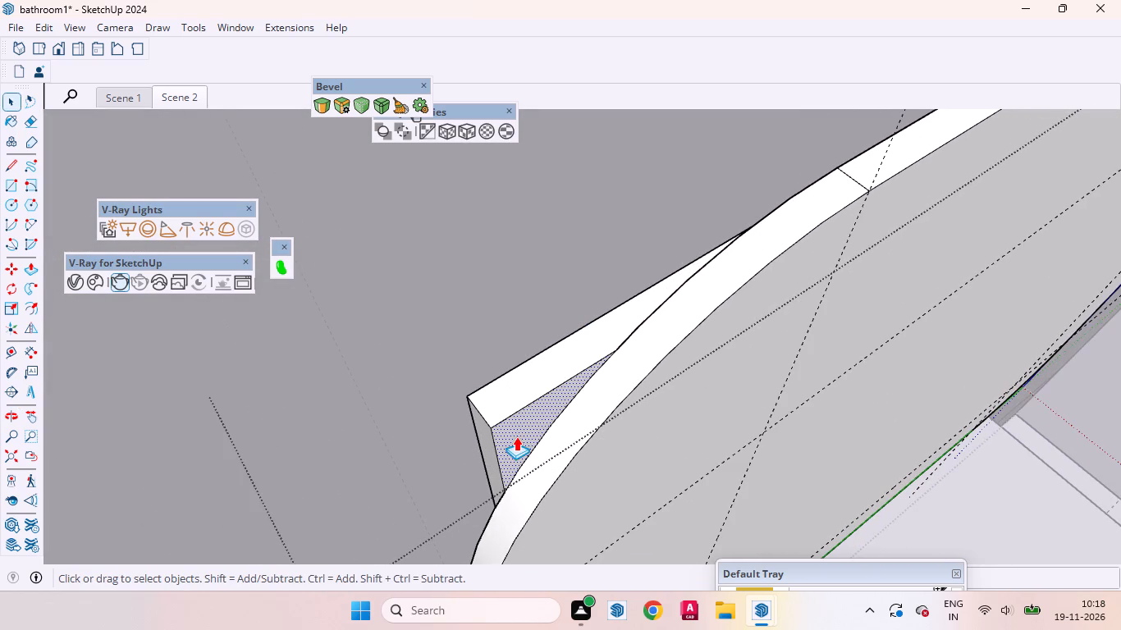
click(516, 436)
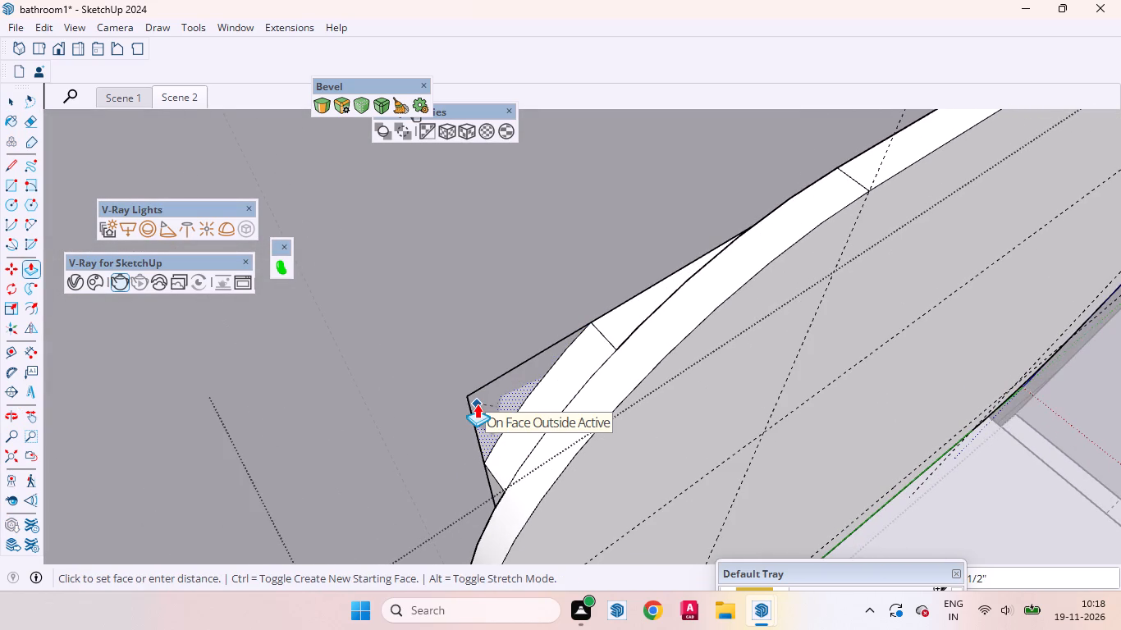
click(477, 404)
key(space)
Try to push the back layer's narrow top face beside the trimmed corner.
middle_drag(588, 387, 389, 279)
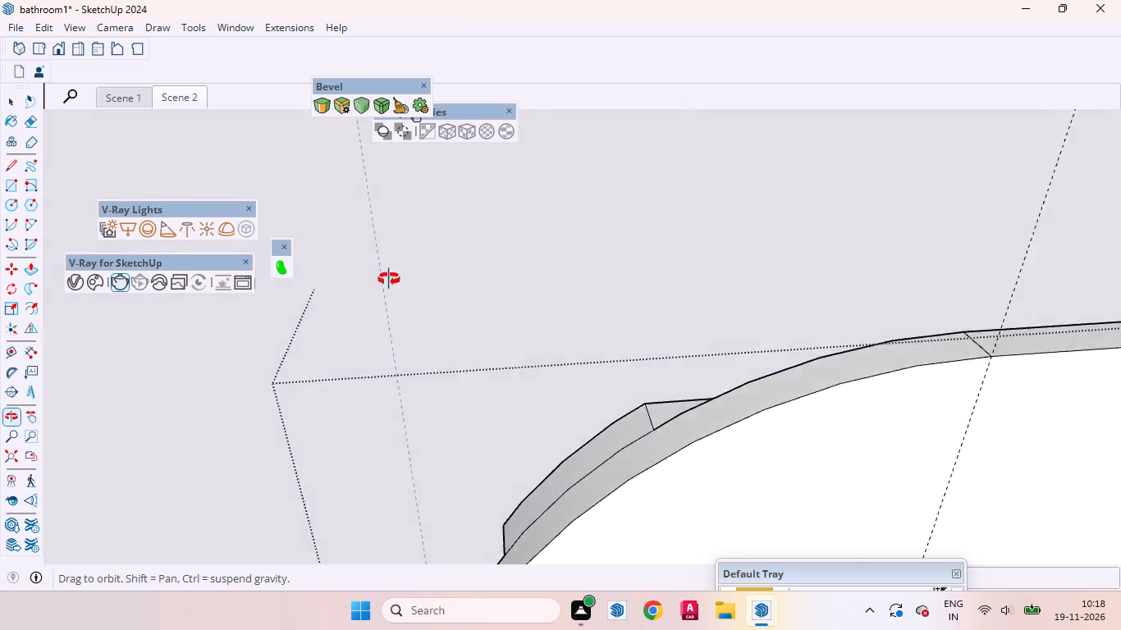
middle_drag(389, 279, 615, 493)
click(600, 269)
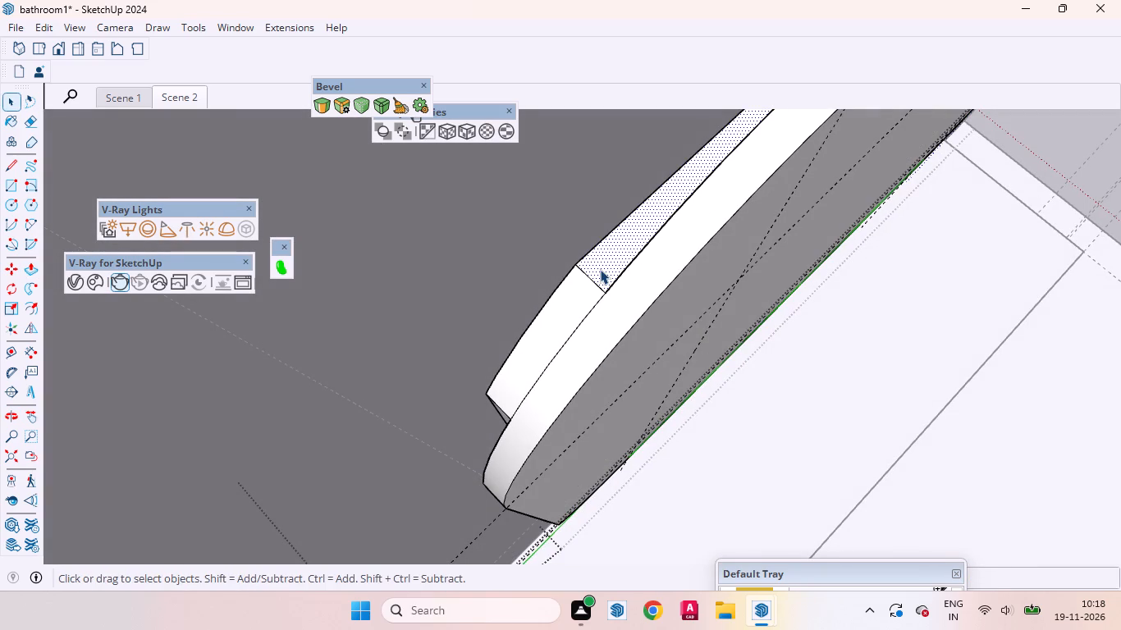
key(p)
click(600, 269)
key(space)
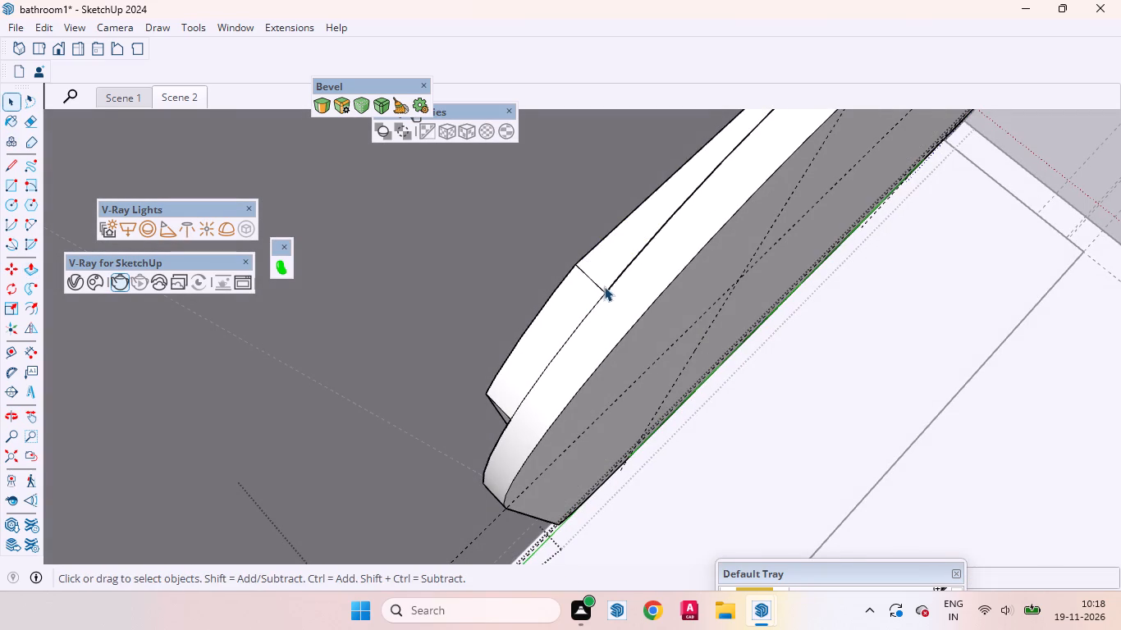
Examine how the back layer's trimmed corner meets the front panel's arc from above and from the front.
scroll(606, 285, up, 7)
middle_drag(590, 307, 469, 173)
scroll(572, 310, up, 6)
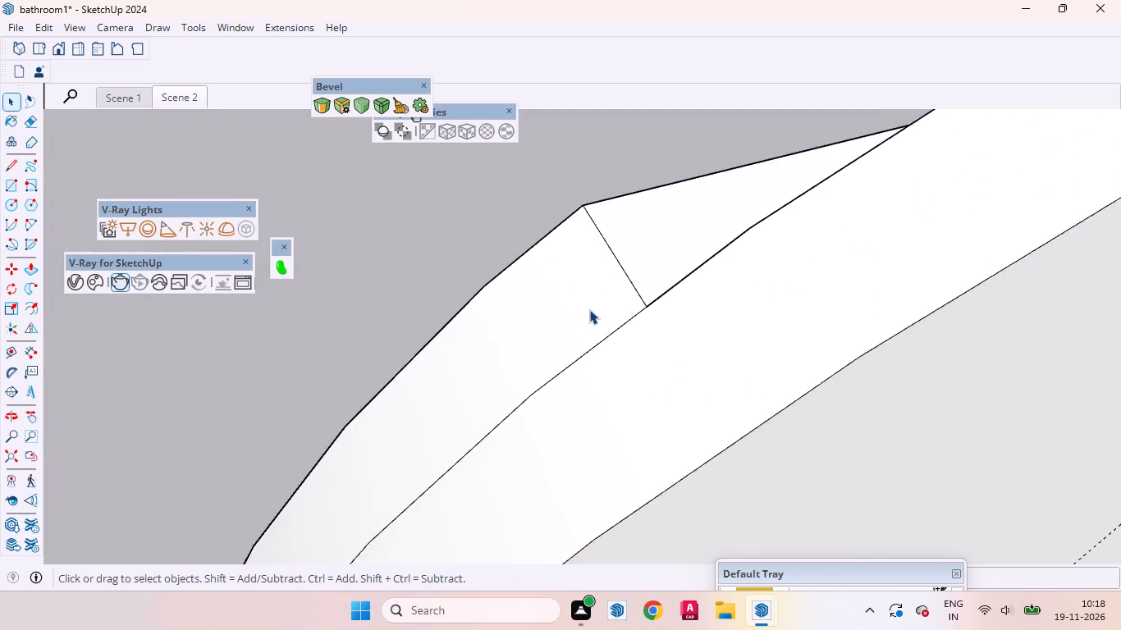
scroll(589, 309, up, 18)
middle_drag(679, 332, 595, 224)
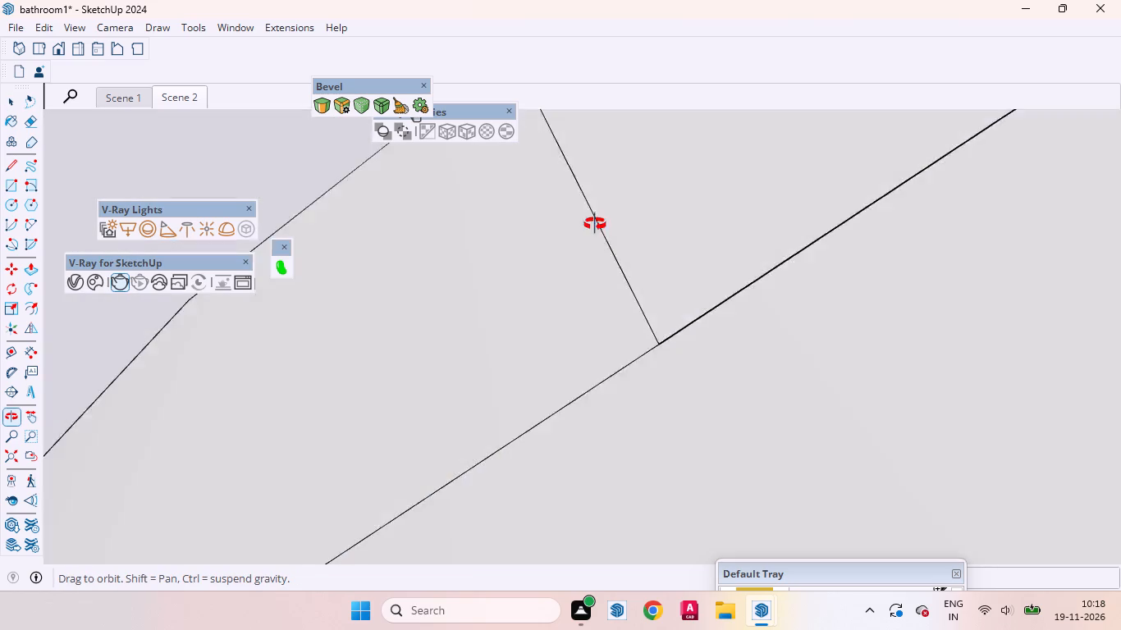
middle_drag(595, 224, 643, 197)
scroll(637, 226, down, 12)
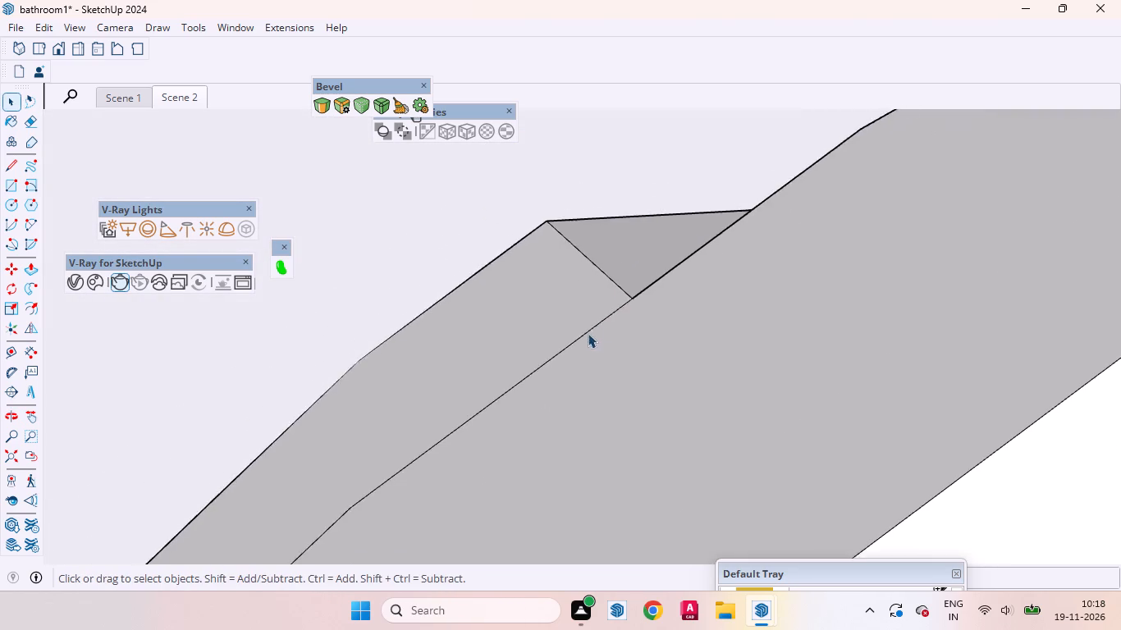
scroll(588, 333, down, 20)
scroll(588, 333, down, 15)
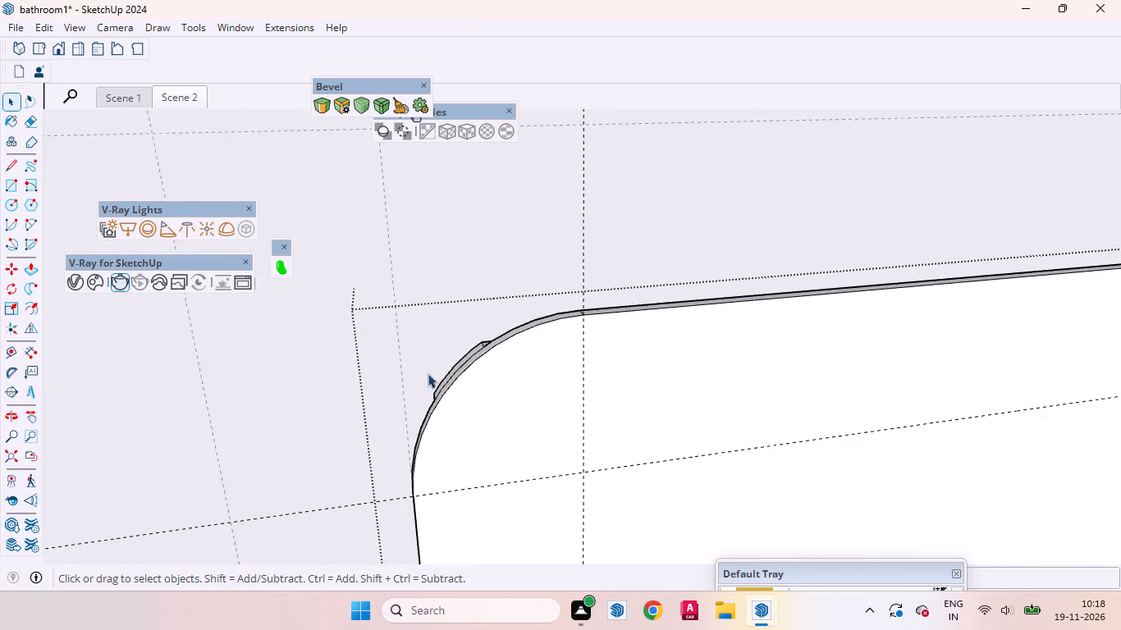
scroll(428, 373, down, 2)
Undo the back layer's corner trim and the earlier corner cuts until the panel's corners are square again.
key(ctrl+z)
key(ctrl+z)
key(ctrl+z)
key(ctrl+z)
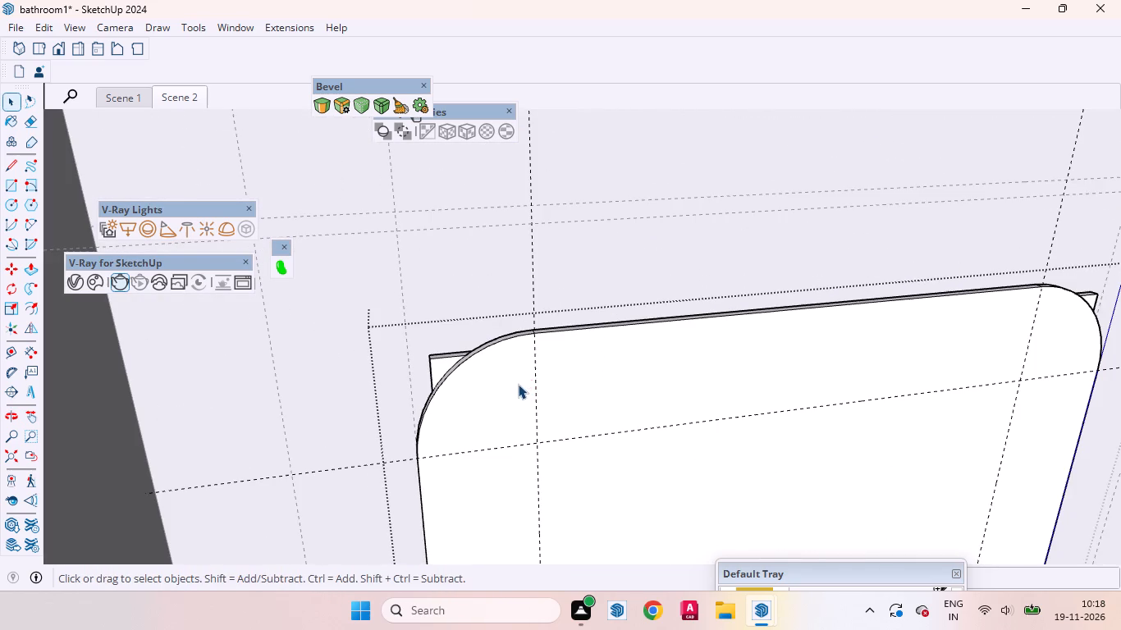
key(ctrl+z)
key(ctrl+z)
key(ctrl+z)
text(zz)
key(ctrl+z)
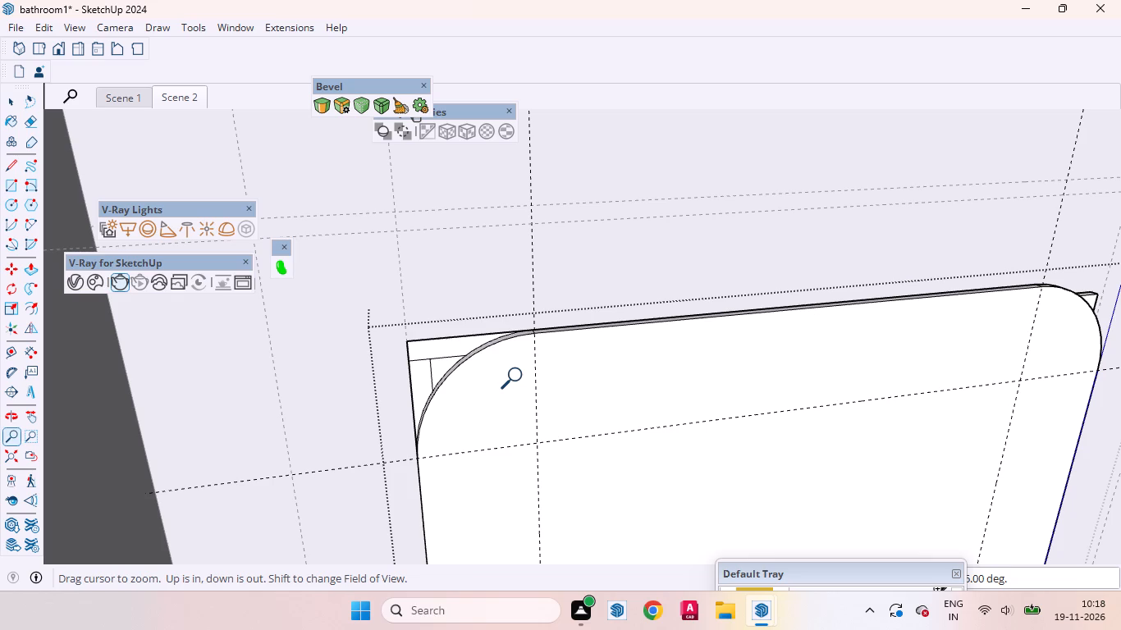
key(z)
key(ctrl+z)
key(ctrl+z)
key(ctrl+z)
text(zz)
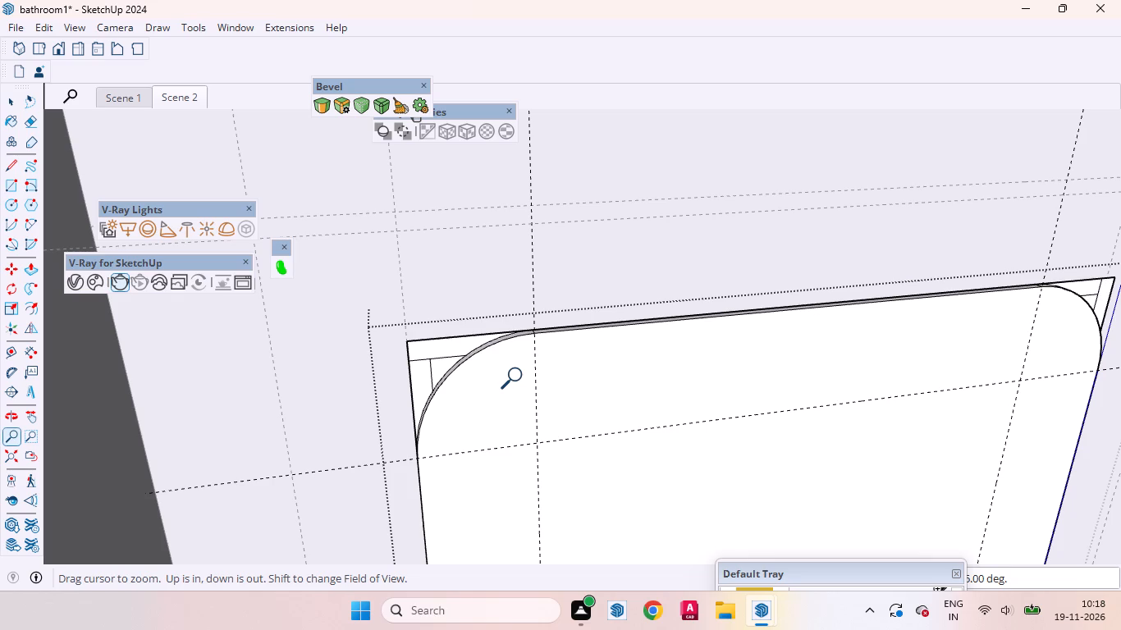
key(ctrl+z)
key(z)
key(ctrl+z)
key(ctrl+z)
text(zz)
key(ctrl+z)
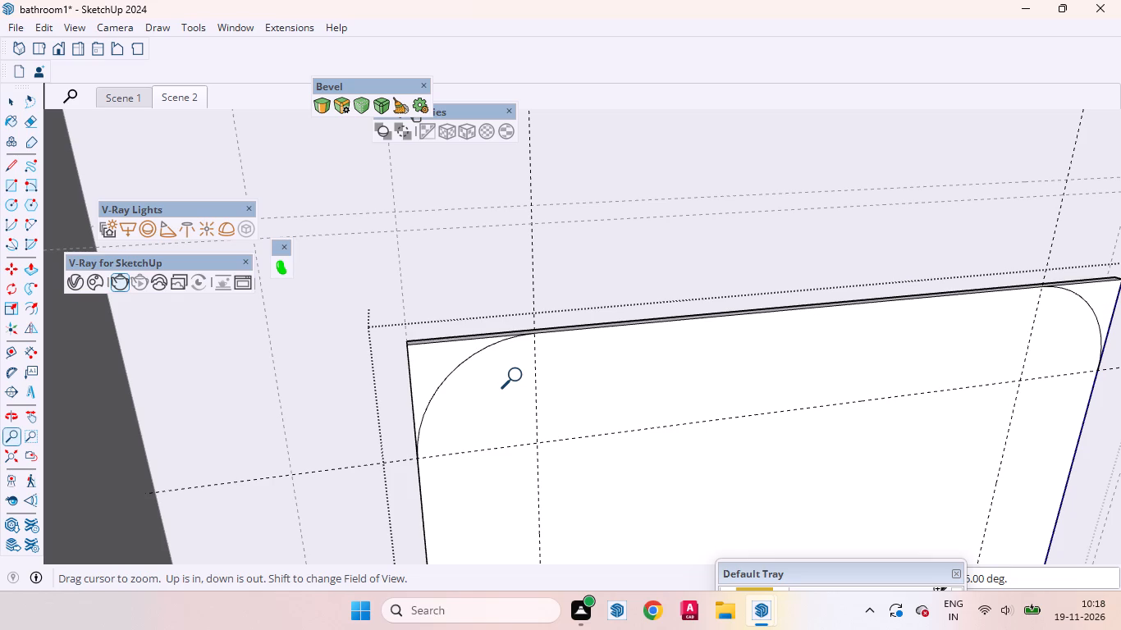
Undo the corner arcs drawn on the panel face and the guide lines crossing it.
key(ctrl+z)
key(ctrl+z)
key(z)
key(ctrl+z)
key(ctrl+z)
key(ctrl+z)
text(z)
key(space)
key(ctrl+z)
key(ctrl+z)
key(ctrl+z)
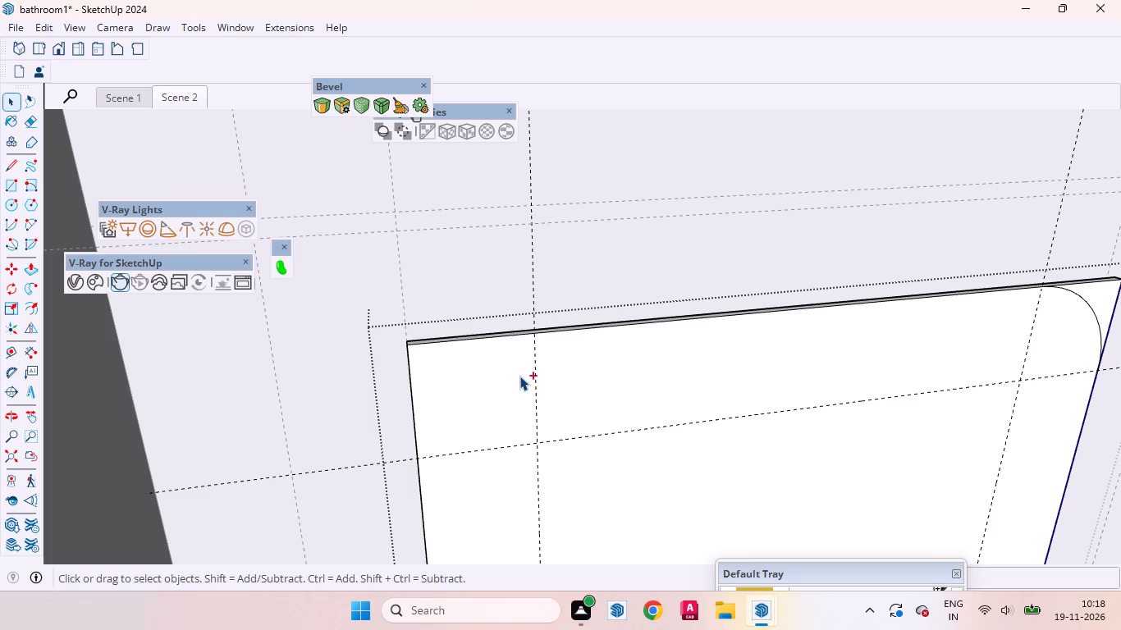
key(ctrl+z)
key(ctrl+z)
key(z)
key(ctrl+z)
key(ctrl+z)
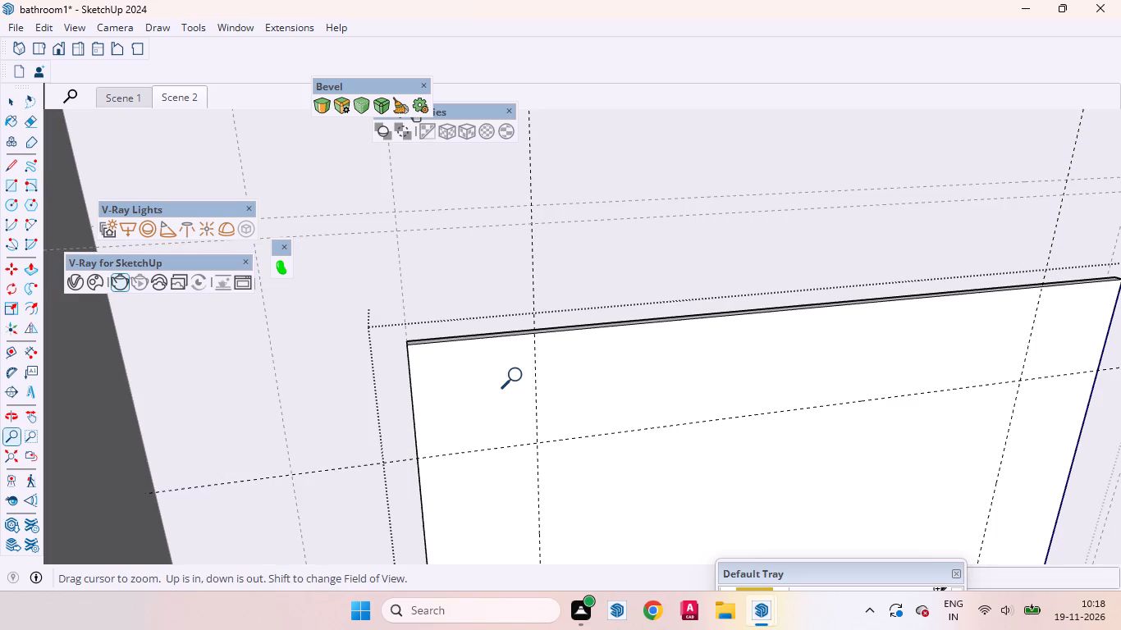
key(ctrl+z)
key(ctrl+z)
key(ctrl+z)
key(ctrl+z)
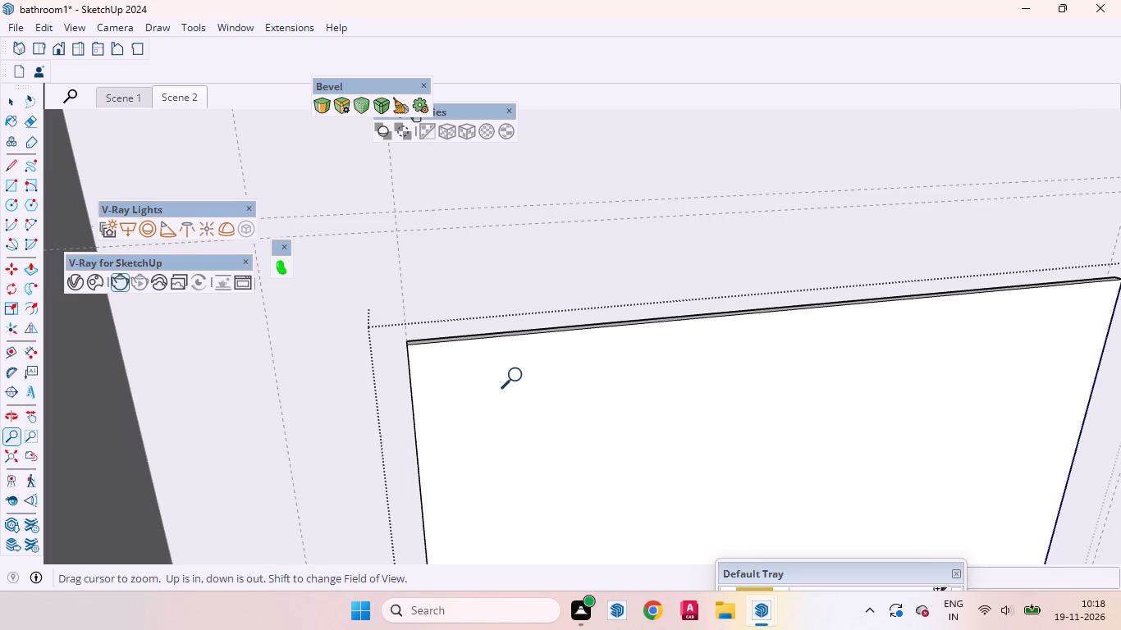
Push the top face of the panel's back layer inward by 0.5".
key(space)
scroll(427, 377, down, 12)
middle_drag(504, 359, 320, 443)
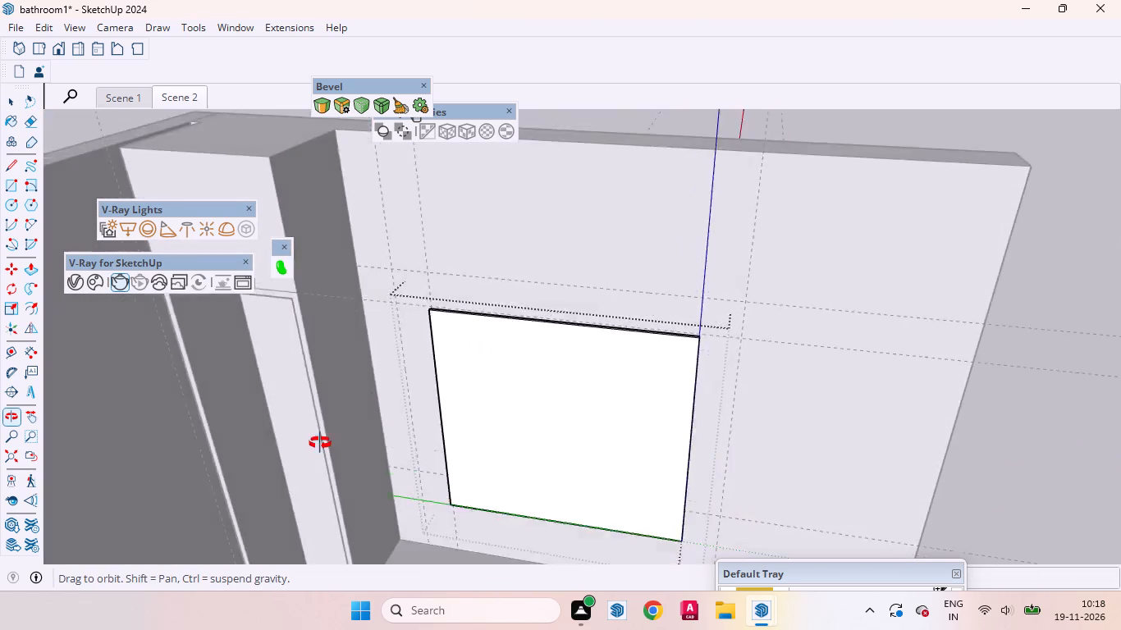
middle_drag(320, 443, 206, 509)
scroll(602, 372, up, 13)
scroll(743, 376, up, 7)
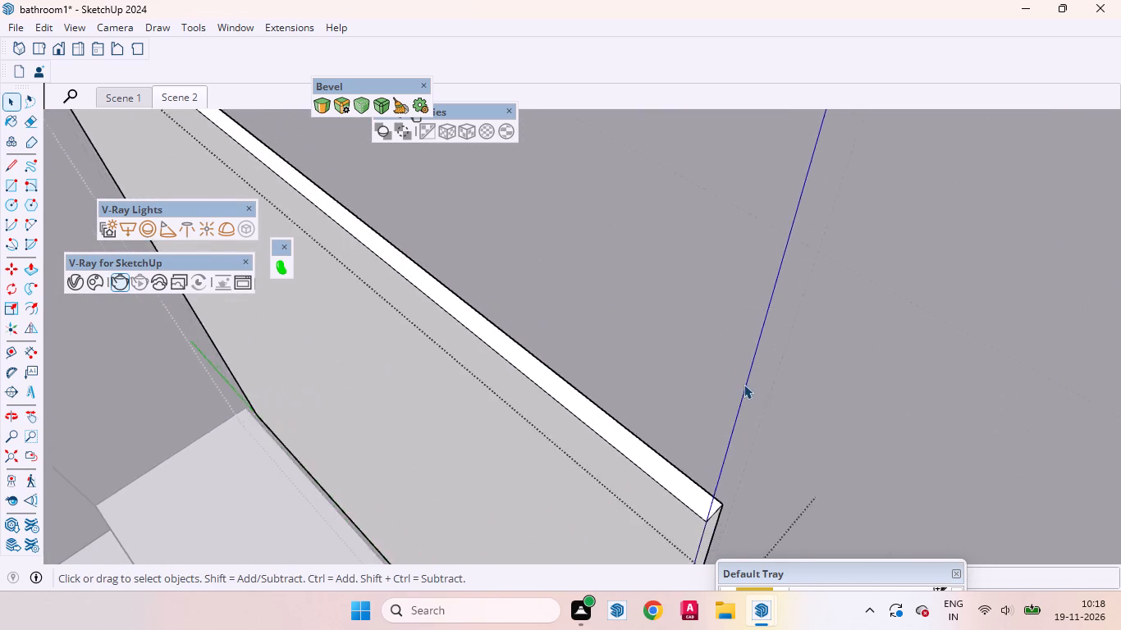
scroll(744, 384, up, 2)
middle_drag(733, 412, 577, 517)
scroll(583, 486, up, 7)
click(600, 439)
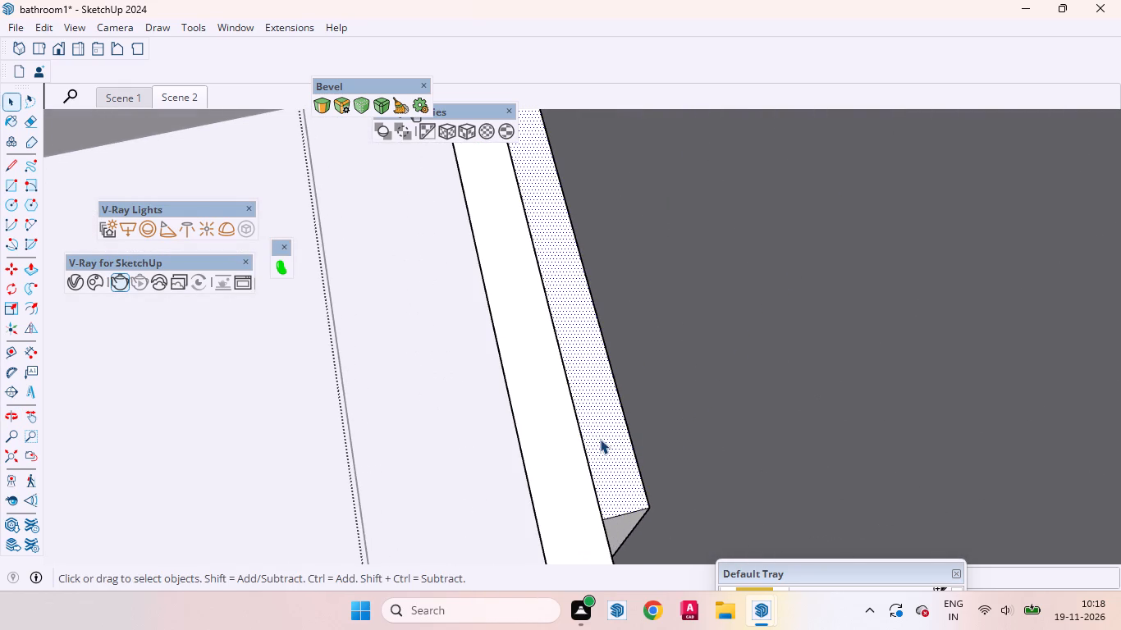
key(p)
click(600, 439)
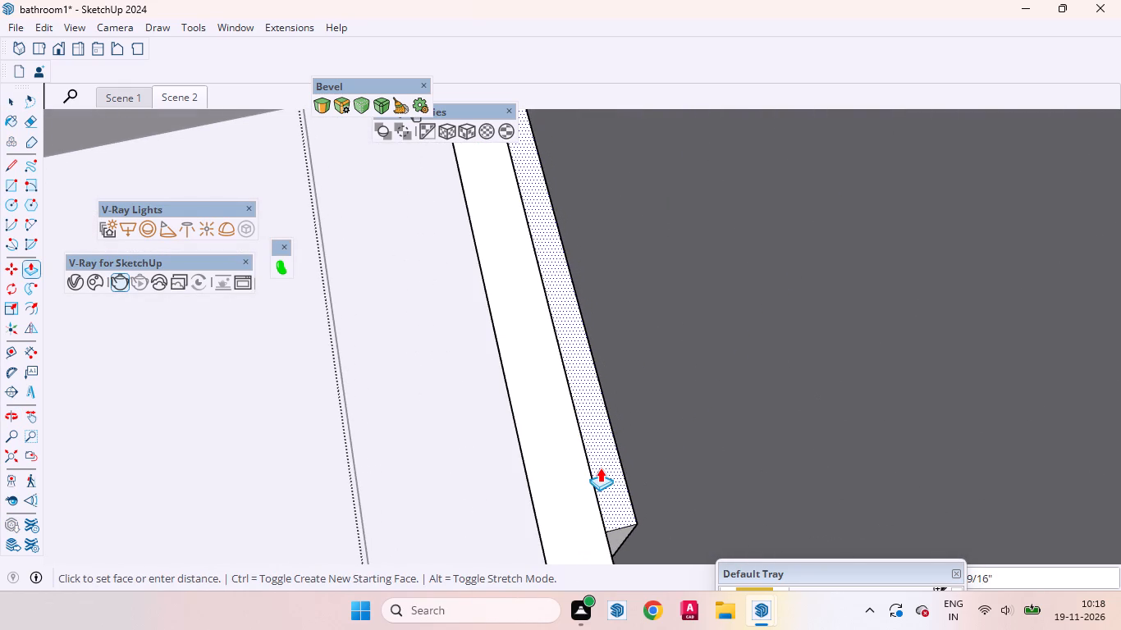
text(0,)
key(BackSpace)
key(period)
key(5)
key(Return)
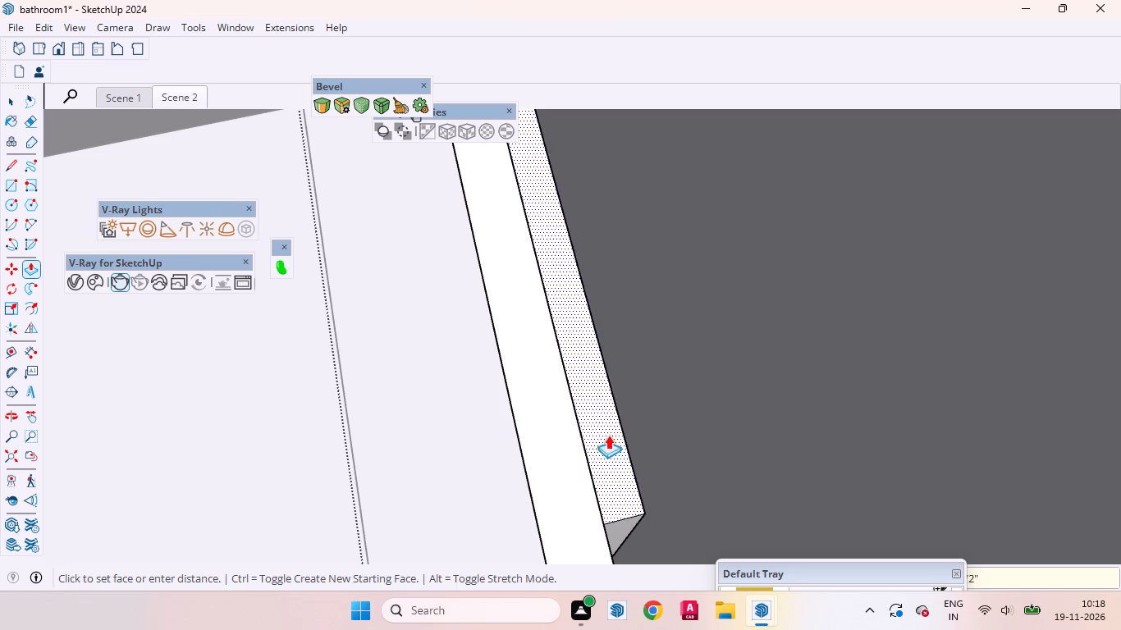
Push the back layer's narrow side face along the blue axis inward by the same 0.5".
scroll(615, 383, down, 9)
middle_drag(652, 465, 593, 290)
scroll(642, 549, up, 7)
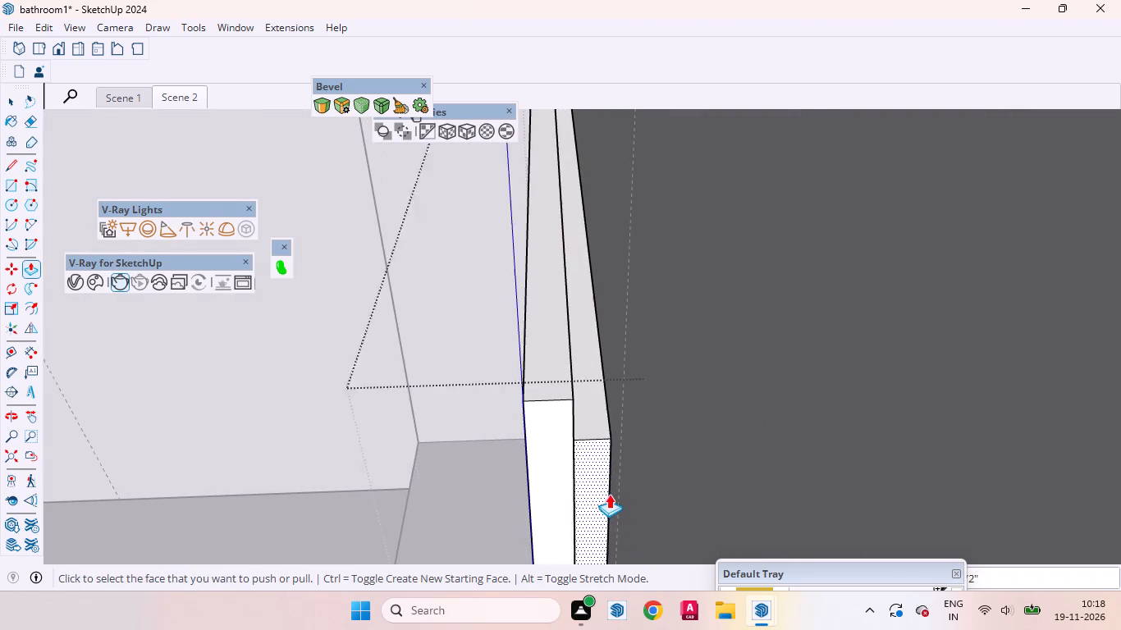
double_click(599, 477)
Push the bottom face of the panel's back layer inward by the same 0.5".
middle_drag(593, 481, 988, 520)
scroll(917, 480, down, 4)
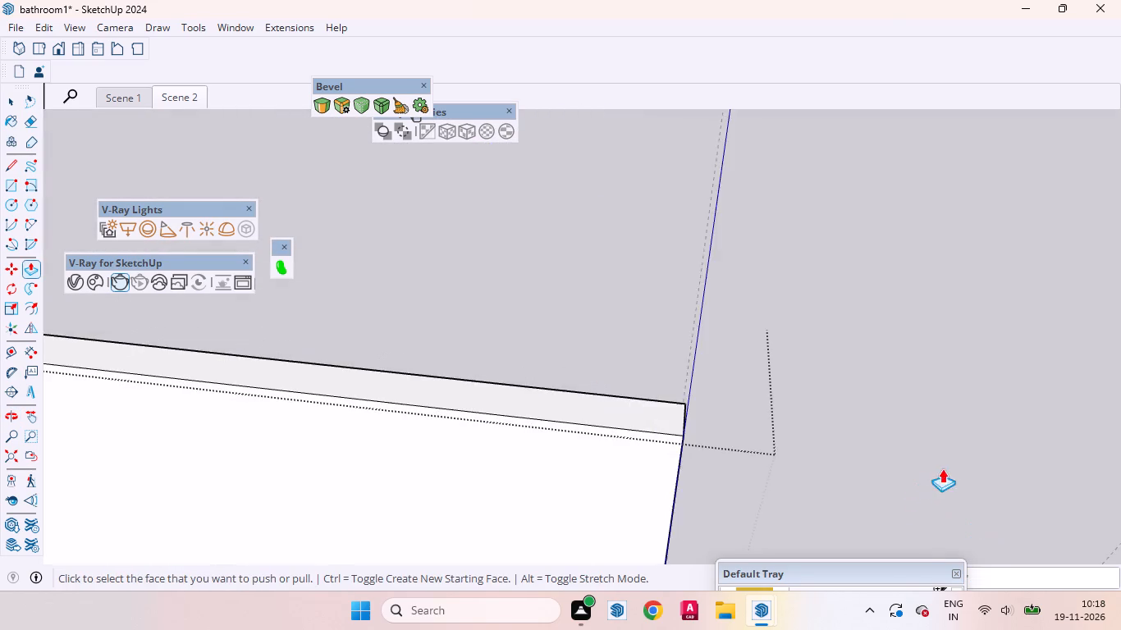
scroll(942, 468, down, 15)
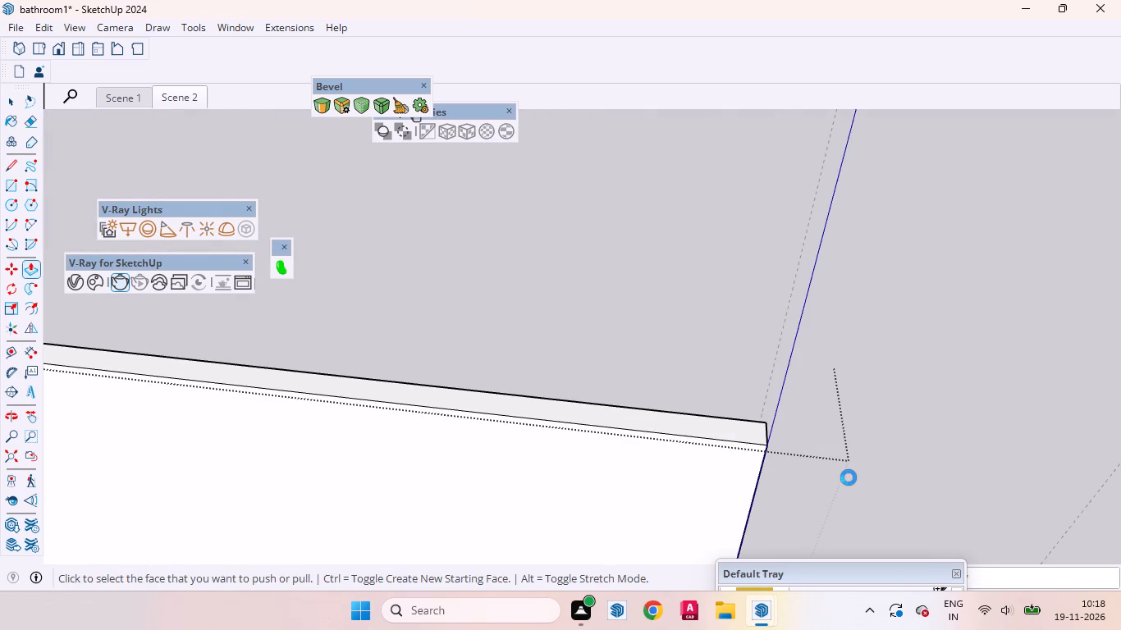
scroll(745, 407, down, 4)
scroll(777, 157, down, 15)
scroll(659, 233, up, 1)
scroll(659, 237, down, 6)
scroll(718, 434, up, 4)
scroll(619, 336, down, 3)
middle_drag(685, 401, 585, 274)
scroll(618, 418, up, 17)
middle_drag(501, 530, 469, 393)
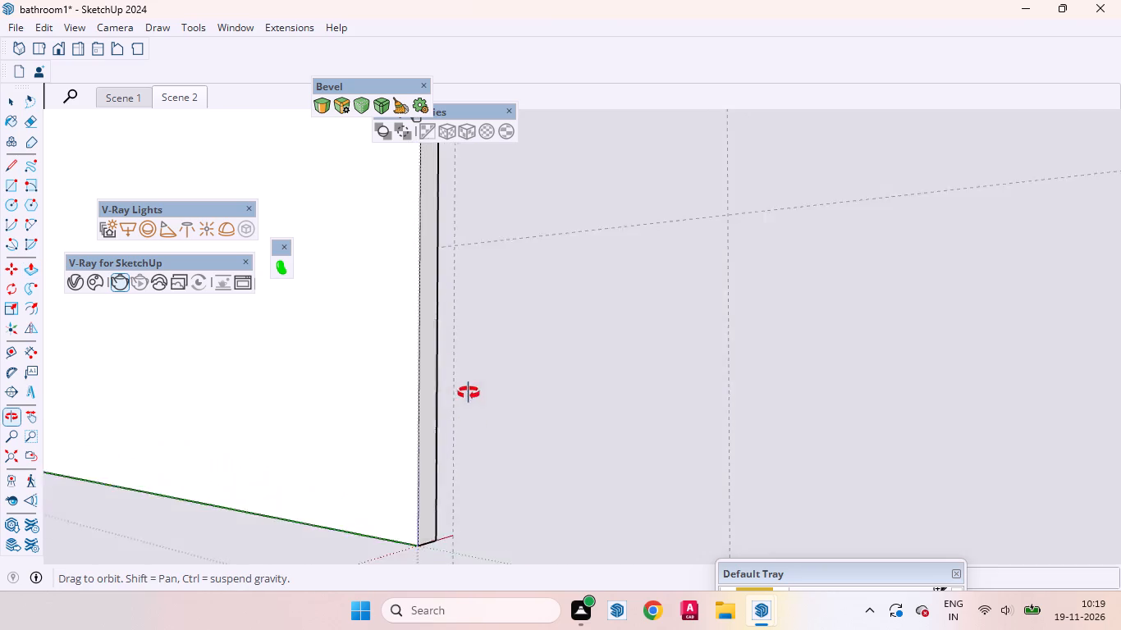
middle_drag(469, 393, 448, 177)
scroll(448, 464, up, 7)
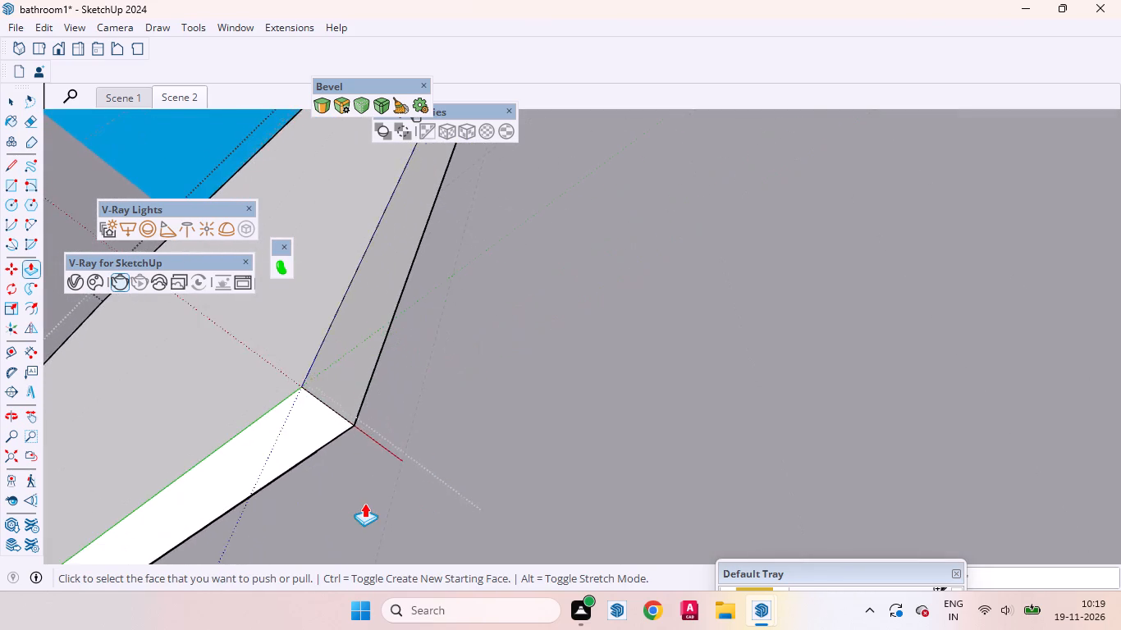
scroll(364, 503, up, 4)
middle_drag(346, 504, 353, 431)
double_click(255, 489)
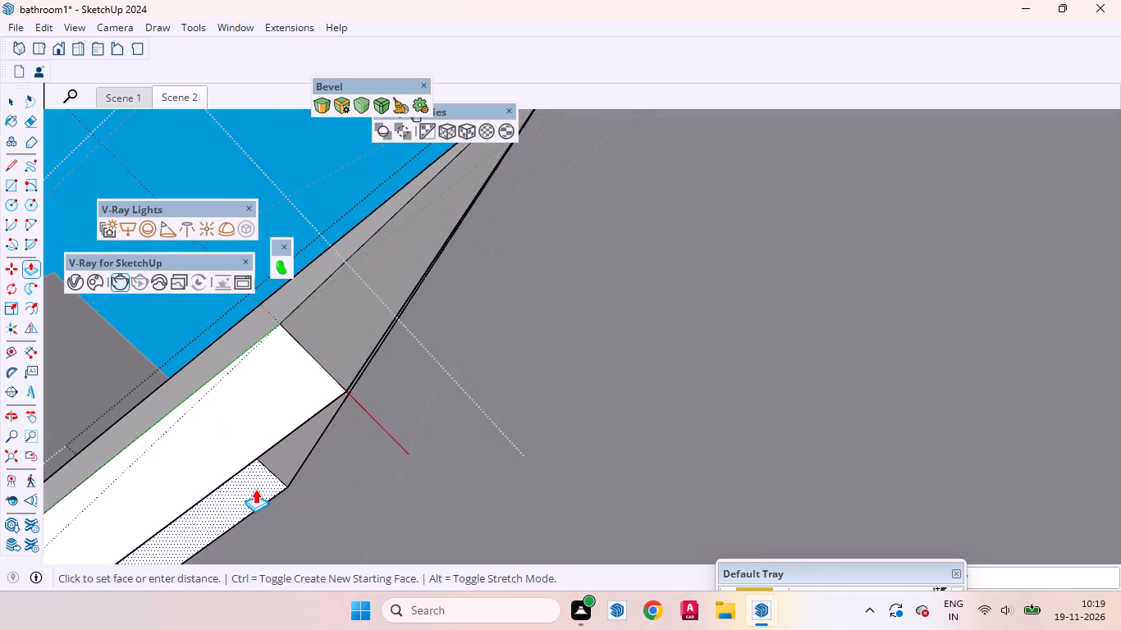
Push the back layer's remaining narrow side face, opposite the blue axis, inward by the same 0.5".
middle_drag(292, 450, 515, 557)
scroll(520, 489, down, 3)
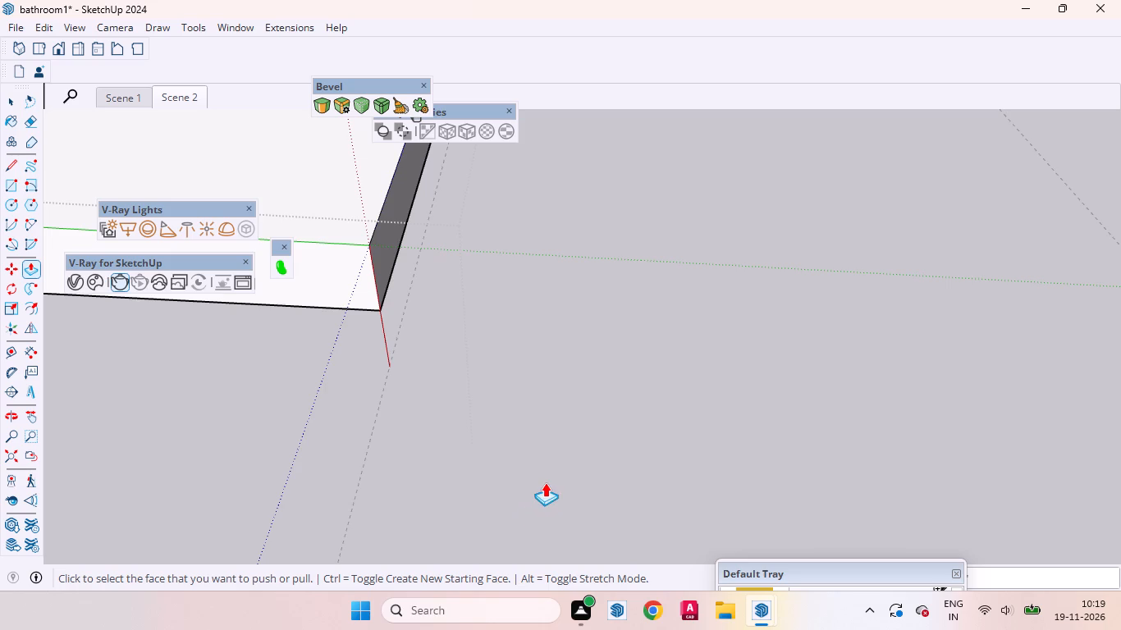
scroll(514, 500, down, 5)
middle_drag(532, 358, 478, 628)
scroll(684, 391, down, 4)
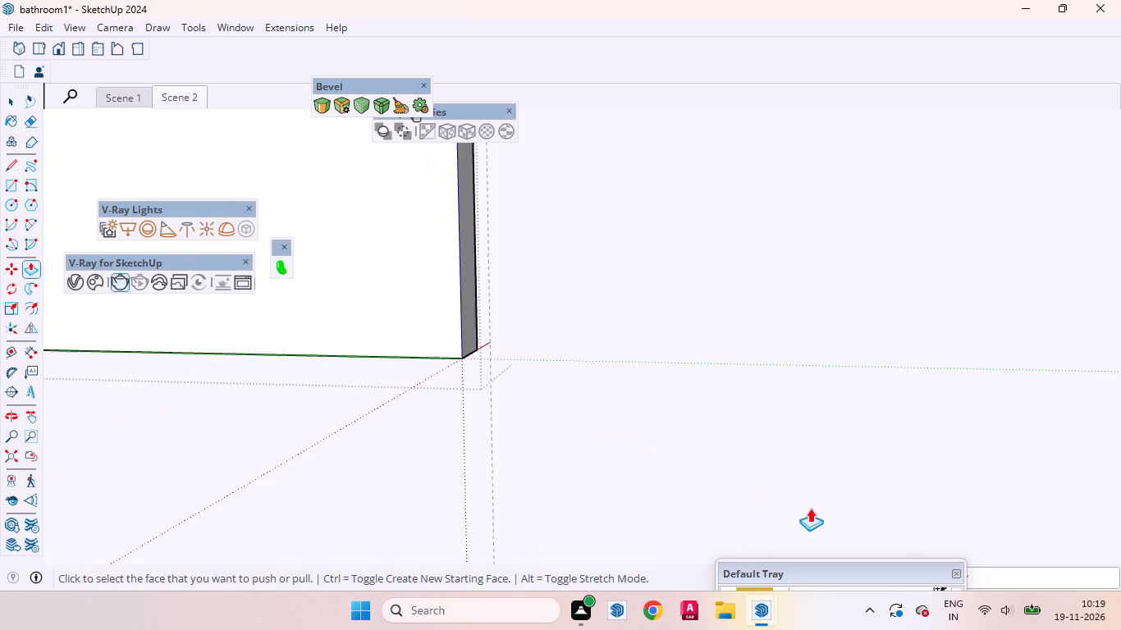
scroll(810, 508, down, 20)
scroll(810, 508, down, 3)
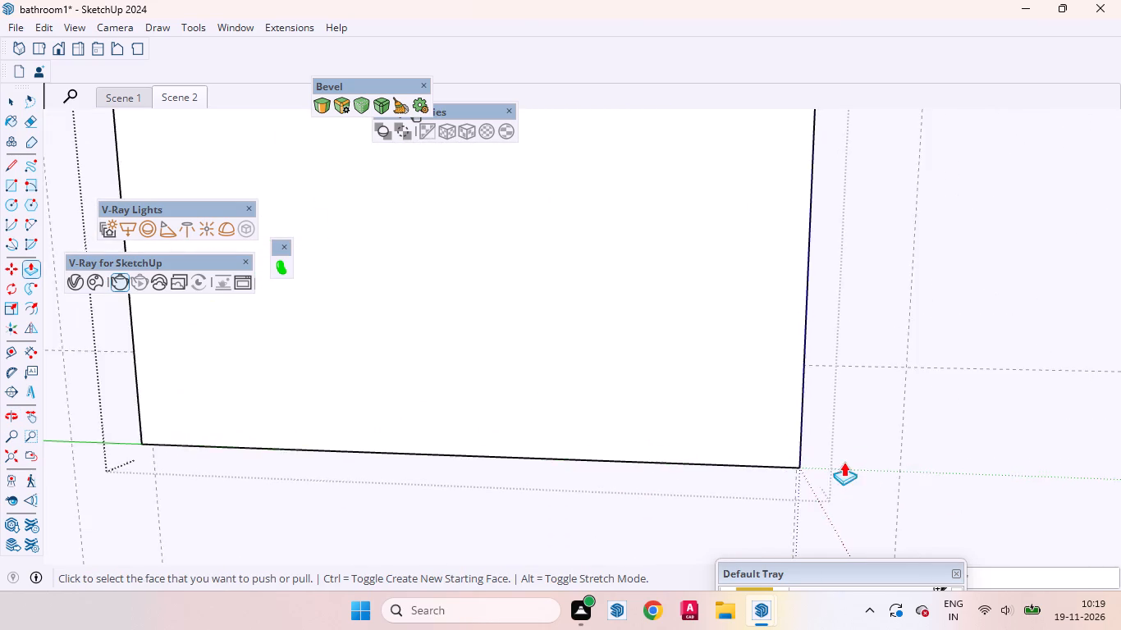
scroll(844, 462, down, 5)
scroll(353, 368, up, 9)
middle_drag(526, 316, 684, 459)
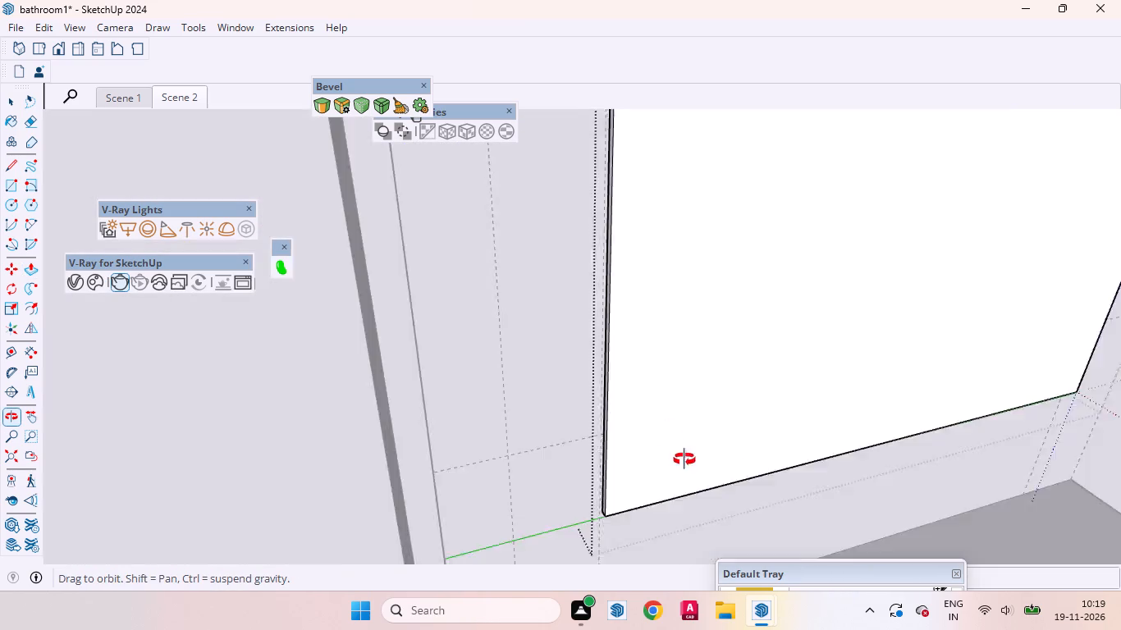
middle_drag(684, 459, 710, 629)
scroll(649, 505, down, 2)
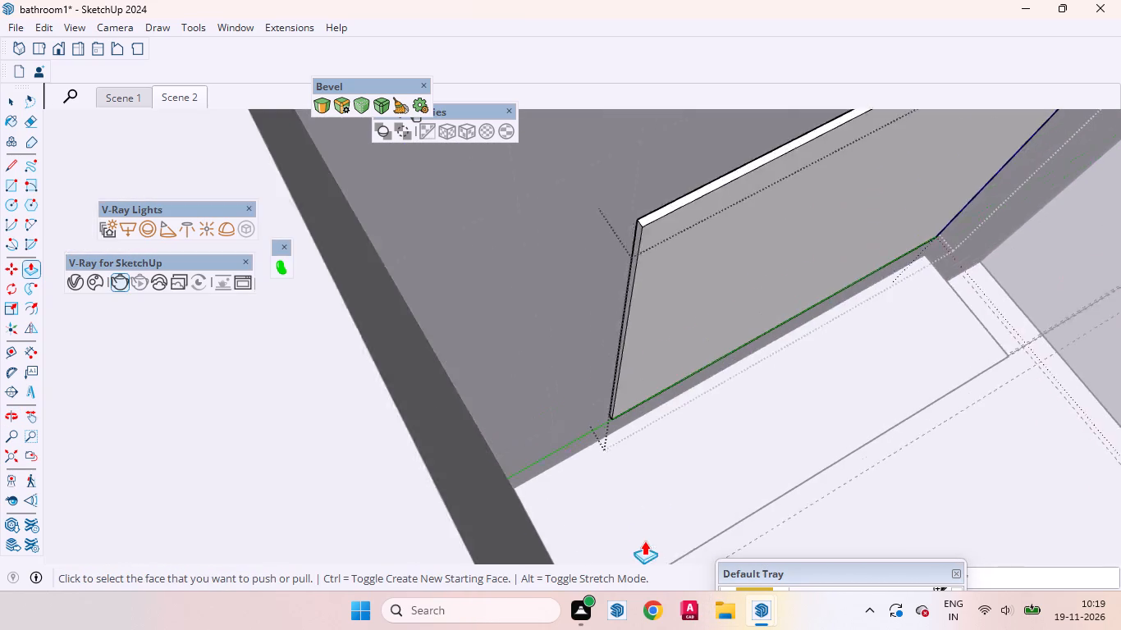
scroll(644, 541, down, 5)
scroll(590, 361, up, 20)
scroll(590, 361, up, 1)
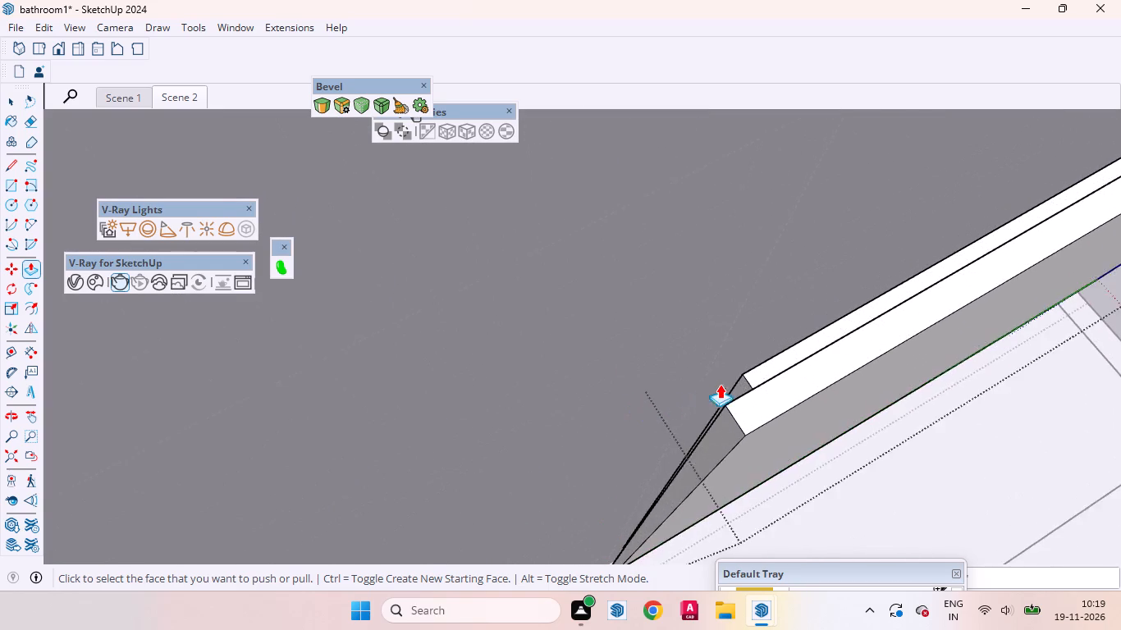
scroll(720, 384, up, 11)
double_click(766, 403)
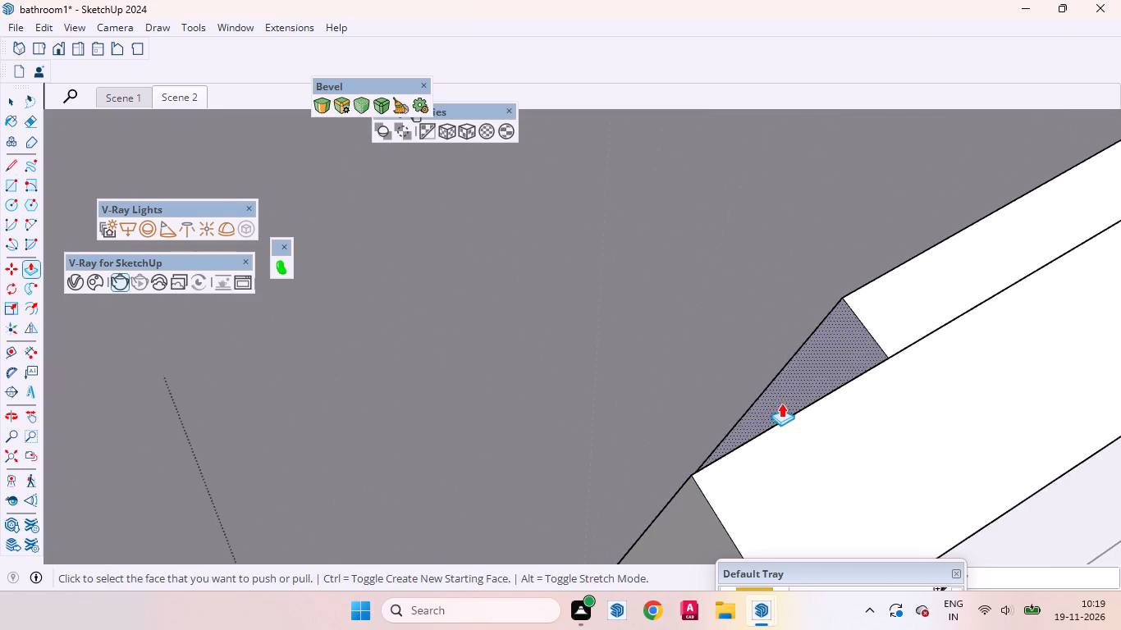
Select the wall panel's large front face.
click(7, 106)
scroll(134, 371, down, 2)
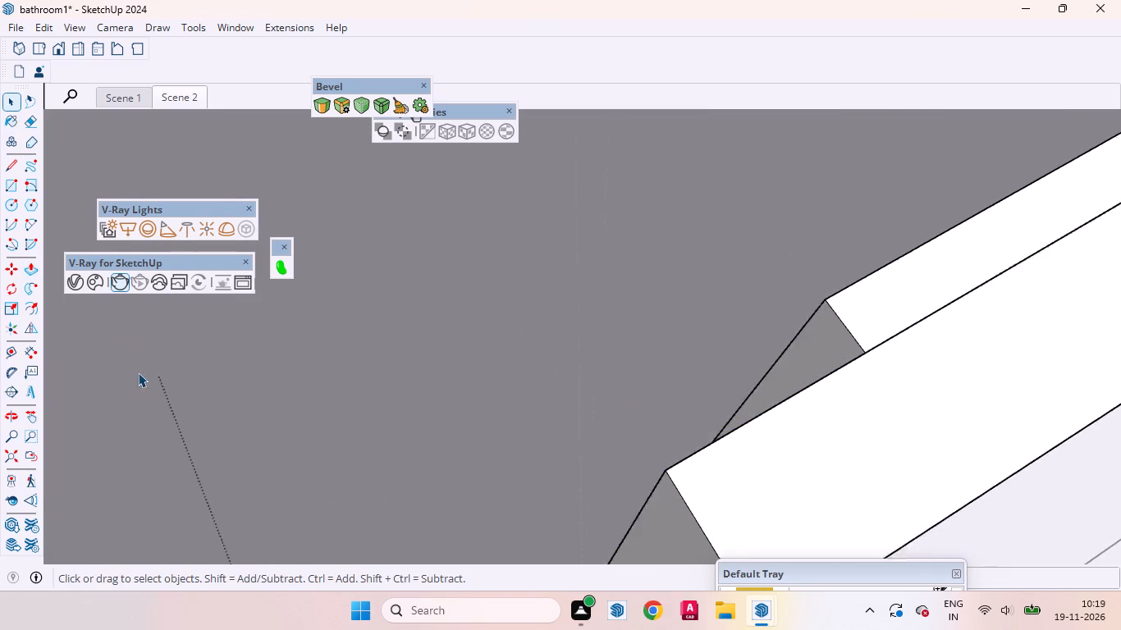
scroll(138, 372, down, 11)
middle_drag(605, 447, 490, 256)
click(539, 436)
scroll(487, 382, down, 2)
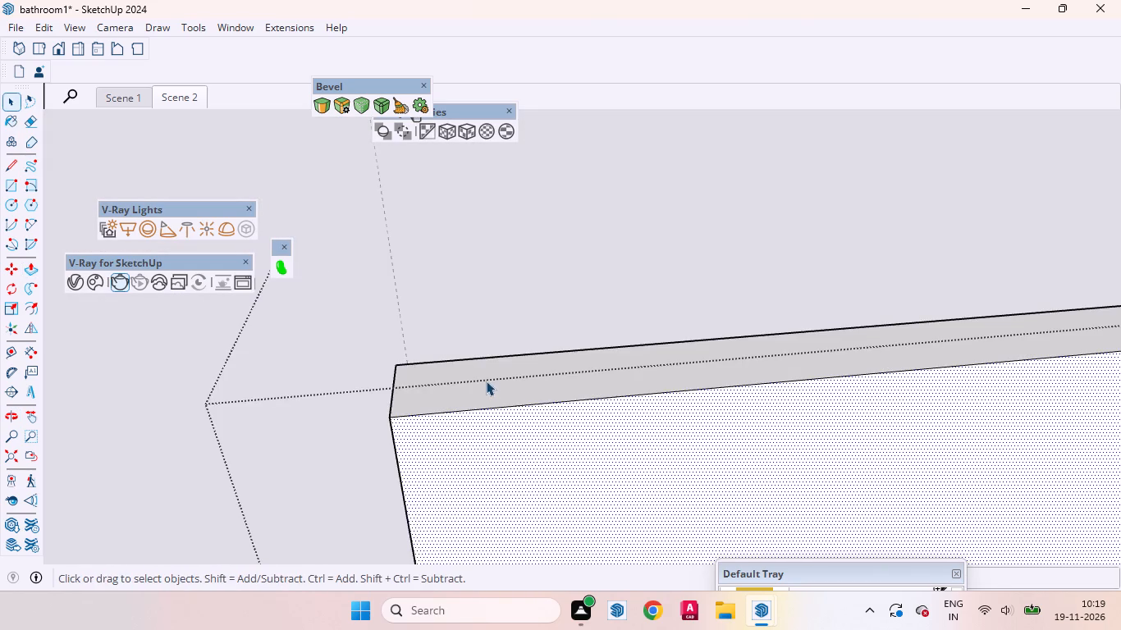
scroll(486, 381, down, 20)
scroll(486, 381, down, 12)
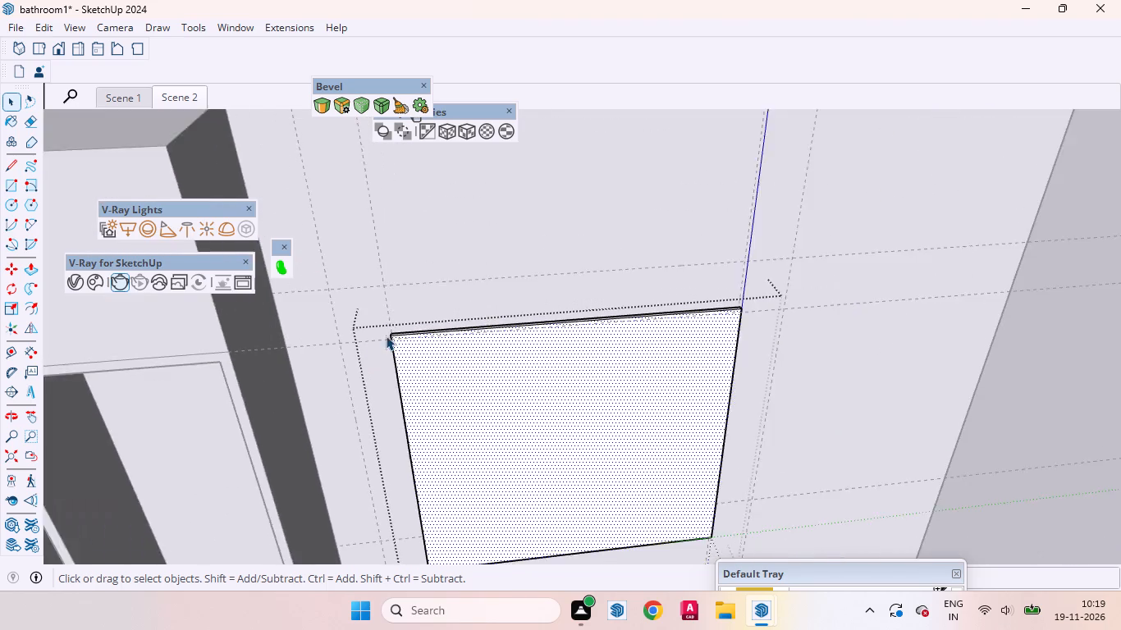
scroll(386, 336, down, 3)
middle_drag(510, 382, 477, 322)
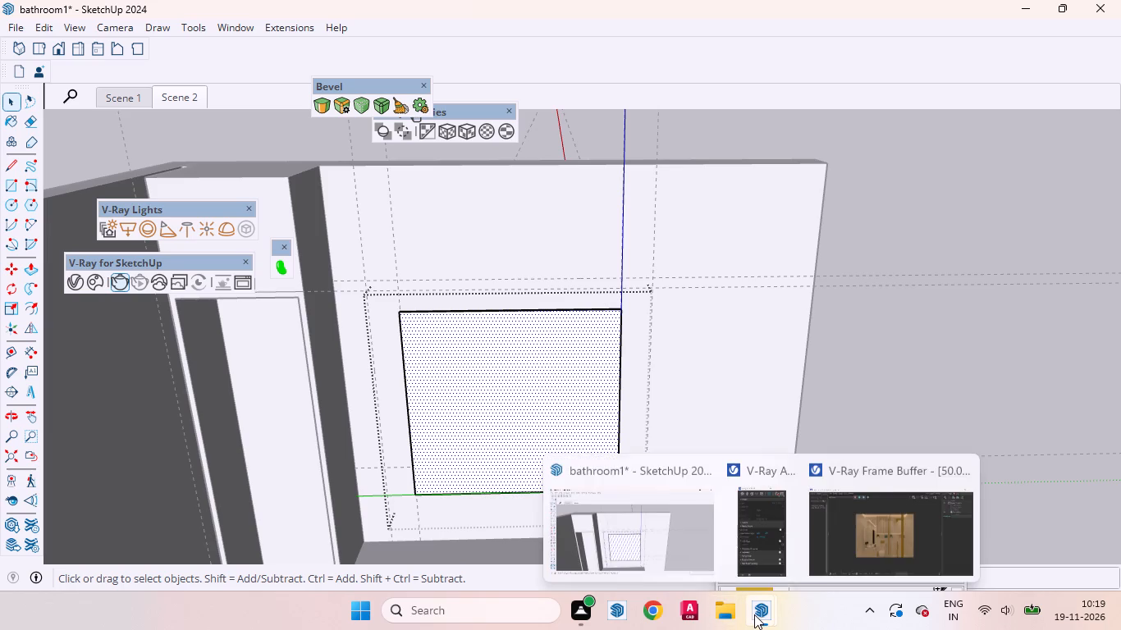
Check the bathroom render's progress in the V-Ray Frame Buffer, then return to the model.
click(845, 546)
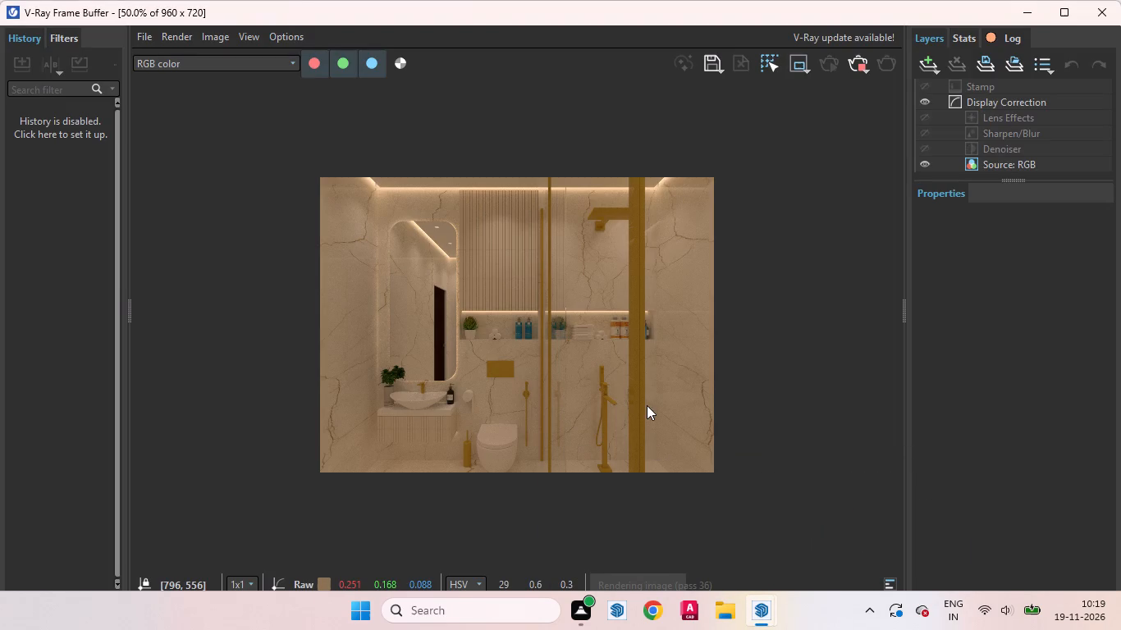
click(1034, 7)
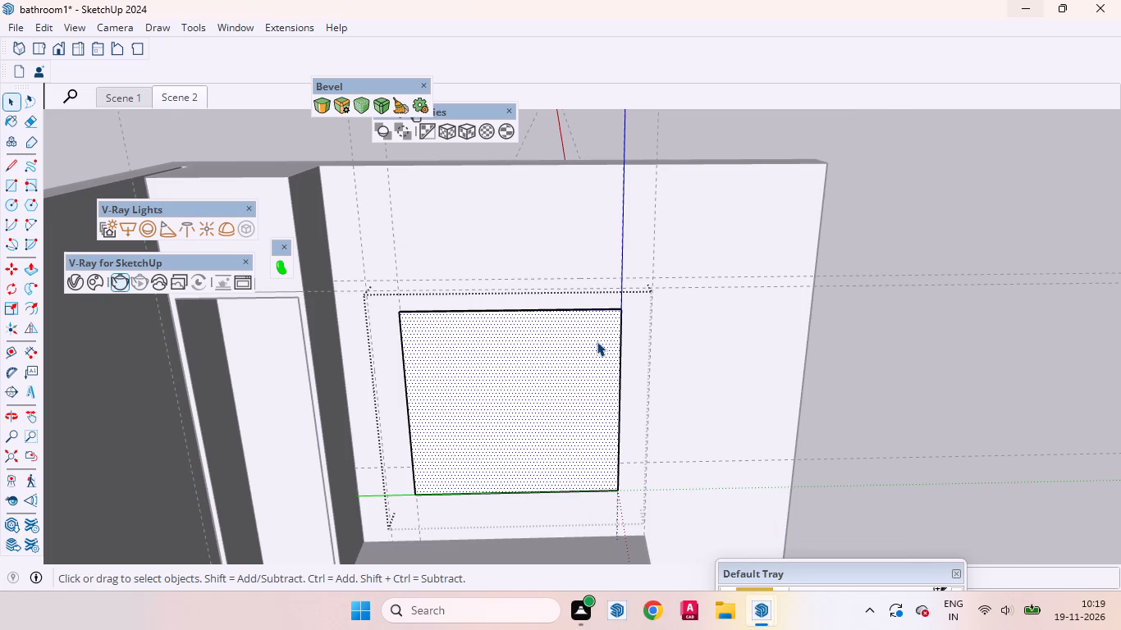
Place guide lines 5" inward from all four edges of the panel's front face.
key(t)
click(402, 372)
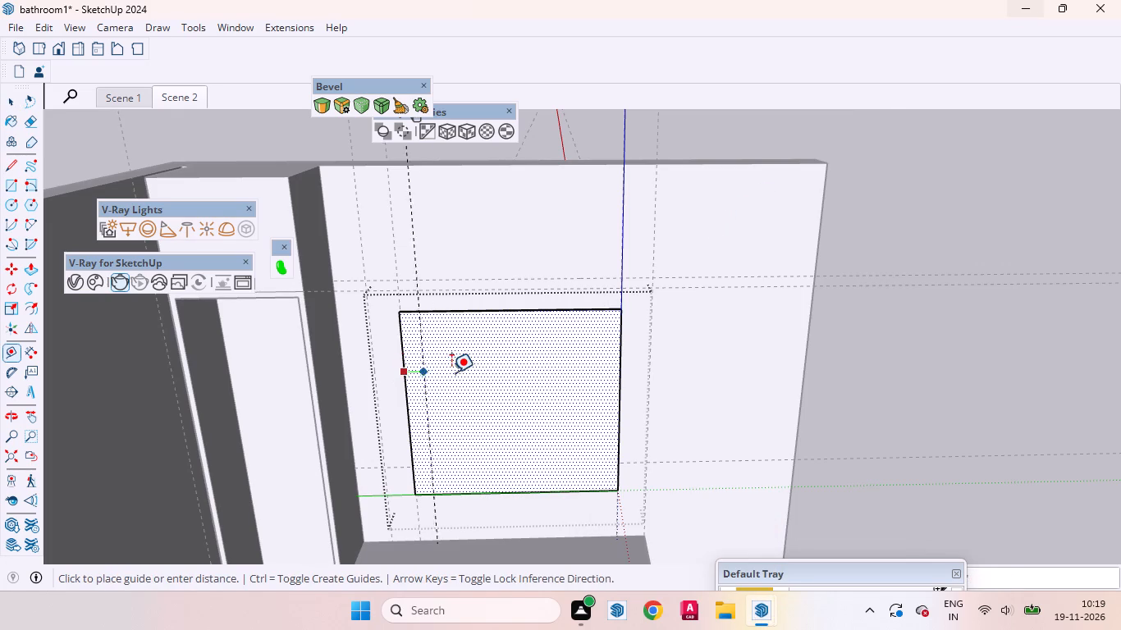
key(5)
key(Return)
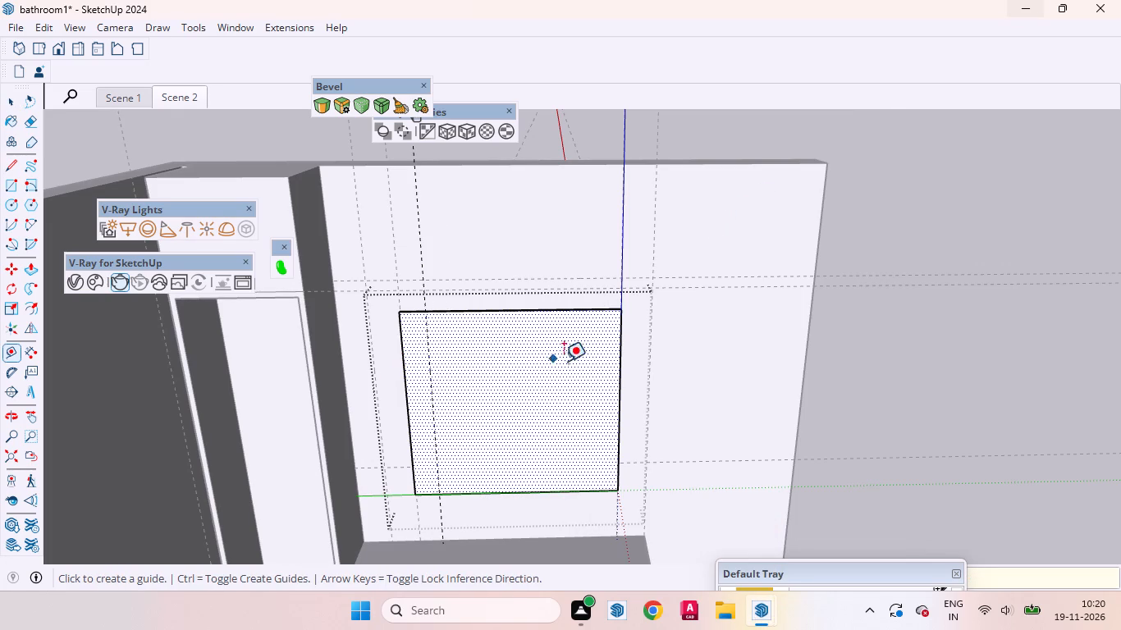
click(622, 350)
key(5)
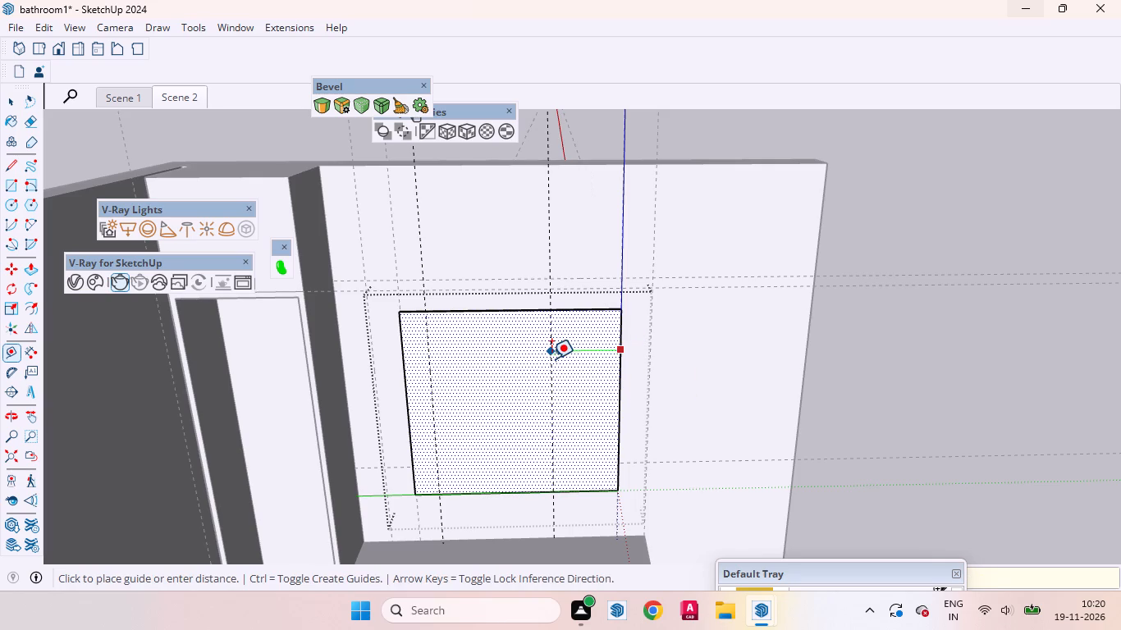
key(Return)
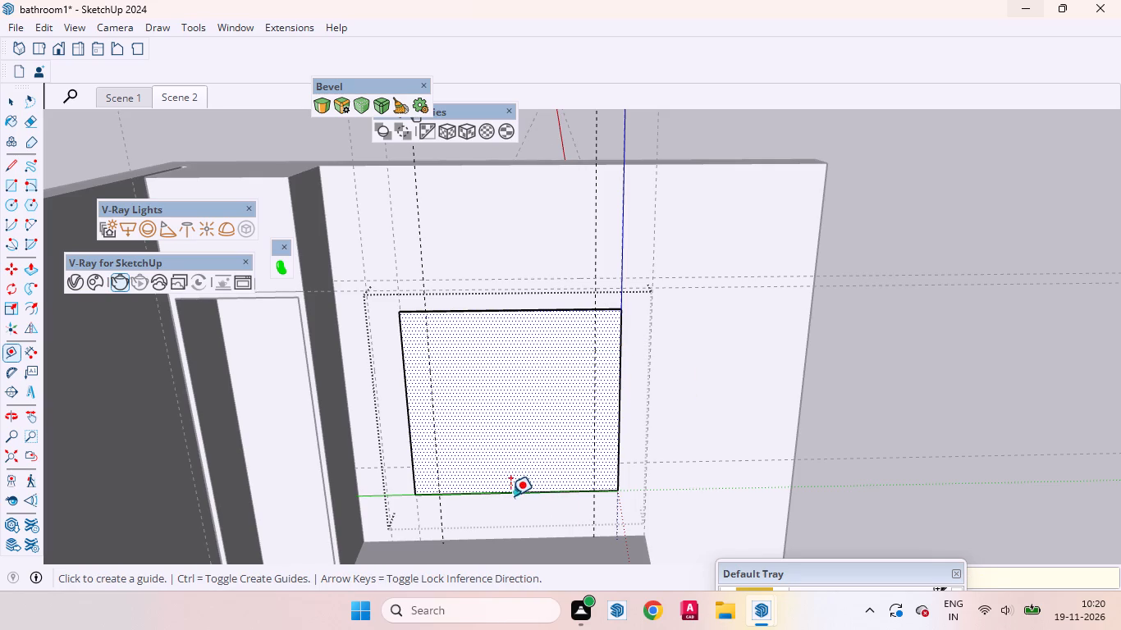
click(510, 494)
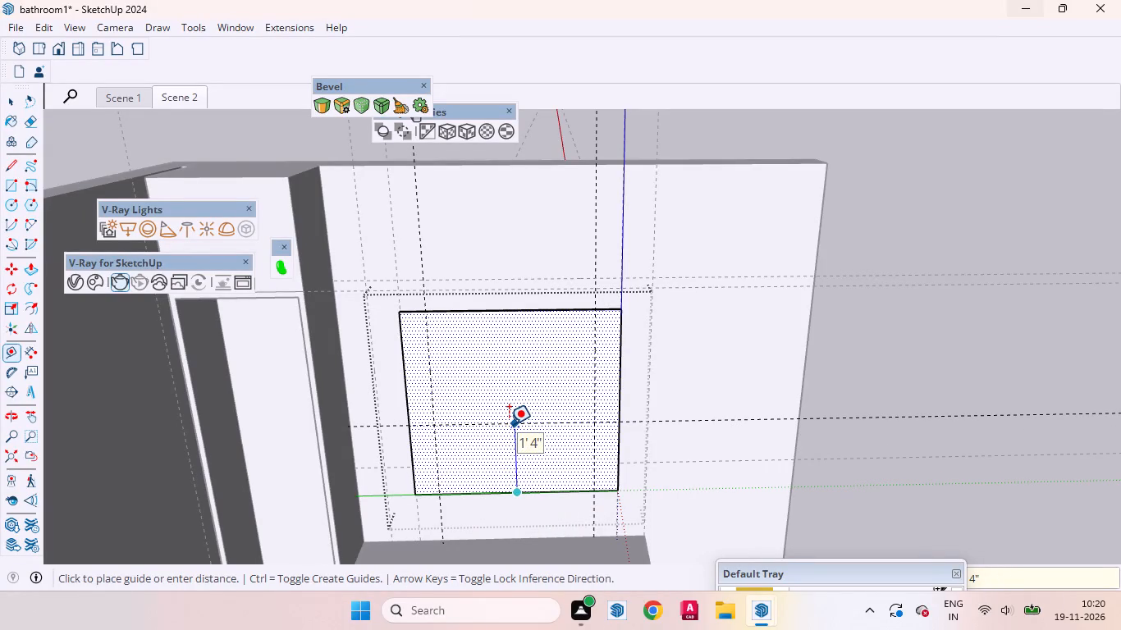
key(5)
key(Return)
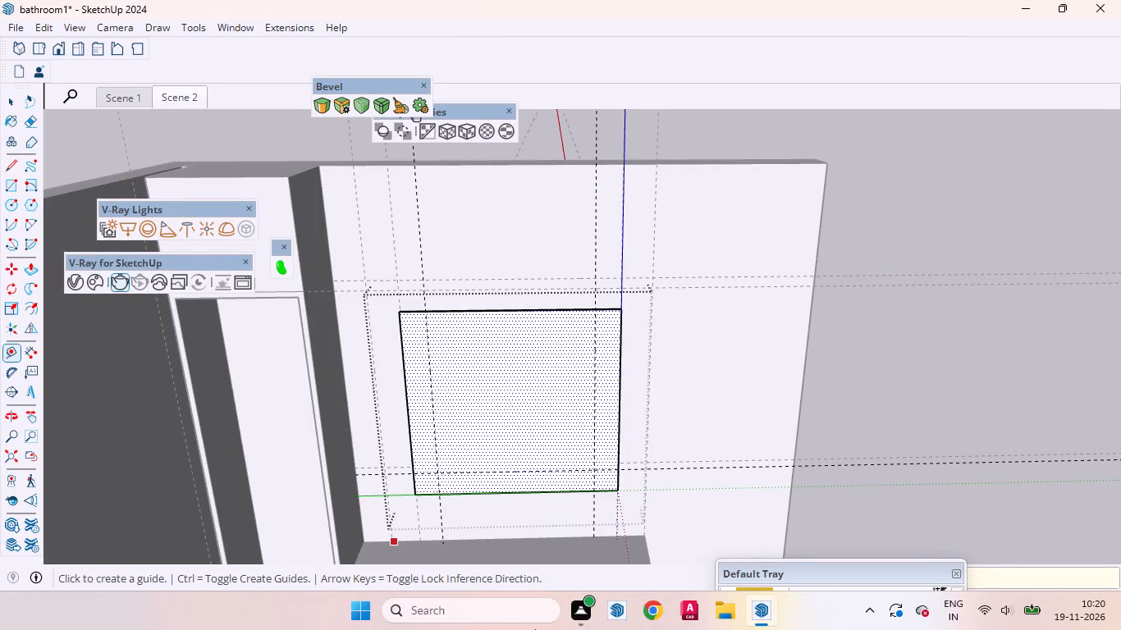
click(515, 310)
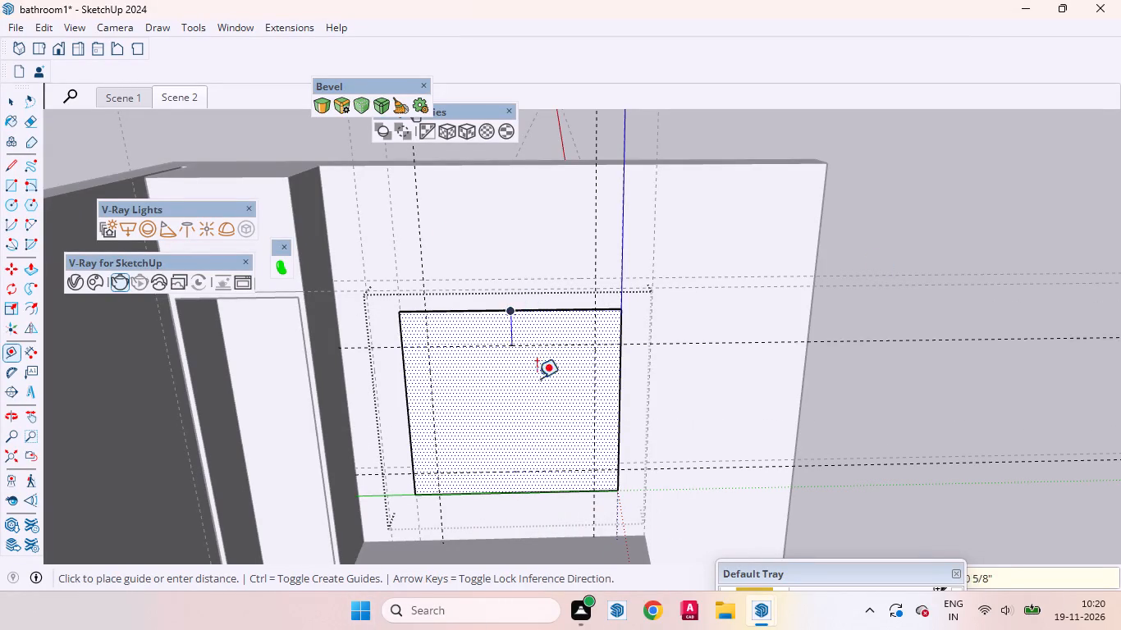
key(5)
key(Return)
key(space)
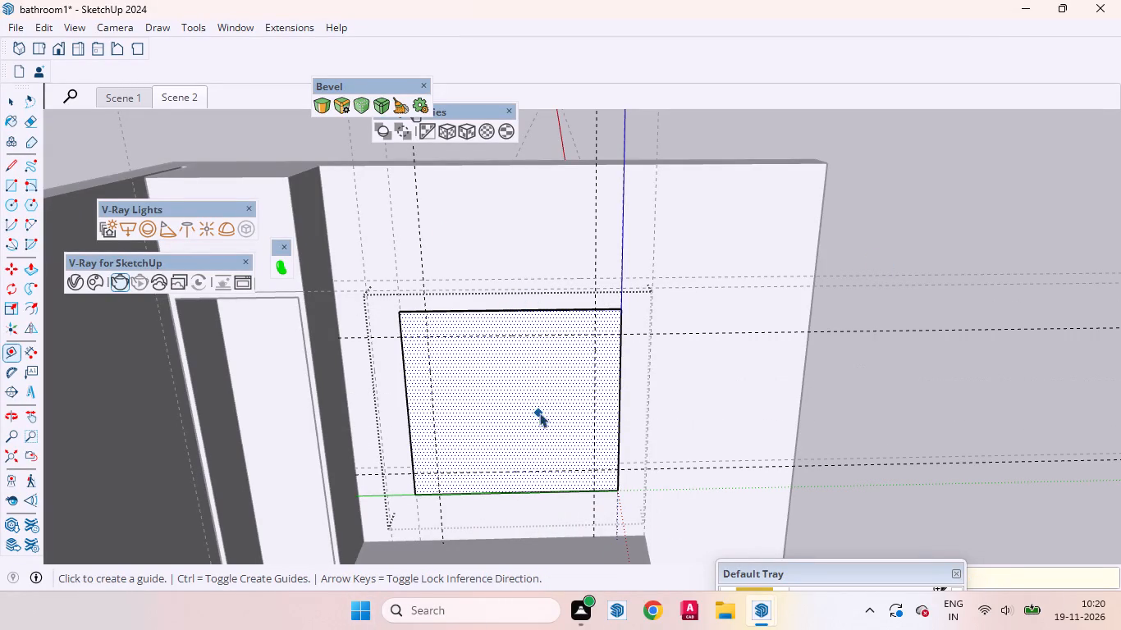
Draw tangent arcs across the two upper corners of the panel face, between the points where the 5" guides meet its edges.
key(a)
scroll(447, 403, up, 4)
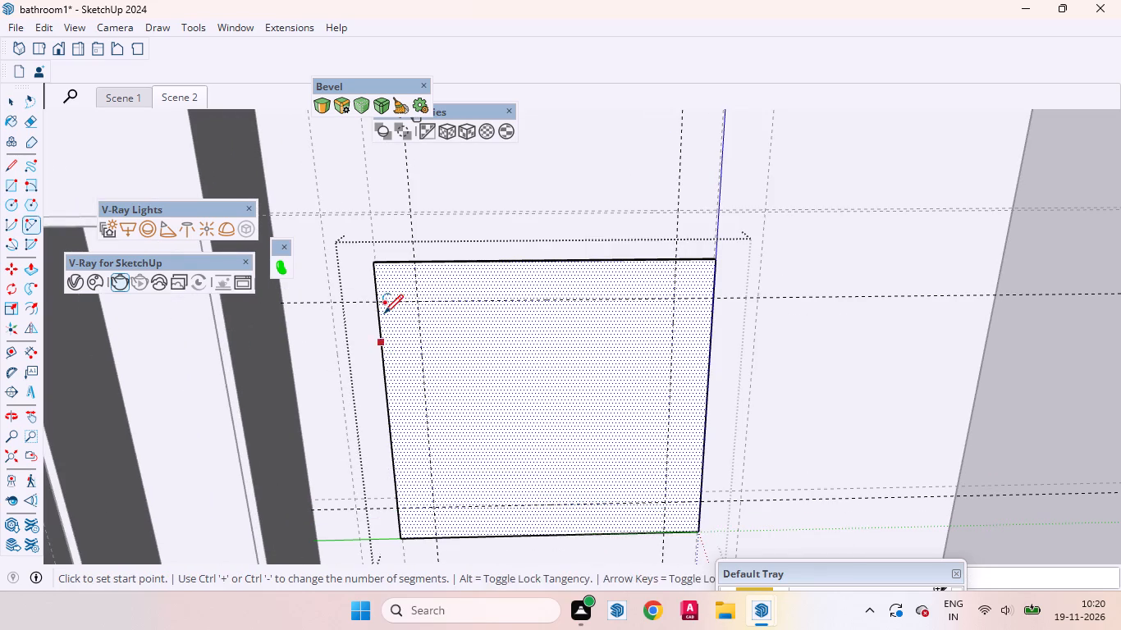
click(379, 305)
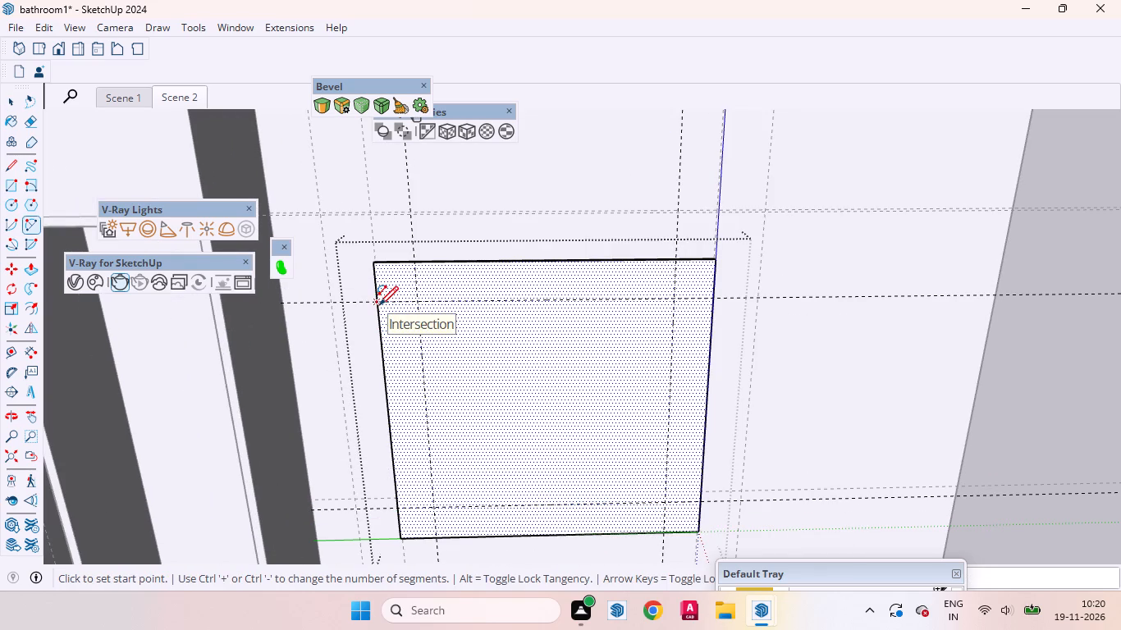
double_click(417, 263)
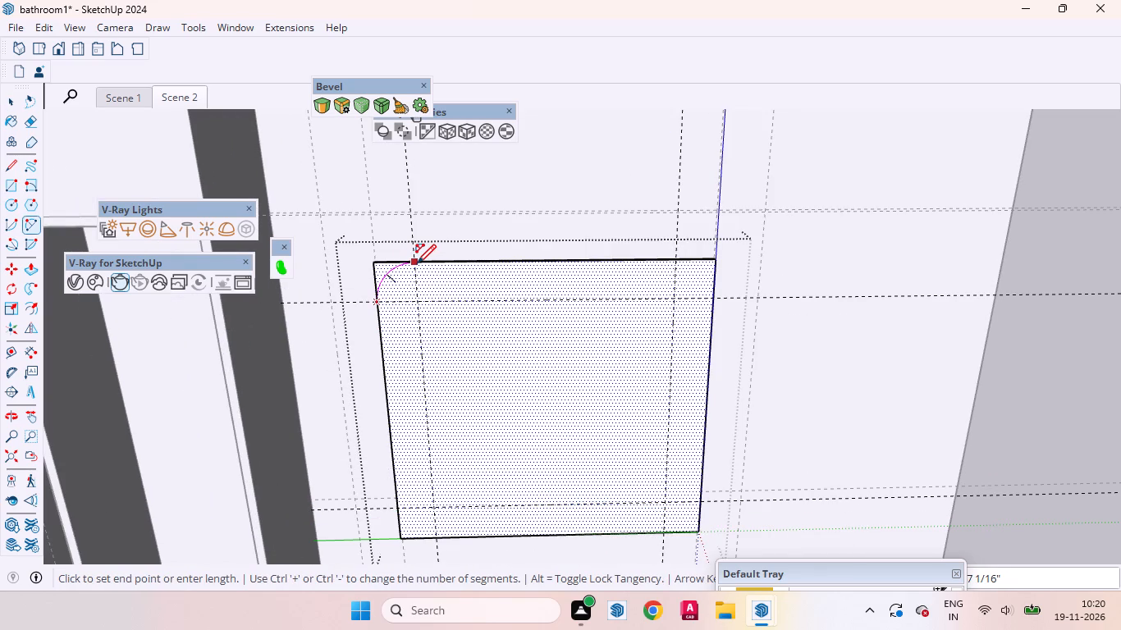
click(716, 299)
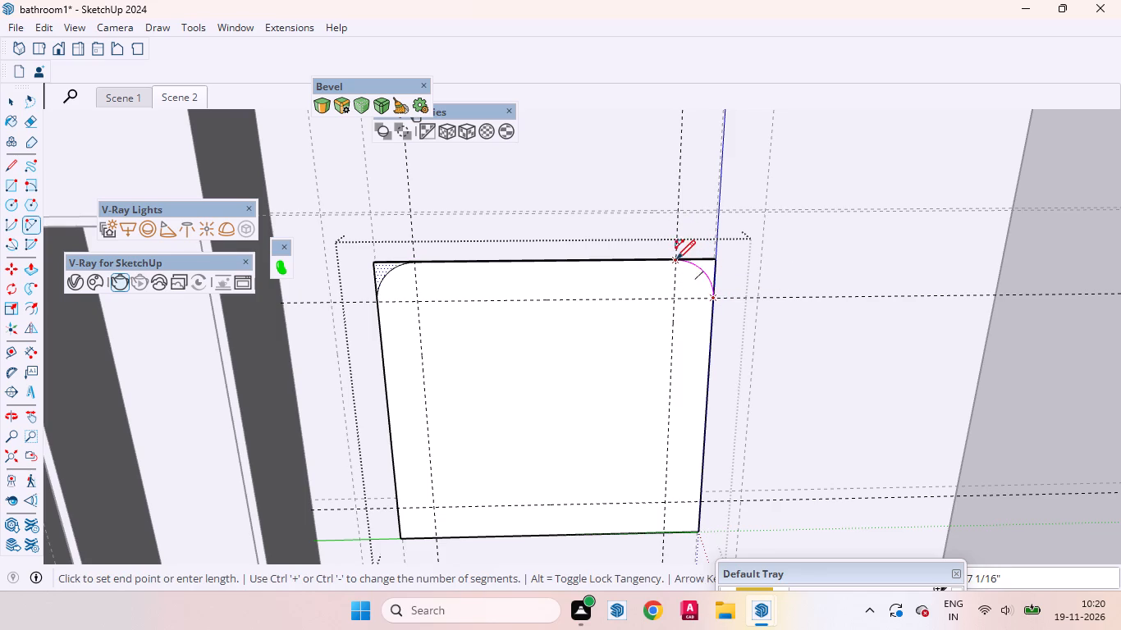
double_click(676, 259)
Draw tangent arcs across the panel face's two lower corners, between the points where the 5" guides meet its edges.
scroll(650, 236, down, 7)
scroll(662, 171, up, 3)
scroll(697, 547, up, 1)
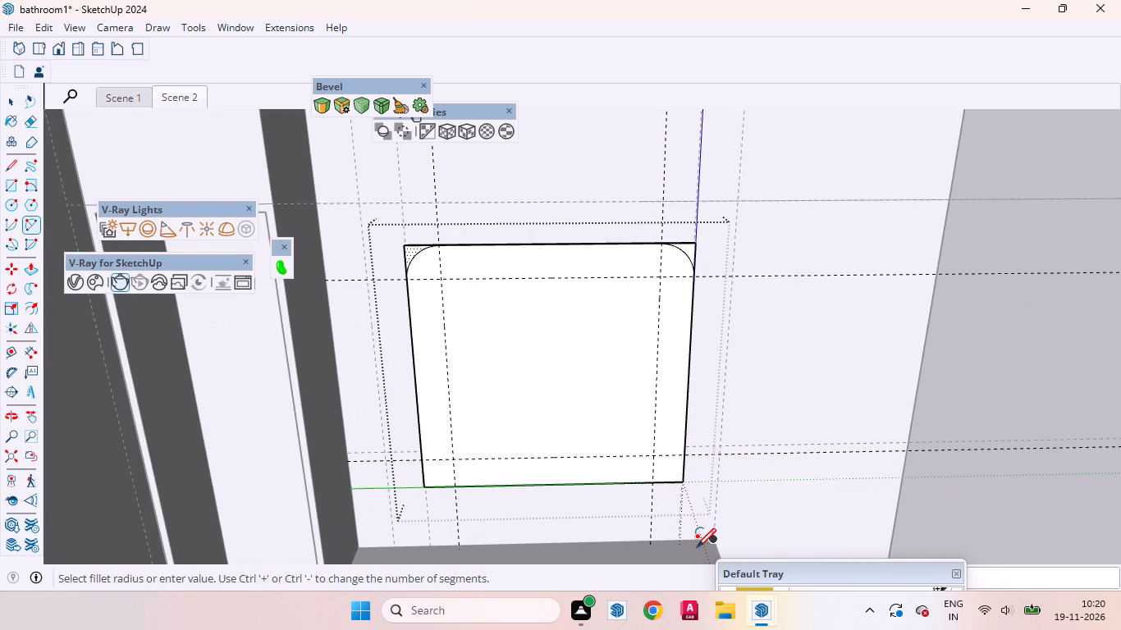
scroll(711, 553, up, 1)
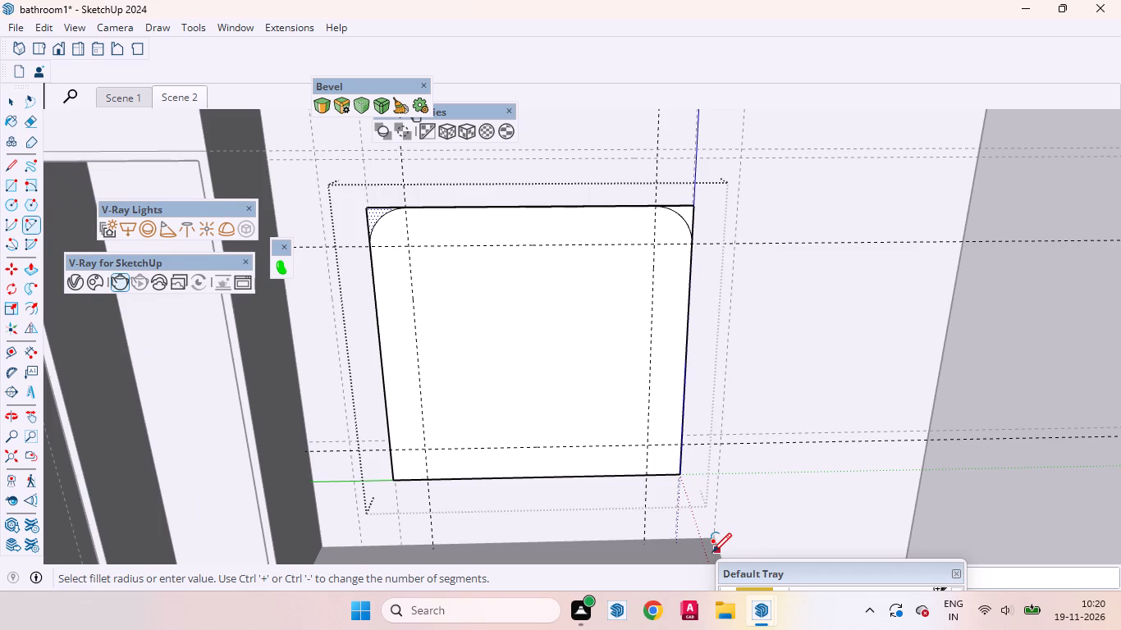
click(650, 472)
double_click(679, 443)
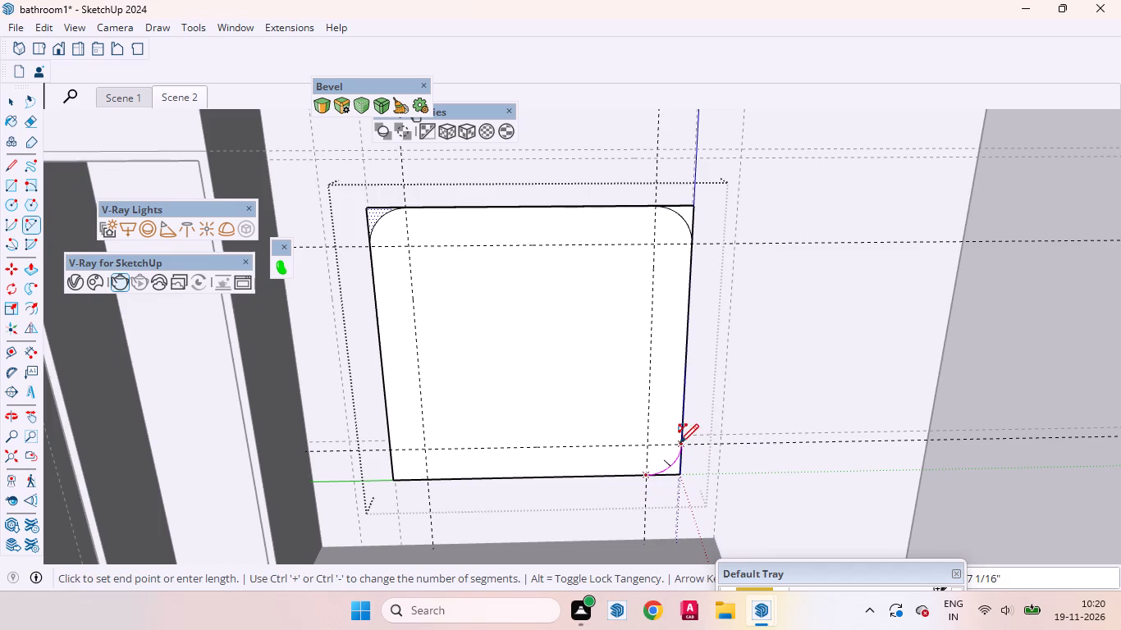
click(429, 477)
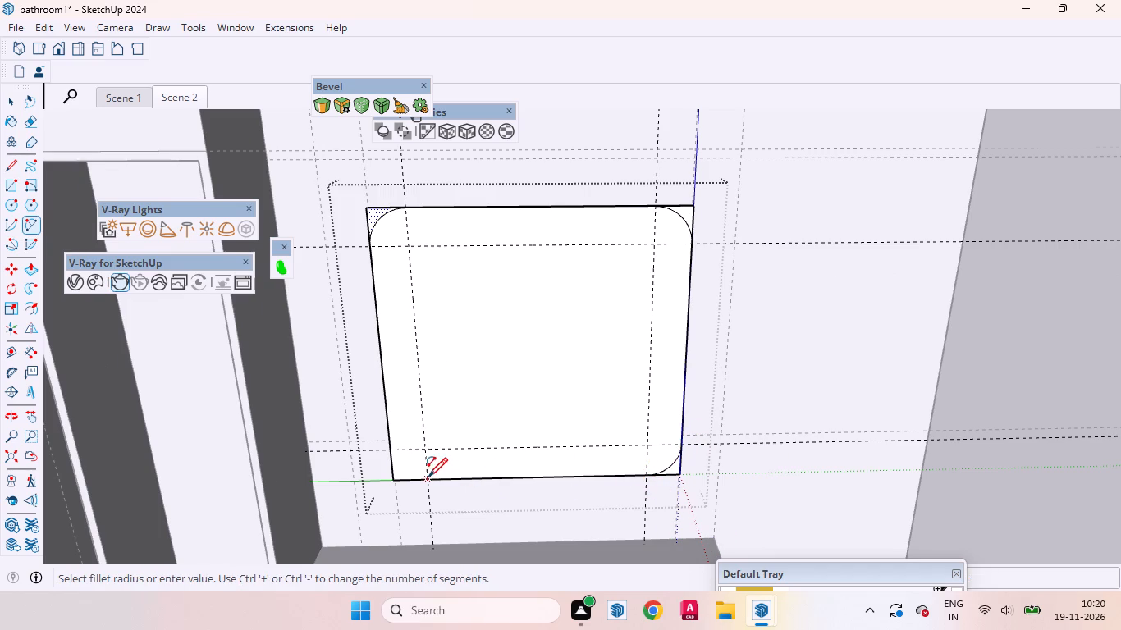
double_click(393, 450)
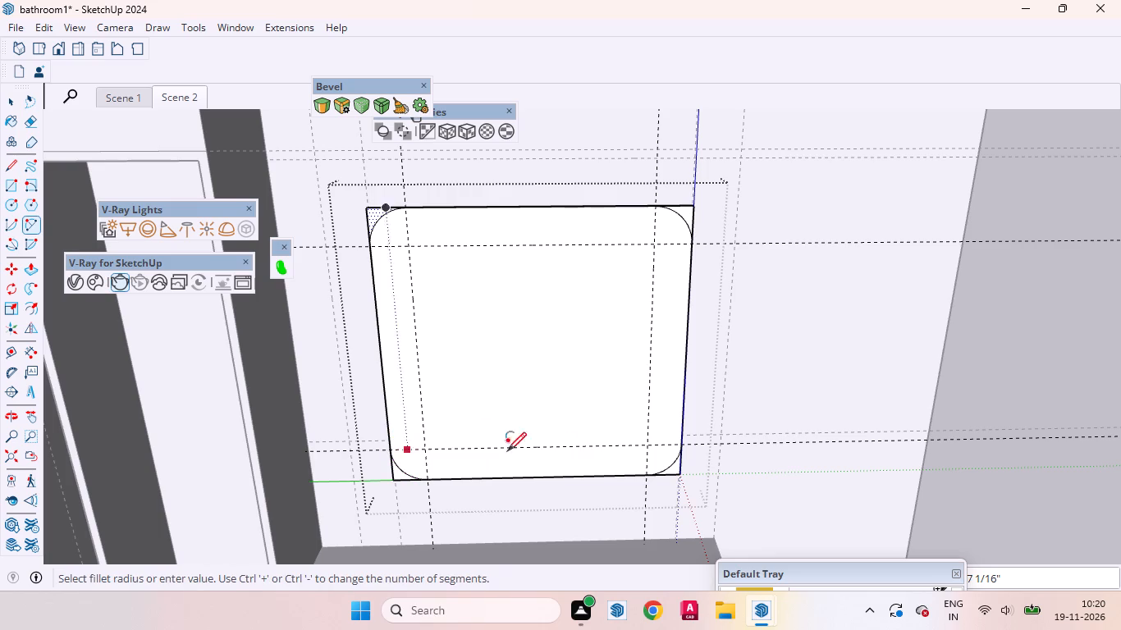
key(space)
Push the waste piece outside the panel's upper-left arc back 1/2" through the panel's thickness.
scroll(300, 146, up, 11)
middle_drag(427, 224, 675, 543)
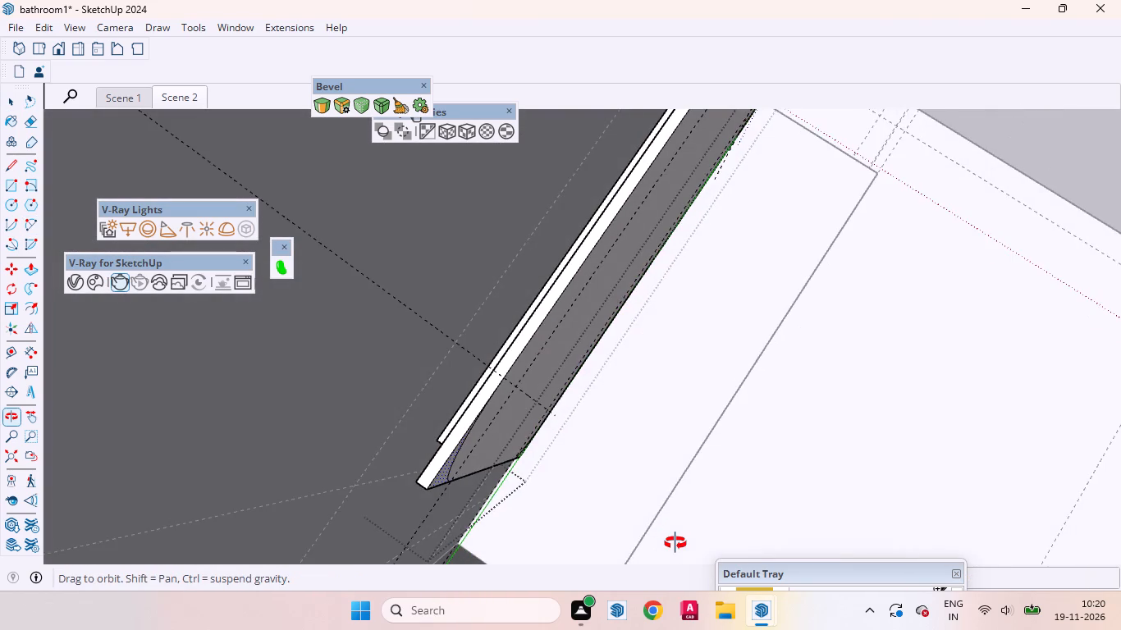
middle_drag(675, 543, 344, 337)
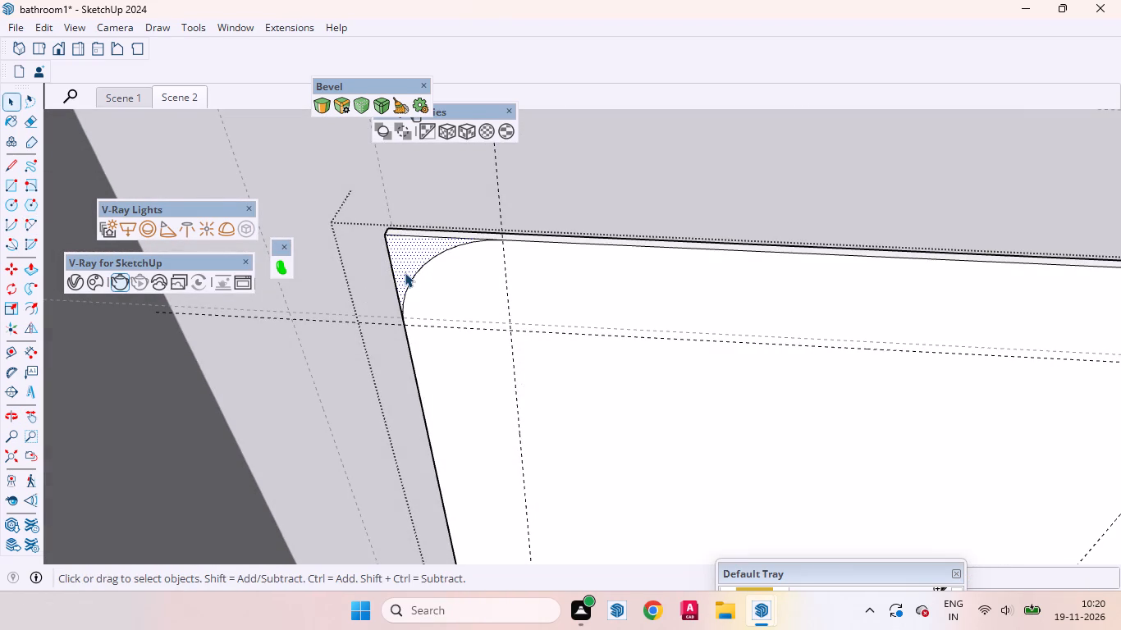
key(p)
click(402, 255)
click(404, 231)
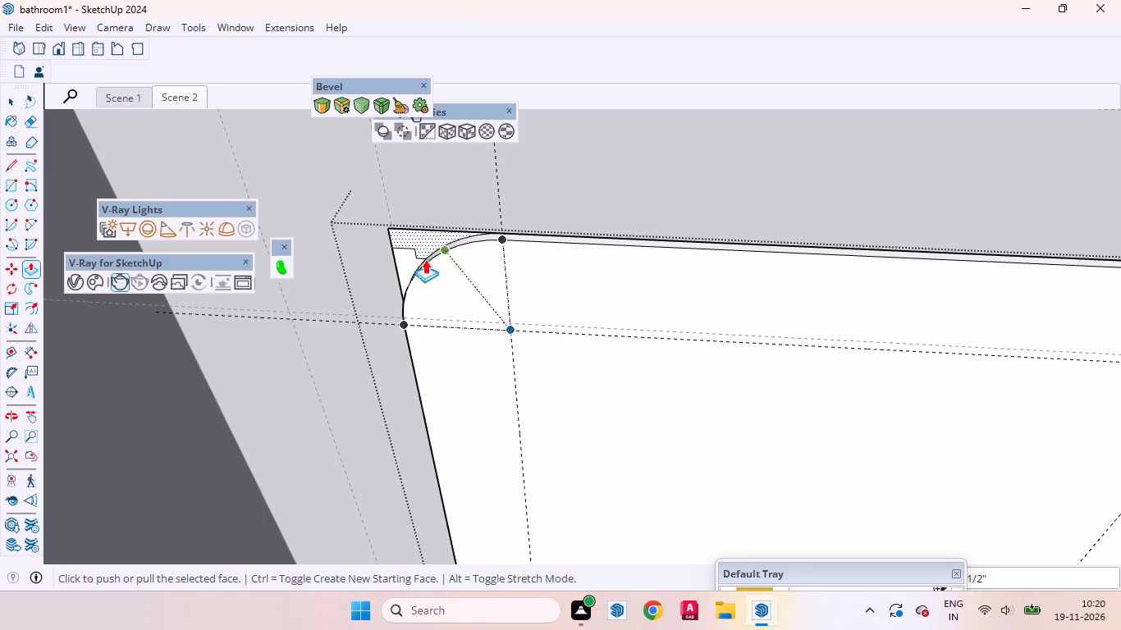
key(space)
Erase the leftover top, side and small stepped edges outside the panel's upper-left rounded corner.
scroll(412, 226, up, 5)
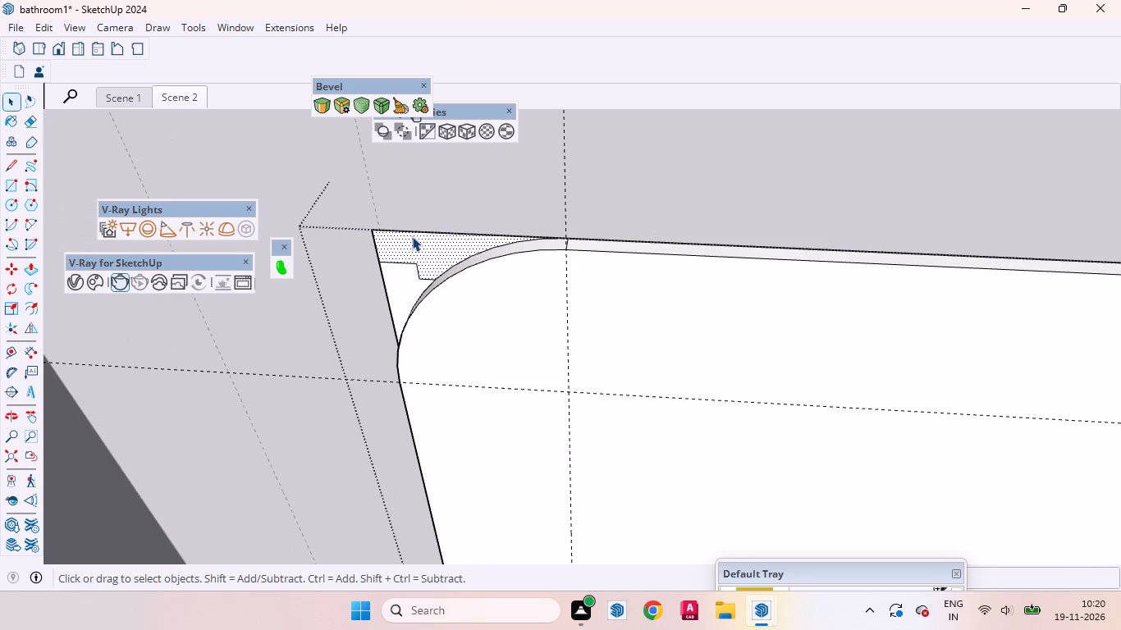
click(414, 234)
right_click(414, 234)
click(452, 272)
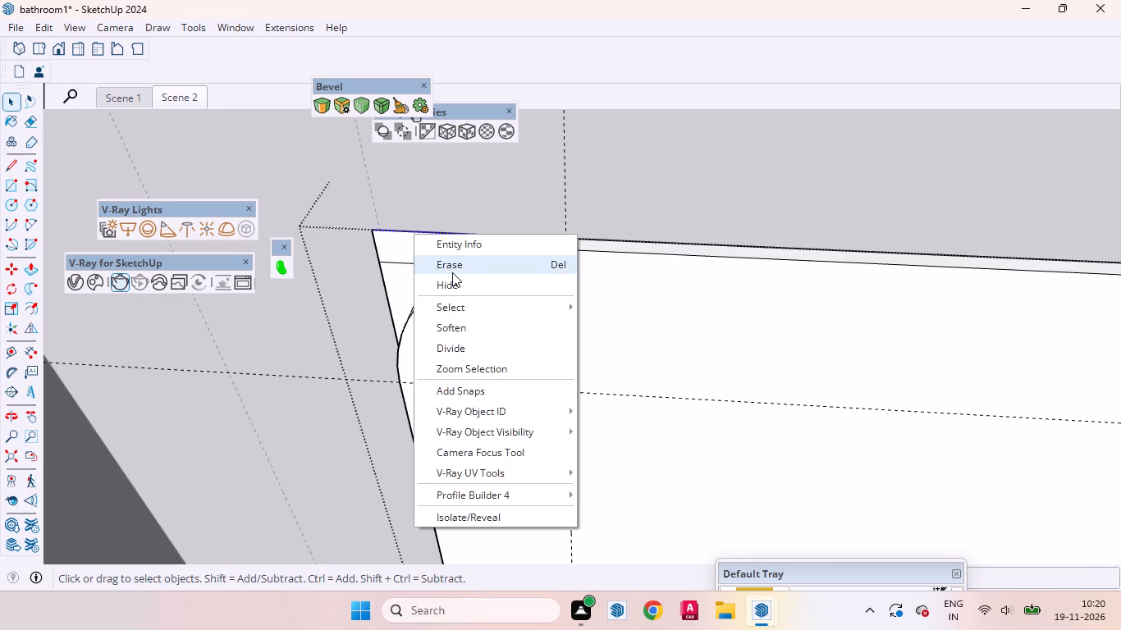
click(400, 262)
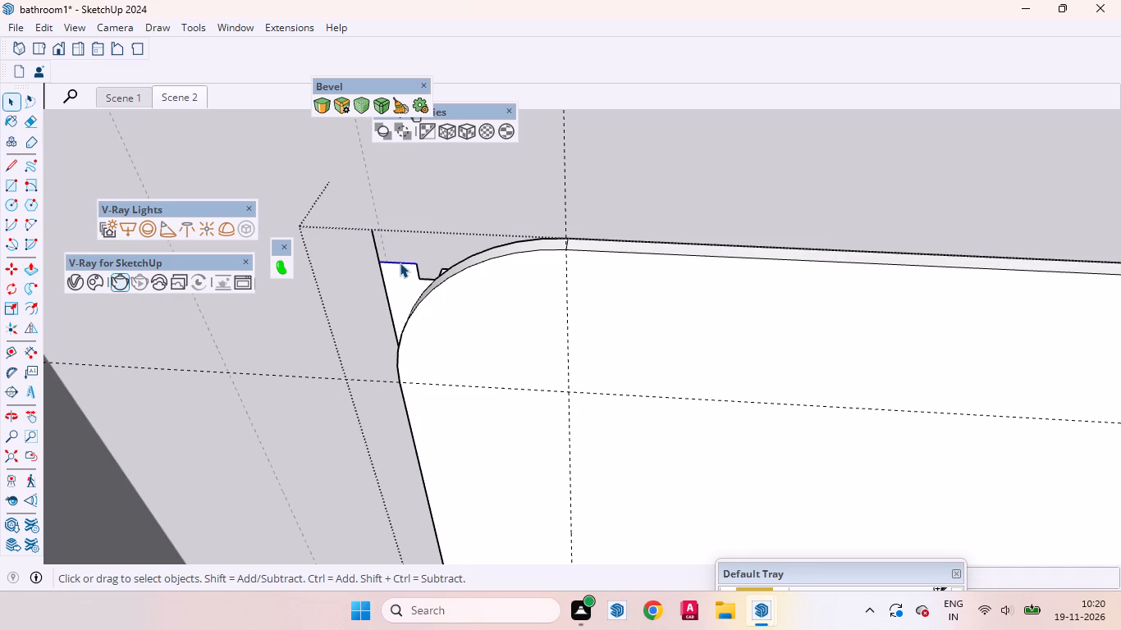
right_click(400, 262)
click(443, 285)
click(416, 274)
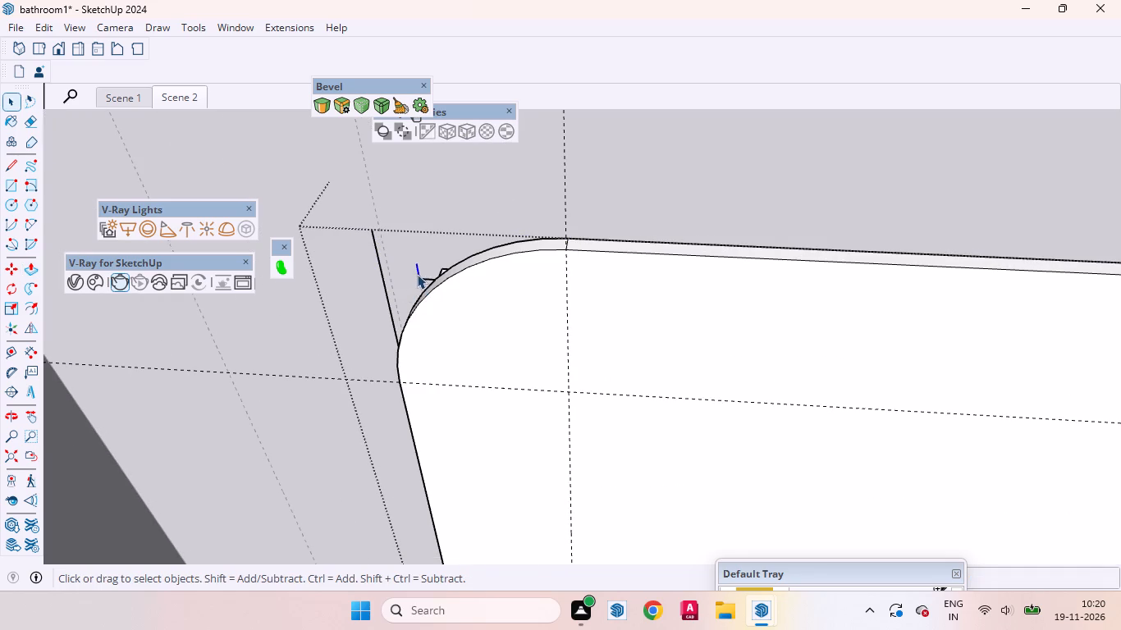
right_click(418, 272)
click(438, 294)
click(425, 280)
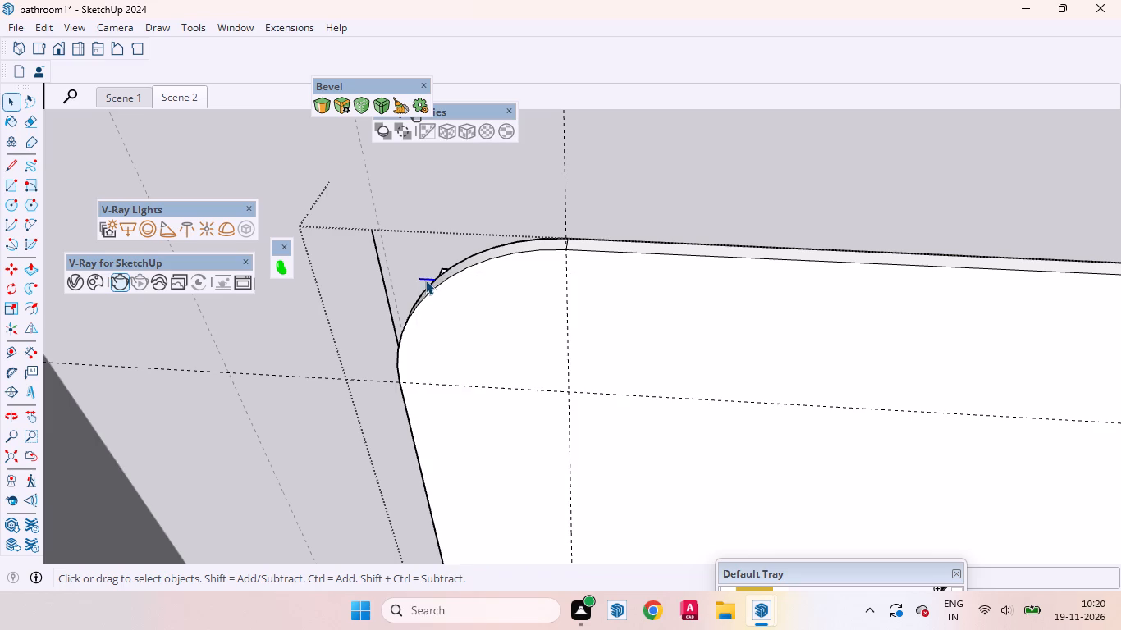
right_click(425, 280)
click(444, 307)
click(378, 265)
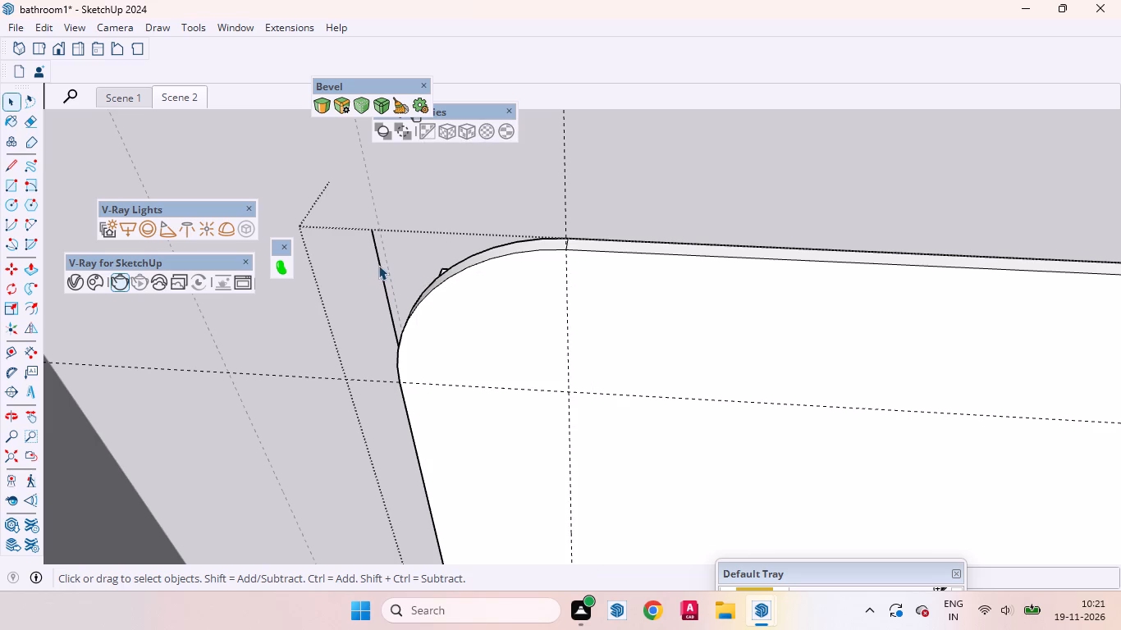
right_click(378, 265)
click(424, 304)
Undo the corner edge erasures, the corner cut, all four corner arcs and the 5" guides on the panel.
scroll(414, 262, up, 8)
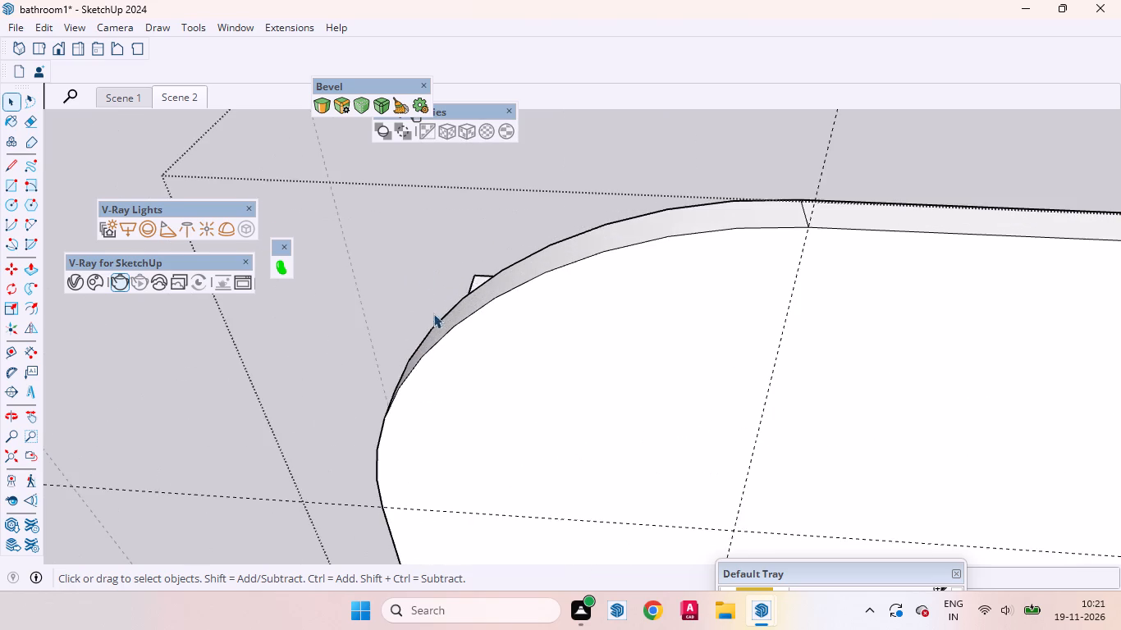
middle_drag(435, 318, 957, 315)
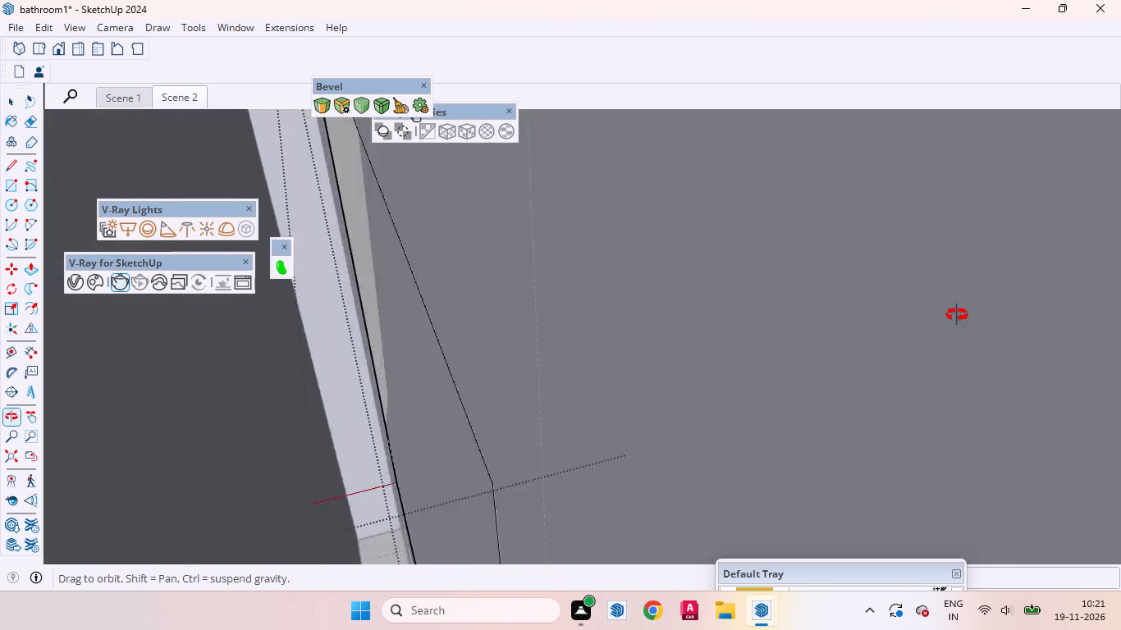
middle_drag(957, 315, 563, 349)
scroll(517, 318, down, 20)
scroll(517, 318, down, 4)
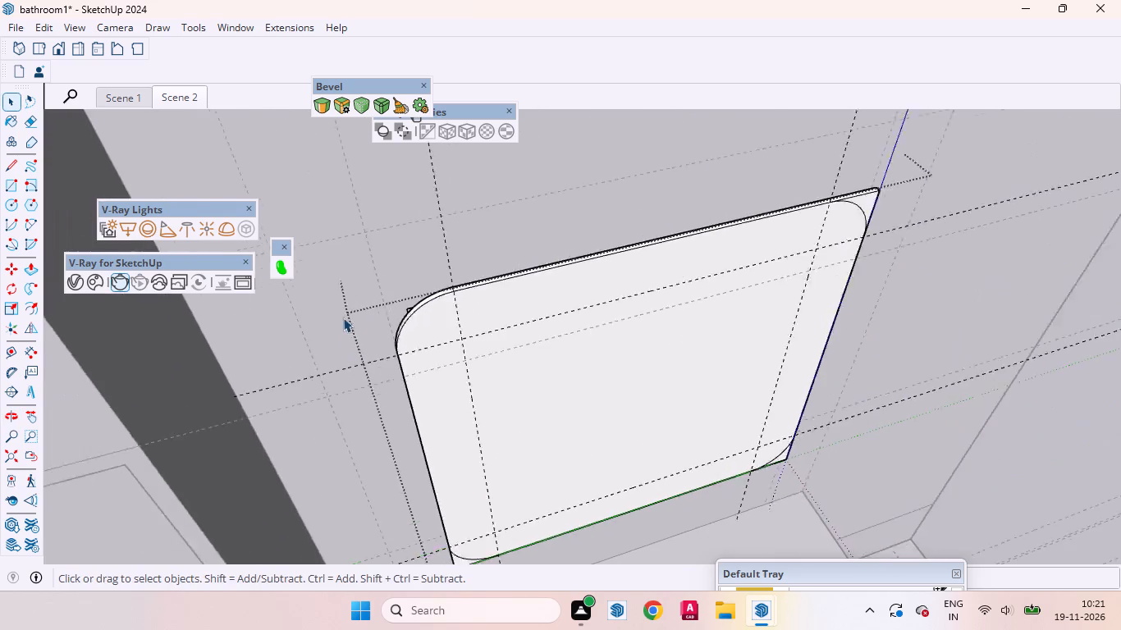
scroll(343, 317, down, 2)
middle_drag(469, 328, 336, 209)
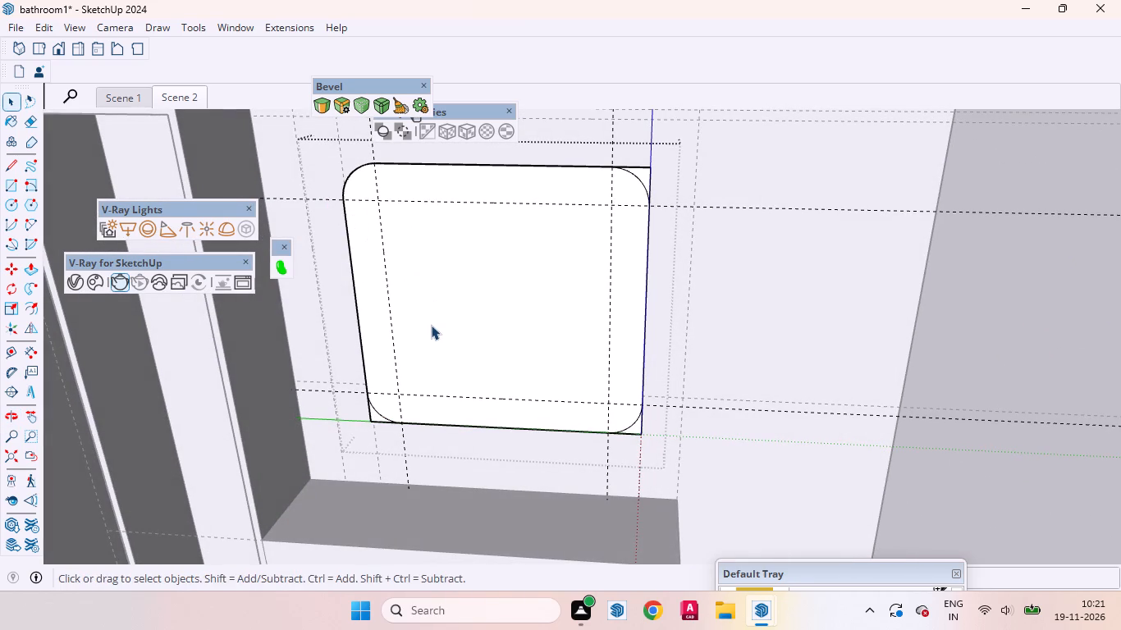
key(ctrl+z)
key(ctrl+z)
key(ctrl+z)
key(ctrl+z)
key(ctrl+z)
key(ctrl+z)
key(ctrl+z)
key(ctrl+z)
key(ctrl+z)
key(ctrl+z)
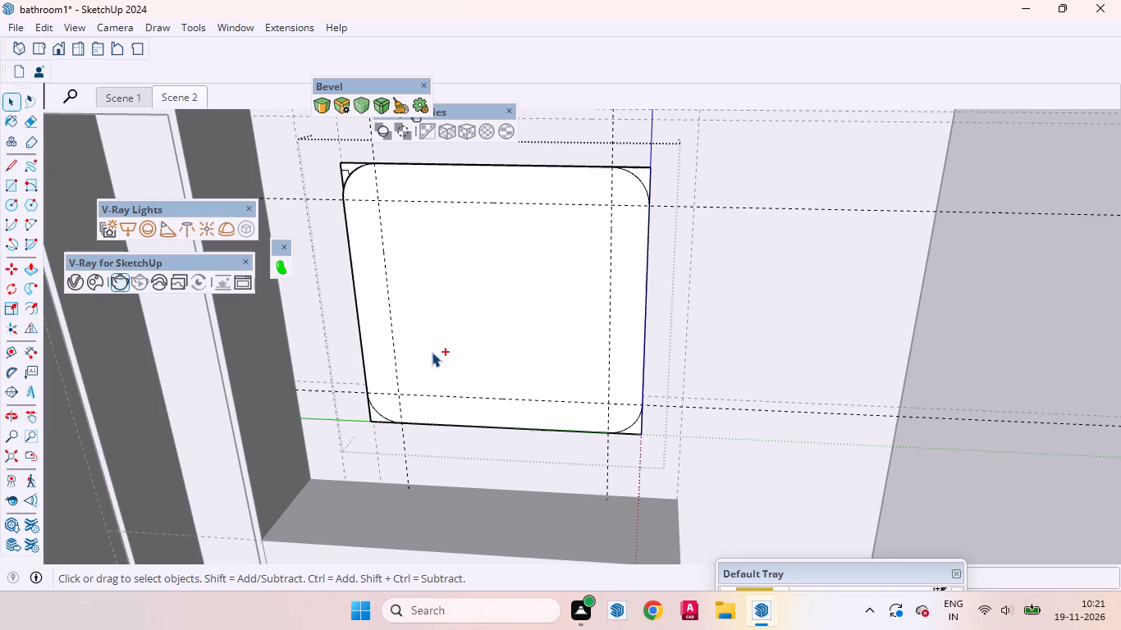
key(ctrl+z)
key(ctrl+z)
key(ctrl+z)
key(ctrl+z)
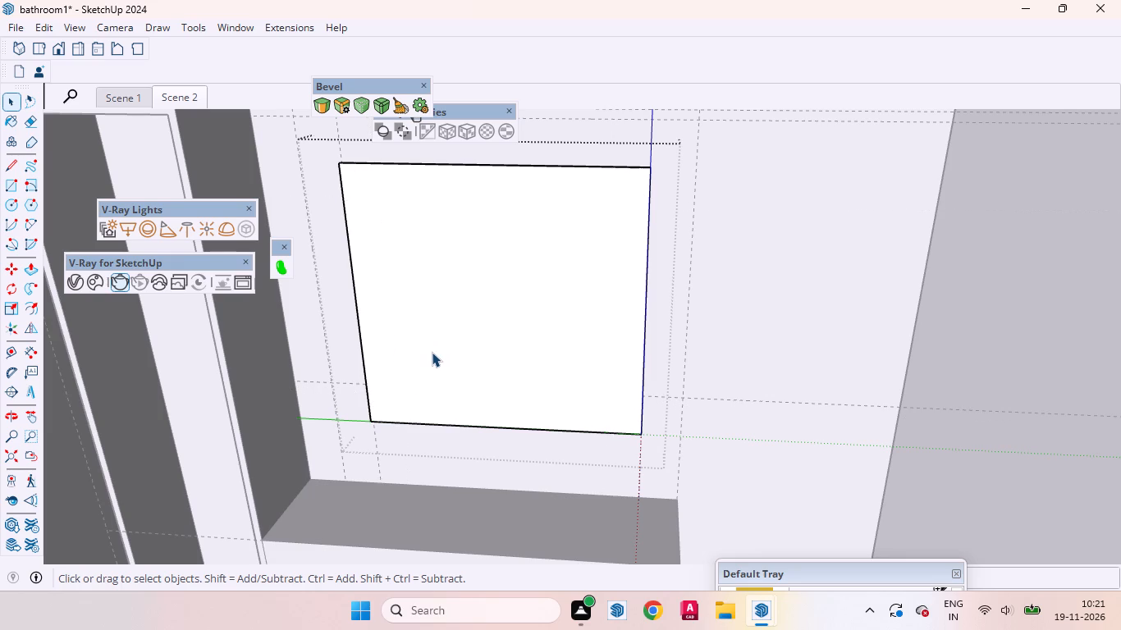
Push/Pull the narrow top face of the wall panel's back layer by 0.2".
scroll(527, 400, down, 3)
scroll(605, 163, up, 6)
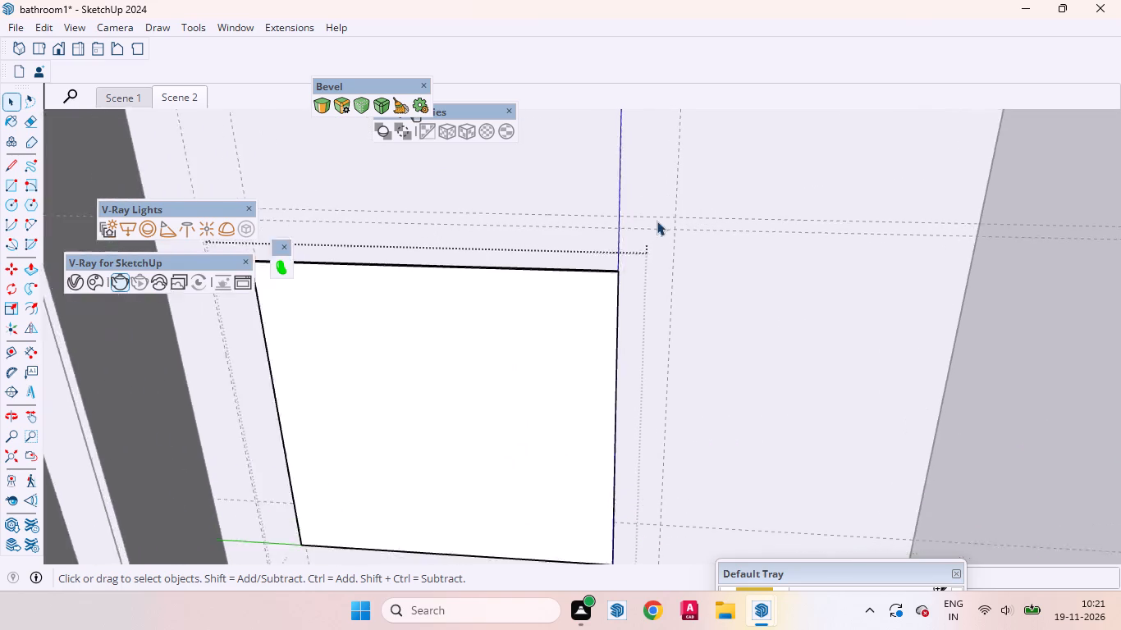
scroll(657, 221, up, 1)
middle_drag(667, 304, 522, 560)
scroll(561, 340, up, 14)
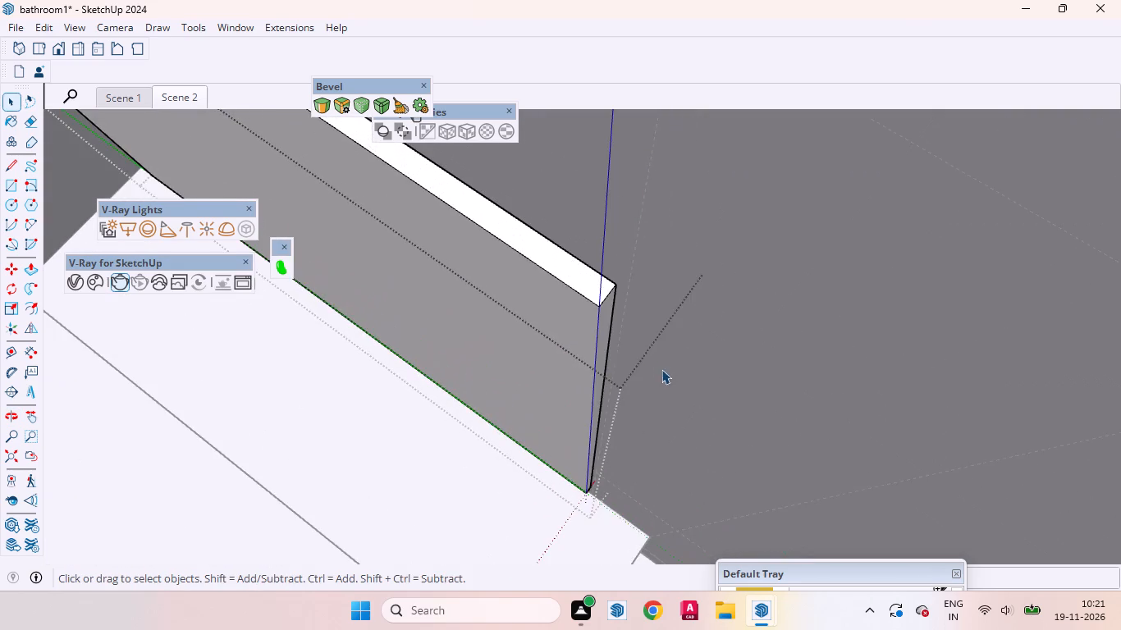
middle_drag(653, 372, 522, 441)
scroll(564, 326, up, 3)
scroll(449, 395, down, 6)
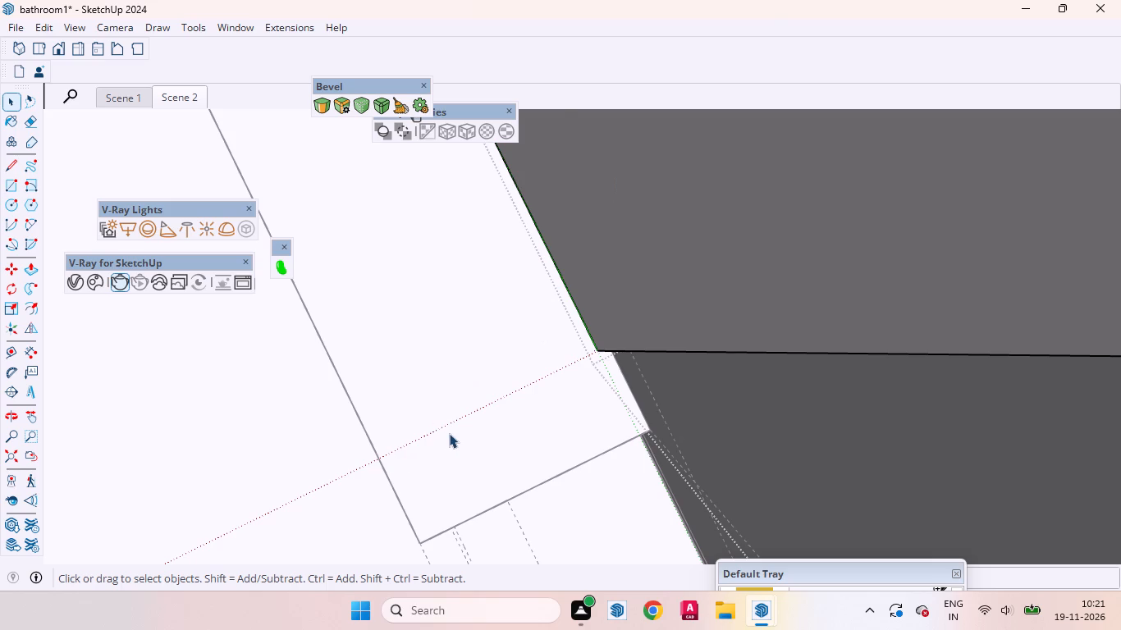
scroll(449, 433, down, 4)
scroll(469, 390, down, 20)
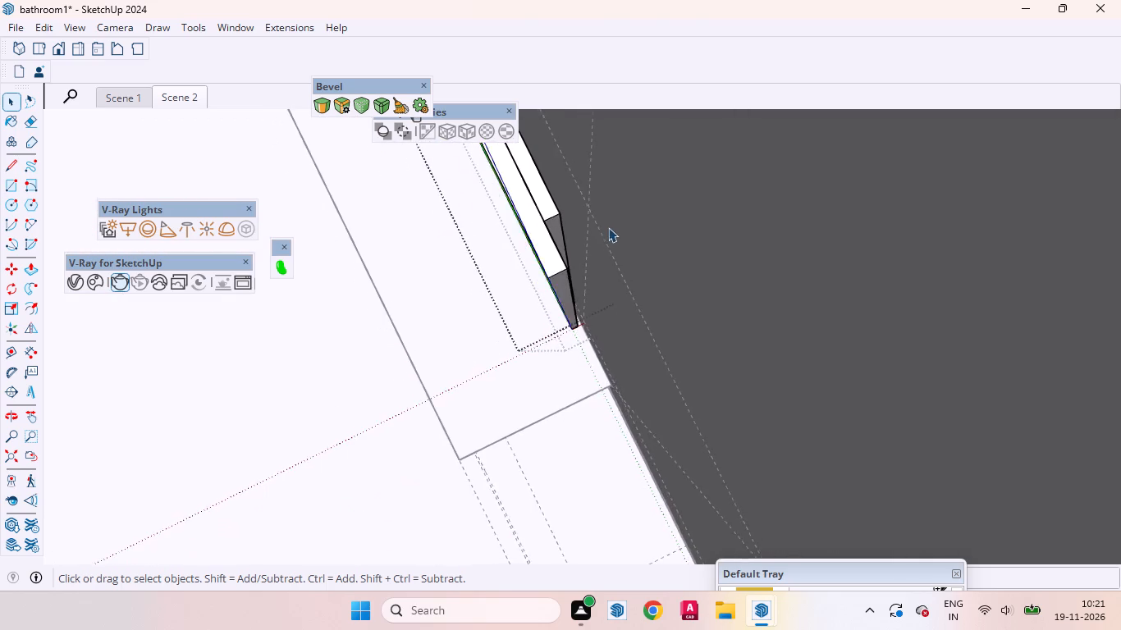
scroll(608, 227, down, 5)
scroll(558, 211, up, 8)
click(554, 240)
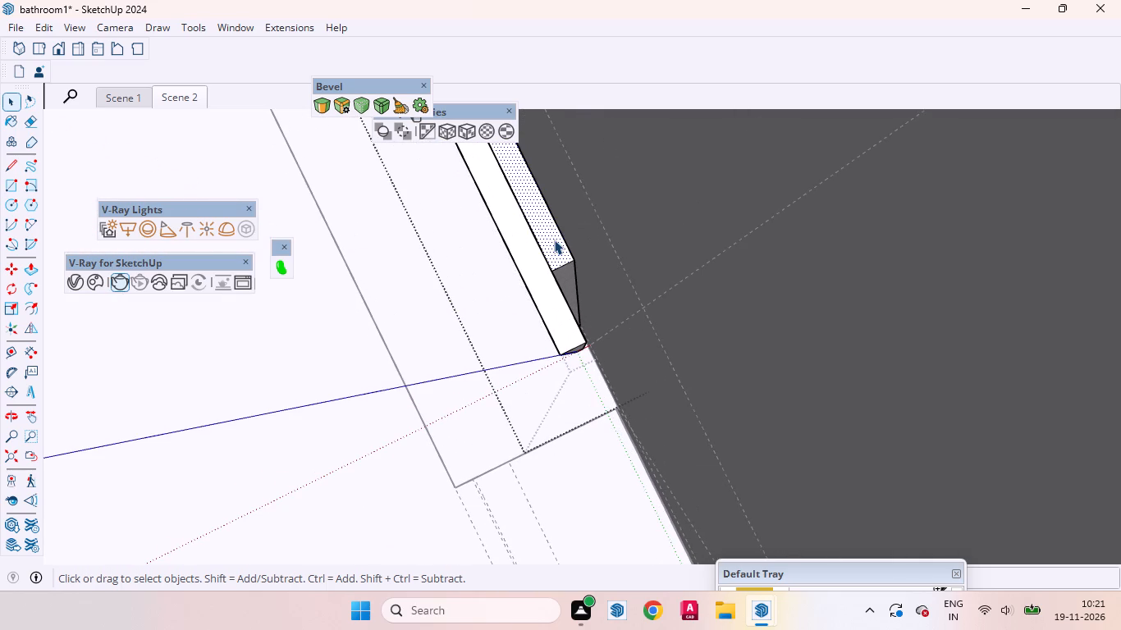
key(p)
click(554, 240)
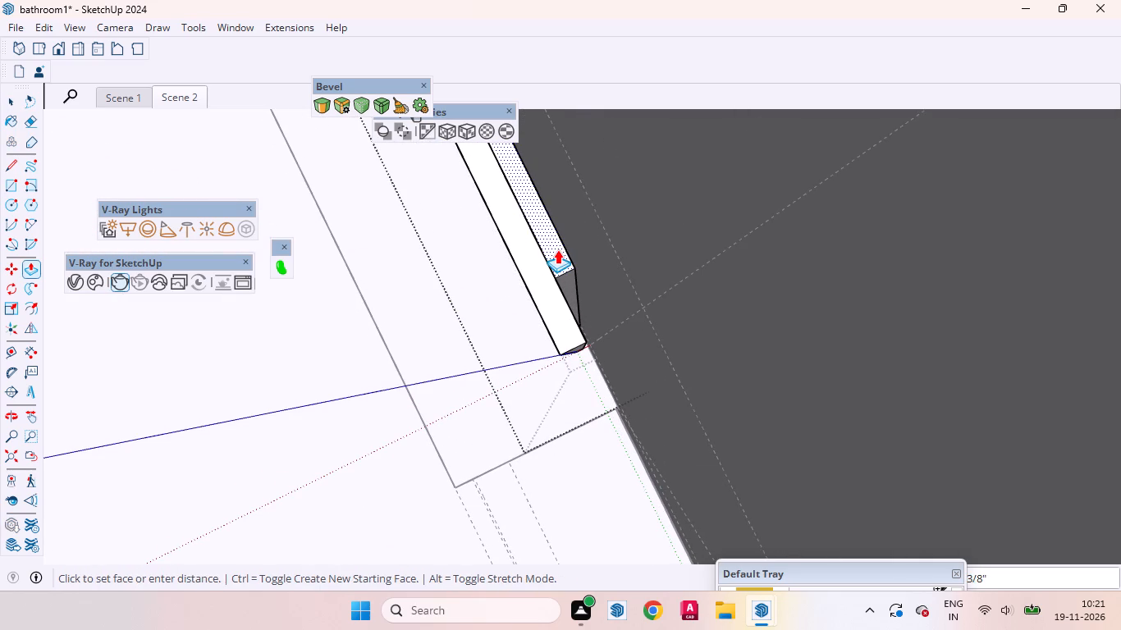
text(0.2)
key(Return)
Repeat the 0.2" Push/Pull on the narrow end faces at both sides of the panel's back layer.
middle_drag(585, 297, 515, 166)
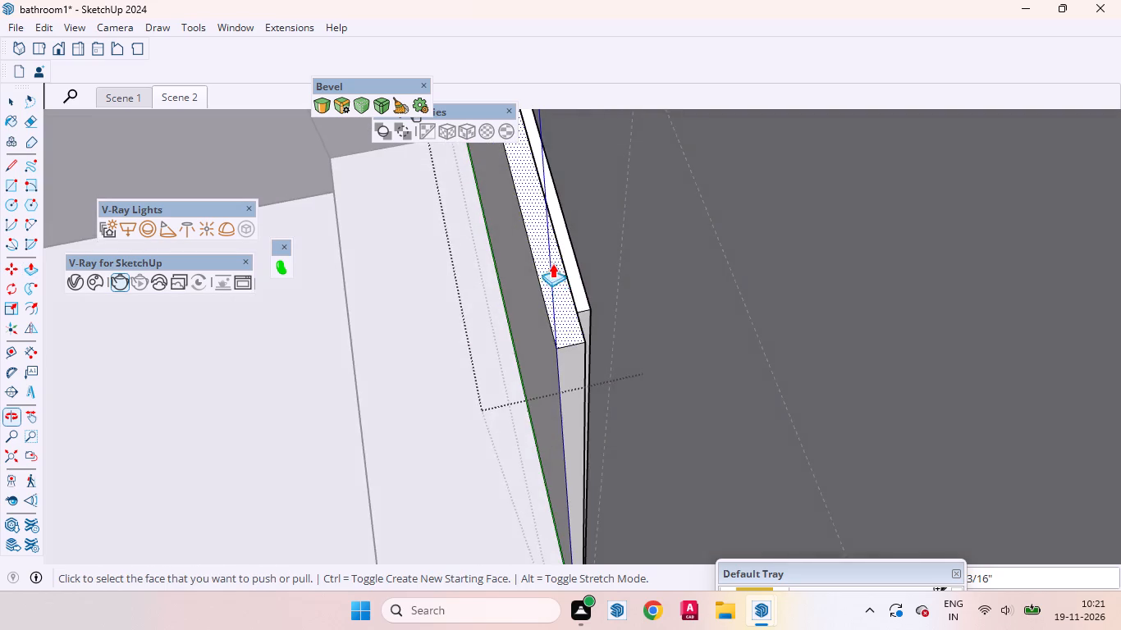
scroll(578, 324, up, 10)
double_click(583, 313)
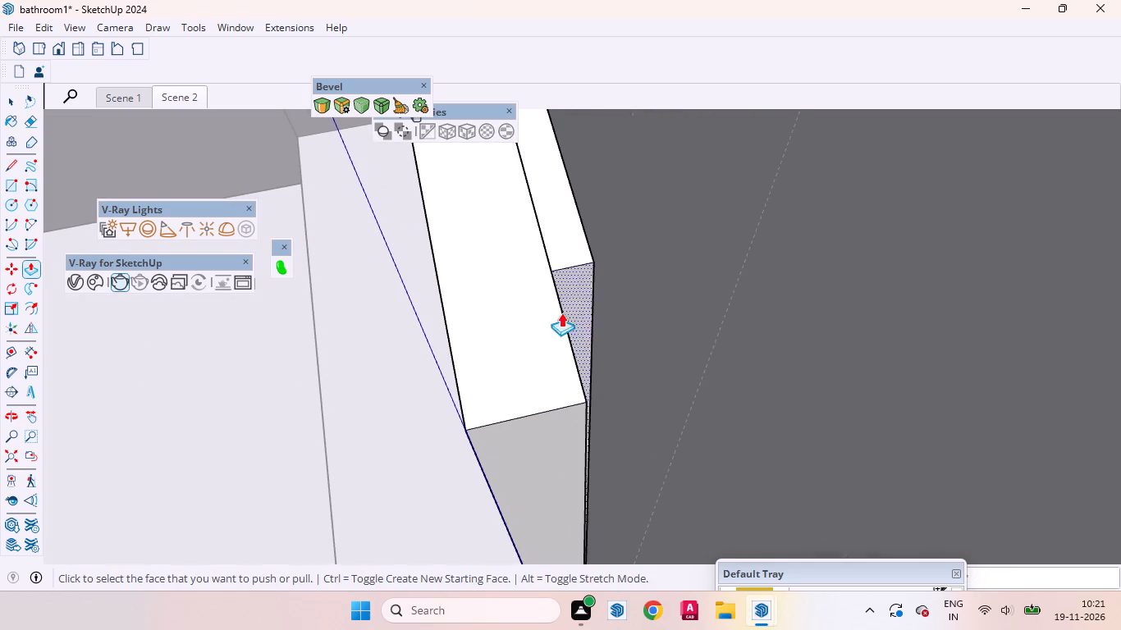
middle_drag(557, 313, 961, 326)
scroll(885, 322, down, 20)
scroll(885, 322, down, 1)
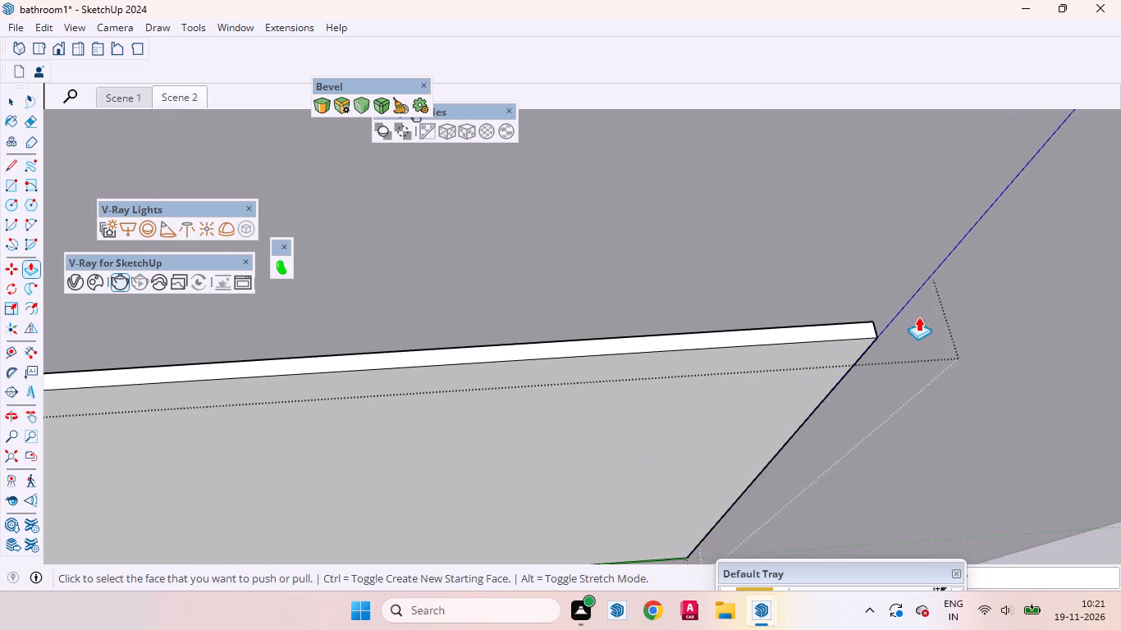
scroll(918, 317, down, 12)
middle_drag(598, 383, 767, 440)
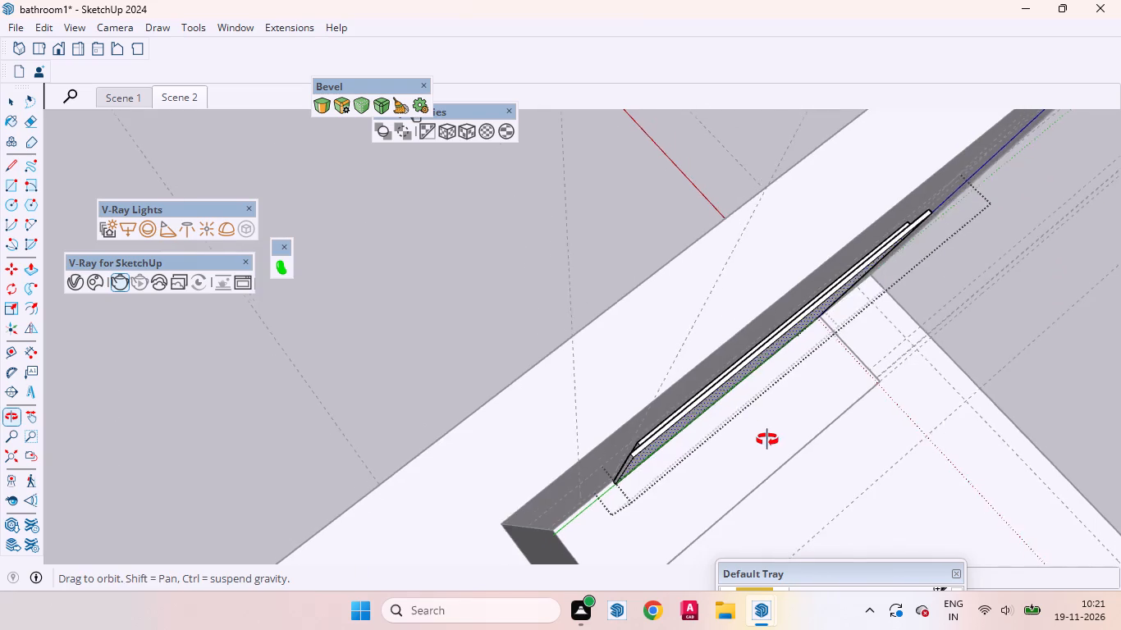
middle_drag(767, 440, 766, 441)
scroll(646, 471, up, 20)
scroll(646, 471, up, 2)
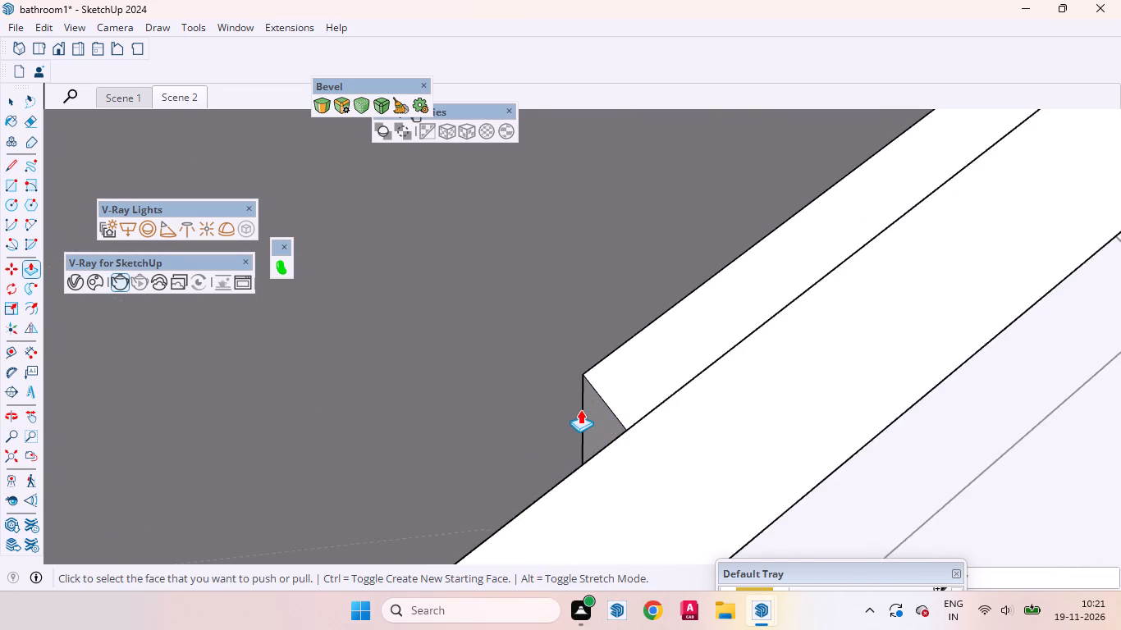
scroll(580, 409, up, 4)
double_click(623, 431)
middle_drag(636, 436, 610, 390)
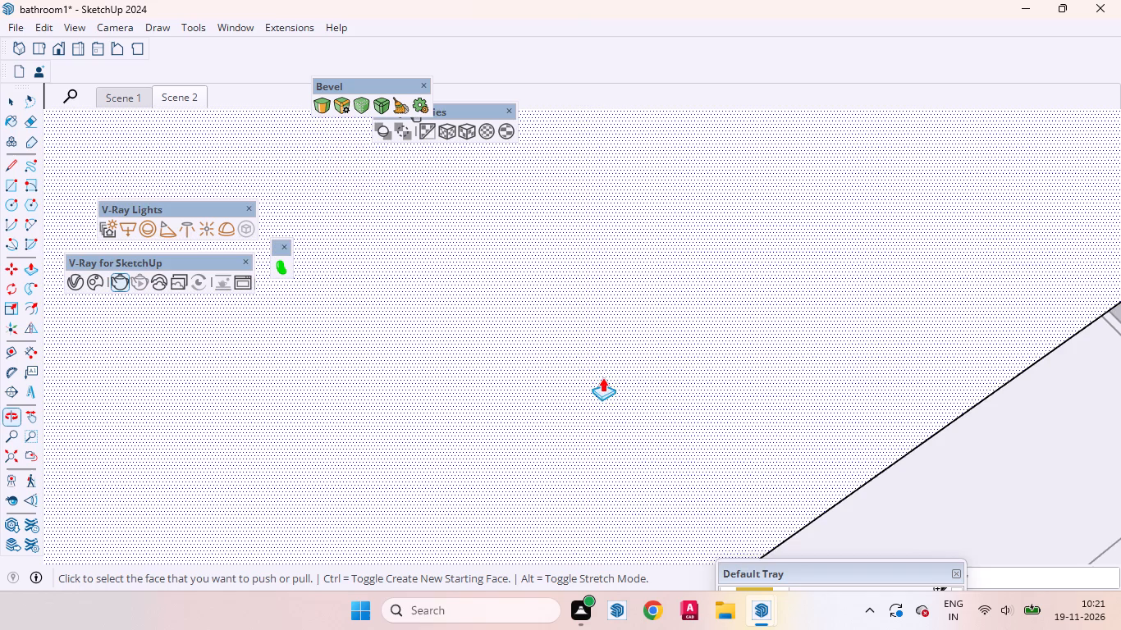
Repeat the 0.2" Push/Pull on the narrow bottom end face of the wall panel's back layer.
scroll(588, 366, down, 20)
scroll(588, 366, down, 9)
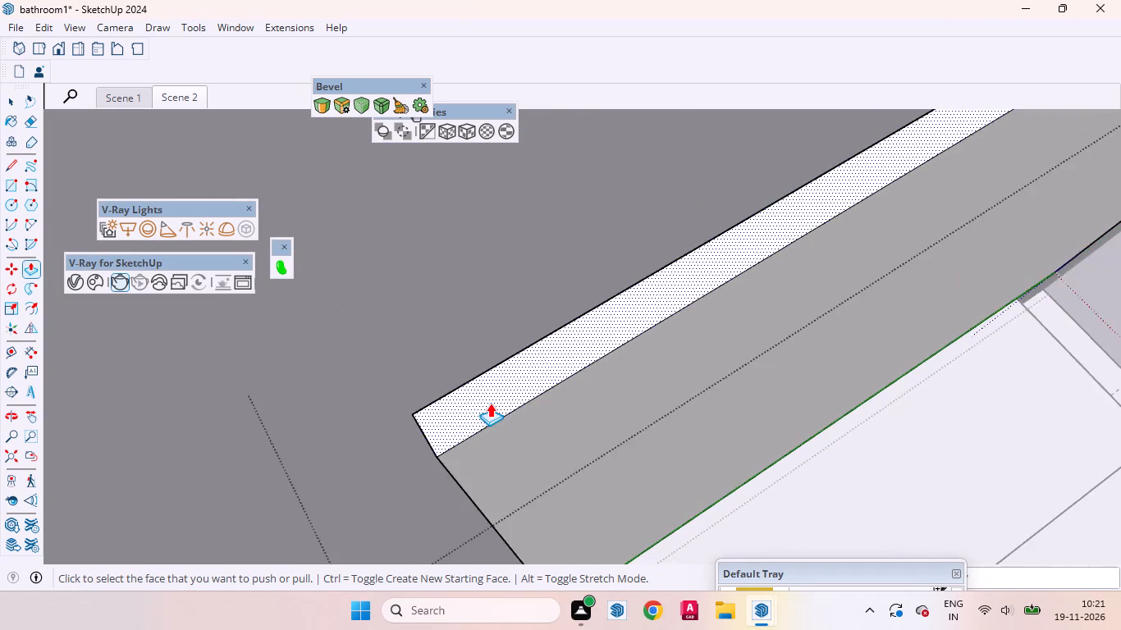
scroll(490, 403, down, 6)
scroll(462, 397, up, 1)
scroll(462, 397, down, 11)
scroll(661, 437, up, 6)
middle_drag(756, 427, 725, 401)
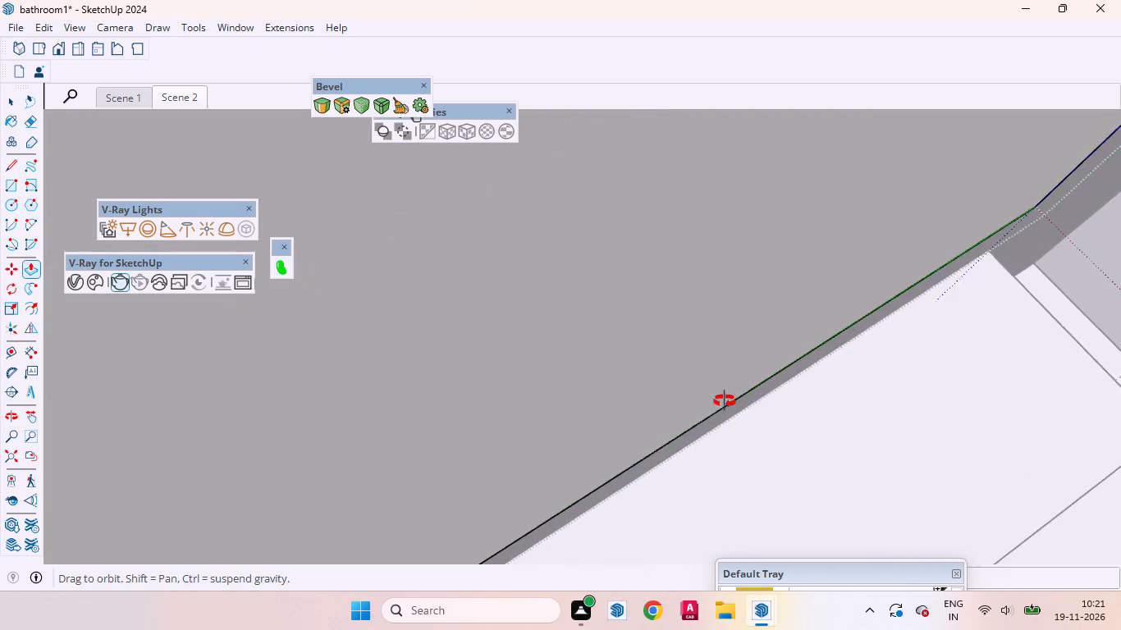
middle_drag(725, 401, 566, 292)
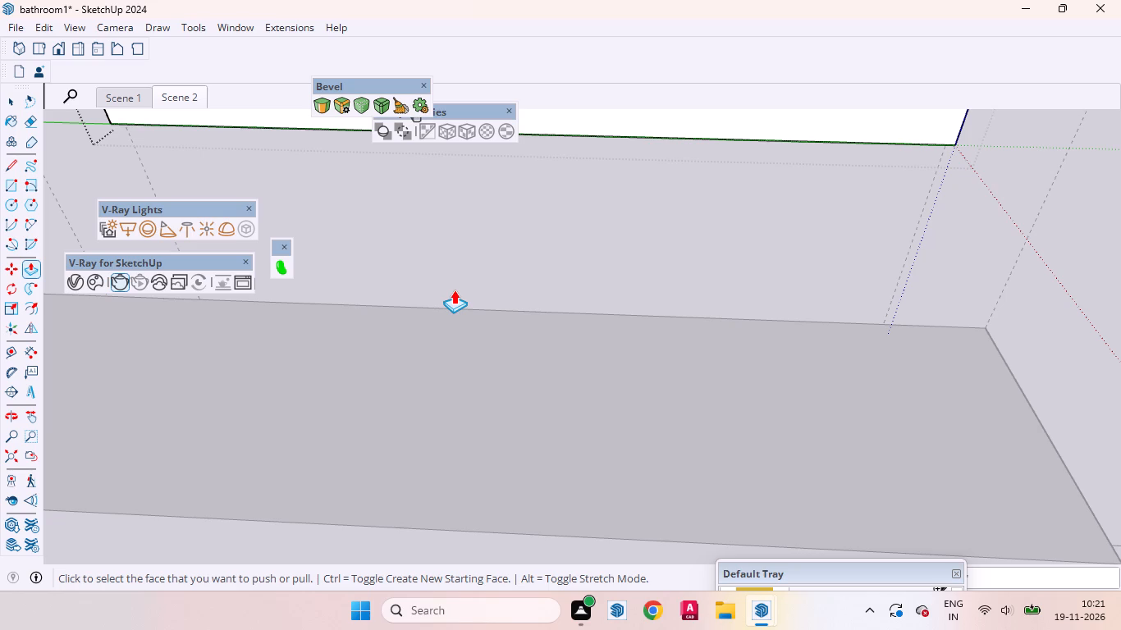
scroll(433, 369, down, 8)
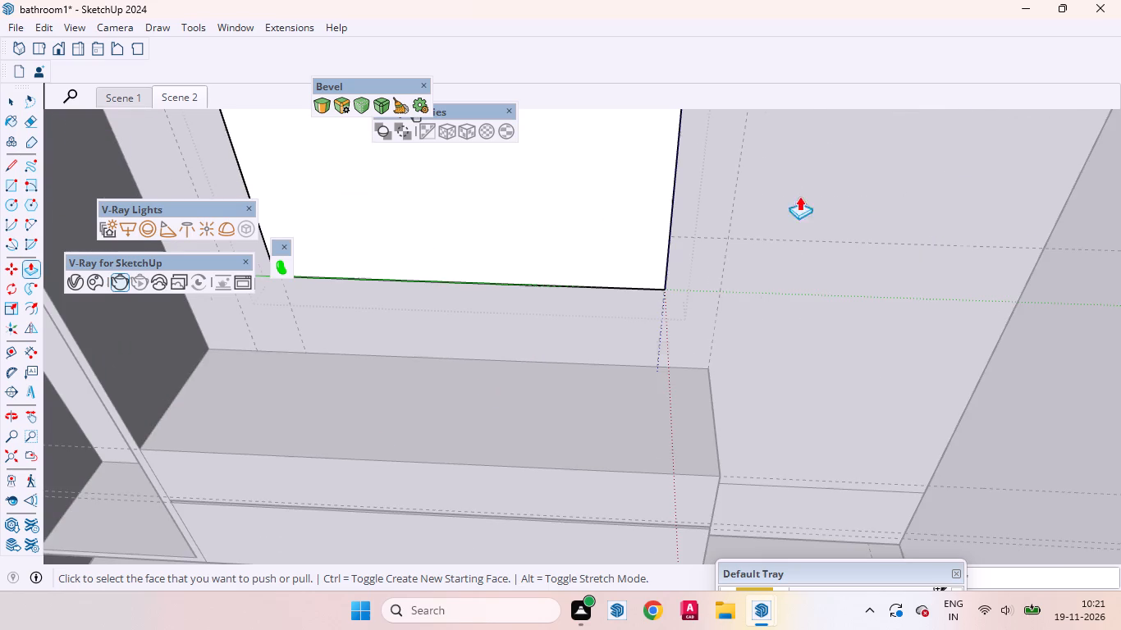
scroll(853, 107, up, 4)
scroll(725, 228, up, 4)
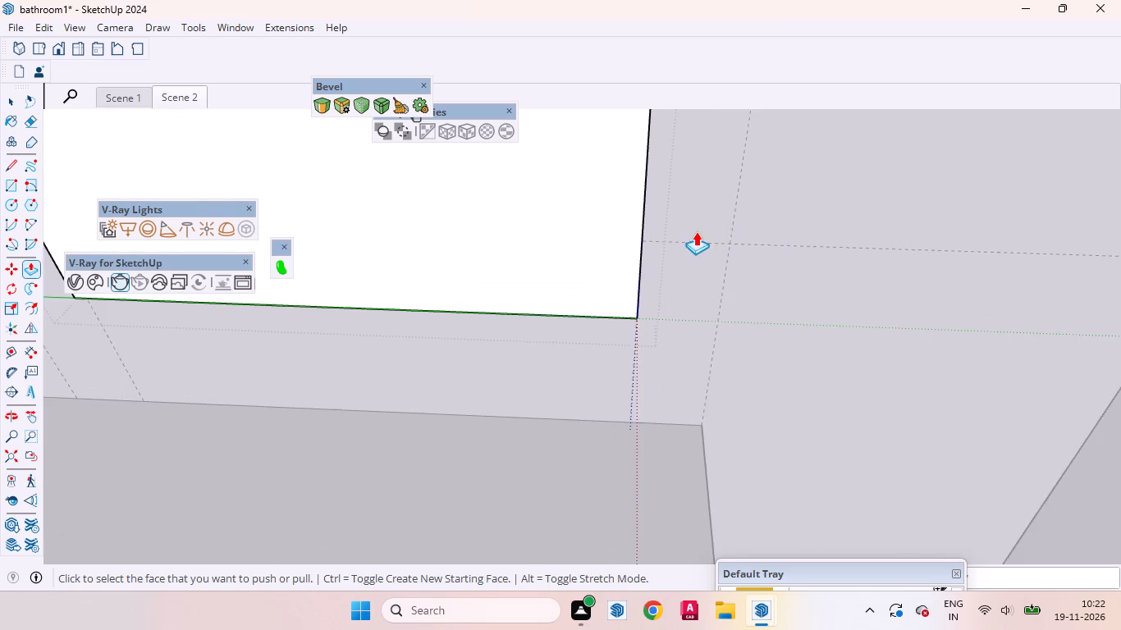
scroll(696, 231, up, 16)
middle_drag(662, 373, 443, 253)
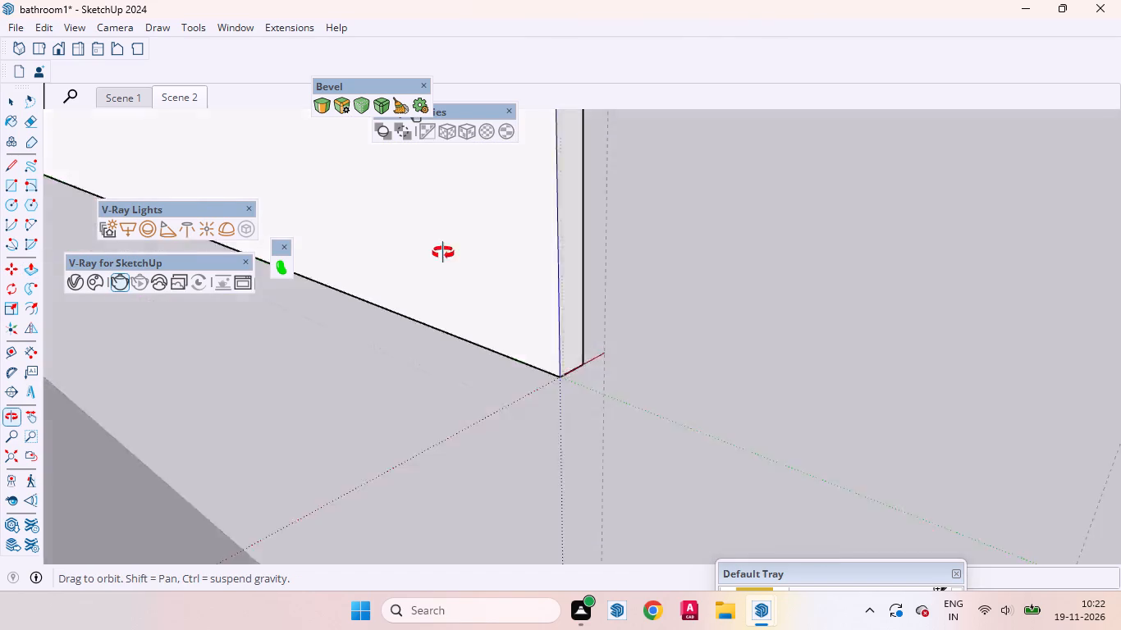
middle_drag(443, 253, 239, 0)
scroll(476, 320, up, 3)
scroll(508, 340, down, 3)
scroll(567, 350, up, 6)
double_click(551, 370)
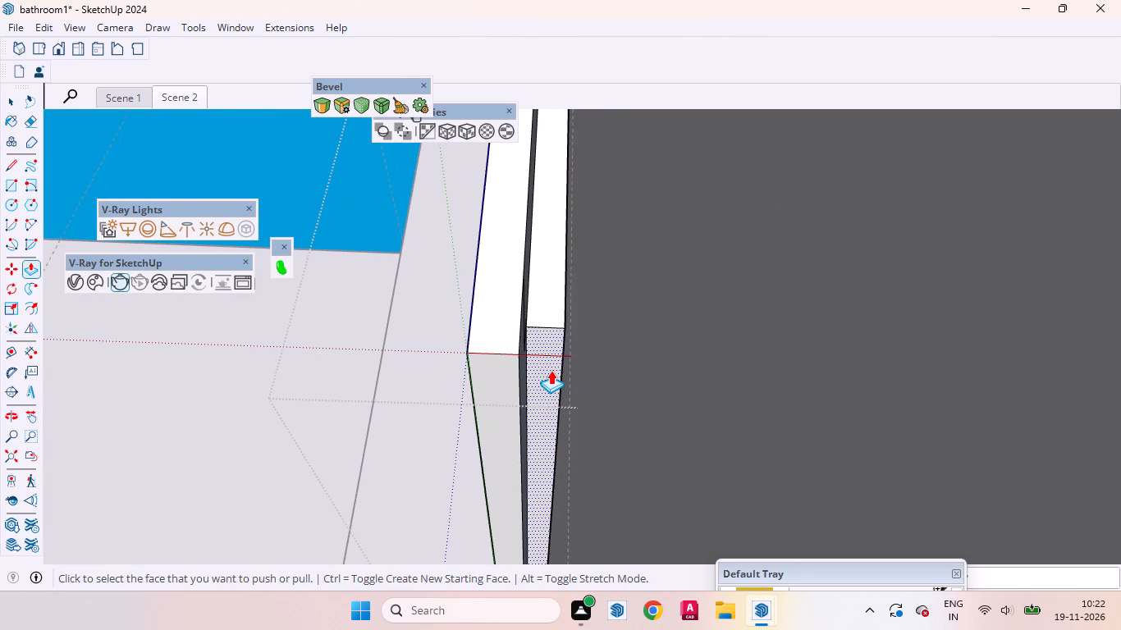
key(space)
Place guides 5" inside each of the four edges of the wall panel's front face.
middle_drag(492, 349, 954, 551)
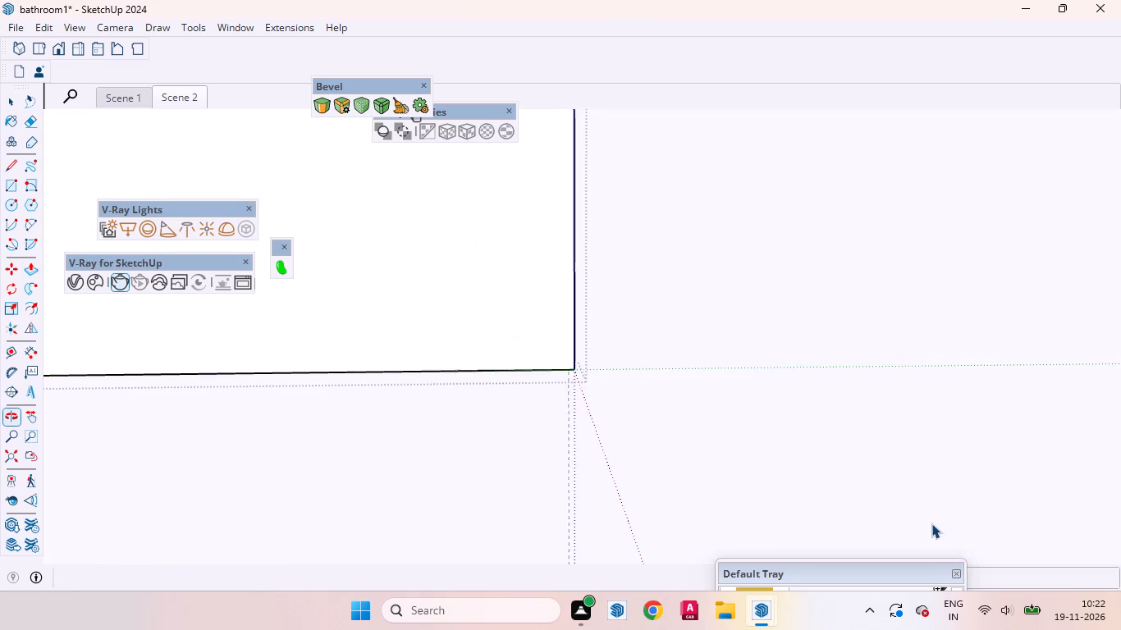
scroll(915, 506, down, 20)
scroll(915, 506, down, 1)
scroll(670, 451, down, 5)
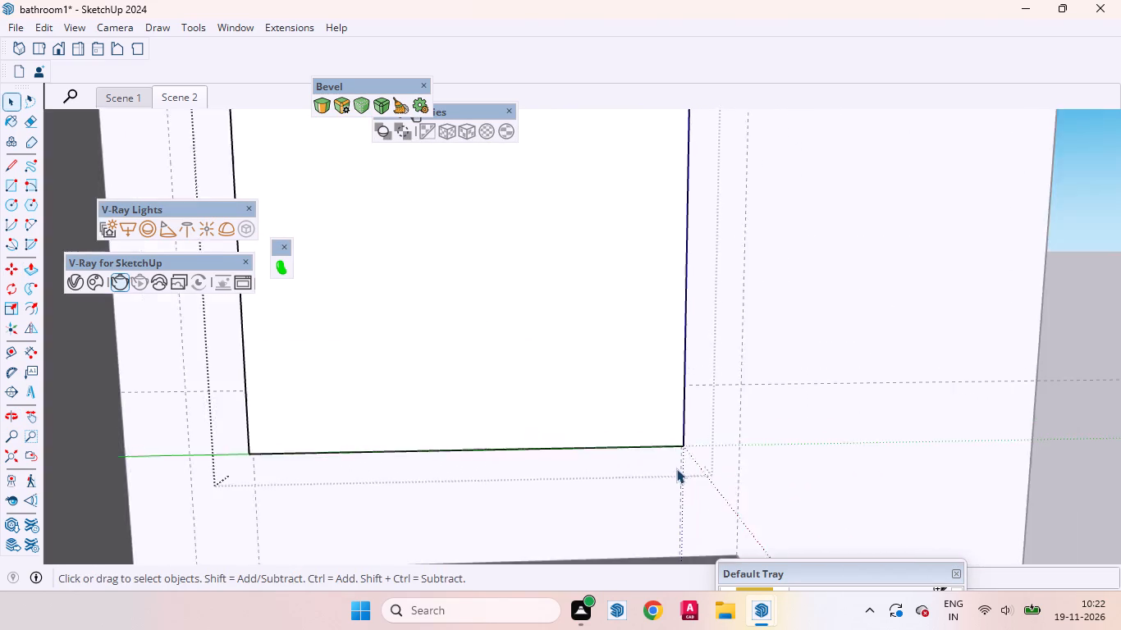
scroll(676, 468, down, 9)
click(30, 459)
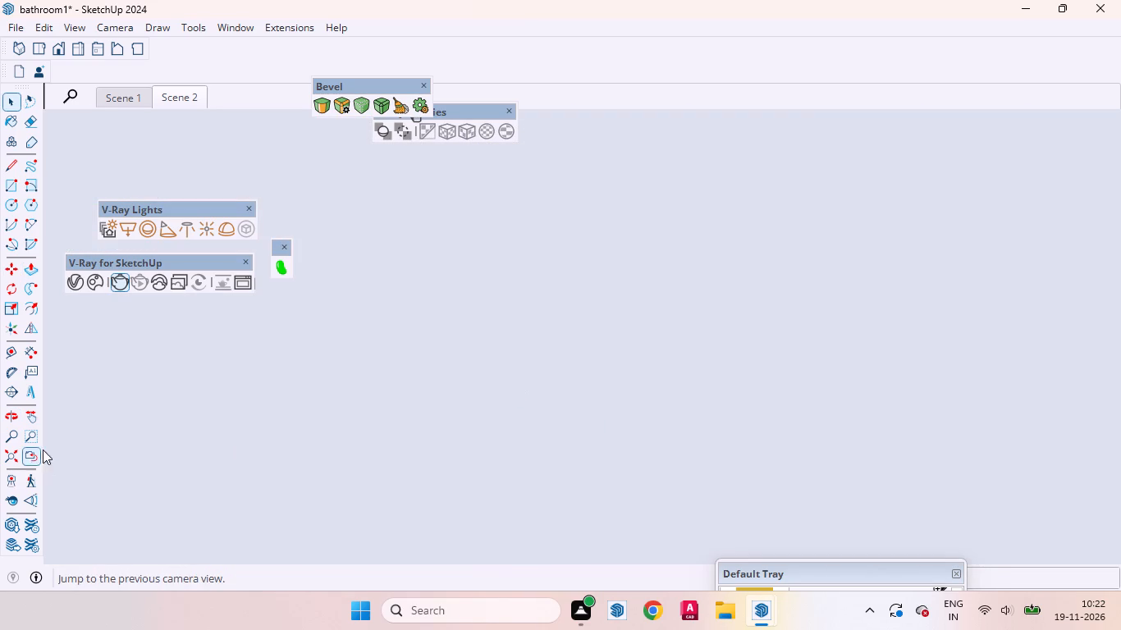
scroll(629, 455, down, 2)
middle_drag(629, 333, 637, 437)
scroll(739, 432, down, 10)
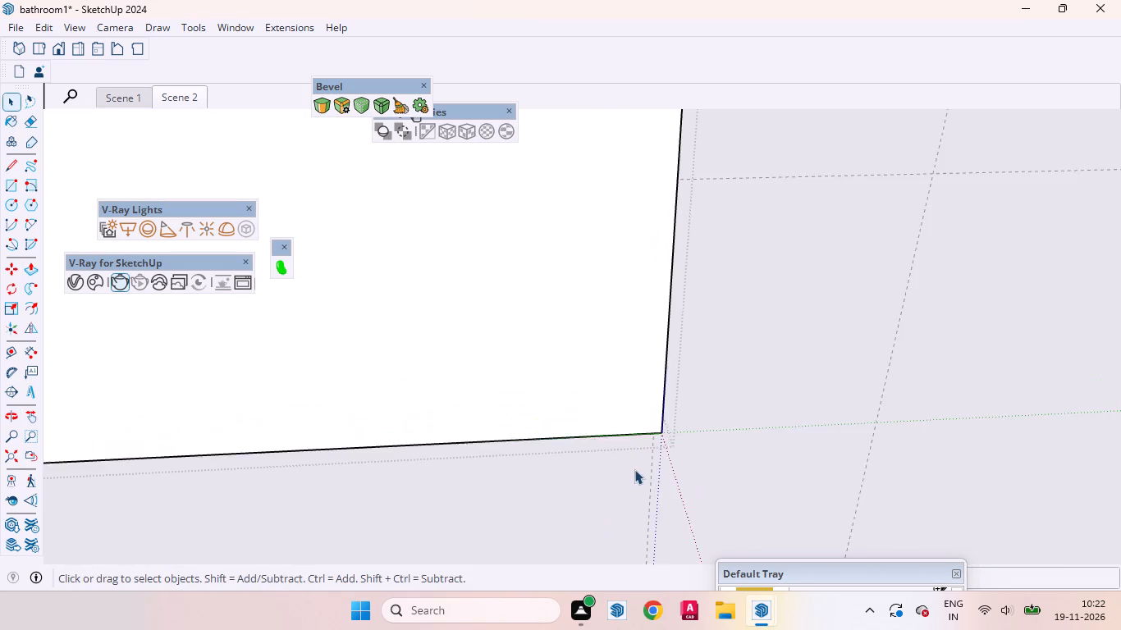
scroll(634, 469, down, 18)
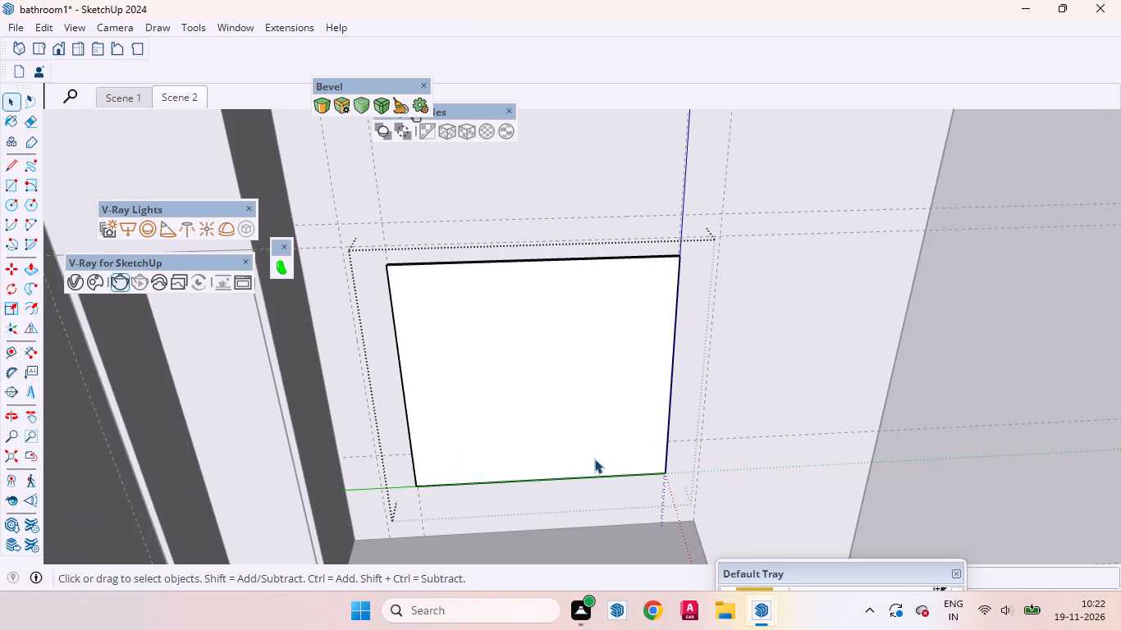
key(t)
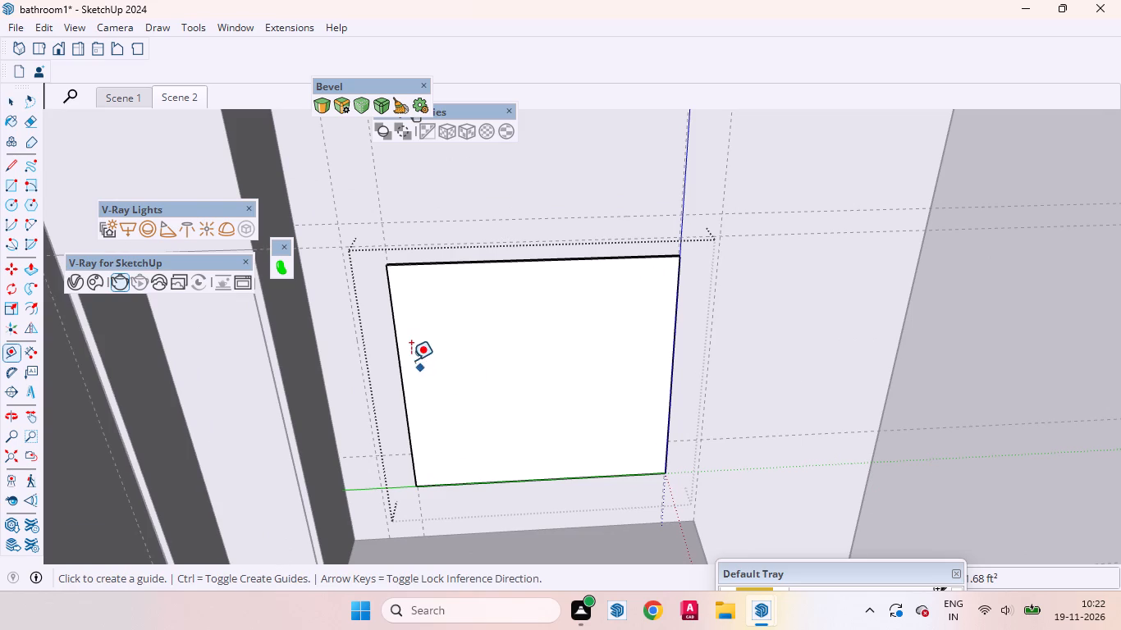
click(390, 321)
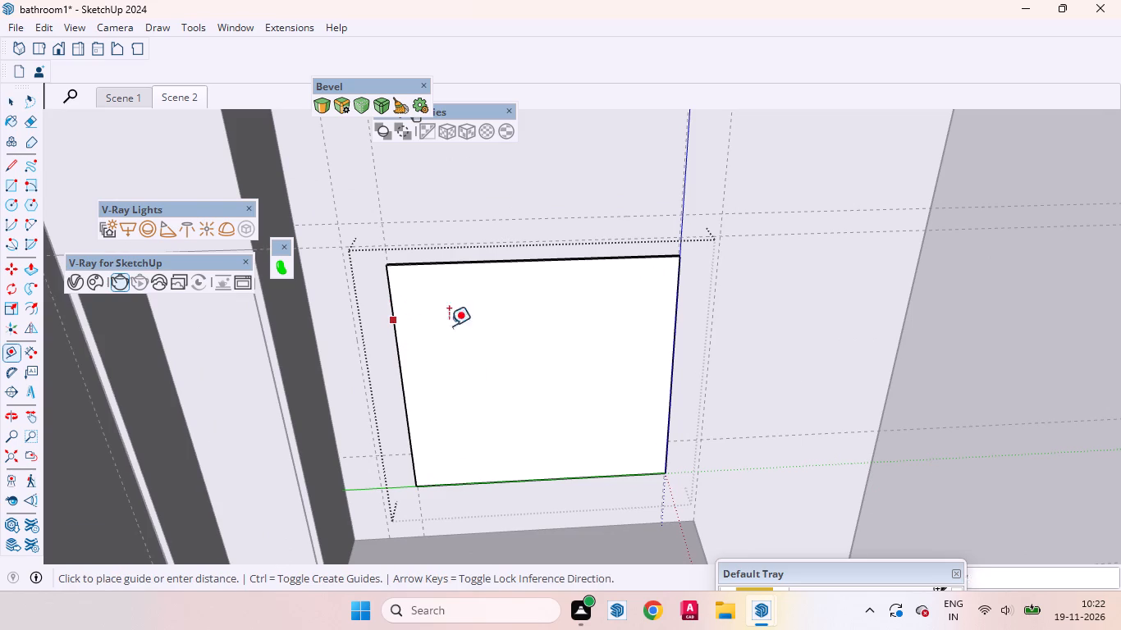
key(5)
key(Return)
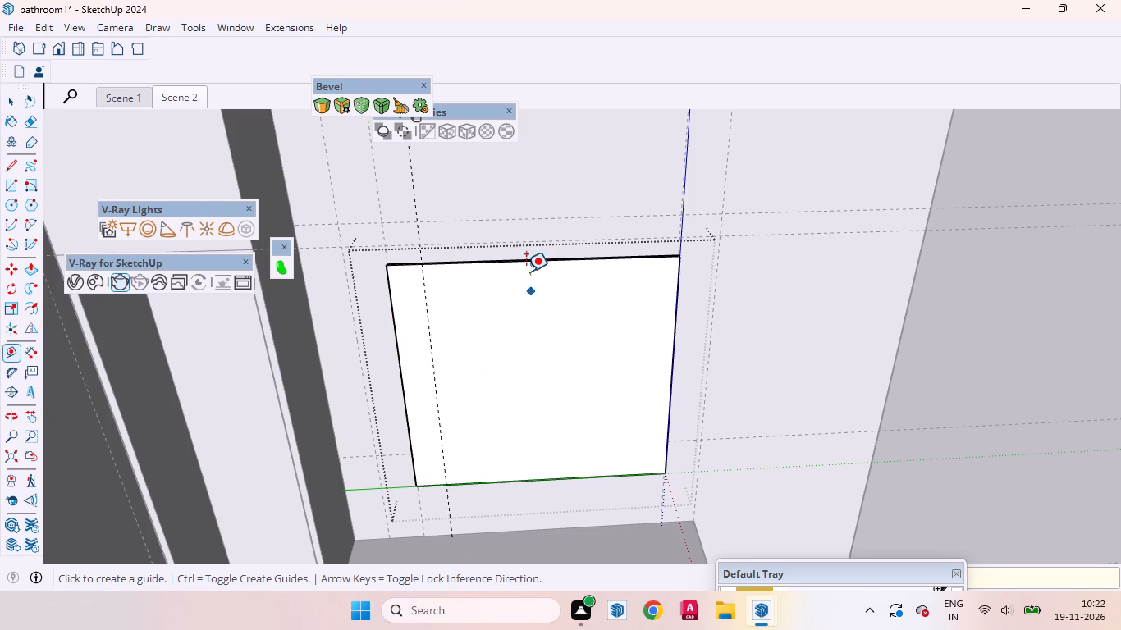
click(516, 262)
key(5)
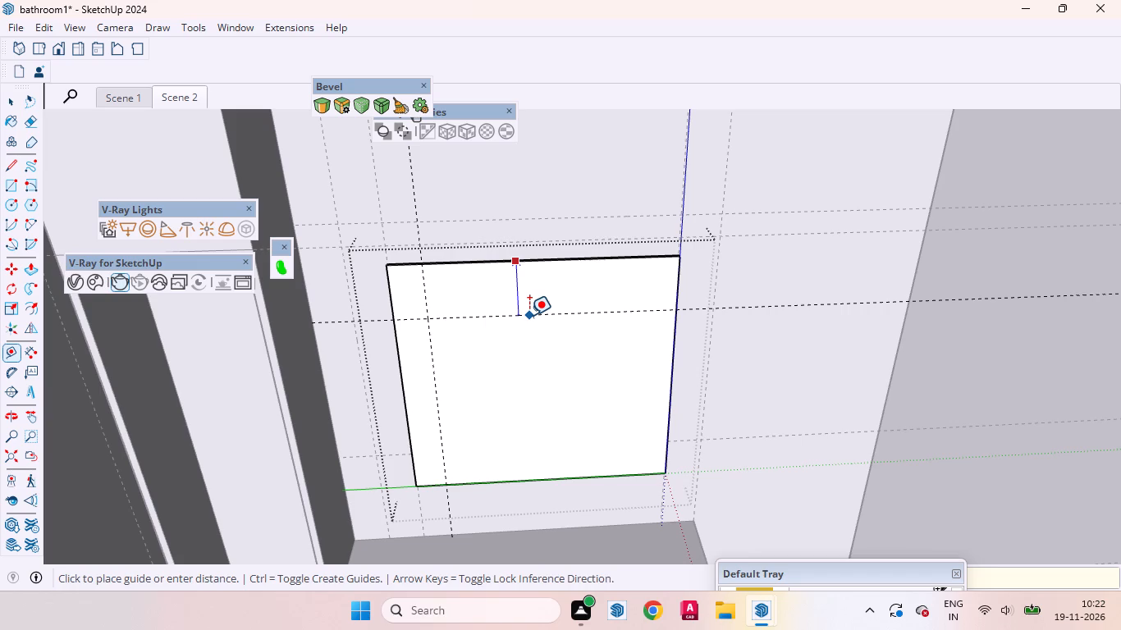
key(Return)
click(676, 331)
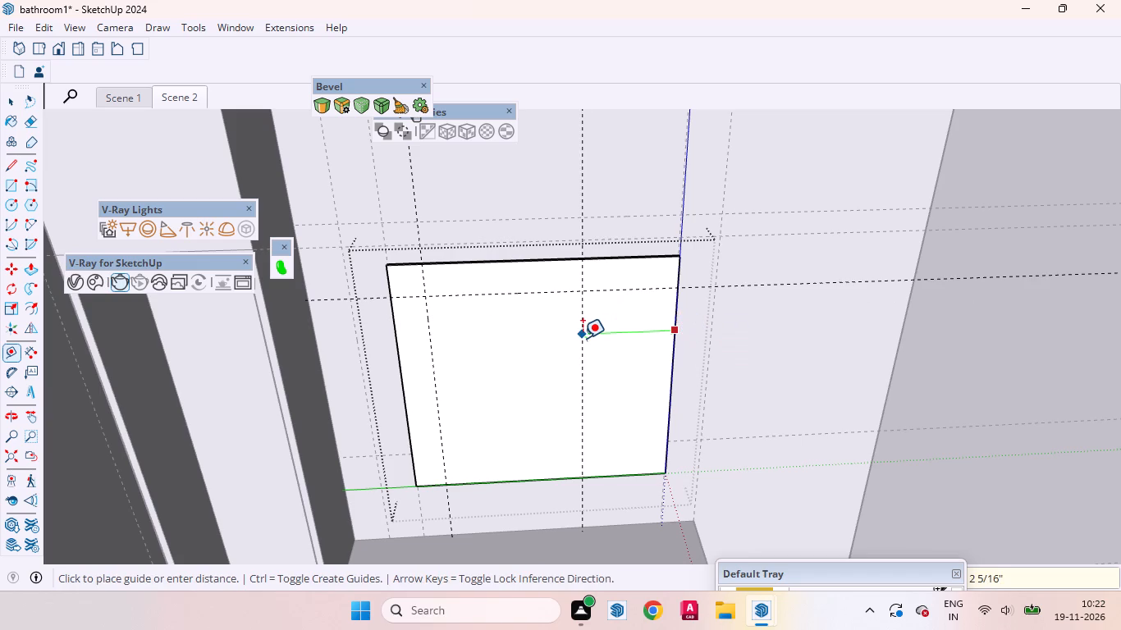
key(5)
key(Return)
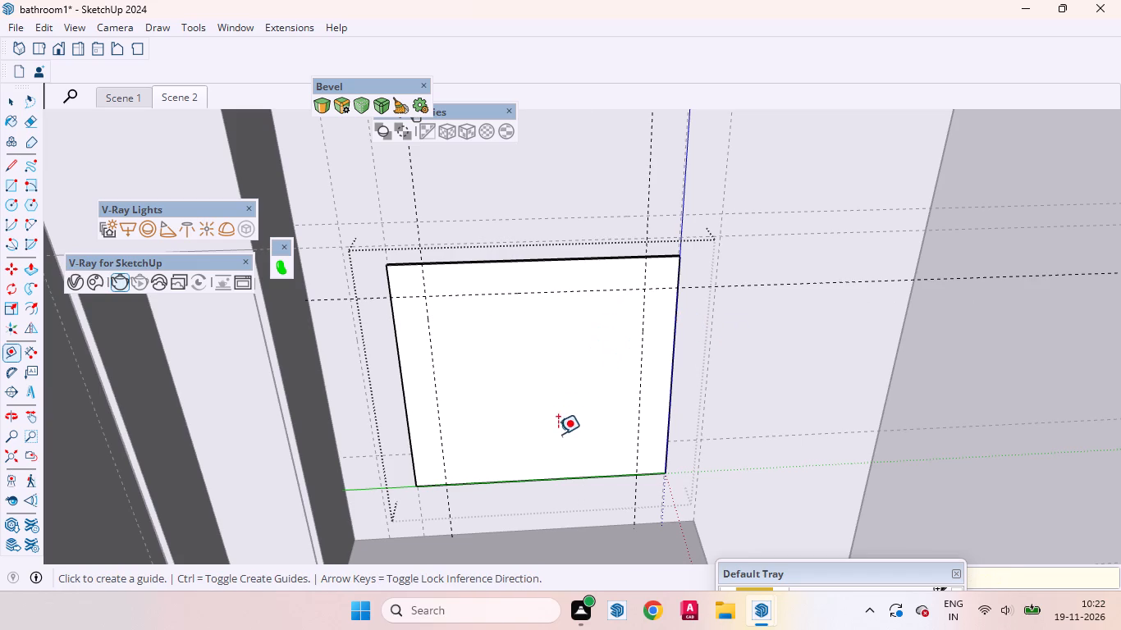
click(562, 477)
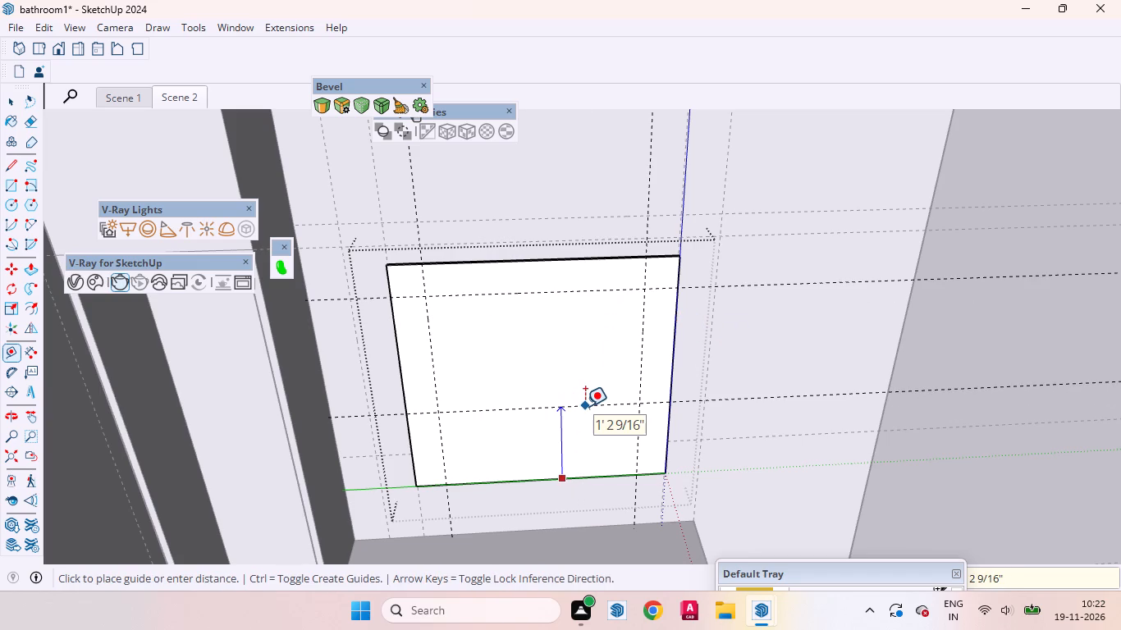
key(5)
key(Return)
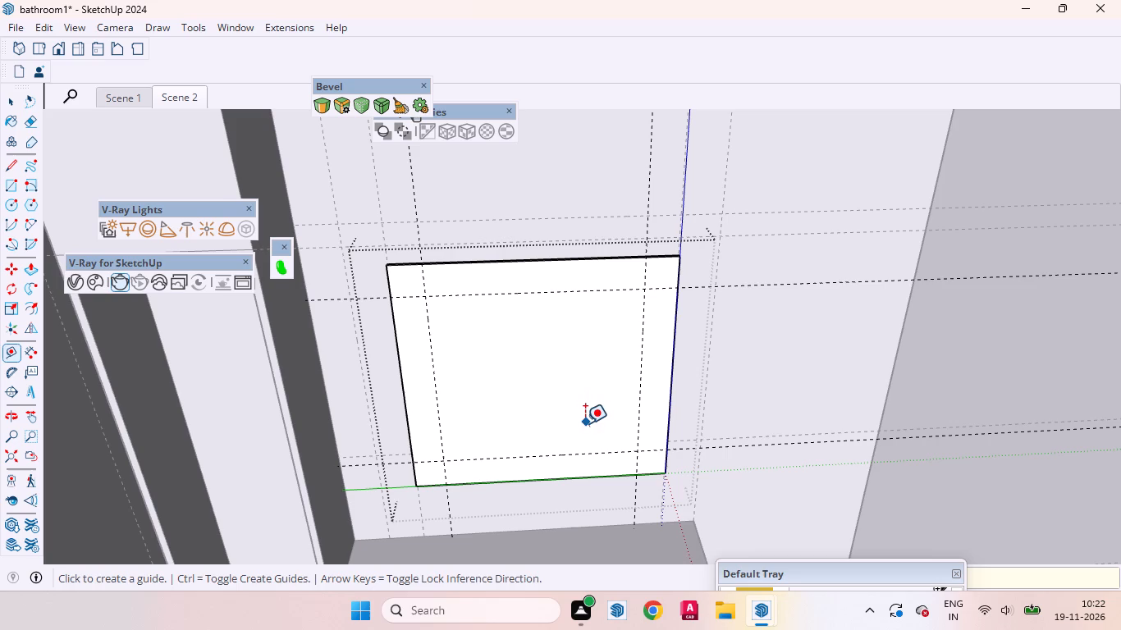
key(space)
Draw tangent arcs across all four corners of the panel's front face, between the points where the 5" guides meet its edges.
key(a)
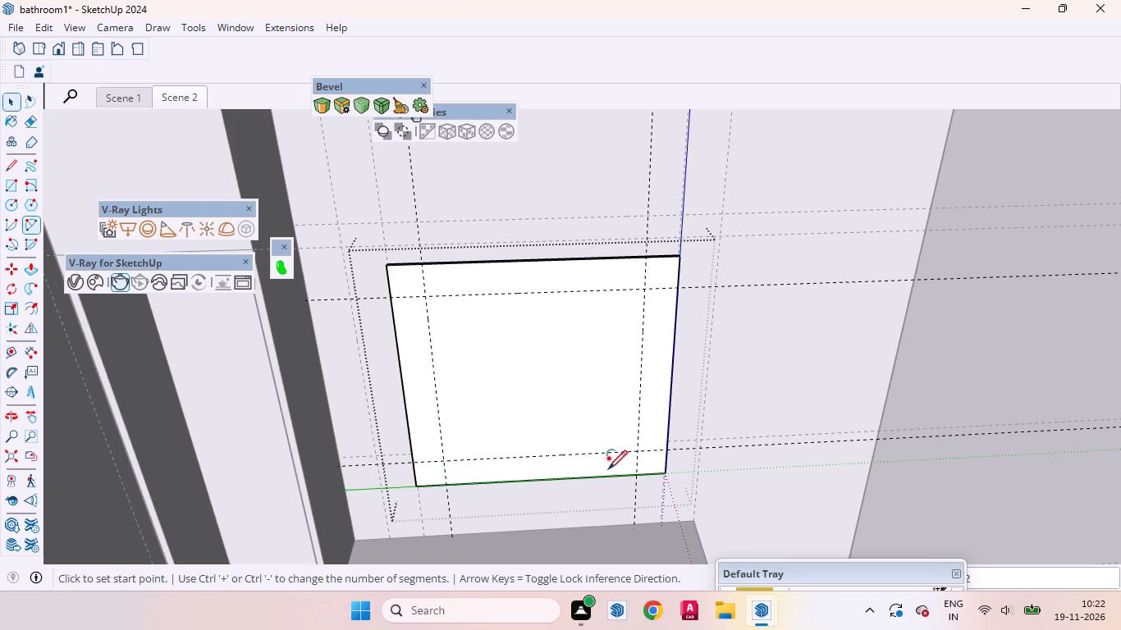
click(676, 289)
double_click(645, 258)
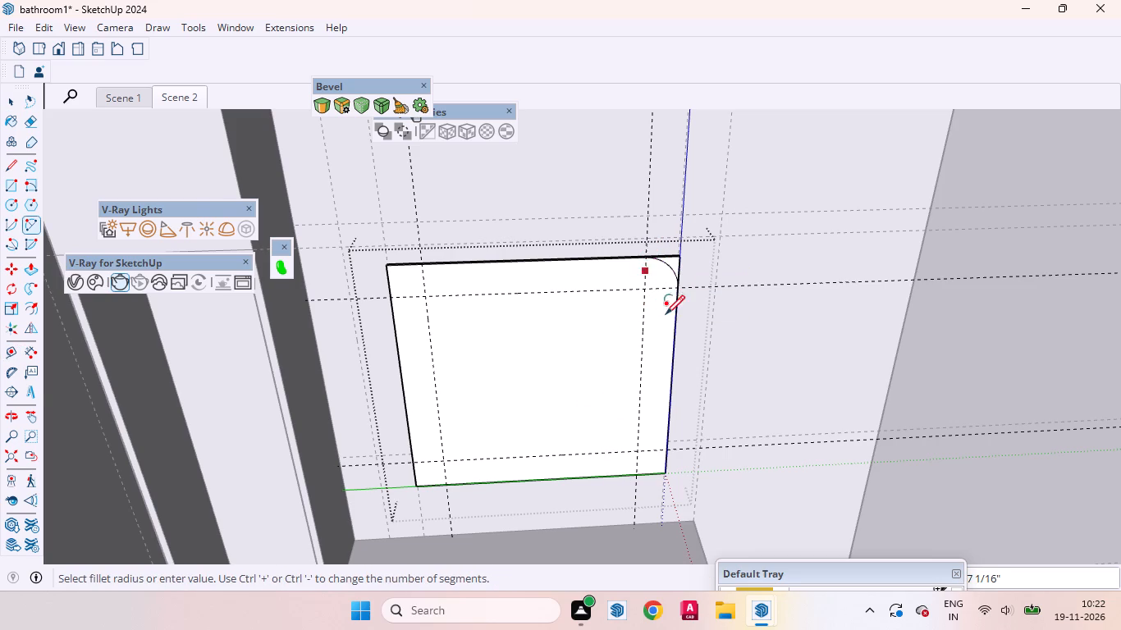
scroll(661, 477, up, 4)
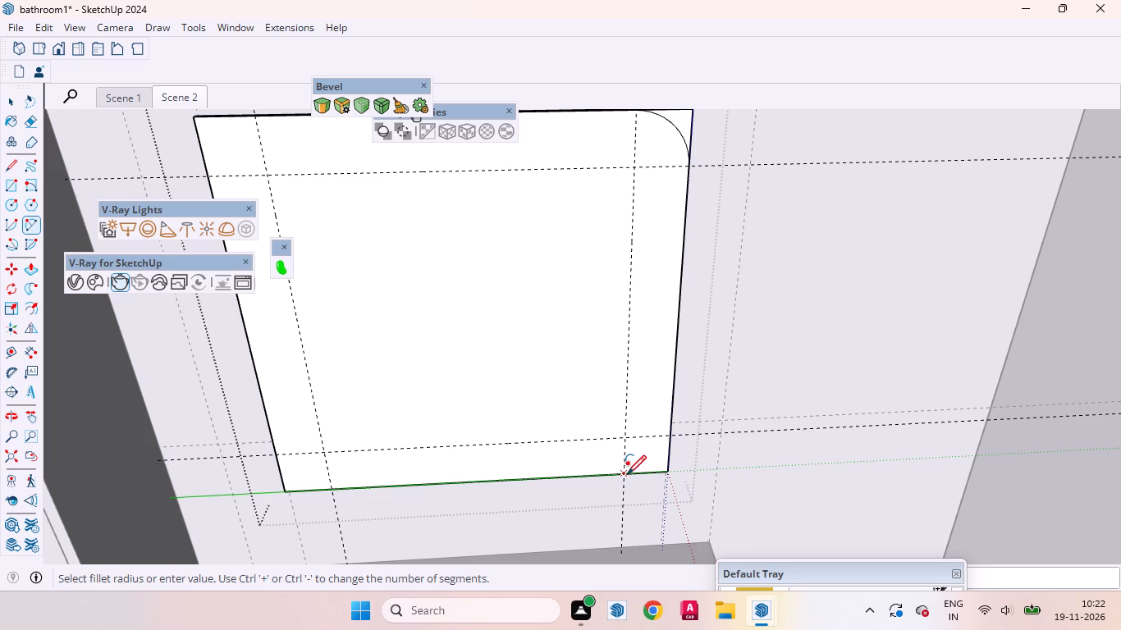
click(627, 474)
double_click(666, 437)
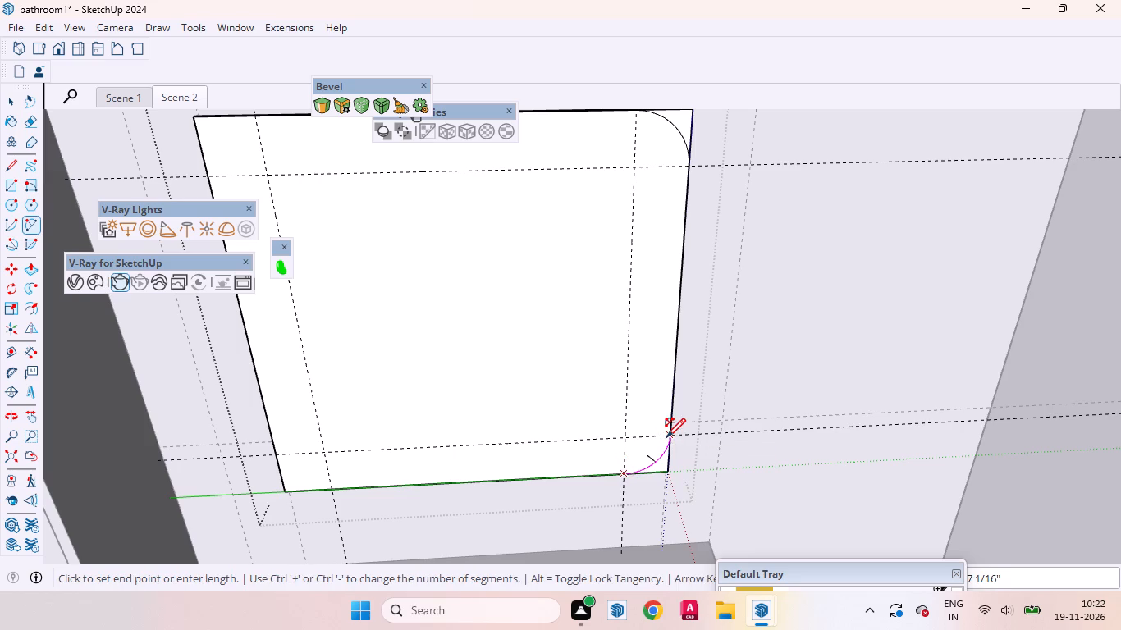
click(331, 488)
double_click(277, 453)
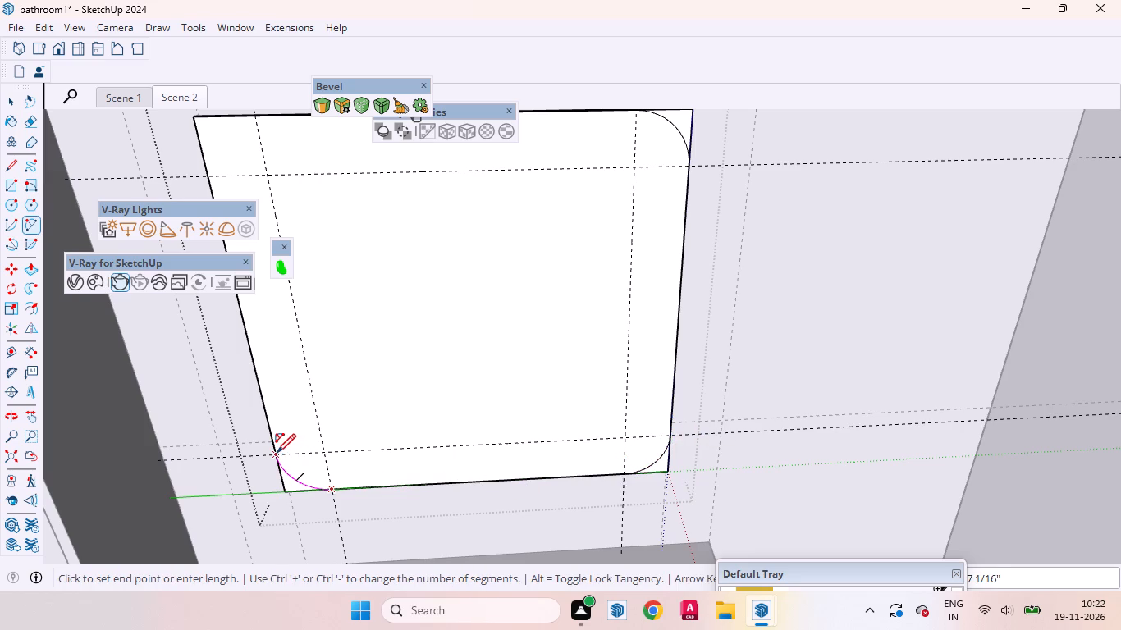
scroll(512, 534, down, 4)
scroll(330, 312, up, 3)
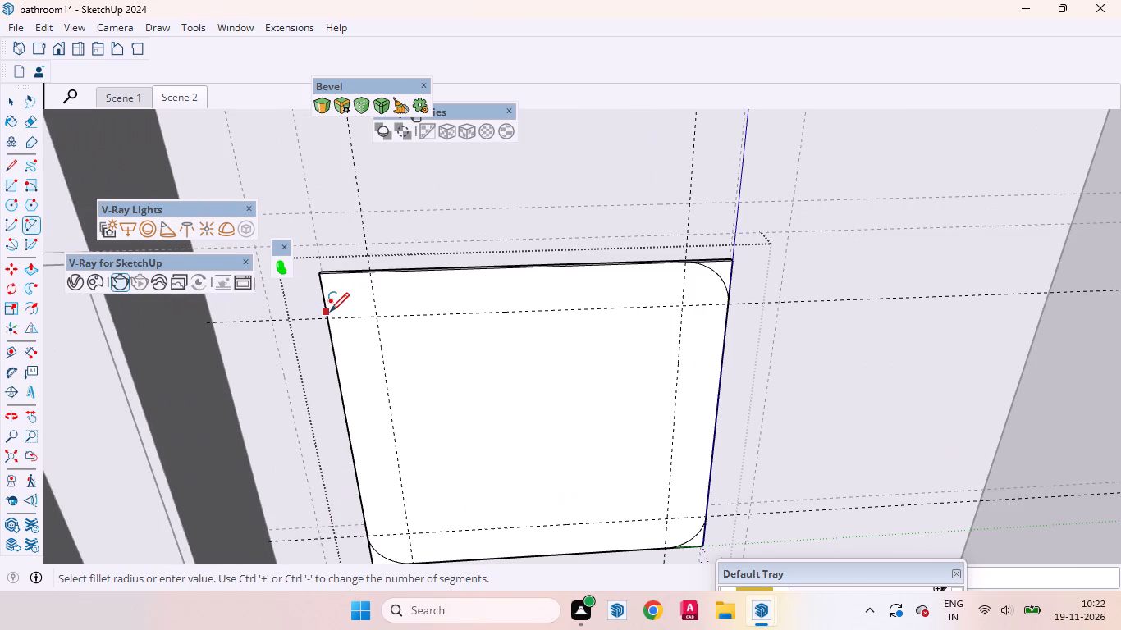
click(329, 319)
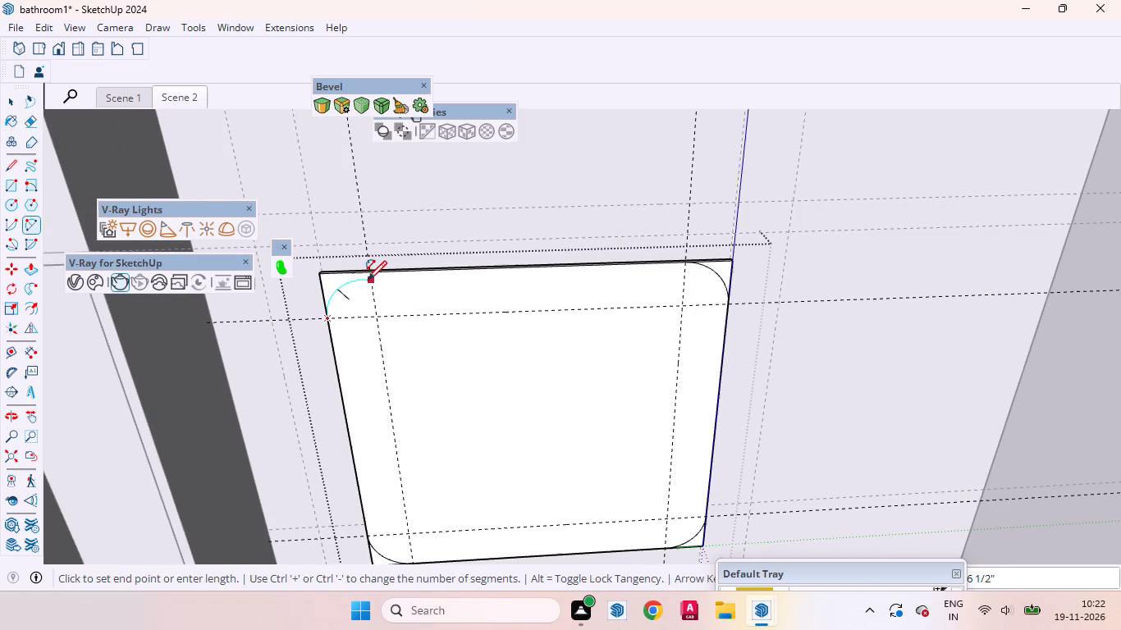
double_click(368, 274)
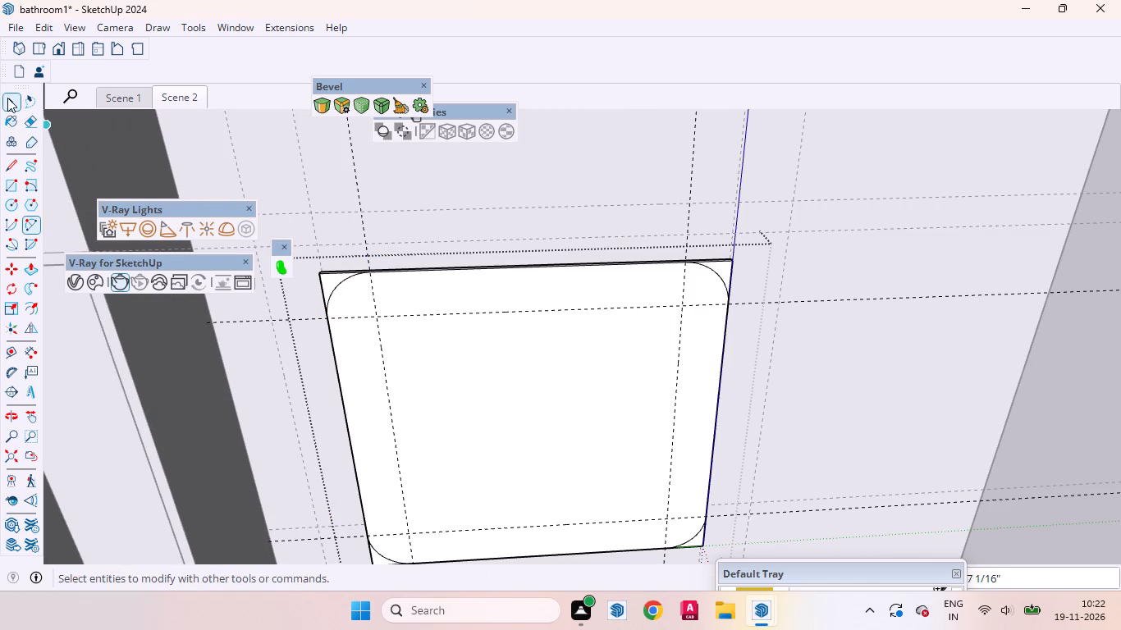
Push the corner sliver outside the arc at the wall panel's top right corner back through the panel's thickness.
click(6, 97)
scroll(777, 268, up, 6)
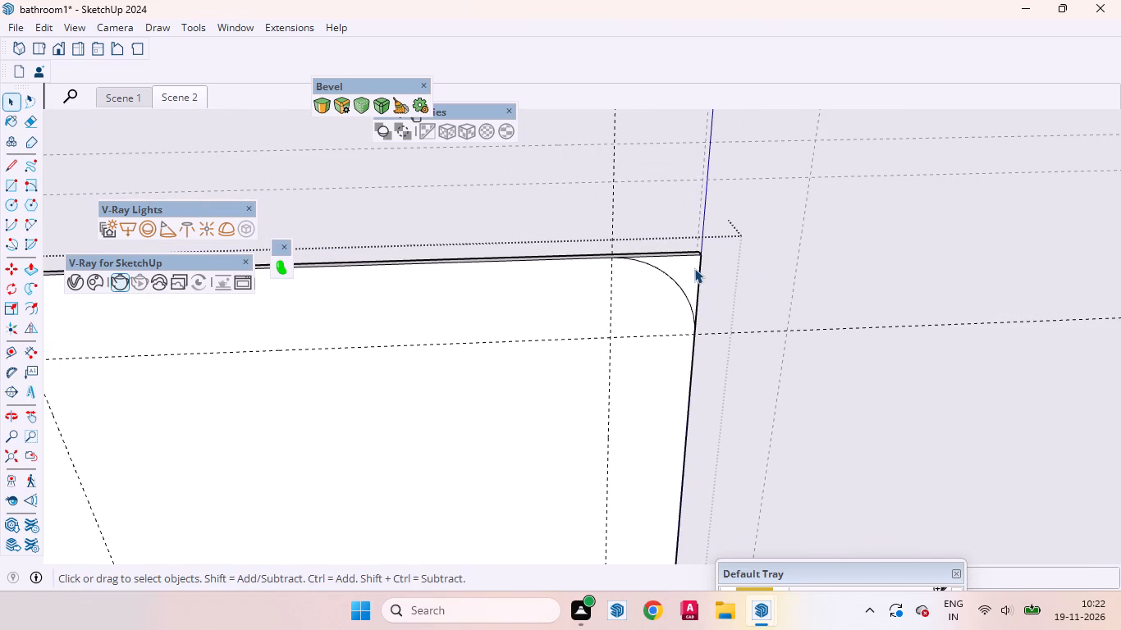
click(694, 268)
key(p)
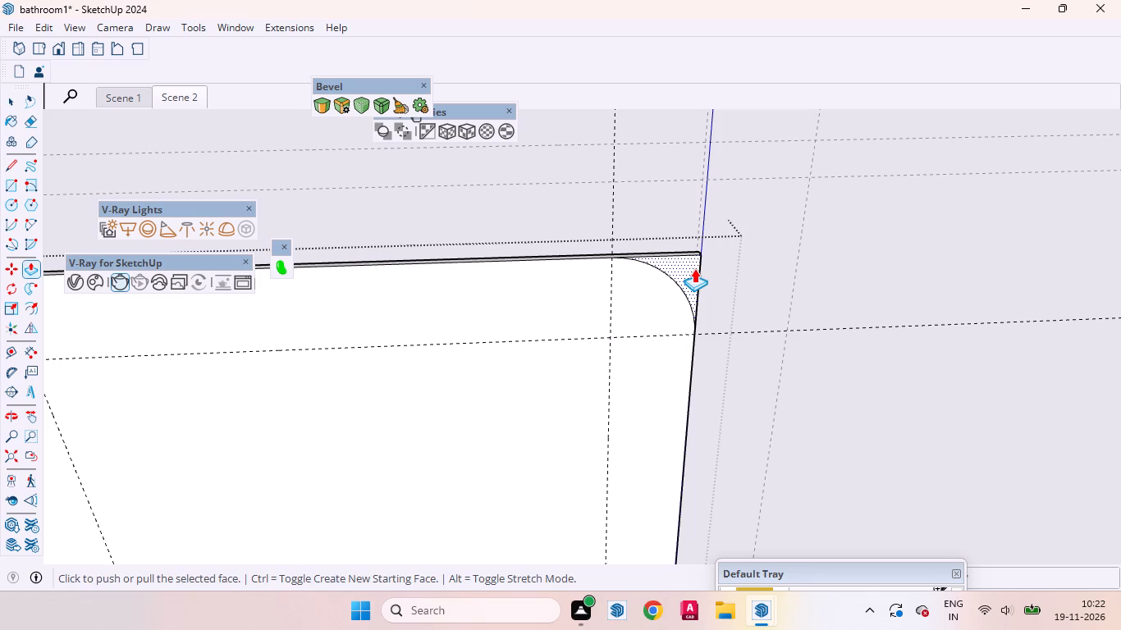
scroll(697, 267, up, 3)
click(689, 270)
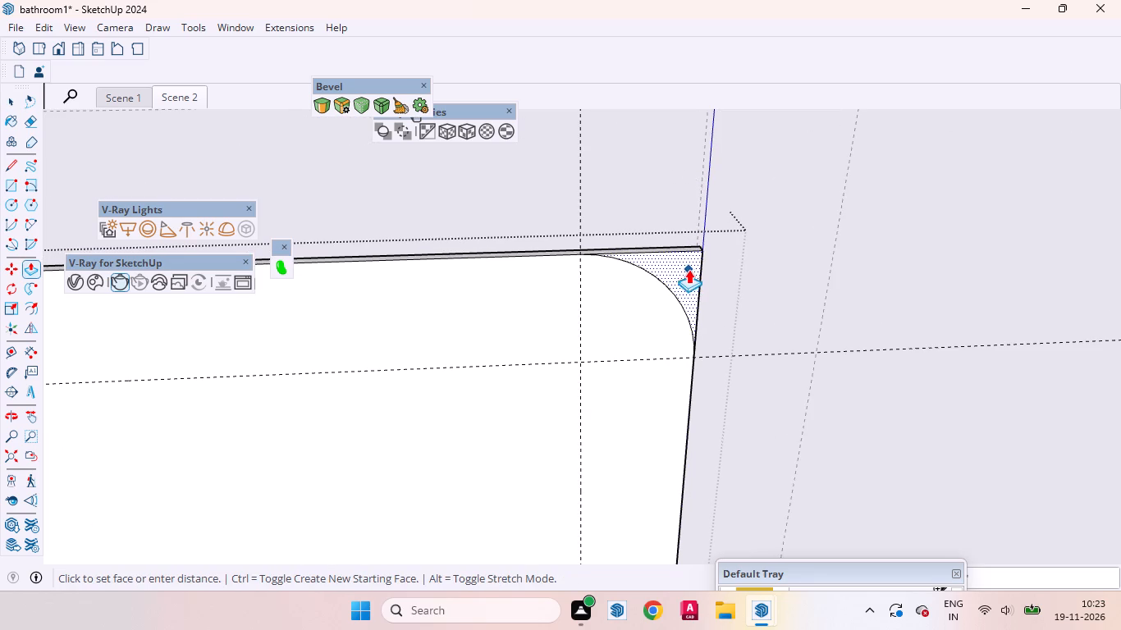
click(686, 250)
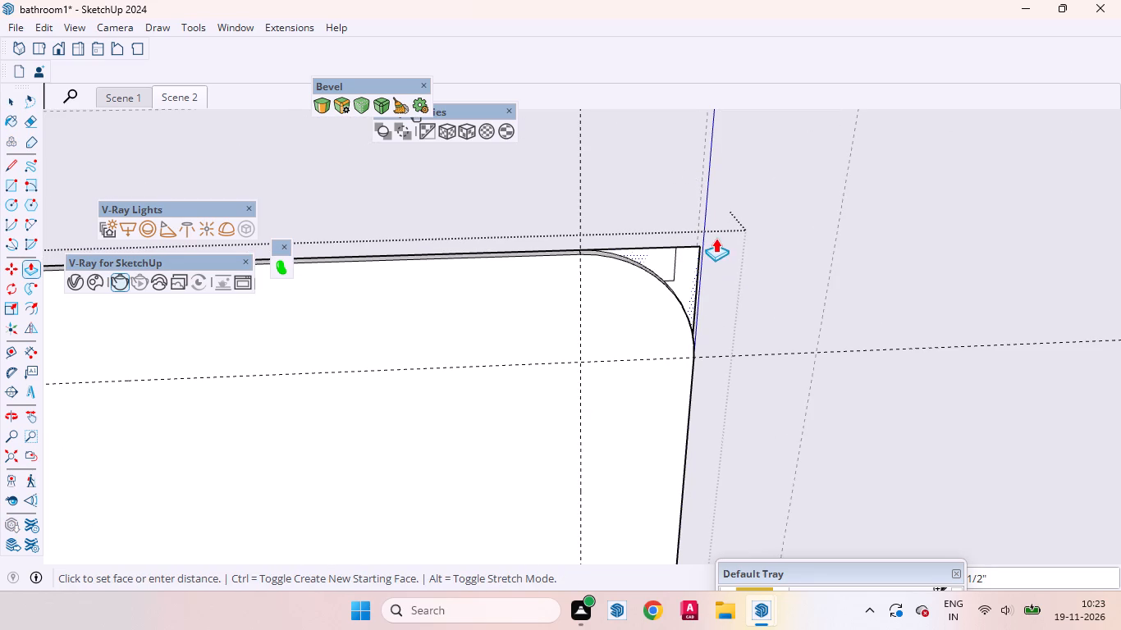
Erase the four leftover edges outside the arc at the panel's top right corner.
scroll(738, 259, up, 6)
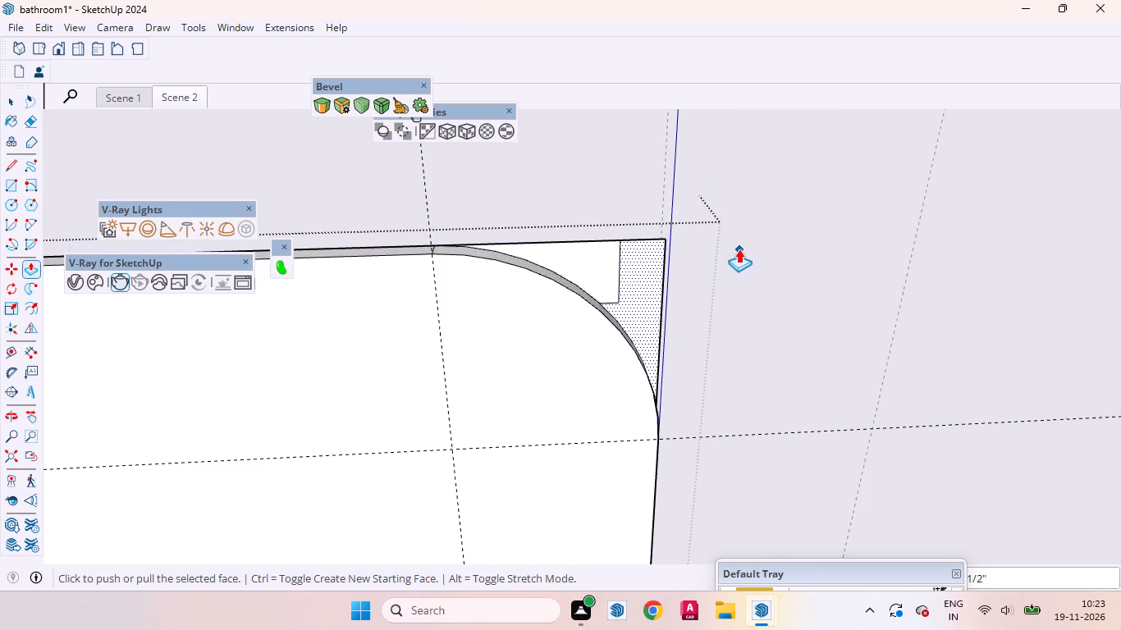
middle_drag(737, 251, 657, 295)
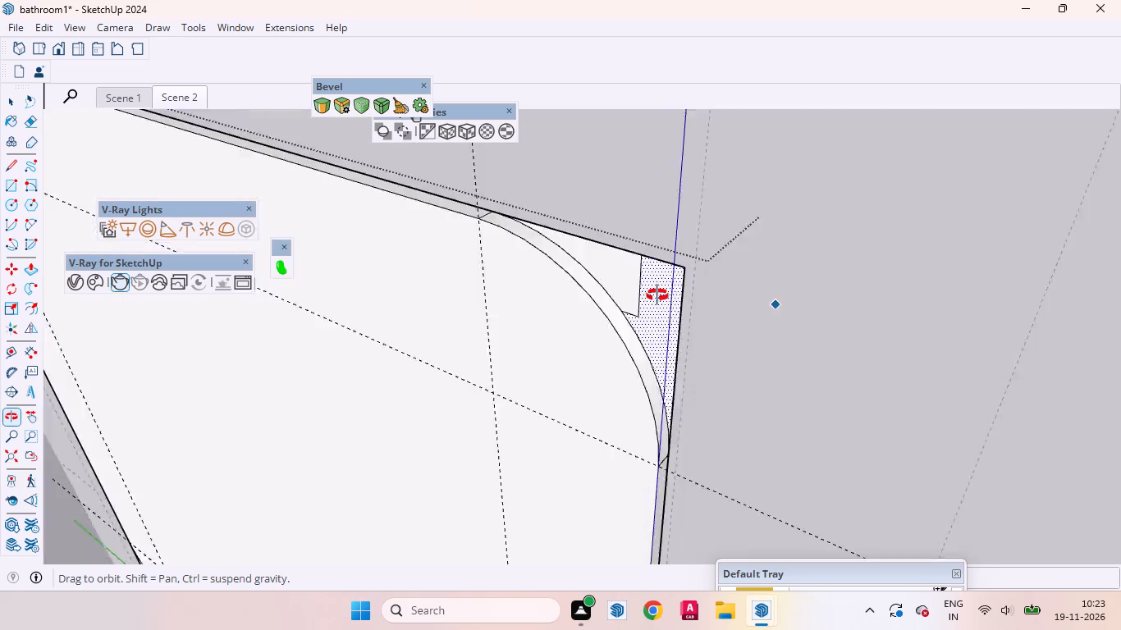
middle_drag(657, 295, 708, 306)
scroll(666, 263, up, 3)
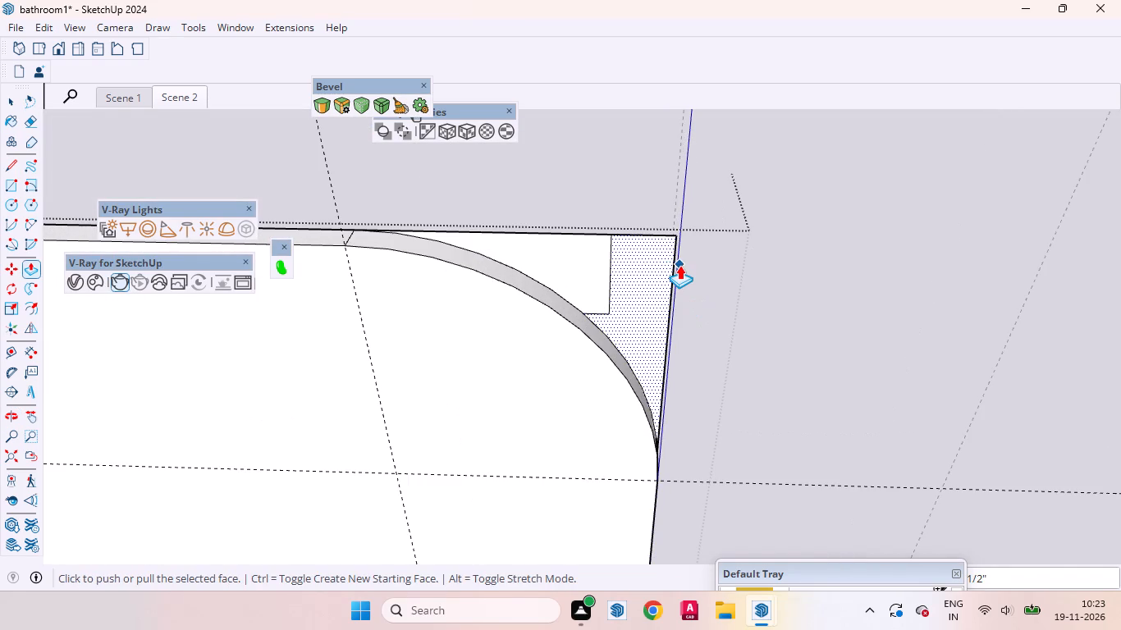
key(space)
click(677, 264)
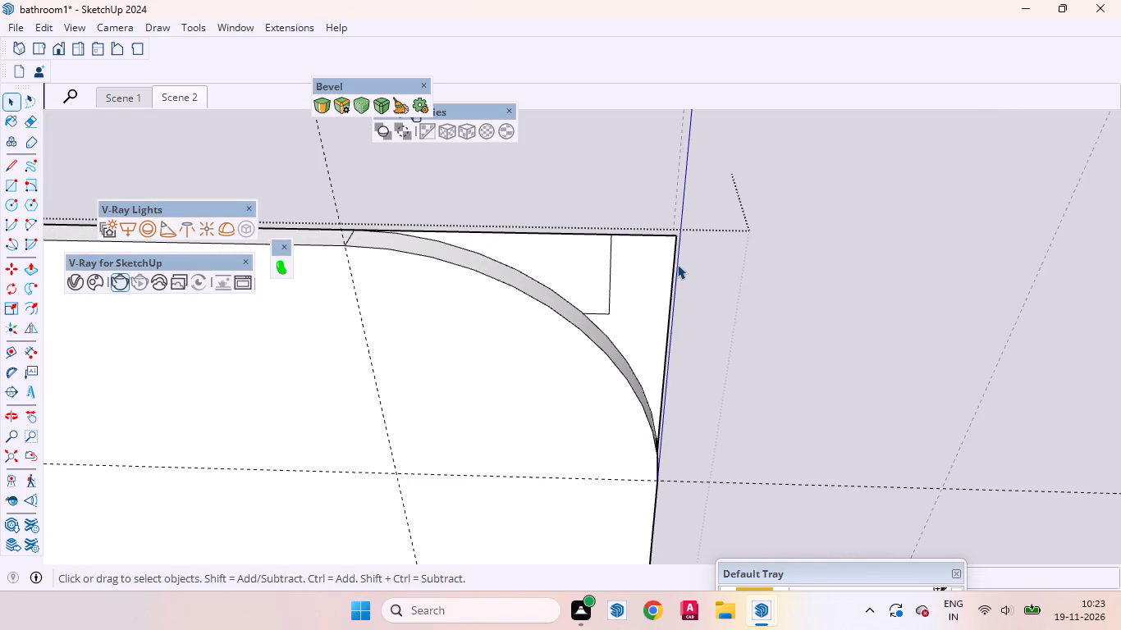
click(672, 264)
right_click(672, 264)
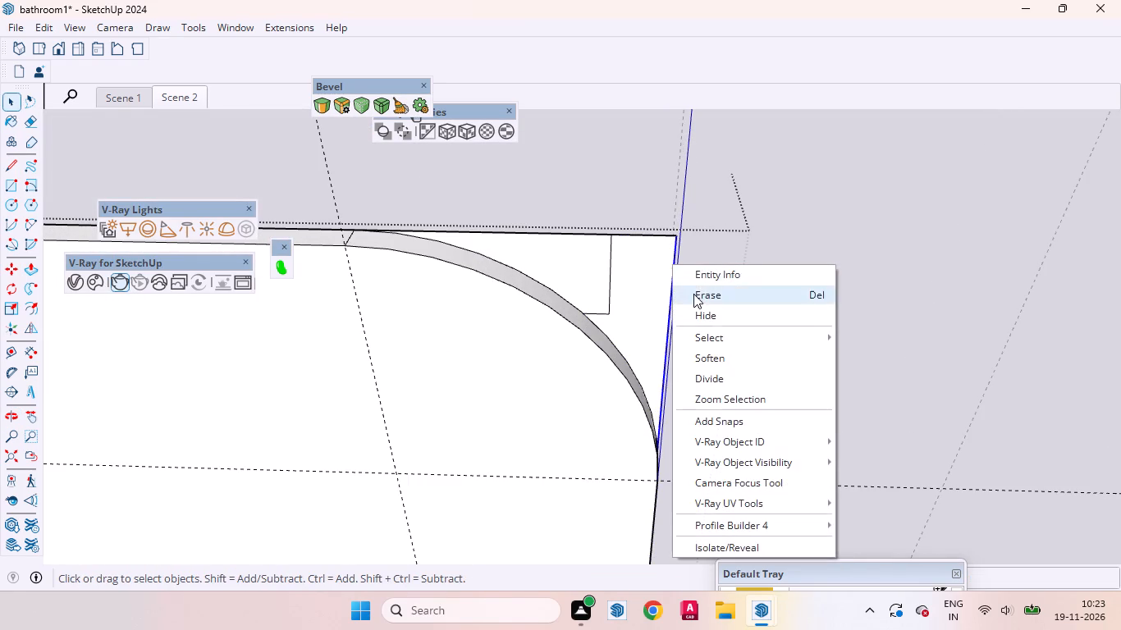
click(693, 296)
click(612, 264)
right_click(612, 264)
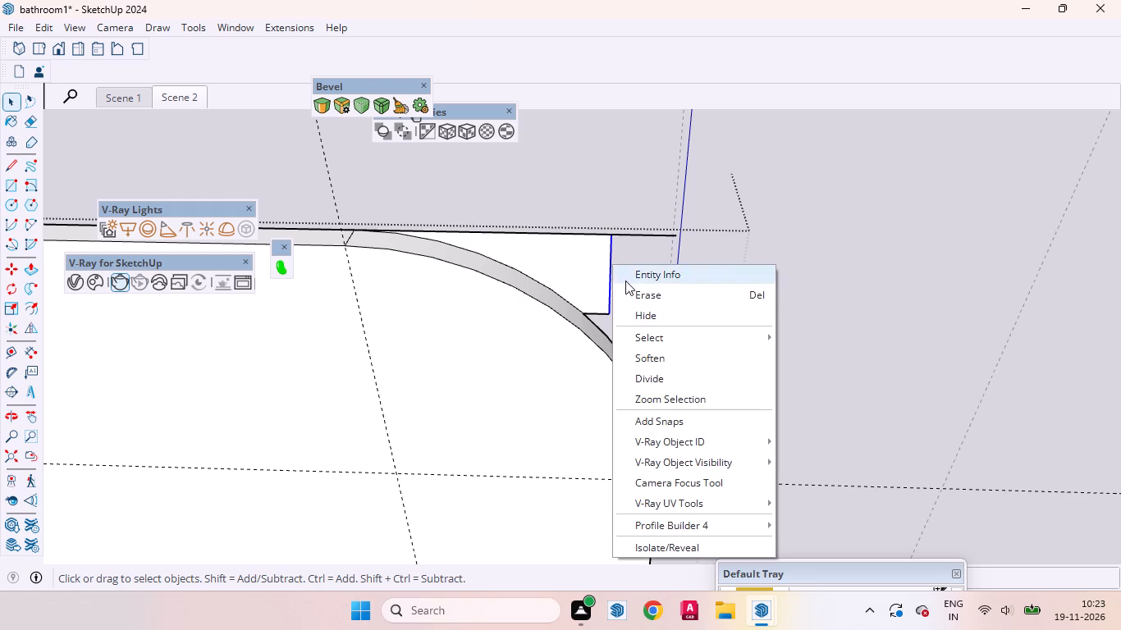
click(630, 290)
click(606, 313)
right_click(604, 315)
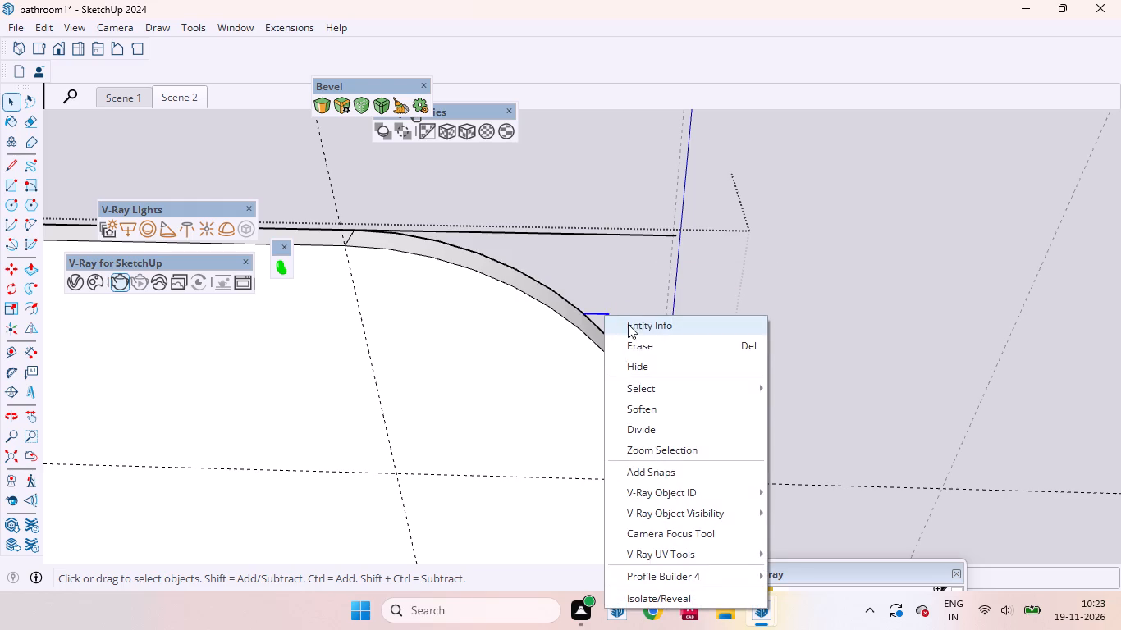
click(634, 342)
click(636, 237)
right_click(636, 236)
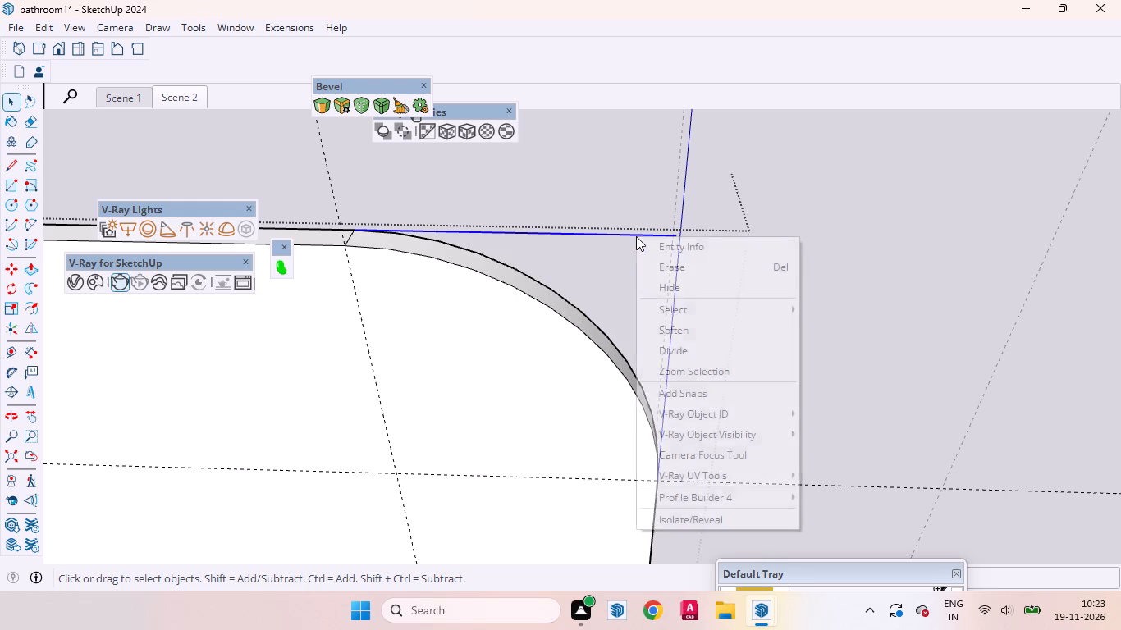
click(661, 267)
Repeat the same Push/Pull on the corner sliver outside the arc at the panel's bottom right corner.
scroll(576, 189, down, 13)
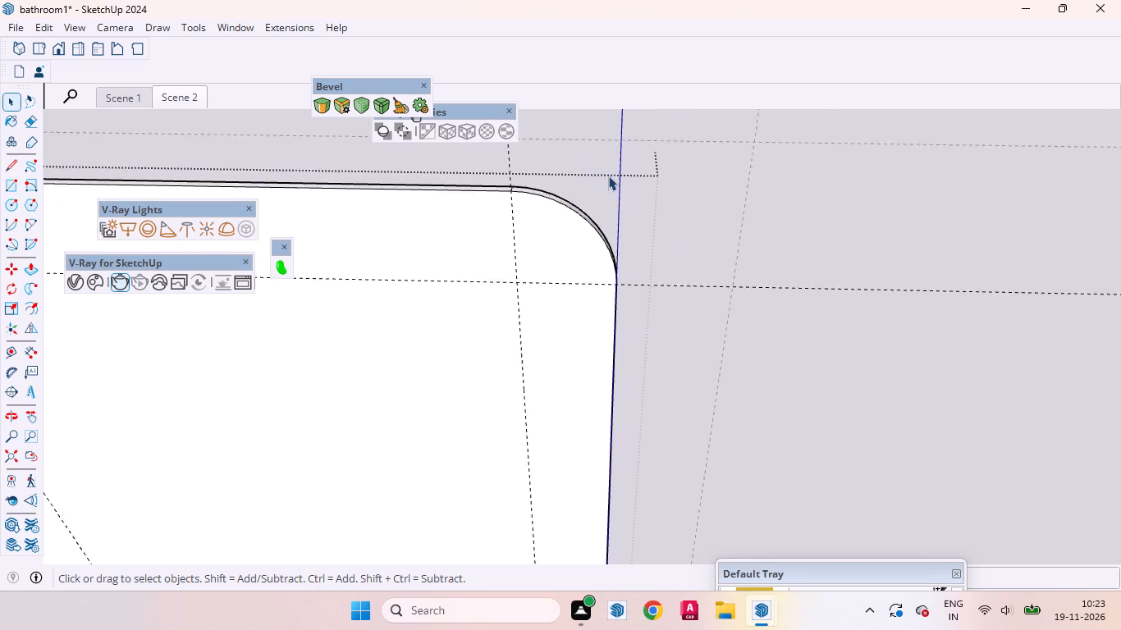
scroll(608, 176, down, 9)
scroll(598, 408, up, 12)
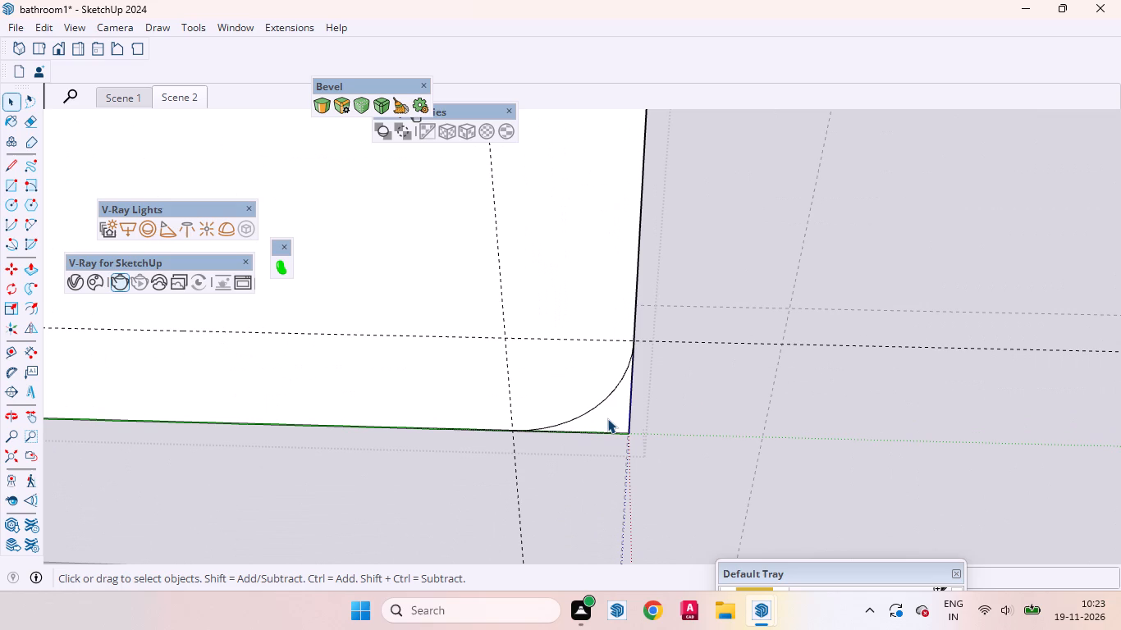
click(607, 418)
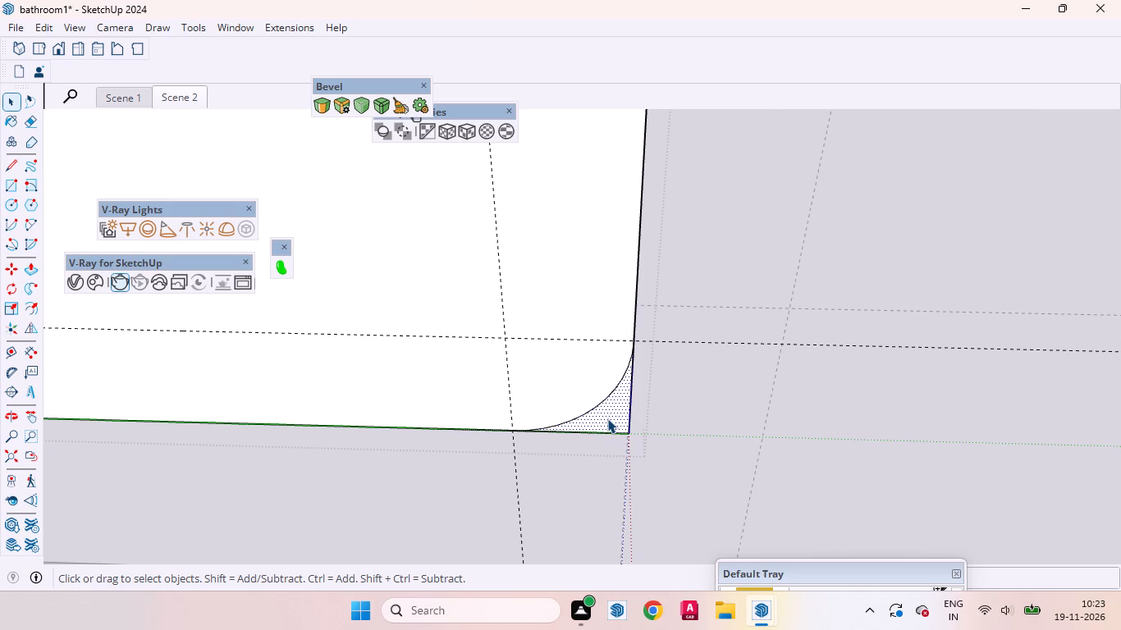
click(37, 266)
scroll(757, 438, up, 7)
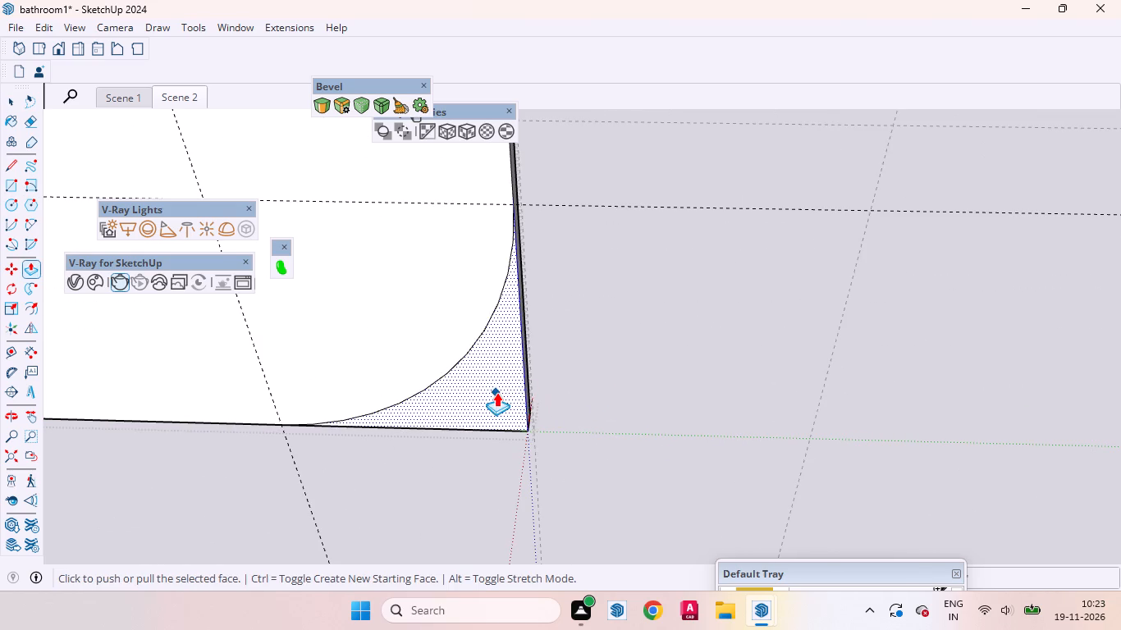
double_click(496, 392)
Repeat the same Push/Pull on the corner sliver outside the arc at the panel's bottom left corner.
scroll(945, 408, down, 12)
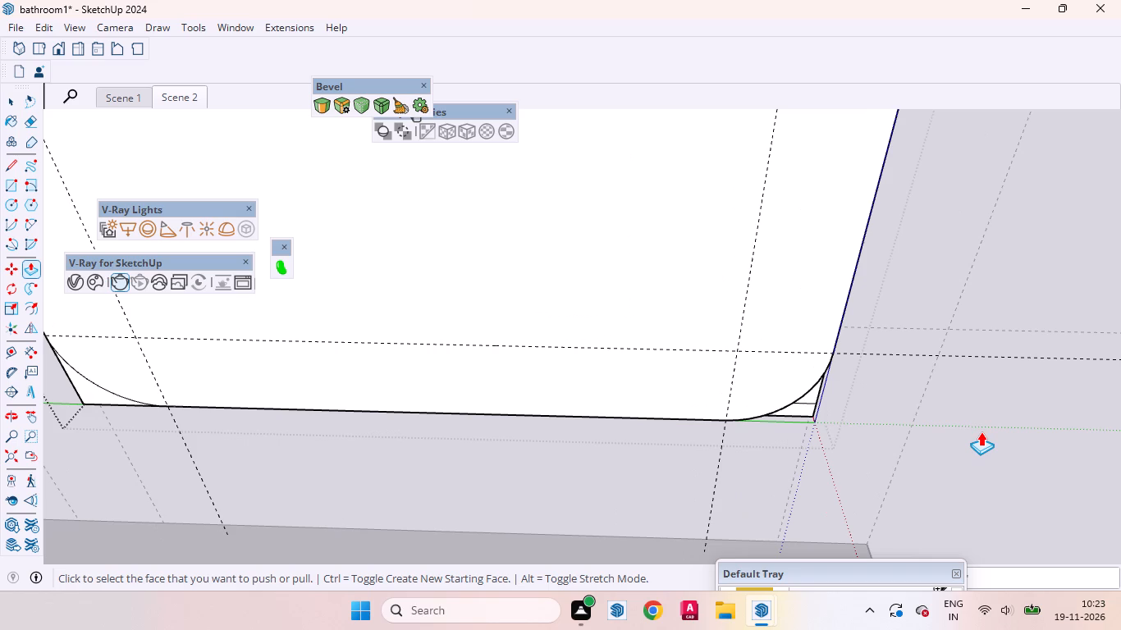
scroll(986, 416, down, 1)
scroll(986, 416, up, 1)
scroll(986, 416, down, 9)
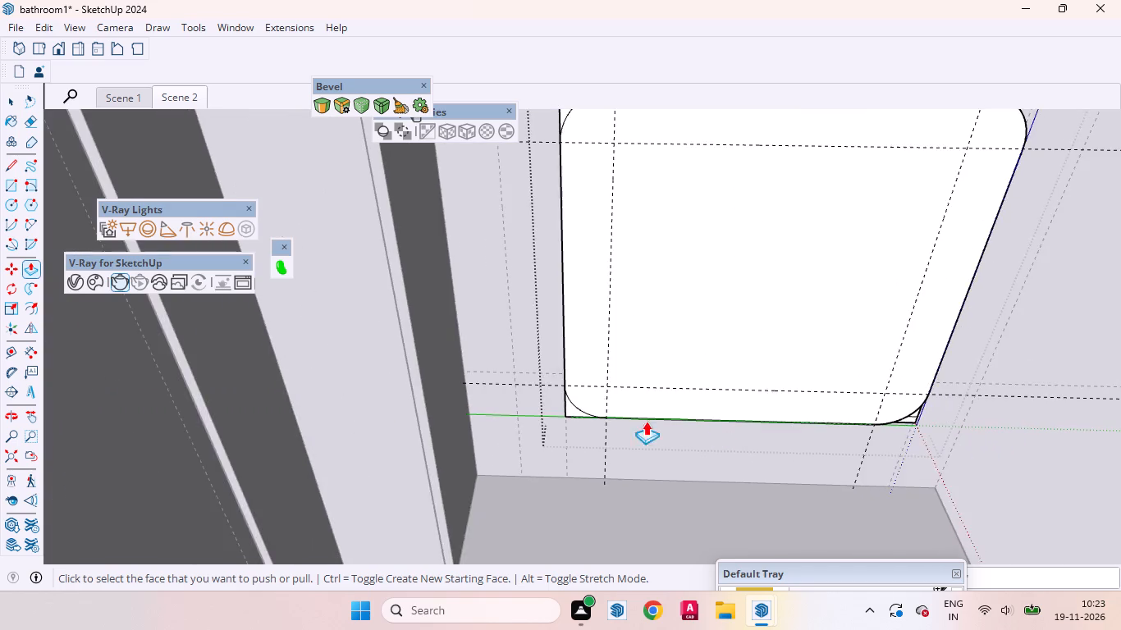
scroll(627, 420, up, 15)
double_click(565, 413)
Repeat the same Push/Pull on the corner sliver outside the arc at the panel's top left corner.
scroll(568, 450, down, 1)
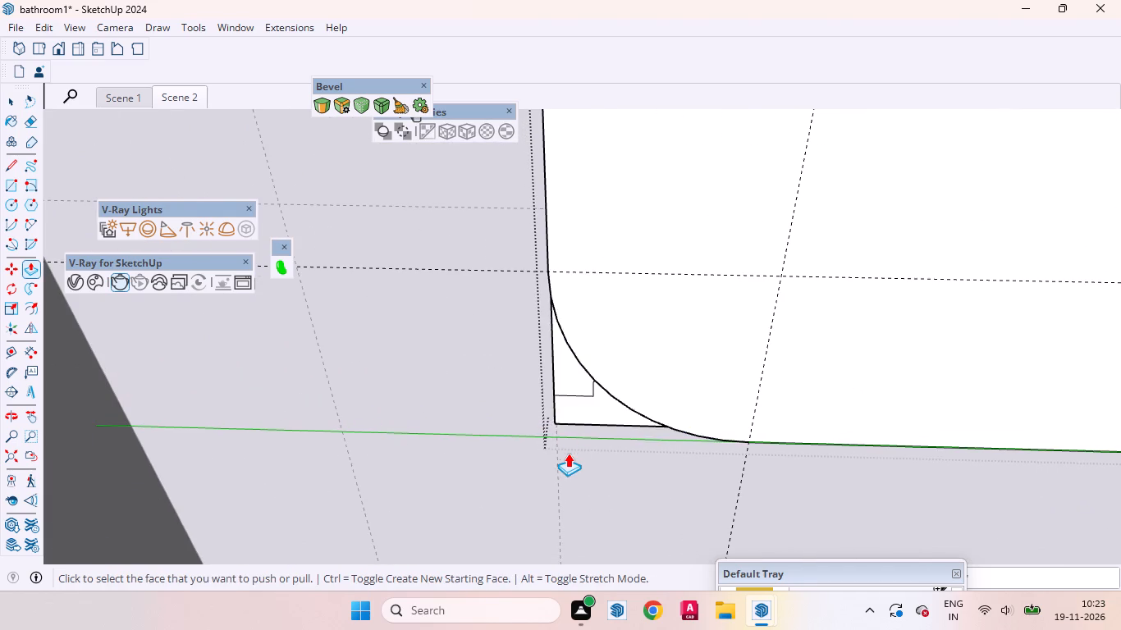
scroll(568, 453, down, 4)
scroll(568, 464, up, 1)
scroll(568, 465, down, 16)
scroll(601, 226, up, 7)
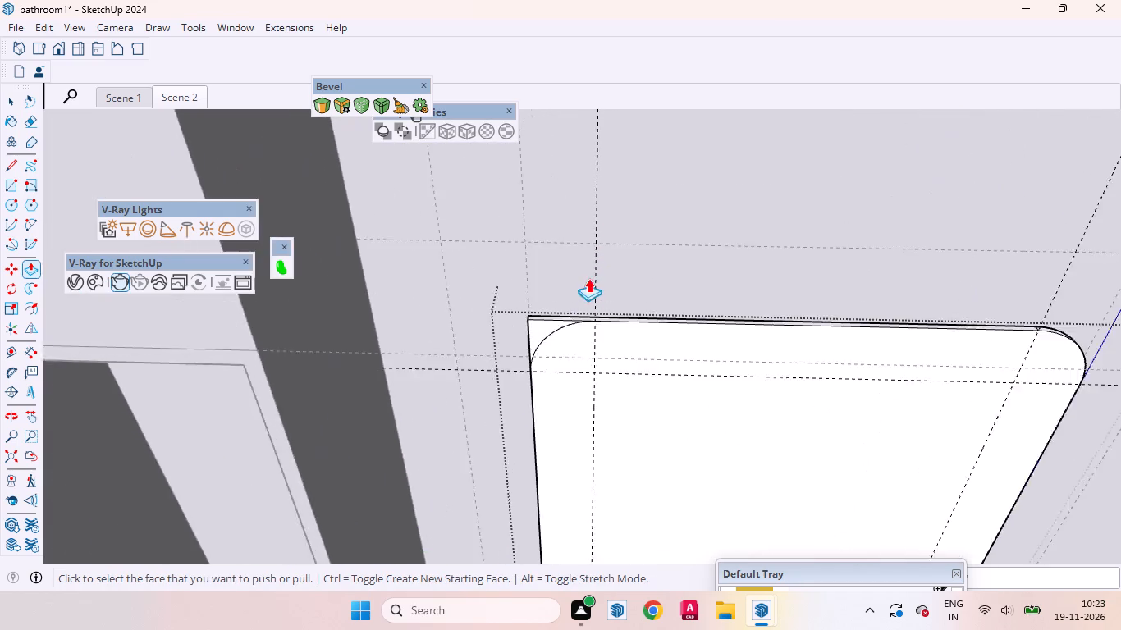
scroll(588, 278, up, 10)
double_click(517, 358)
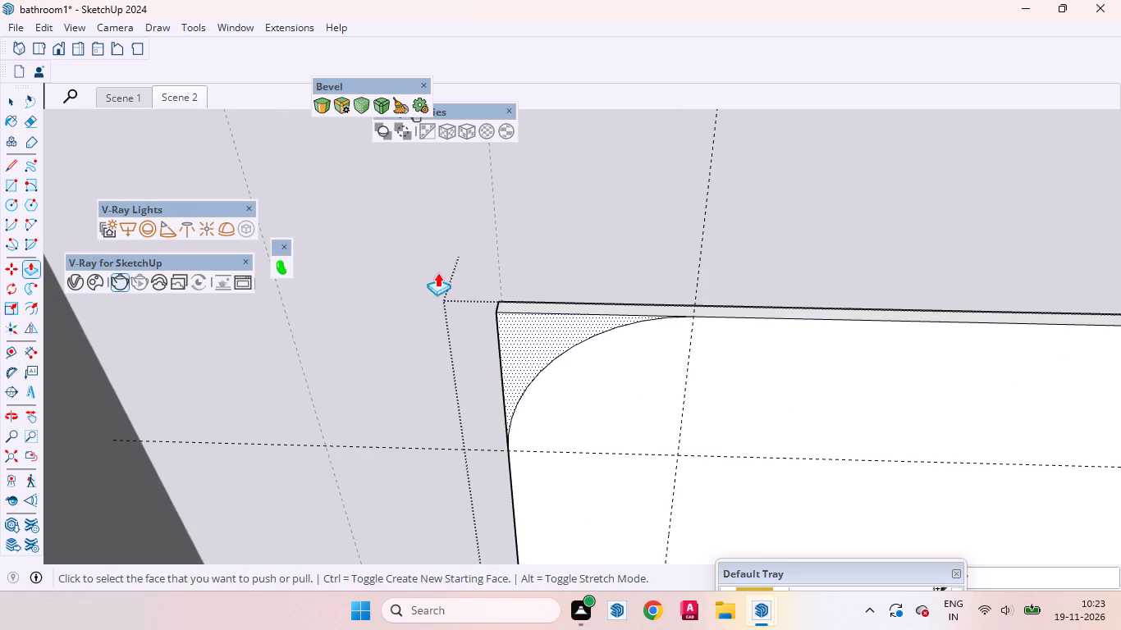
Erase all leftover edges outside the arc at the panel's top left corner with the Eraser.
click(16, 96)
scroll(446, 255, up, 3)
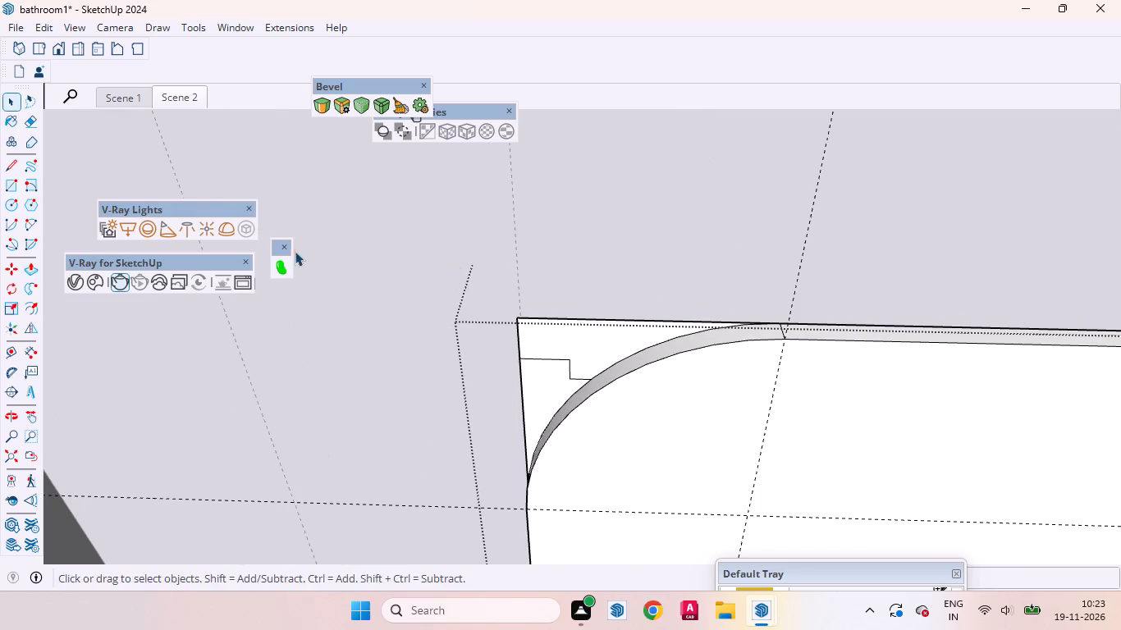
click(33, 121)
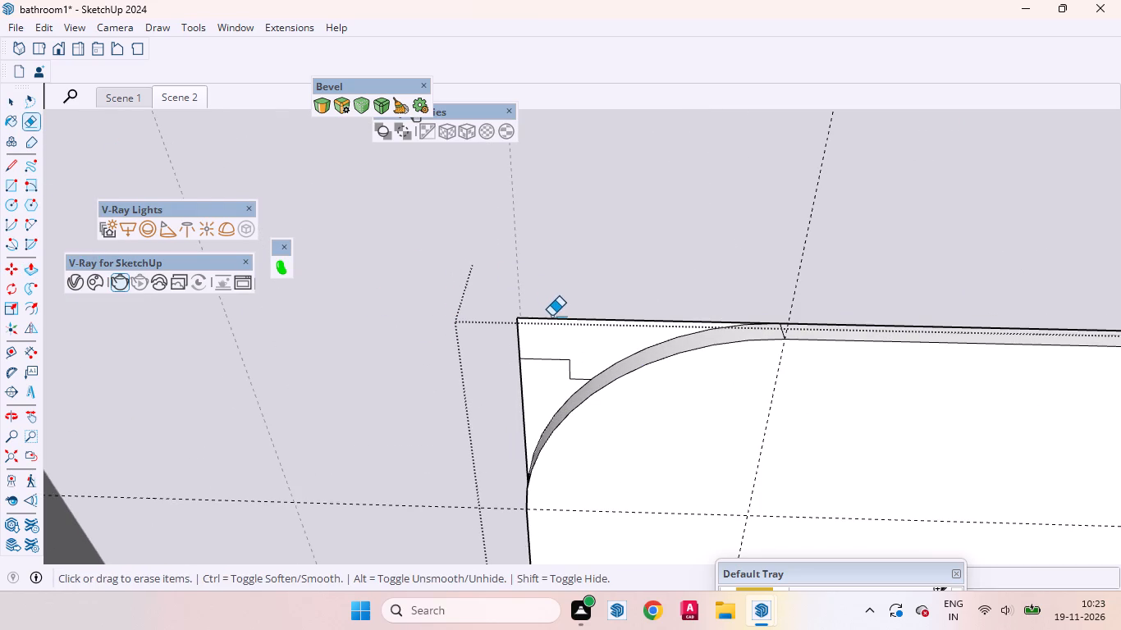
click(552, 316)
click(560, 317)
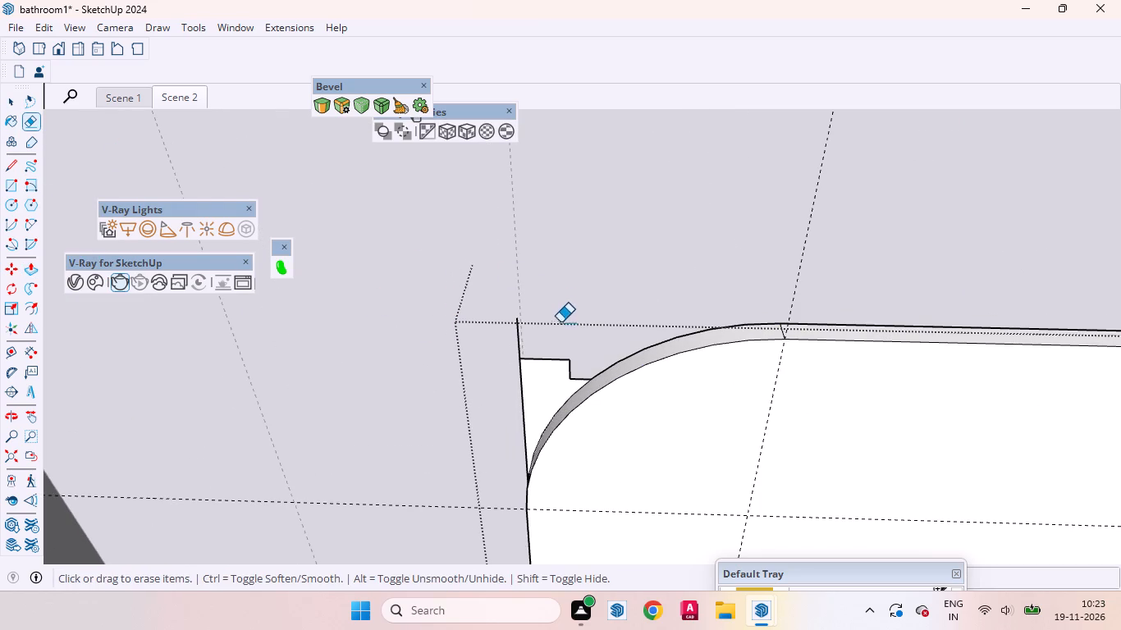
click(558, 358)
click(570, 367)
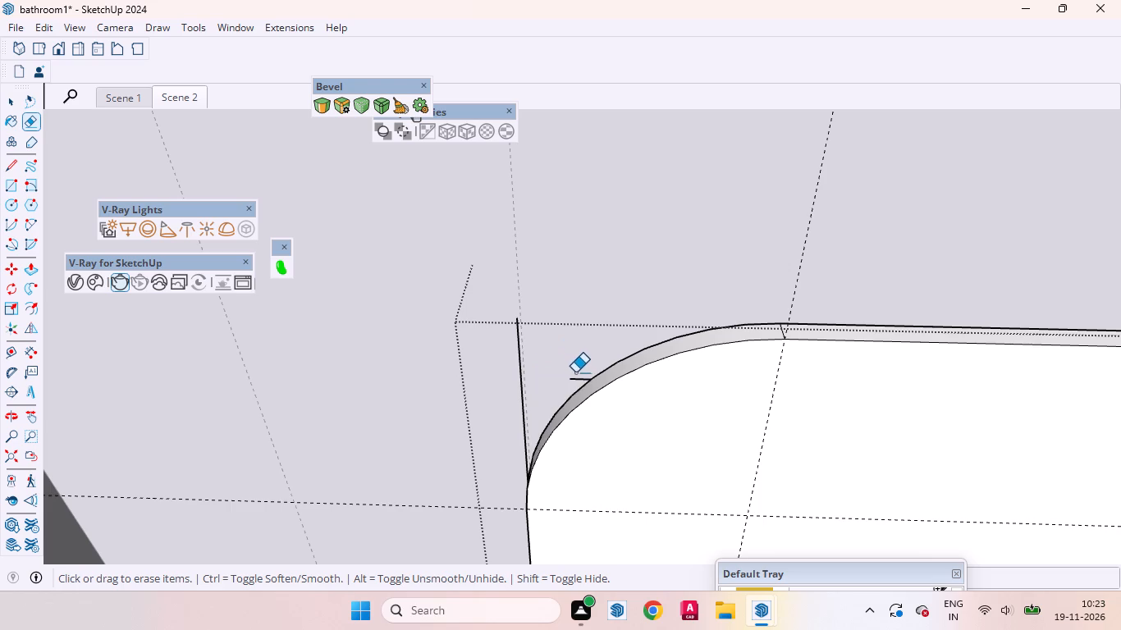
click(579, 377)
scroll(556, 369, up, 3)
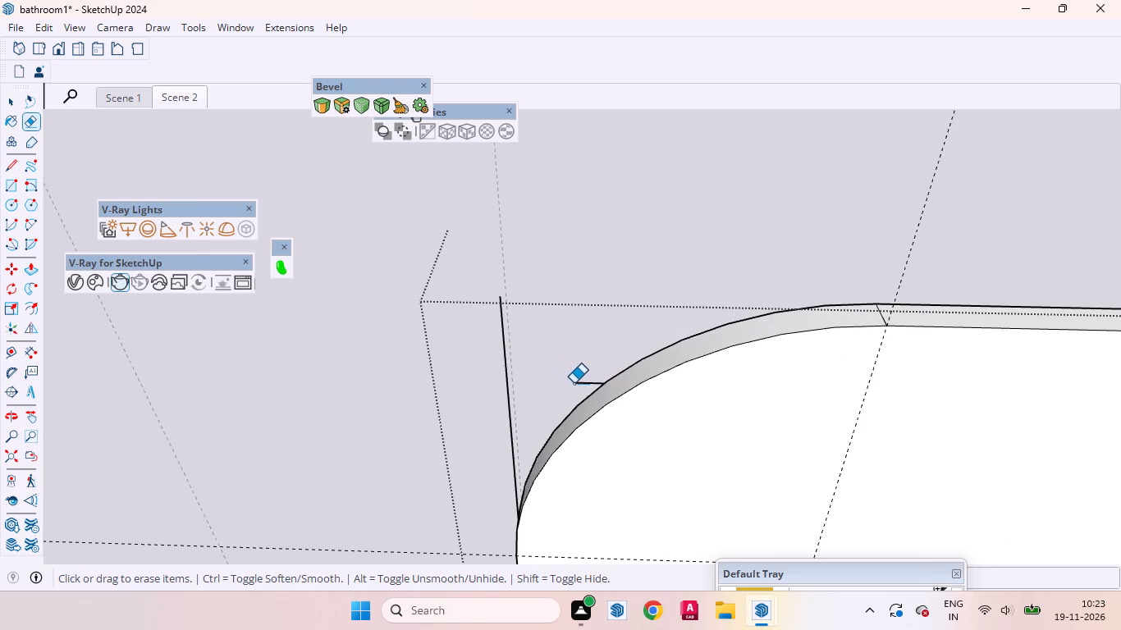
click(588, 380)
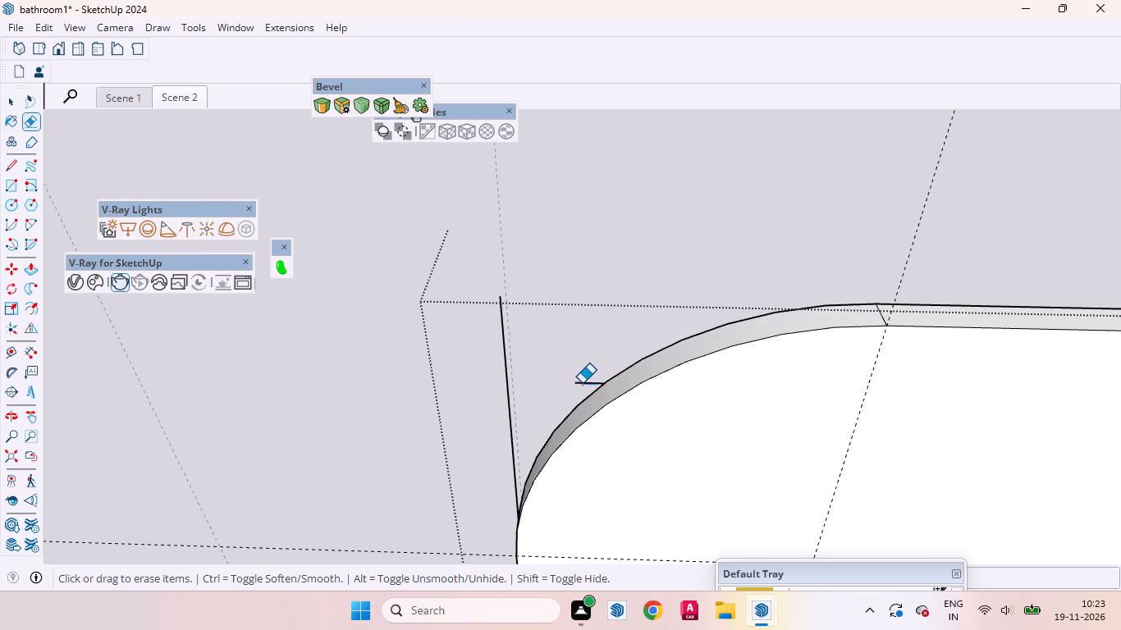
click(582, 383)
click(501, 304)
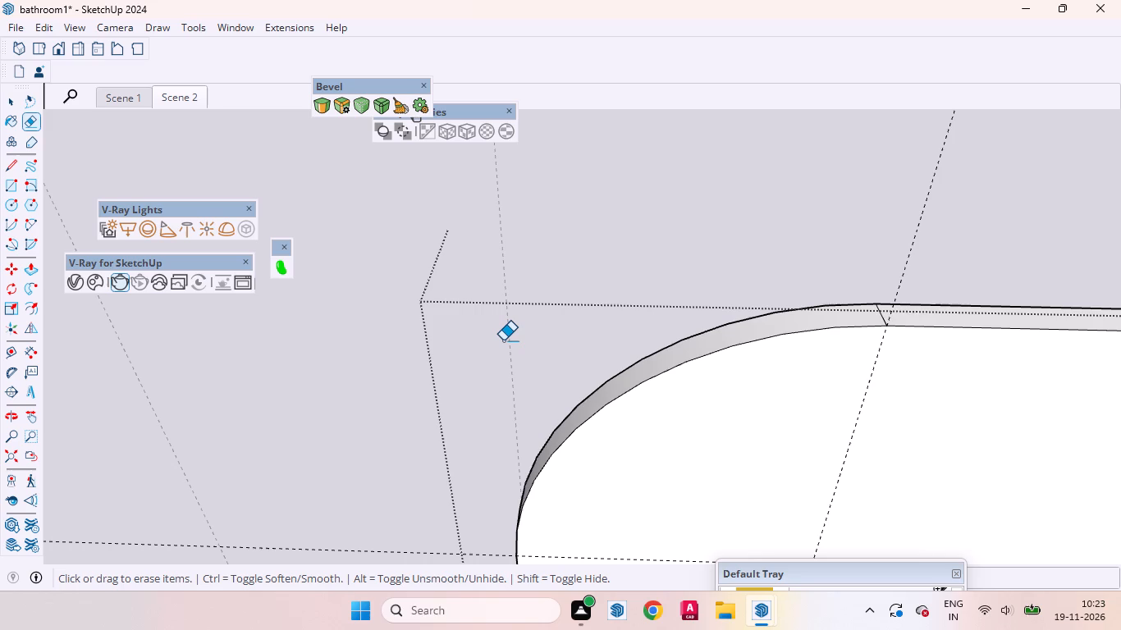
Erase all leftover edges outside the arc at the panel's bottom left corner with the Eraser.
scroll(479, 305, down, 18)
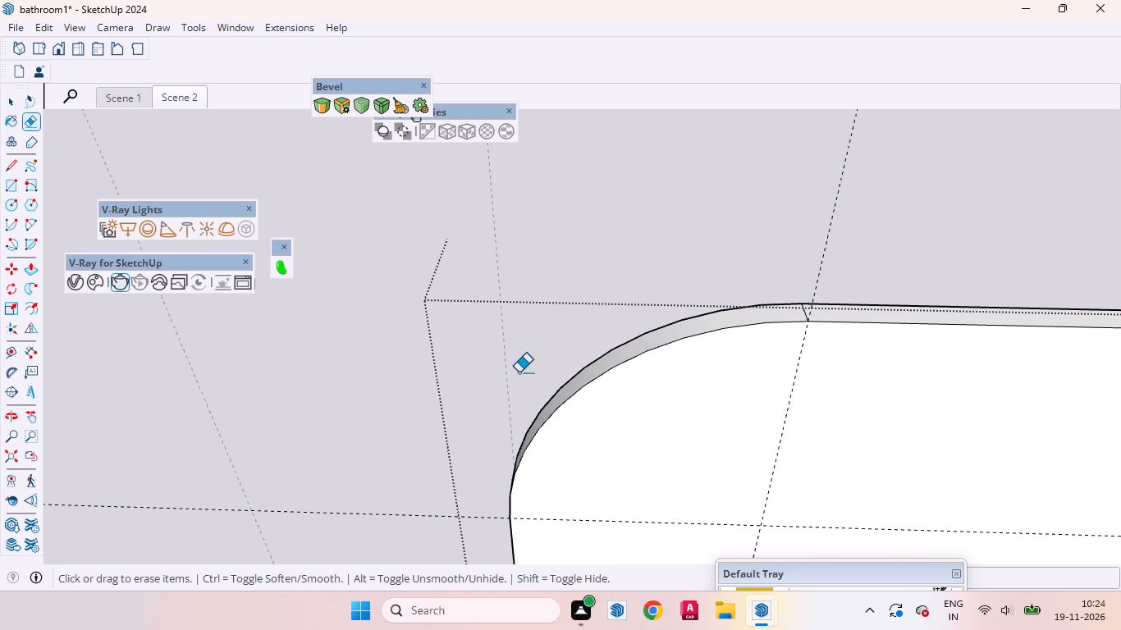
scroll(522, 351, down, 12)
scroll(499, 310, up, 1)
scroll(499, 310, down, 6)
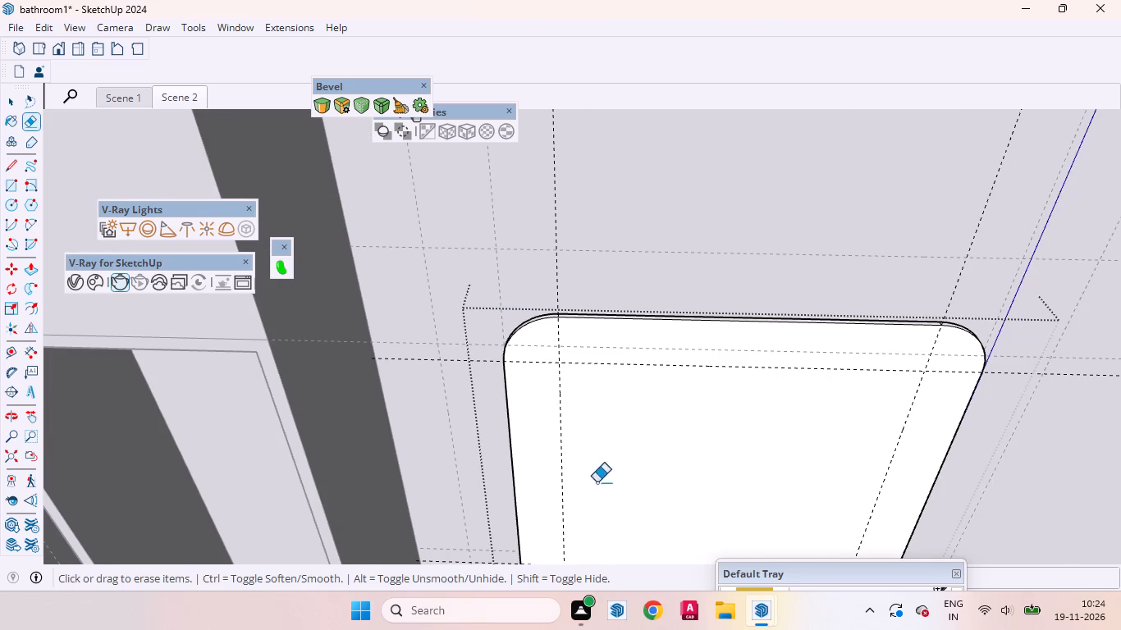
scroll(572, 376, down, 7)
scroll(573, 502, up, 4)
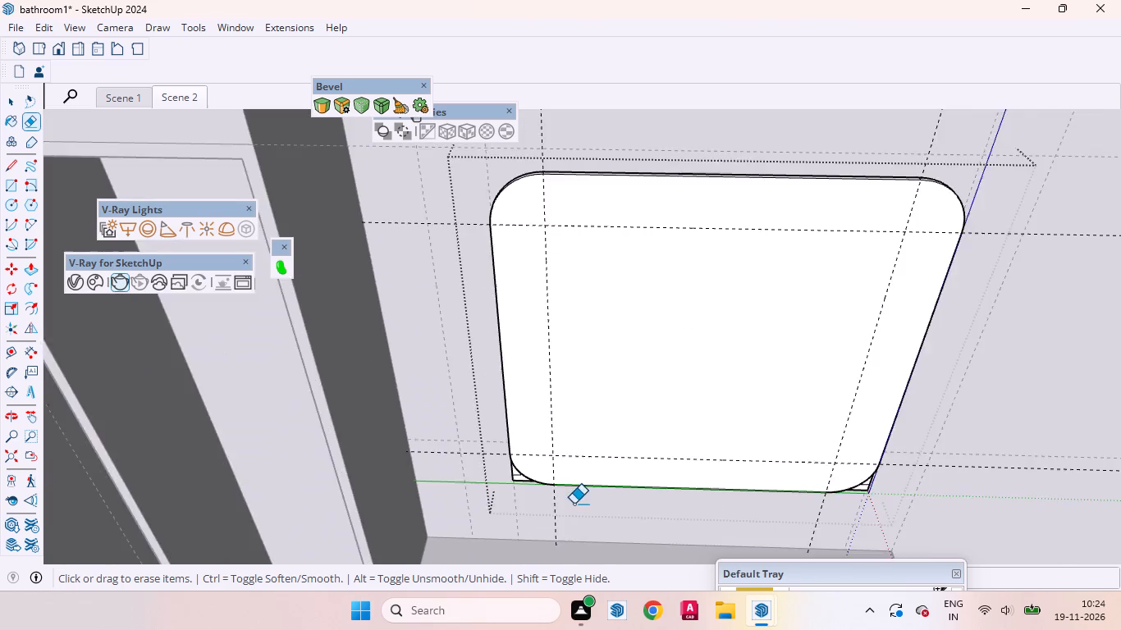
scroll(574, 504, up, 18)
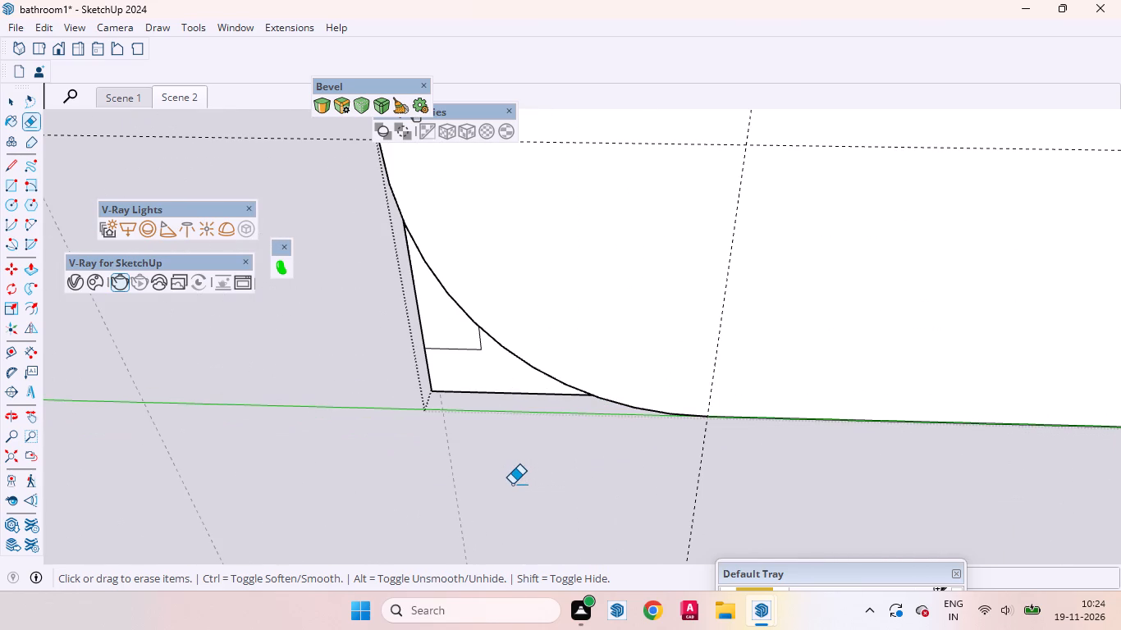
scroll(512, 484, up, 3)
middle_drag(512, 484, 524, 345)
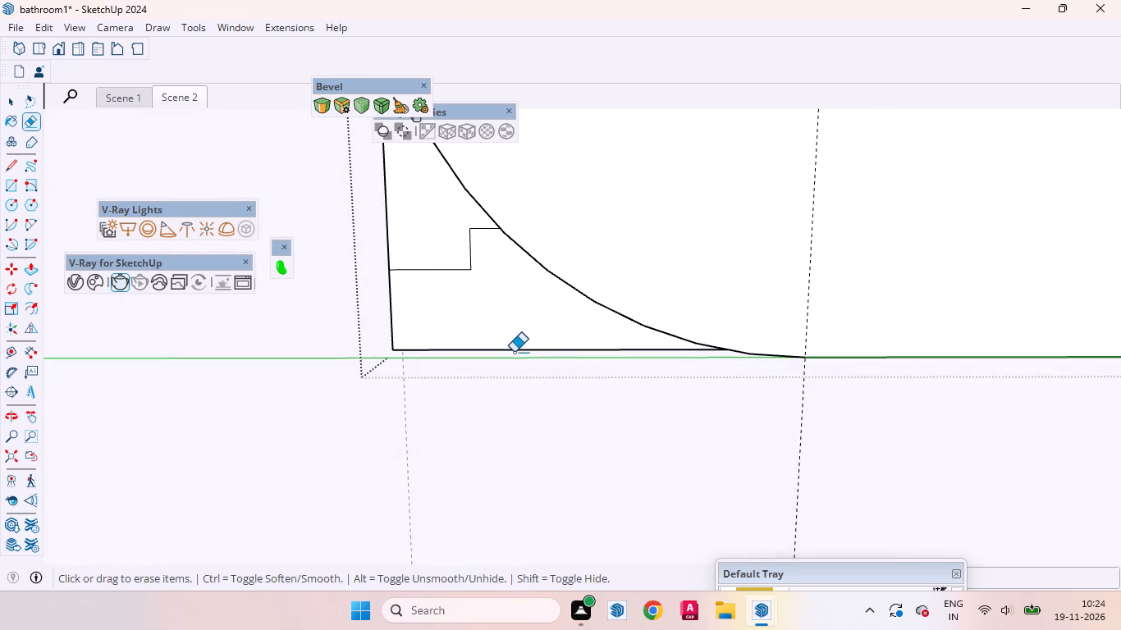
click(514, 350)
click(469, 254)
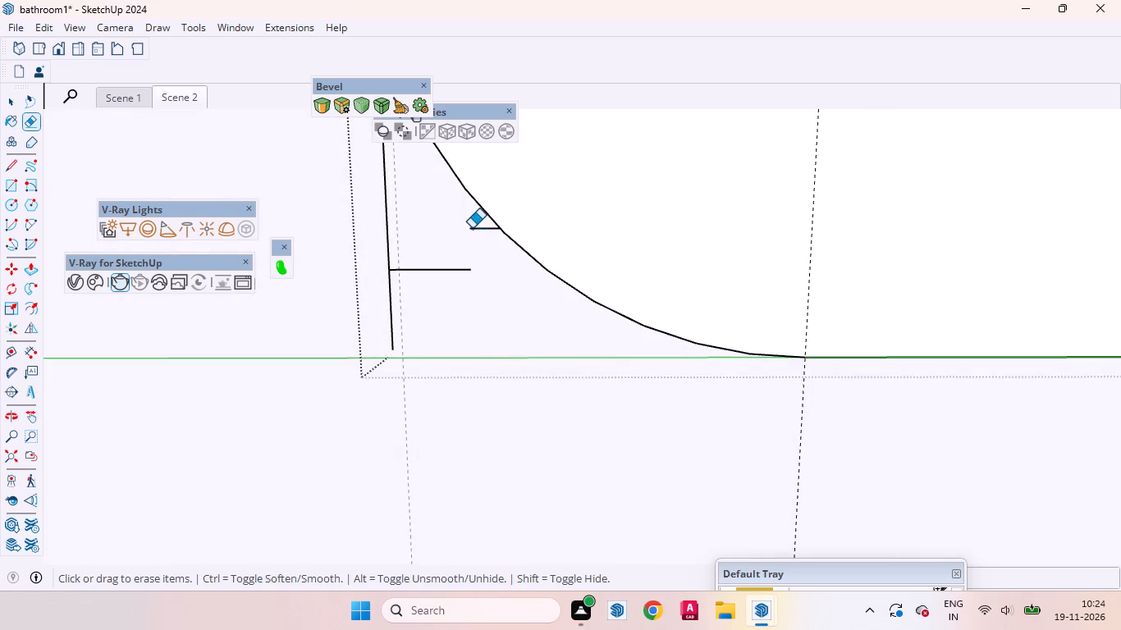
click(472, 227)
click(455, 267)
drag(371, 227, 393, 235)
Erase all leftover edges outside the arc at the panel's bottom right corner.
scroll(385, 388, down, 18)
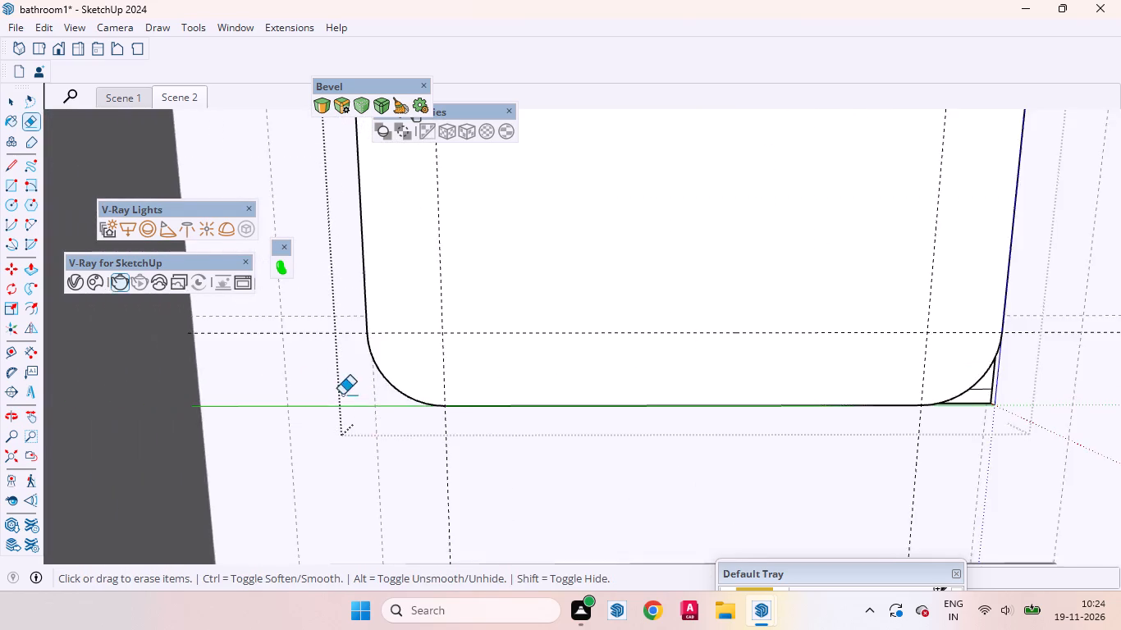
scroll(342, 395, down, 7)
scroll(693, 376, up, 12)
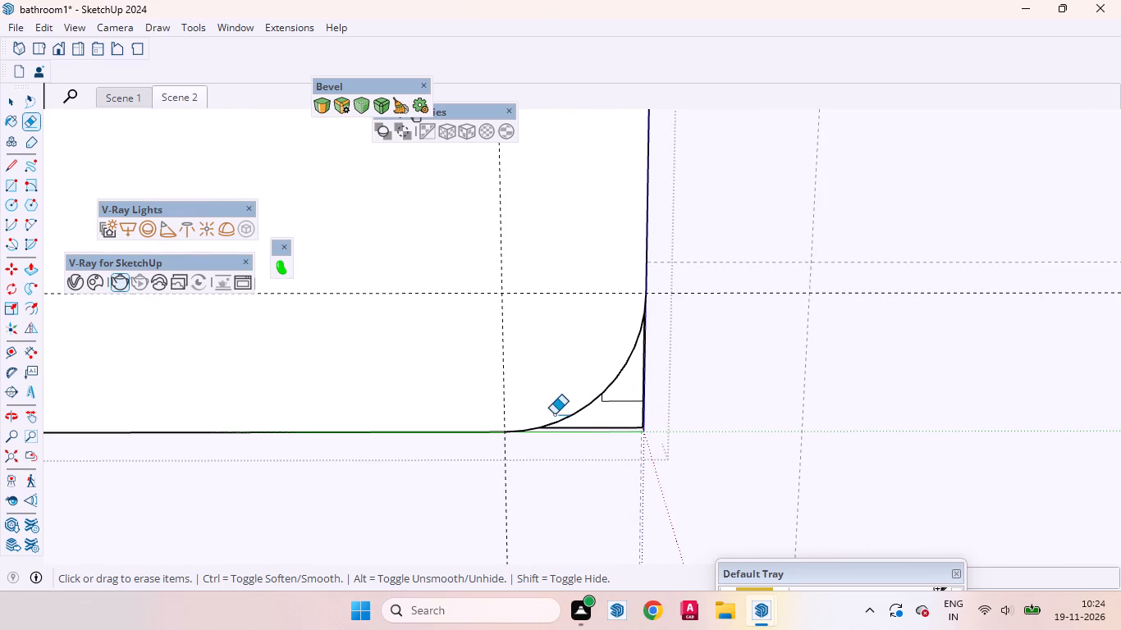
scroll(603, 390, up, 4)
click(662, 367)
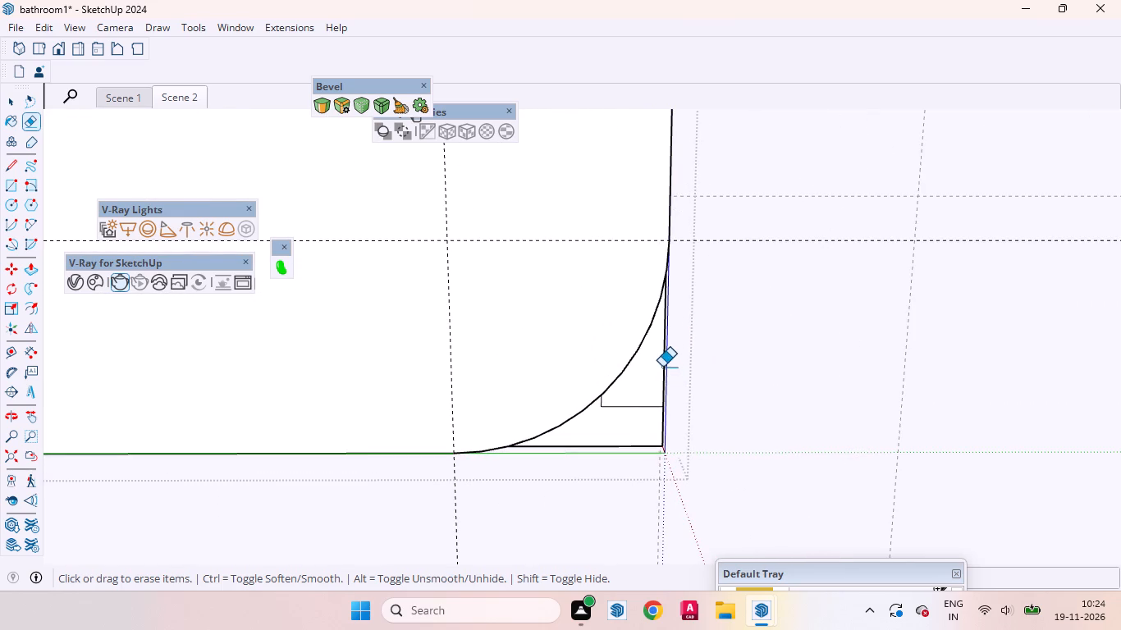
click(648, 406)
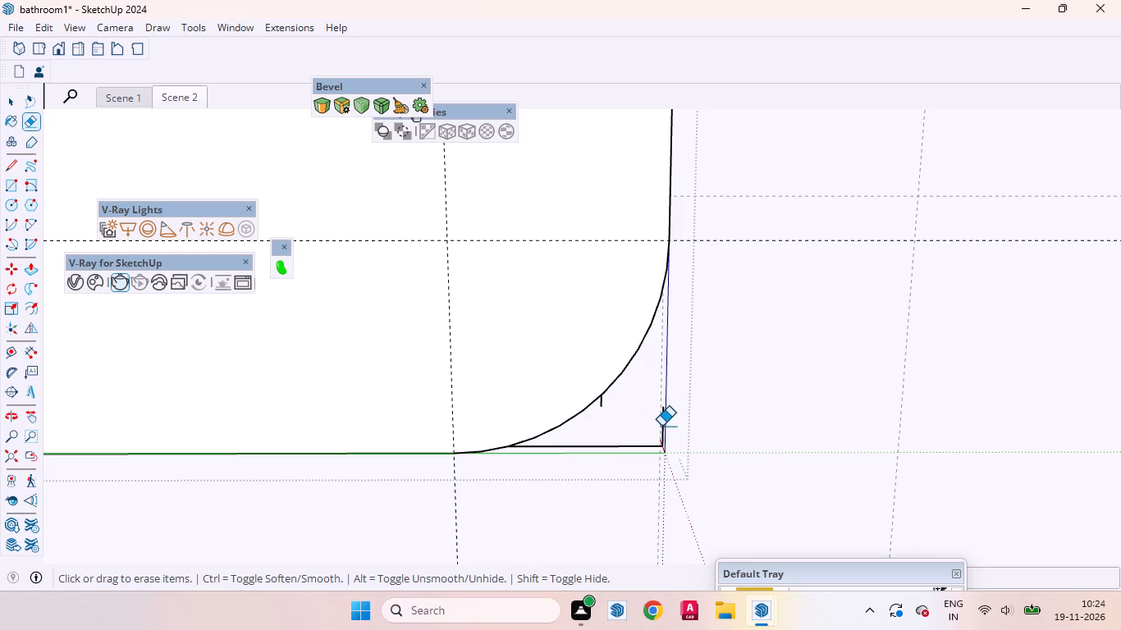
click(661, 422)
click(638, 450)
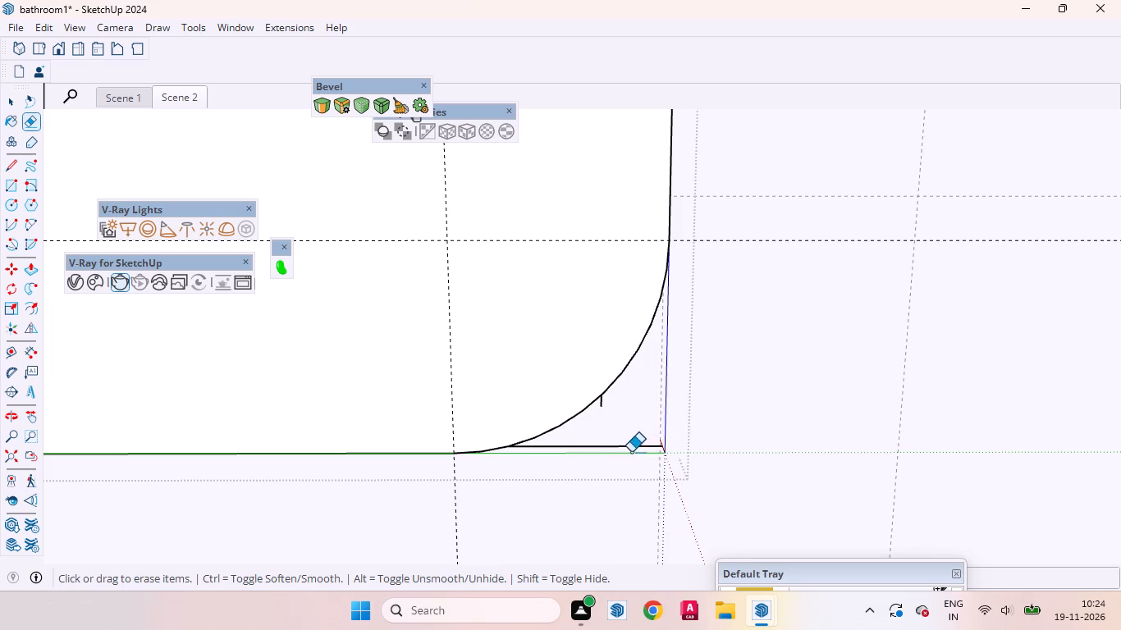
click(631, 443)
scroll(599, 408, up, 3)
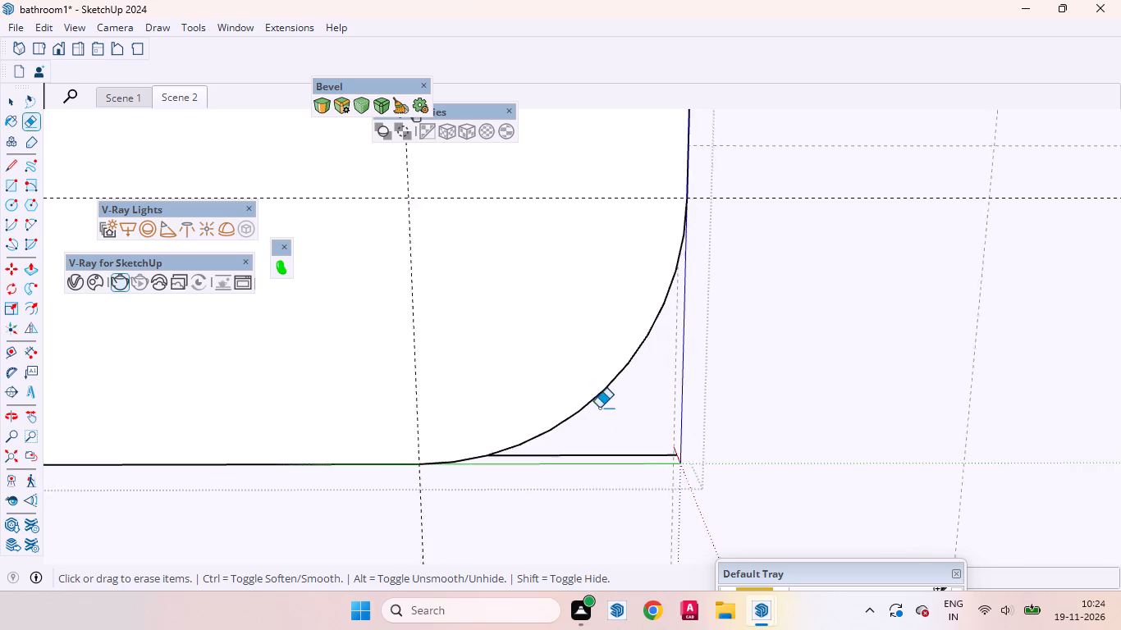
click(602, 400)
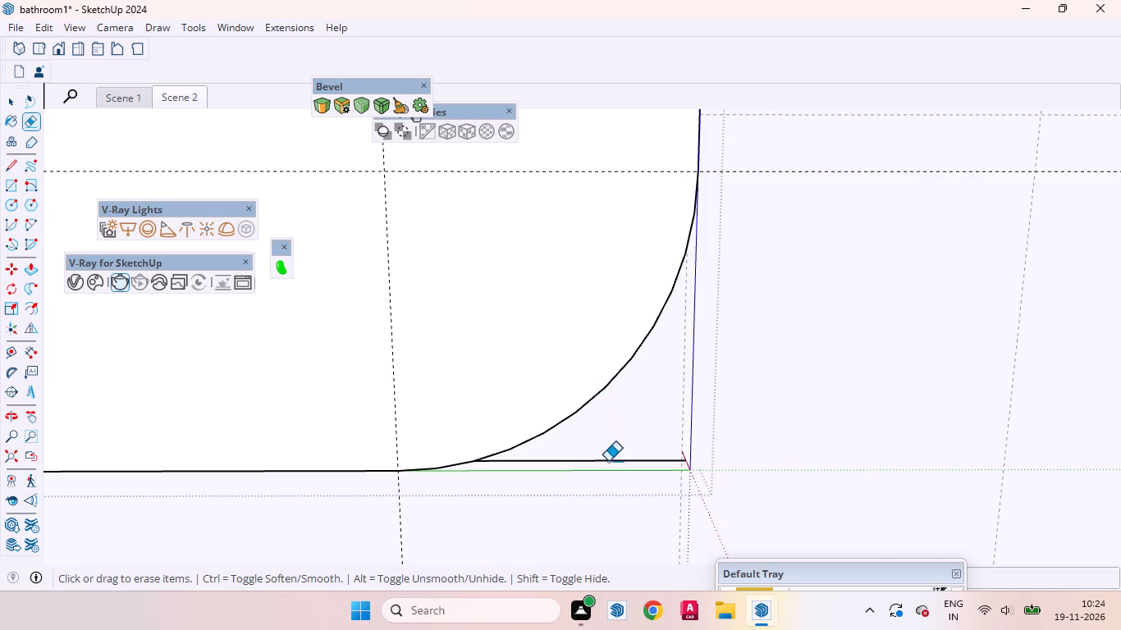
click(608, 461)
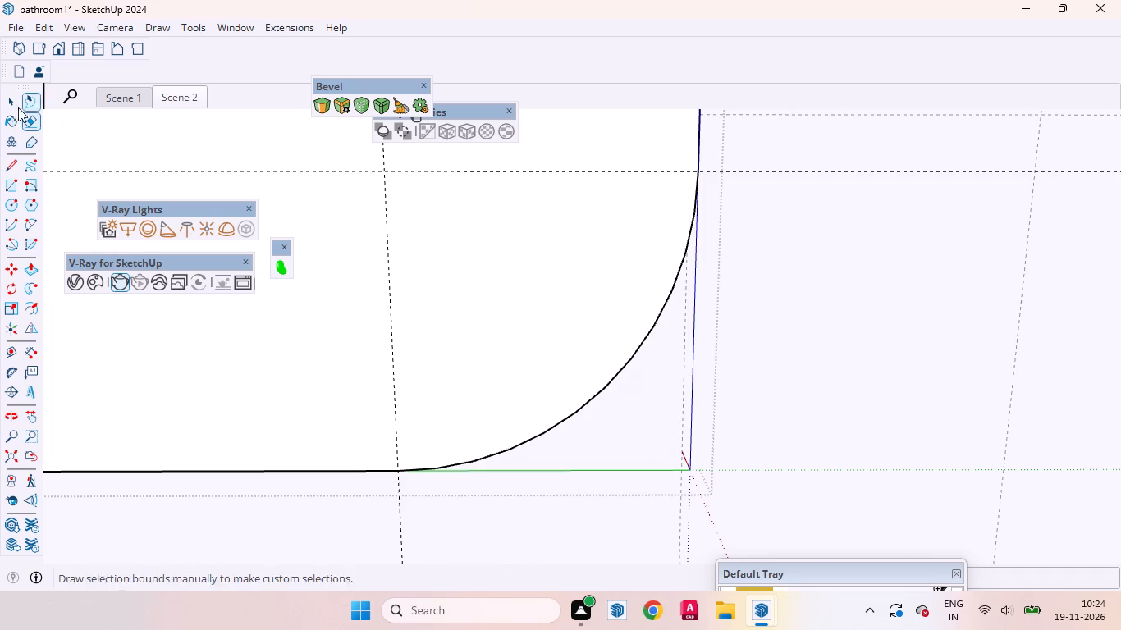
Group the recessed back's narrow strip face along the panel's right side and convert it to a V-Ray mesh light.
click(8, 107)
scroll(551, 431, down, 19)
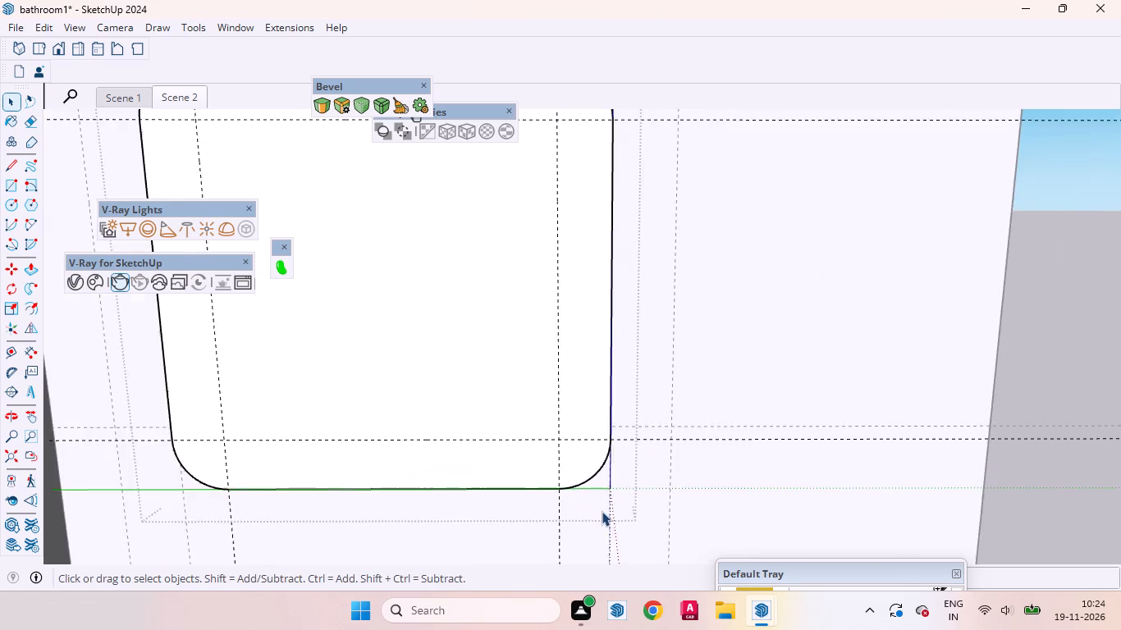
scroll(602, 511, down, 9)
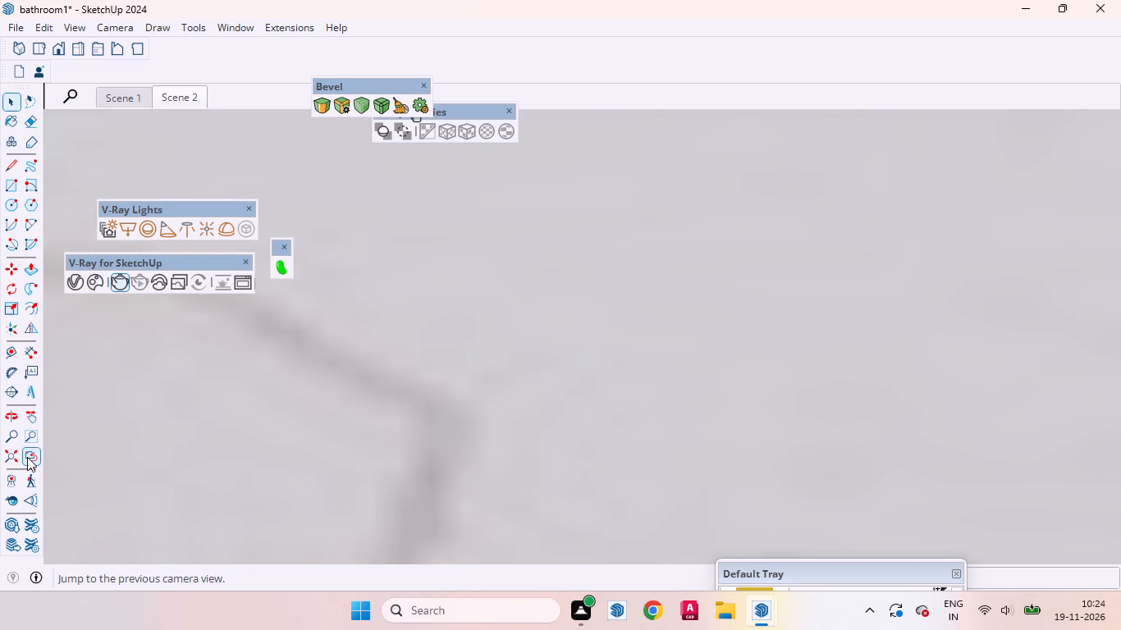
click(27, 457)
middle_drag(547, 289, 511, 412)
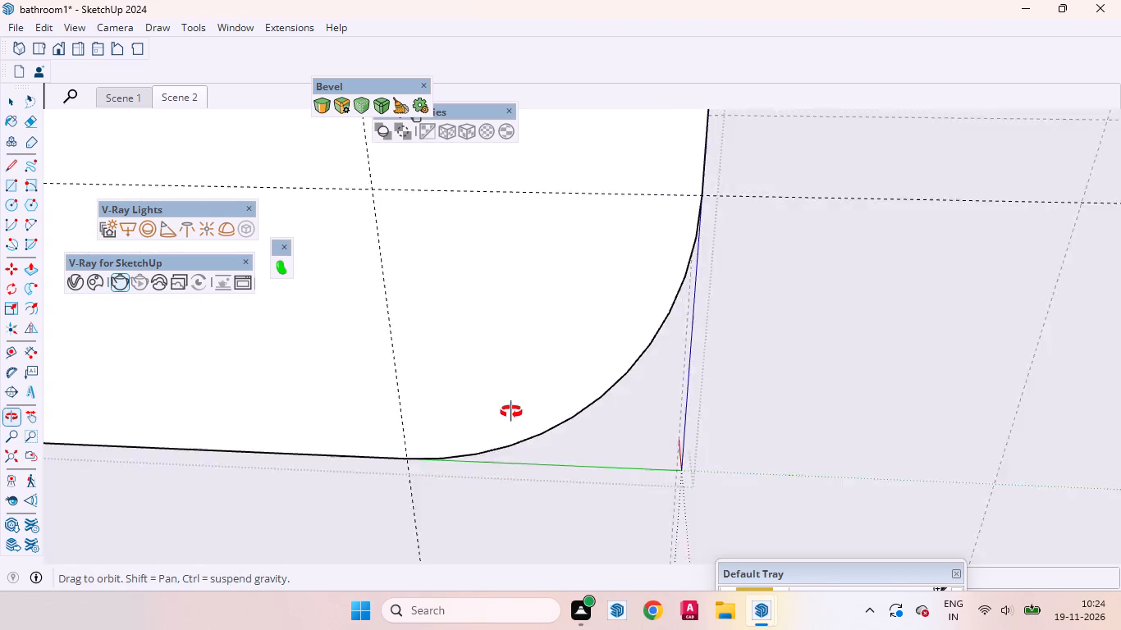
middle_drag(511, 412, 488, 500)
scroll(485, 506, down, 13)
scroll(521, 321, up, 2)
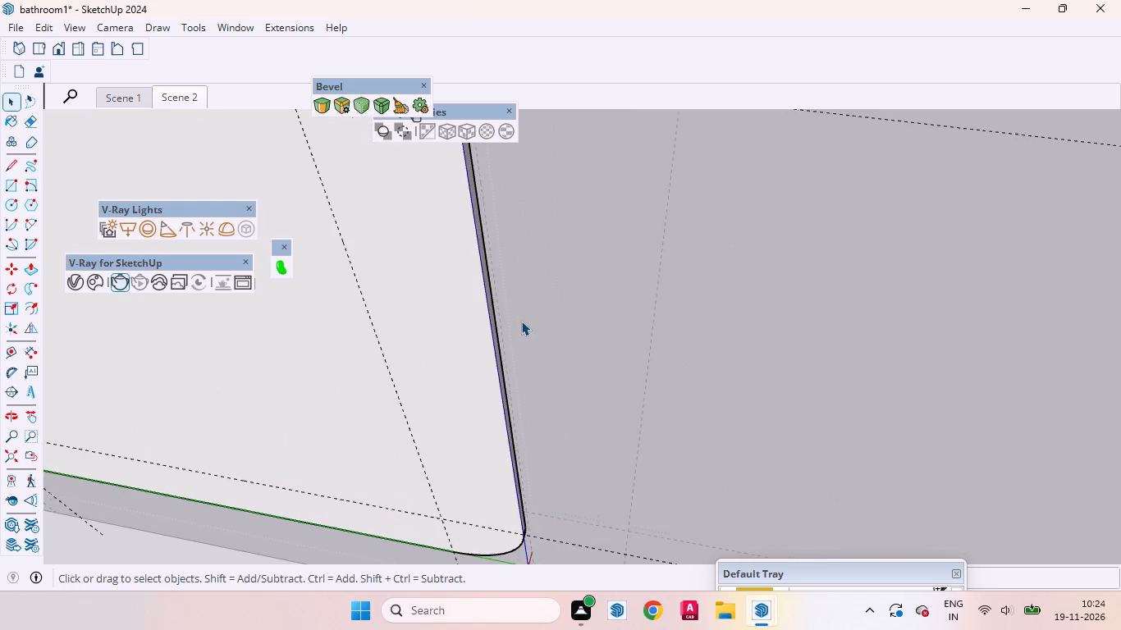
scroll(521, 321, up, 5)
middle_drag(592, 383, 320, 352)
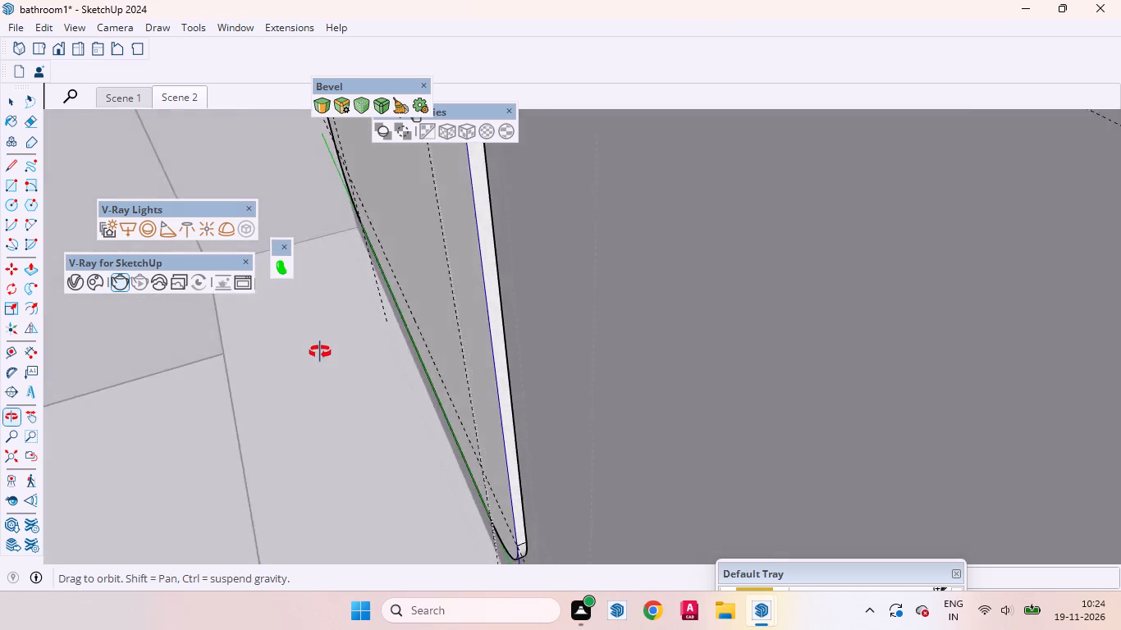
middle_drag(320, 352, 259, 364)
scroll(679, 386, up, 12)
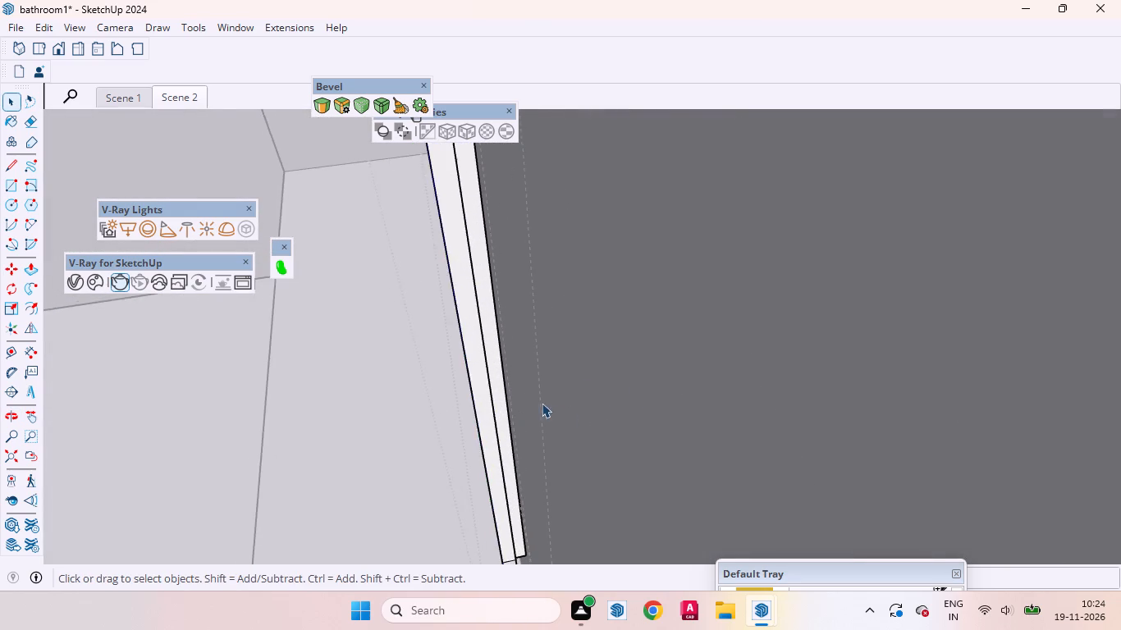
scroll(542, 403, up, 5)
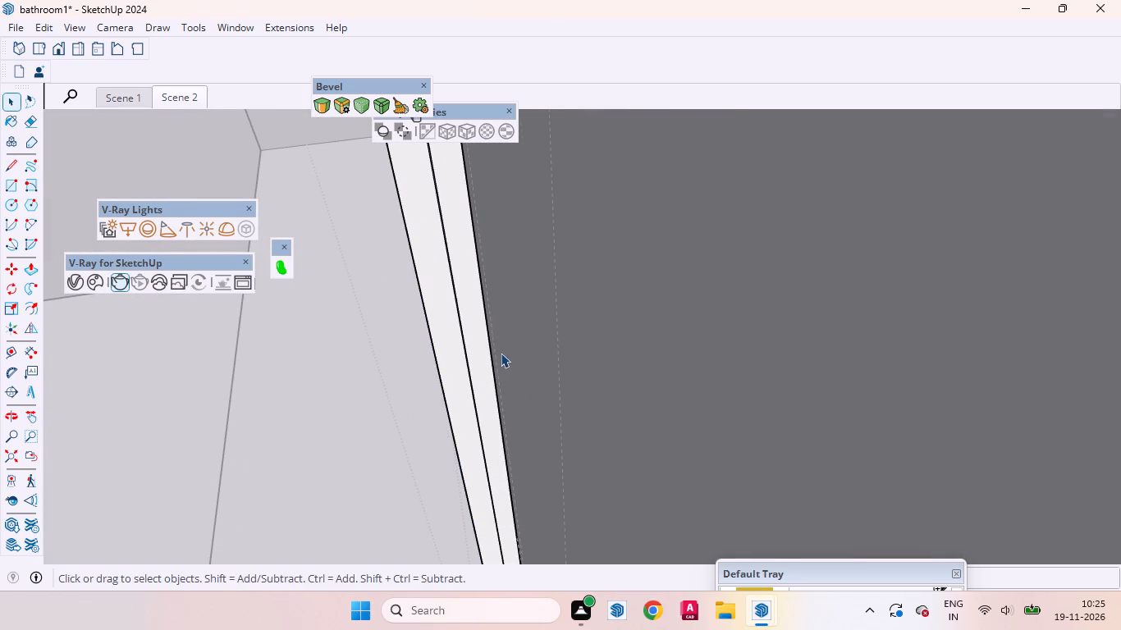
scroll(501, 353, up, 3)
click(477, 338)
double_click(477, 338)
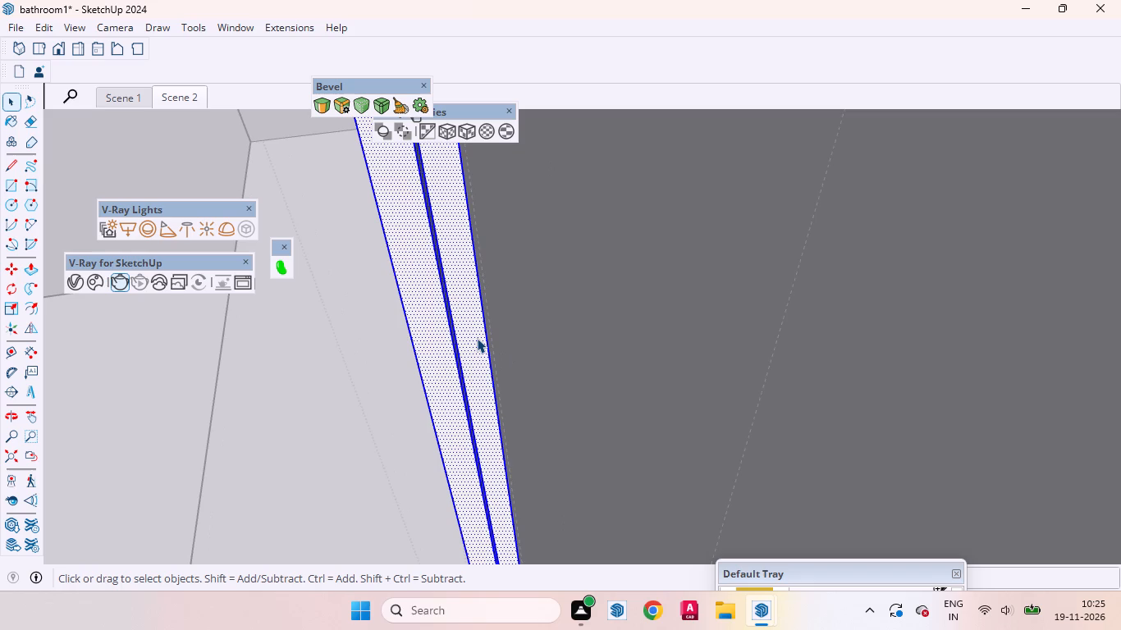
double_click(477, 338)
scroll(477, 338, up, 1)
right_click(477, 338)
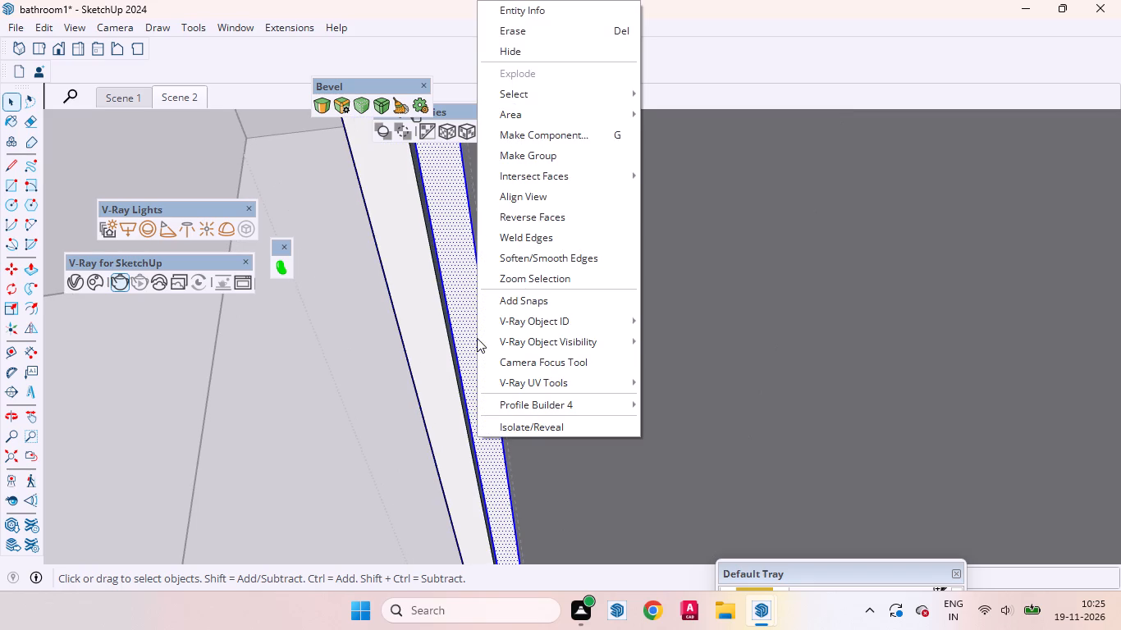
click(547, 152)
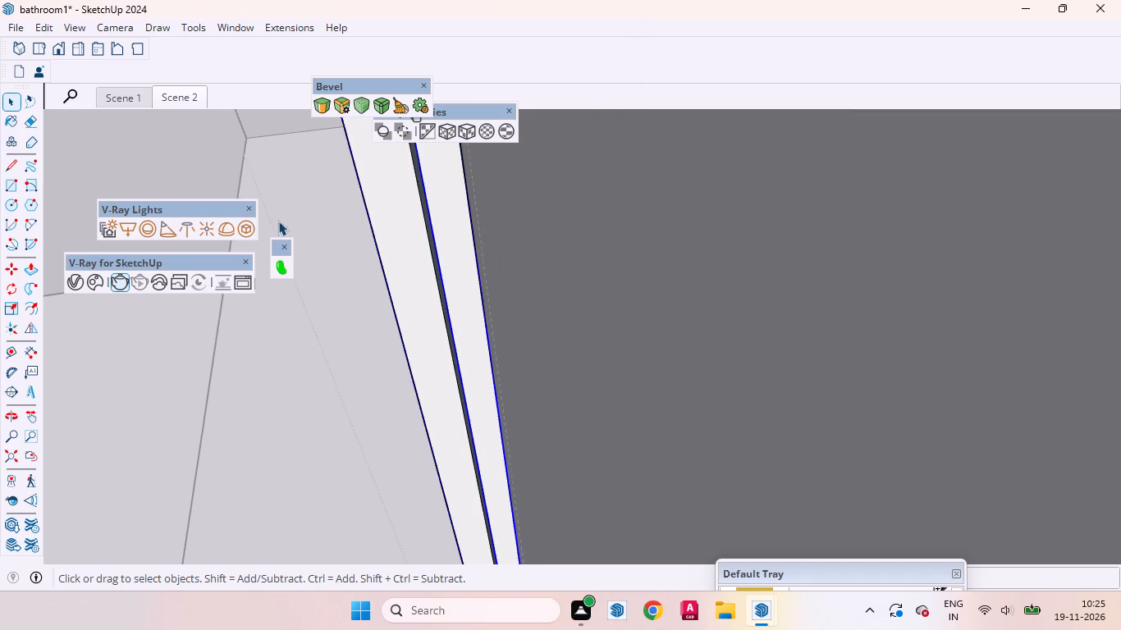
click(253, 228)
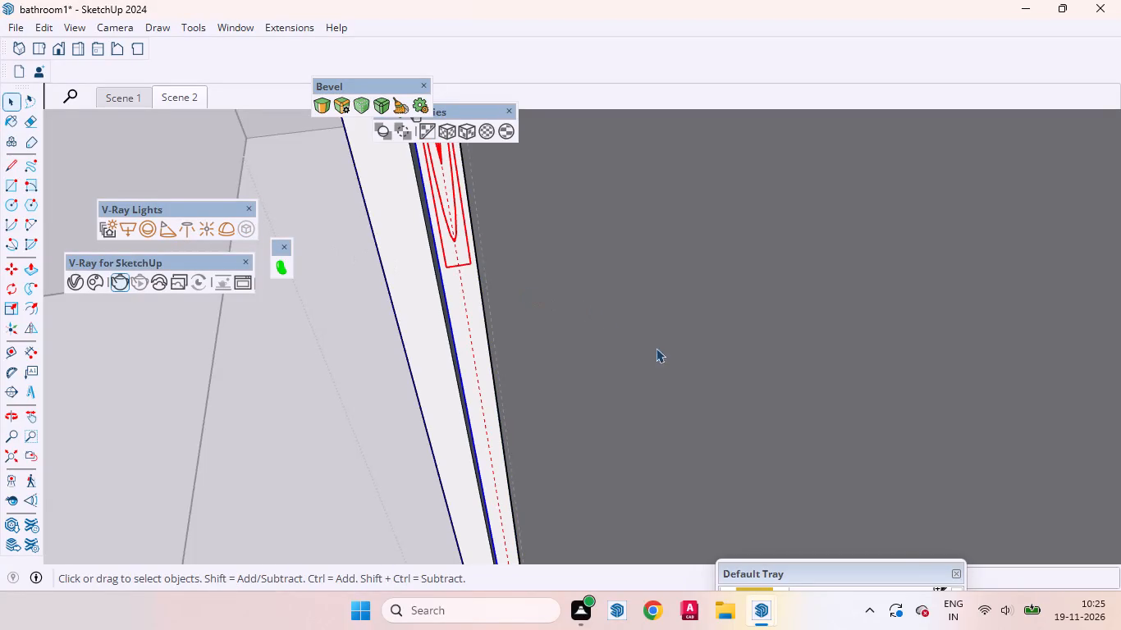
Group the recessed back's narrow strip face along the panel's top side and convert it to a V-Ray mesh light.
scroll(739, 392, down, 3)
scroll(816, 419, down, 13)
scroll(766, 408, up, 1)
scroll(766, 408, down, 3)
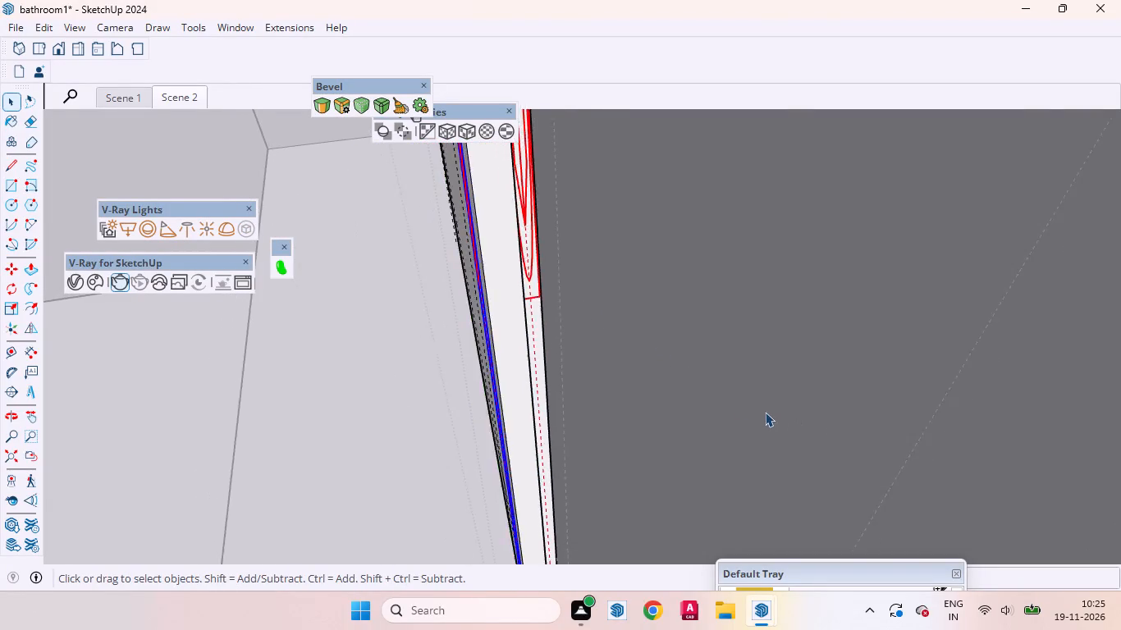
scroll(765, 412, down, 20)
scroll(731, 430, up, 1)
scroll(729, 431, down, 12)
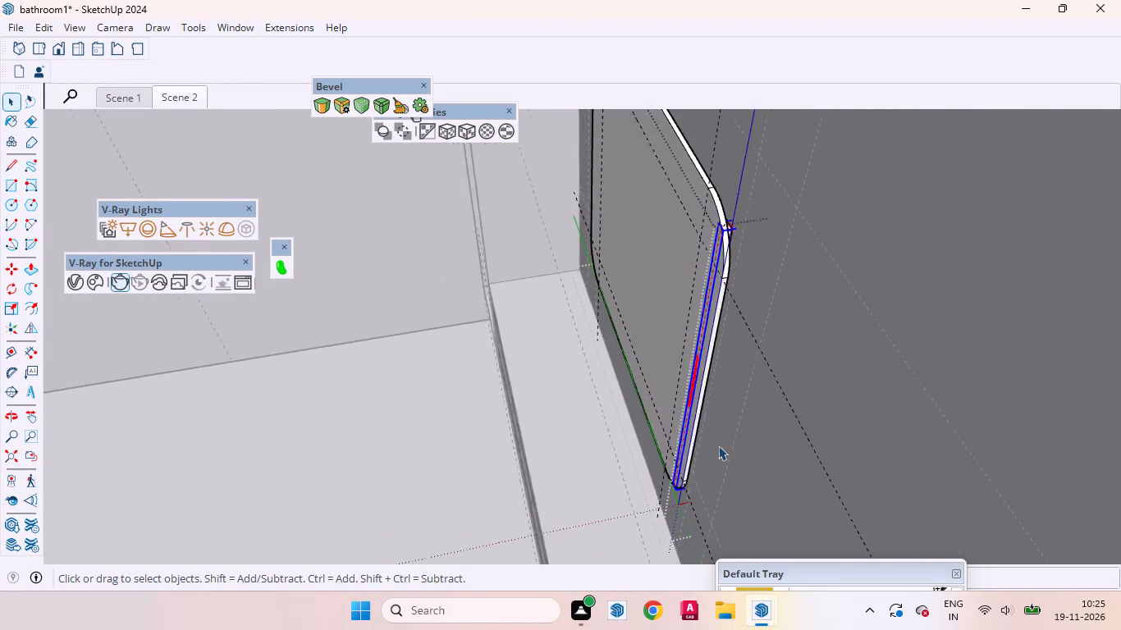
scroll(718, 445, down, 1)
scroll(734, 276, up, 18)
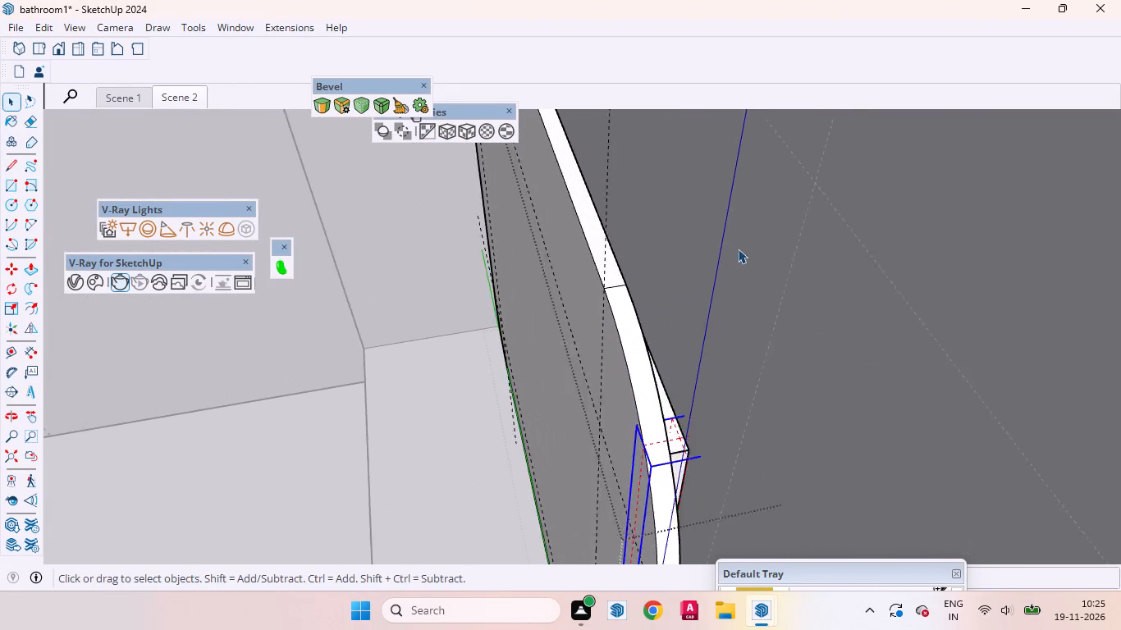
scroll(738, 249, up, 3)
middle_drag(732, 291, 635, 322)
scroll(680, 351, up, 7)
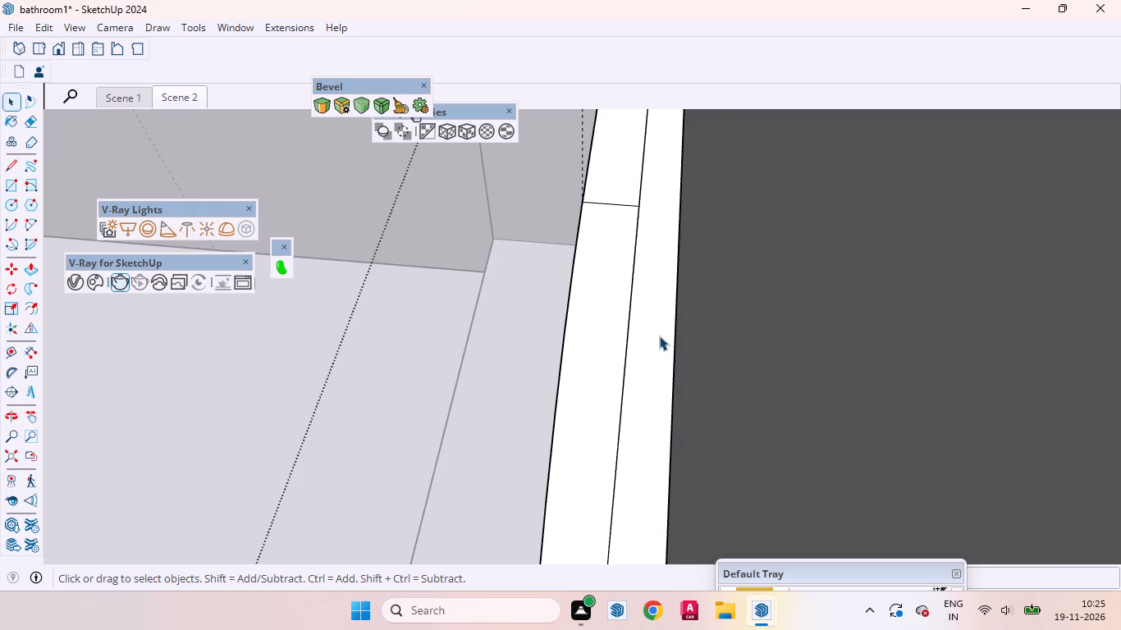
click(658, 335)
double_click(658, 335)
right_click(658, 335)
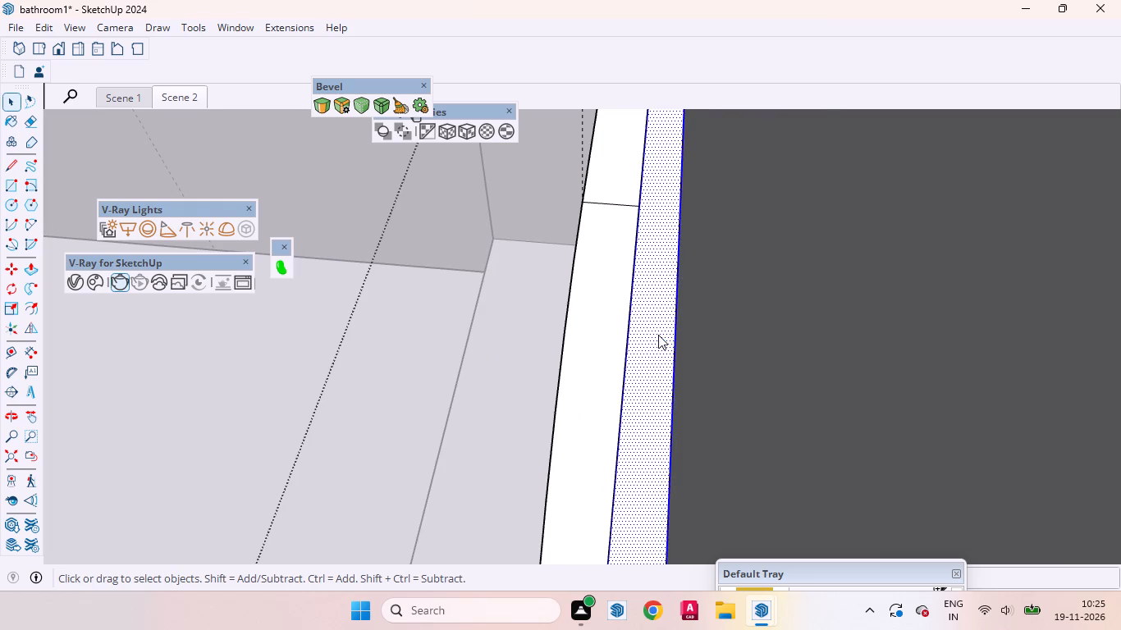
click(708, 148)
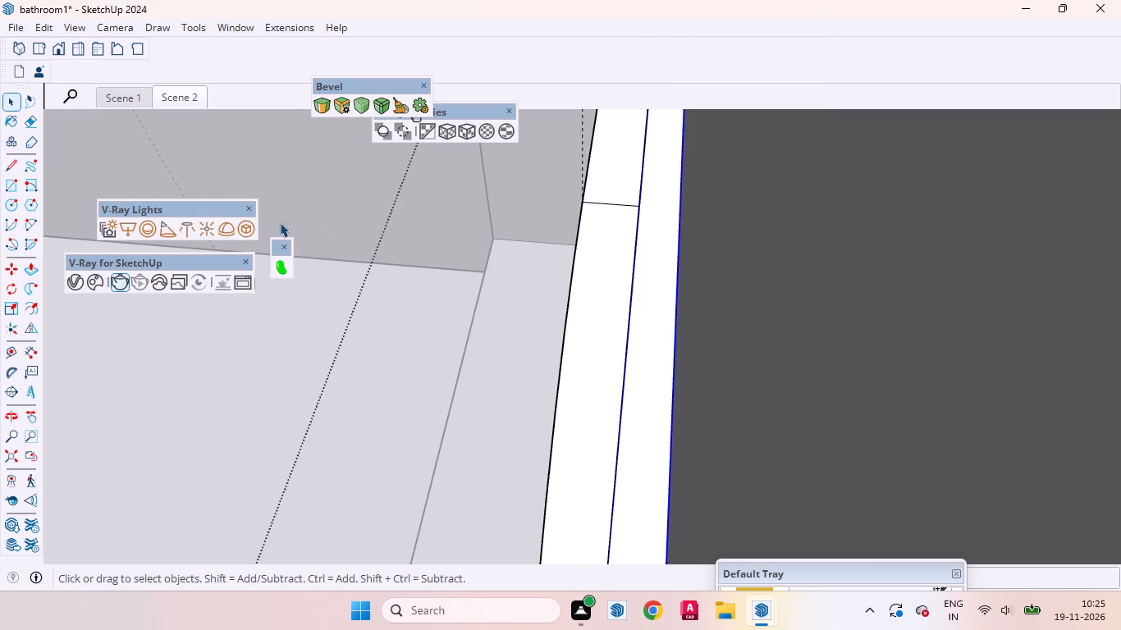
click(243, 222)
scroll(726, 326, down, 5)
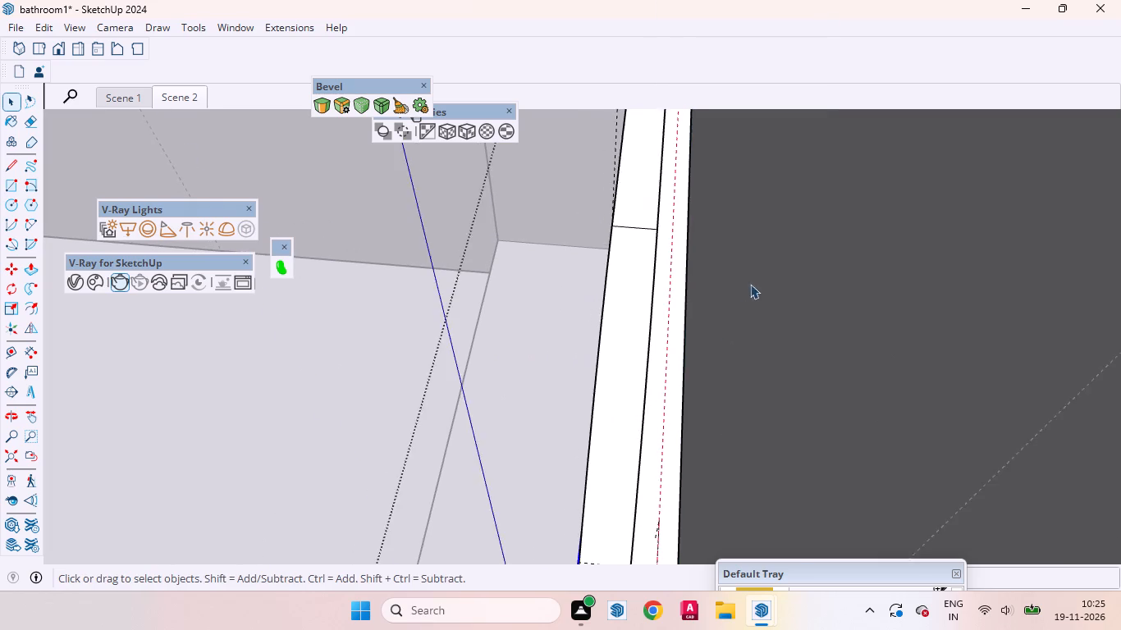
scroll(750, 284, down, 20)
scroll(750, 284, down, 8)
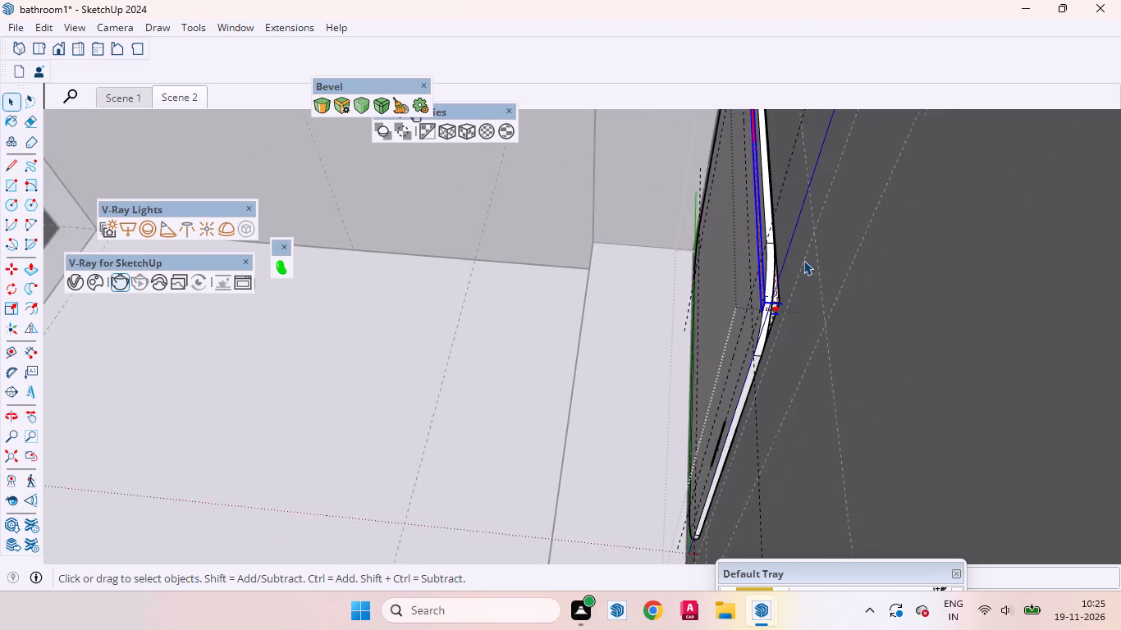
Group the recessed back's narrow strip face along the panel's bottom side and convert it to a V-Ray mesh light.
scroll(803, 260, down, 3)
scroll(761, 457, up, 20)
scroll(761, 457, up, 4)
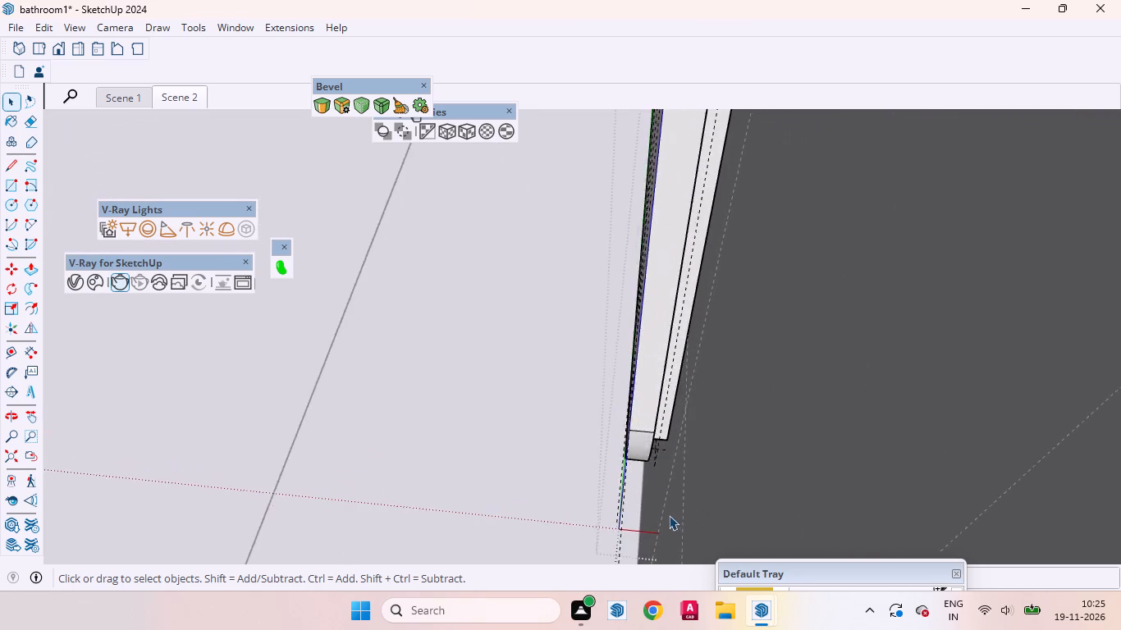
scroll(669, 515, up, 7)
middle_drag(659, 459, 693, 272)
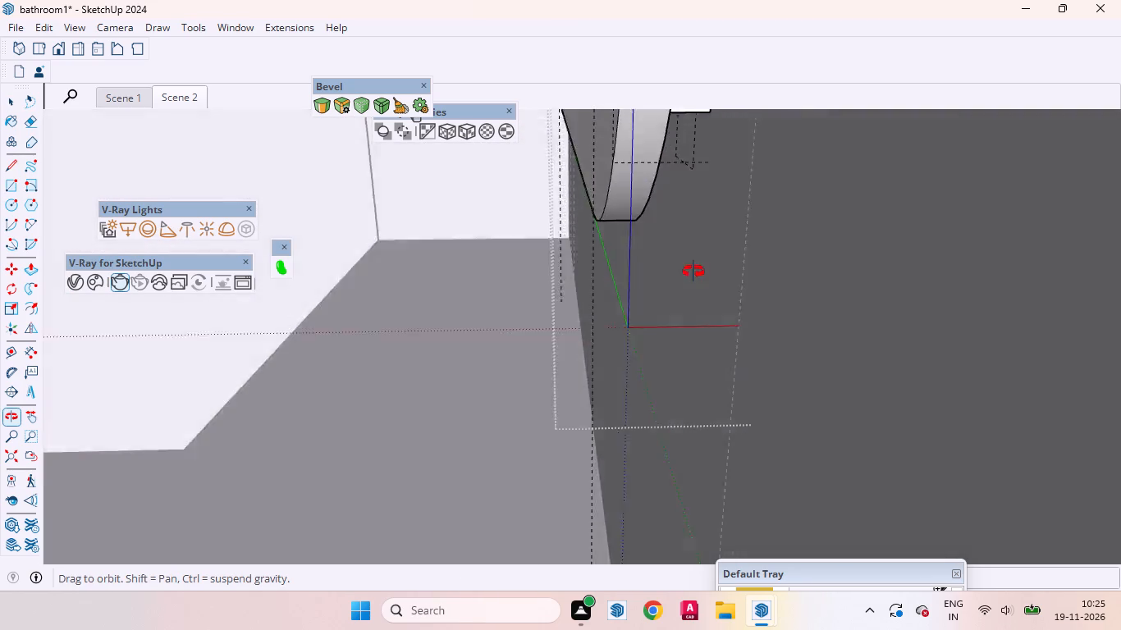
middle_drag(693, 272, 693, 174)
scroll(681, 152, up, 4)
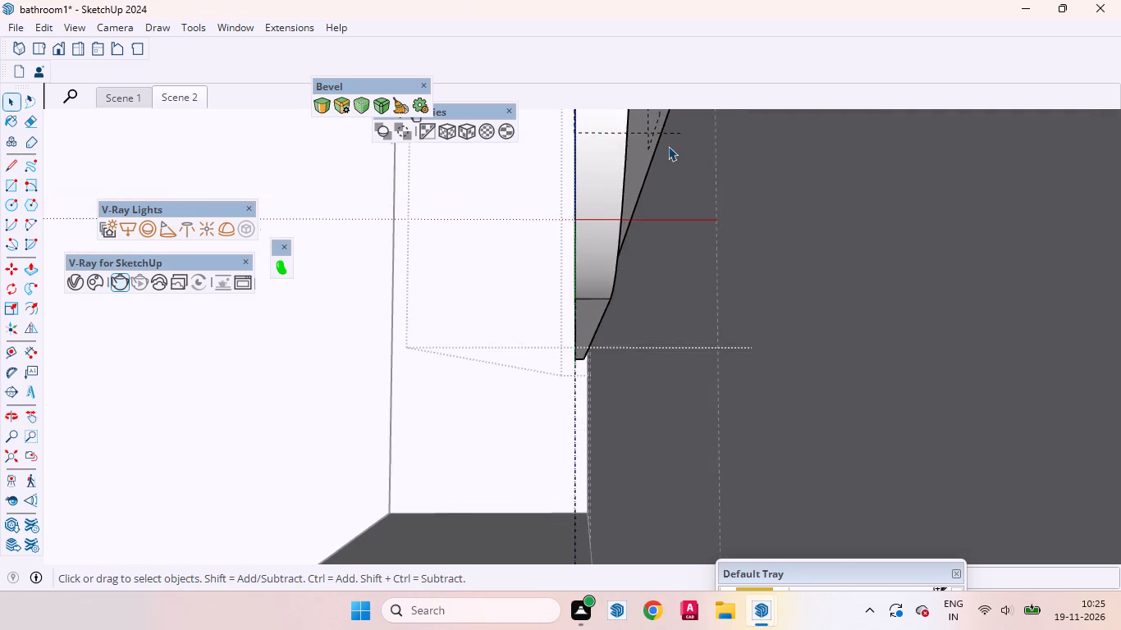
scroll(668, 146, up, 10)
middle_drag(636, 231, 633, 142)
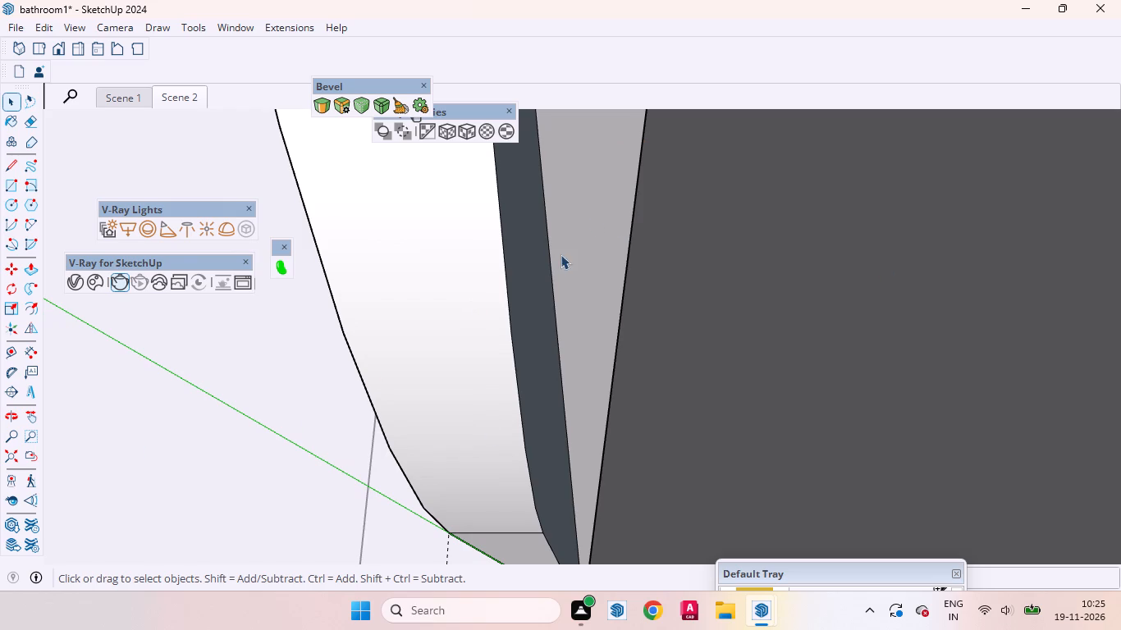
click(613, 232)
double_click(613, 232)
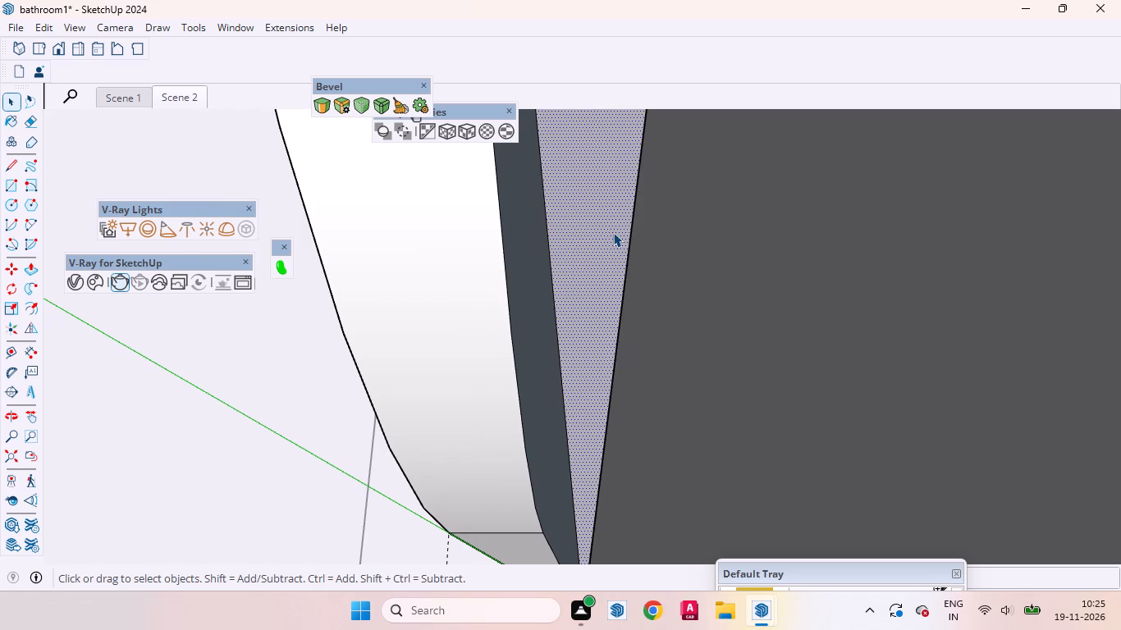
right_click(613, 232)
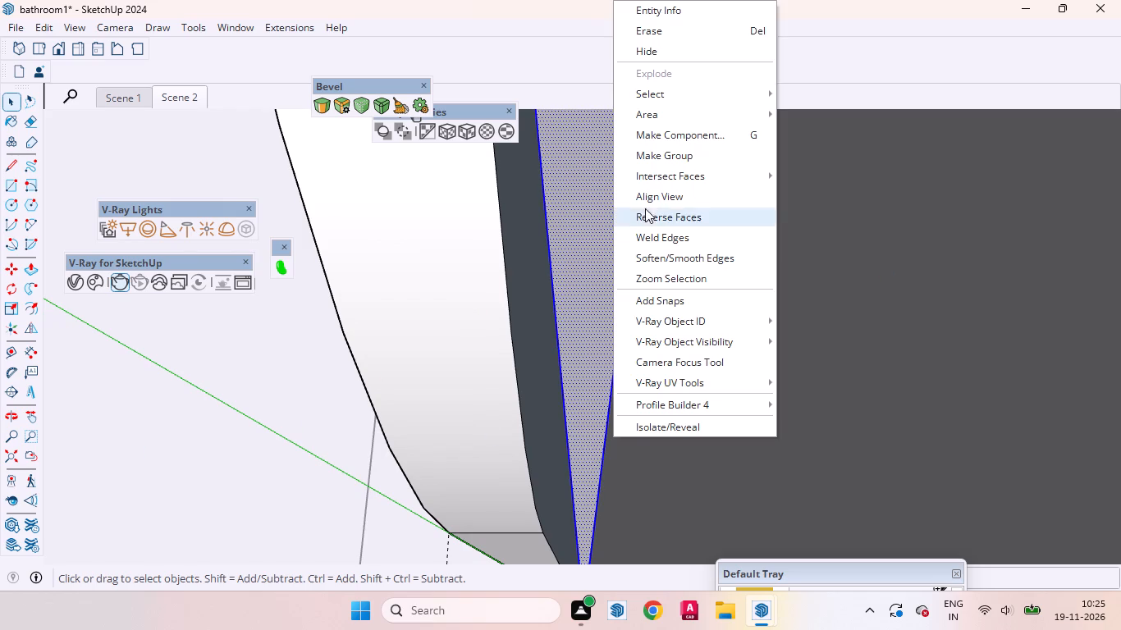
click(670, 157)
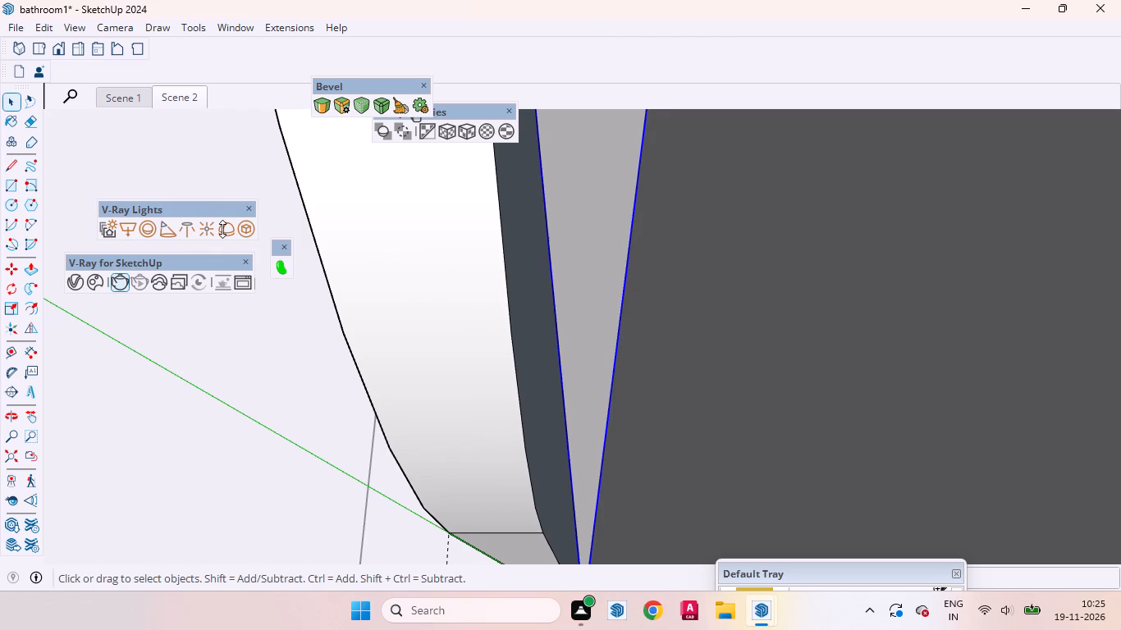
click(246, 225)
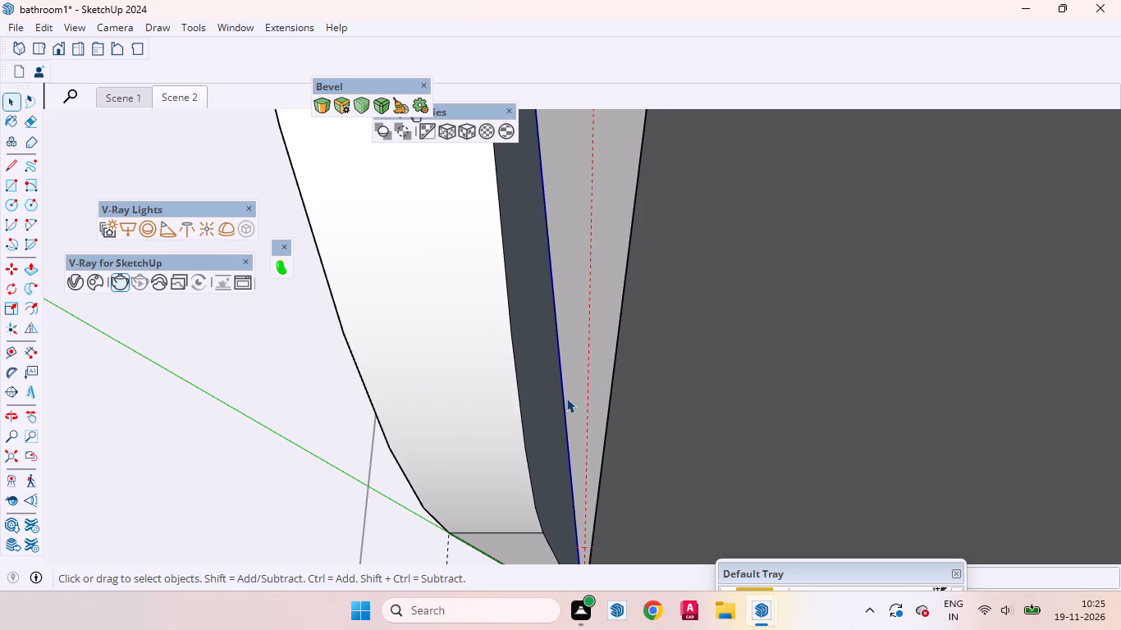
Group the recessed back's narrow strip face along the panel's left side and convert it to a V-Ray mesh light.
middle_drag(507, 336, 845, 501)
scroll(854, 478, down, 7)
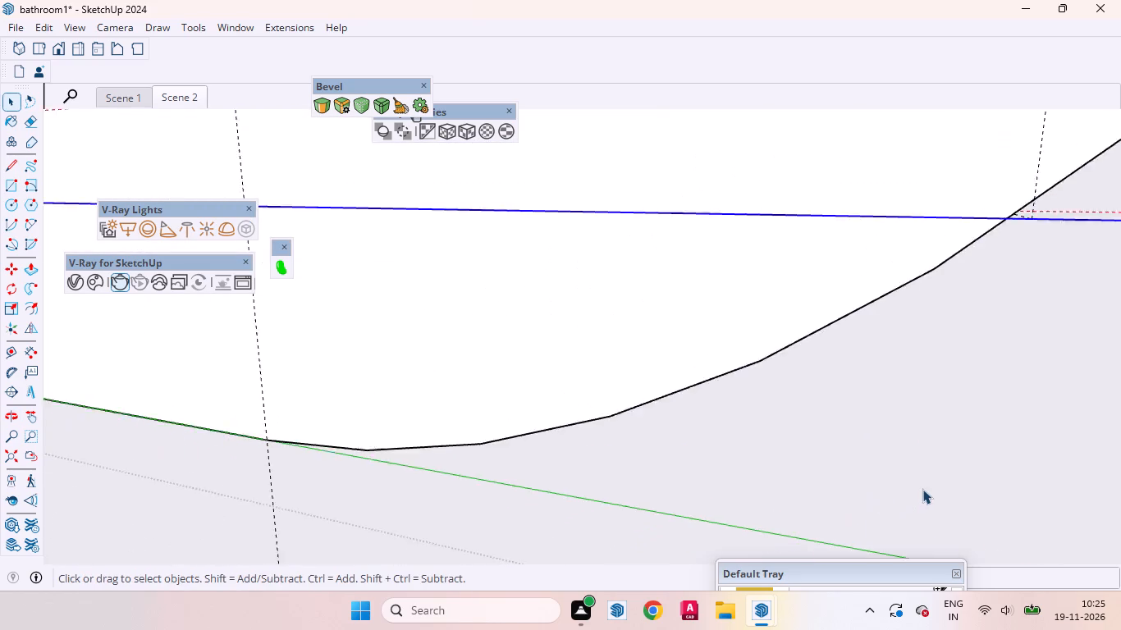
scroll(922, 489, down, 20)
scroll(922, 489, down, 9)
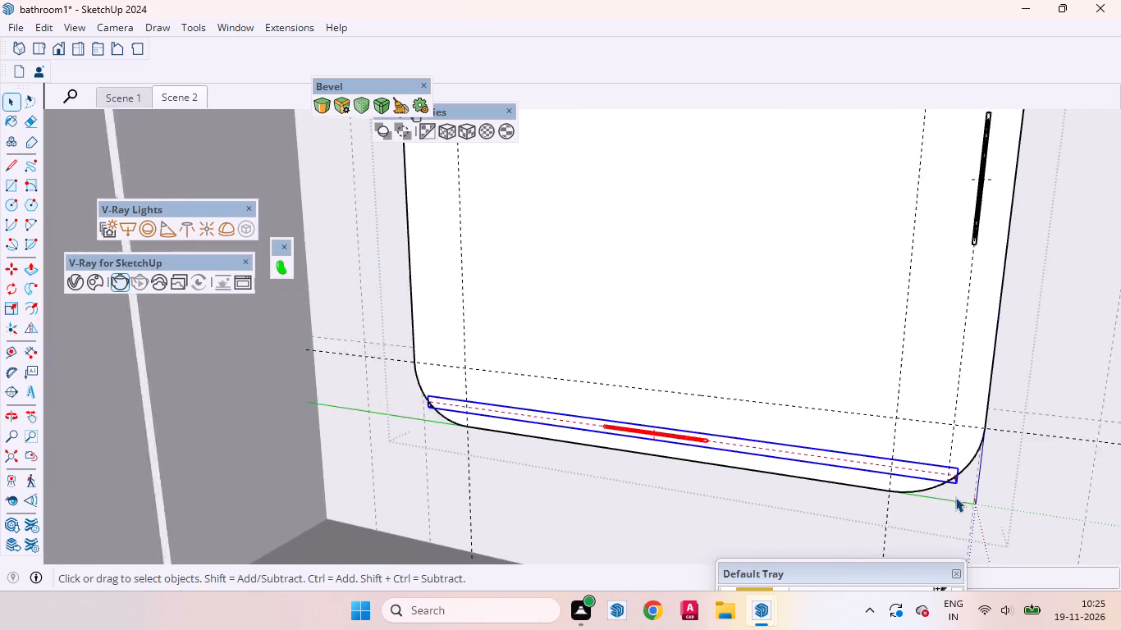
scroll(955, 497, down, 1)
middle_drag(474, 314, 862, 535)
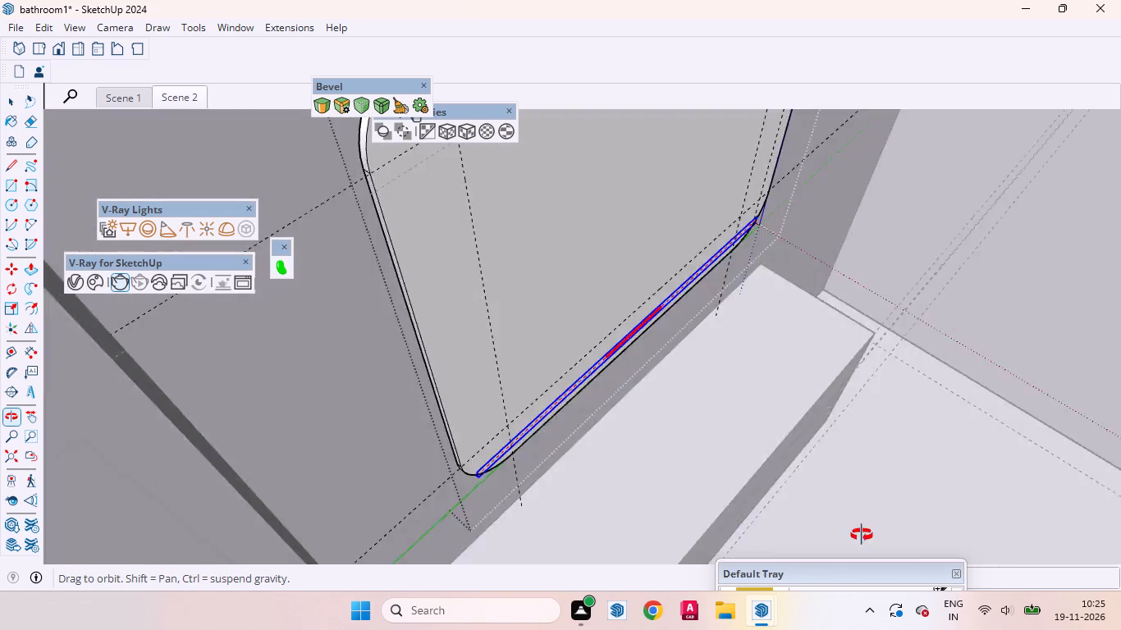
middle_drag(862, 535, 956, 604)
scroll(150, 405, up, 2)
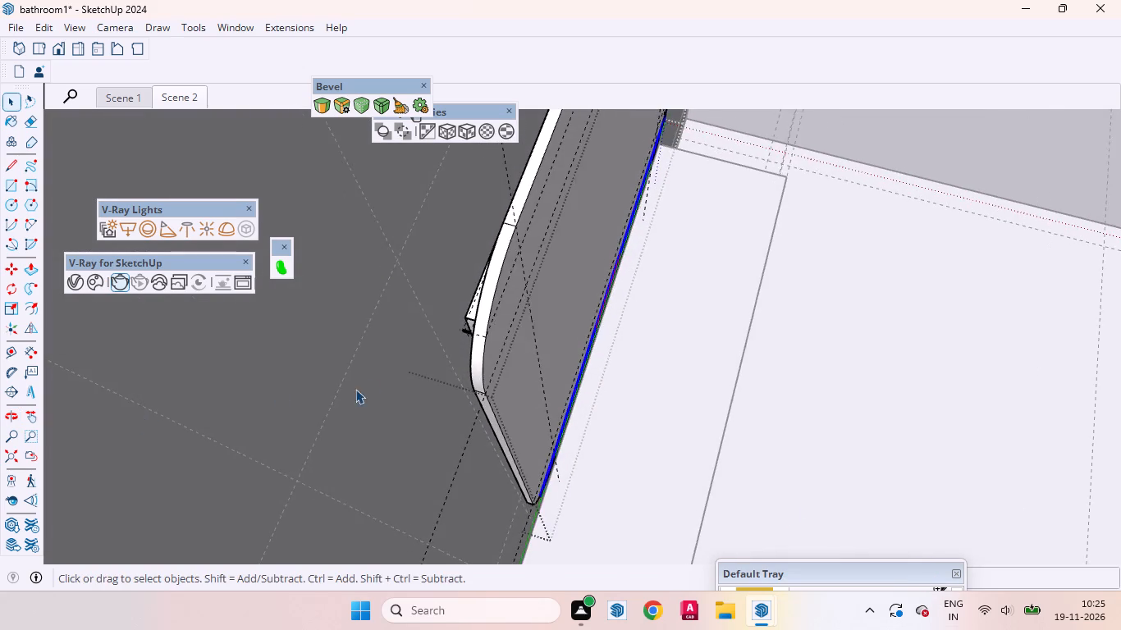
scroll(355, 389, up, 13)
middle_drag(506, 390, 591, 335)
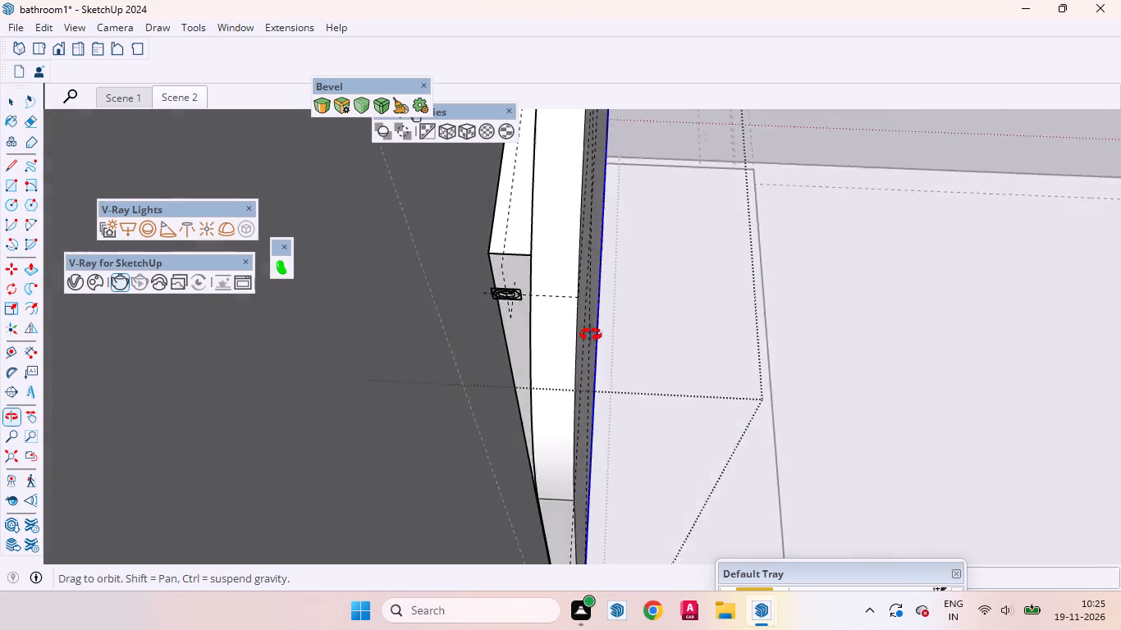
middle_drag(591, 335, 548, 224)
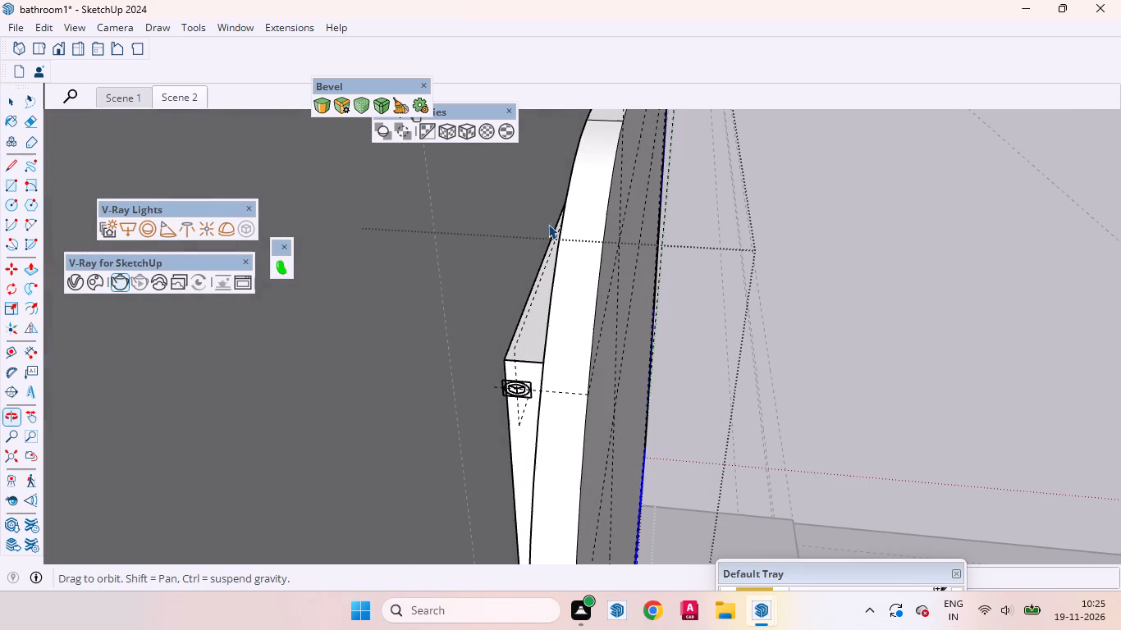
middle_drag(548, 224, 558, 212)
click(524, 481)
double_click(524, 465)
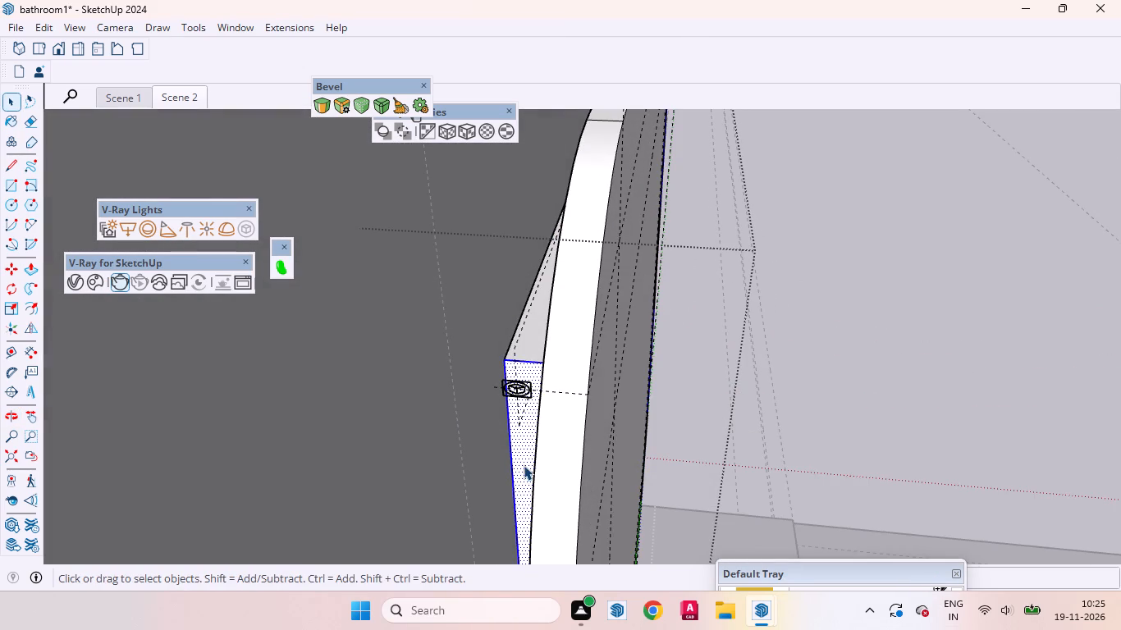
right_click(524, 465)
click(583, 179)
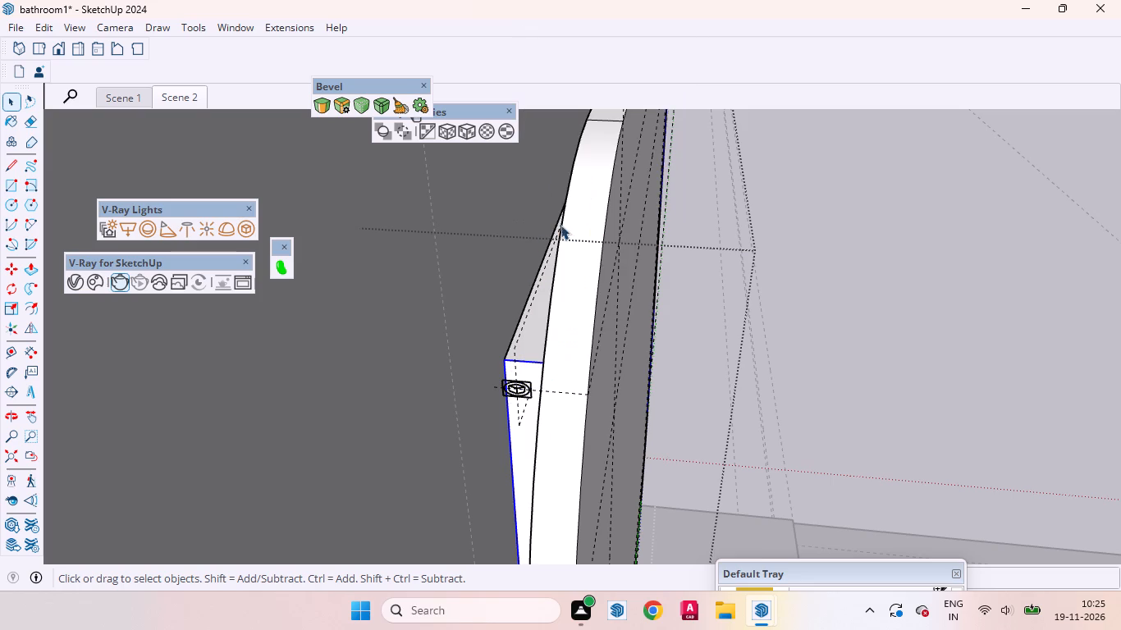
click(238, 227)
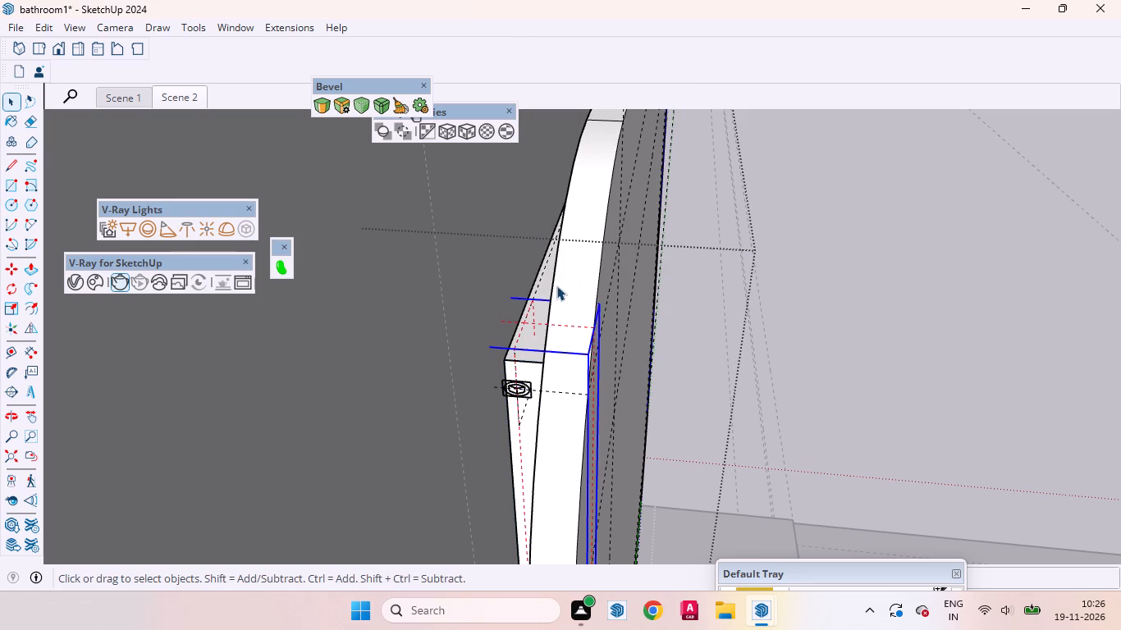
Offset the outline of the round-cornered panel's front face inward by 1 inch to form a border.
middle_drag(638, 347, 392, 405)
scroll(414, 388, down, 1)
scroll(414, 388, up, 1)
scroll(414, 388, down, 7)
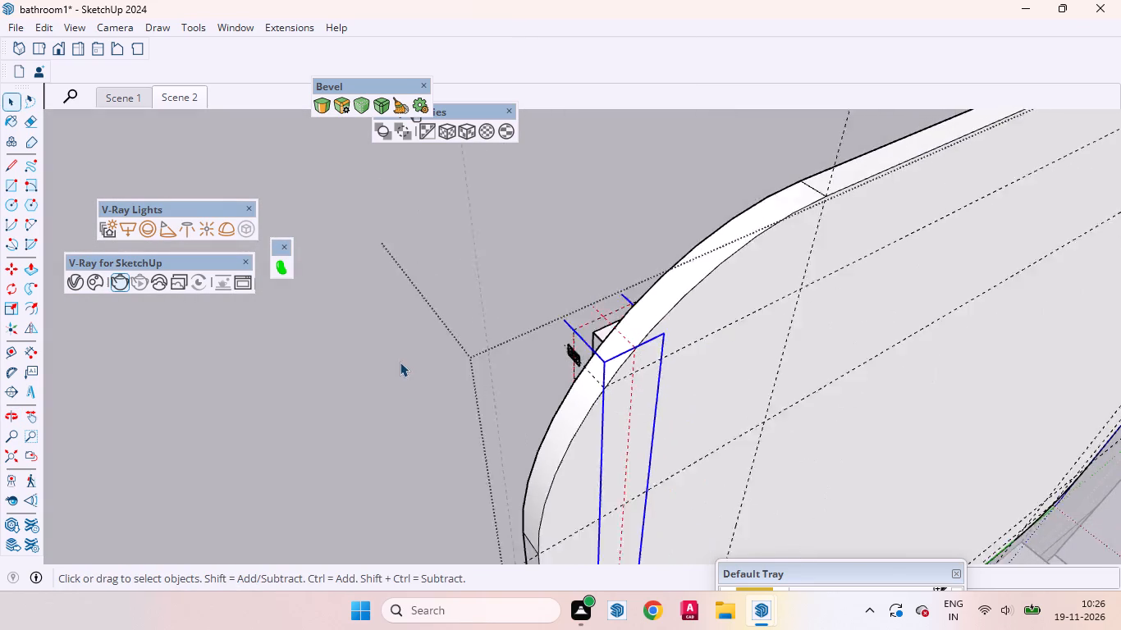
scroll(400, 362, down, 20)
scroll(400, 362, down, 5)
middle_drag(469, 415, 465, 418)
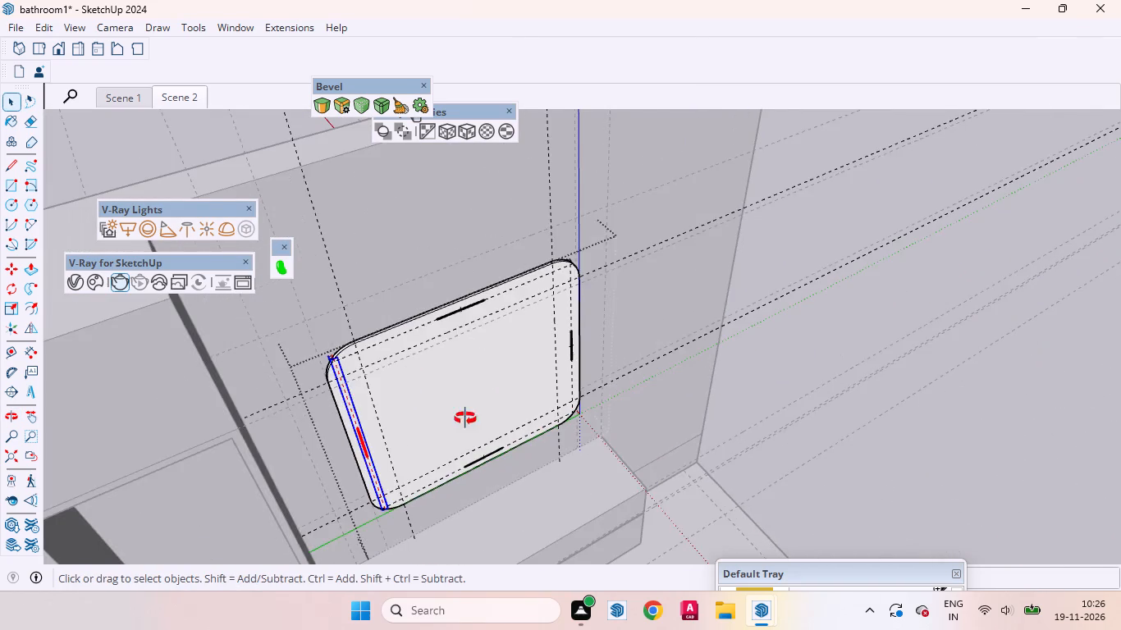
middle_drag(465, 418, 426, 433)
click(437, 402)
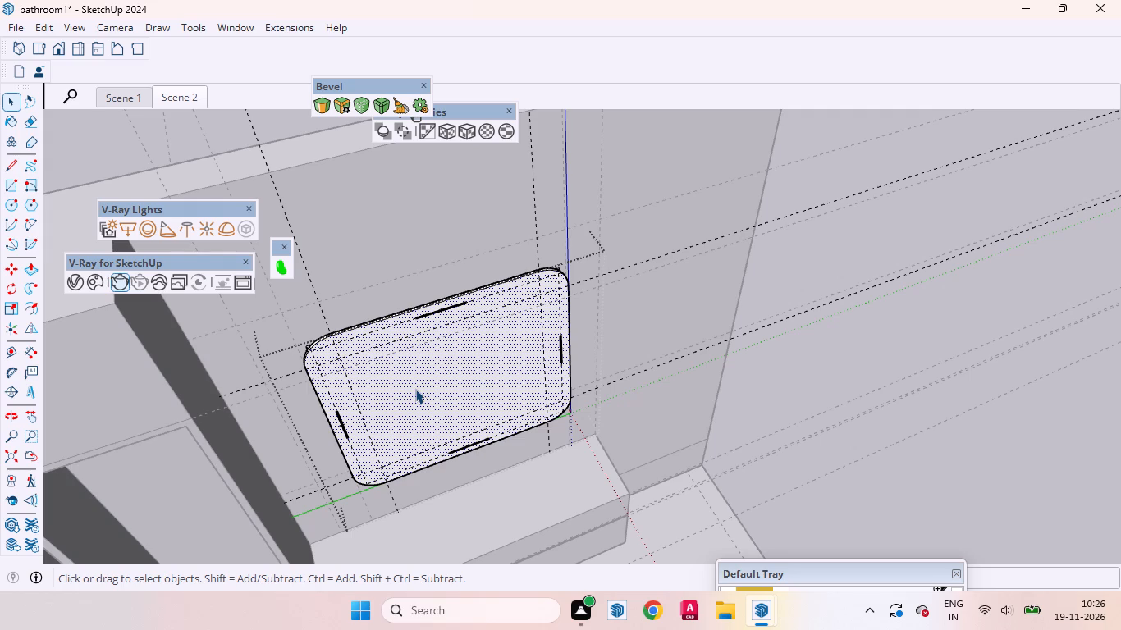
key(f)
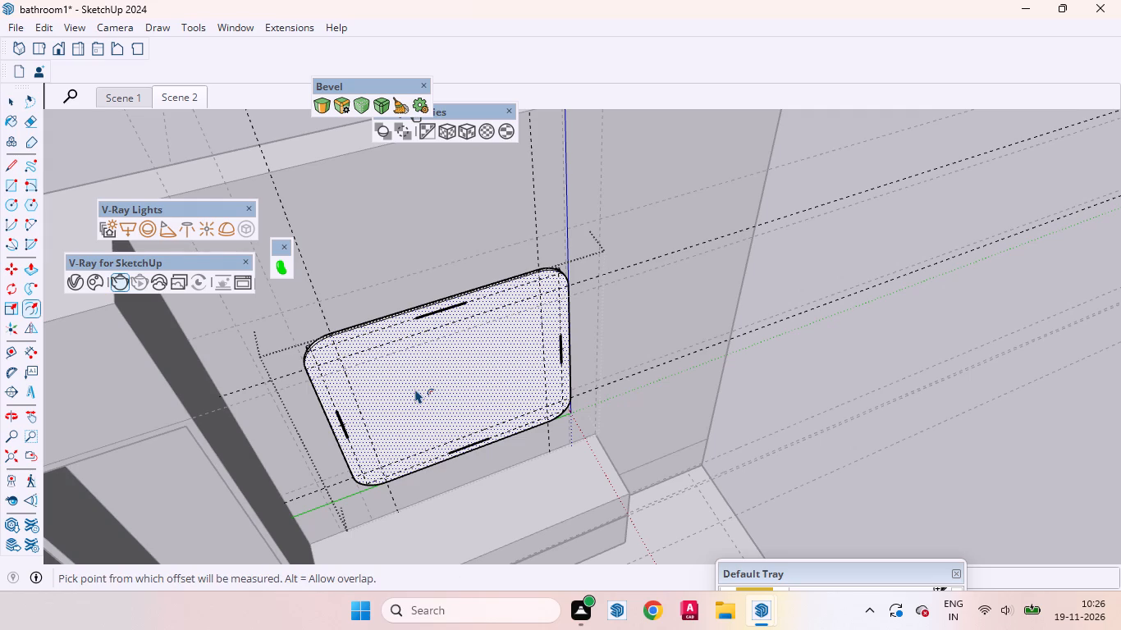
click(393, 398)
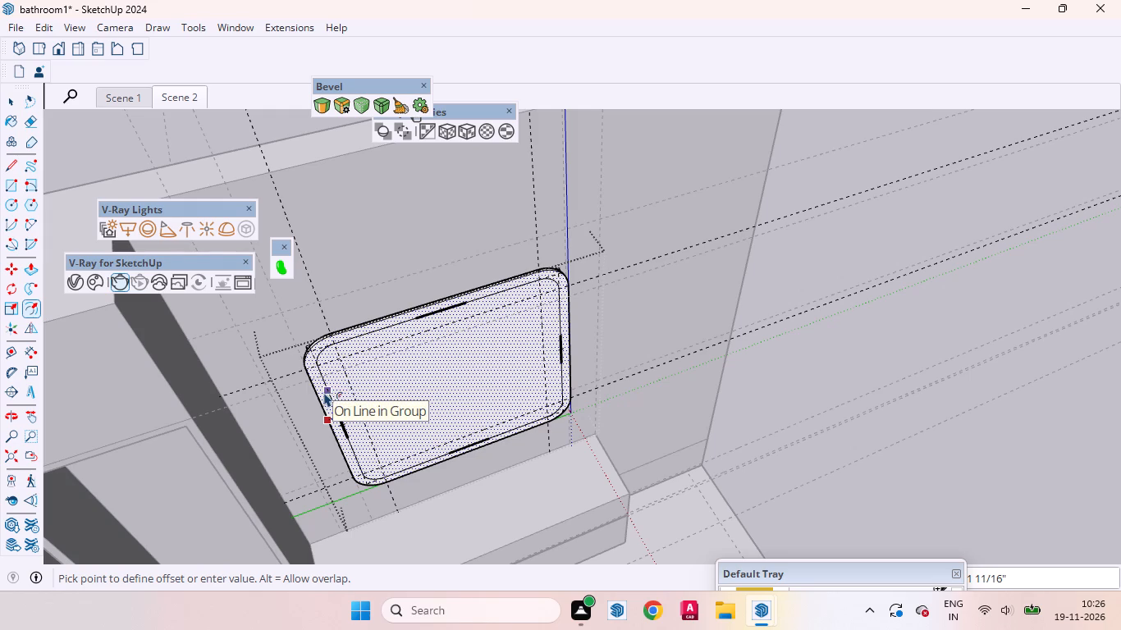
key(1)
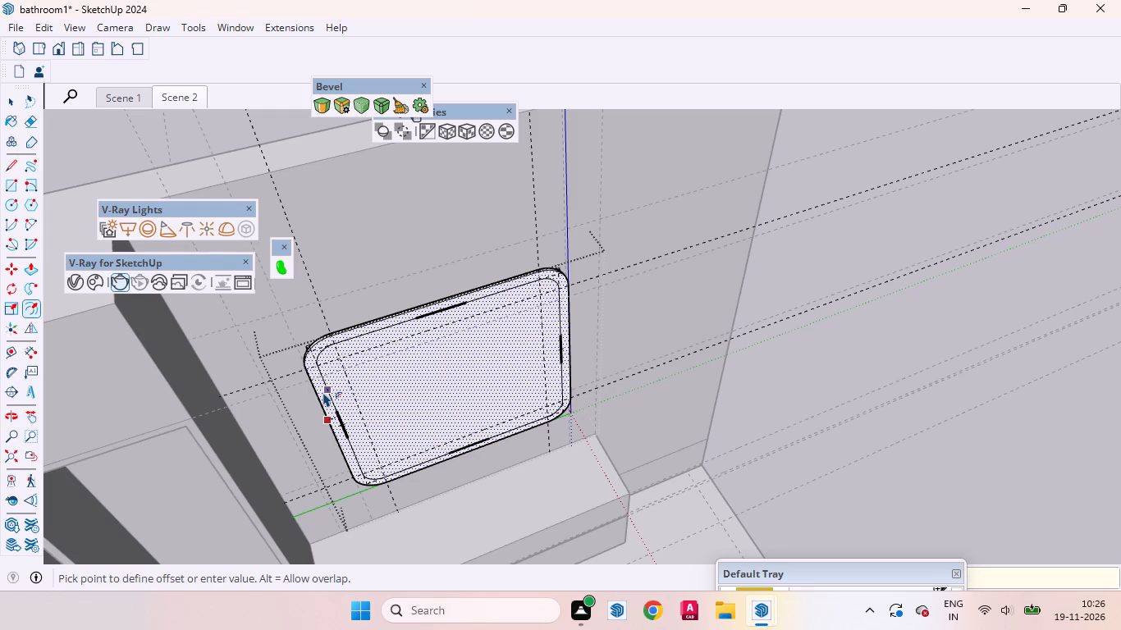
key(Return)
key(space)
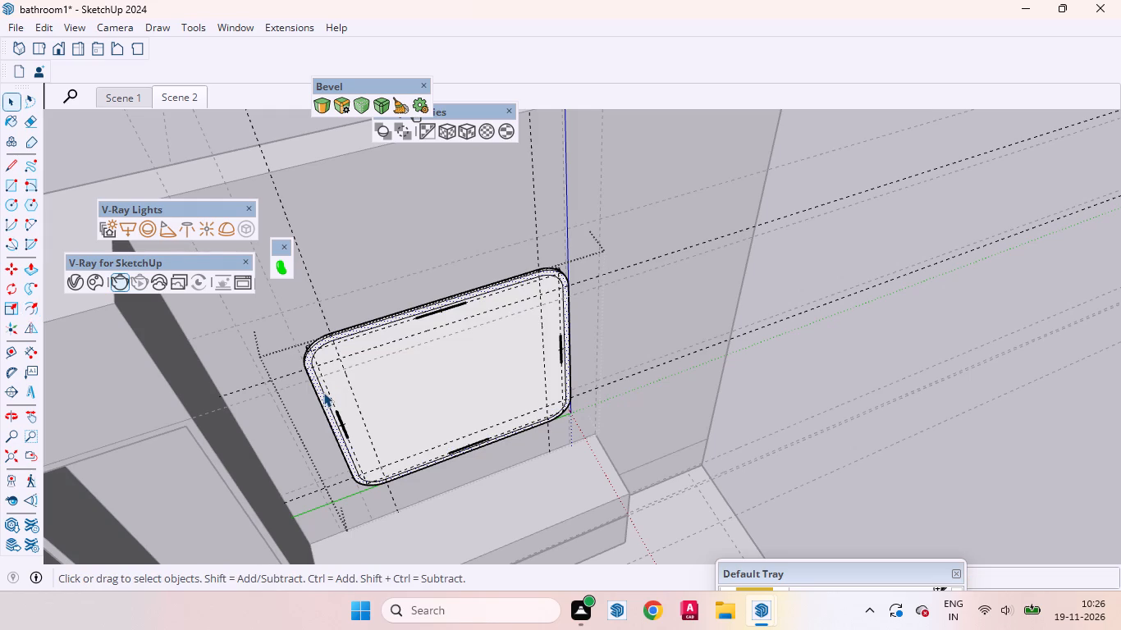
Select the panel's inner front face, switch to Scene 2 and sample the gold material from the toilet's flush plate.
click(427, 373)
scroll(419, 385, up, 4)
middle_drag(460, 391, 438, 398)
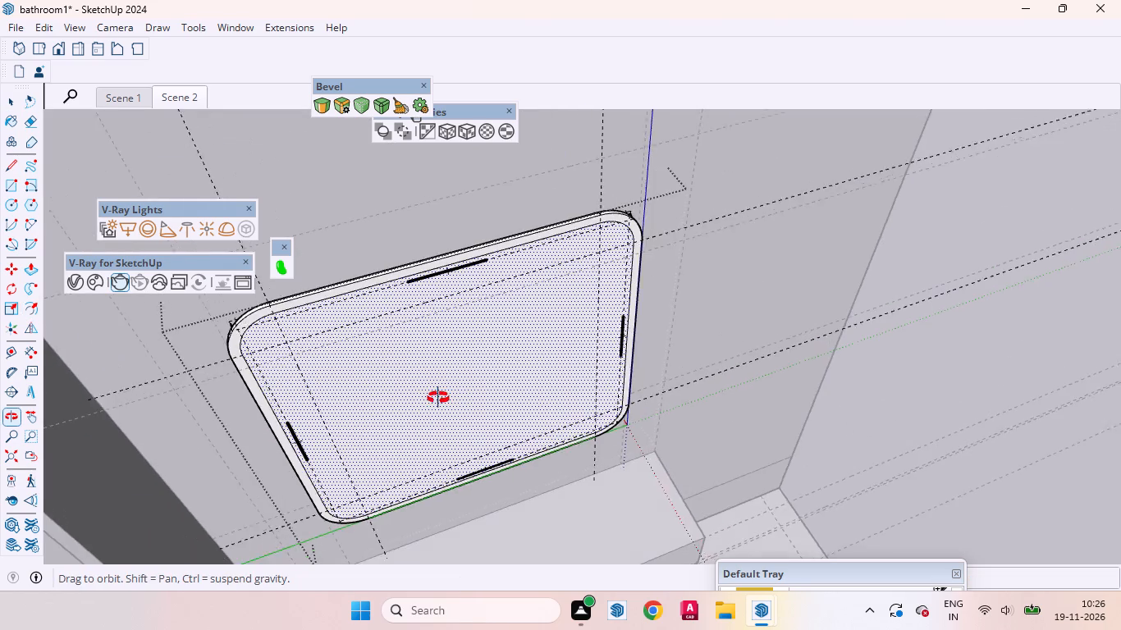
middle_drag(438, 398, 293, 326)
scroll(428, 335, down, 4)
scroll(344, 244, up, 6)
scroll(373, 262, down, 3)
scroll(495, 273, up, 2)
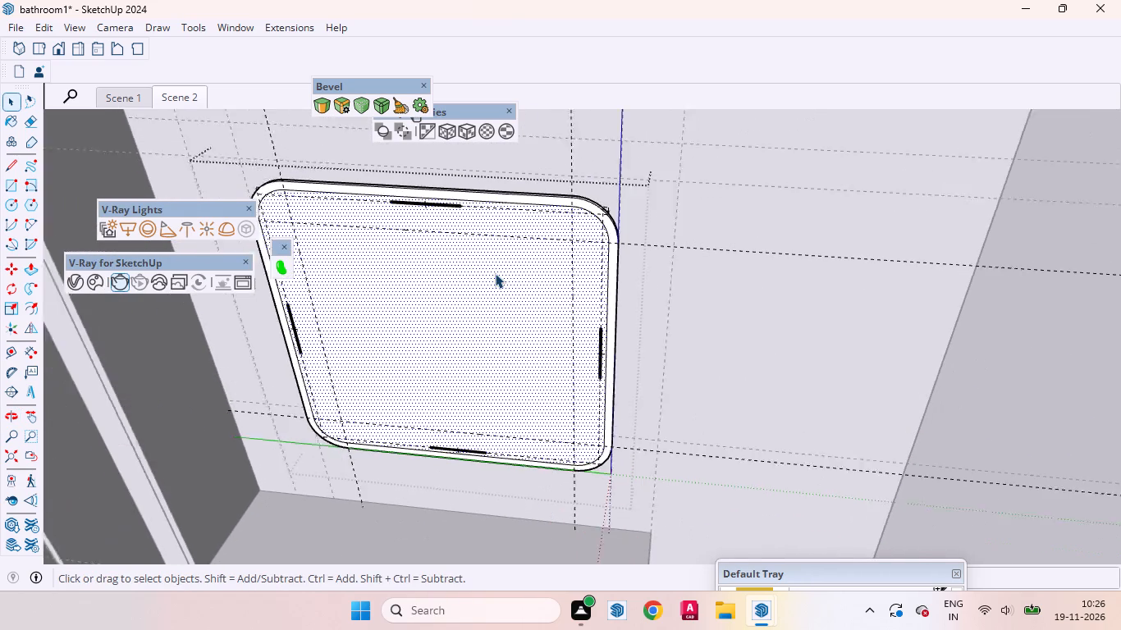
scroll(438, 365, down, 5)
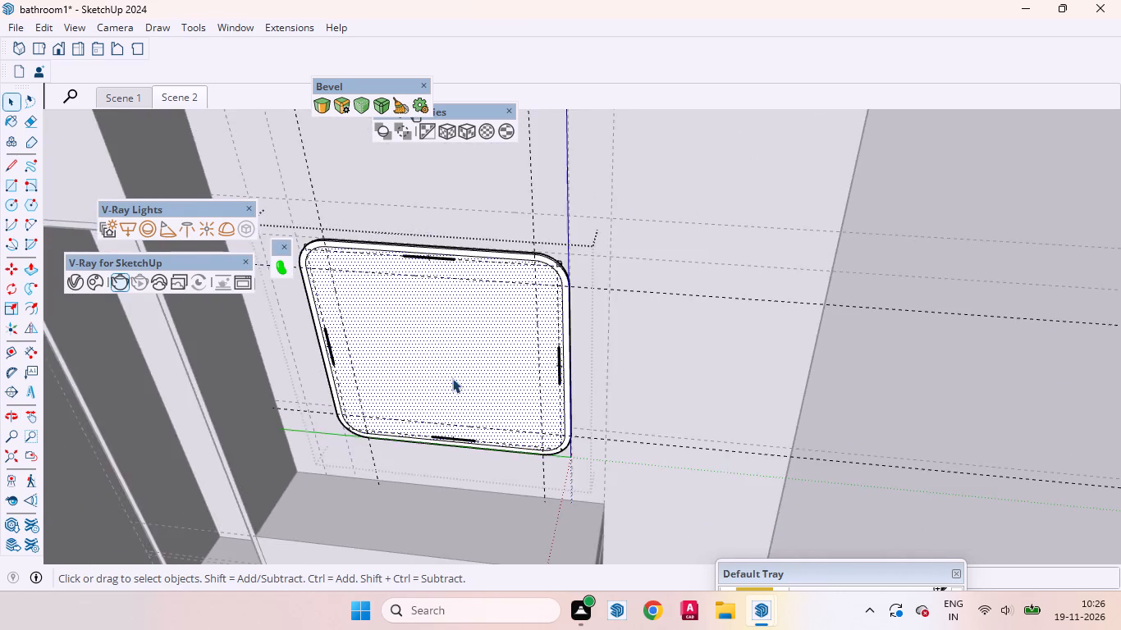
scroll(452, 378, down, 13)
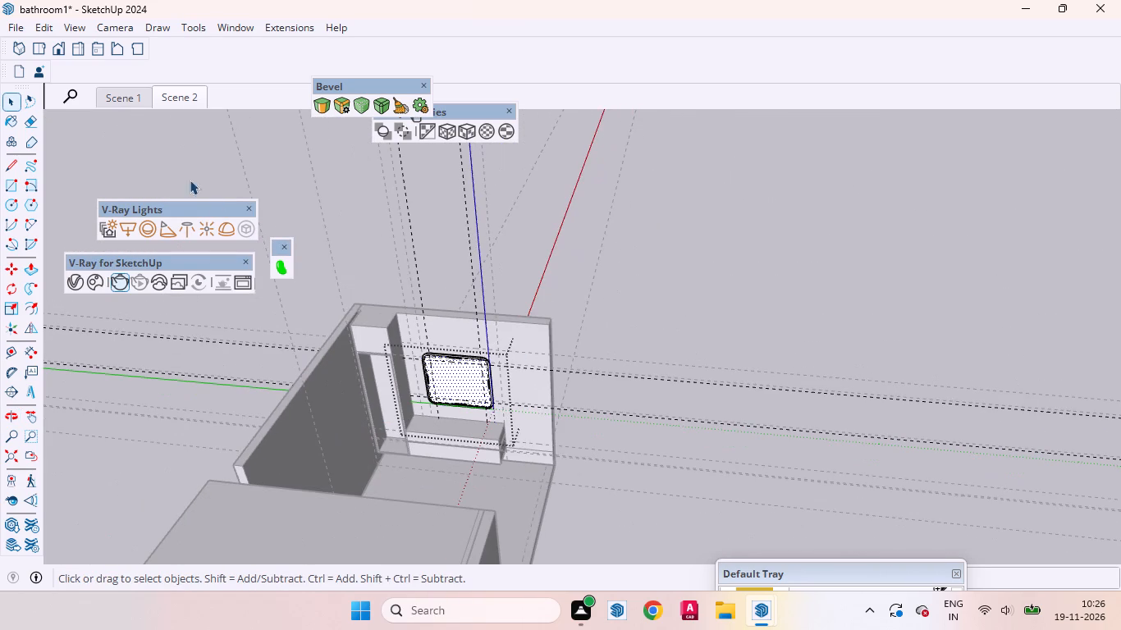
click(170, 94)
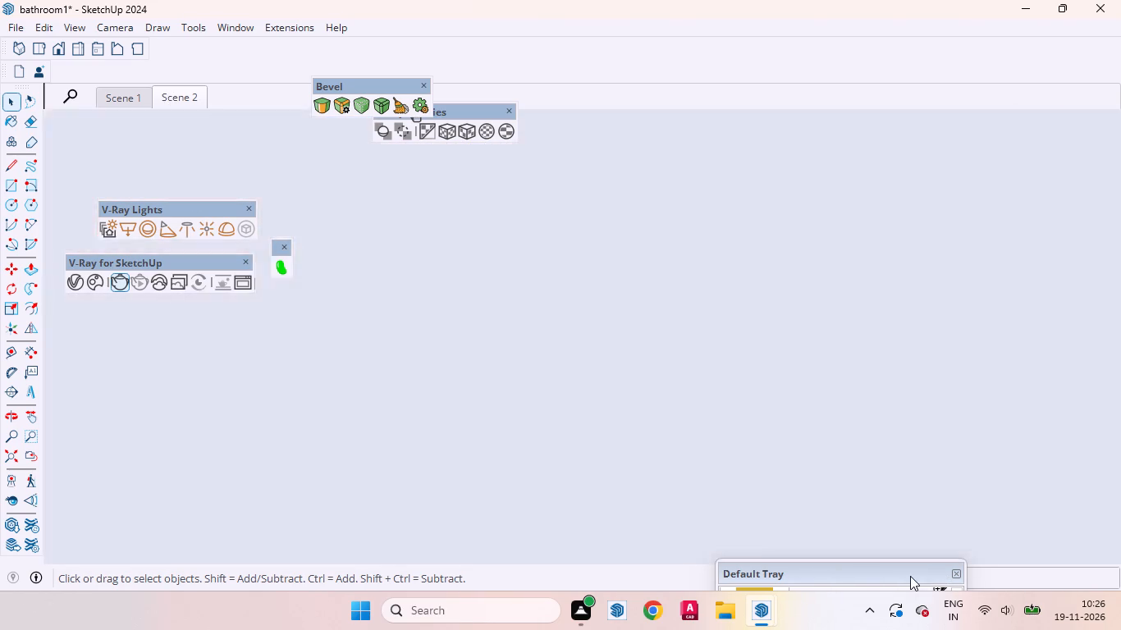
drag(858, 568, 948, 188)
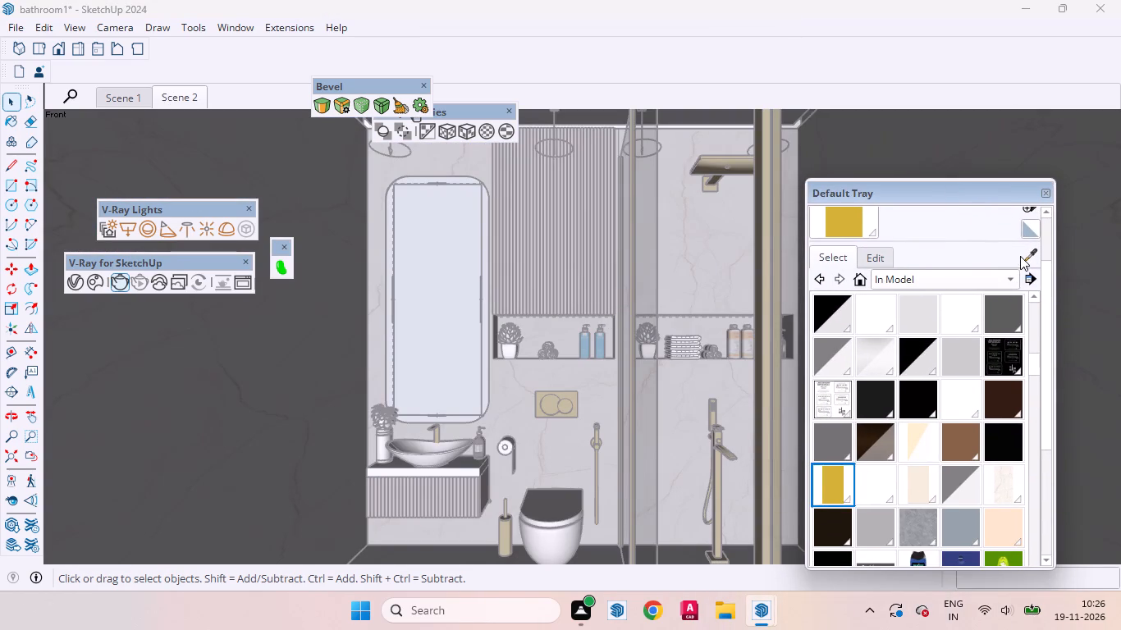
click(1020, 256)
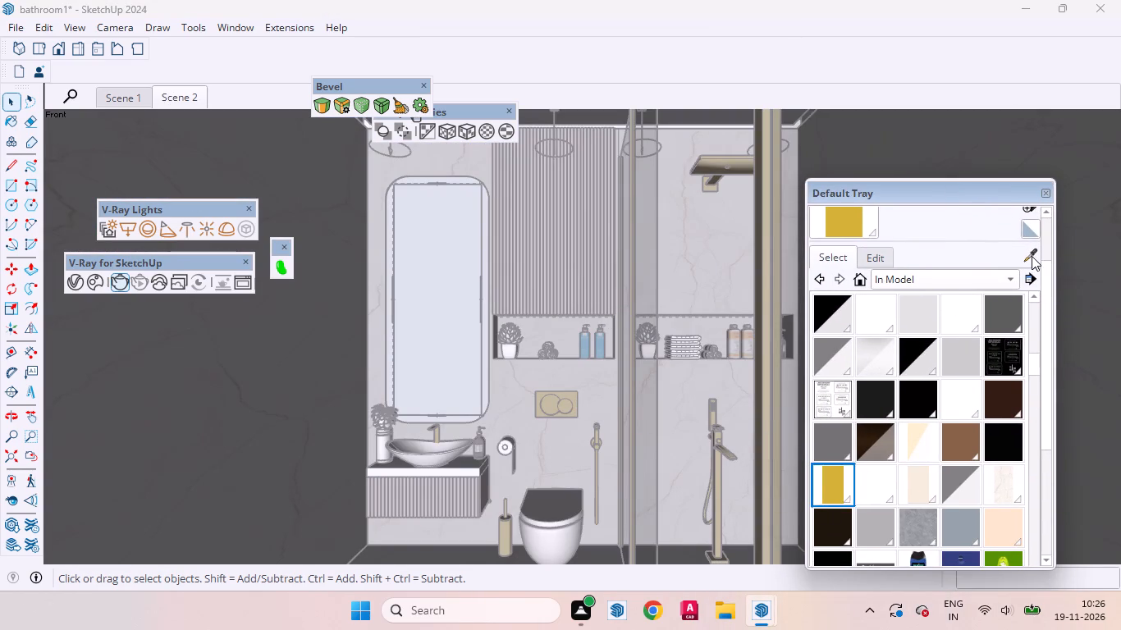
click(1032, 256)
scroll(569, 387, up, 11)
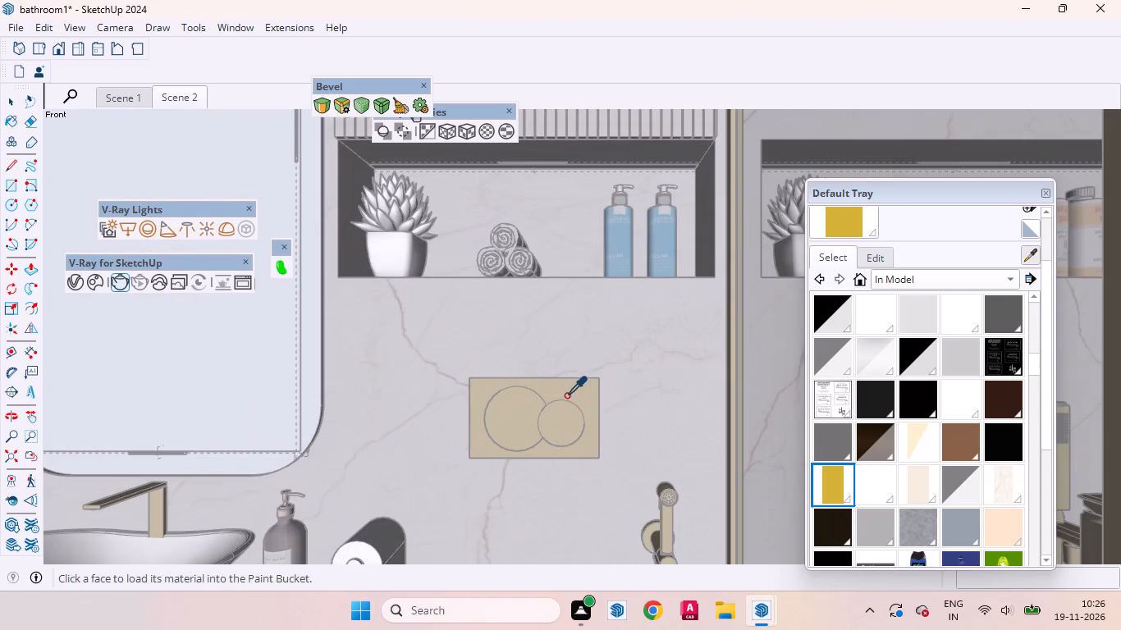
click(566, 391)
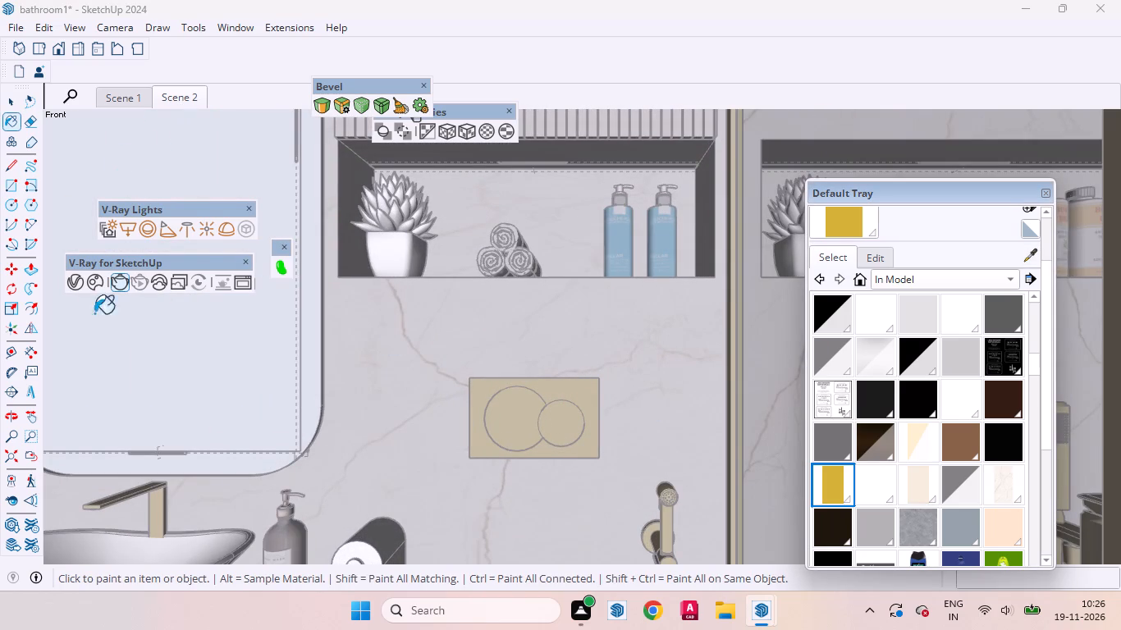
scroll(523, 457, down, 9)
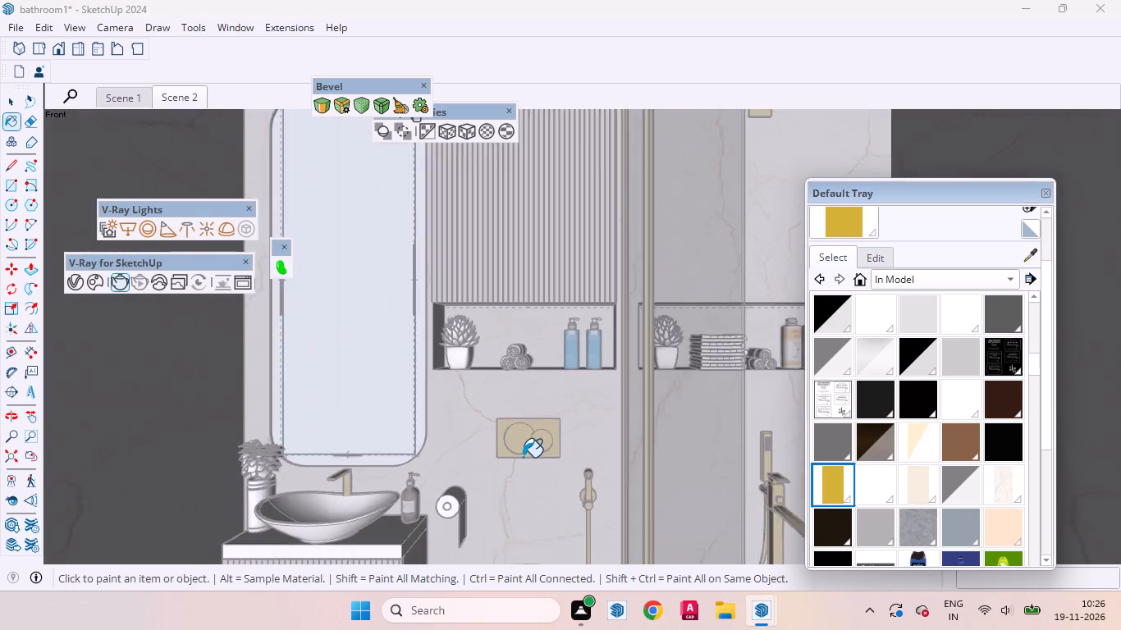
scroll(523, 457, down, 4)
scroll(523, 457, up, 1)
scroll(523, 457, down, 20)
scroll(523, 457, down, 11)
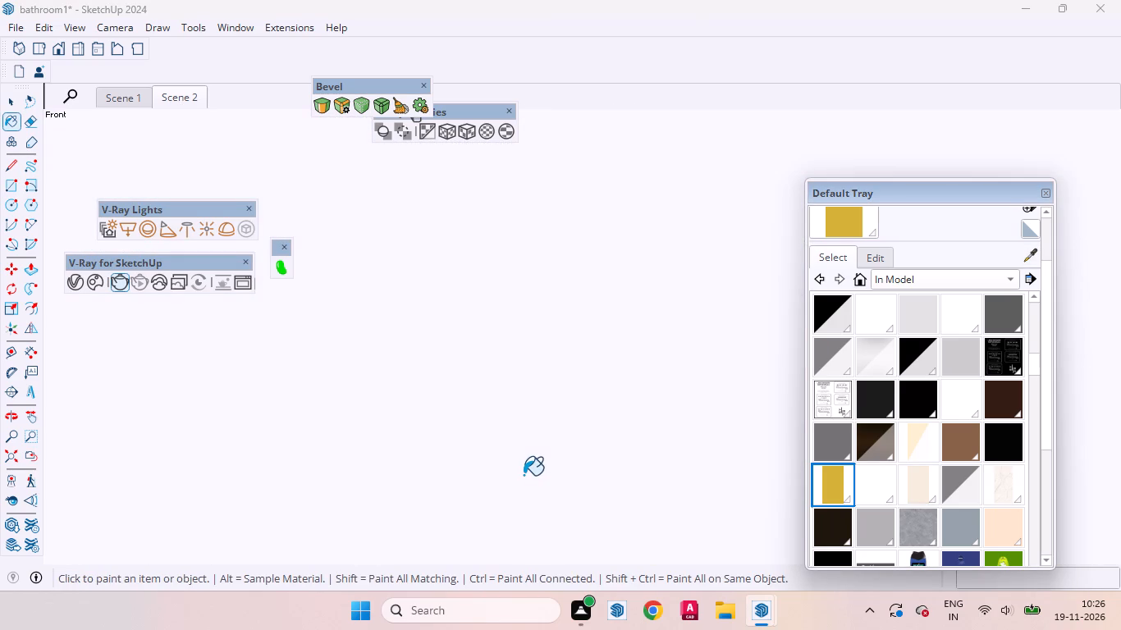
Paint the round-cornered wall panel's narrow border face with the sampled gold material.
scroll(524, 475, down, 20)
scroll(524, 475, down, 15)
scroll(526, 477, down, 20)
scroll(526, 477, down, 15)
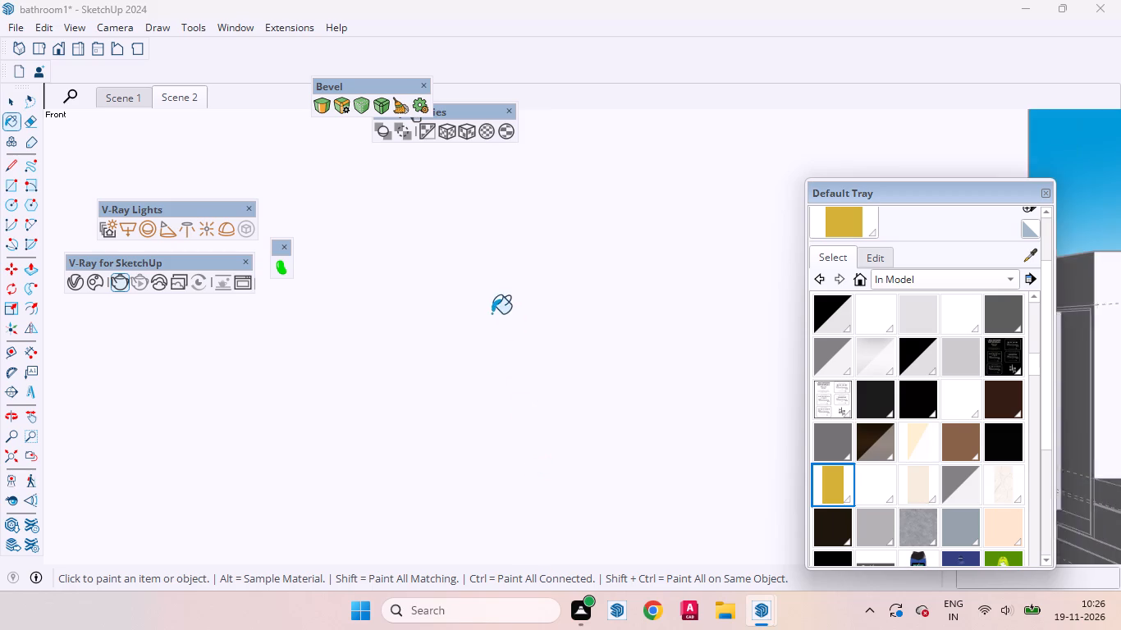
scroll(492, 313, down, 20)
scroll(492, 313, down, 6)
middle_drag(472, 397, 572, 428)
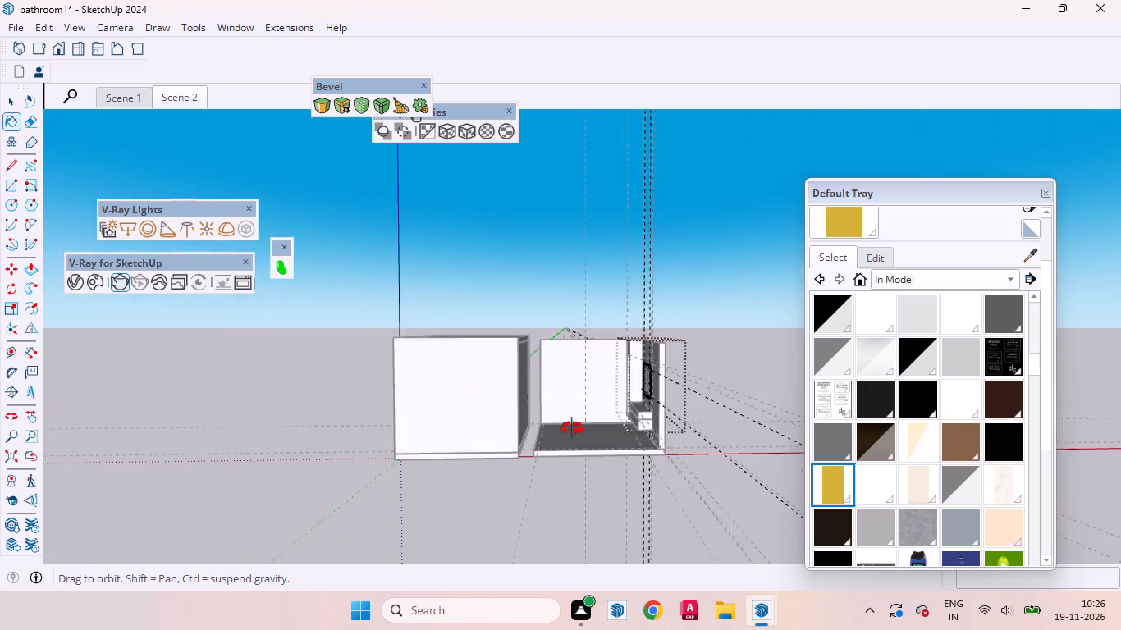
middle_drag(572, 428, 739, 447)
scroll(684, 341, up, 20)
scroll(684, 341, up, 6)
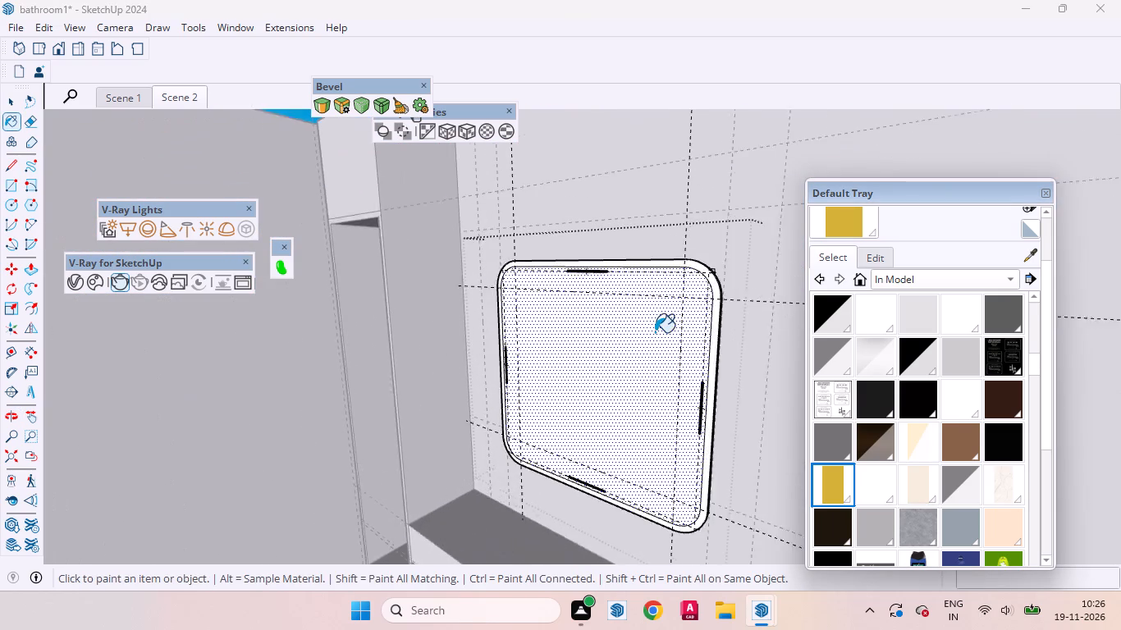
key(space)
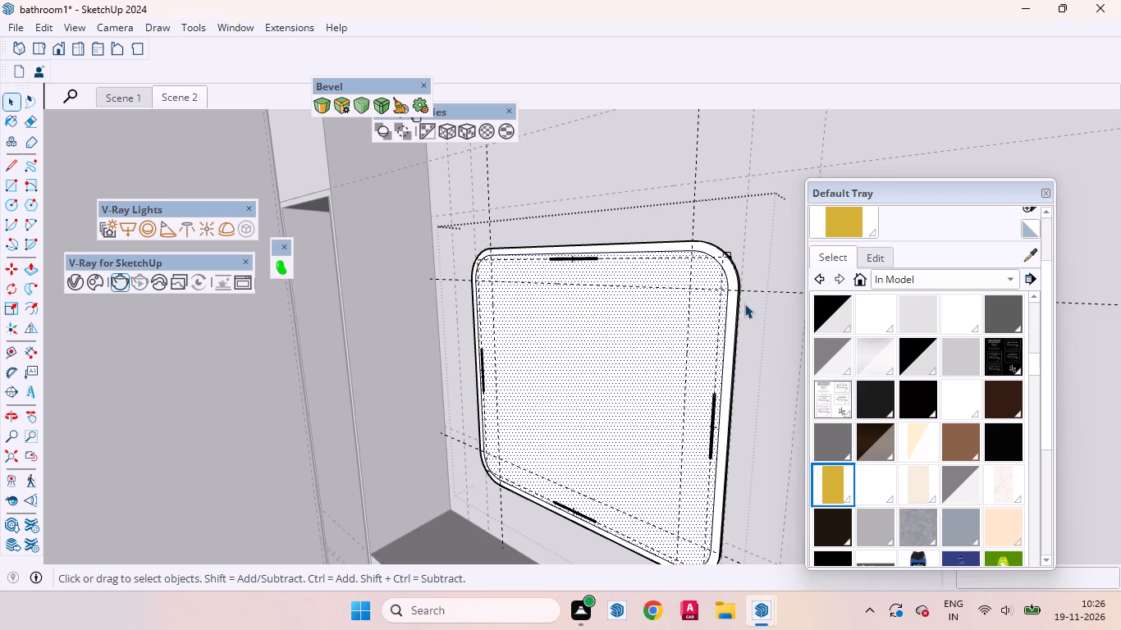
click(730, 303)
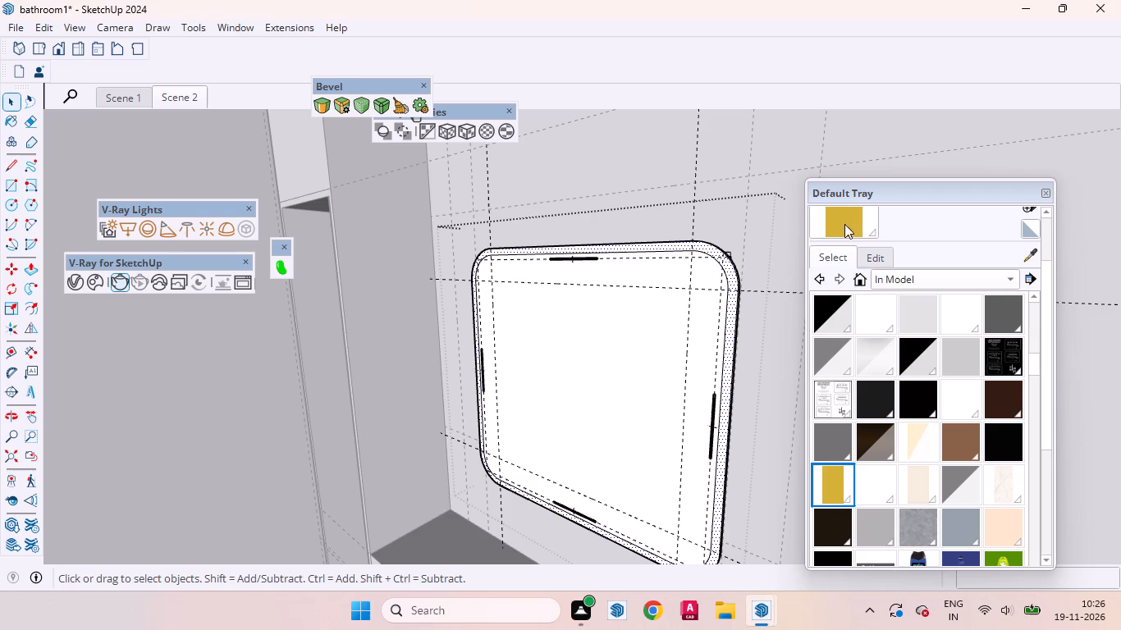
click(844, 224)
scroll(738, 326, up, 6)
click(727, 313)
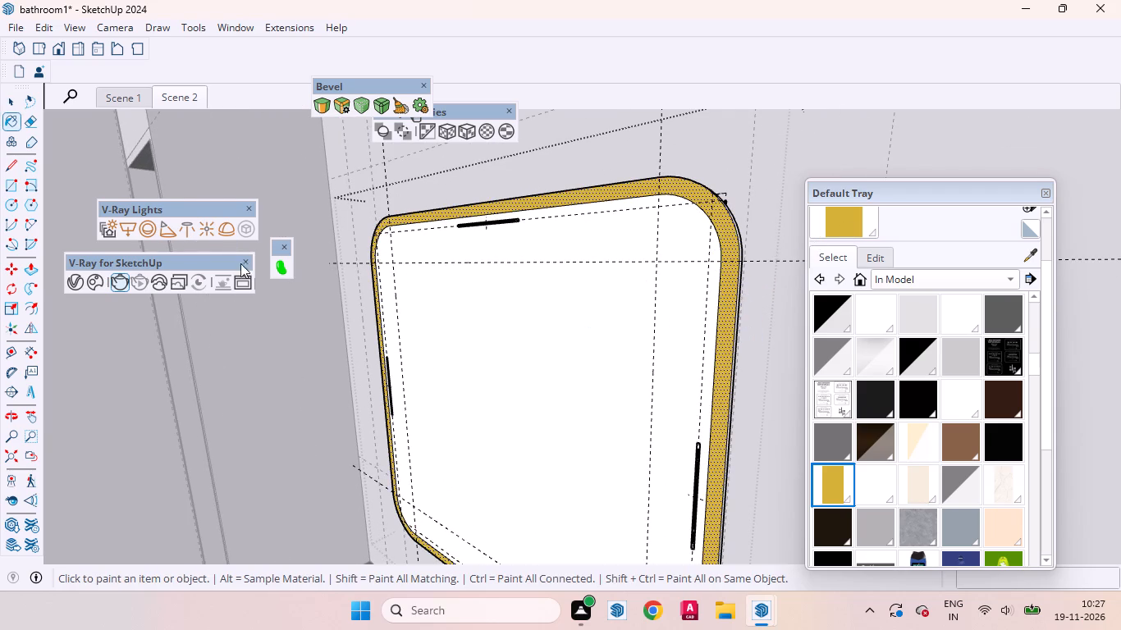
Select the panel's inner front face inside the gold border.
click(7, 99)
scroll(540, 290, up, 1)
middle_drag(550, 294, 639, 303)
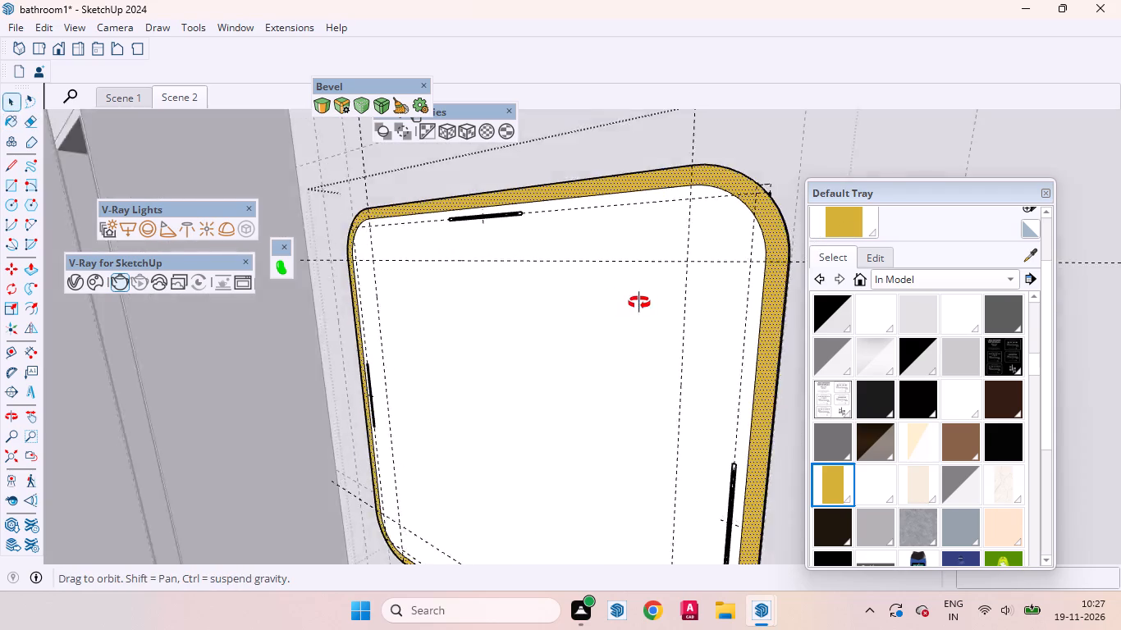
middle_drag(639, 303, 687, 318)
scroll(471, 283, down, 4)
click(507, 377)
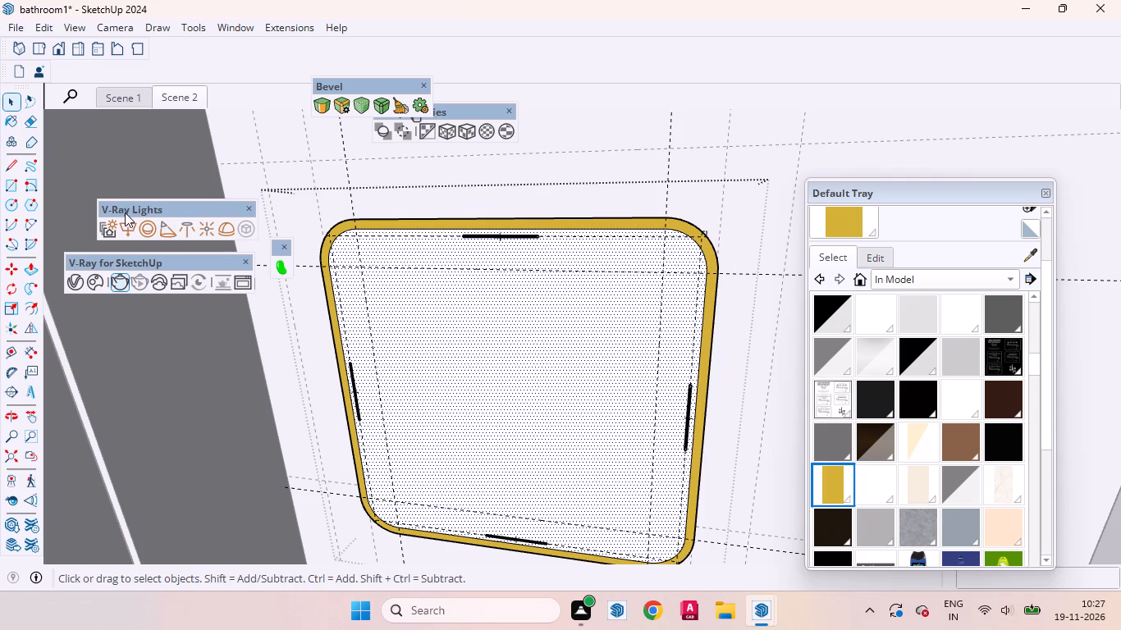
Open the V-Ray Asset Editor and search the scene's assets for "mi" and "m".
click(80, 283)
drag(865, 293, 861, 196)
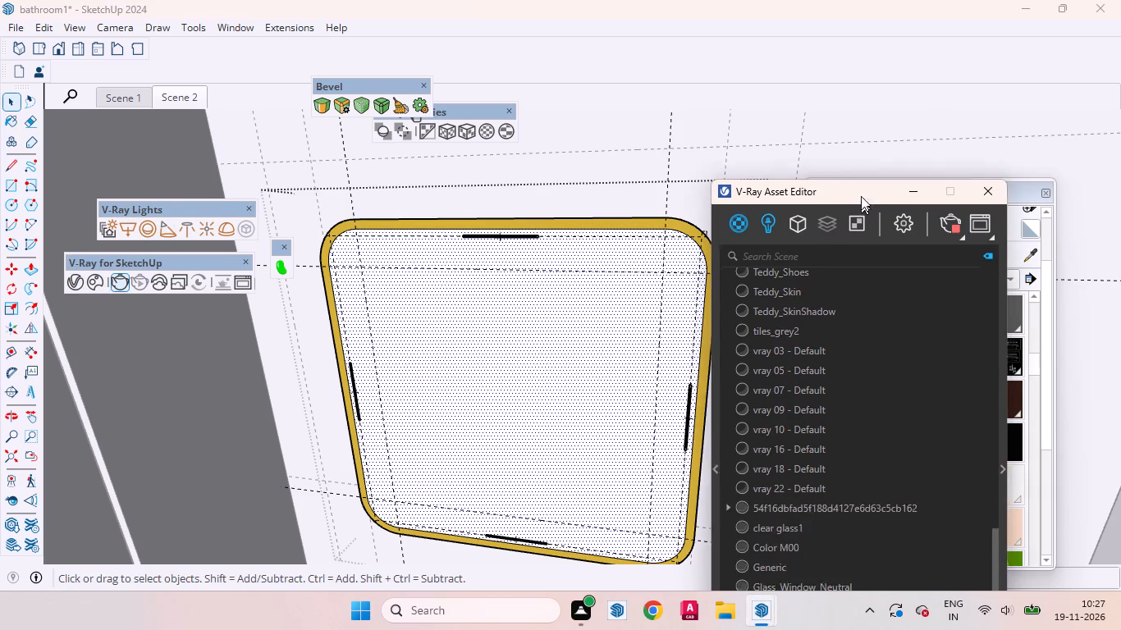
drag(861, 196, 856, 124)
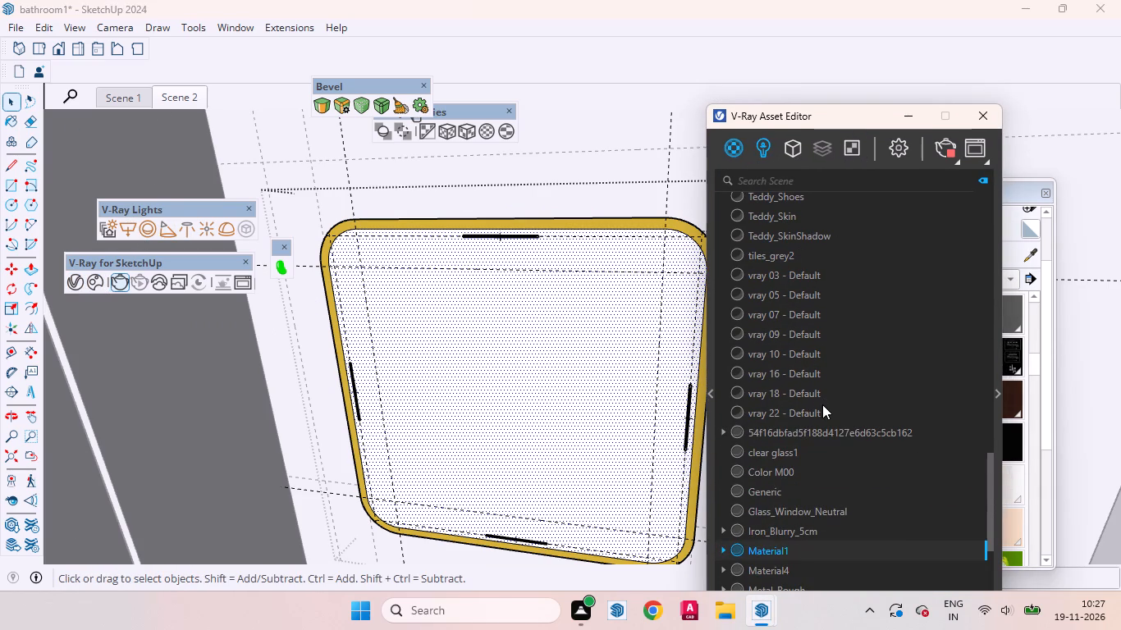
click(787, 181)
text(mi)
key(Return)
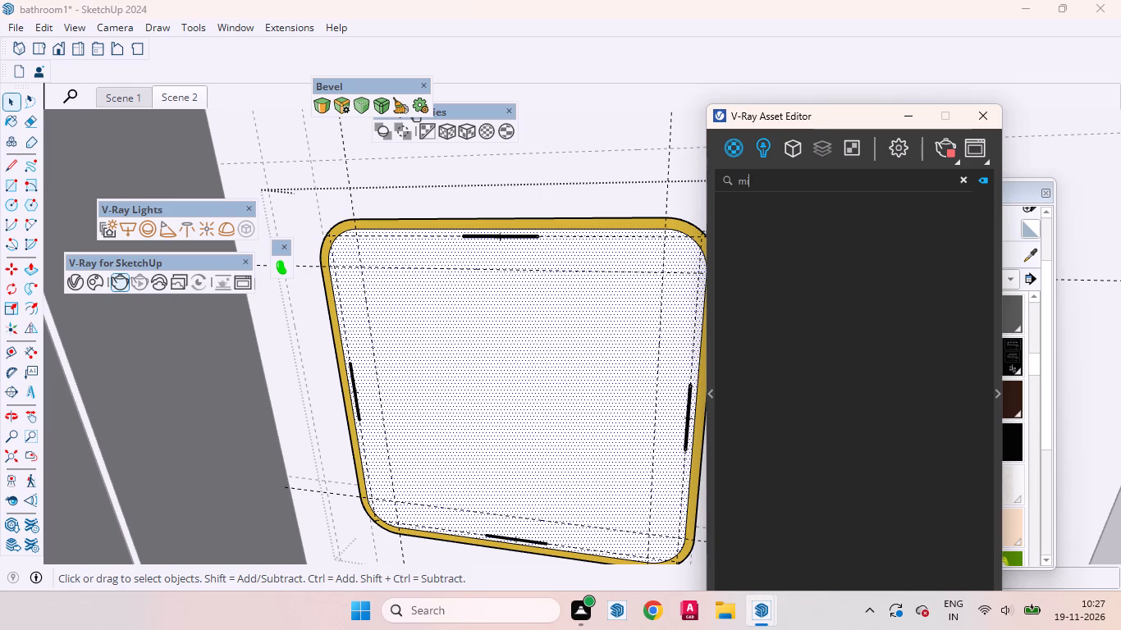
key(BackSpace)
key(BackSpace)
key(BackSpace)
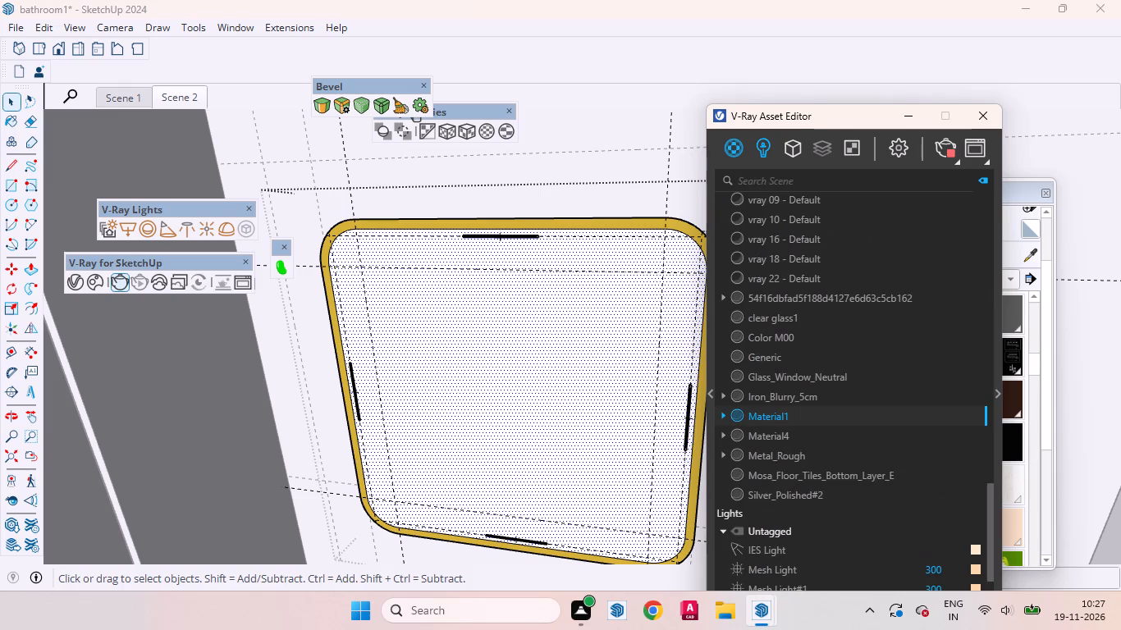
text(mi)
key(Return)
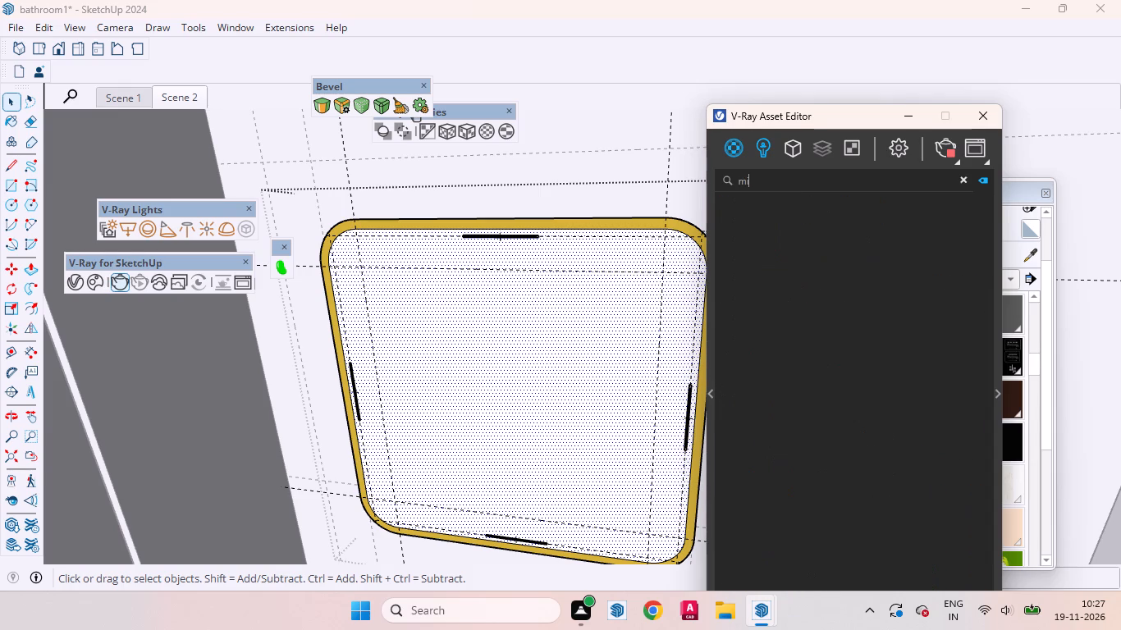
key(BackSpace)
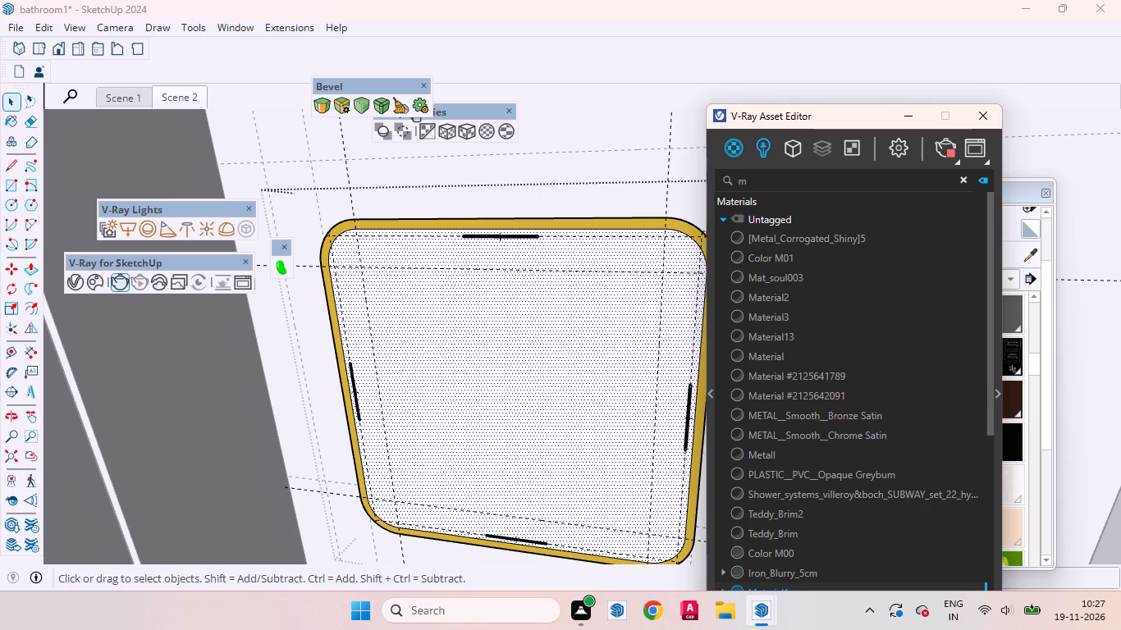
scroll(793, 250, down, 2)
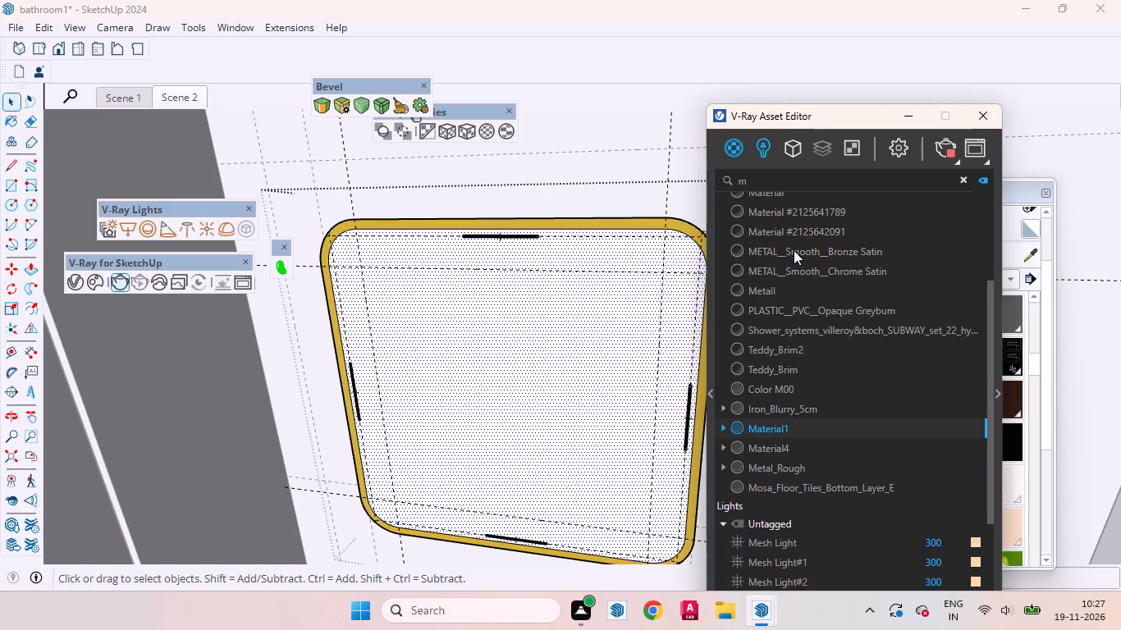
scroll(794, 250, down, 2)
scroll(794, 250, up, 3)
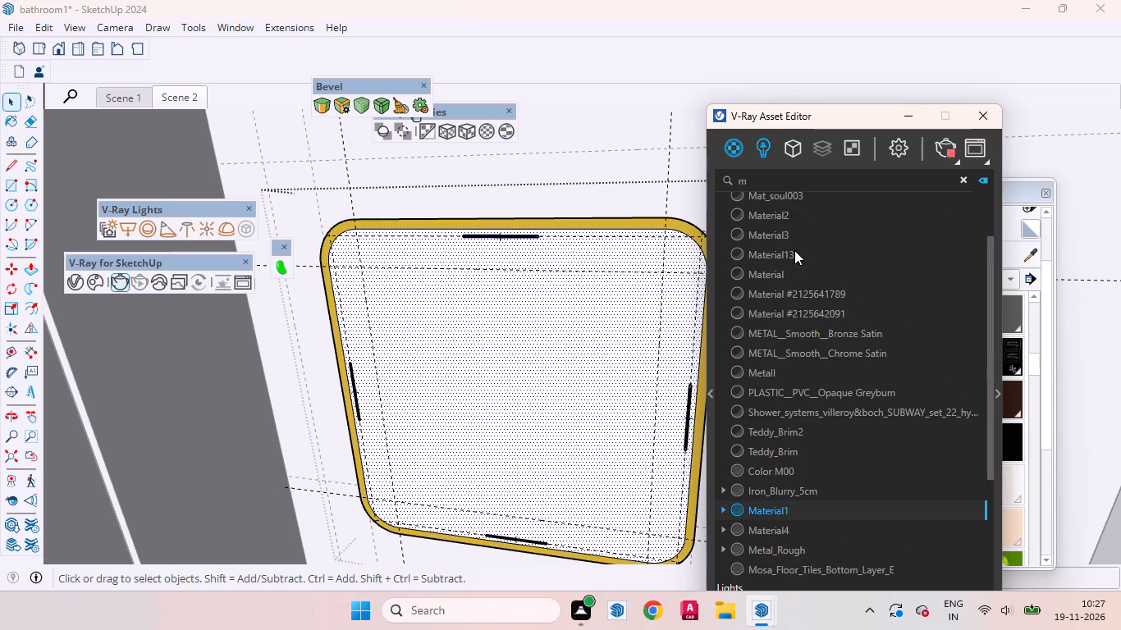
scroll(794, 250, up, 8)
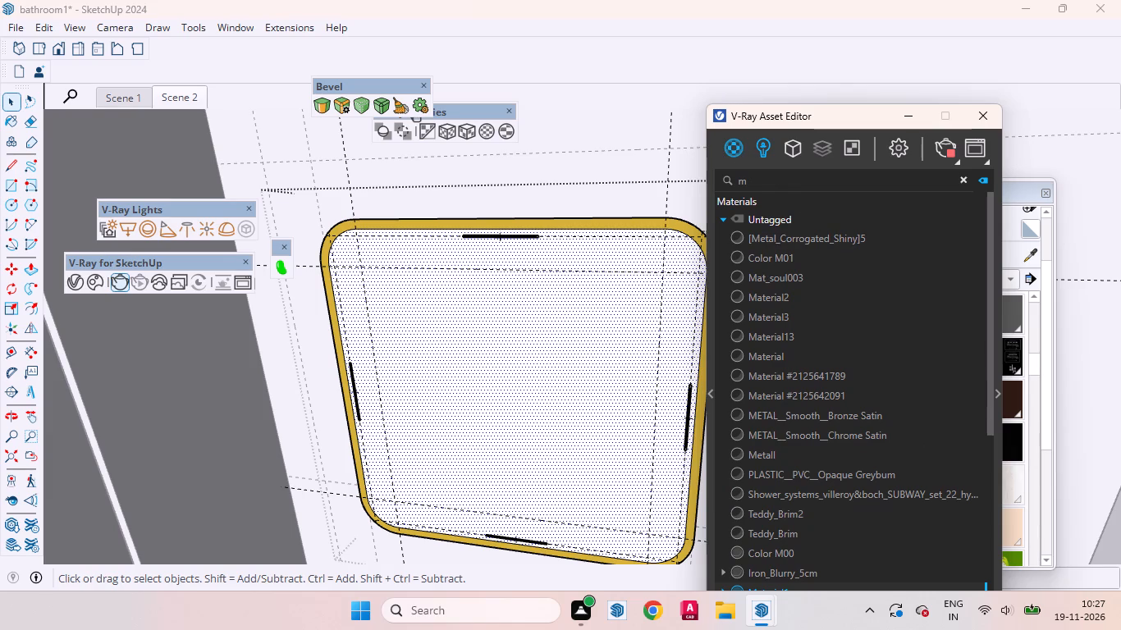
key(BackSpace)
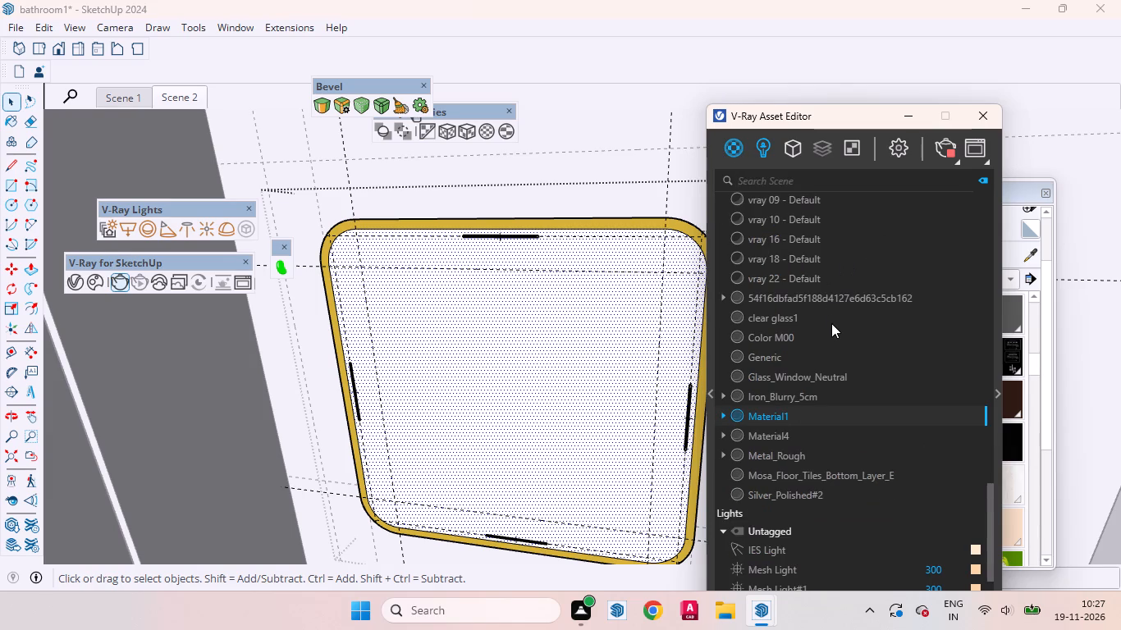
Examine the Generic material's preview and reflection settings, then pick METAL__Smooth__Chrome Satin and look through the V-Ray material list.
scroll(831, 323, down, 1)
click(798, 276)
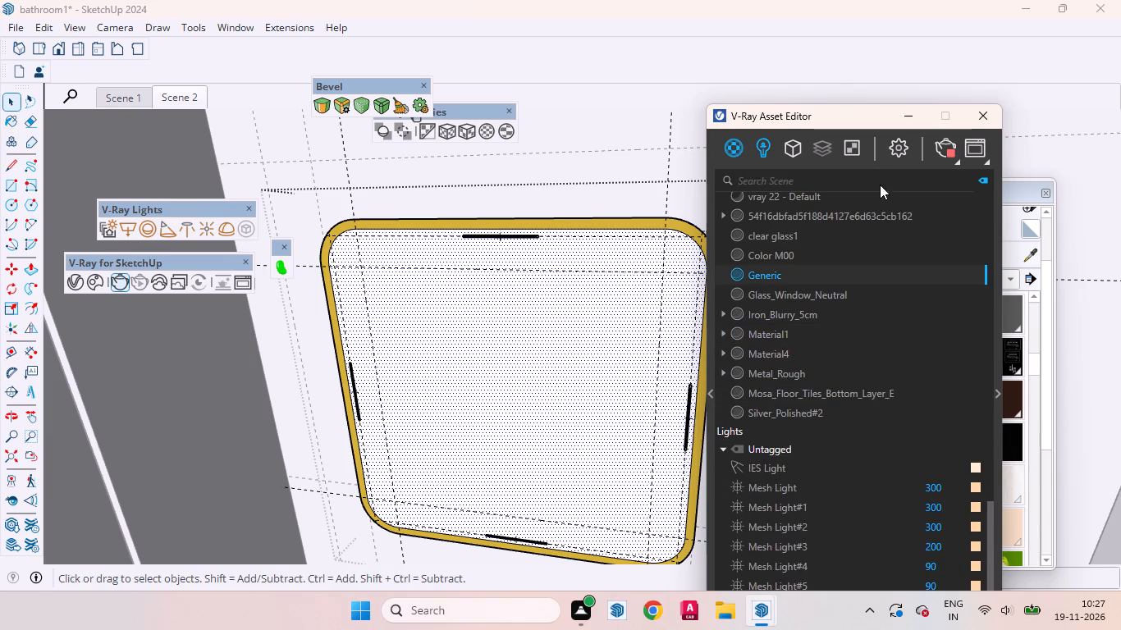
drag(843, 113, 625, 67)
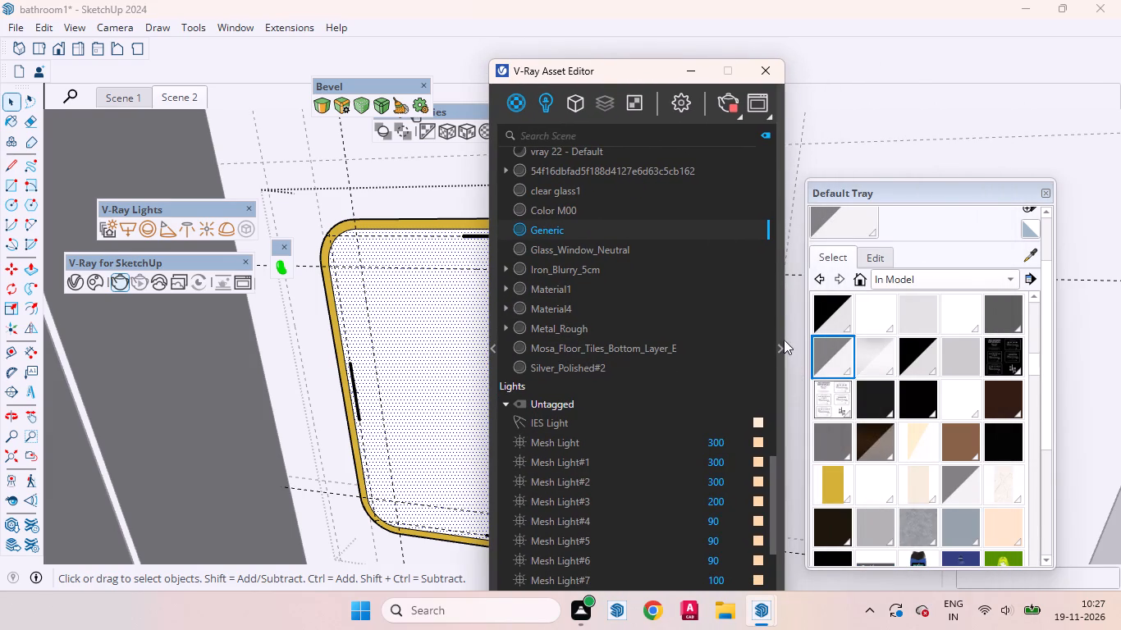
click(782, 345)
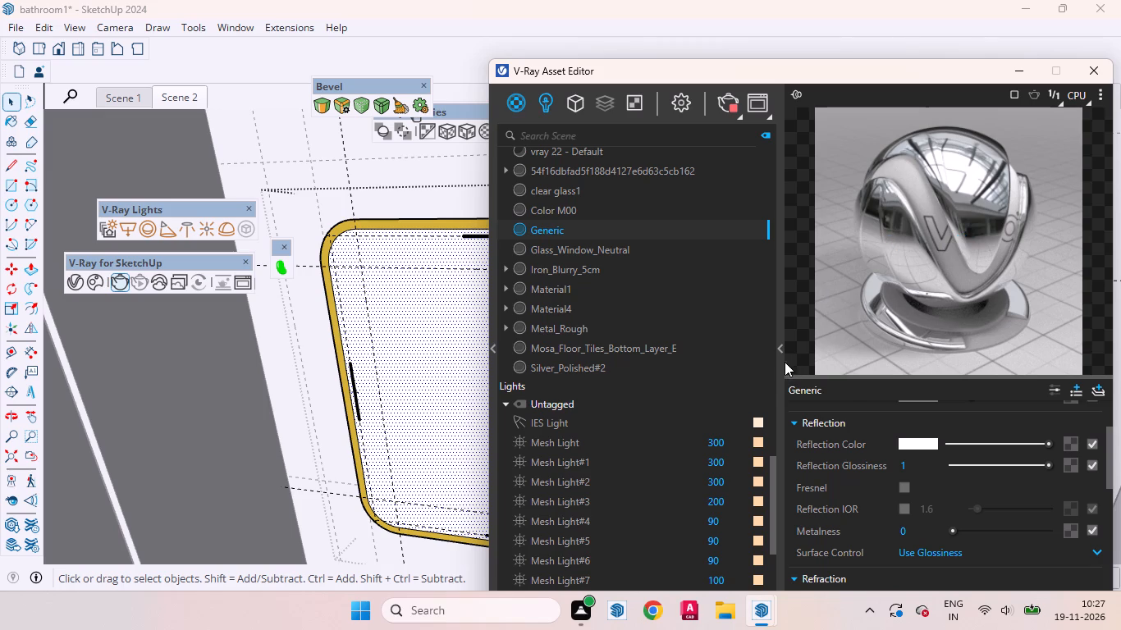
click(780, 354)
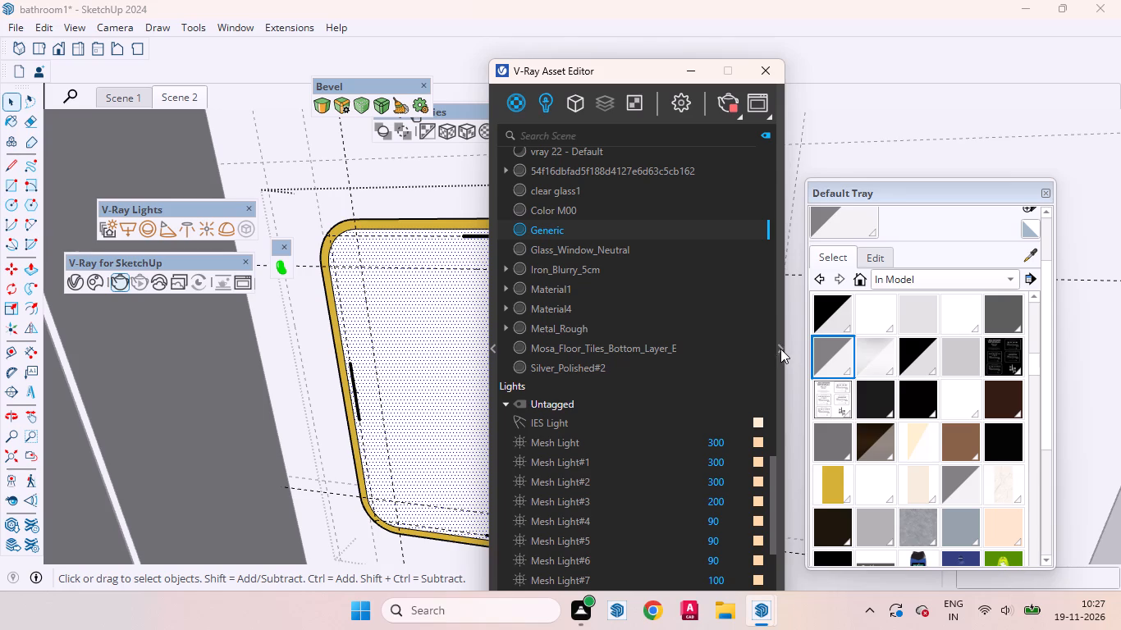
click(881, 522)
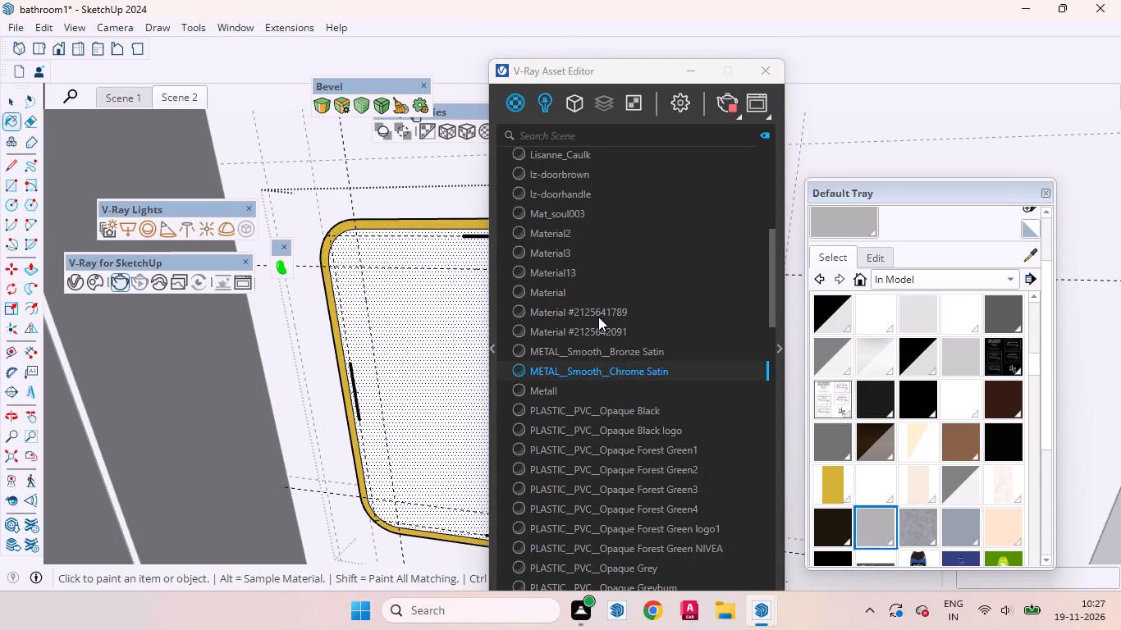
scroll(597, 300, up, 5)
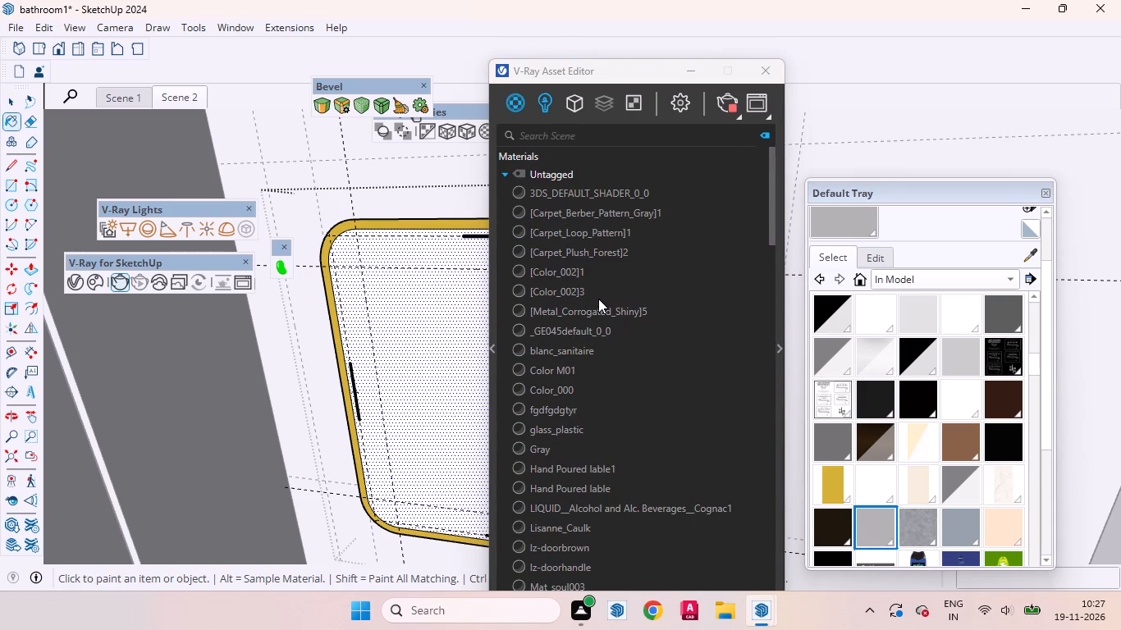
scroll(601, 329, up, 4)
scroll(601, 329, down, 3)
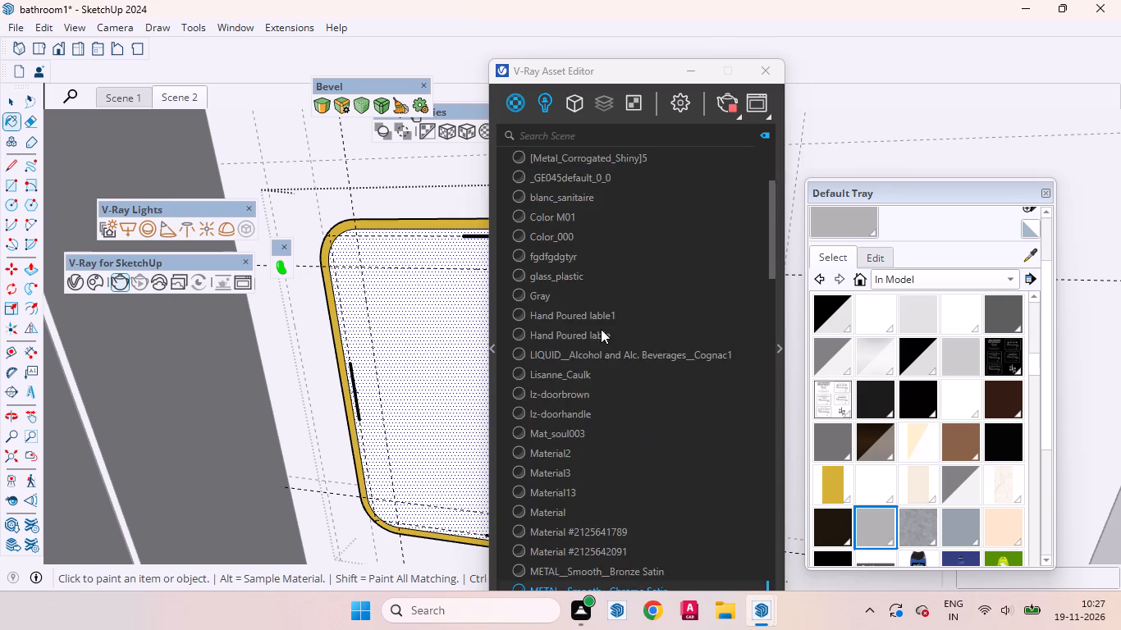
scroll(601, 329, down, 14)
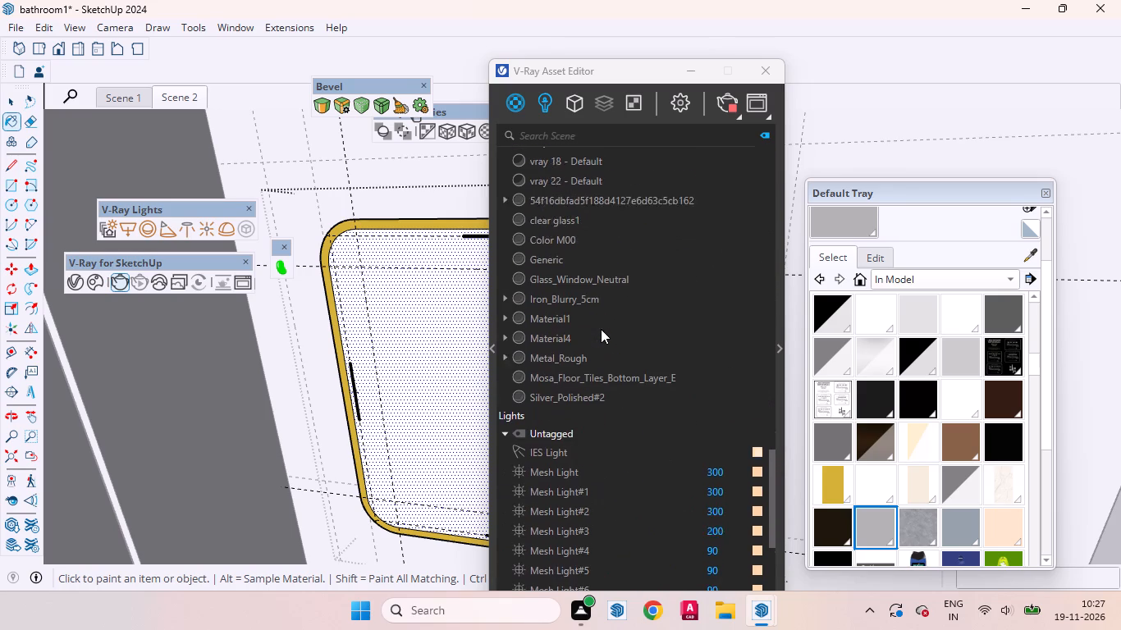
Apply the Generic V-Ray material to the selected inner face and move the Asset Editor clear of the panel.
click(584, 236)
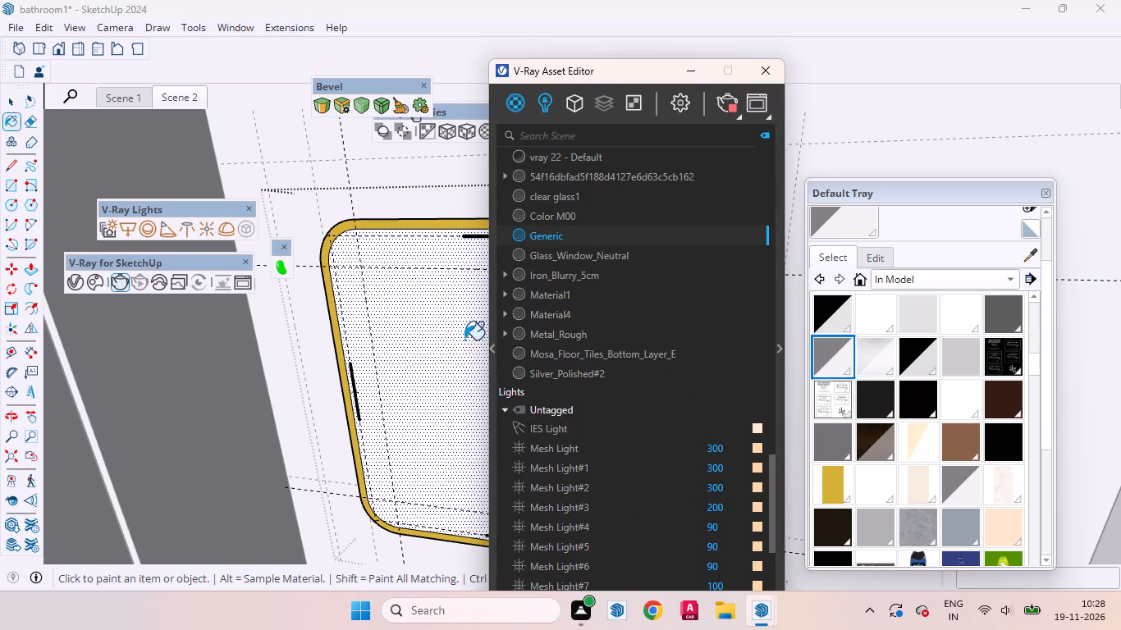
click(780, 345)
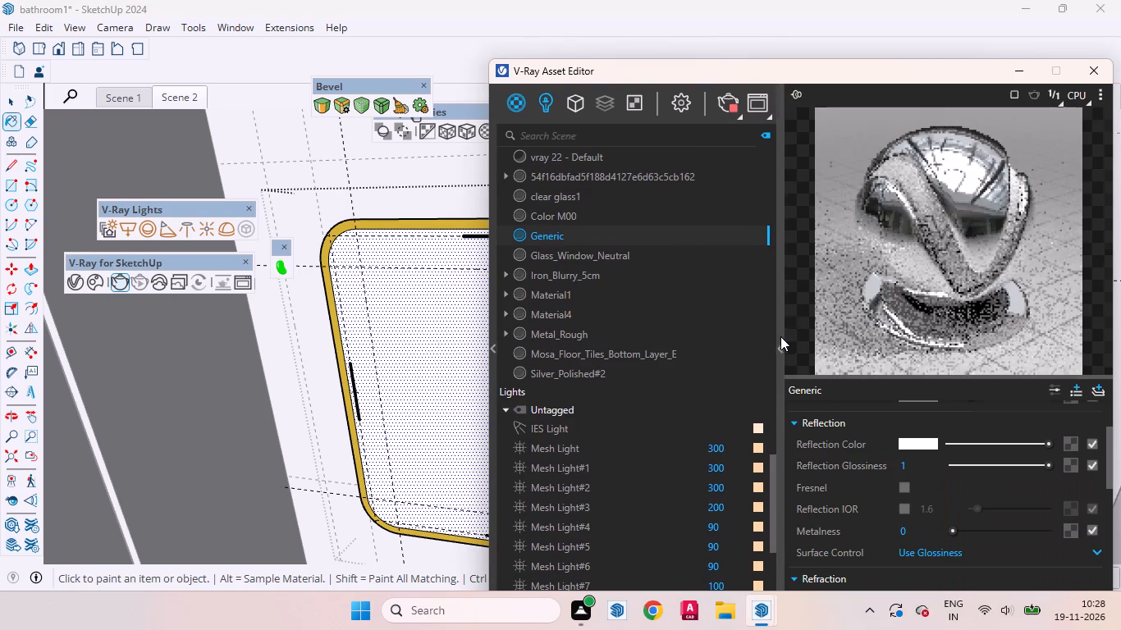
right_click(587, 238)
click(620, 276)
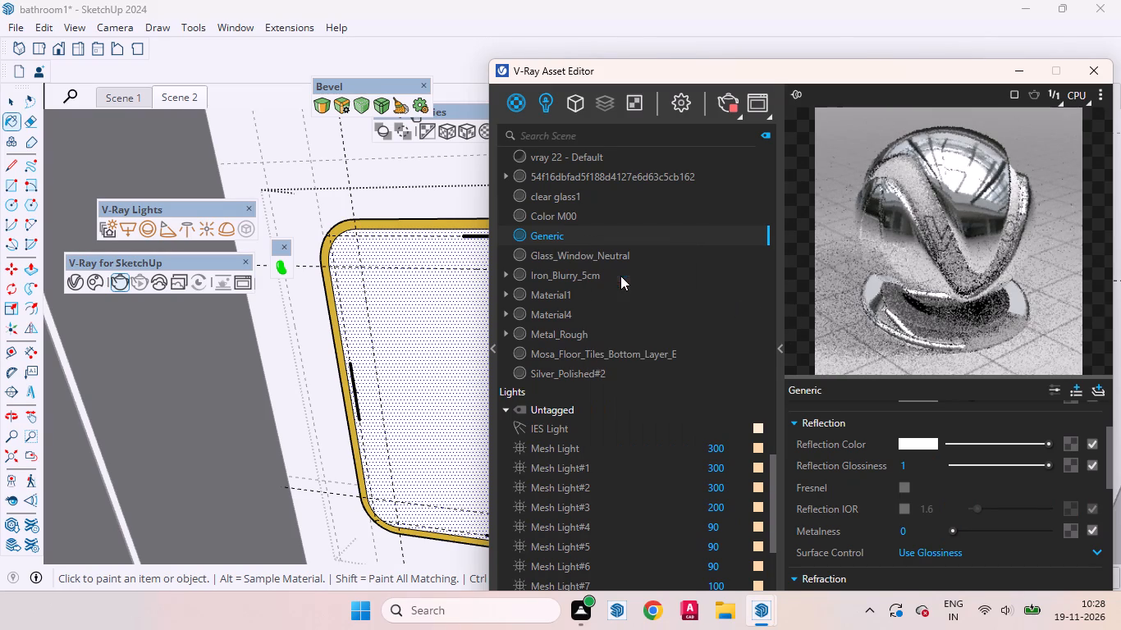
drag(712, 89, 715, 93)
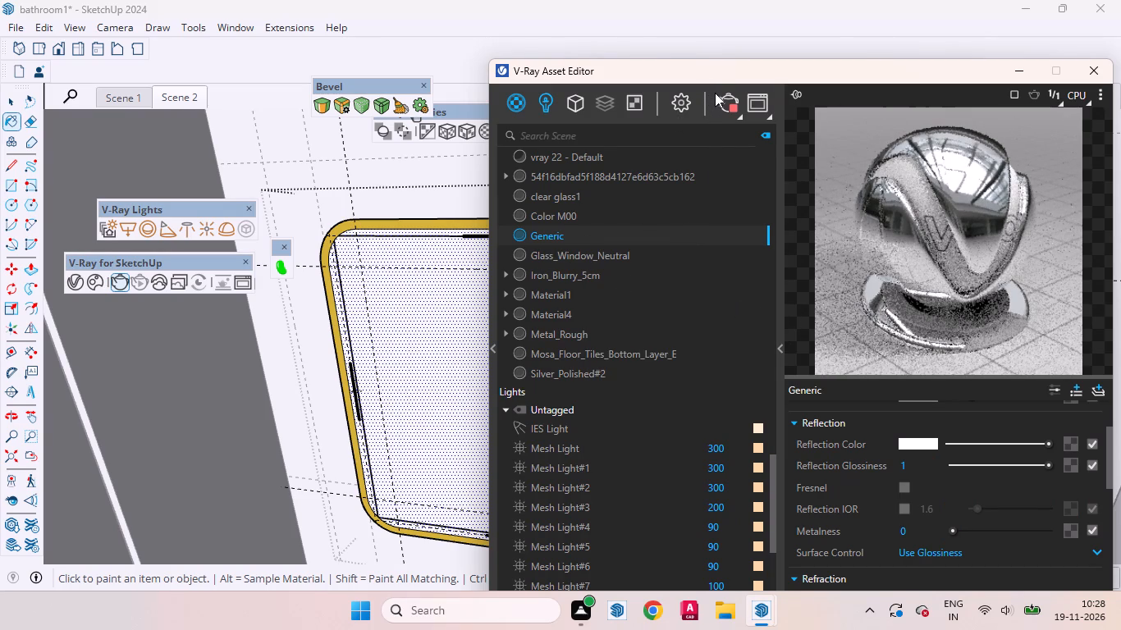
drag(715, 93, 711, 159)
click(779, 358)
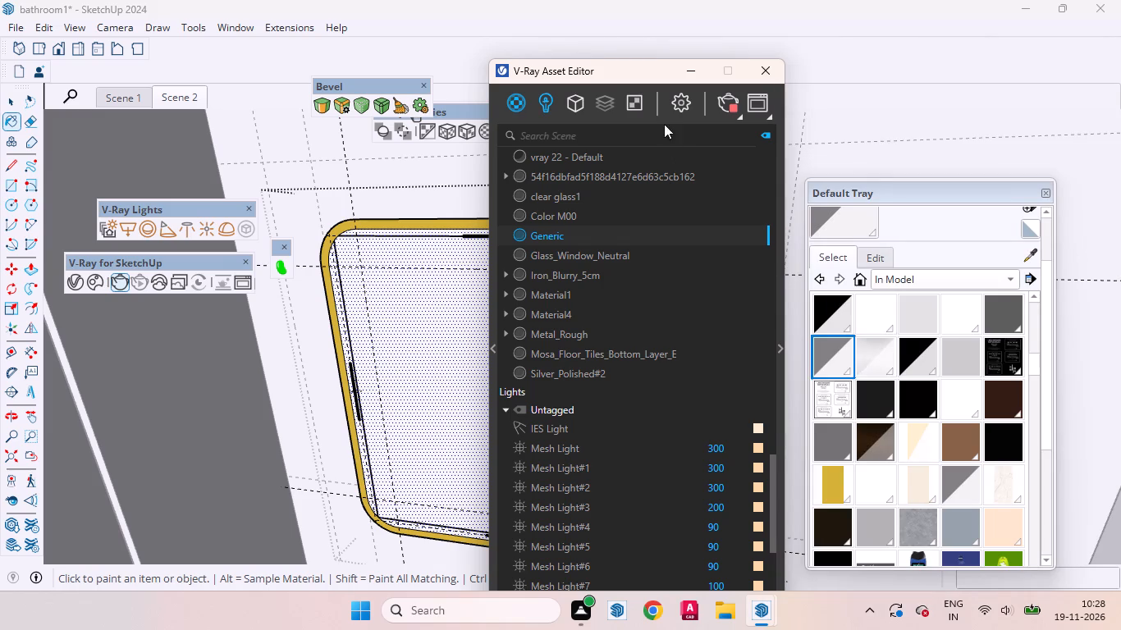
drag(612, 76, 1000, 302)
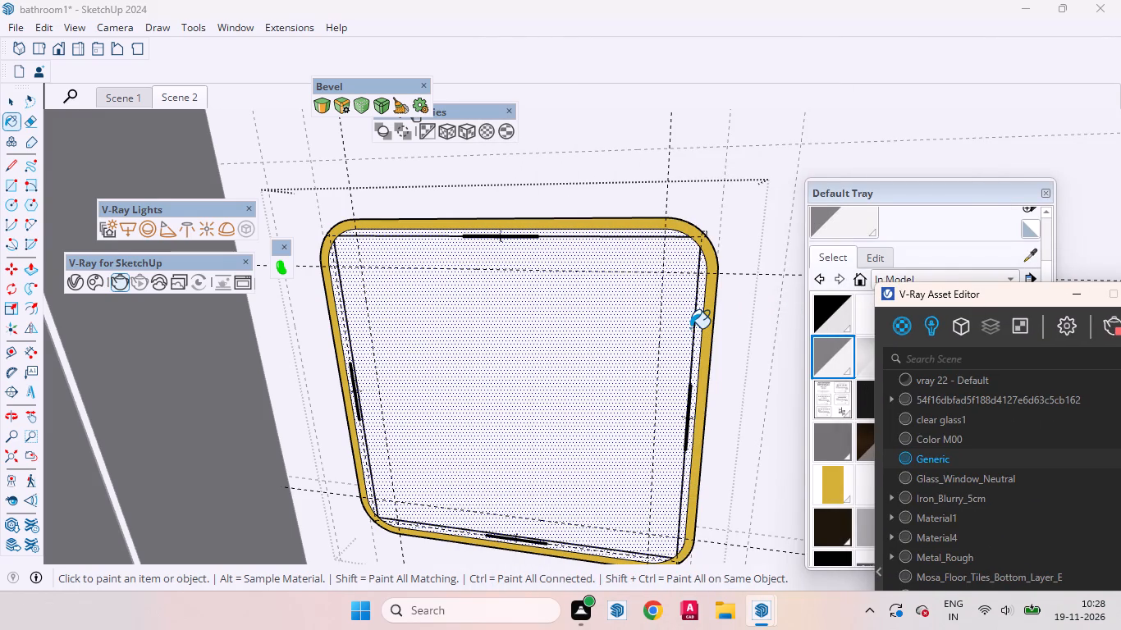
Leave the panel's editing and clear the selection of its inner face.
key(space)
middle_drag(736, 315, 604, 427)
key(space)
scroll(558, 378, down, 16)
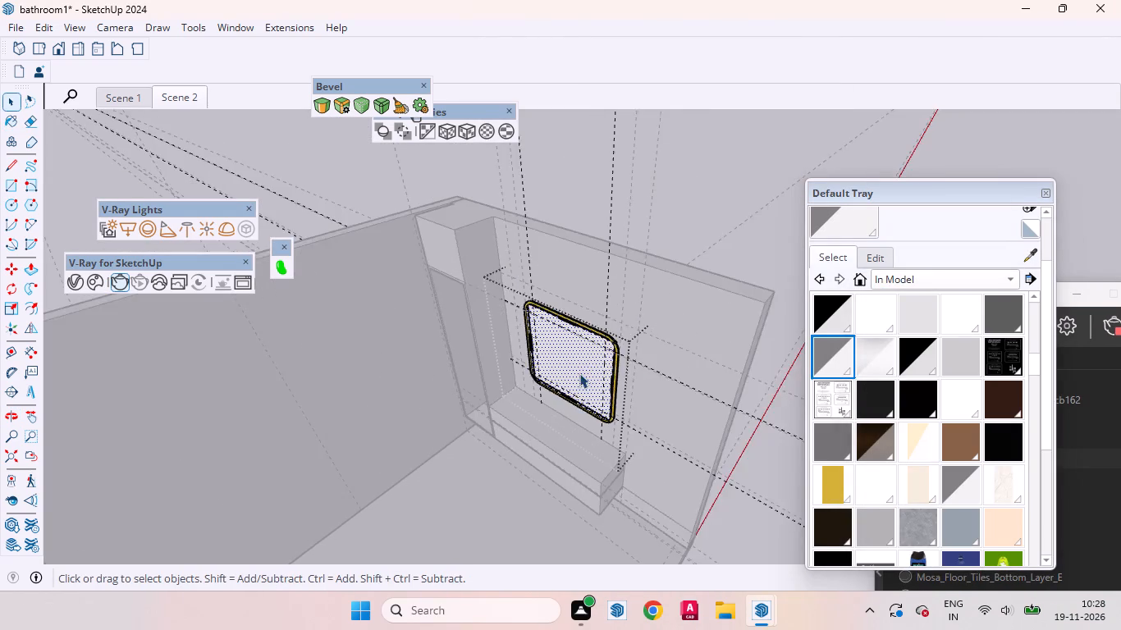
scroll(579, 373, down, 2)
click(666, 272)
Open the panel's border for editing, sample its gold material, and paint the outer side face of one rounded upper corner.
scroll(658, 363, up, 12)
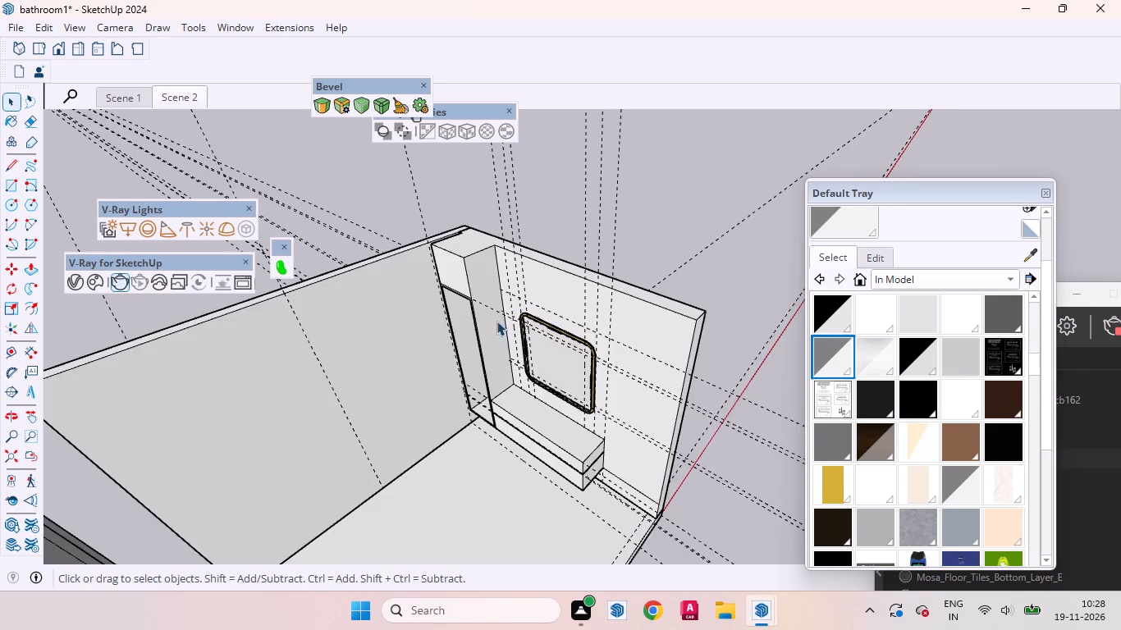
scroll(523, 319, up, 12)
middle_drag(664, 380, 570, 412)
scroll(620, 397, up, 15)
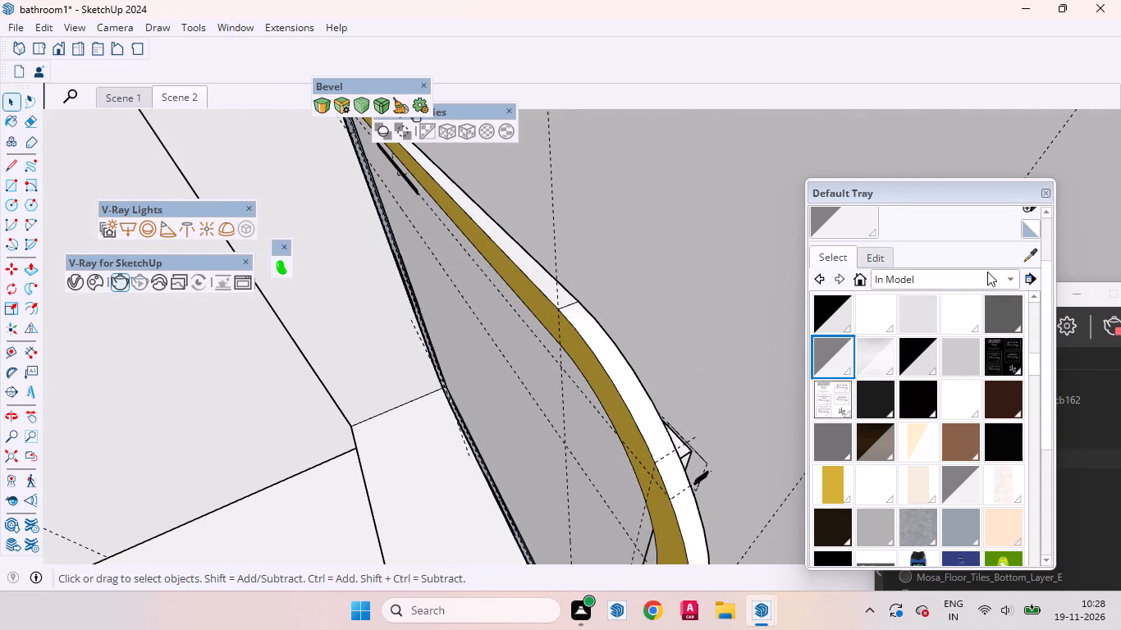
click(636, 387)
double_click(635, 395)
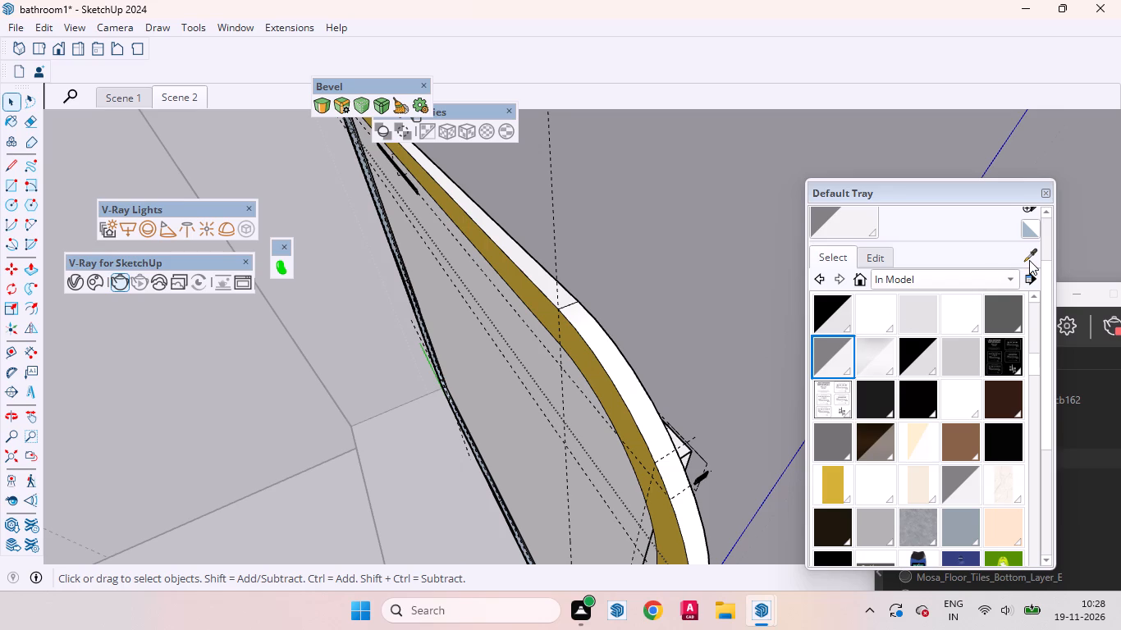
click(1029, 260)
click(629, 430)
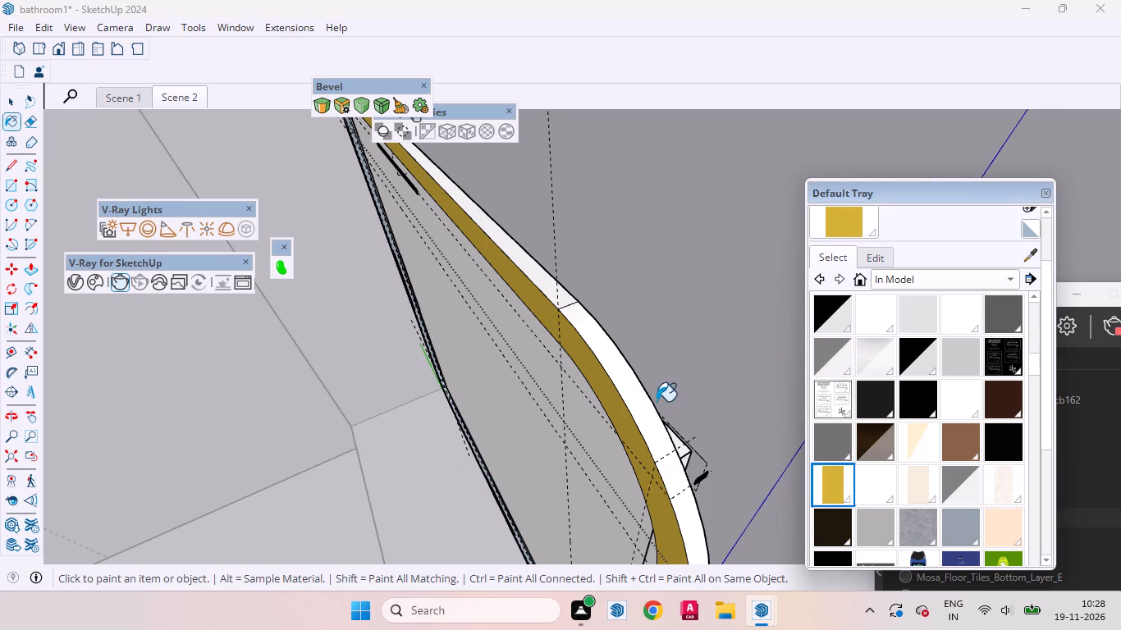
key(space)
double_click(642, 400)
click(642, 404)
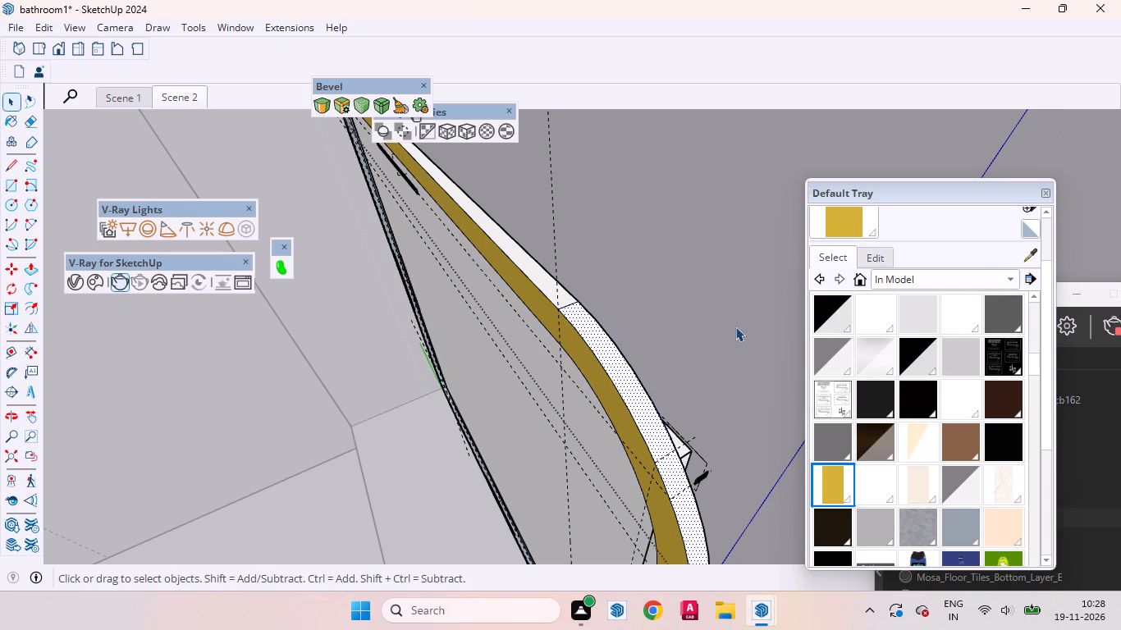
click(842, 231)
click(636, 404)
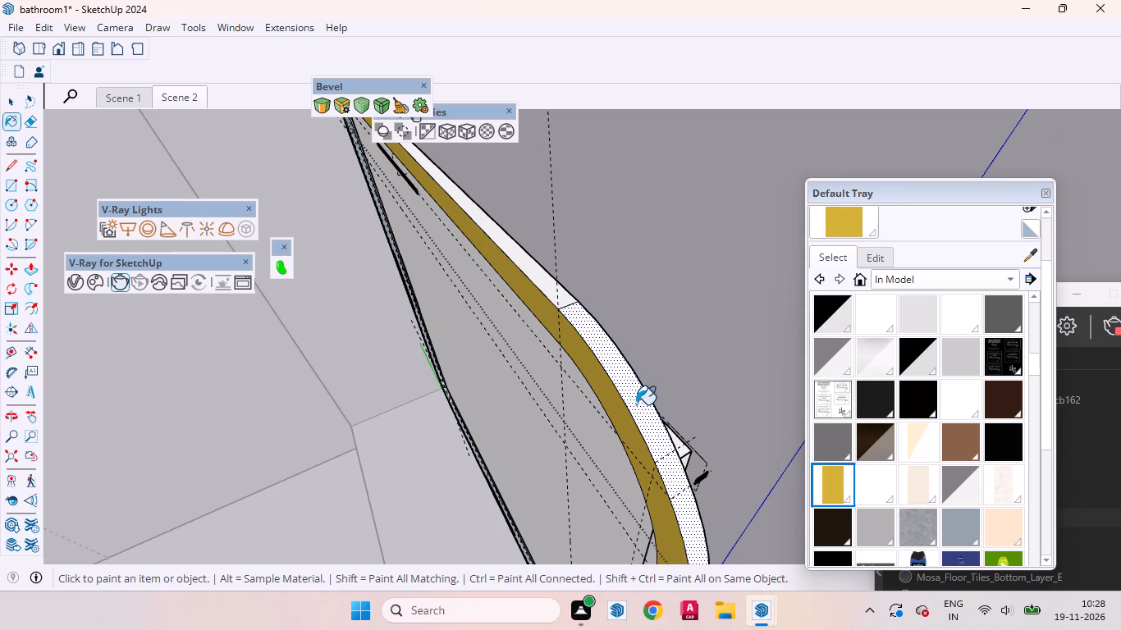
Paint the border's outer side faces gold along the top edge, the adjoining vertical edge and the lower corner beneath it.
click(558, 296)
scroll(537, 268, up, 3)
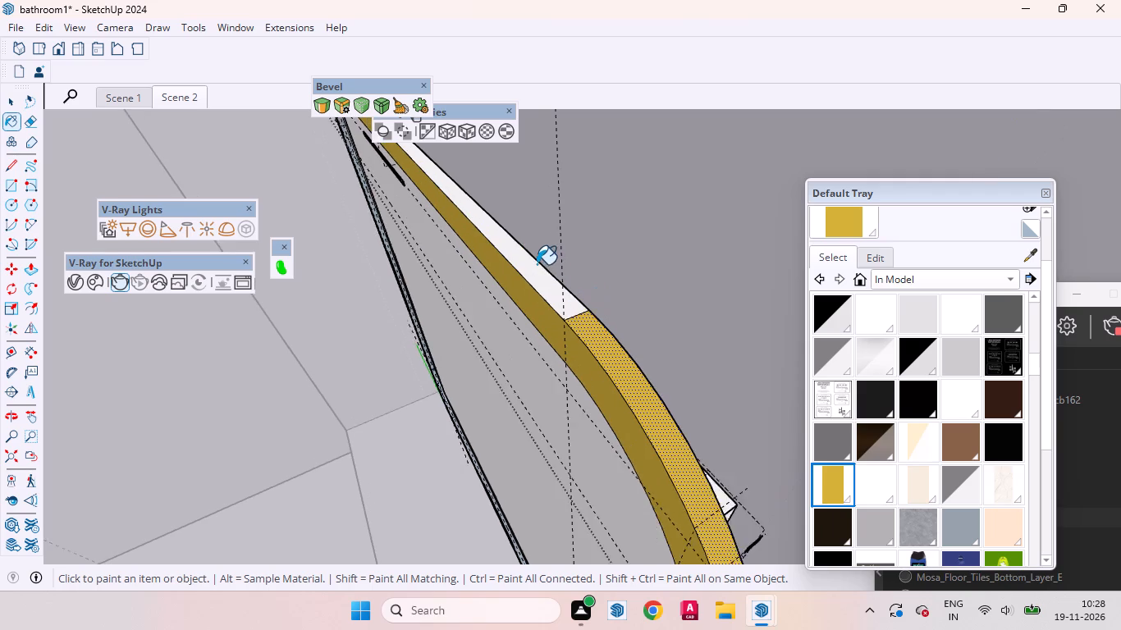
scroll(537, 264, up, 3)
click(538, 272)
scroll(570, 304, down, 12)
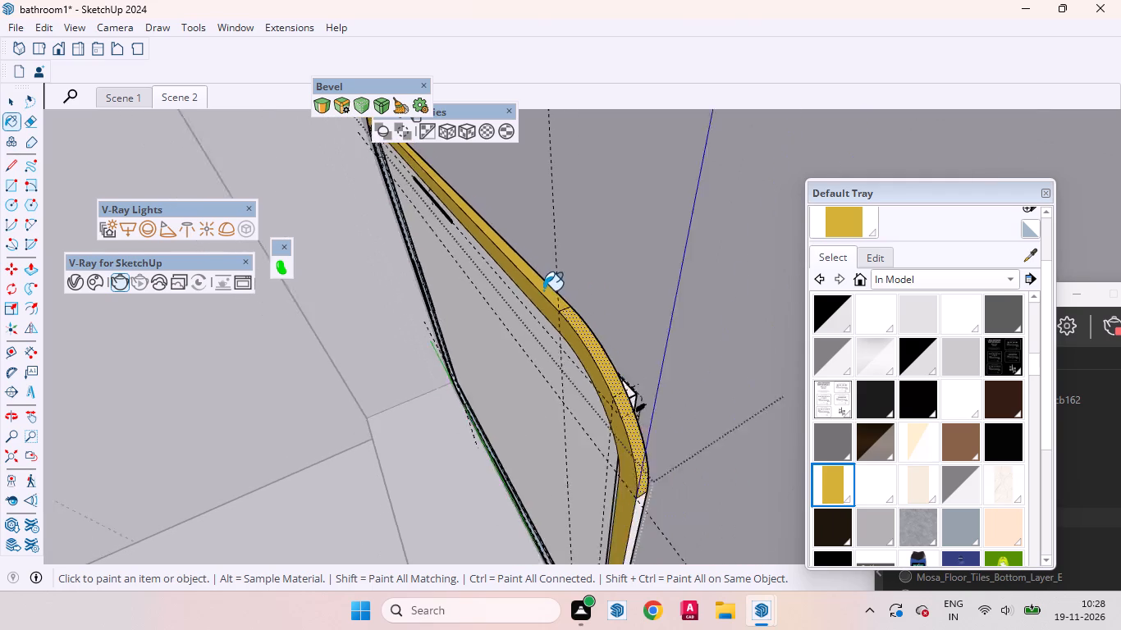
scroll(543, 290, down, 9)
scroll(571, 420, up, 8)
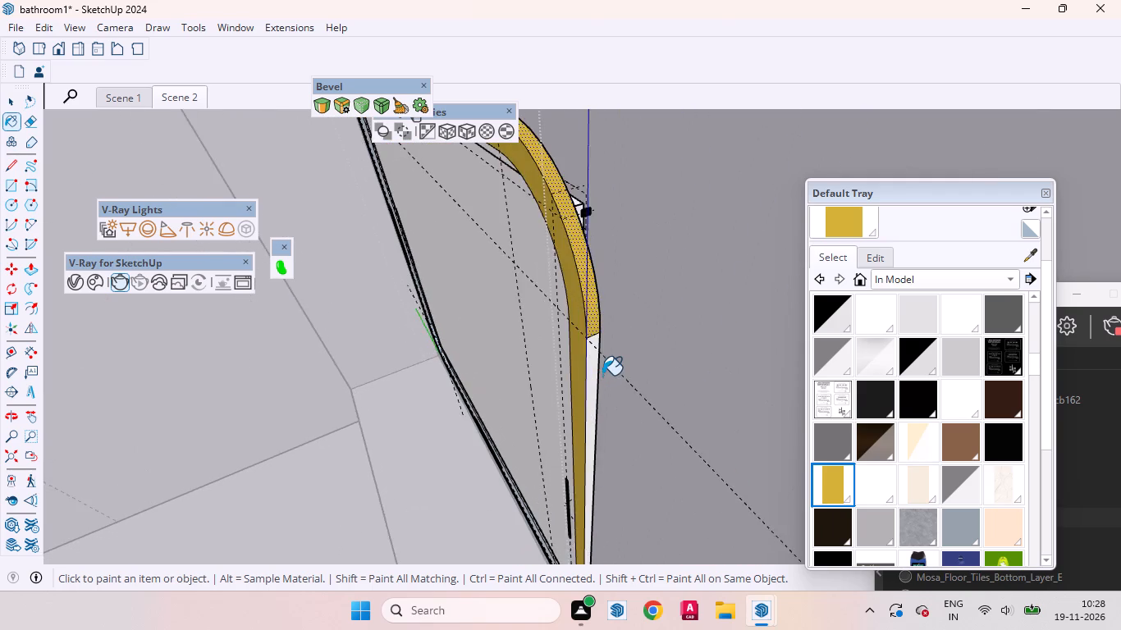
scroll(602, 375, up, 3)
click(588, 377)
scroll(594, 305, down, 12)
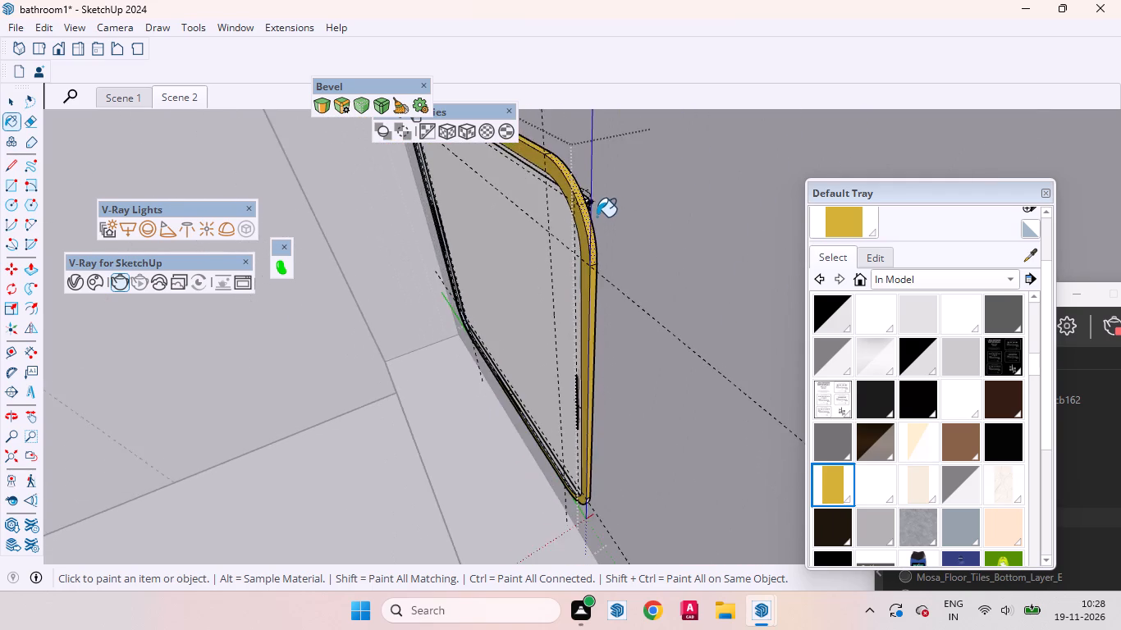
scroll(597, 217, down, 4)
scroll(582, 478, up, 15)
click(596, 306)
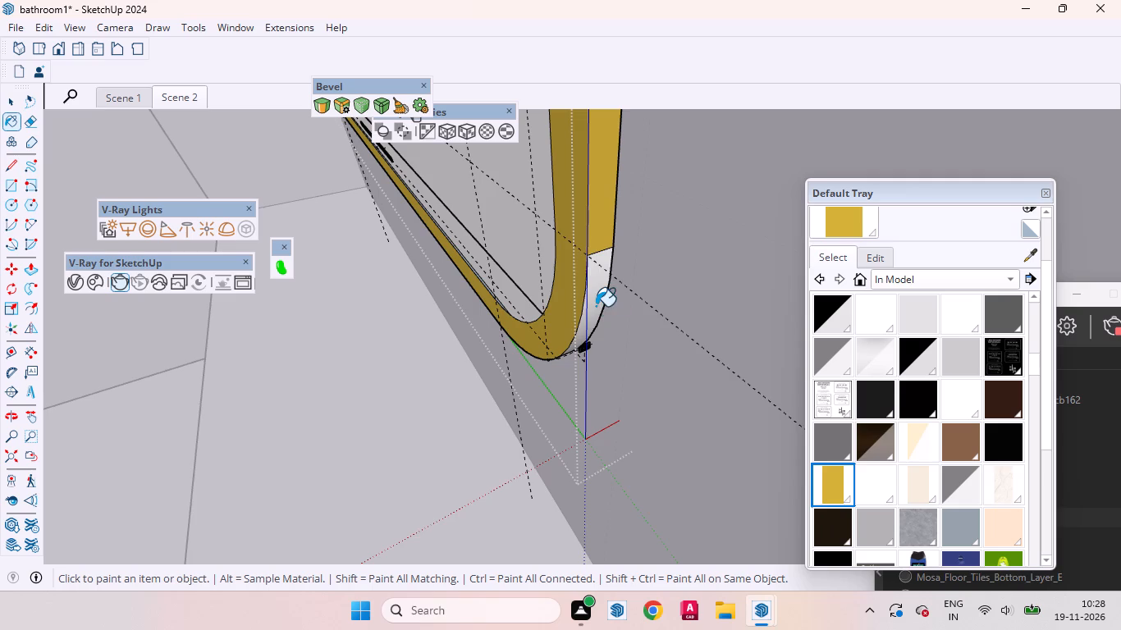
Paint the underside of the border's bottom edge gold.
scroll(565, 380, up, 1)
middle_drag(603, 318, 679, 84)
scroll(495, 363, up, 11)
middle_drag(429, 422, 460, 330)
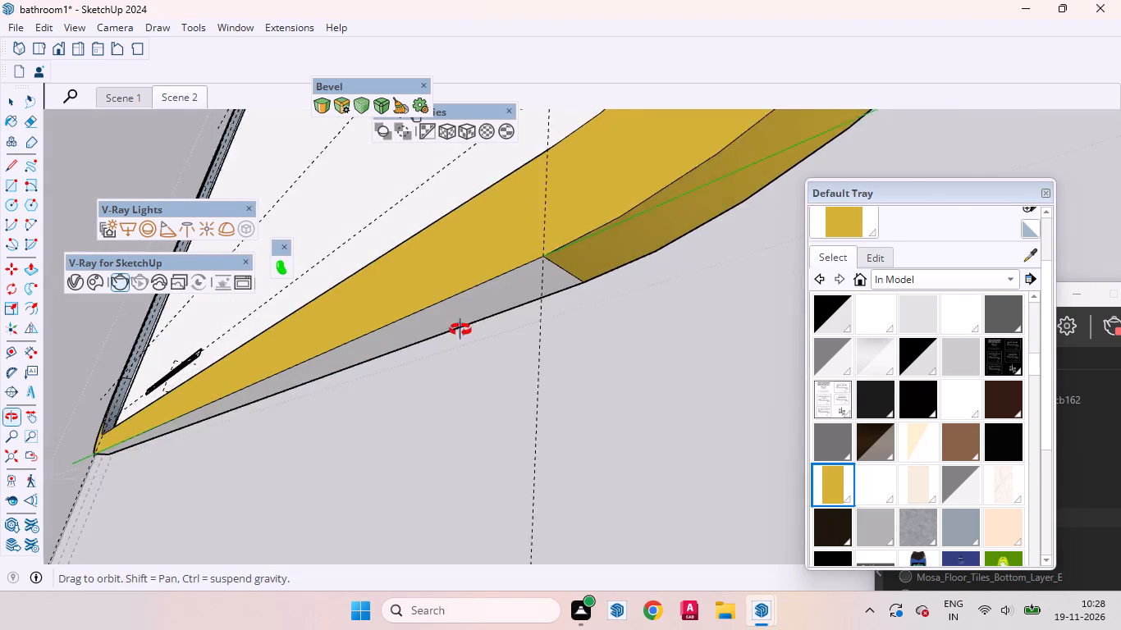
middle_drag(460, 330, 463, 322)
click(463, 315)
Paint the outer side faces of the border's other lower corner and the vertical edge above it gold.
middle_drag(432, 326, 552, 472)
scroll(565, 482, down, 3)
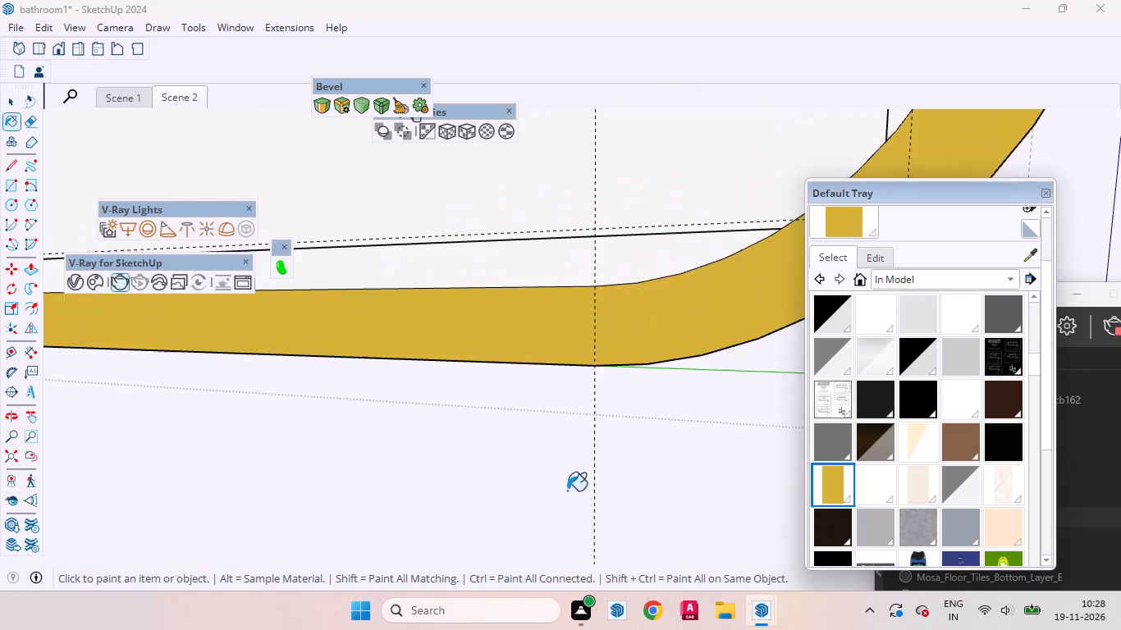
scroll(567, 491, down, 20)
scroll(567, 491, down, 2)
scroll(325, 410, up, 2)
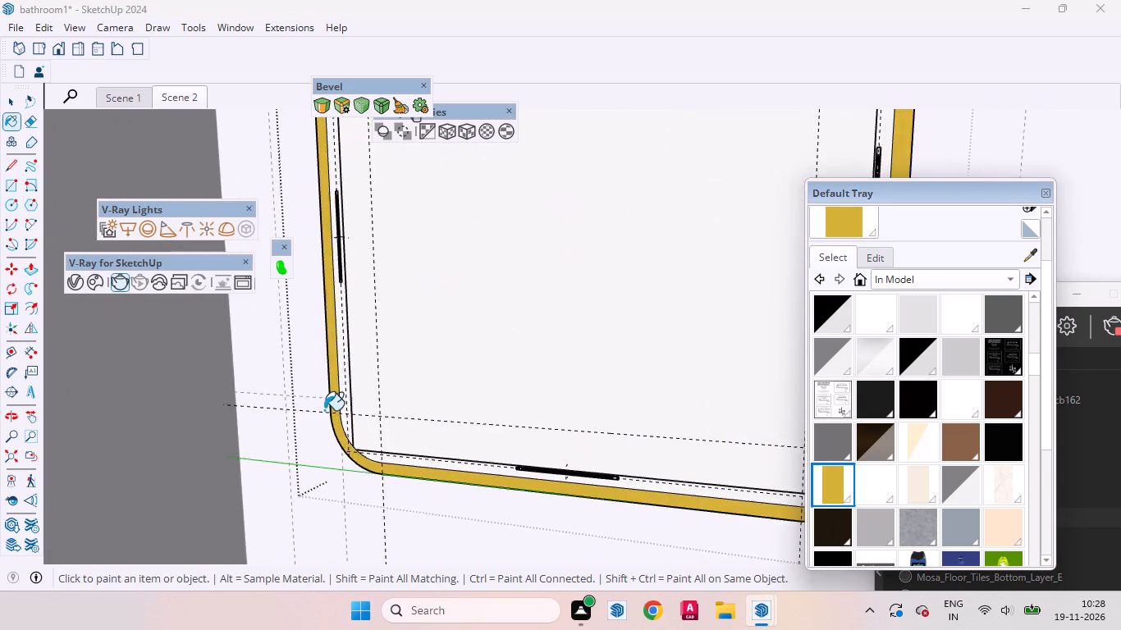
scroll(324, 410, up, 12)
middle_drag(340, 463, 577, 400)
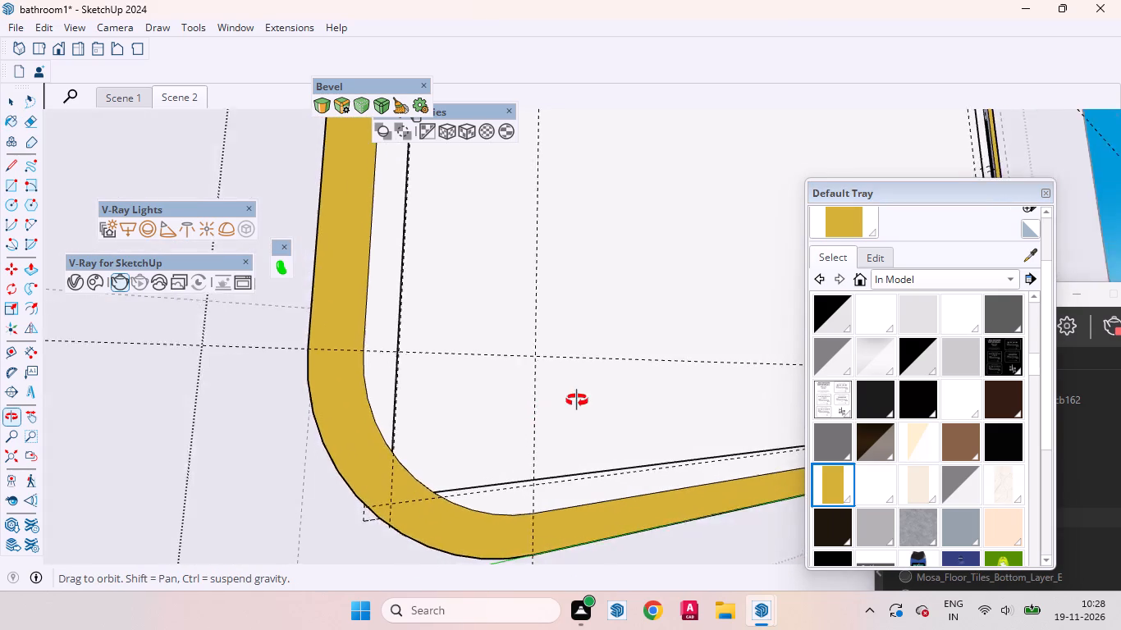
middle_drag(577, 400, 673, 387)
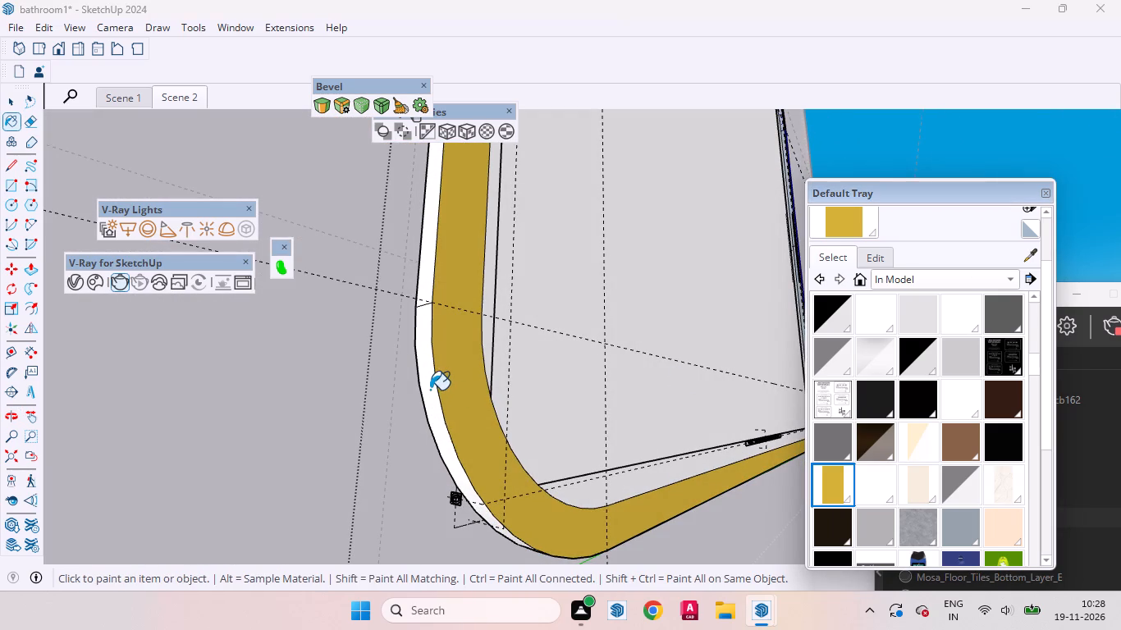
click(430, 390)
click(427, 338)
scroll(426, 325, up, 4)
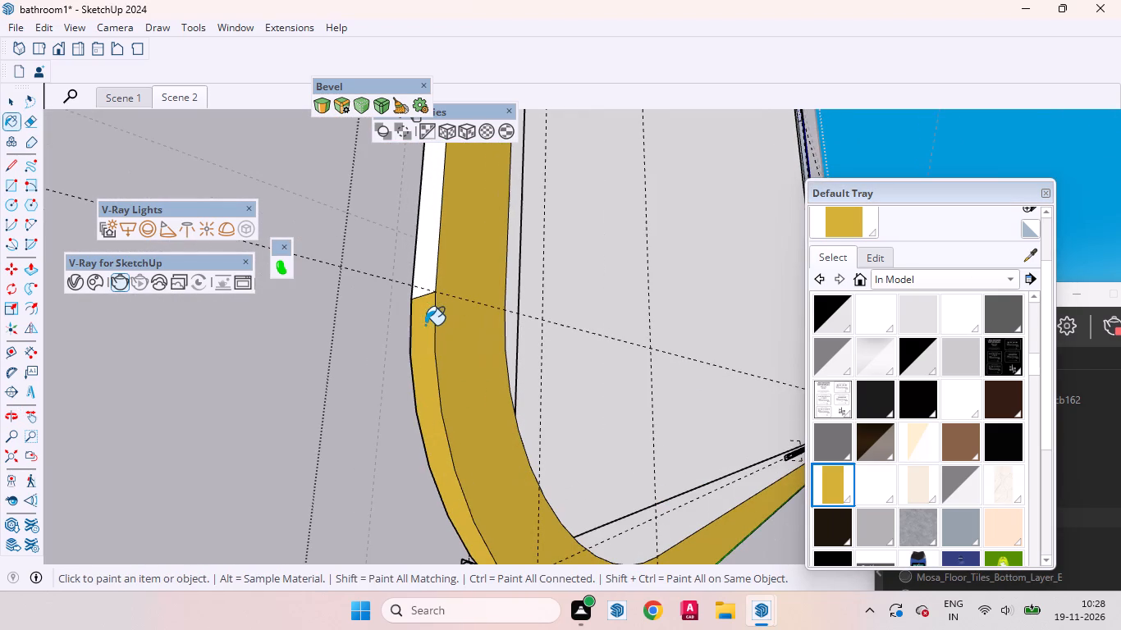
scroll(425, 325, up, 2)
click(429, 253)
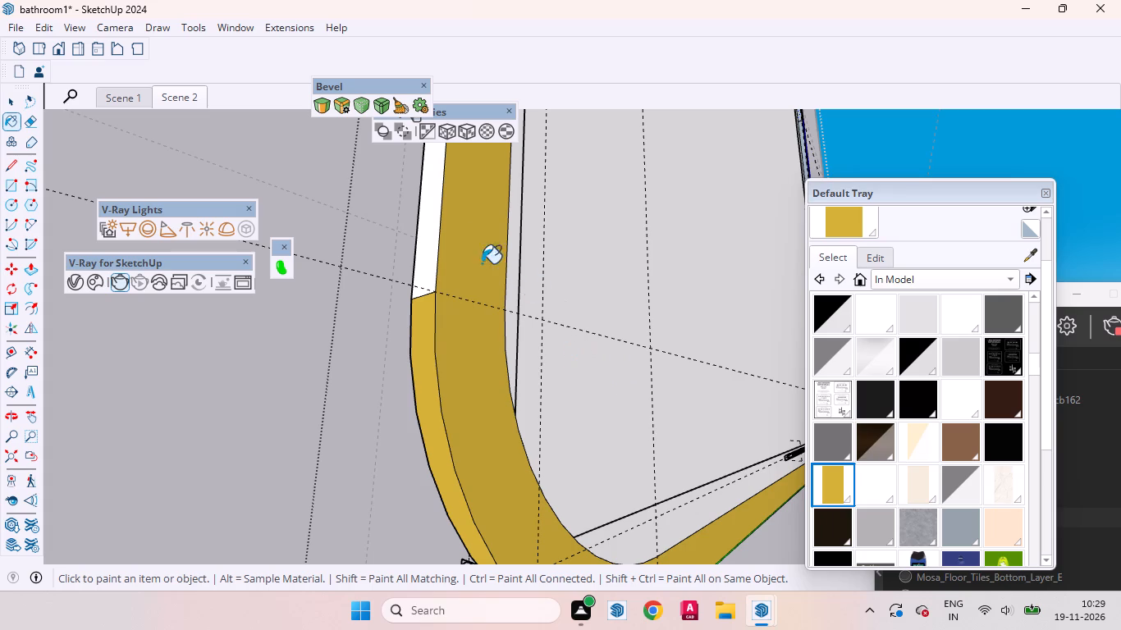
click(432, 236)
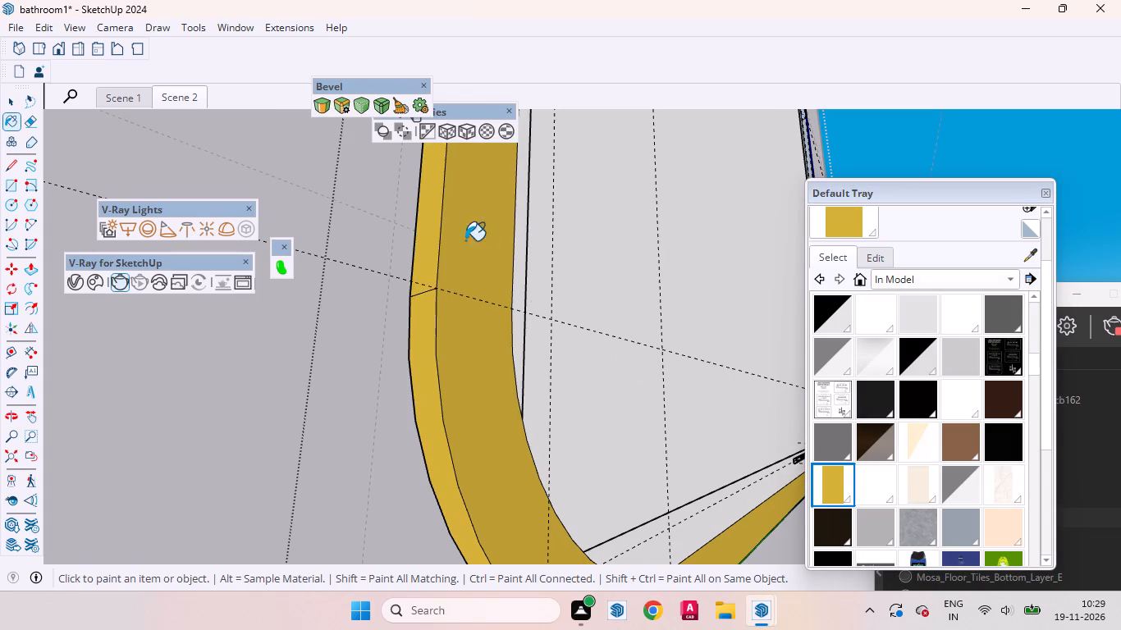
Paint the outer side face of the border's remaining upper corner gold and leave the border's editing.
middle_drag(538, 276, 486, 414)
scroll(526, 387, down, 12)
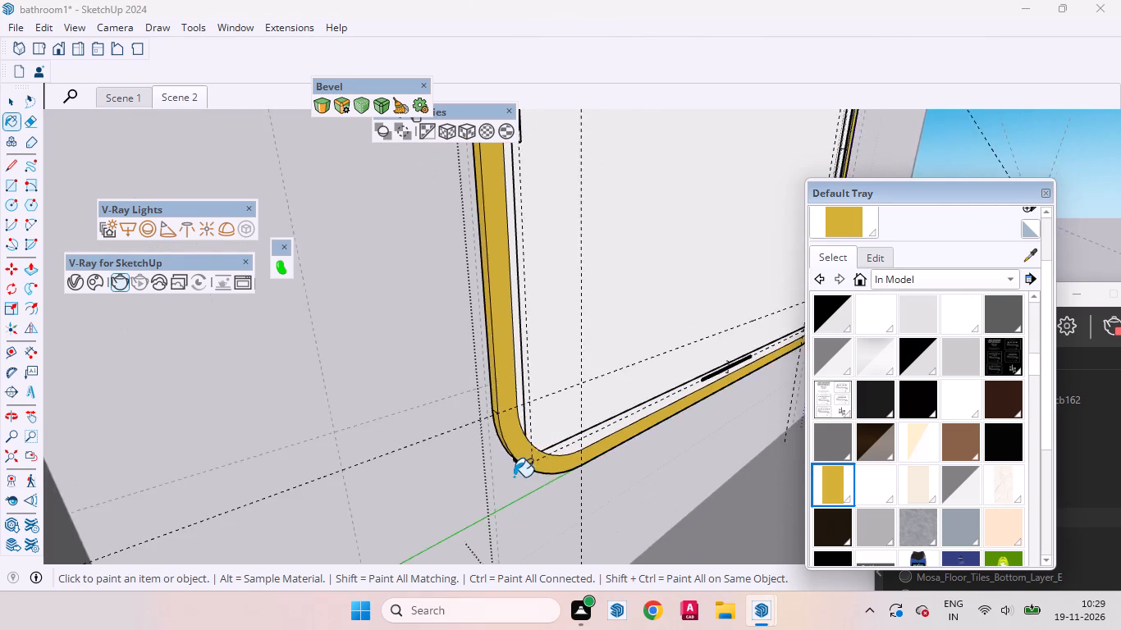
scroll(514, 477, down, 13)
scroll(481, 234, up, 10)
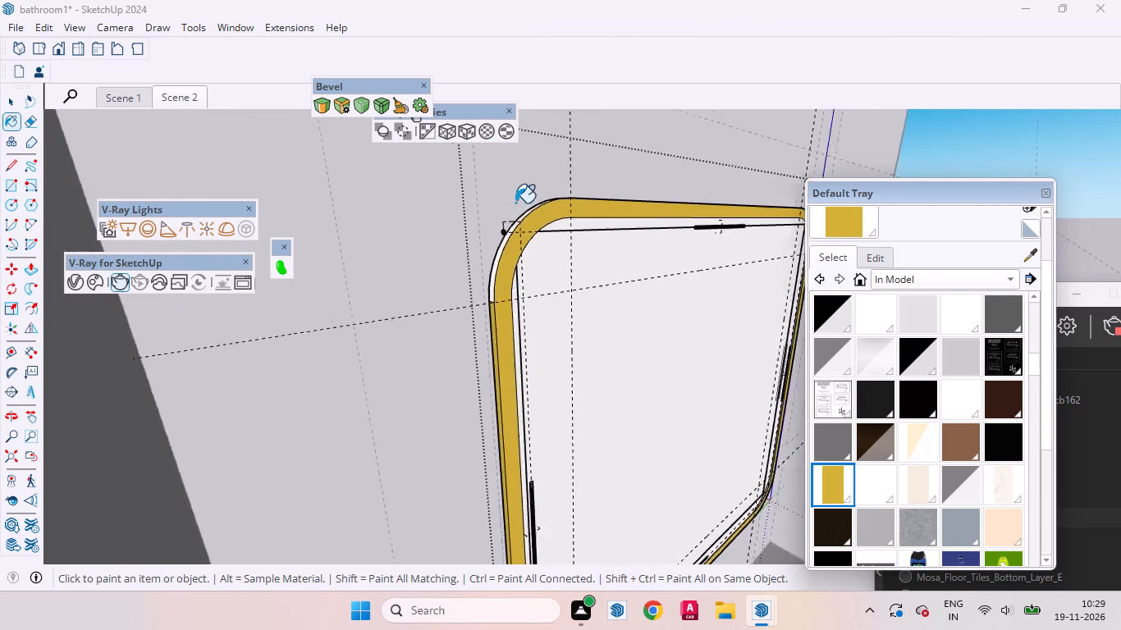
scroll(515, 203, up, 10)
click(547, 219)
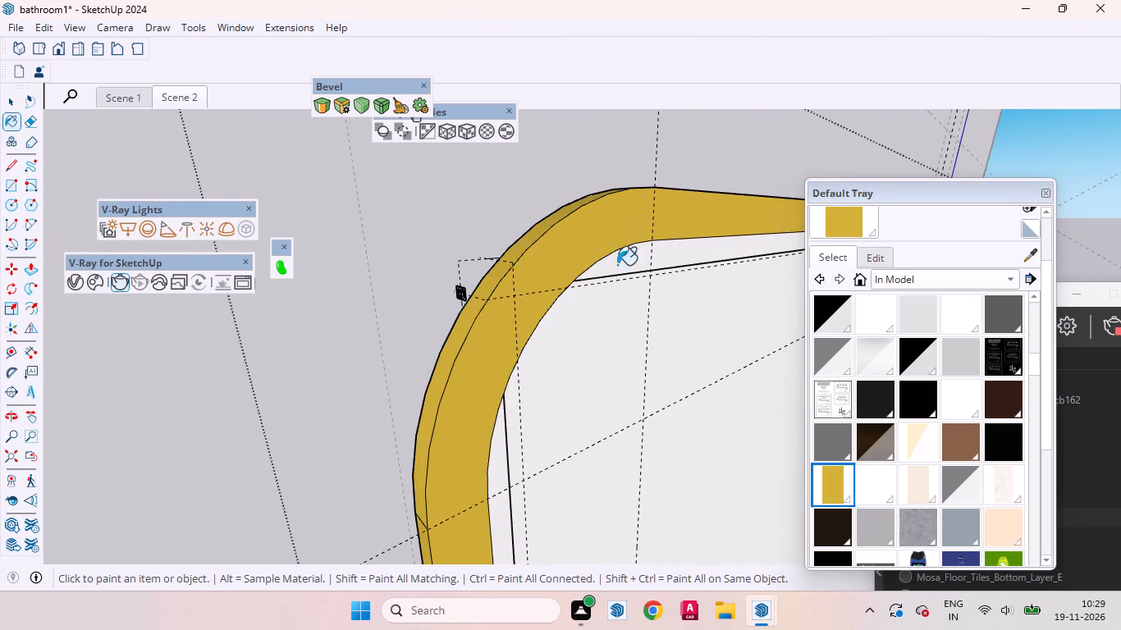
middle_drag(613, 284, 267, 322)
click(11, 104)
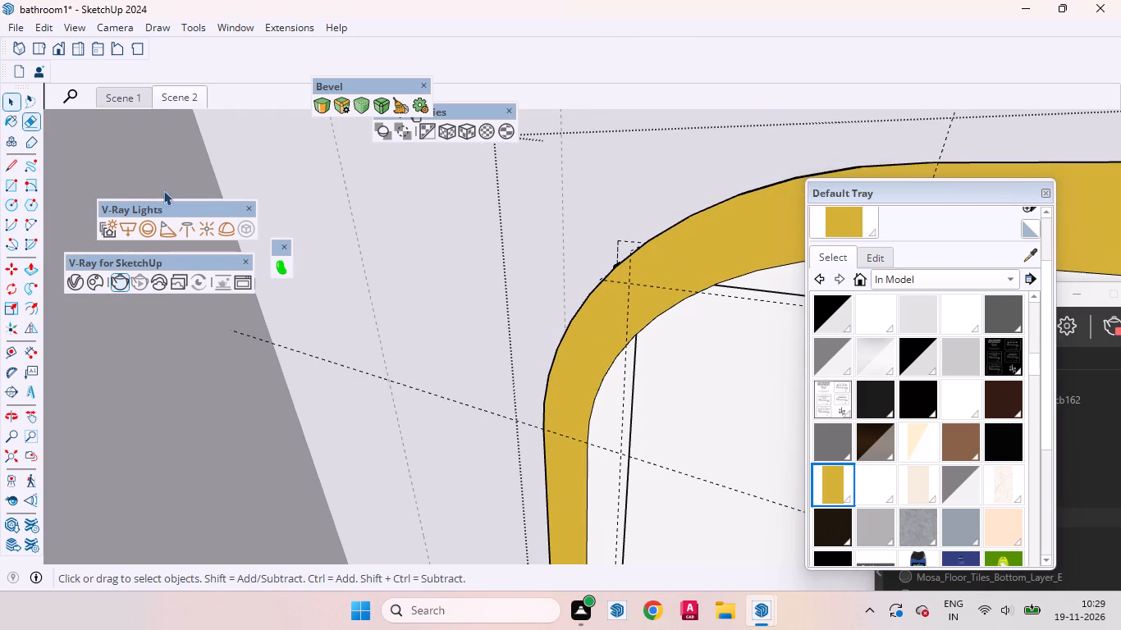
scroll(382, 317, down, 3)
scroll(384, 317, up, 1)
scroll(387, 317, down, 9)
scroll(396, 299, up, 1)
scroll(396, 298, down, 14)
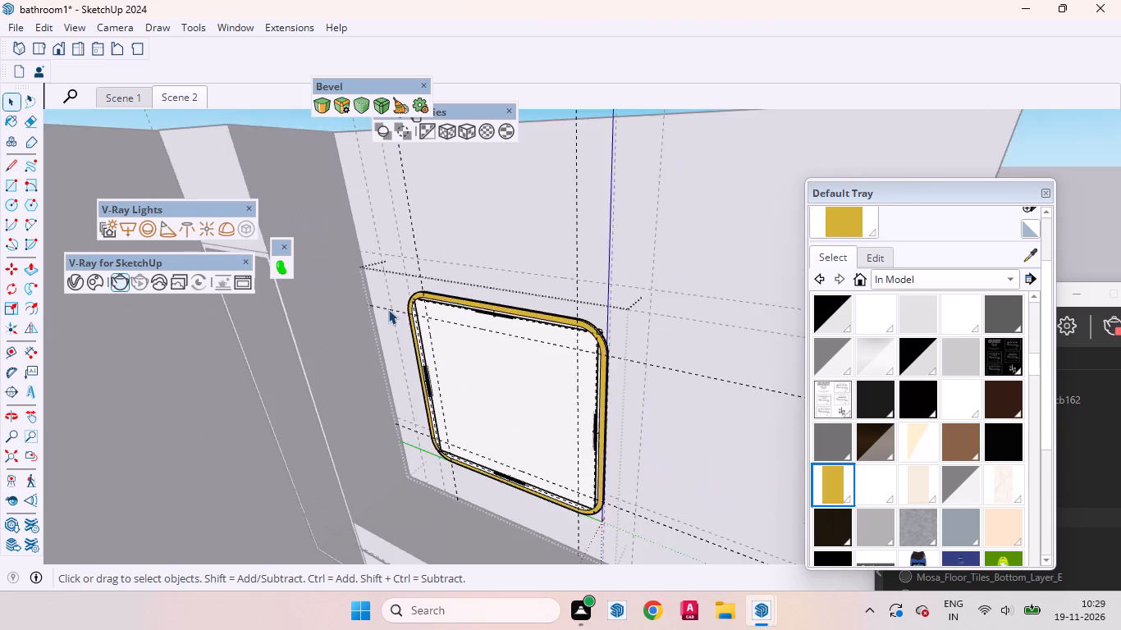
scroll(388, 309, down, 9)
scroll(392, 317, up, 1)
click(654, 395)
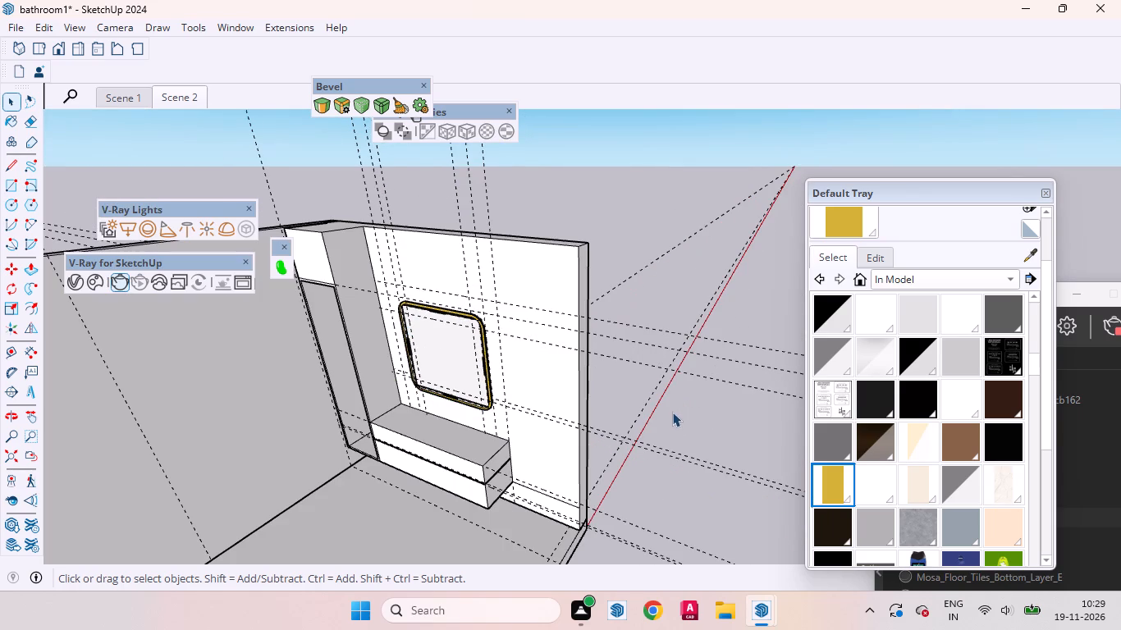
Open the wall group with the counter and panel and delete the guide lines inside it.
drag(703, 546, 643, 253)
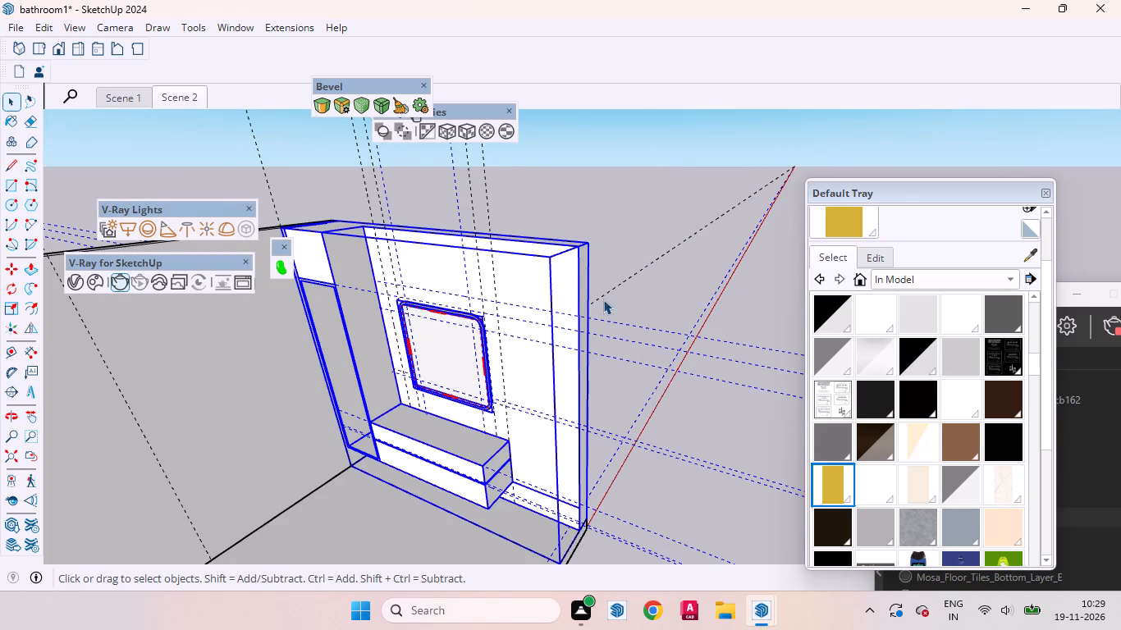
double_click(499, 366)
triple_click(513, 366)
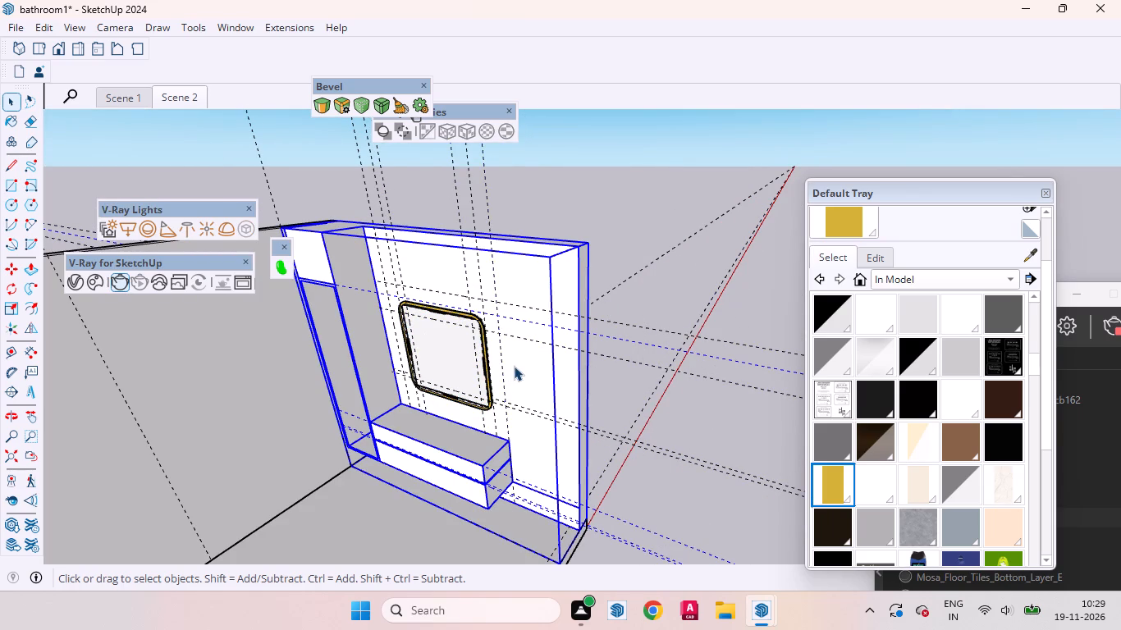
drag(764, 406, 671, 190)
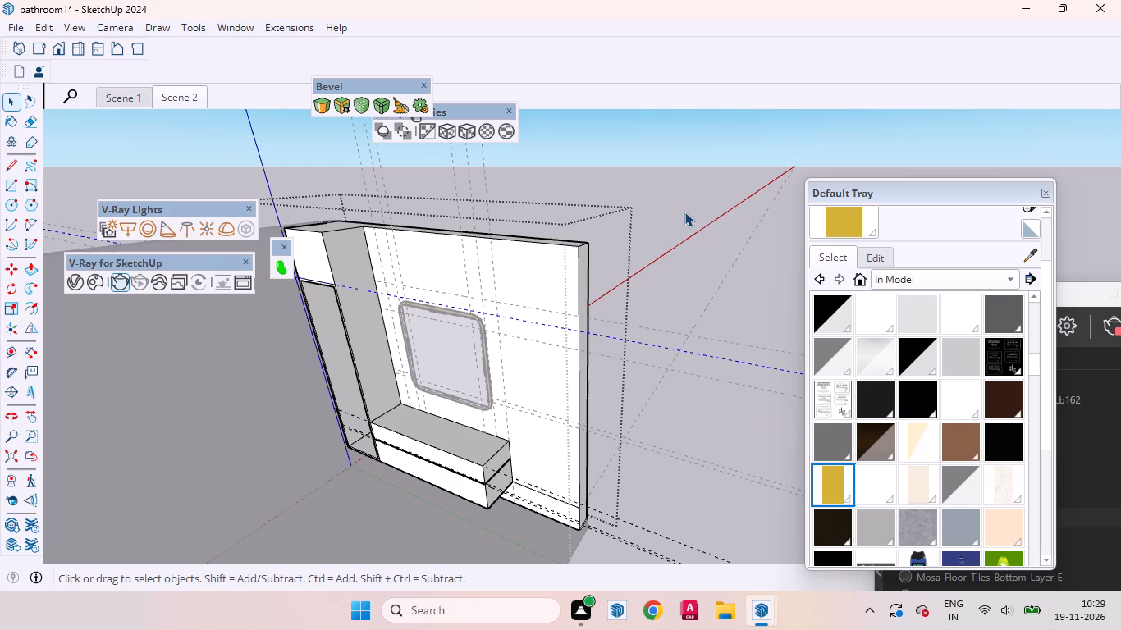
key(Delete)
scroll(652, 222, down, 6)
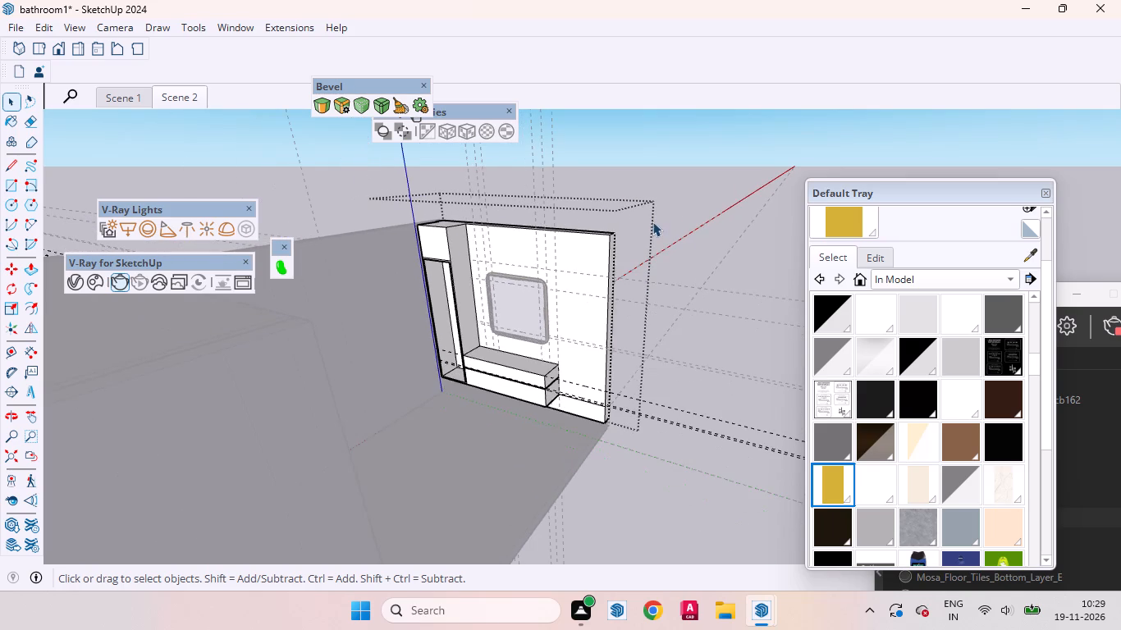
drag(743, 491, 661, 341)
key(Delete)
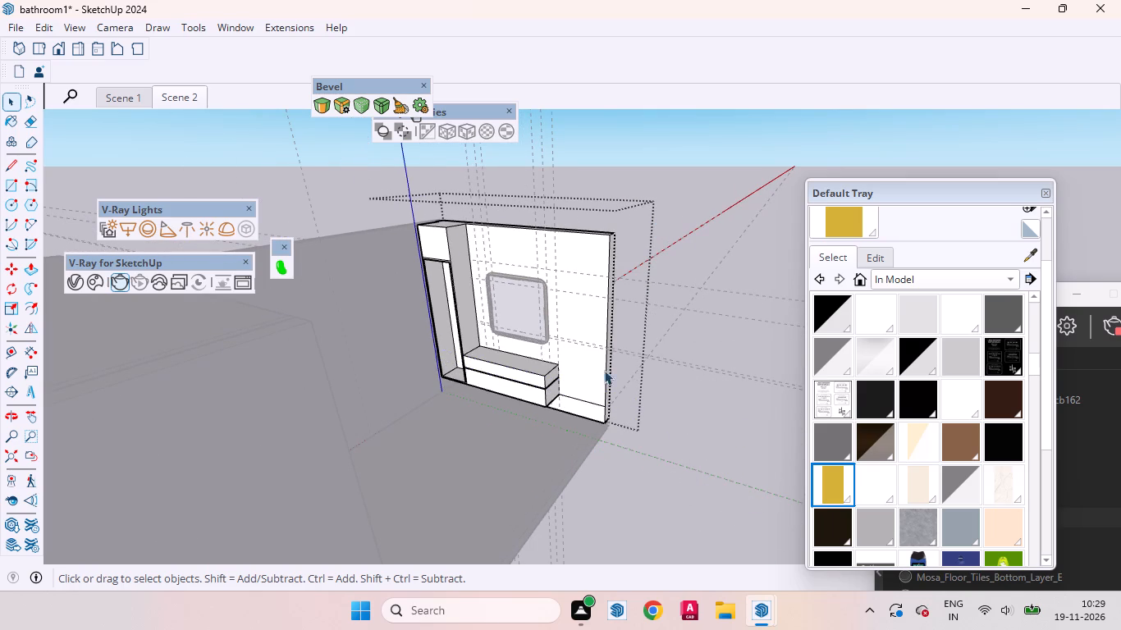
Open the nested panel group and delete its horizontal and vertical guide lines.
click(537, 313)
double_click(537, 313)
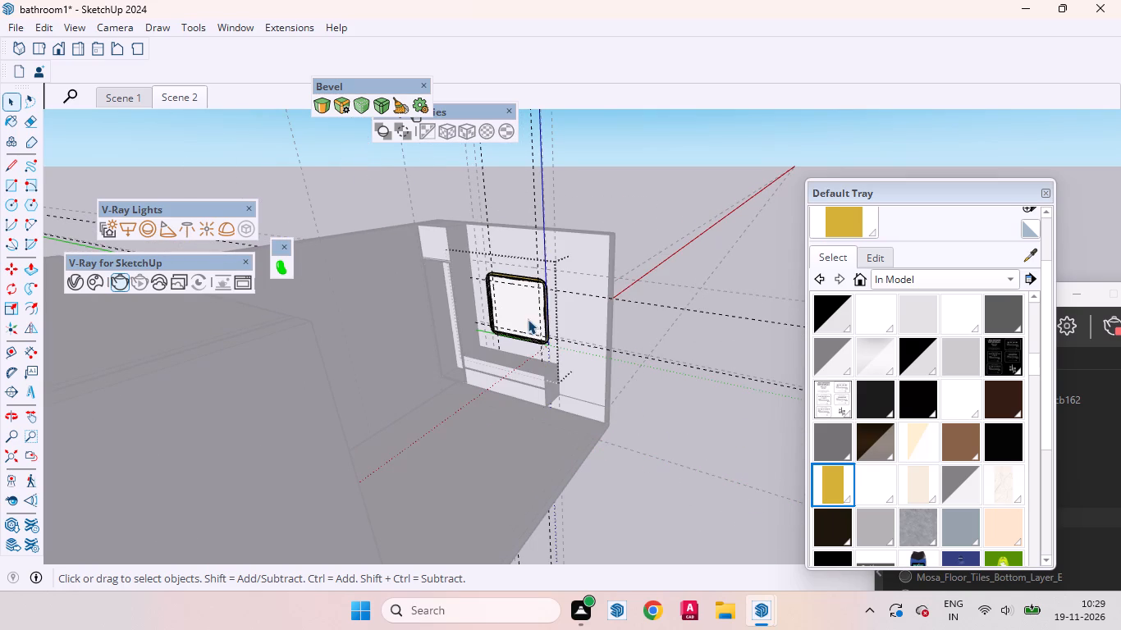
drag(702, 391, 644, 242)
key(Delete)
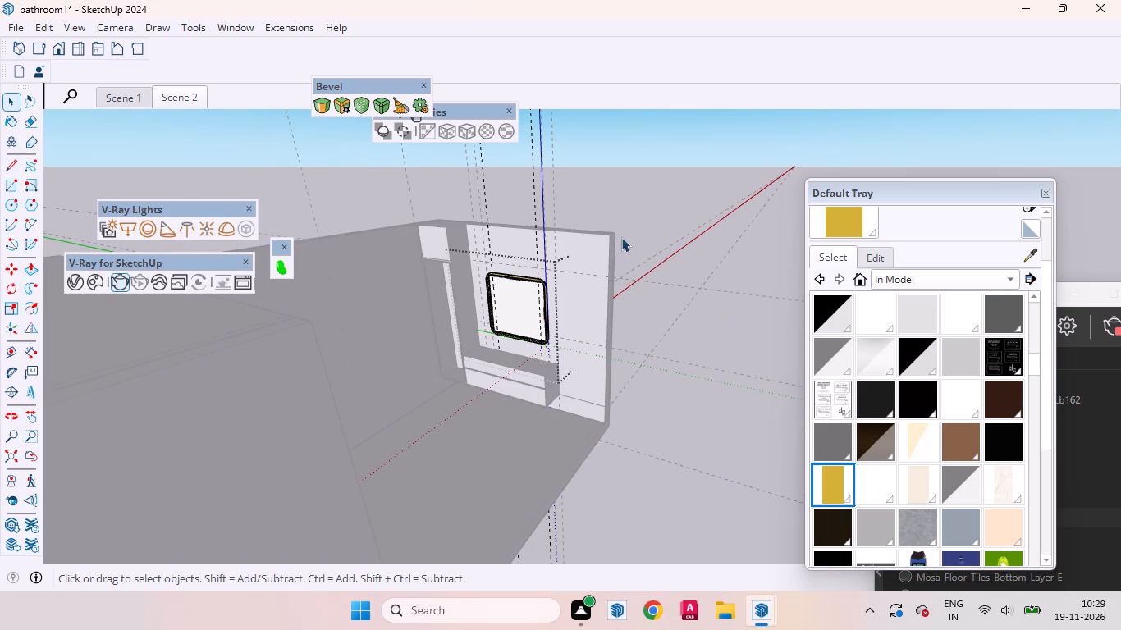
drag(618, 195, 300, 84)
key(Delete)
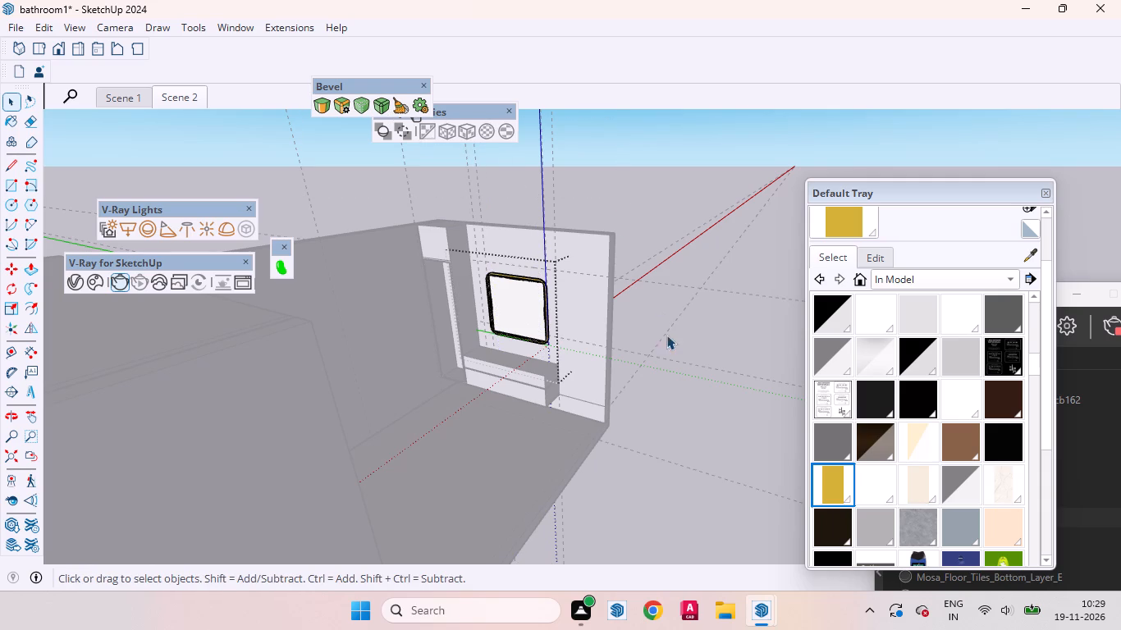
Leave the nested groups and delete the vertical and horizontal guide lines crossing the adjoining room and its panel wall.
click(671, 354)
drag(610, 172, 281, 72)
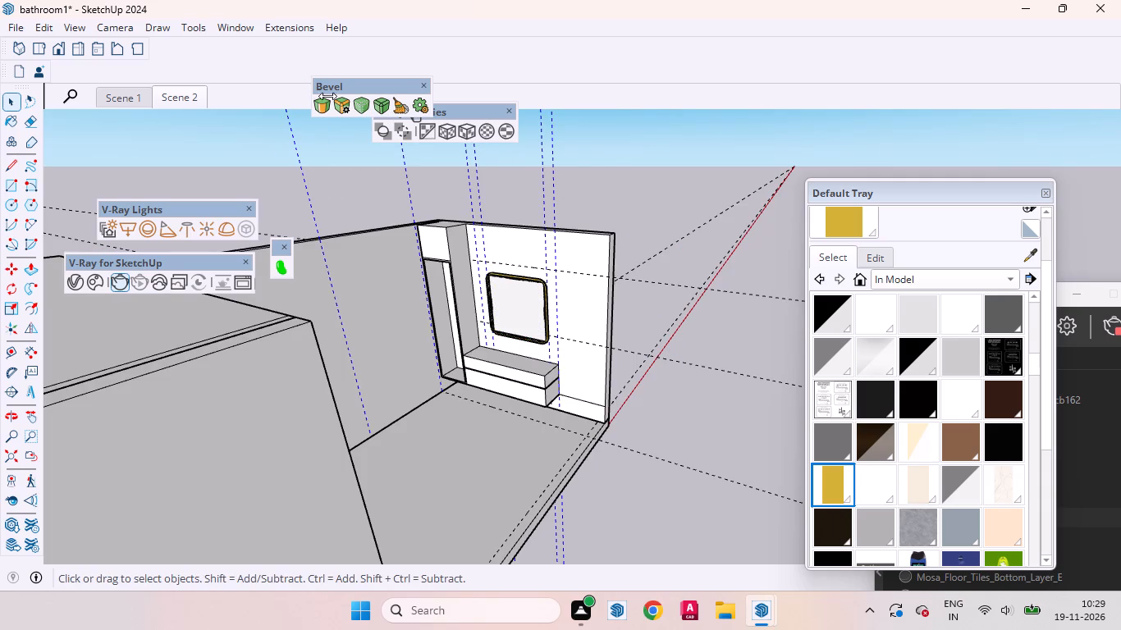
key(Delete)
drag(743, 304, 643, 183)
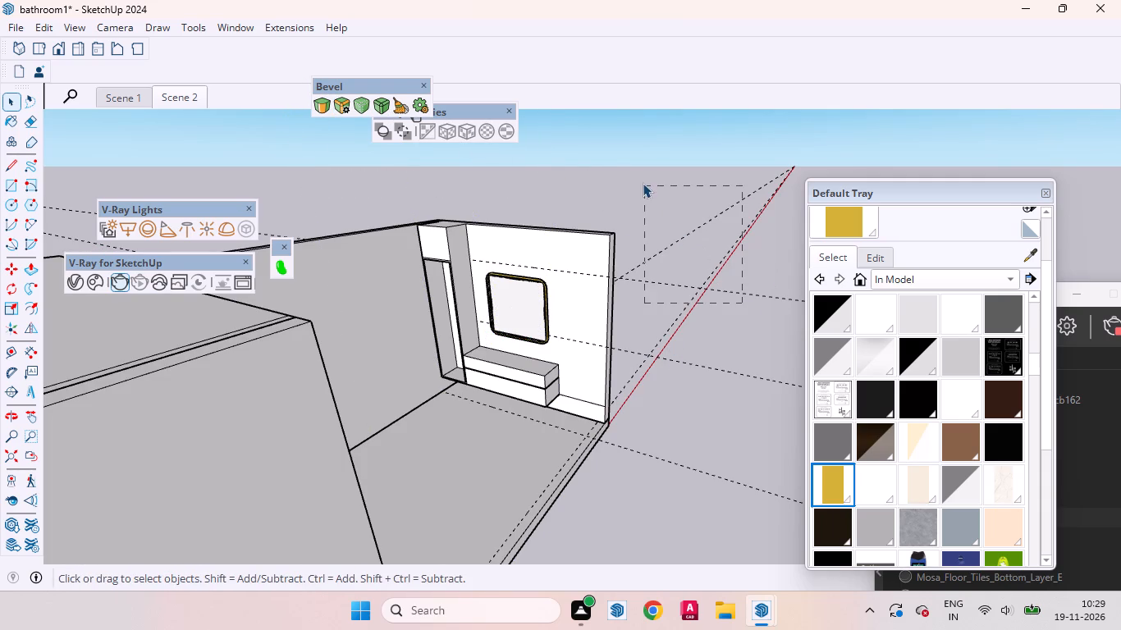
drag(643, 183, 642, 181)
key(Delete)
drag(717, 388, 666, 302)
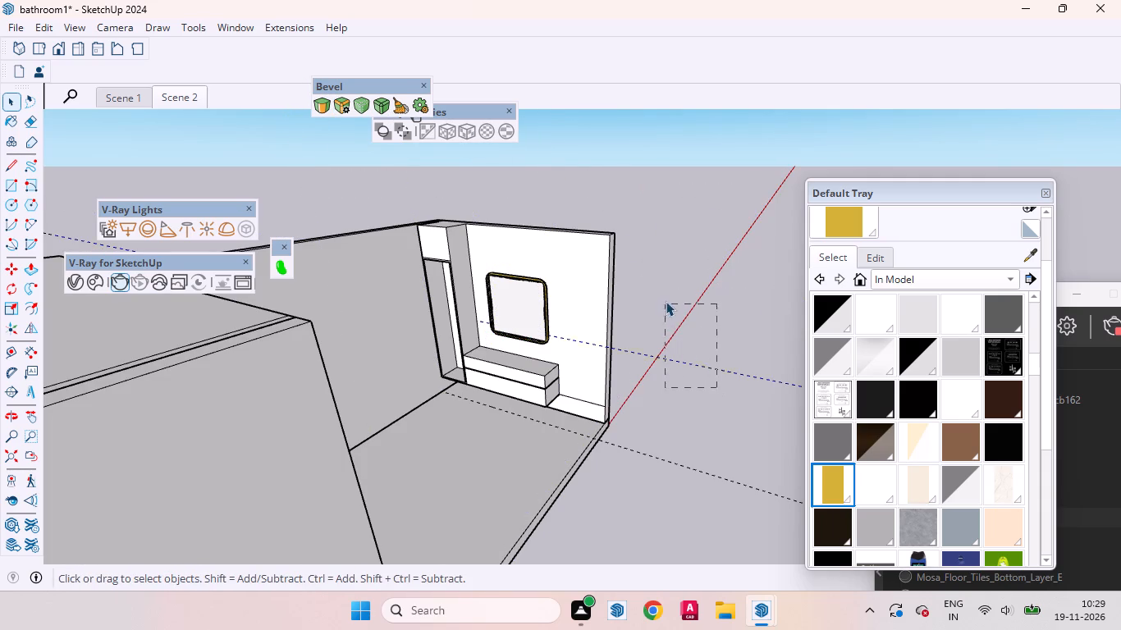
key(Delete)
drag(688, 486, 649, 420)
key(Delete)
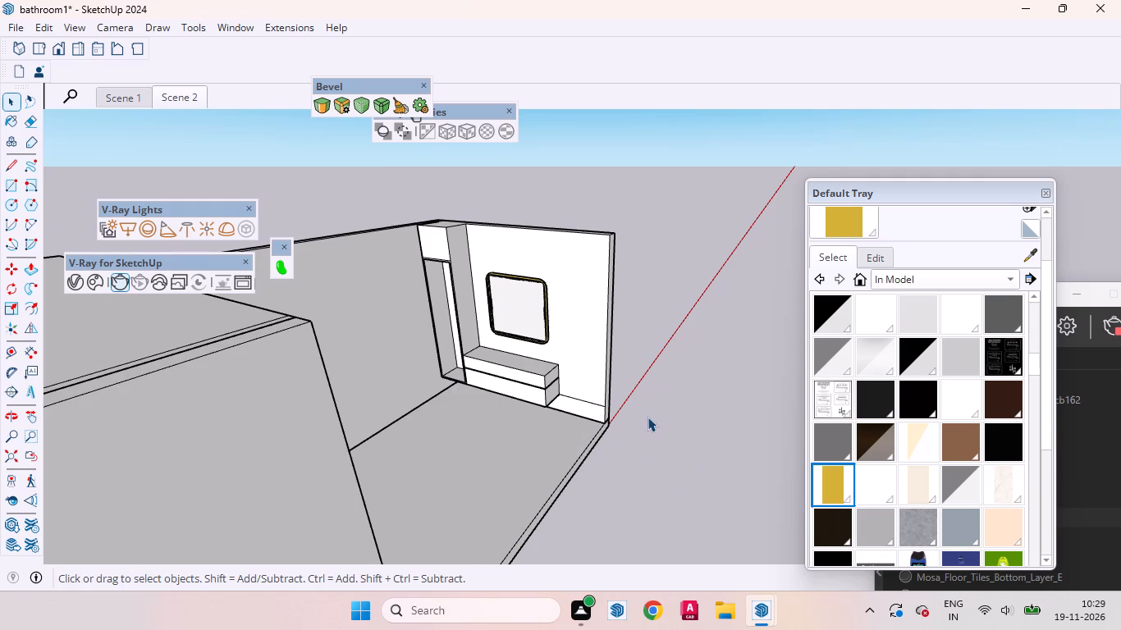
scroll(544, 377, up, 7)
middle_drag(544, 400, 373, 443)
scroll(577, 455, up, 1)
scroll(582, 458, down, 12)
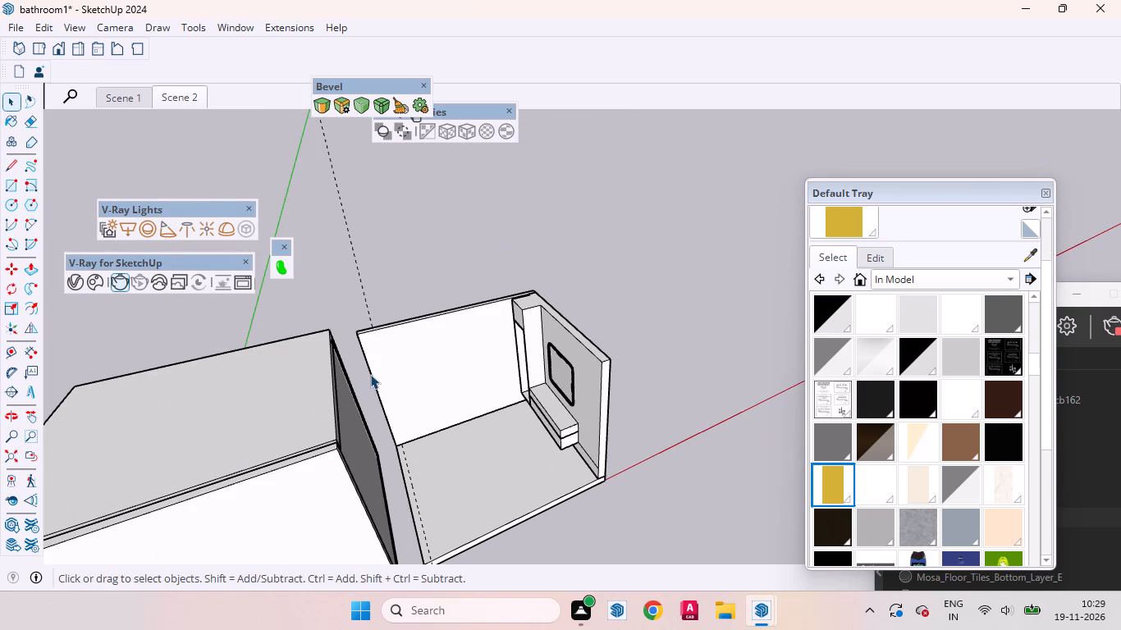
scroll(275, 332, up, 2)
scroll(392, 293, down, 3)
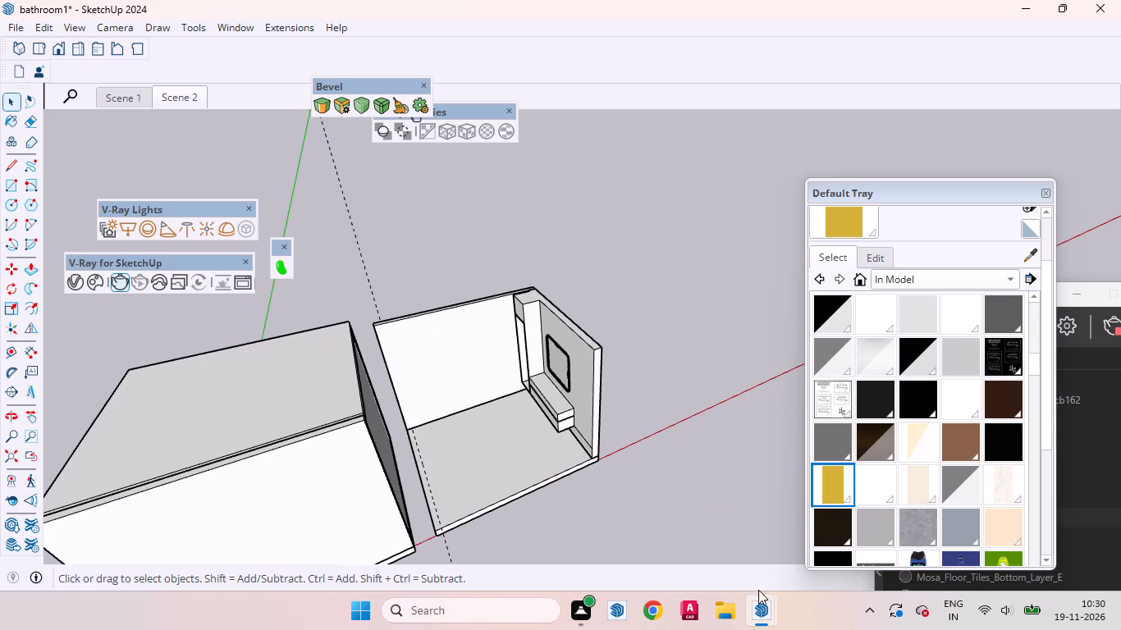
Switch to the V-Ray Frame Buffer and examine the render's slatted panel, lit shelf niche, toilet and shower fittings up close.
click(872, 549)
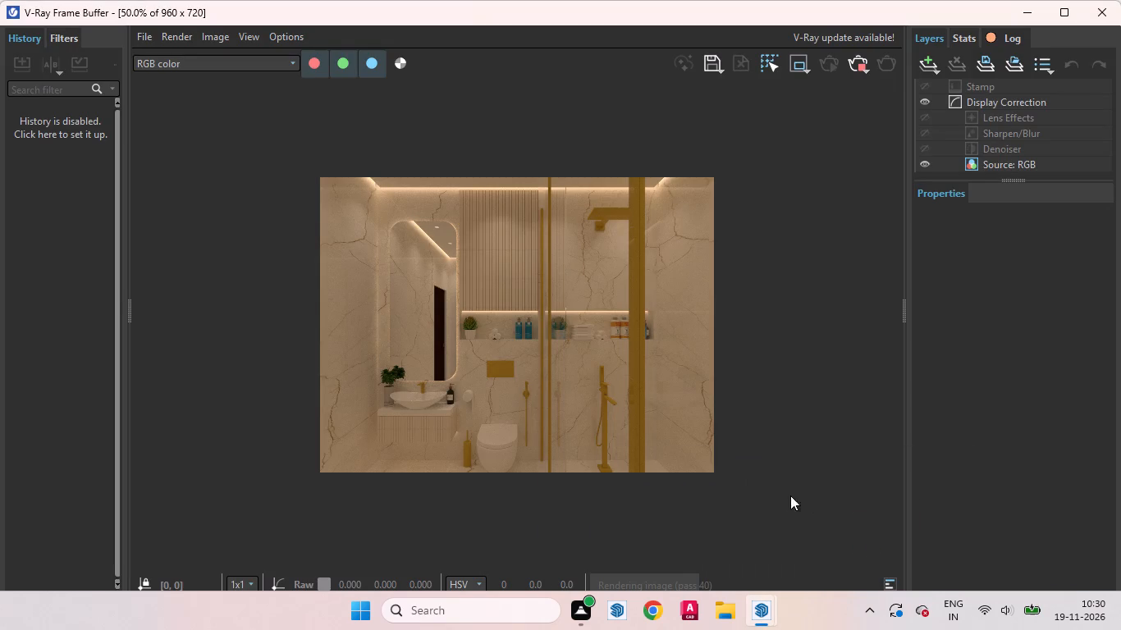
scroll(484, 314, up, 1)
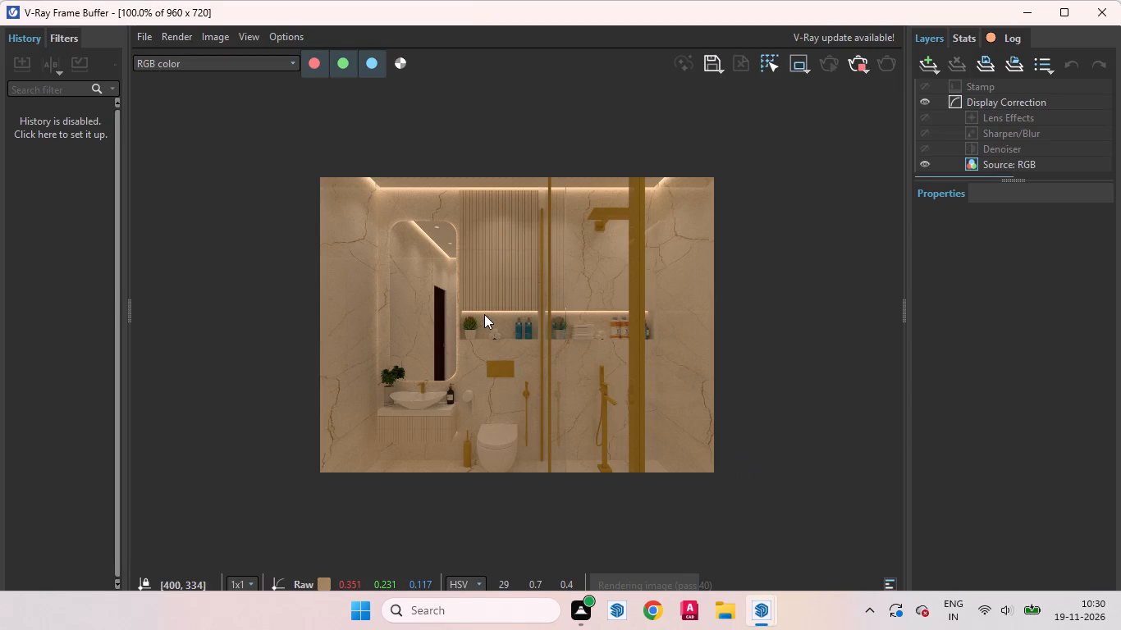
scroll(478, 293, up, 2)
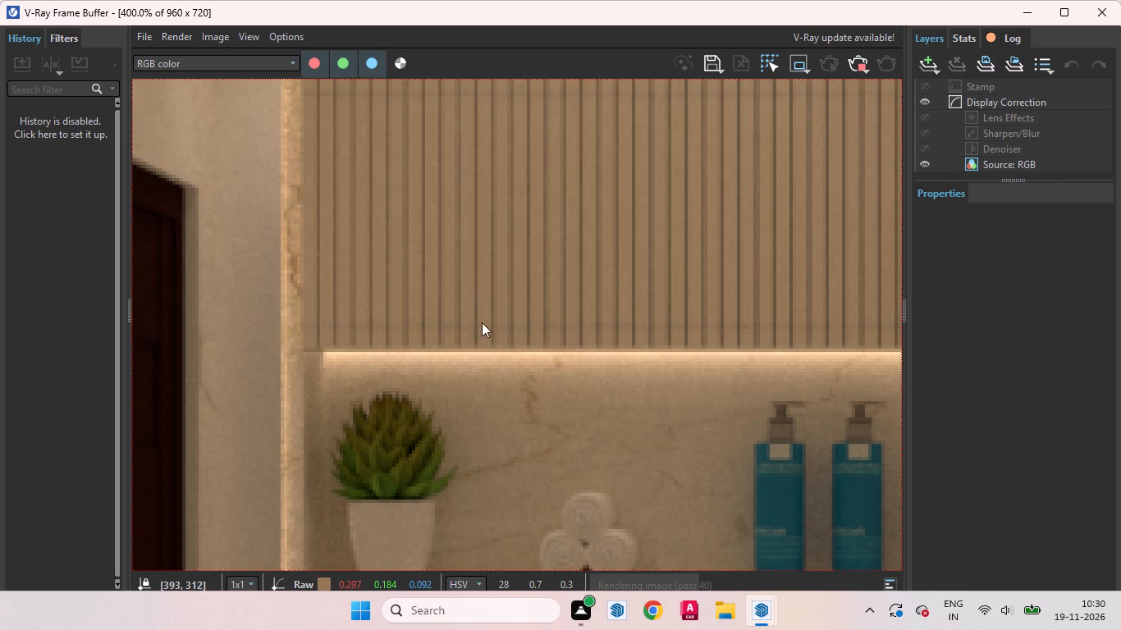
scroll(482, 331, down, 2)
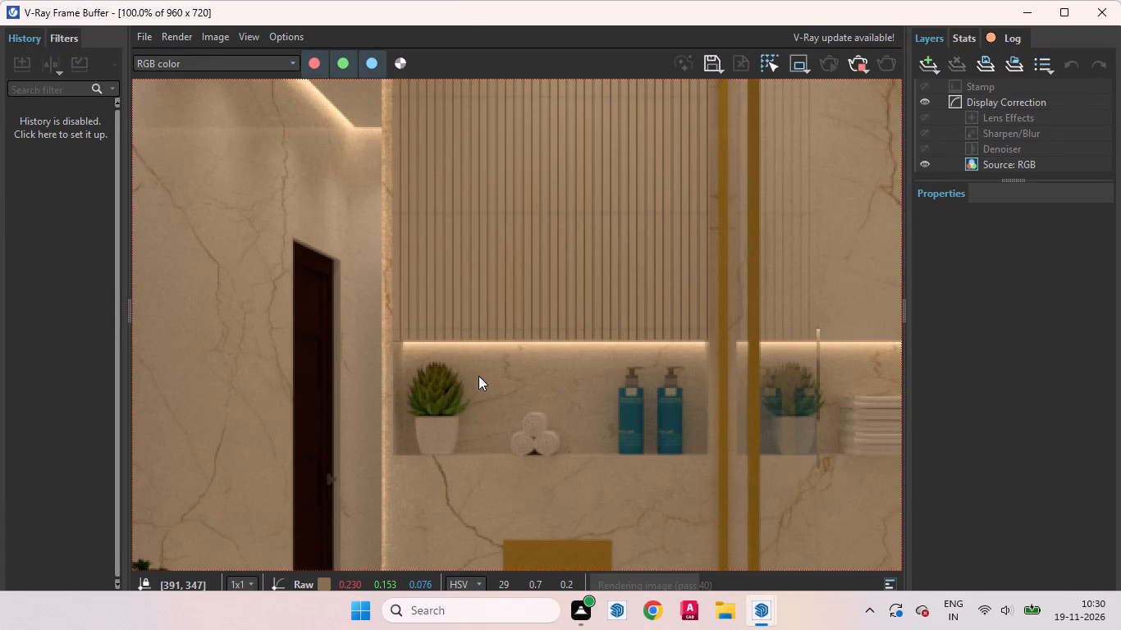
scroll(512, 392, up, 1)
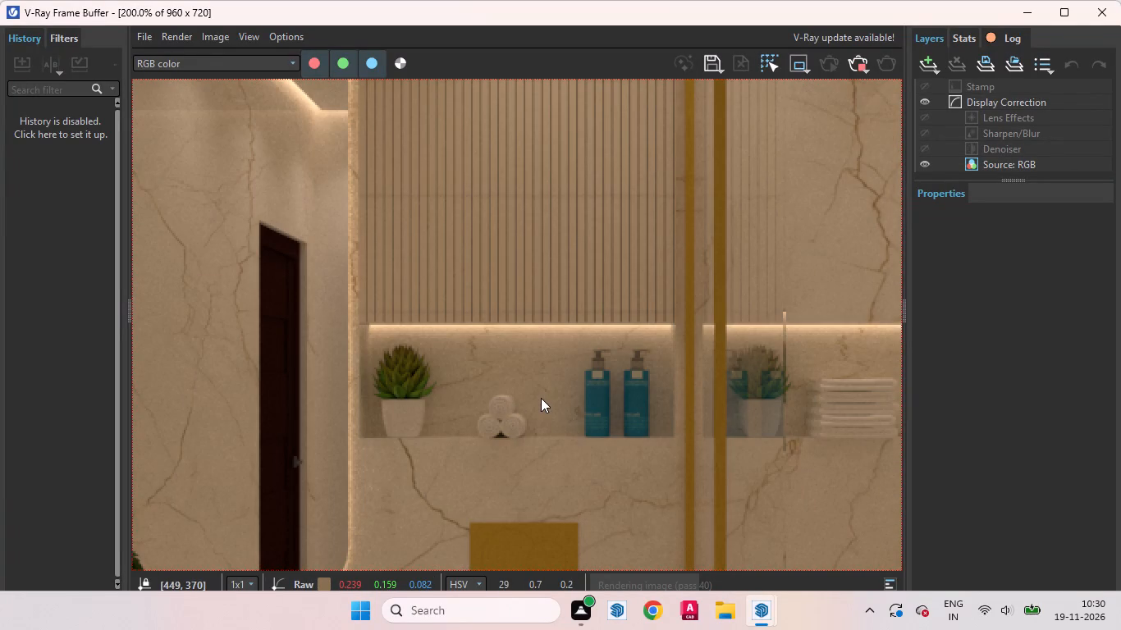
scroll(558, 405, down, 1)
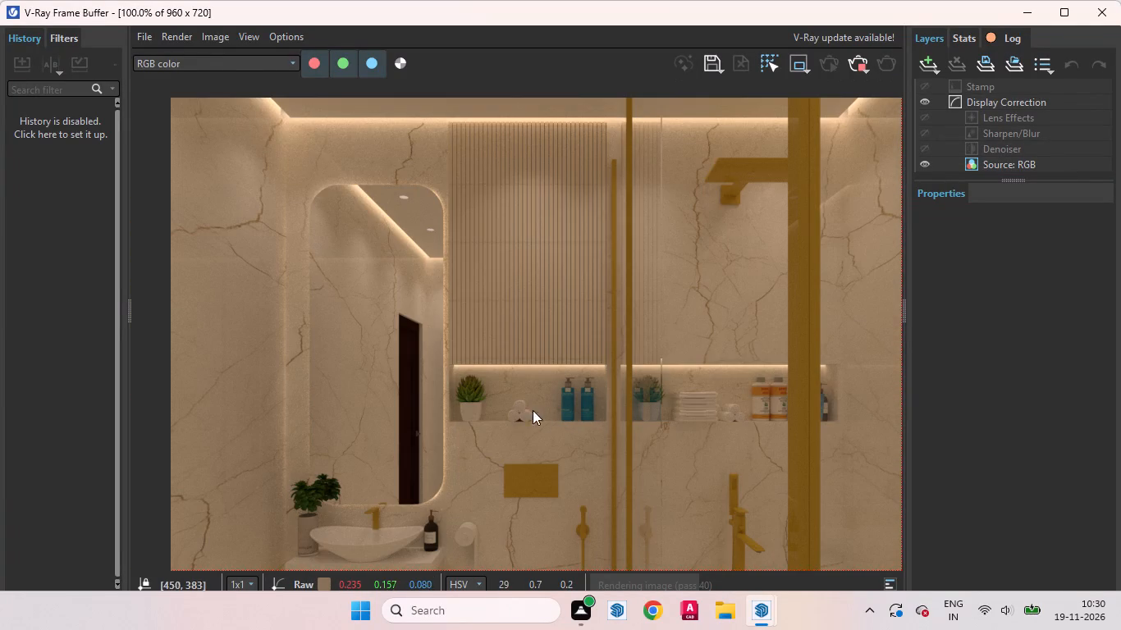
middle_drag(511, 410, 515, 320)
middle_drag(426, 462, 434, 383)
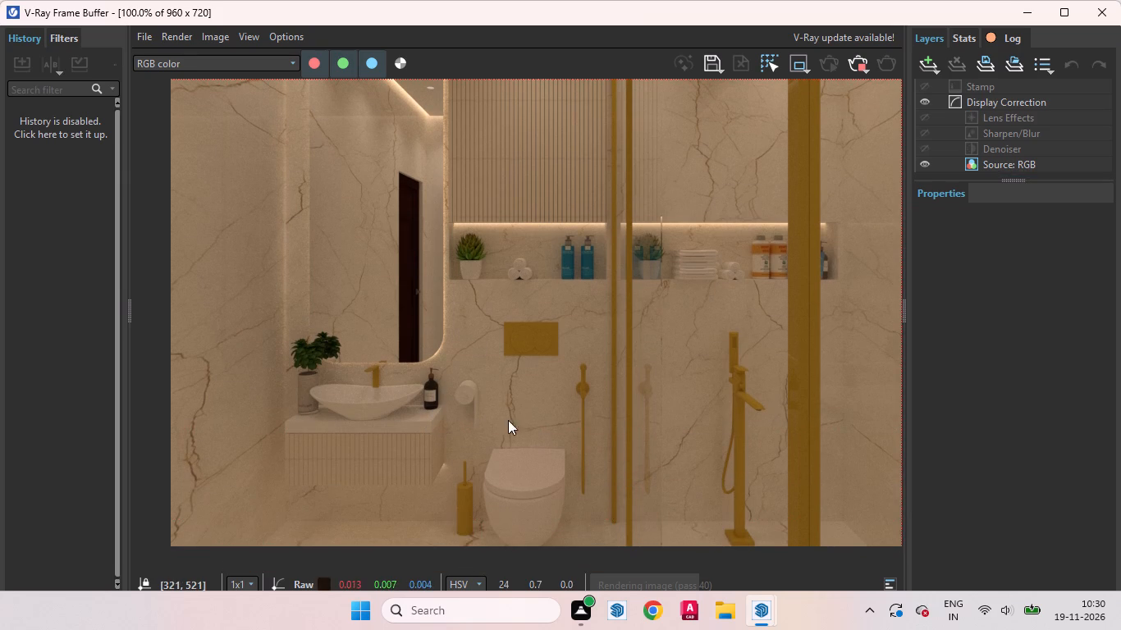
middle_drag(599, 463, 519, 445)
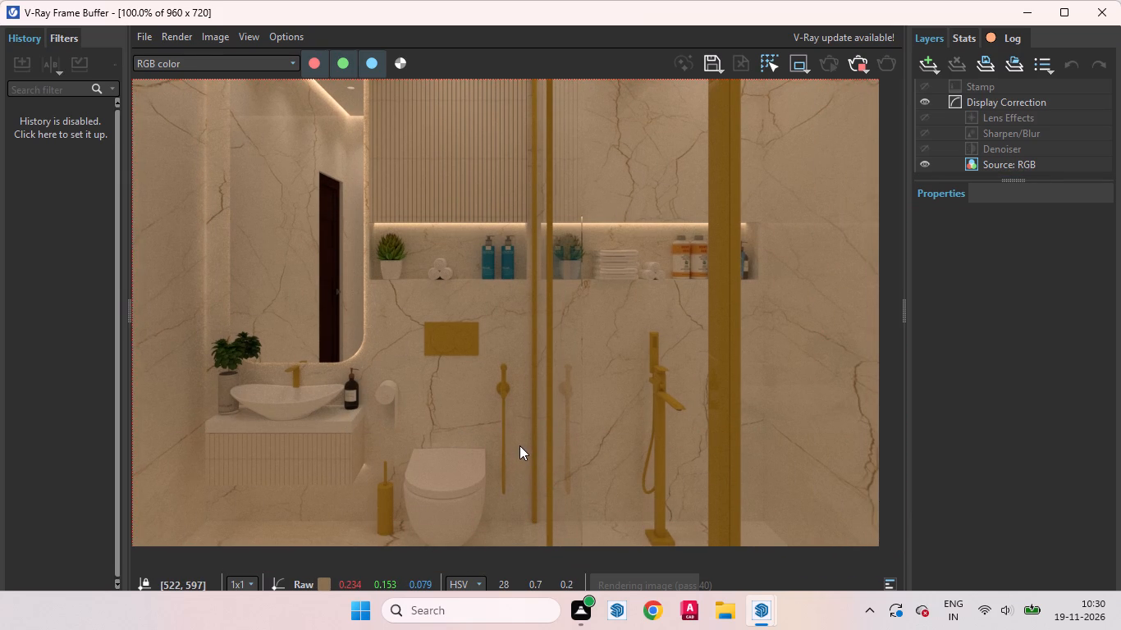
middle_drag(519, 445, 588, 474)
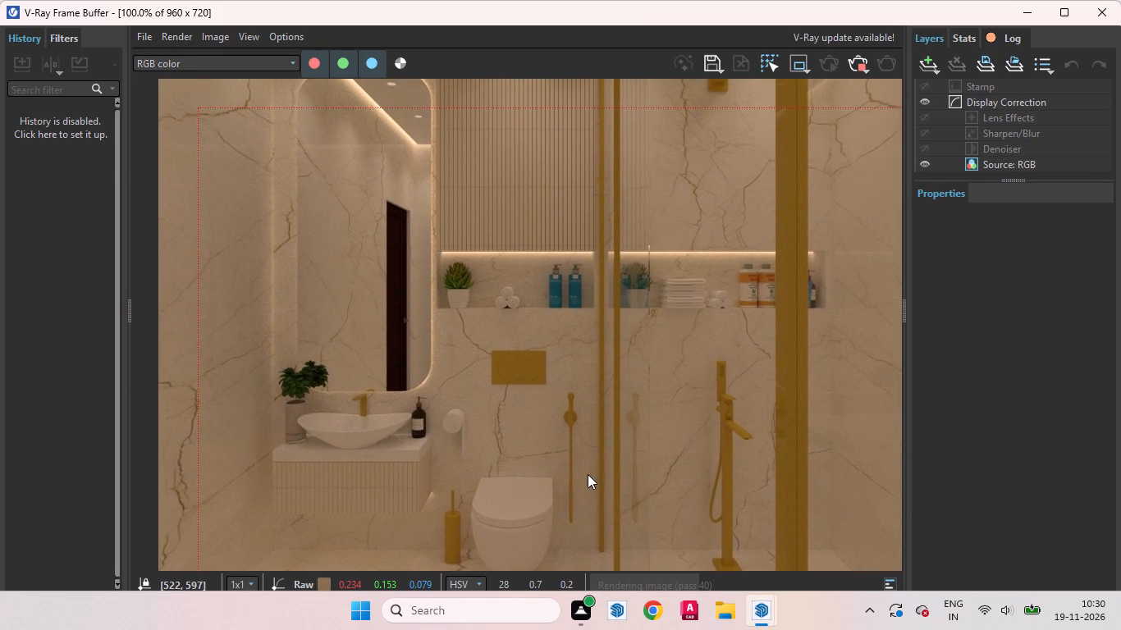
middle_drag(588, 474, 597, 478)
scroll(606, 512, down, 1)
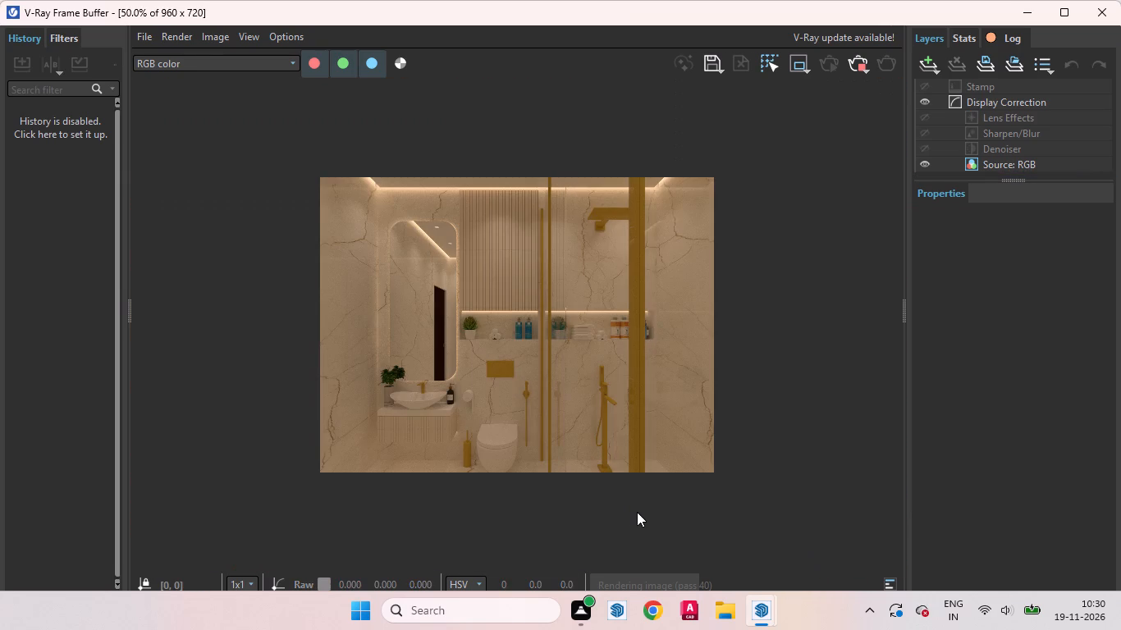
Examine the render's basin, plant, backlit mirror and shower area against the whole image, then minimize the frame buffer.
scroll(637, 512, down, 1)
scroll(506, 327, up, 1)
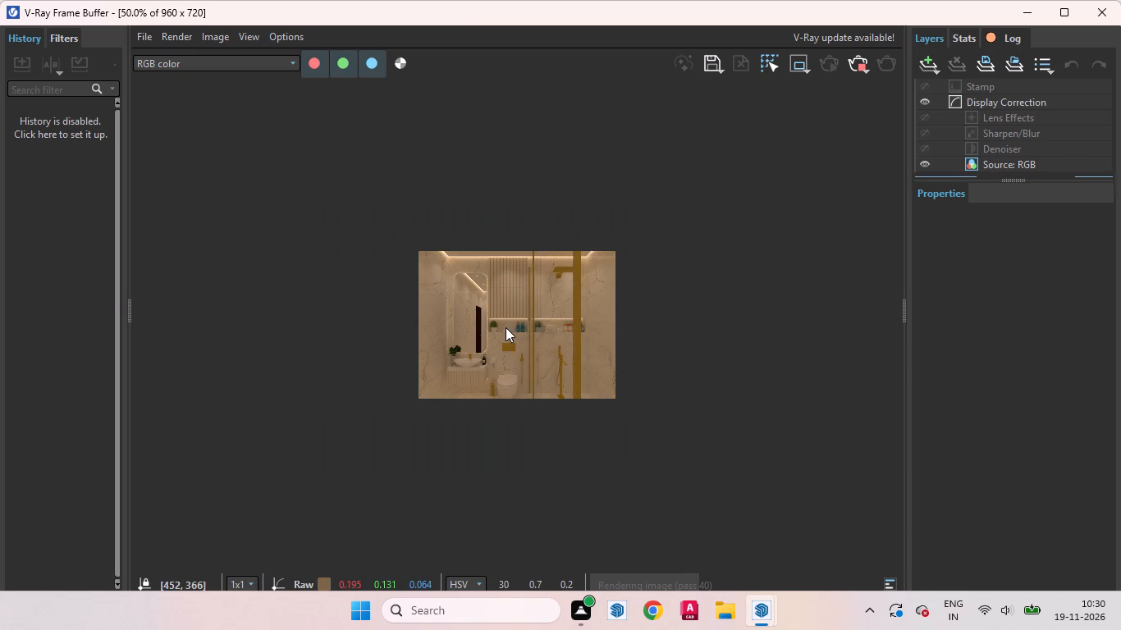
middle_drag(483, 299, 497, 348)
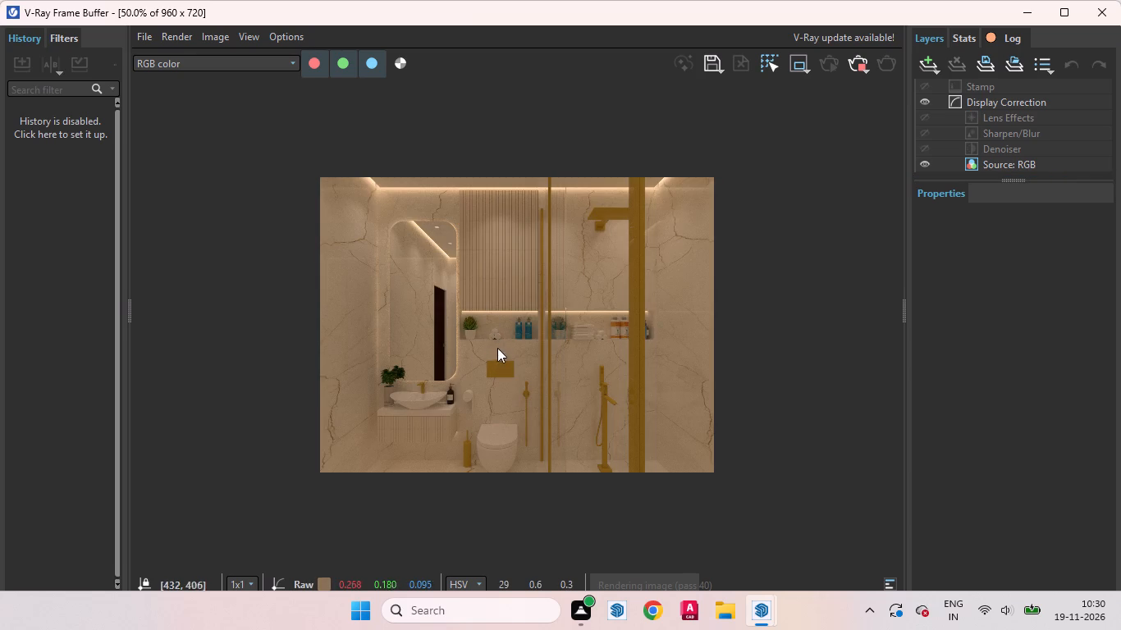
middle_drag(497, 348, 504, 377)
scroll(404, 377, up, 1)
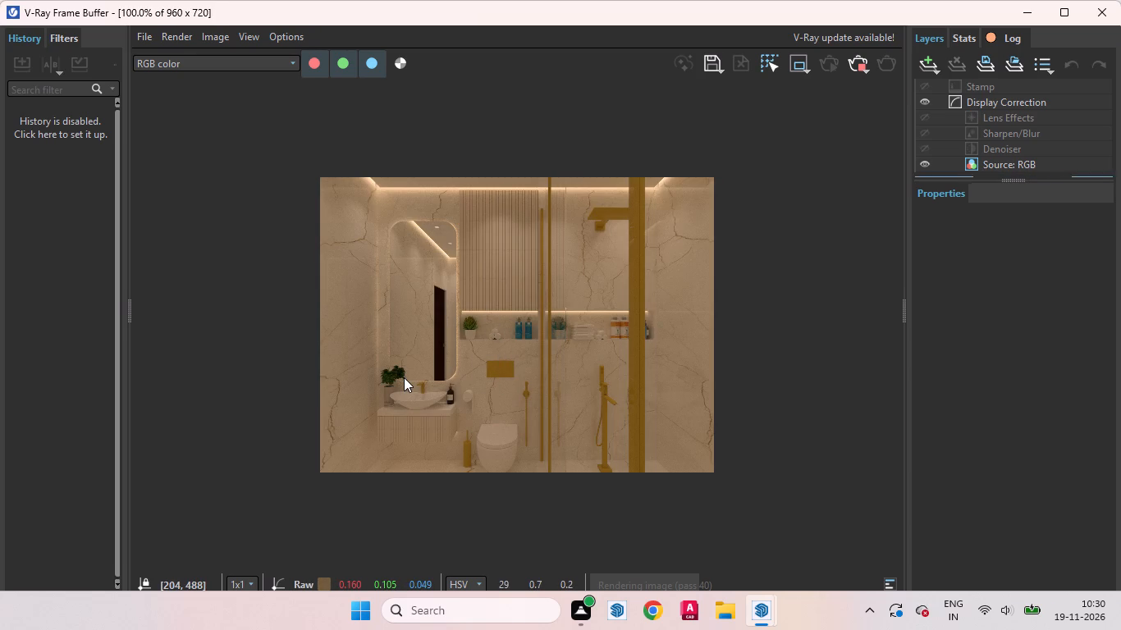
scroll(312, 383, up, 2)
scroll(363, 390, down, 1)
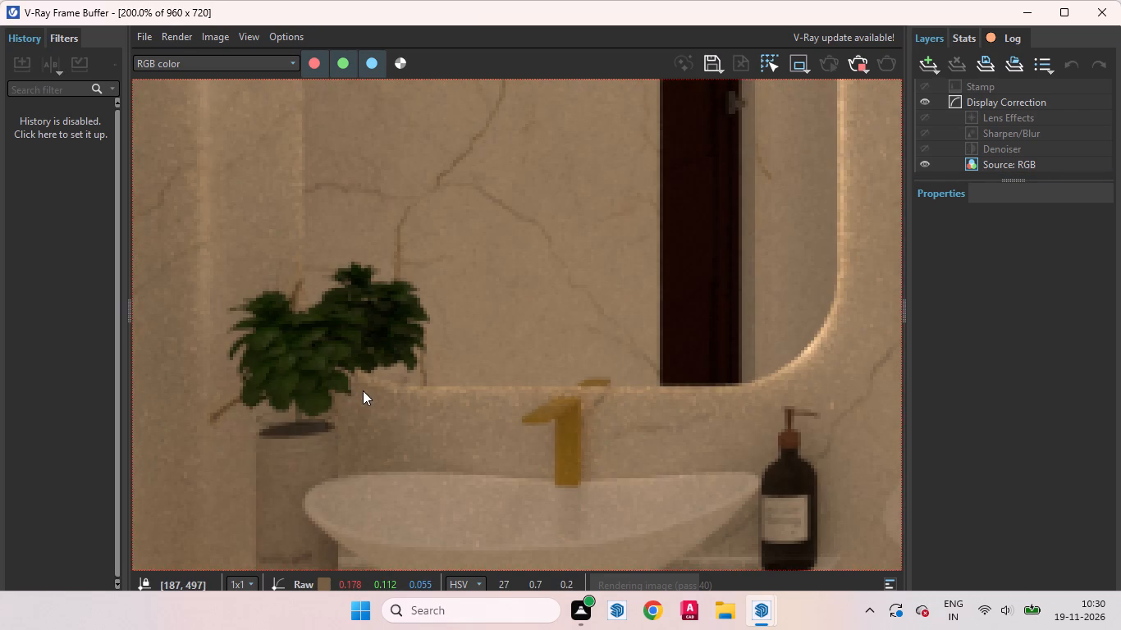
scroll(401, 396, down, 2)
scroll(434, 292, up, 1)
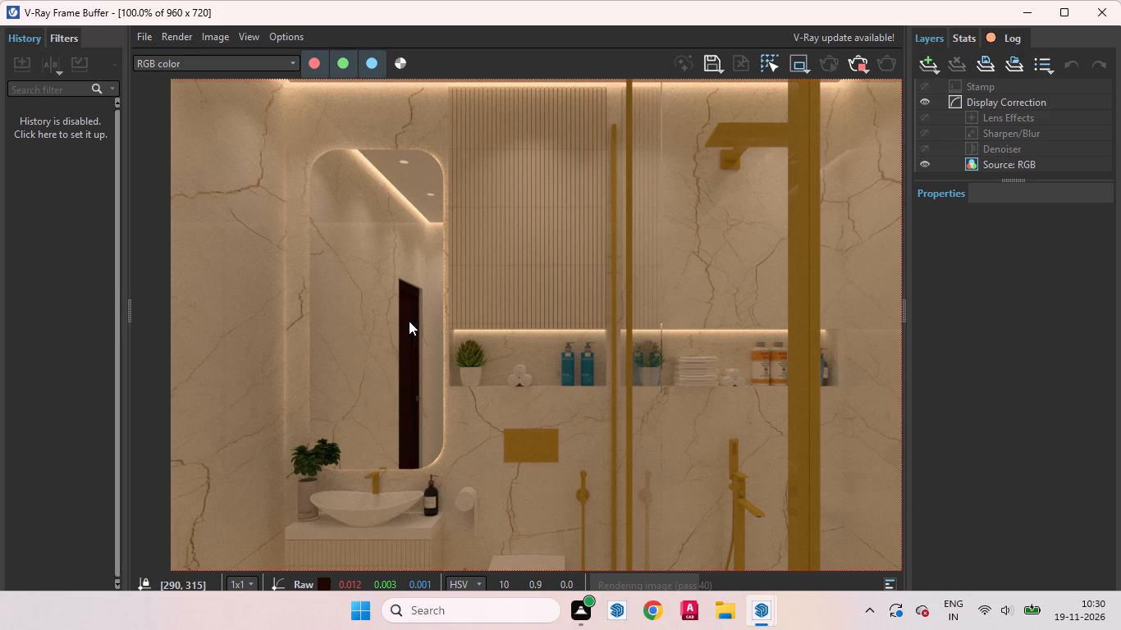
scroll(506, 358, down, 1)
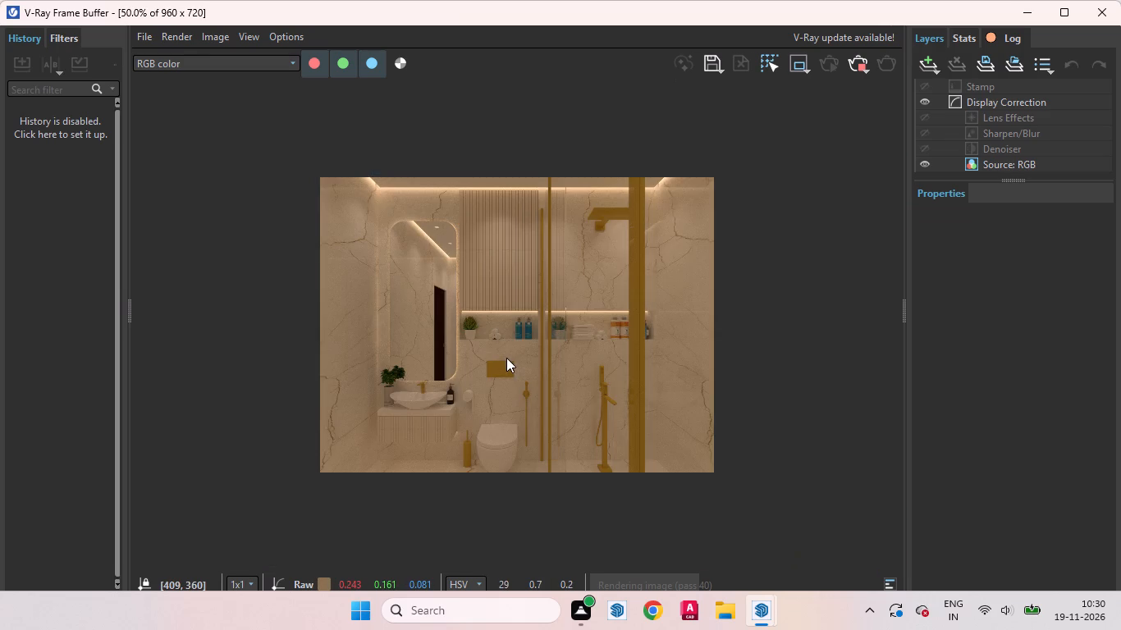
scroll(574, 339, up, 1)
scroll(574, 340, down, 1)
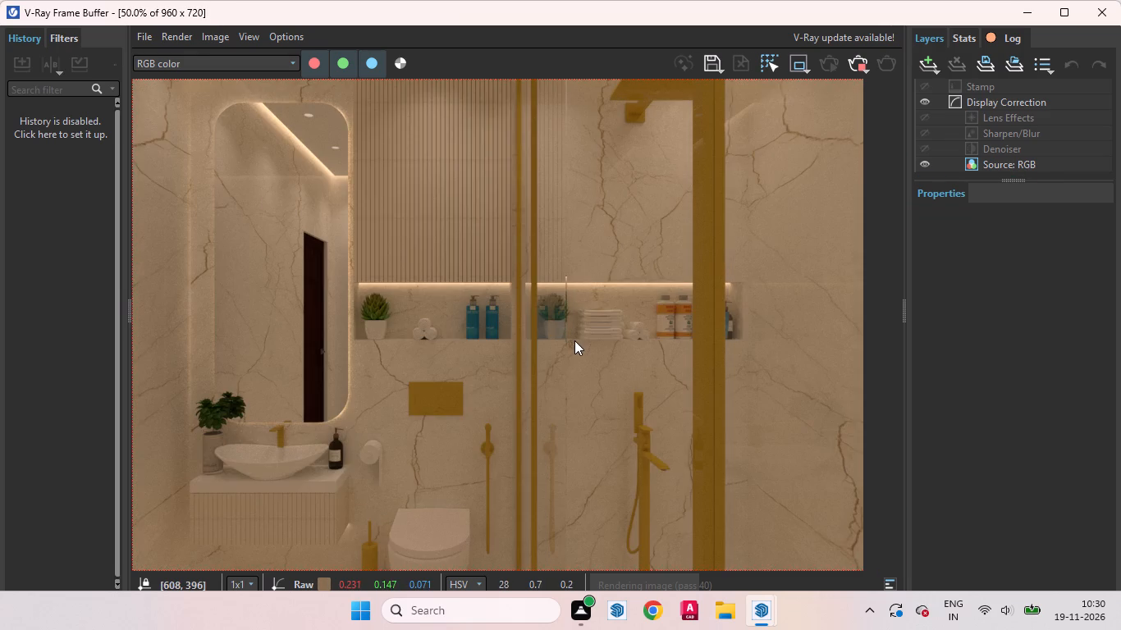
scroll(690, 171, up, 1)
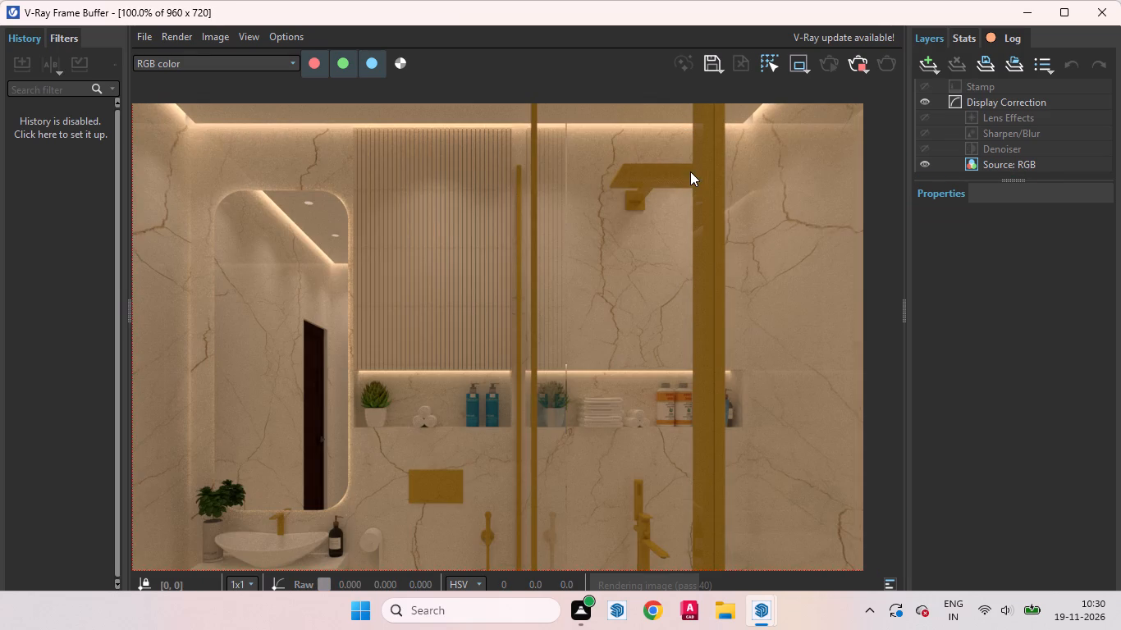
scroll(551, 224, down, 1)
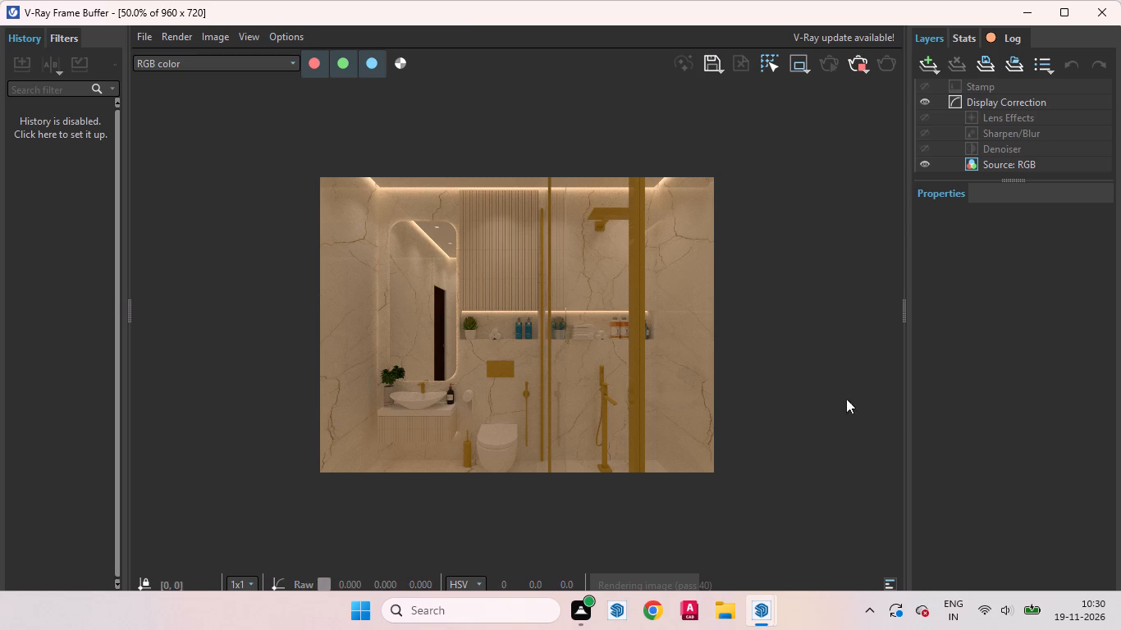
click(1025, 13)
Check the bathroom in the Scene 2 view and return to the previous exterior view of both rooms.
middle_drag(551, 402, 490, 310)
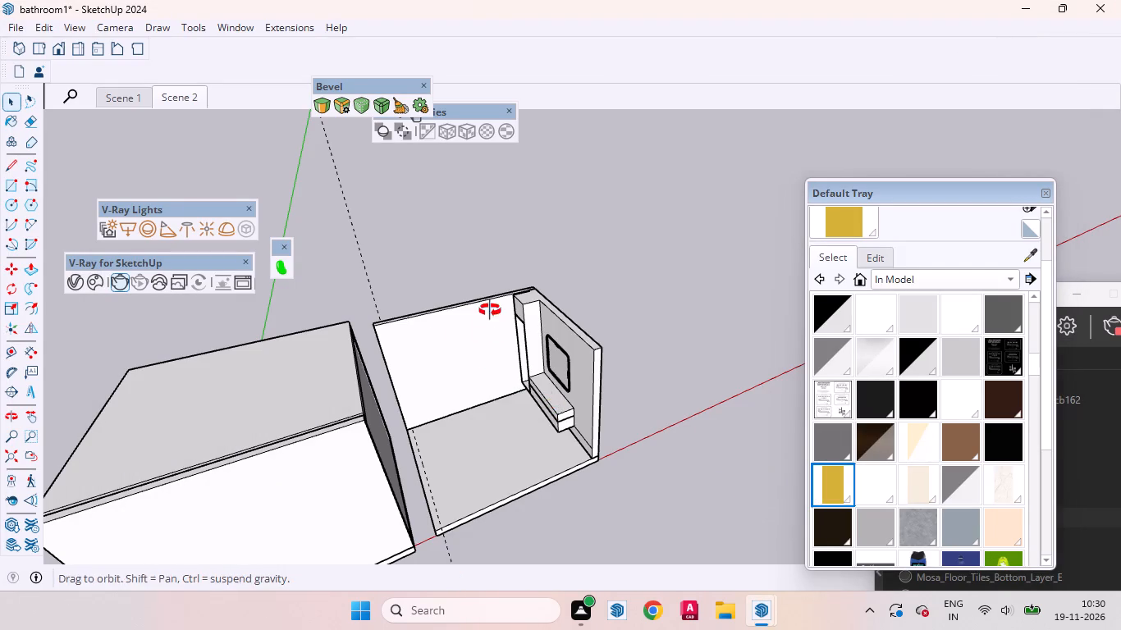
middle_drag(490, 310, 486, 291)
scroll(536, 414, up, 3)
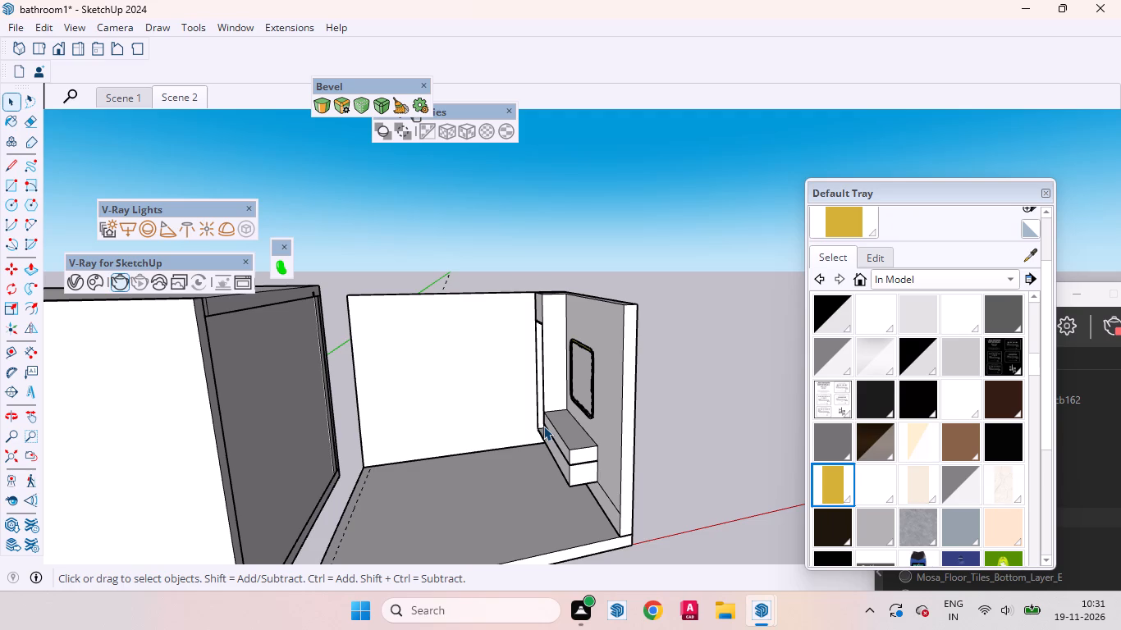
scroll(699, 384, down, 6)
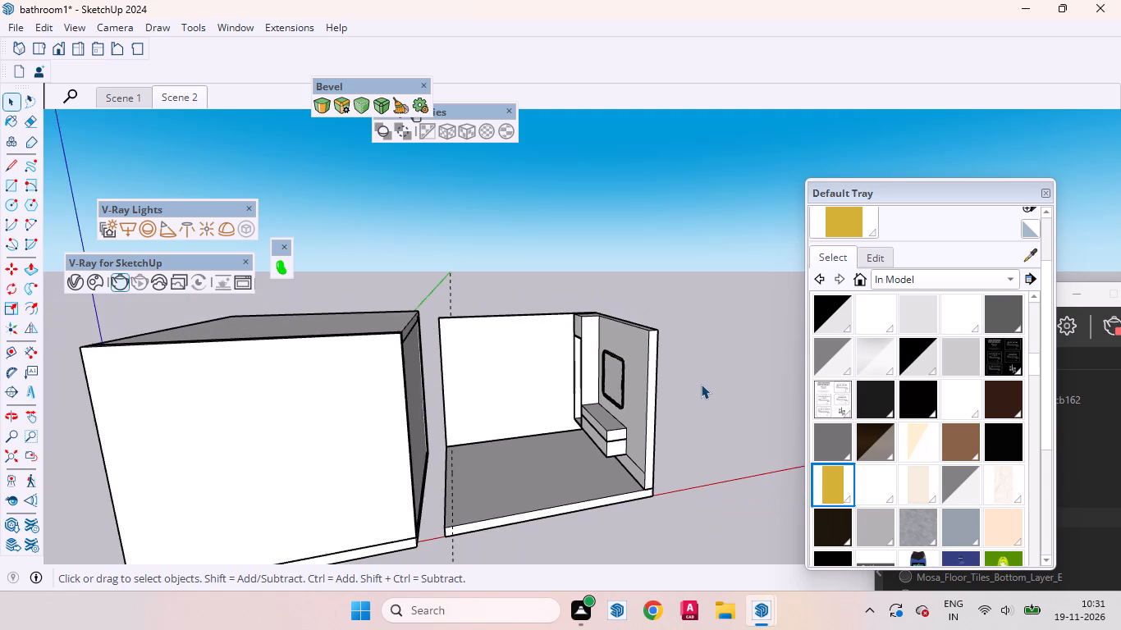
scroll(701, 384, down, 1)
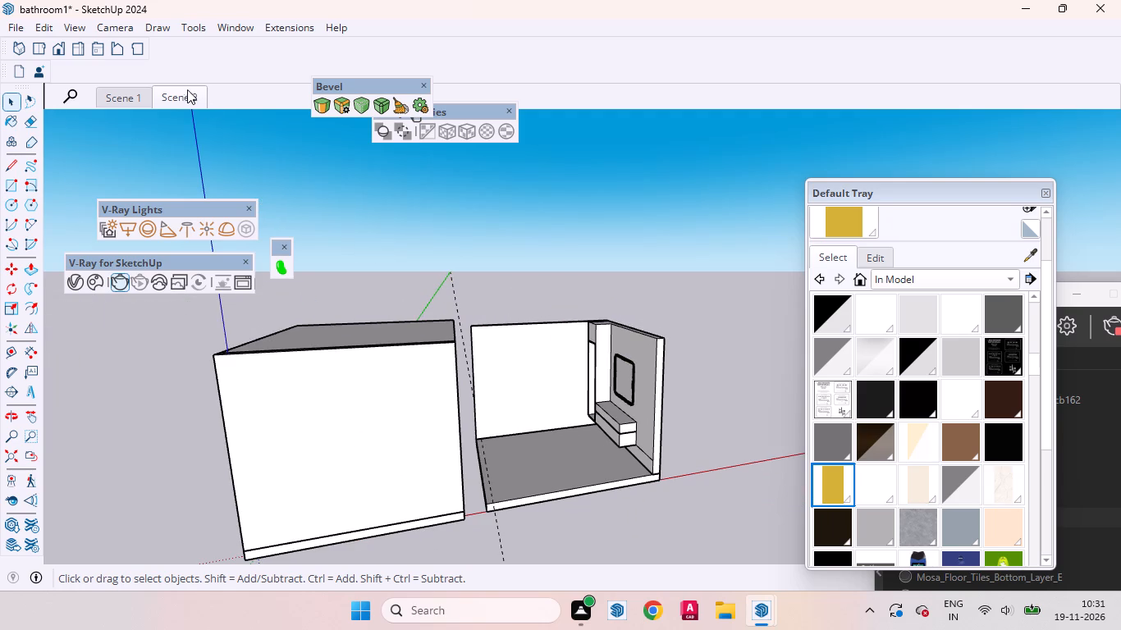
click(182, 97)
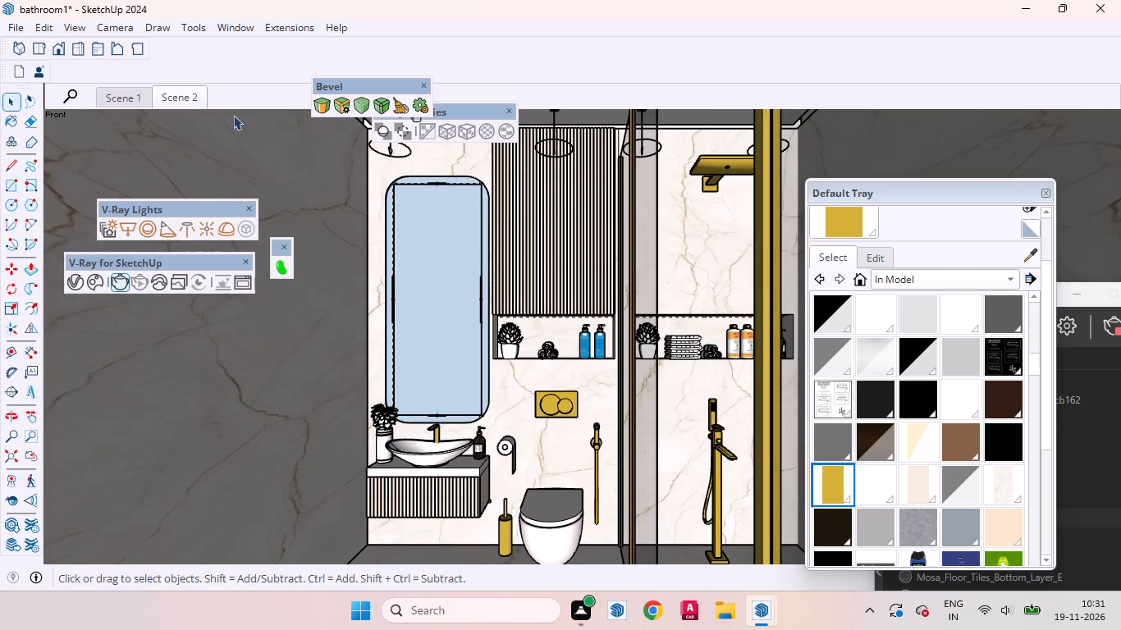
click(37, 455)
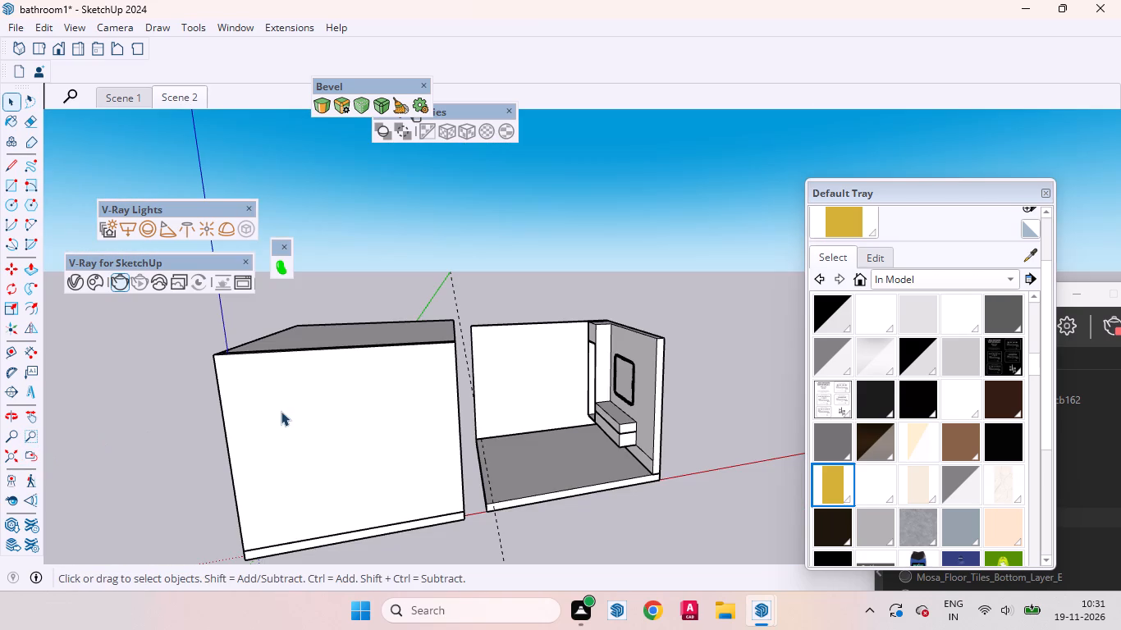
Search the 3D Warehouse for "bathroom sink".
click(231, 32)
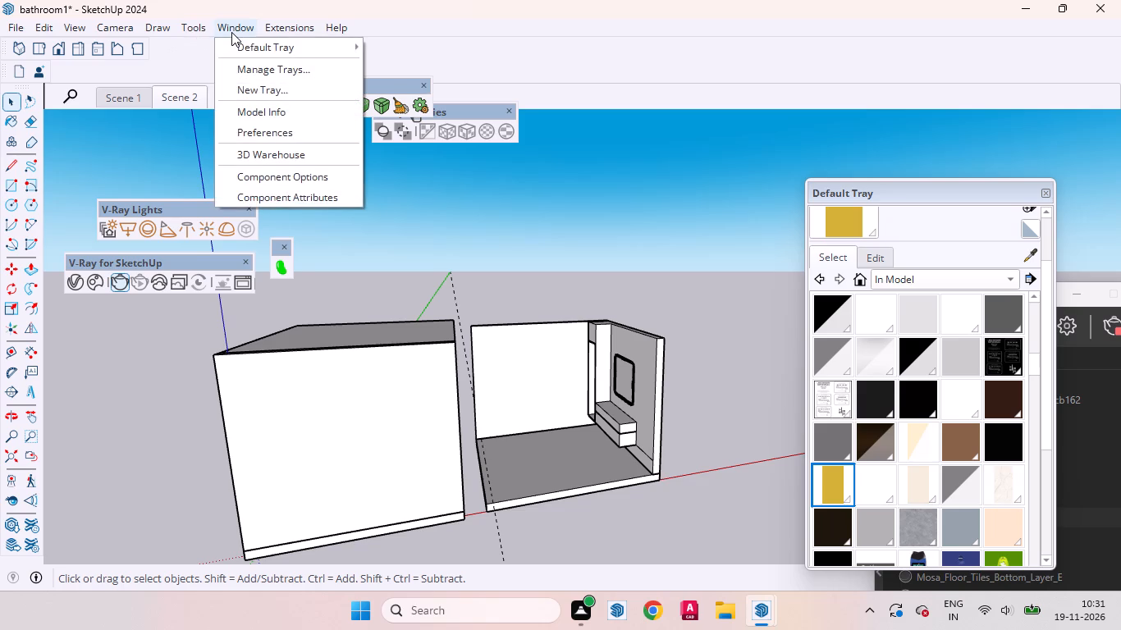
click(260, 161)
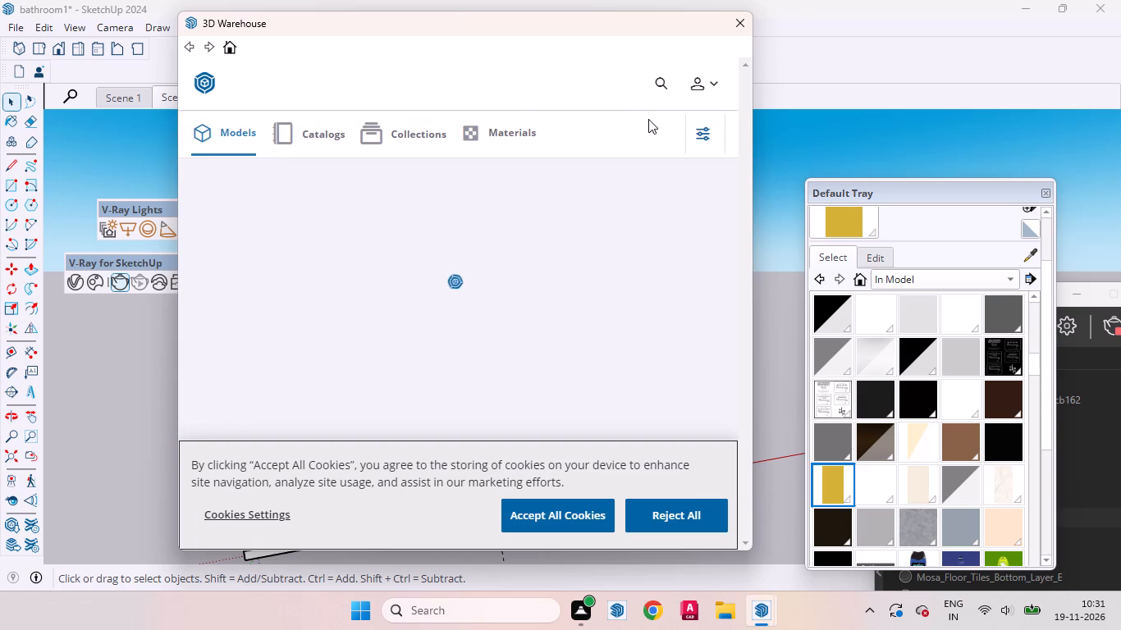
click(666, 78)
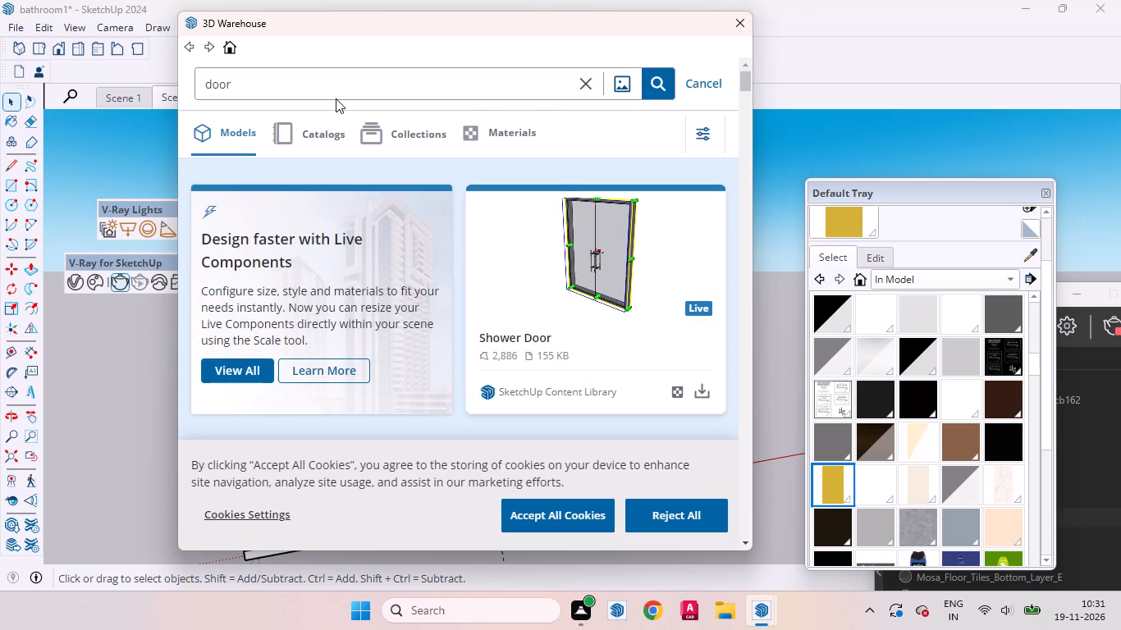
drag(240, 87, 194, 89)
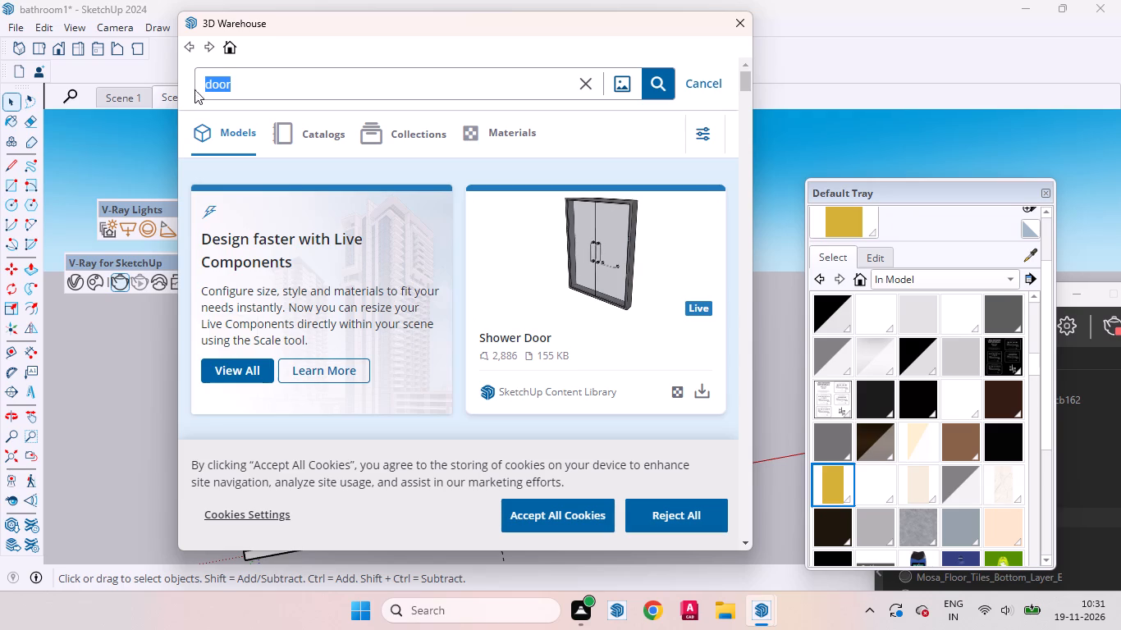
drag(194, 89, 194, 89)
key(BackSpace)
text(bathroom)
key(space)
text(sink)
key(Return)
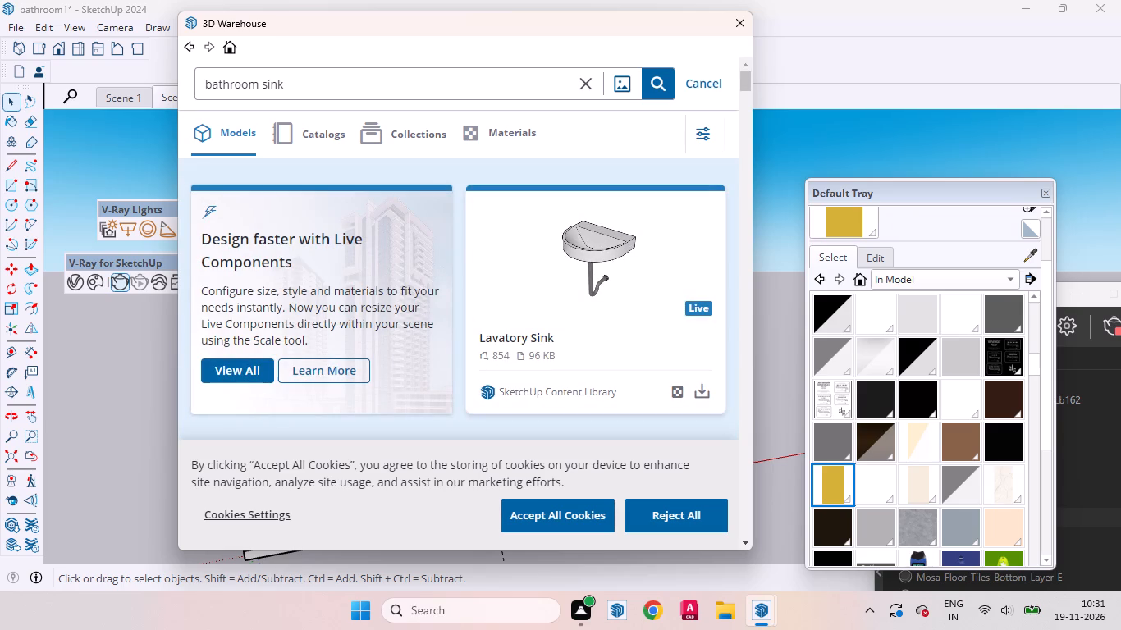
Browse the bathroom sink search results and compare the basin and vanity models for one to import.
scroll(356, 346, down, 6)
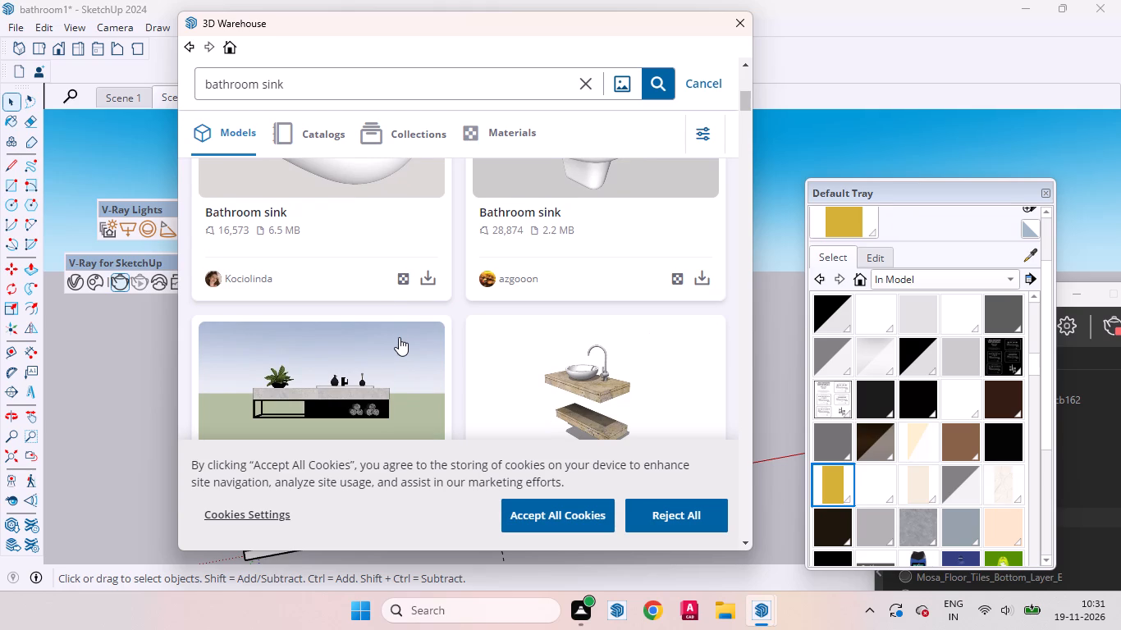
scroll(388, 311, up, 1)
scroll(388, 311, down, 5)
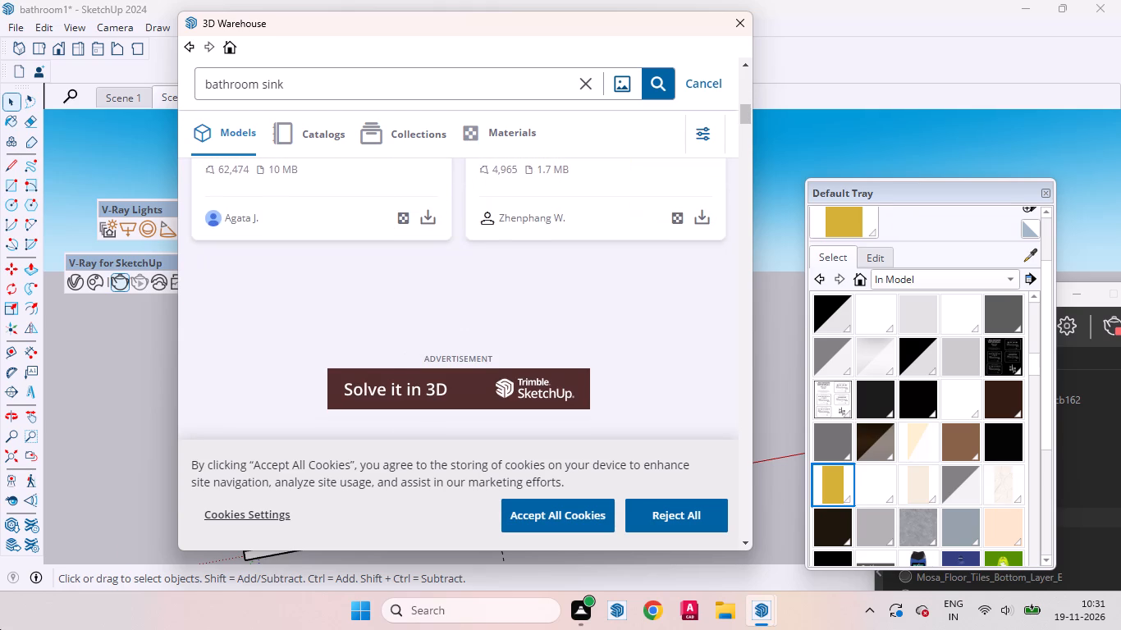
scroll(456, 242, down, 7)
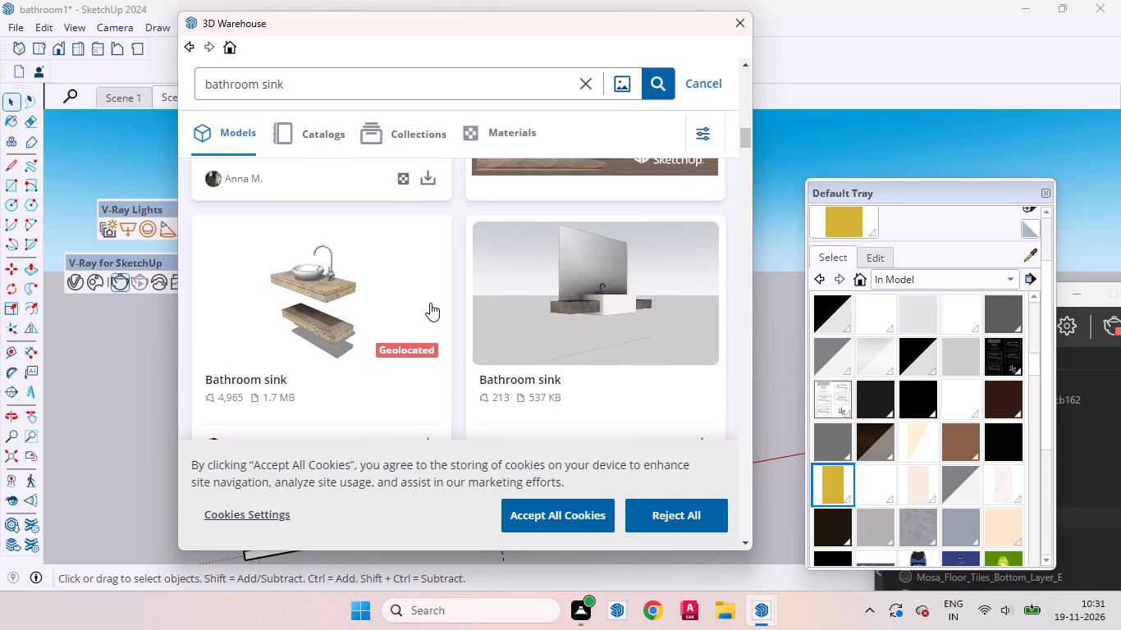
scroll(430, 303, down, 11)
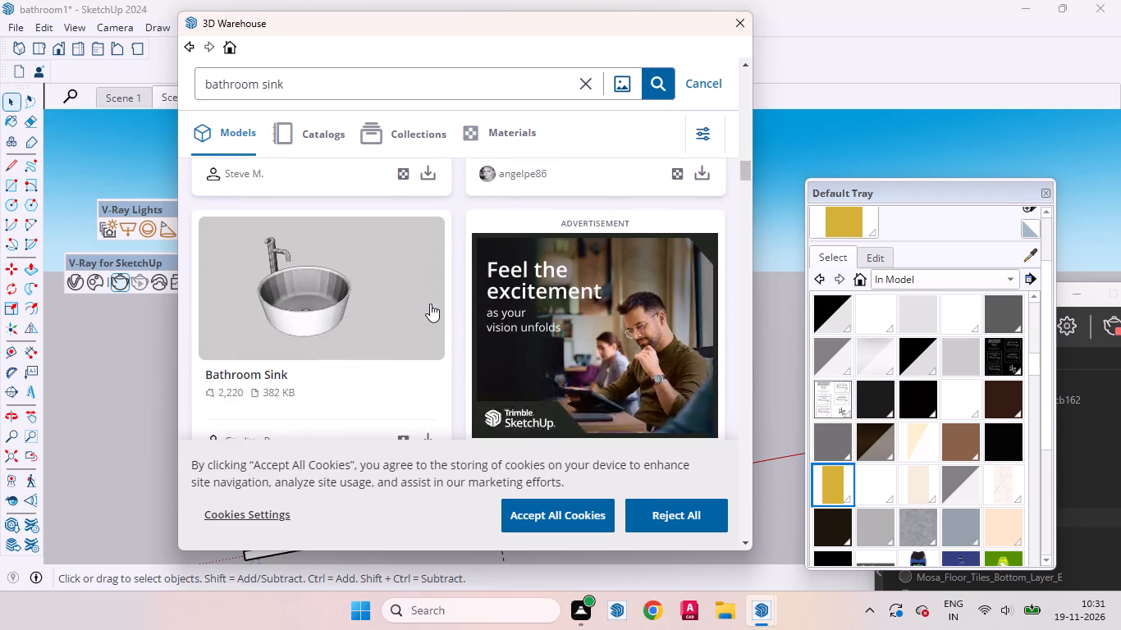
scroll(430, 305, down, 10)
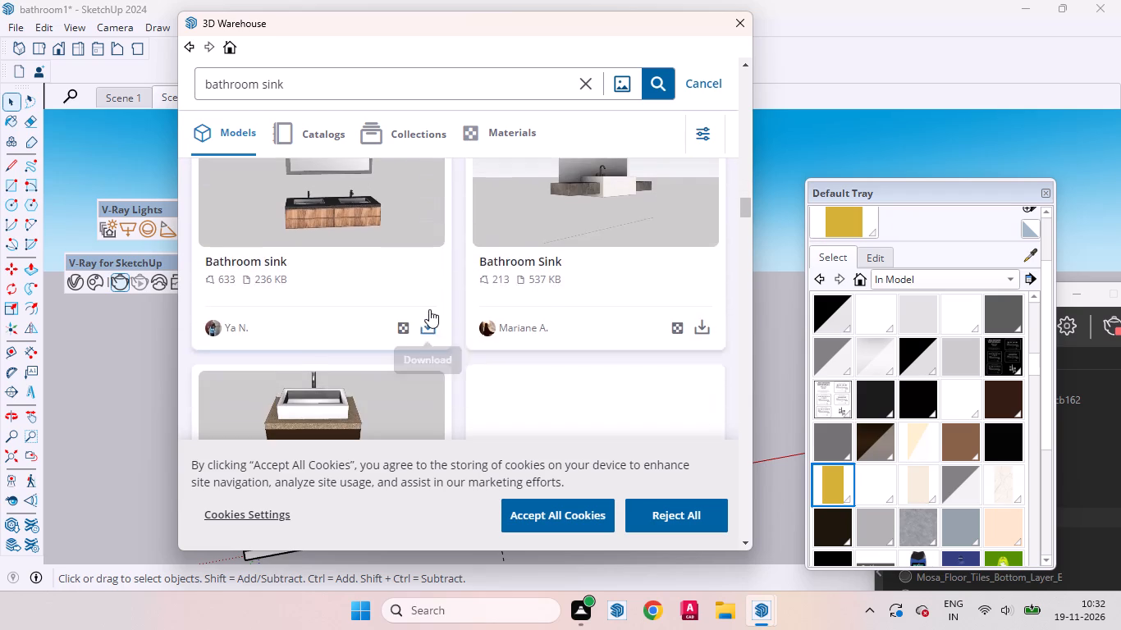
scroll(429, 310, down, 7)
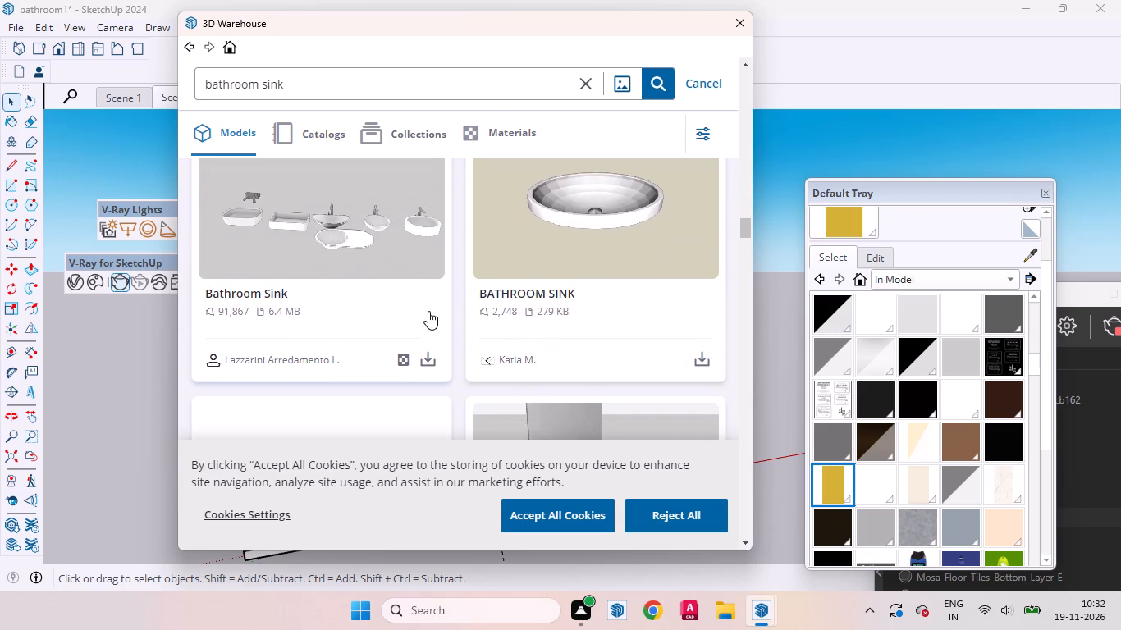
scroll(428, 312, up, 1)
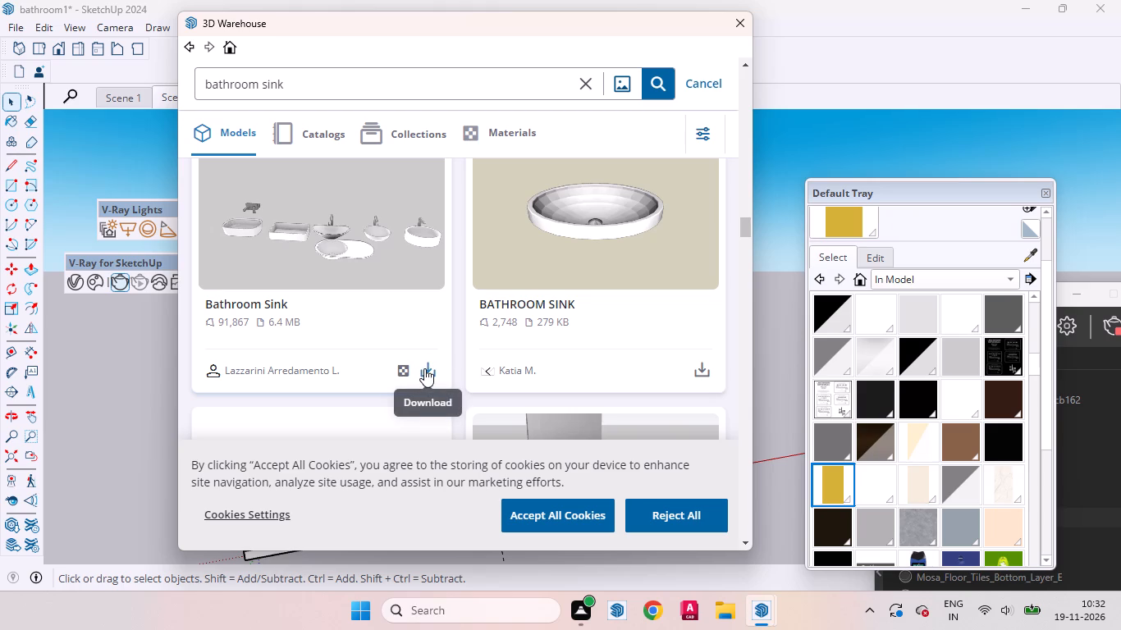
scroll(436, 311, down, 3)
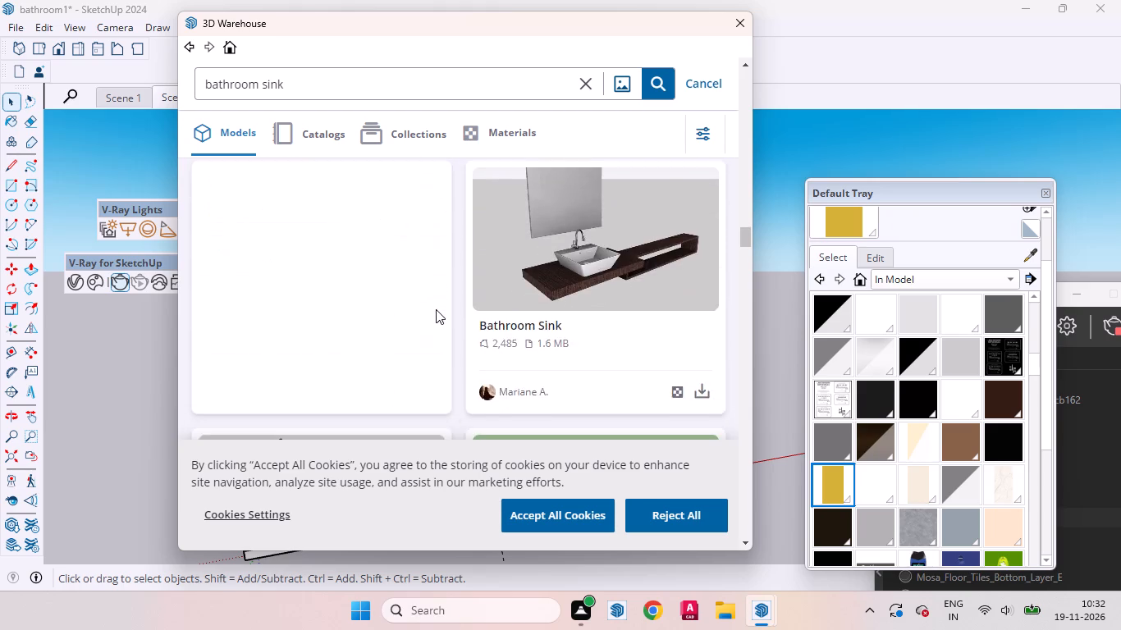
scroll(436, 309, down, 8)
scroll(436, 311, up, 3)
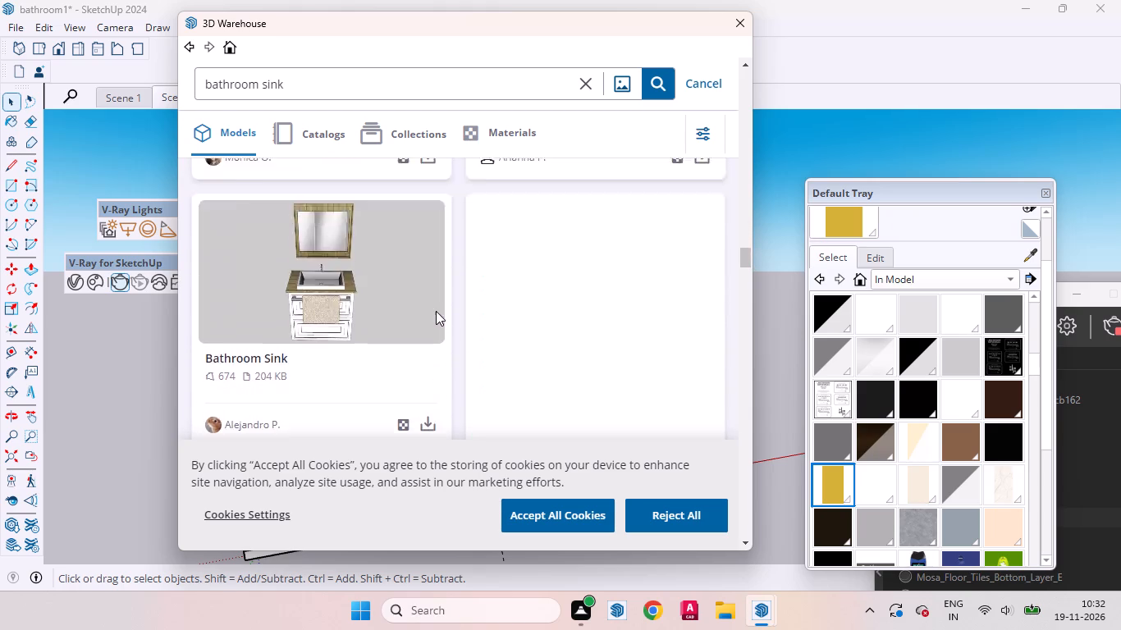
scroll(436, 311, up, 10)
scroll(434, 314, down, 2)
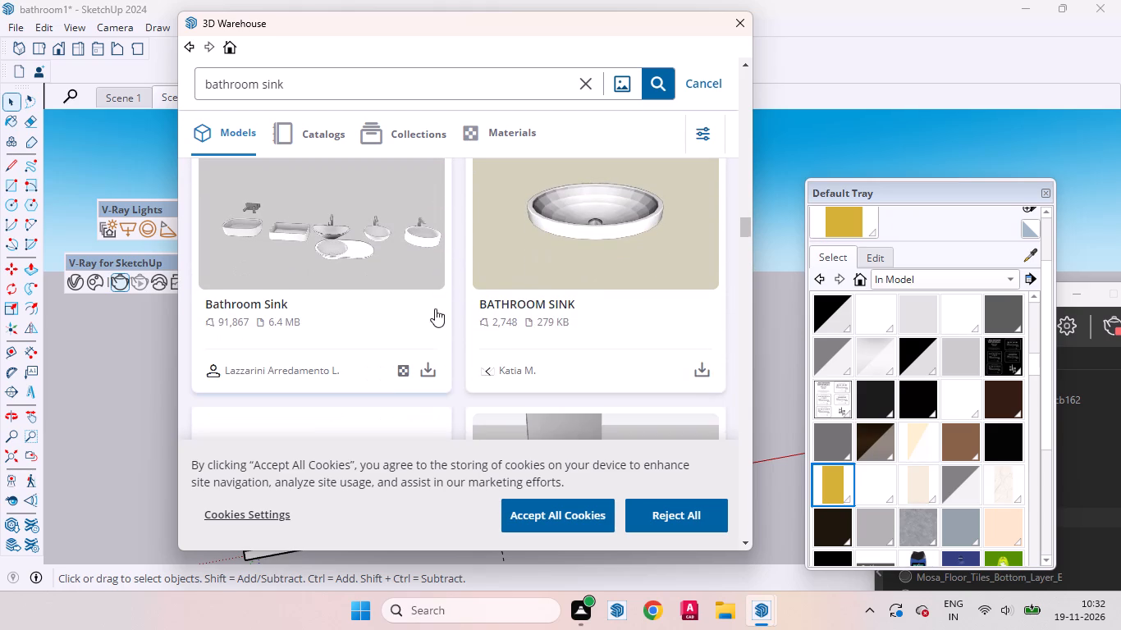
Load the Bathroom Sink set with several basins and faucets into the model and place it in front of the open room.
click(429, 381)
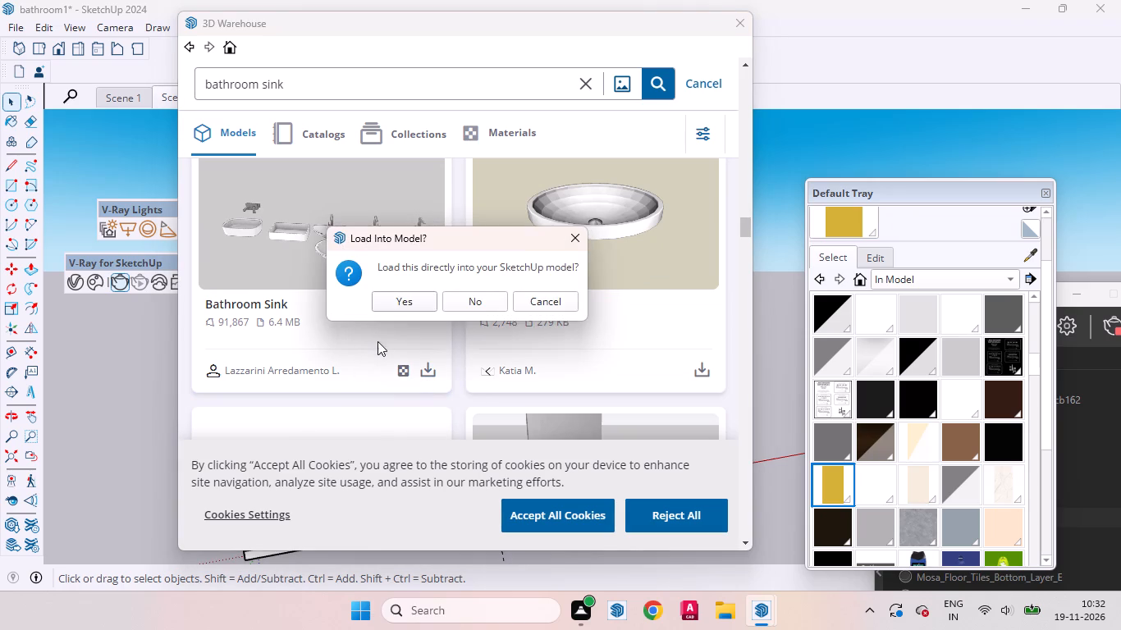
click(402, 308)
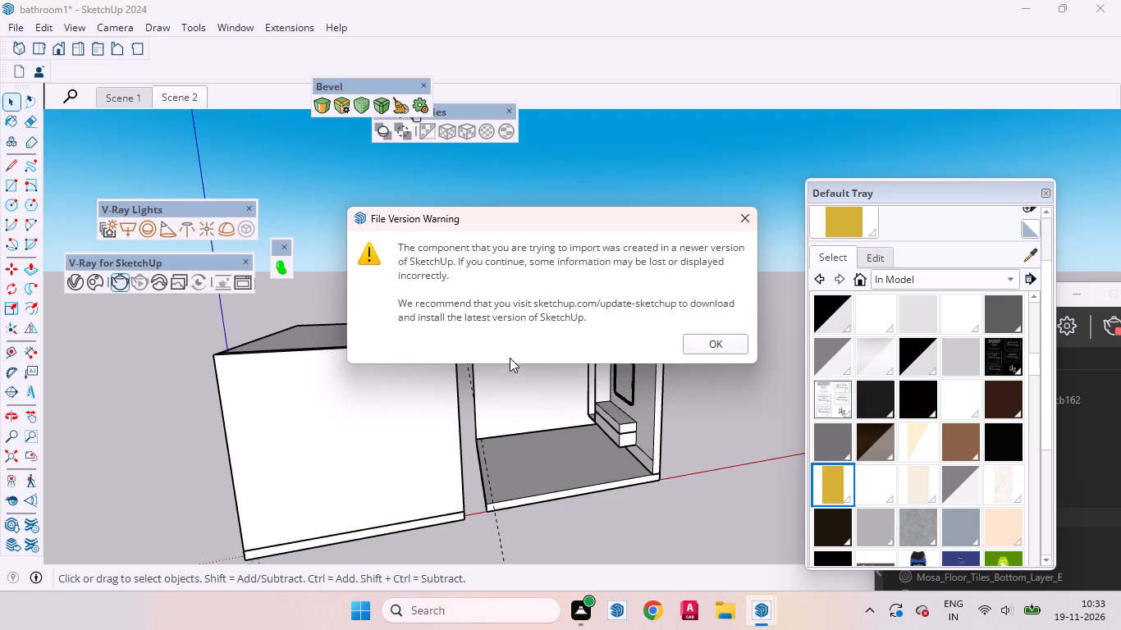
click(707, 340)
scroll(539, 441, down, 8)
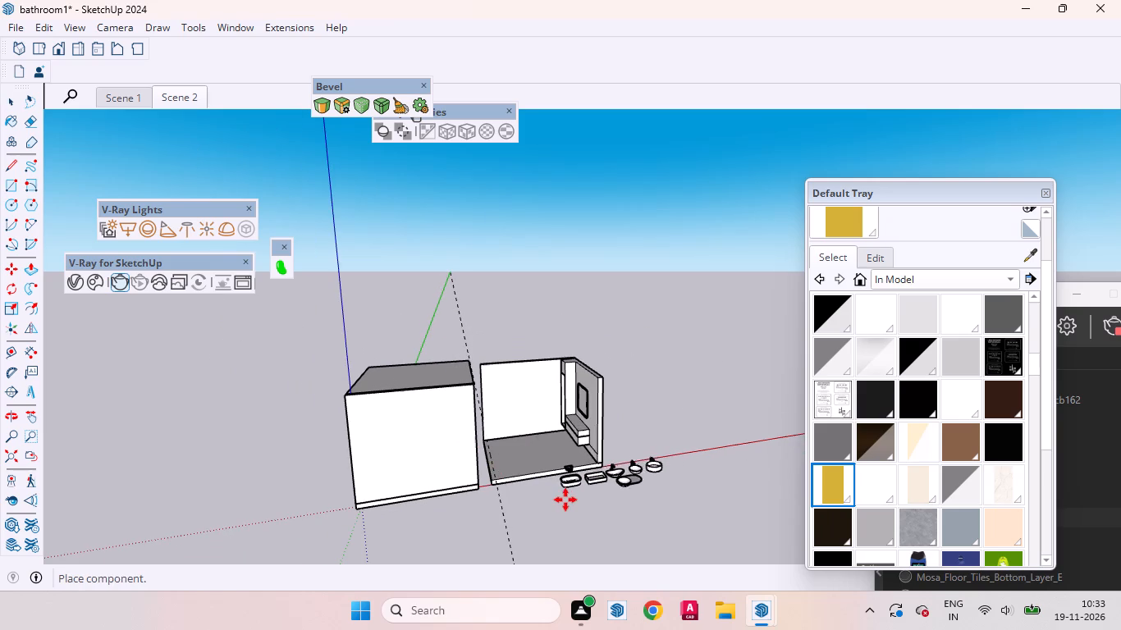
click(522, 517)
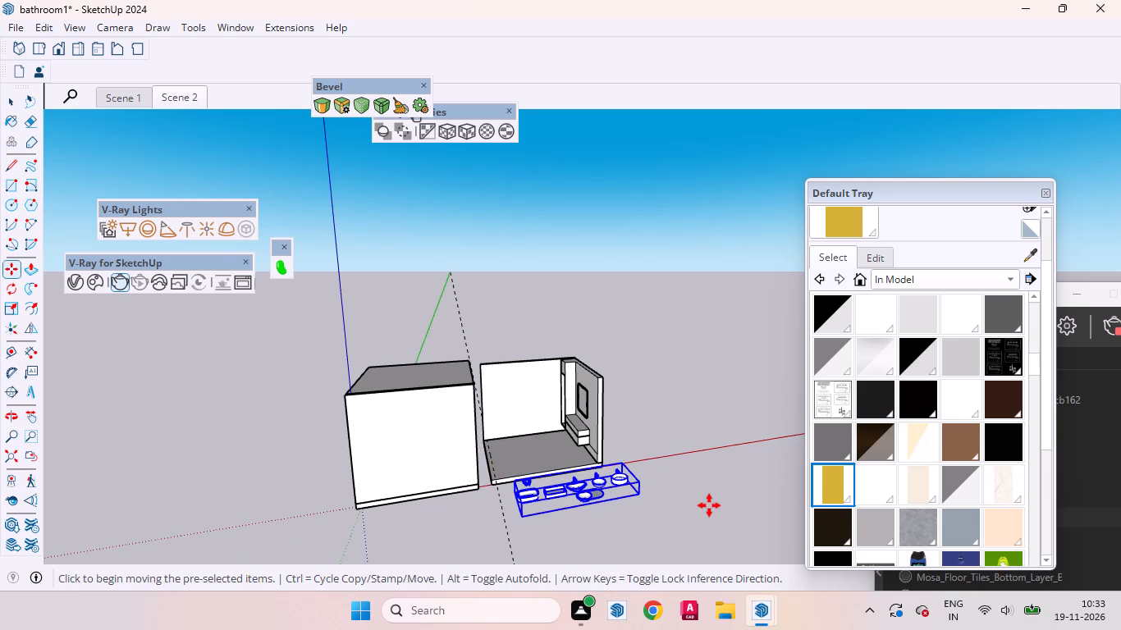
key(space)
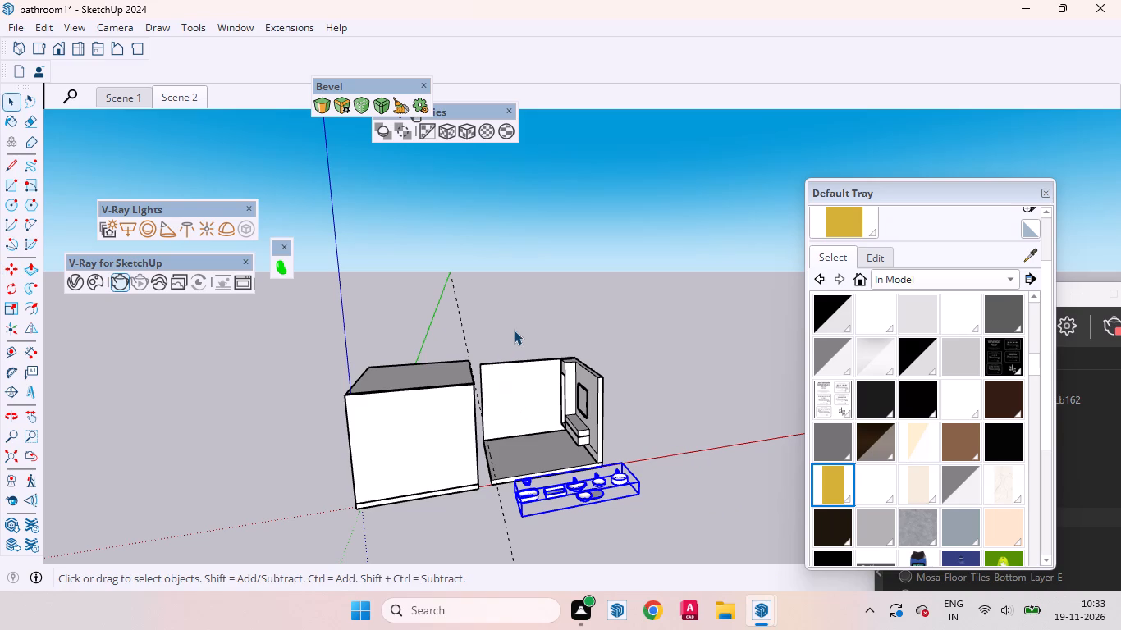
Examine the placed sink set's basins and faucets up close from above.
scroll(514, 332, down, 1)
scroll(583, 503, up, 4)
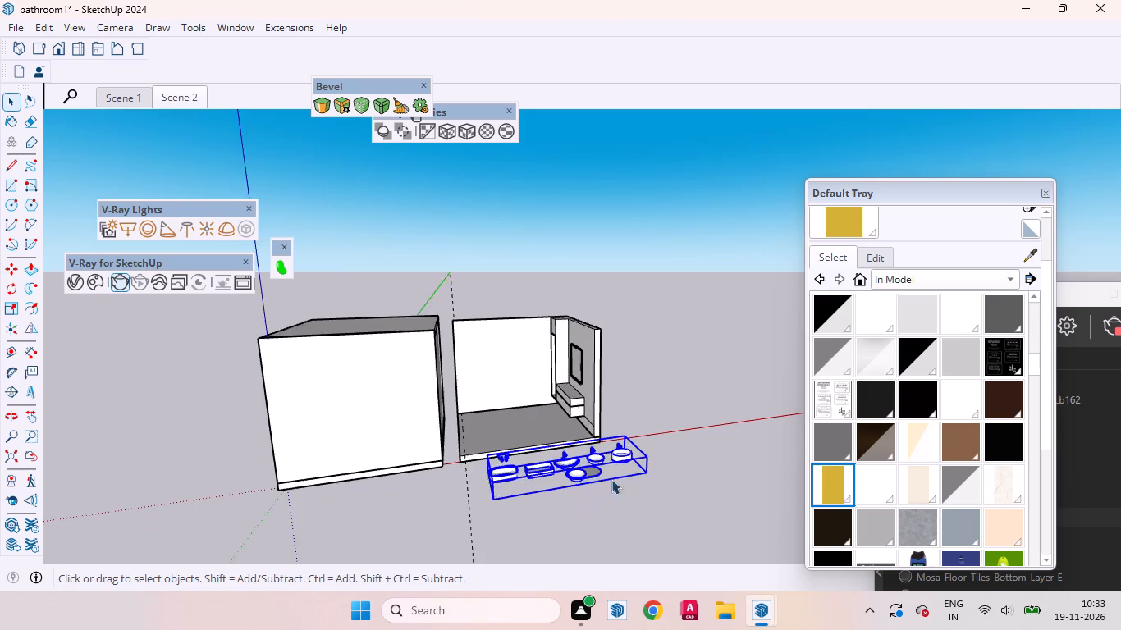
scroll(611, 479, up, 20)
scroll(611, 479, up, 2)
middle_drag(606, 446, 496, 518)
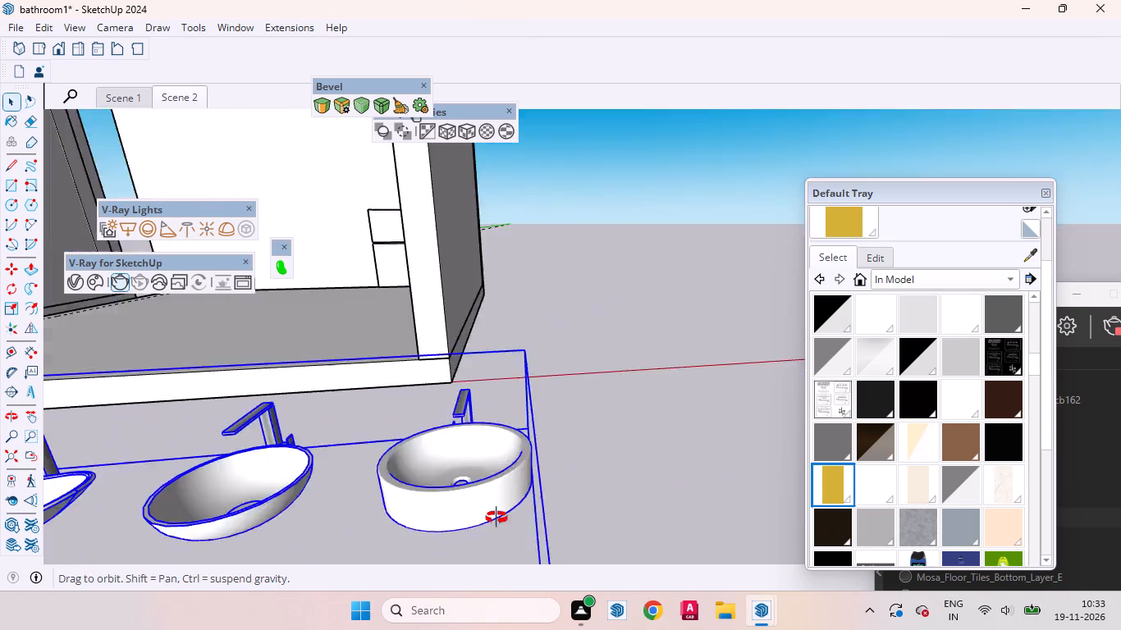
middle_drag(496, 518, 492, 545)
scroll(612, 463, down, 3)
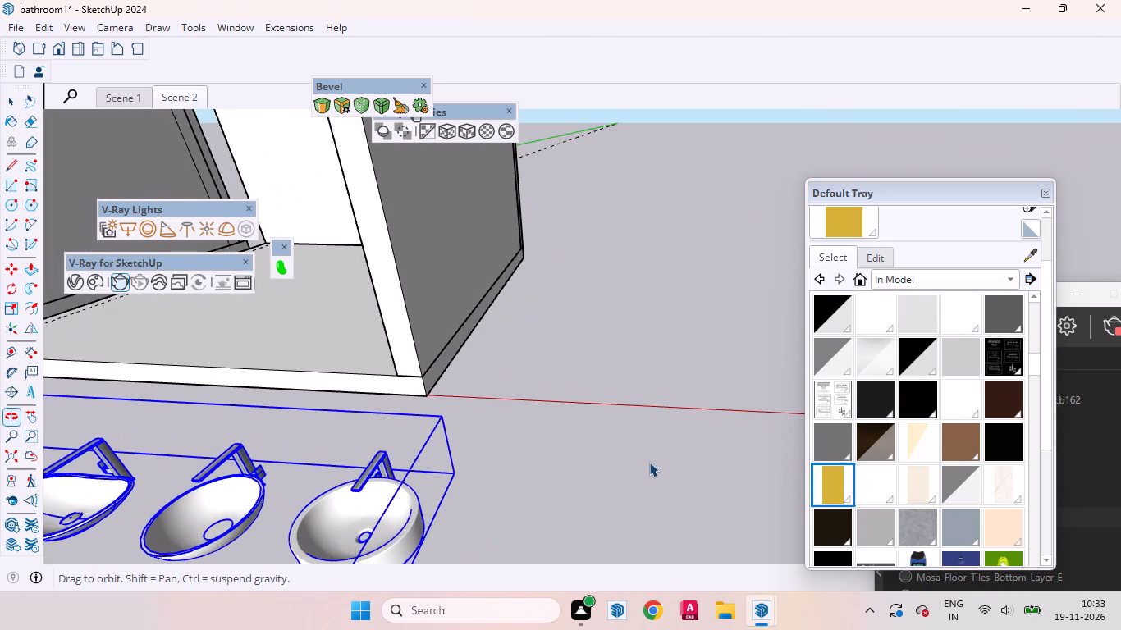
scroll(654, 460, down, 3)
scroll(484, 436, down, 7)
scroll(307, 498, up, 3)
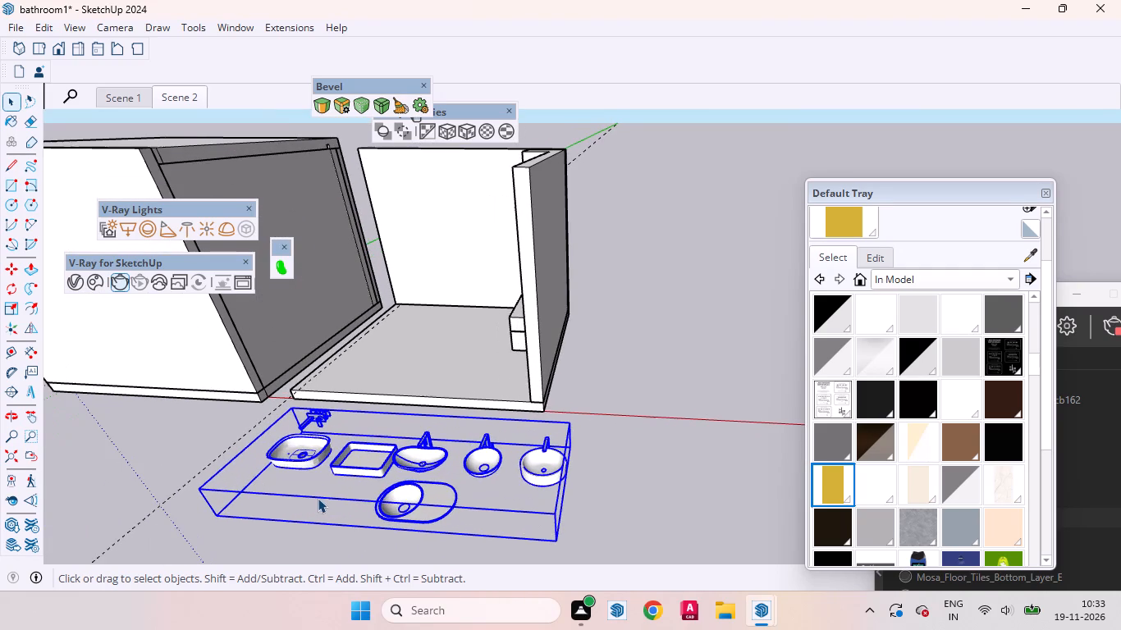
scroll(518, 486, up, 8)
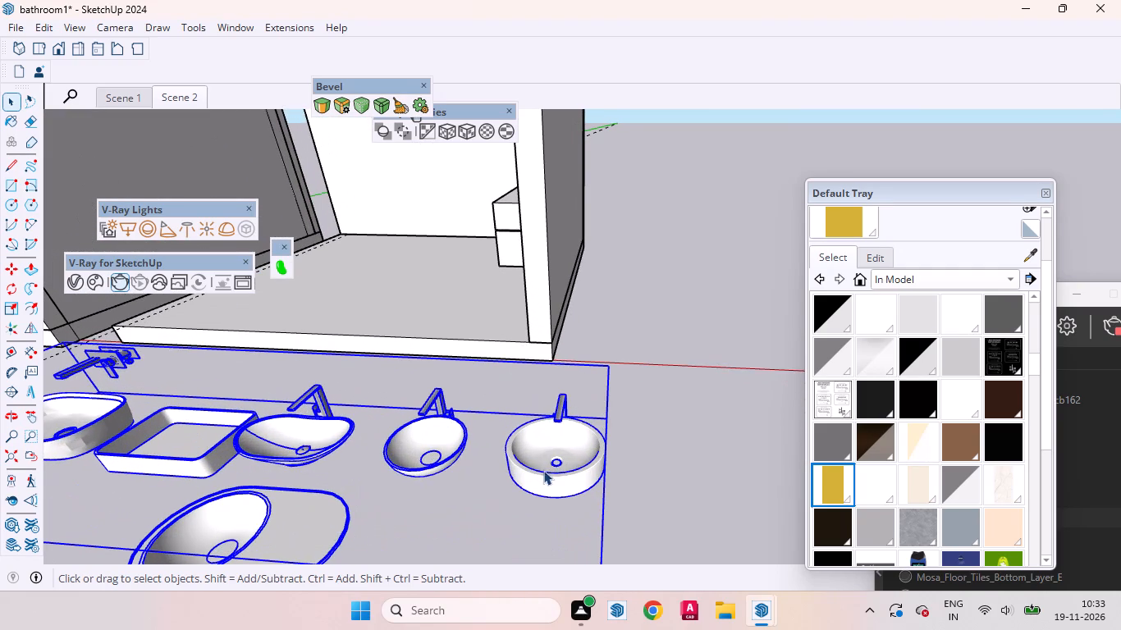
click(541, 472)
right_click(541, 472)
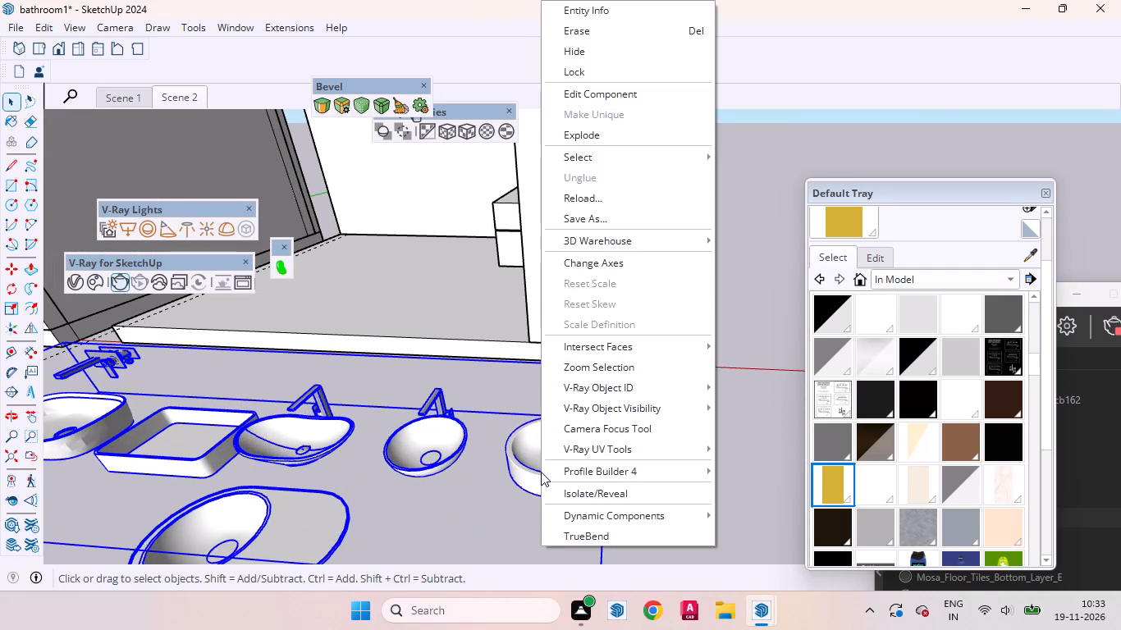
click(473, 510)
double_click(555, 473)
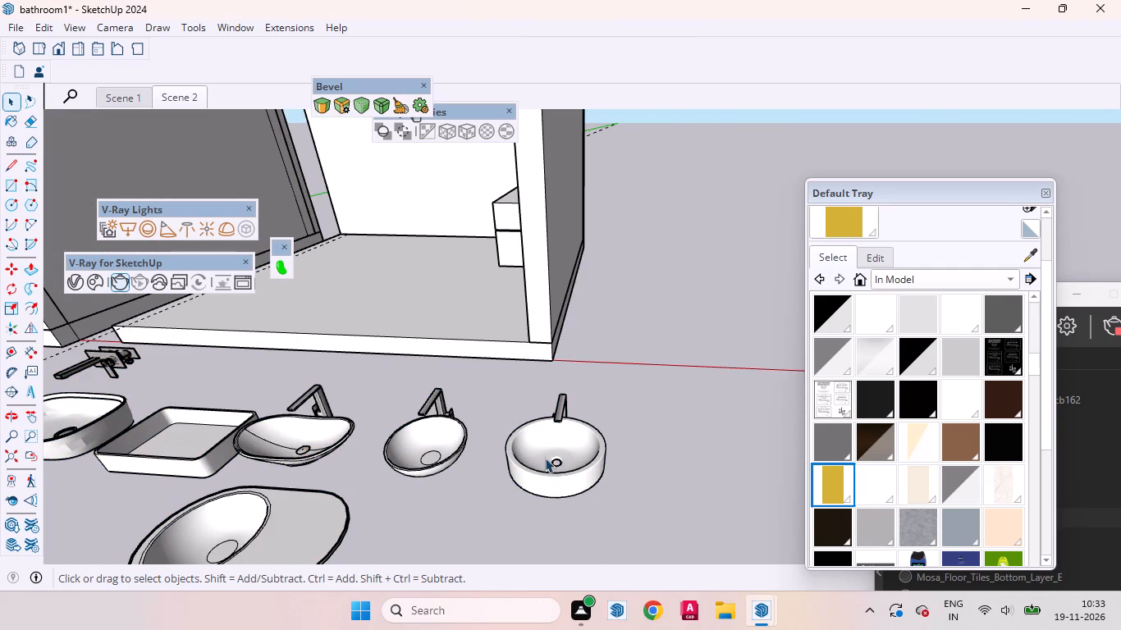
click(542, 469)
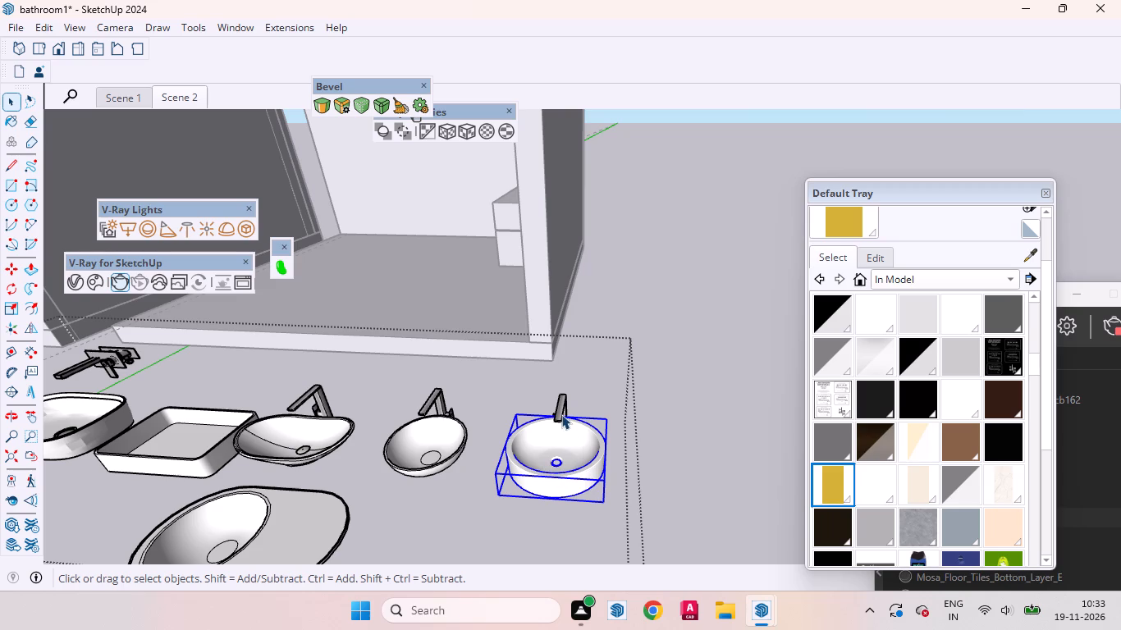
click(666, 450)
Explode the imported sink set component into its separate basins and faucets.
click(444, 446)
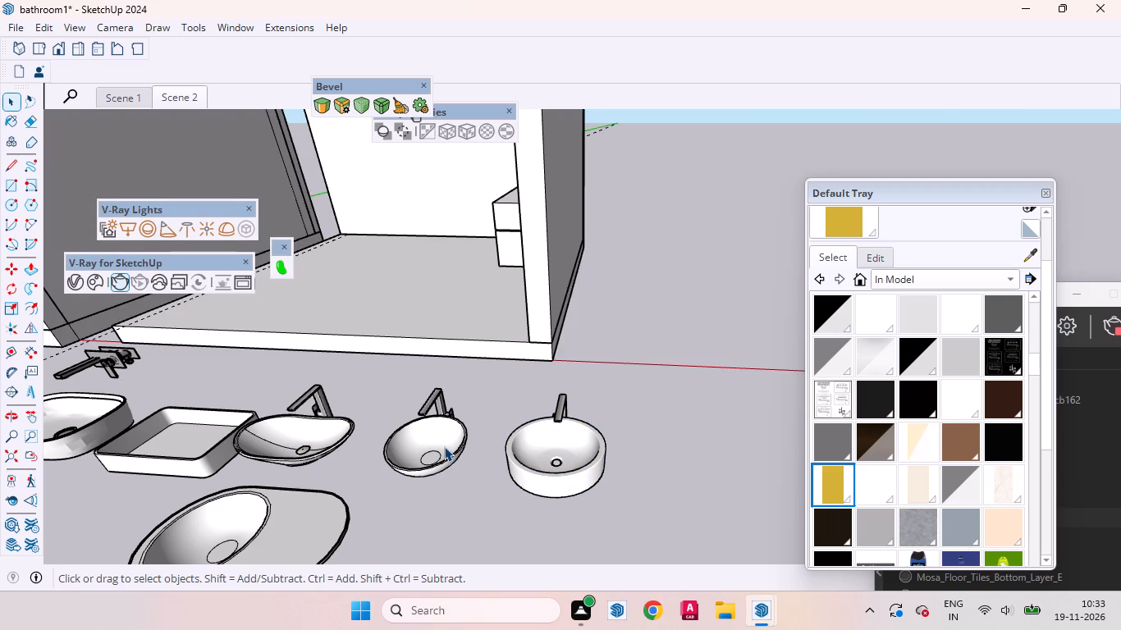
right_click(443, 446)
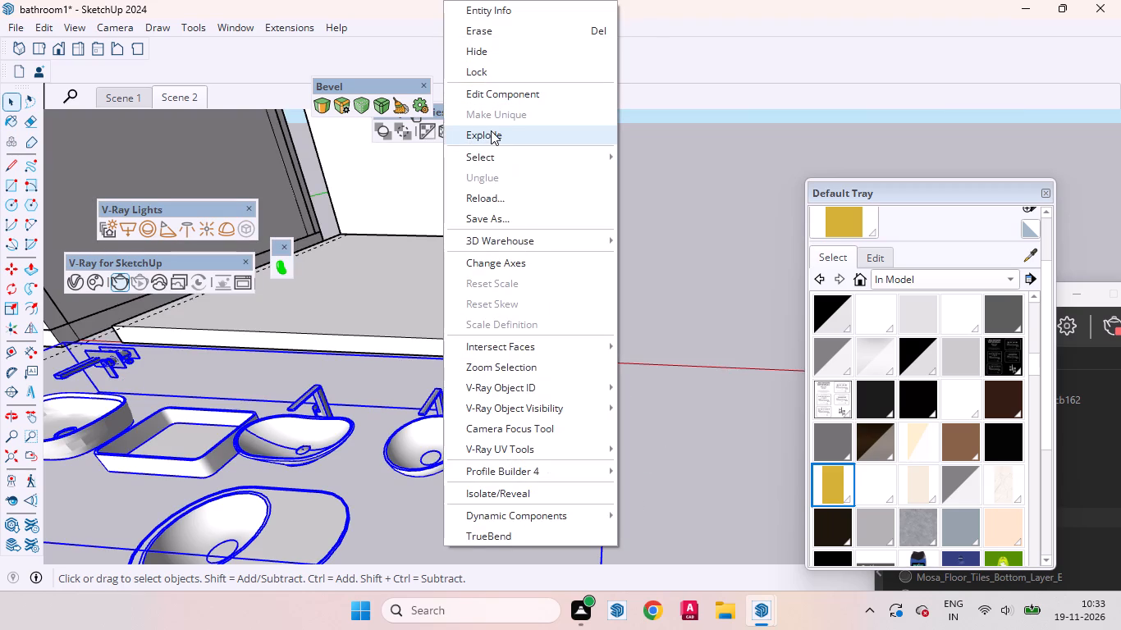
click(491, 130)
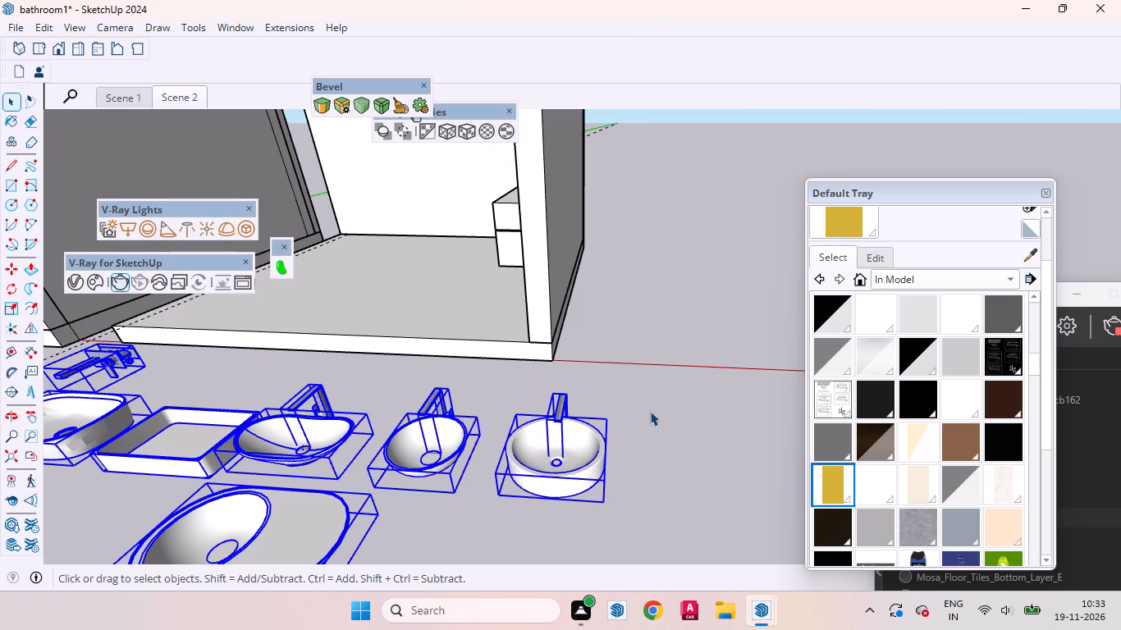
Group the round cylindrical basin nearest the room's outer wall together with its faucet.
click(628, 459)
click(582, 463)
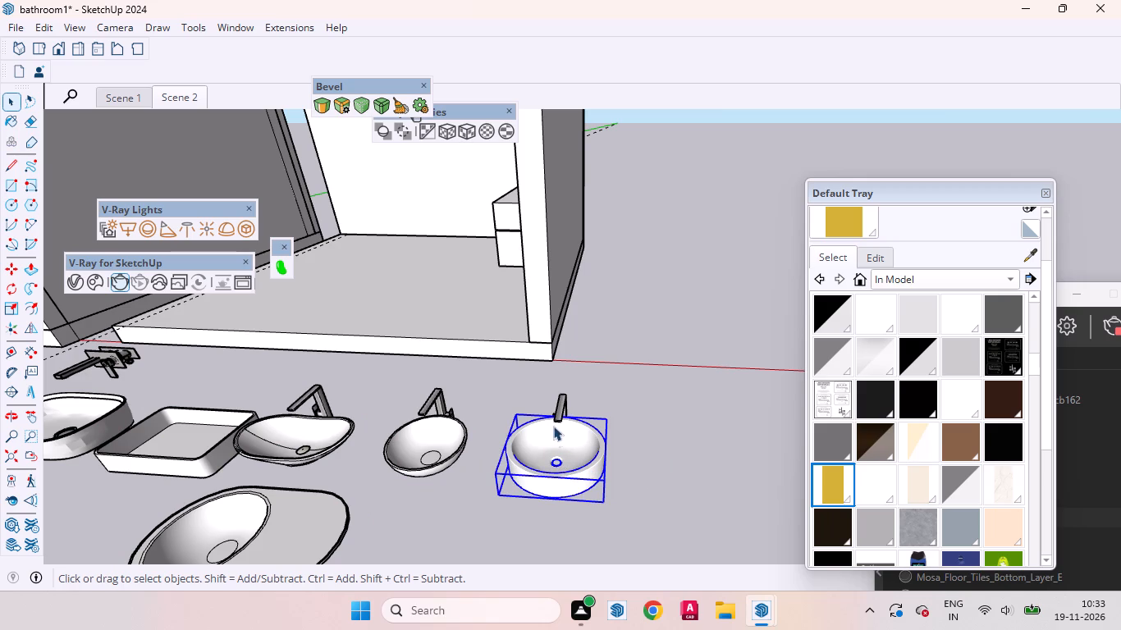
ctrl+click(558, 410)
ctrl+right_click(558, 410)
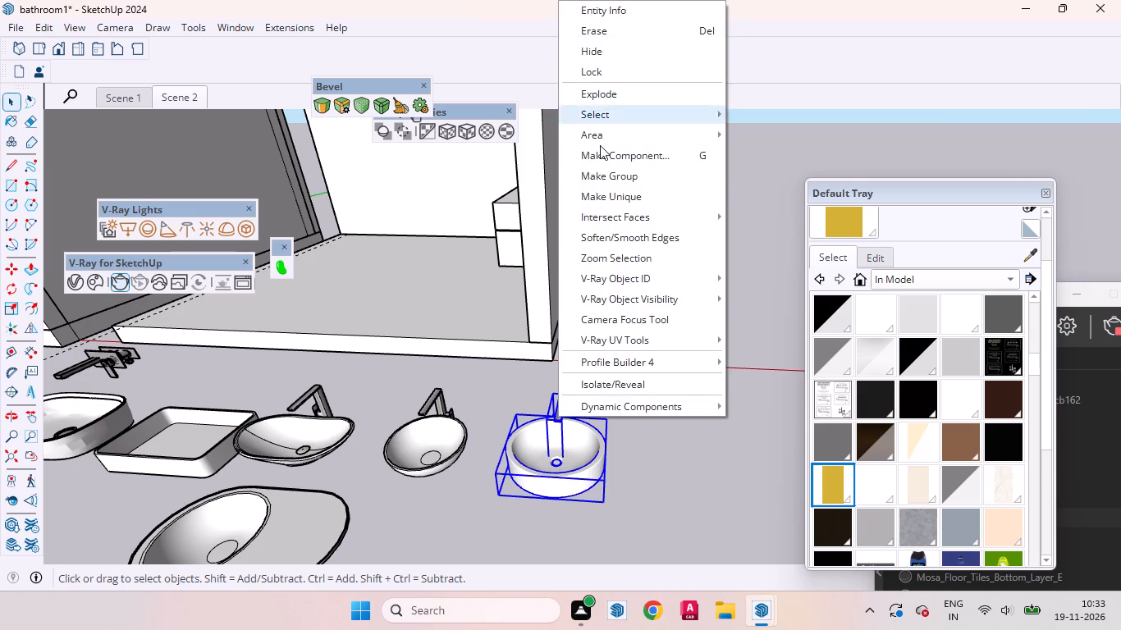
click(599, 180)
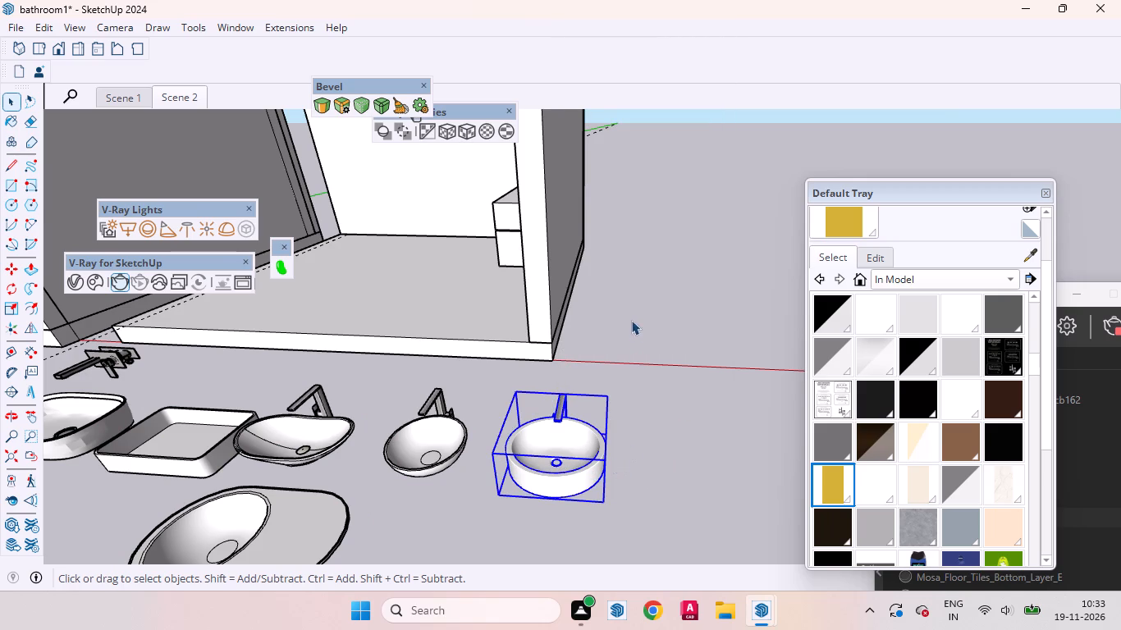
Rotate the grouped round basin and faucet 90 degrees on the ground plane.
scroll(630, 319, down, 7)
middle_drag(452, 428, 476, 564)
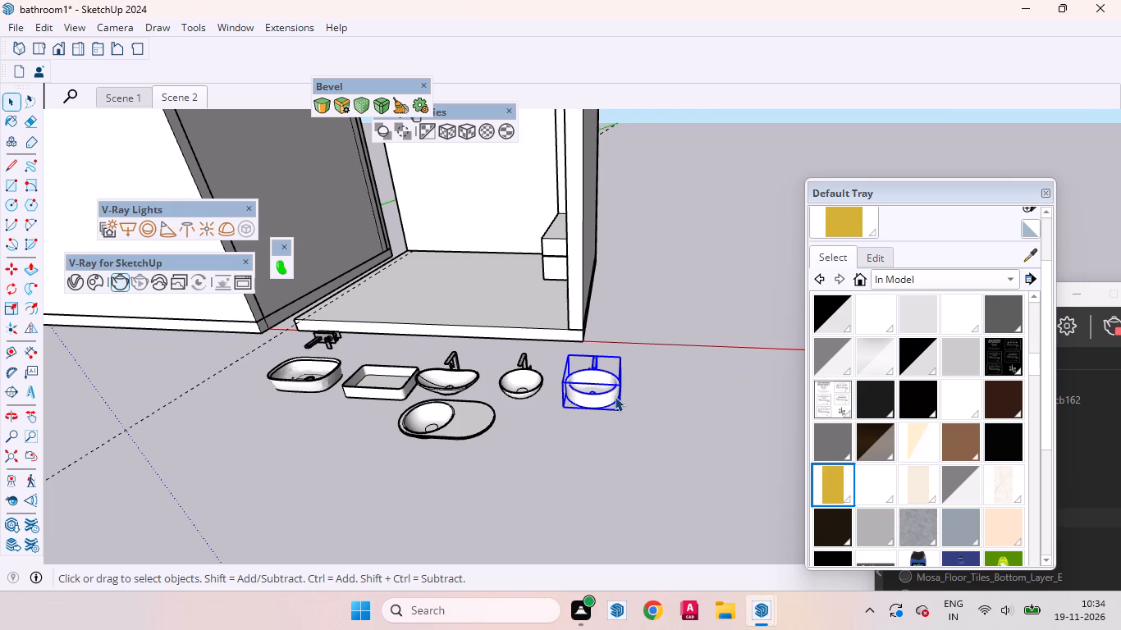
key(q)
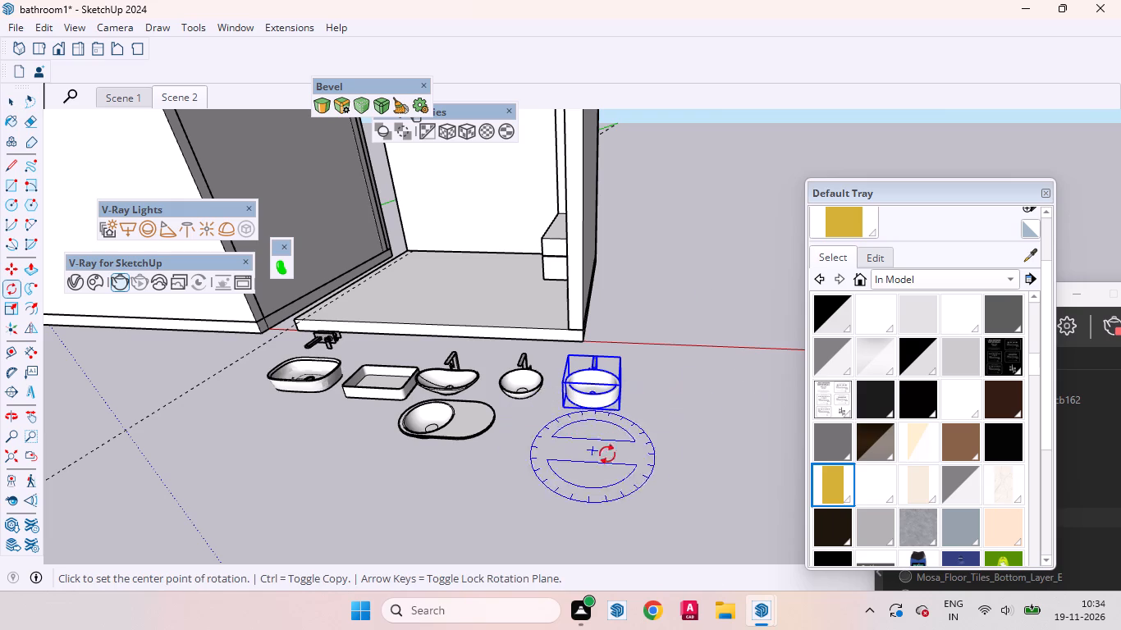
click(566, 424)
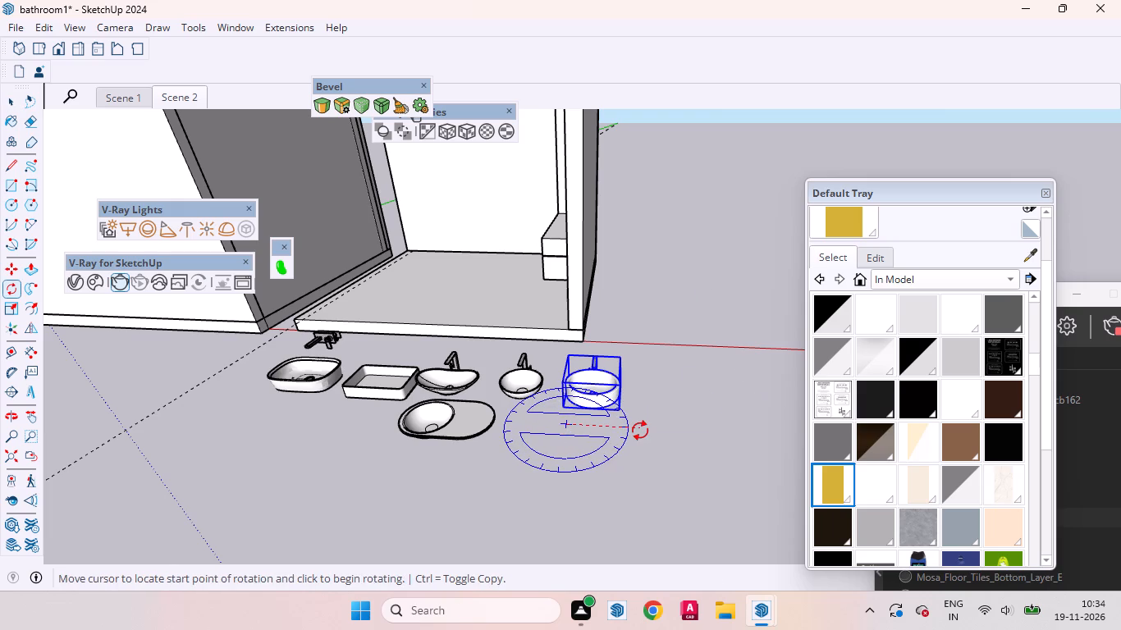
click(640, 431)
text(90)
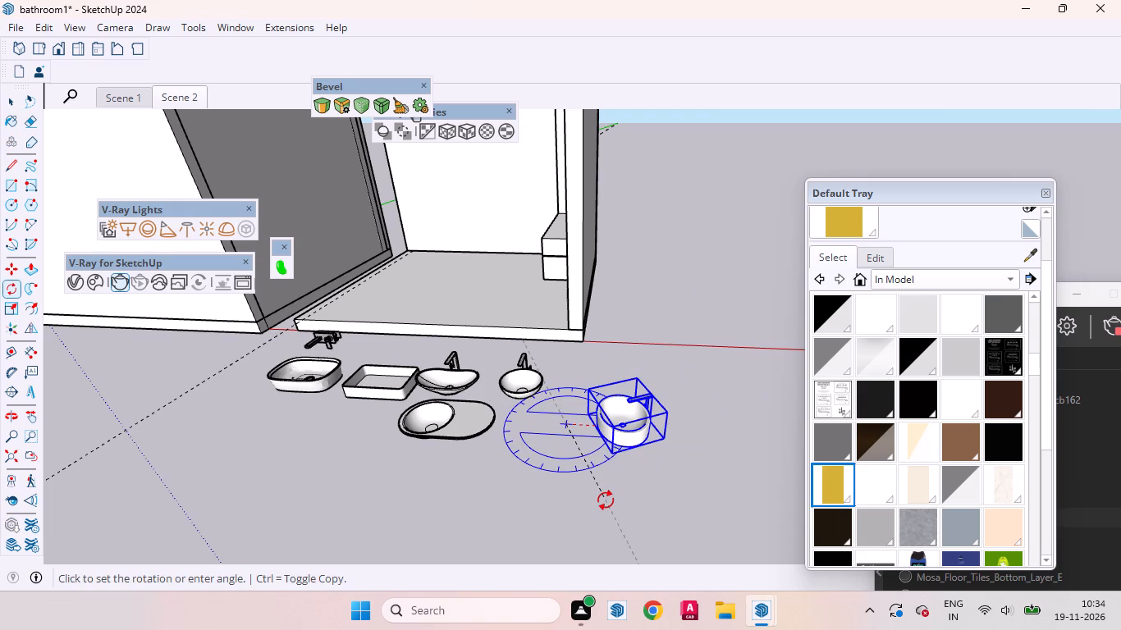
key(Return)
key(space)
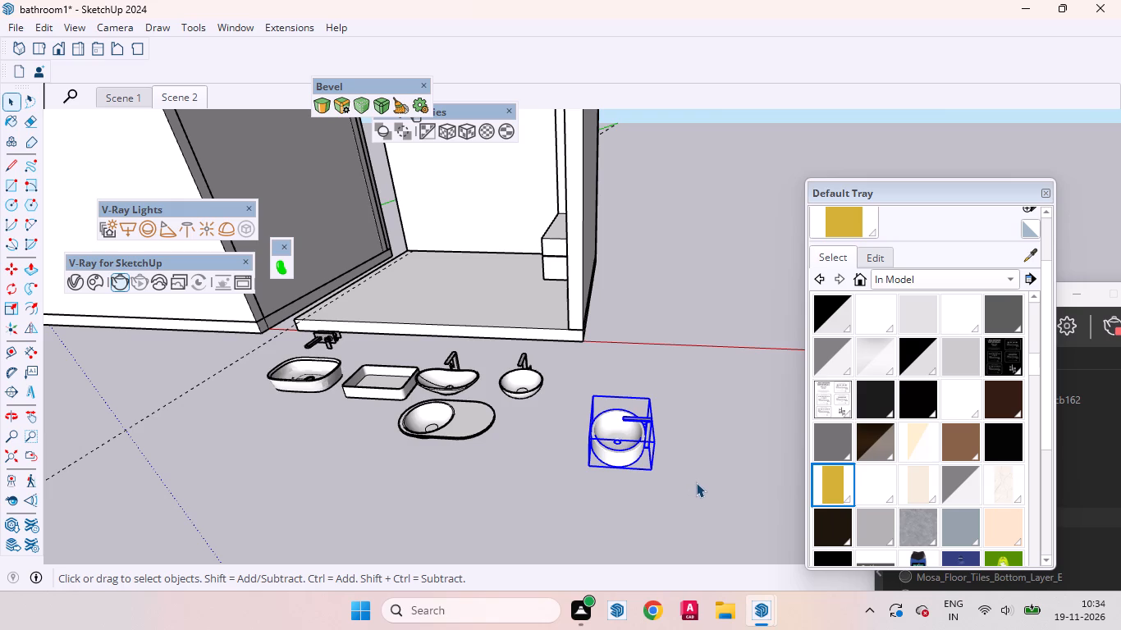
Move the round basin and faucet group onto the top of the vanity counter below the gold-framed mirror.
middle_drag(634, 482, 849, 506)
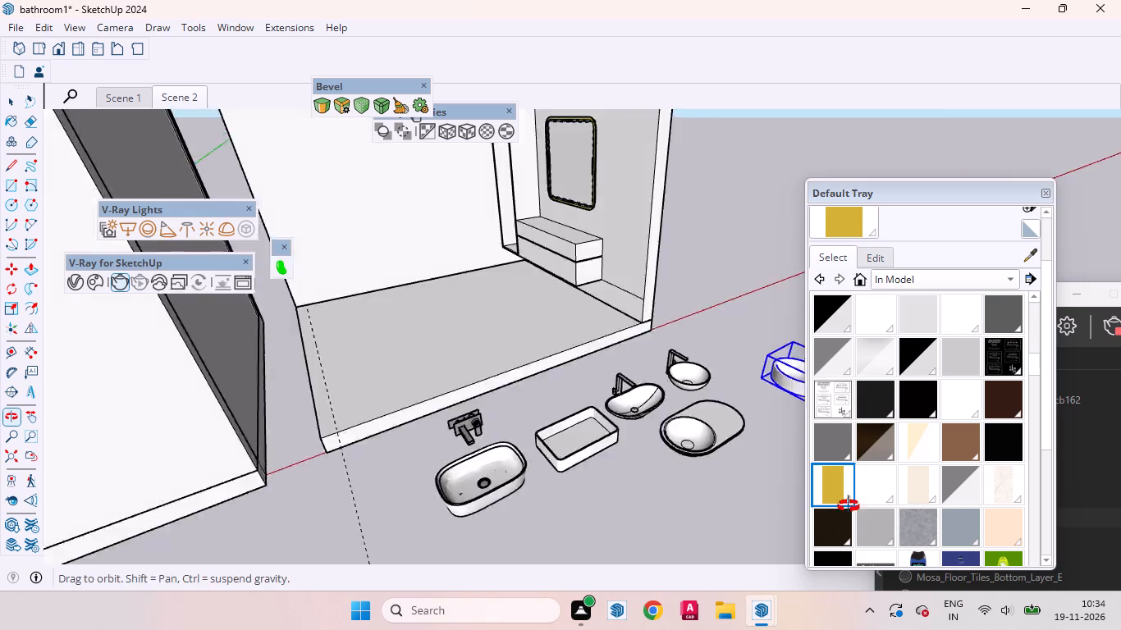
middle_drag(849, 506, 951, 517)
scroll(278, 450, down, 13)
scroll(705, 370, up, 7)
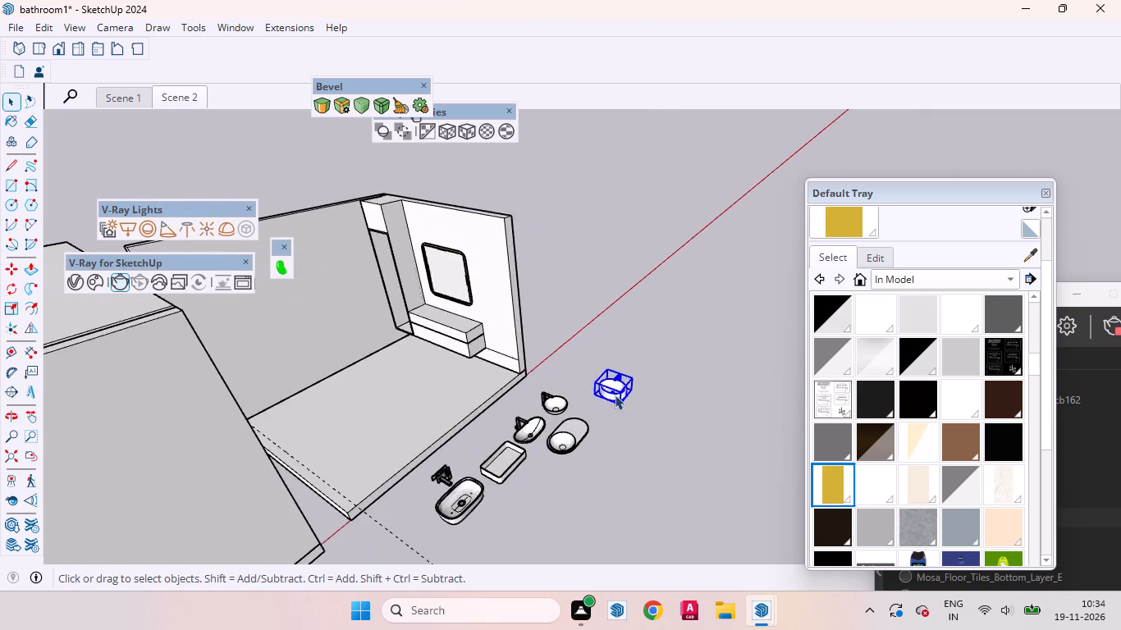
scroll(615, 395, up, 10)
key(m)
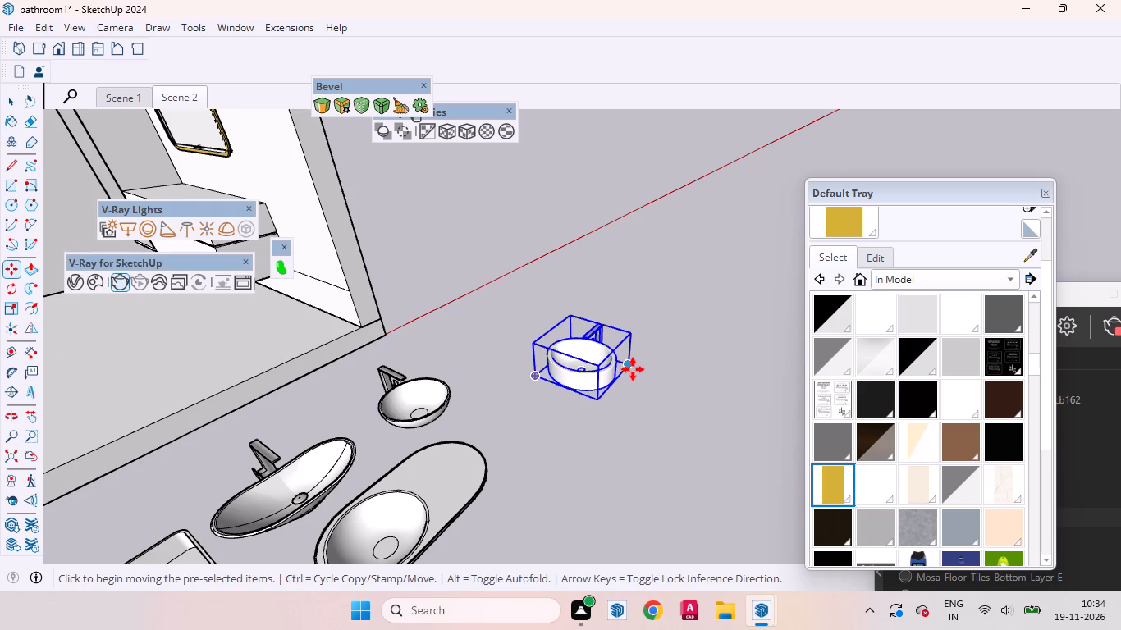
click(633, 369)
scroll(455, 444, down, 4)
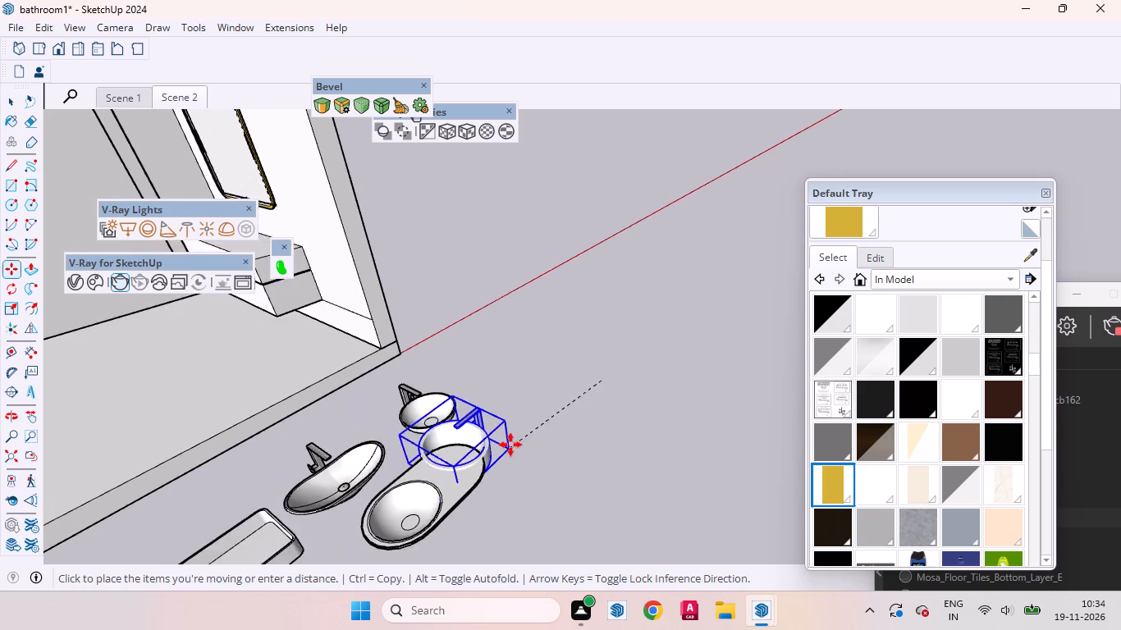
scroll(510, 445, down, 7)
scroll(382, 334, up, 10)
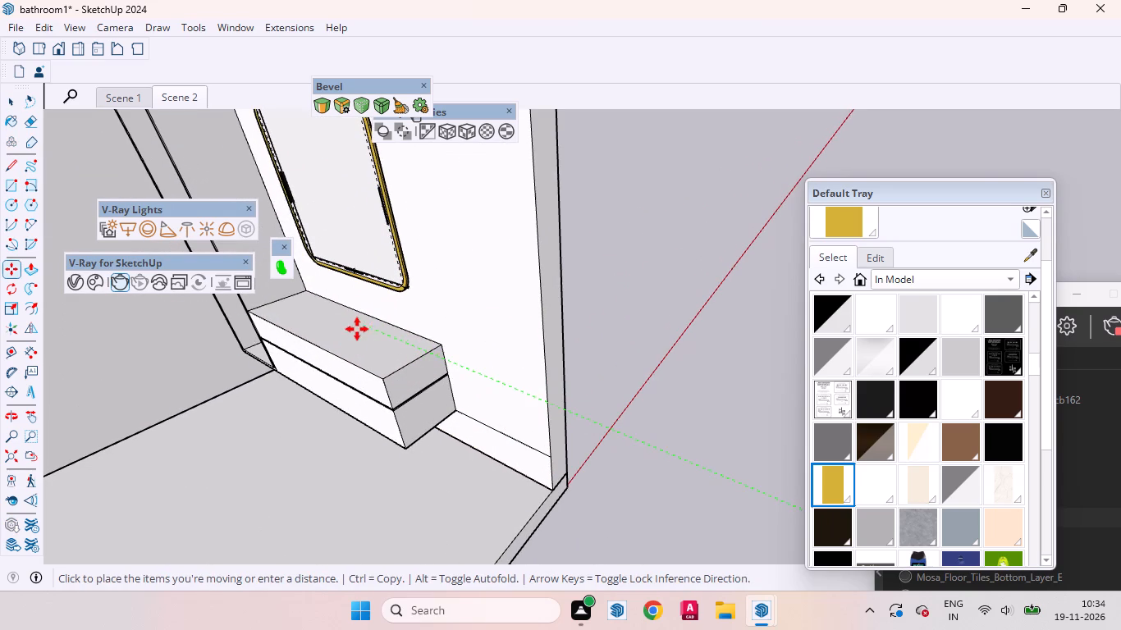
click(381, 323)
Nudge the basin group slightly across the counter top toward the mirror wall.
middle_drag(348, 359, 540, 375)
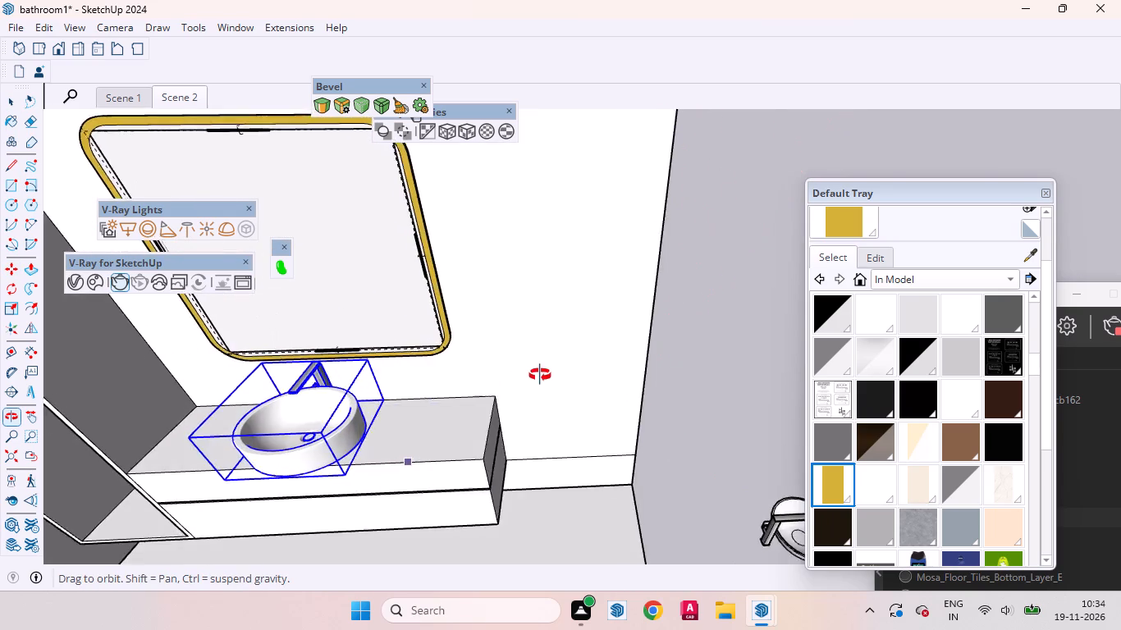
middle_drag(540, 375, 270, 318)
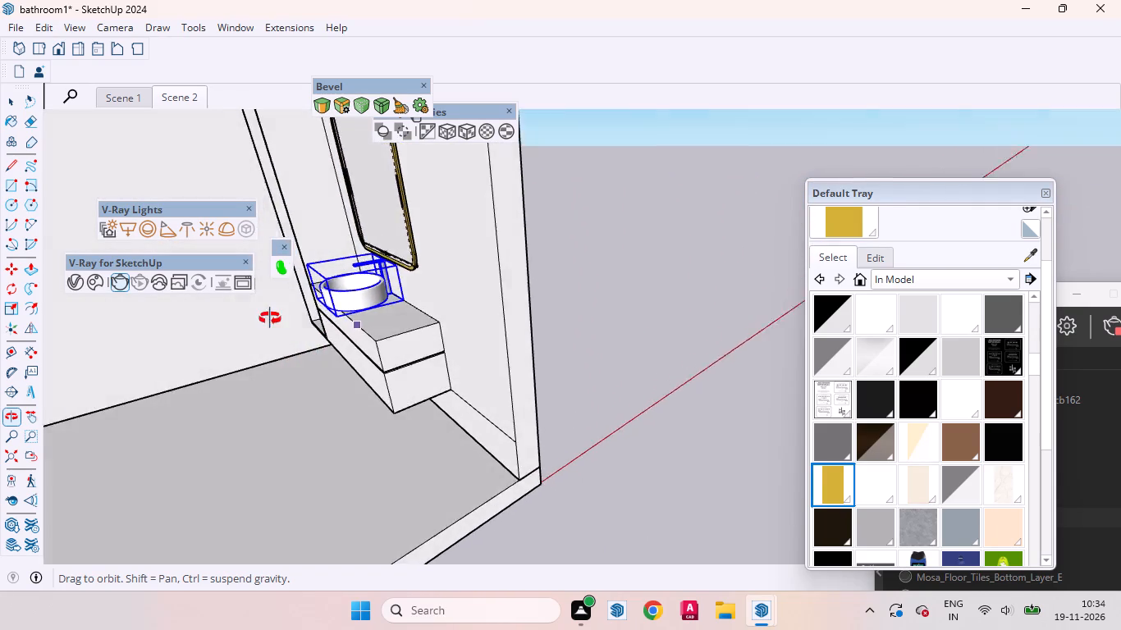
middle_drag(270, 318, 268, 313)
scroll(374, 312, up, 10)
middle_drag(430, 310, 406, 317)
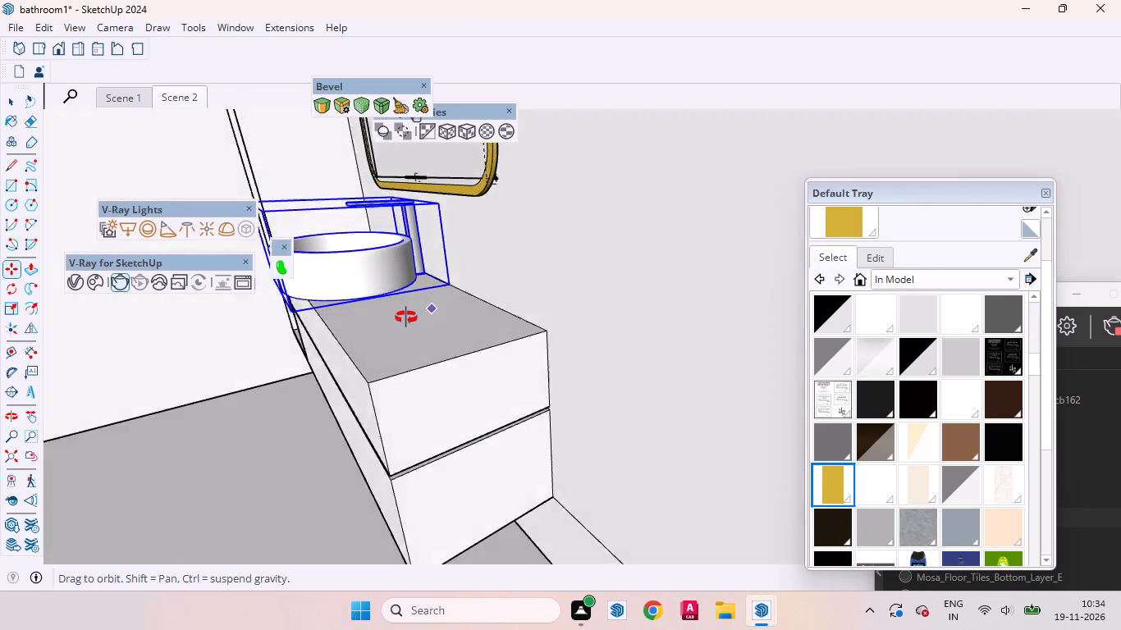
middle_drag(406, 317, 350, 311)
scroll(452, 281, up, 3)
click(358, 304)
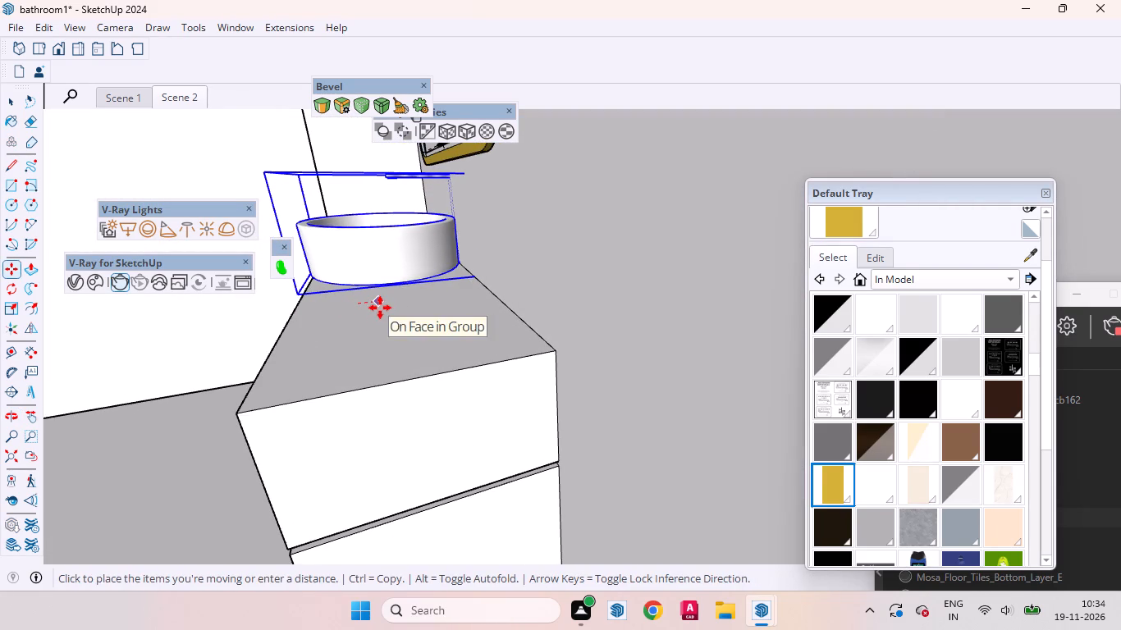
click(379, 308)
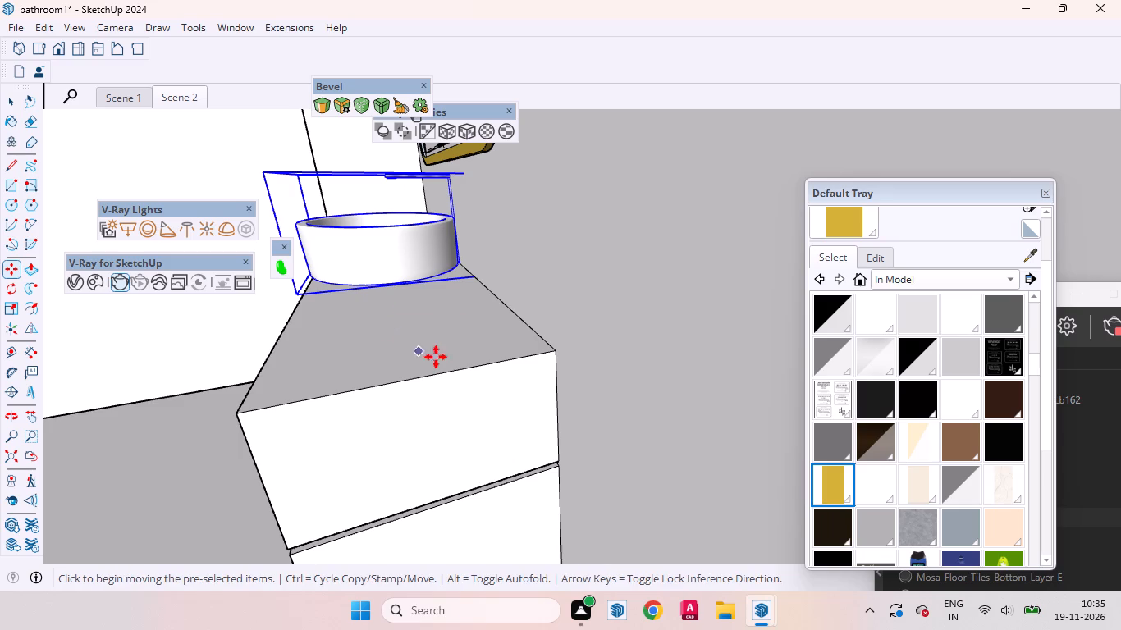
key(space)
Inside the basin group, shift the faucet slightly away from the mirror wall toward the basin, and leave the group.
middle_drag(411, 314, 769, 362)
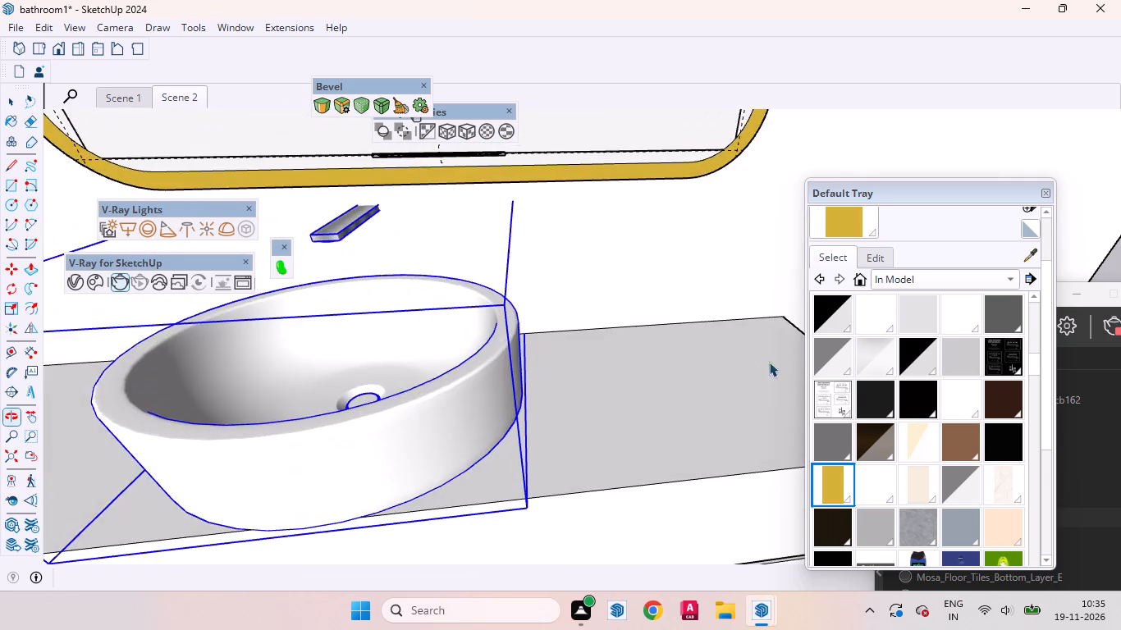
scroll(633, 352, down, 12)
middle_drag(551, 370, 226, 312)
scroll(336, 323, down, 4)
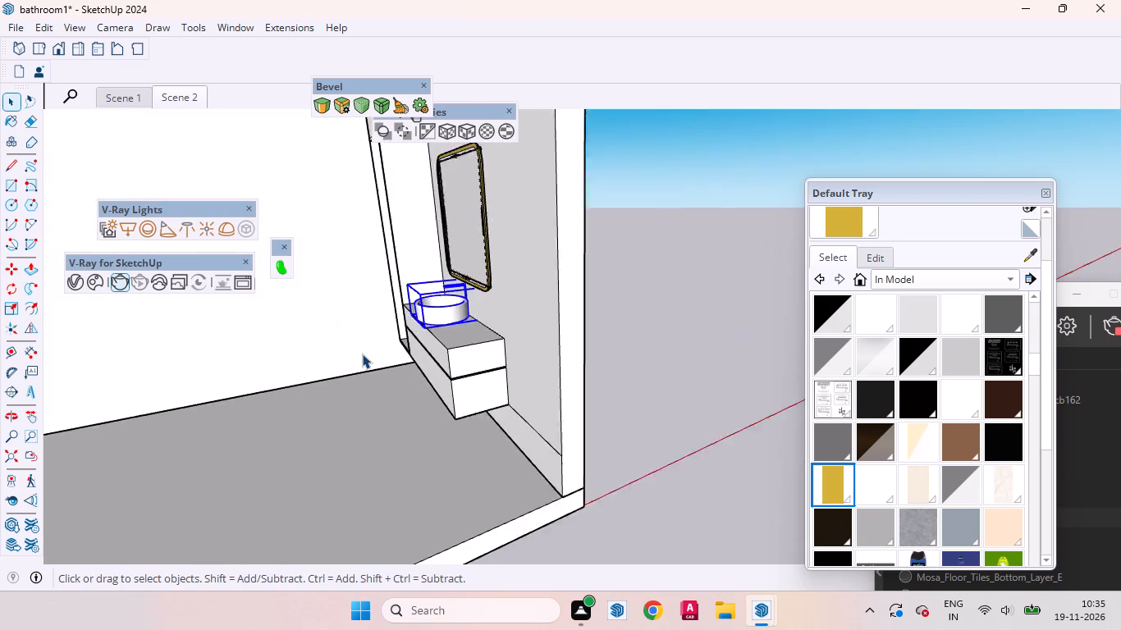
scroll(362, 354, down, 4)
click(586, 315)
scroll(442, 312, up, 15)
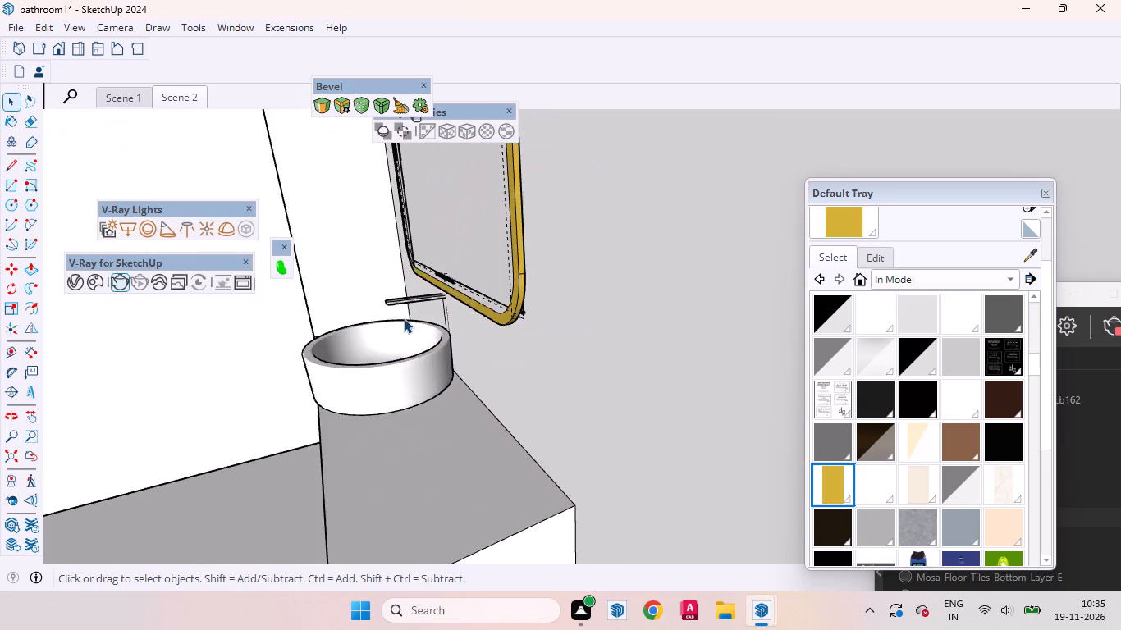
scroll(404, 318, up, 12)
click(416, 261)
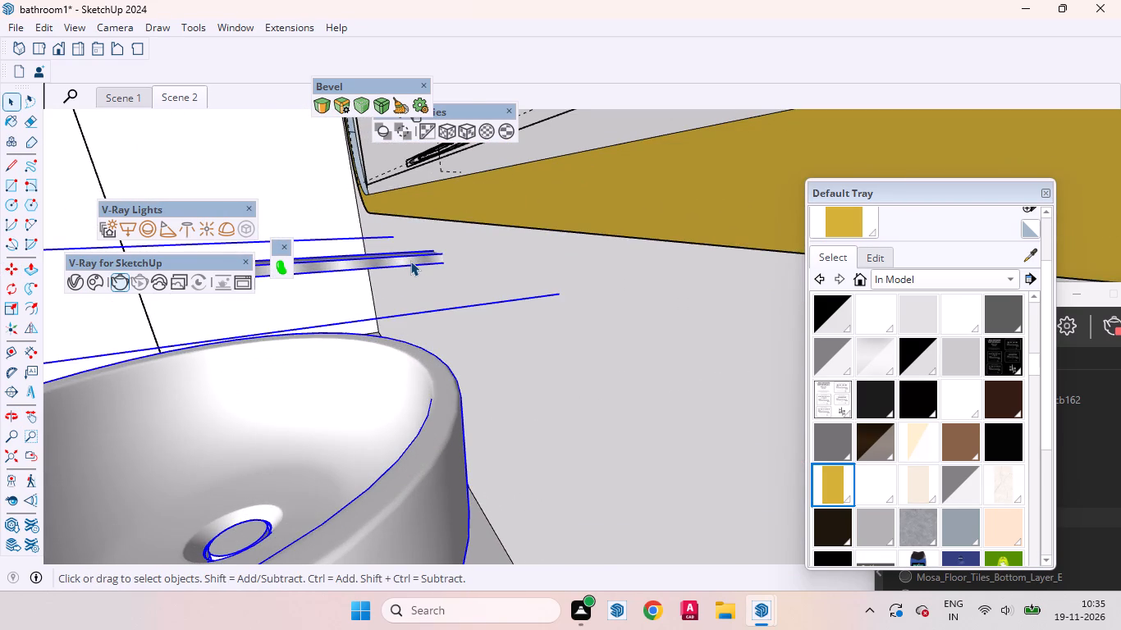
double_click(410, 261)
click(410, 261)
scroll(443, 272, down, 6)
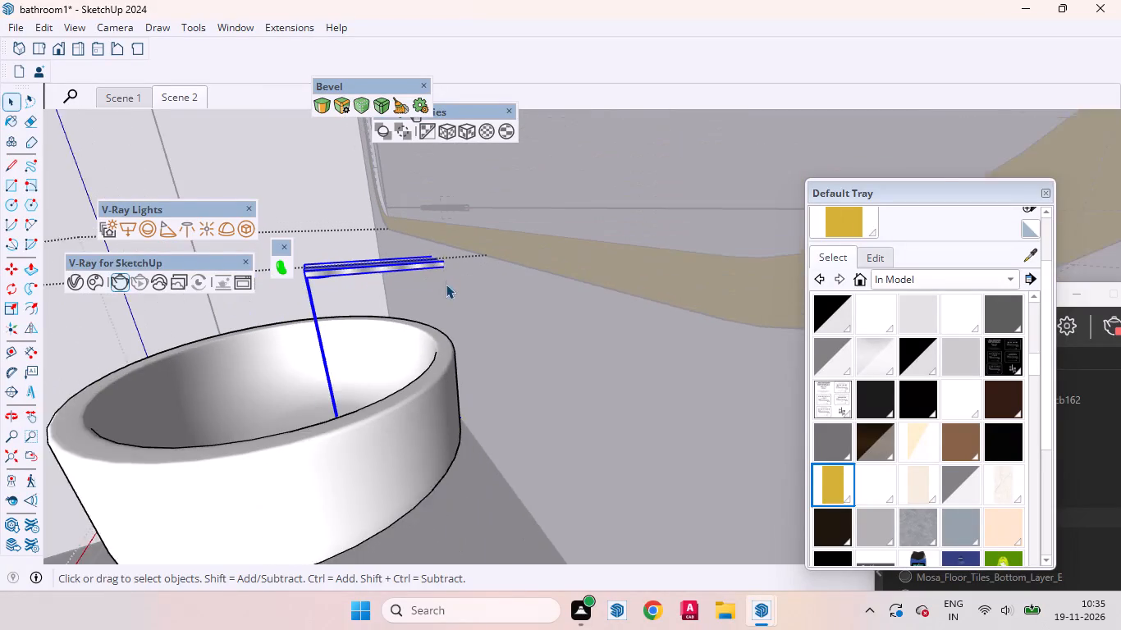
key(m)
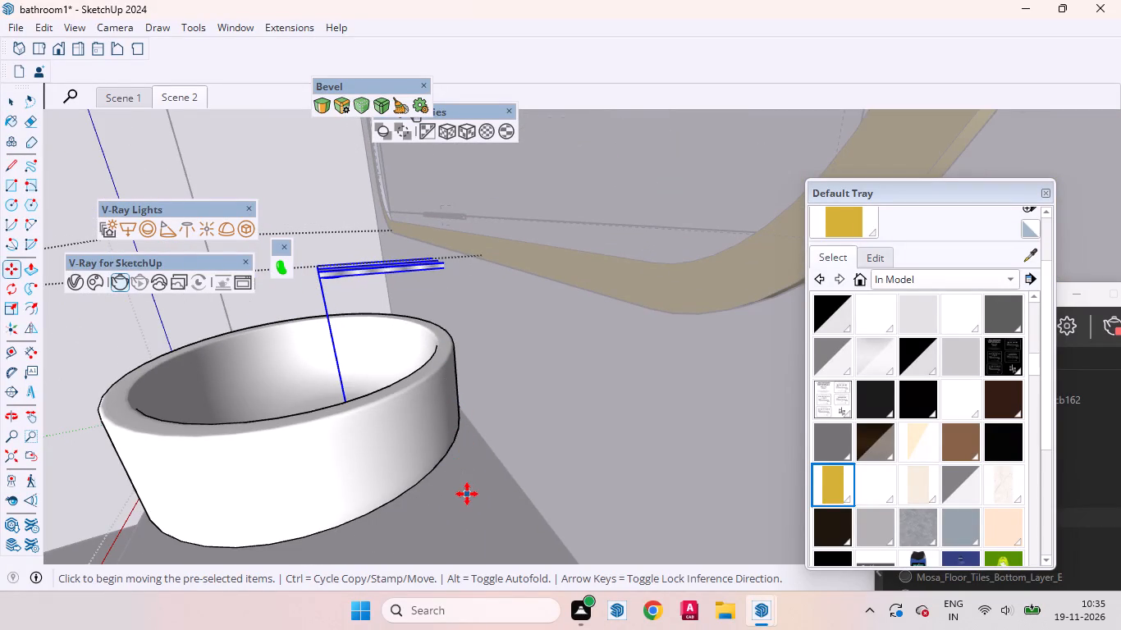
click(467, 494)
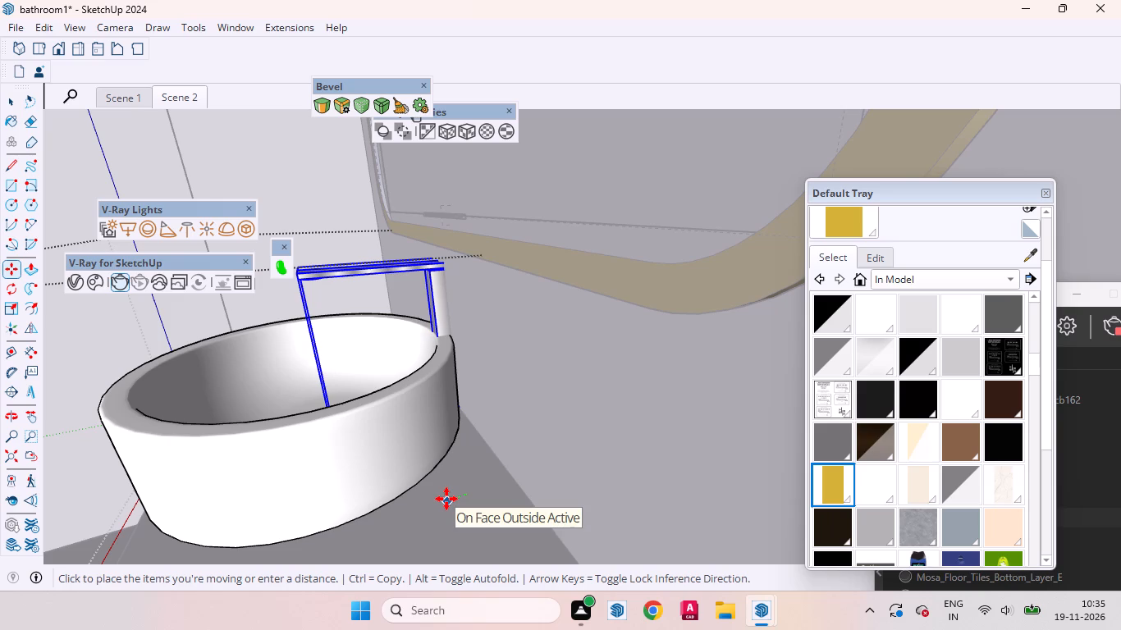
click(446, 499)
key(space)
scroll(488, 450, down, 7)
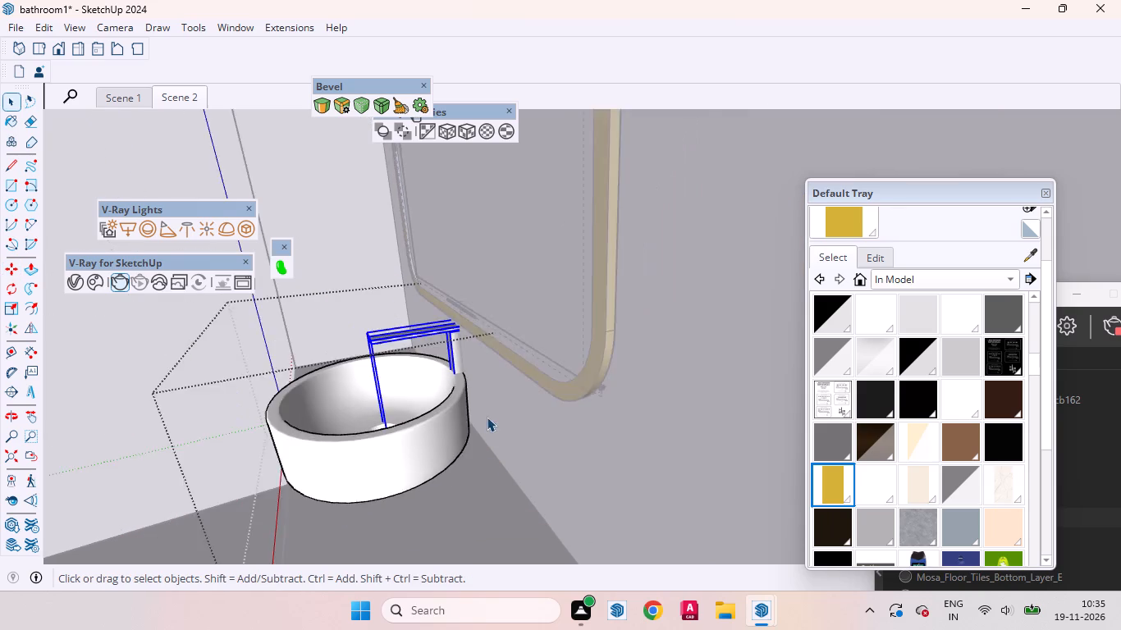
scroll(487, 417, down, 2)
scroll(487, 417, up, 1)
scroll(487, 413, down, 19)
click(633, 467)
Delete all the leftover basins and faucets standing in front of the open room.
scroll(504, 310, down, 4)
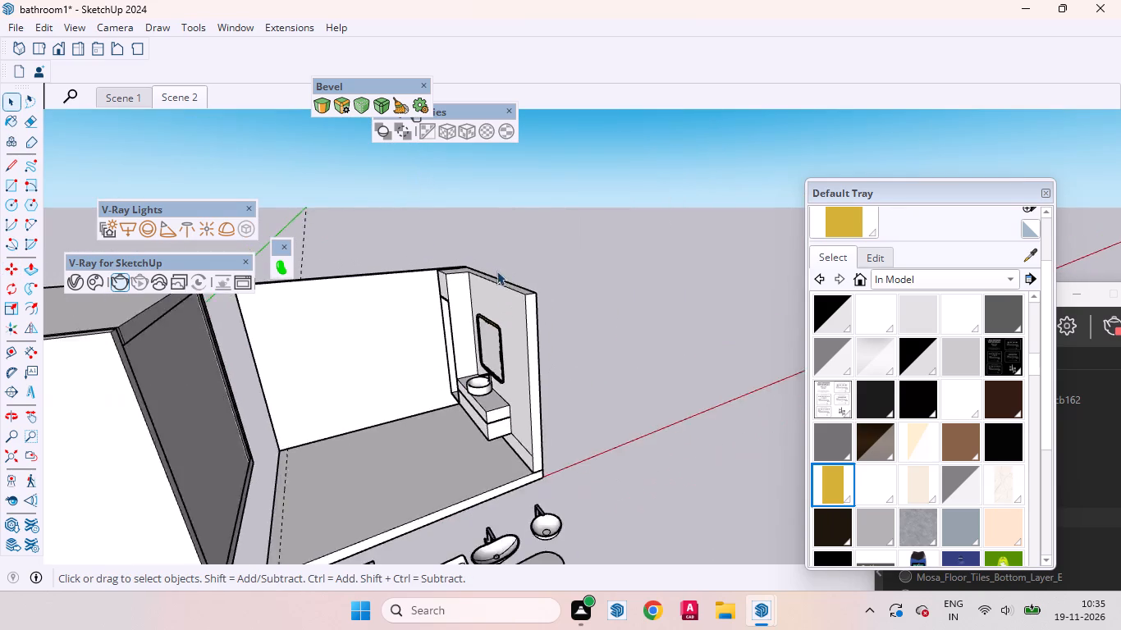
scroll(496, 271, down, 5)
drag(559, 497, 478, 436)
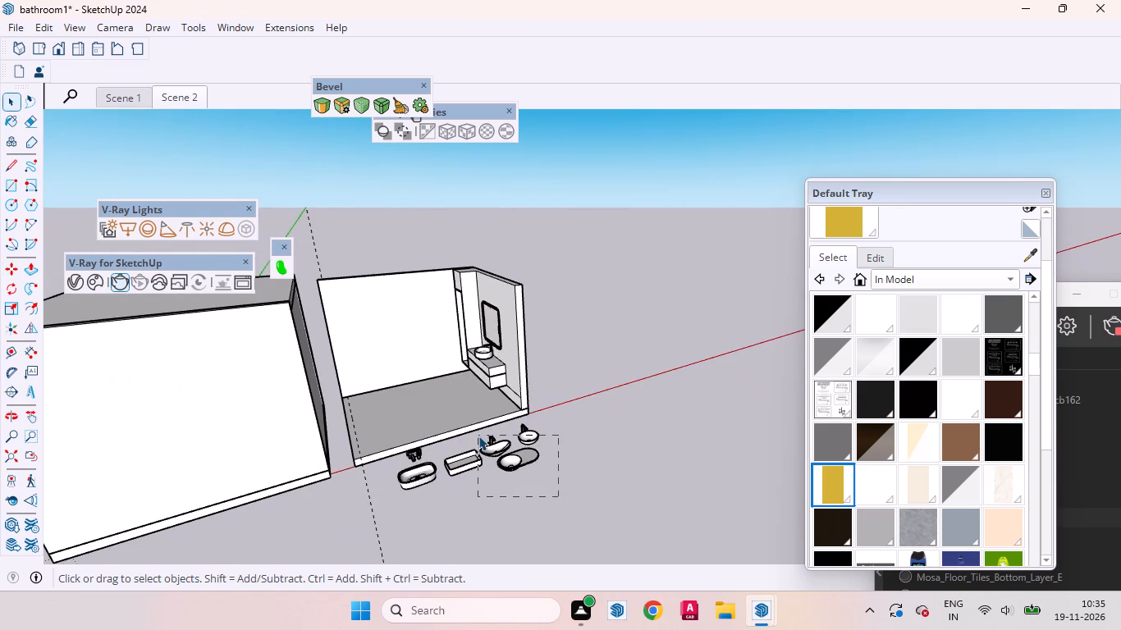
drag(478, 436, 482, 443)
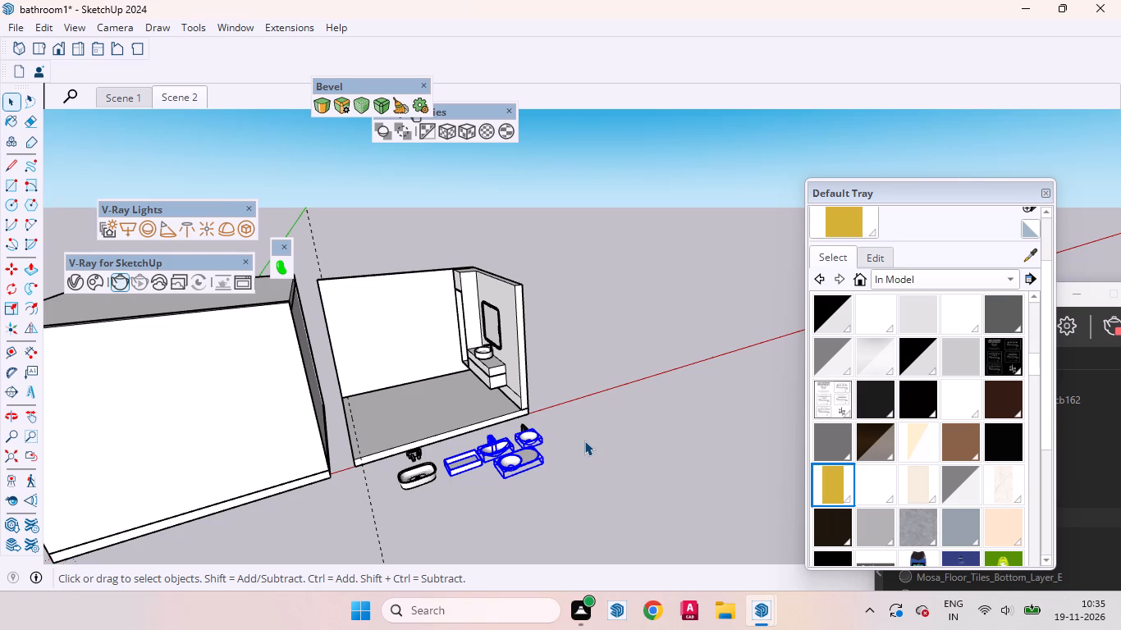
key(Delete)
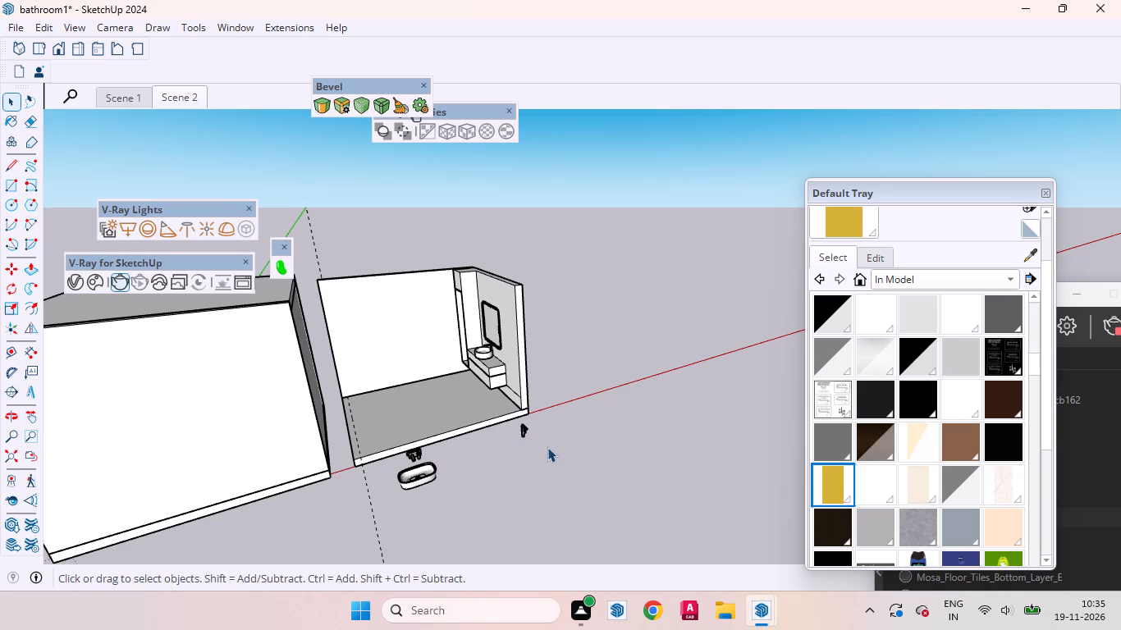
drag(547, 447, 512, 422)
key(Delete)
drag(451, 500, 403, 454)
key(Delete)
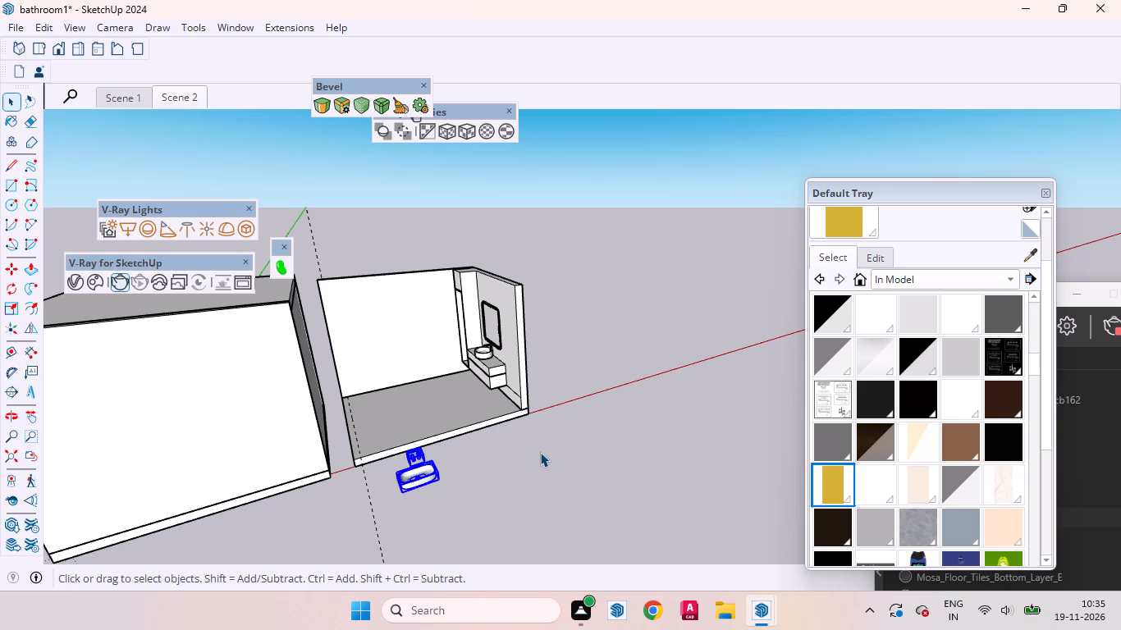
Move the round basin and faucet group slightly along the vanity counter, away from the partition column.
middle_drag(551, 464, 497, 448)
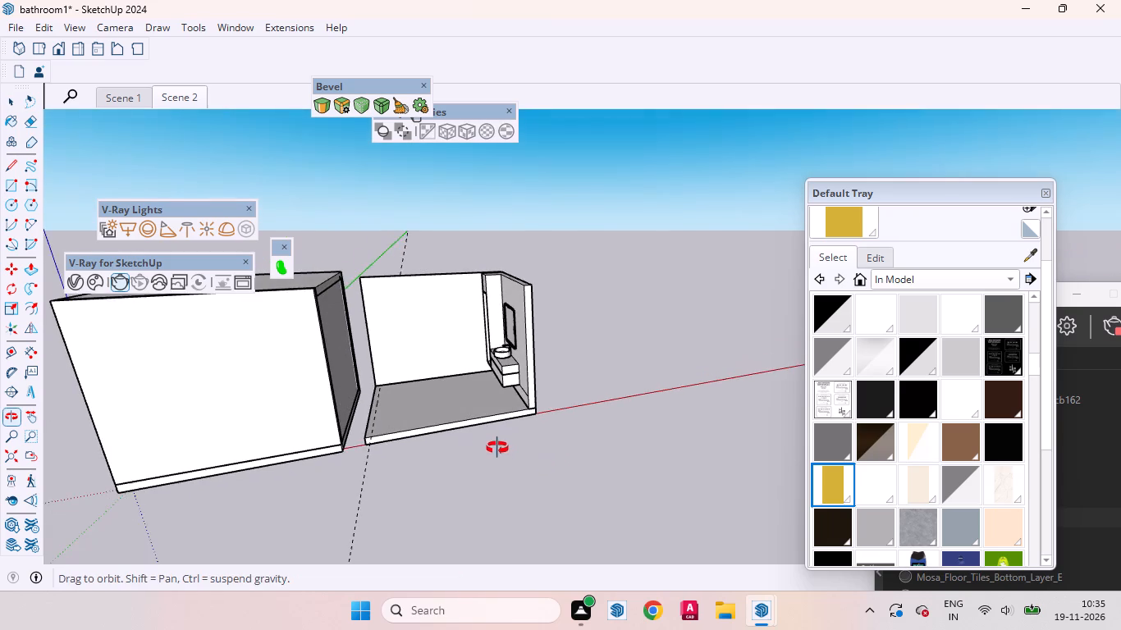
middle_drag(497, 448, 497, 447)
scroll(423, 375, up, 11)
scroll(596, 372, up, 3)
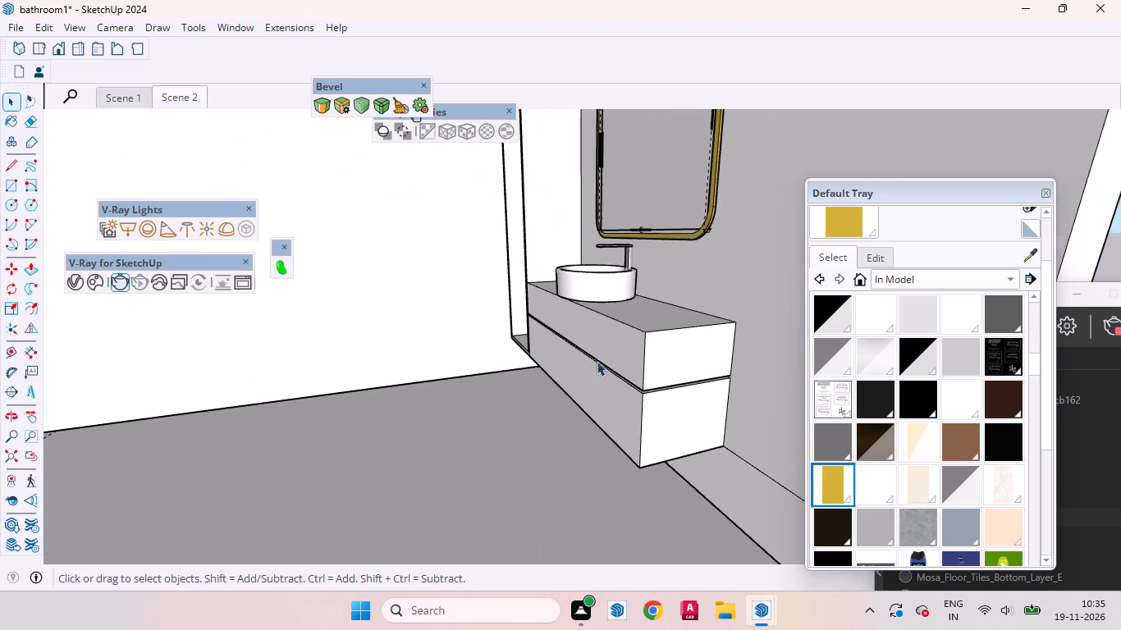
scroll(598, 350, up, 9)
middle_drag(581, 267, 786, 424)
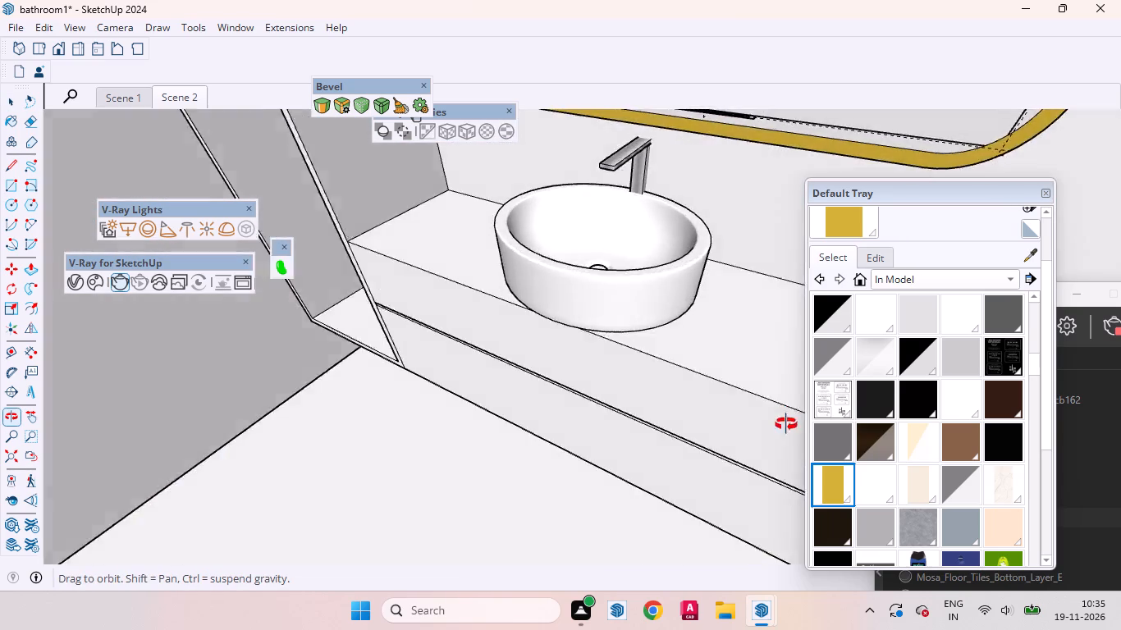
middle_drag(786, 424, 862, 446)
scroll(625, 331, down, 13)
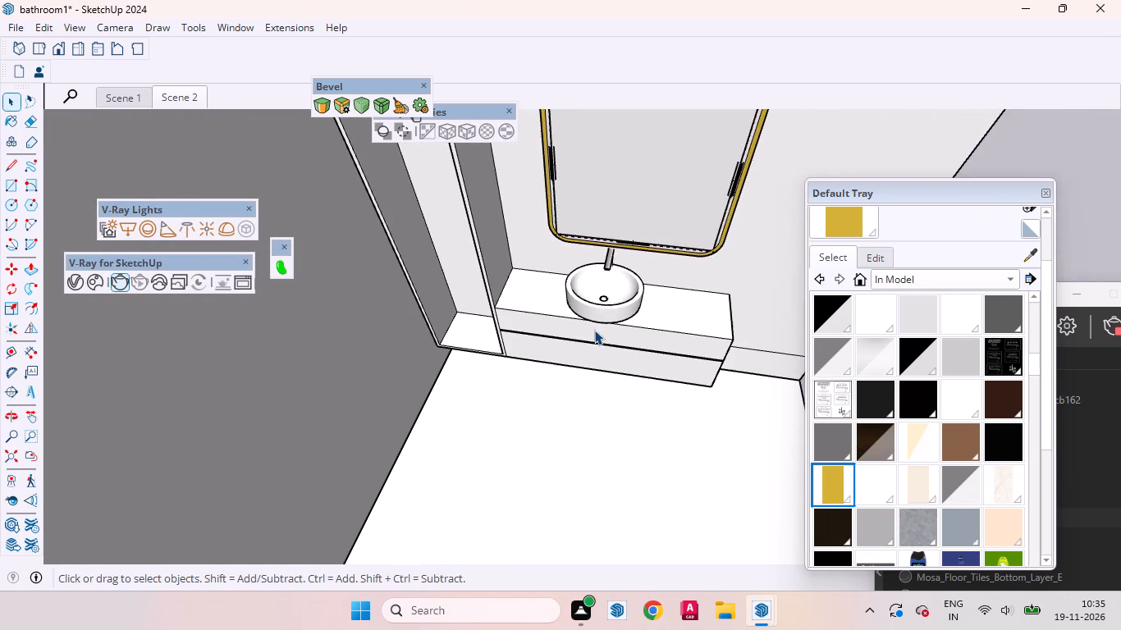
middle_drag(604, 285, 612, 227)
scroll(614, 298, up, 3)
click(606, 295)
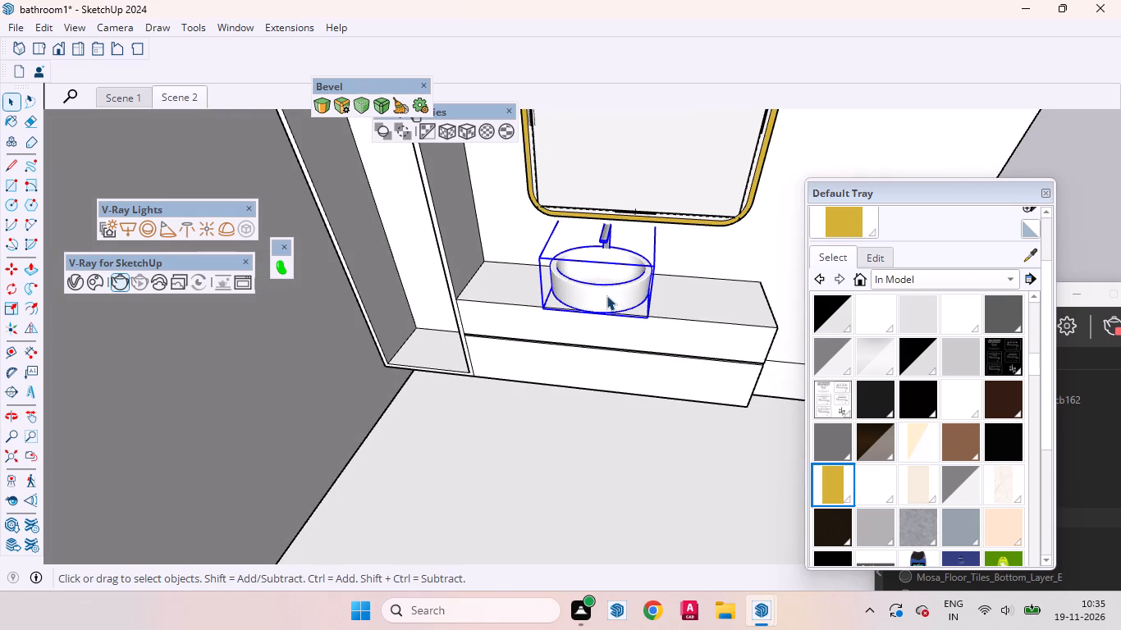
key(m)
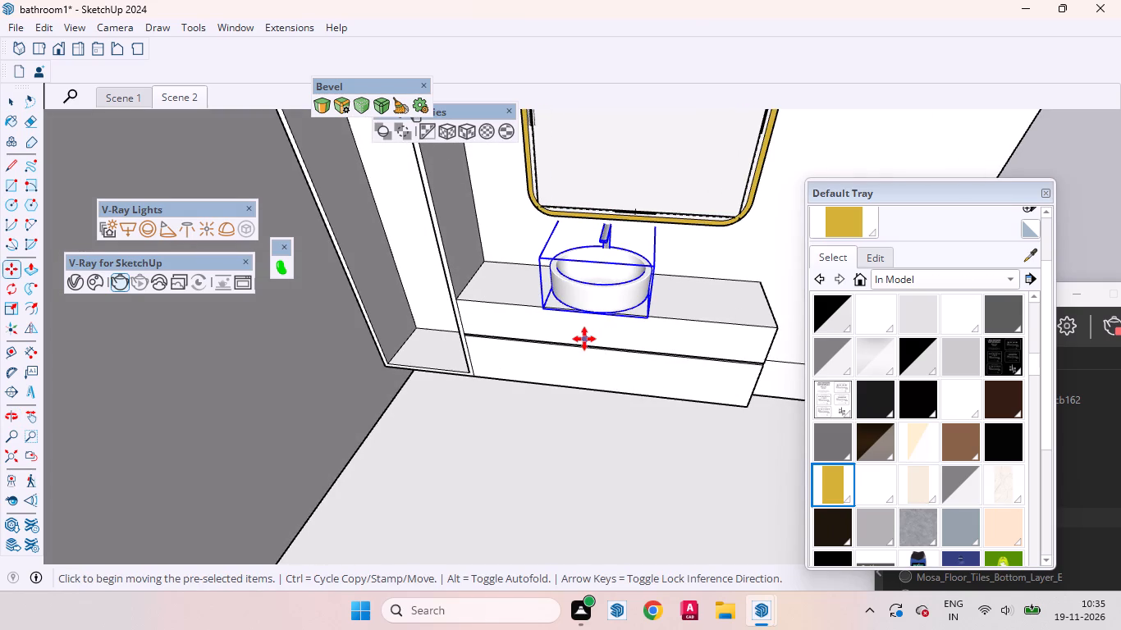
click(584, 339)
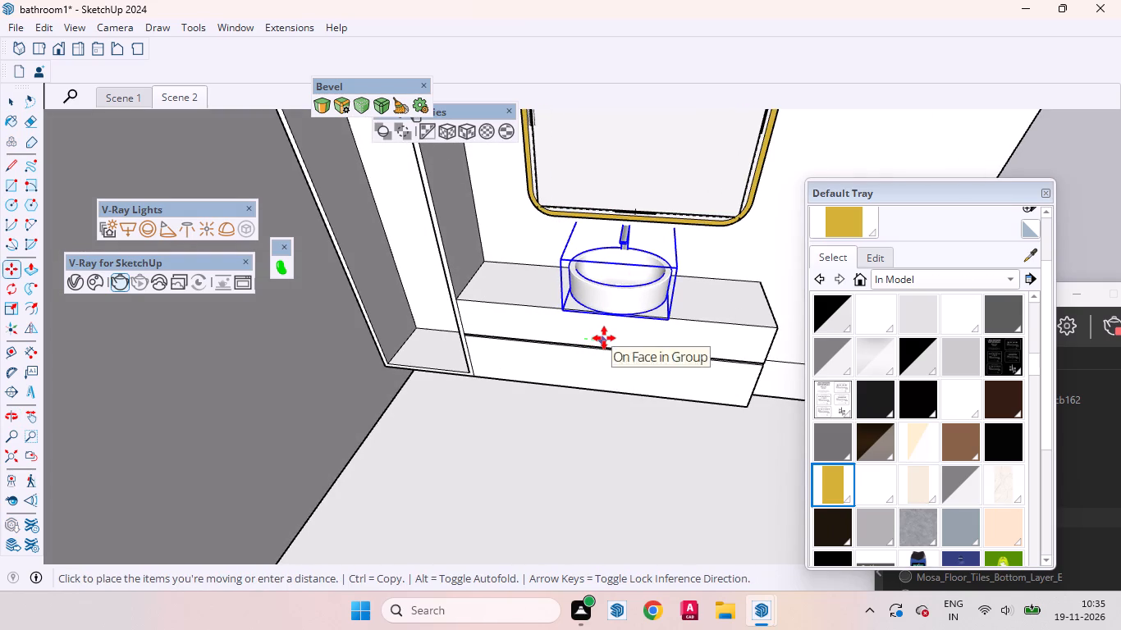
click(606, 338)
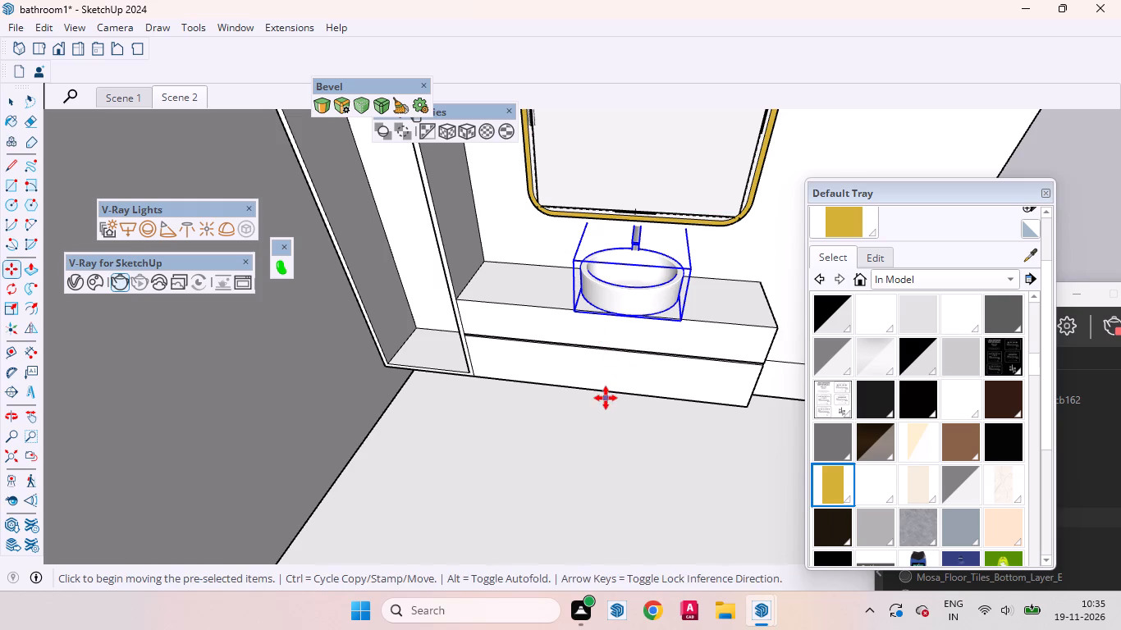
key(space)
scroll(497, 348, down, 14)
click(734, 354)
Examine how the basin and faucet sit on the vanity counter and line up with the mirror and the counter edge.
middle_drag(711, 332, 711, 333)
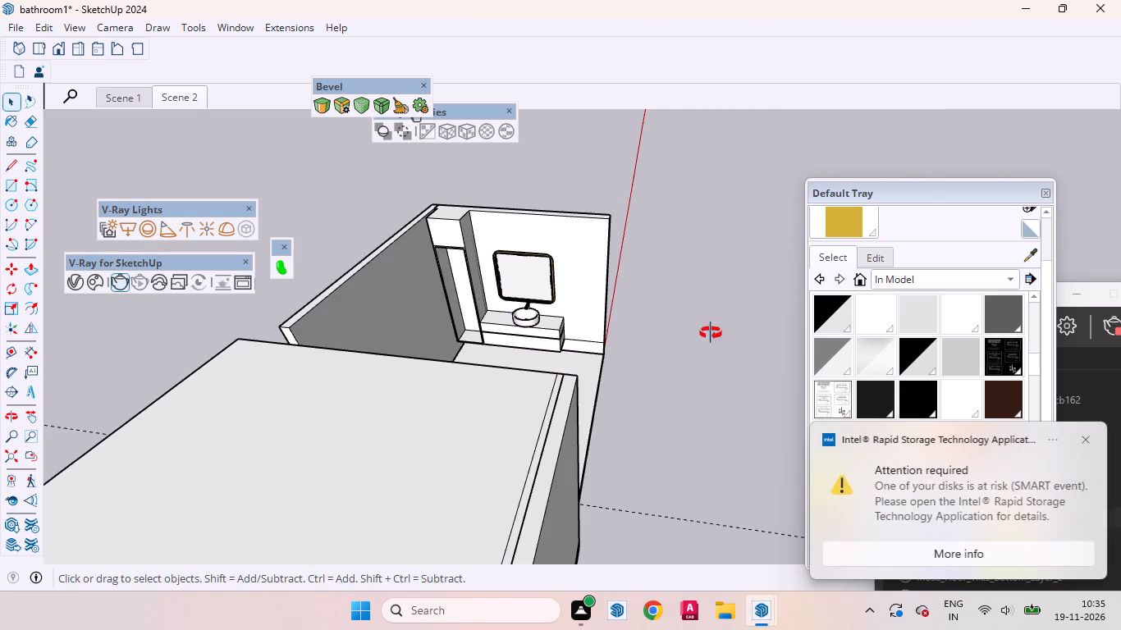
middle_drag(711, 333, 385, 260)
scroll(683, 372, up, 9)
middle_drag(693, 402, 586, 320)
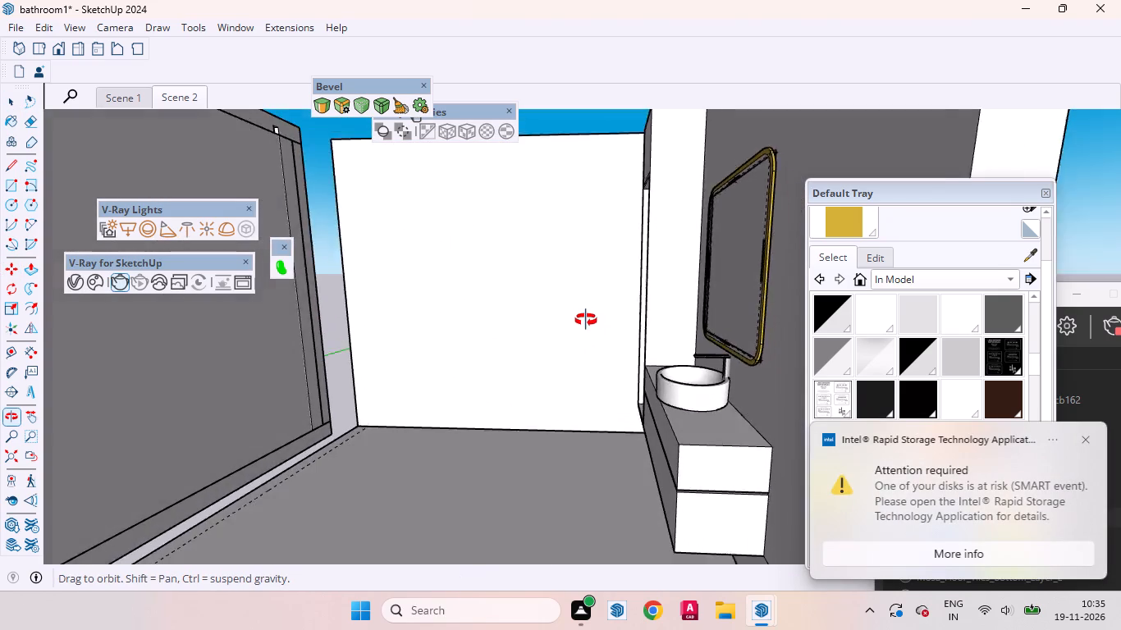
middle_drag(586, 320, 764, 448)
scroll(753, 353, up, 12)
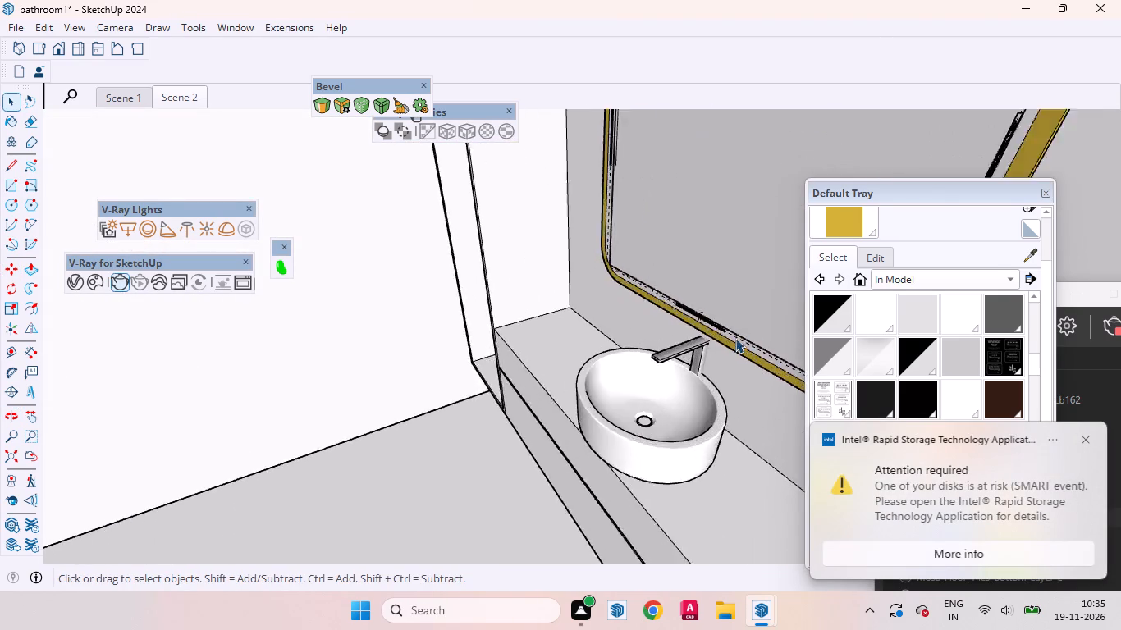
scroll(735, 338, up, 17)
middle_drag(693, 381, 620, 292)
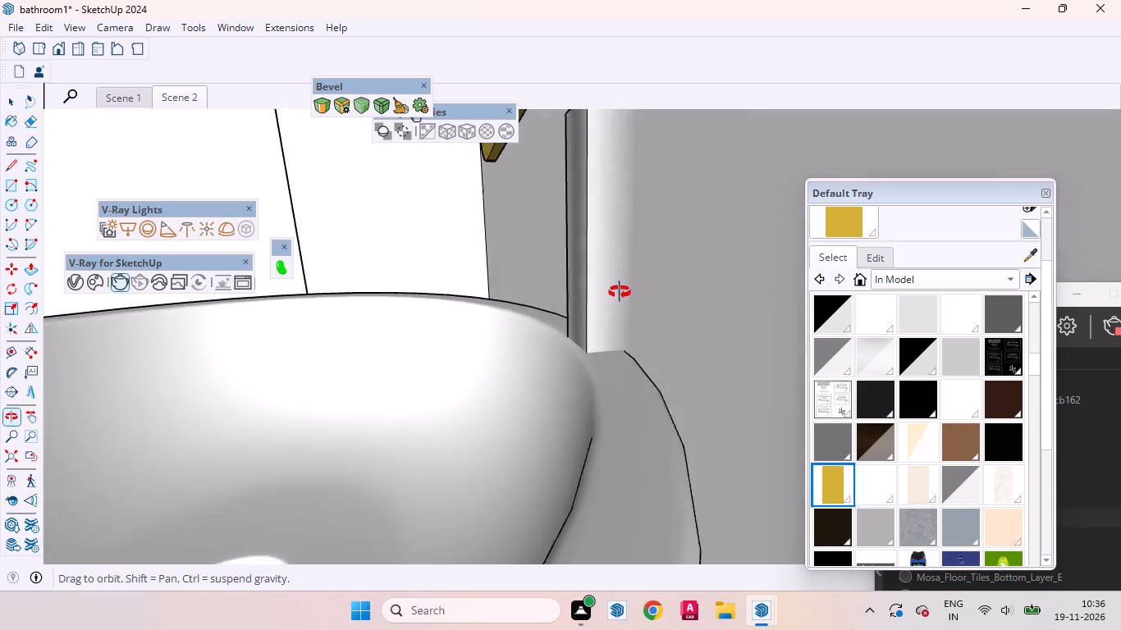
middle_drag(620, 292, 703, 354)
scroll(703, 354, up, 1)
scroll(597, 345, down, 8)
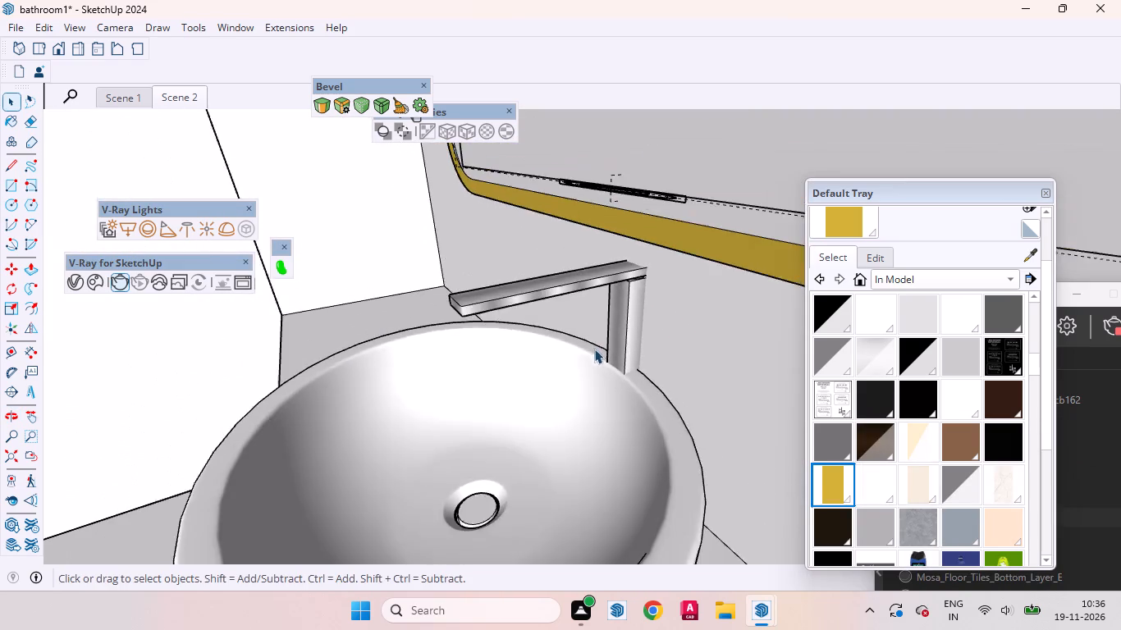
scroll(594, 349, down, 9)
middle_drag(550, 413, 526, 230)
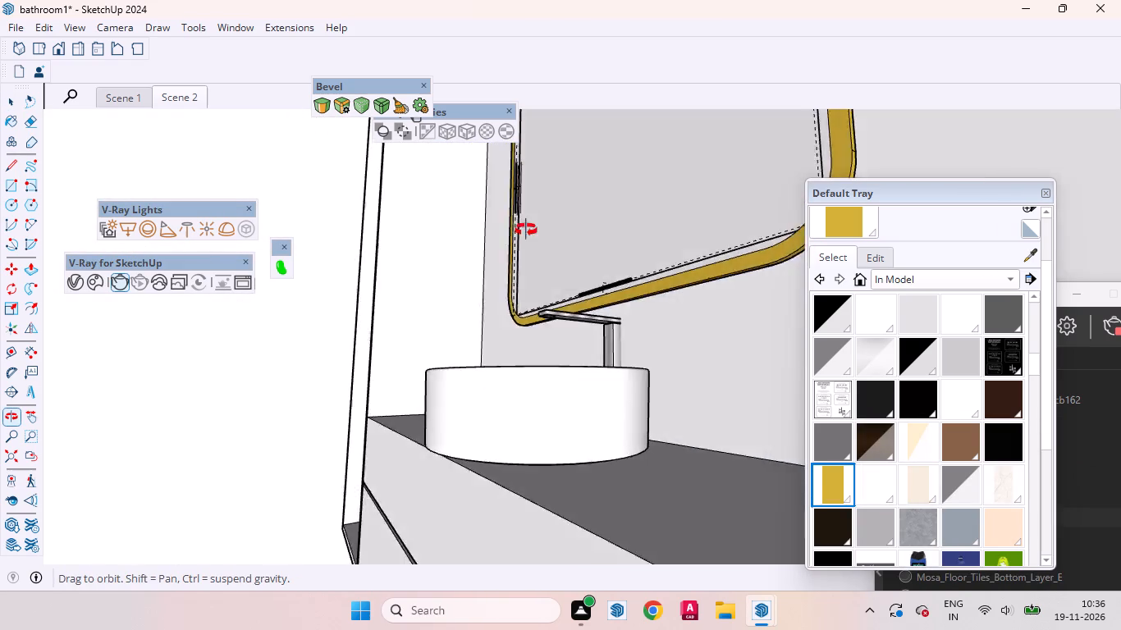
middle_drag(526, 230, 579, 245)
scroll(473, 218, down, 6)
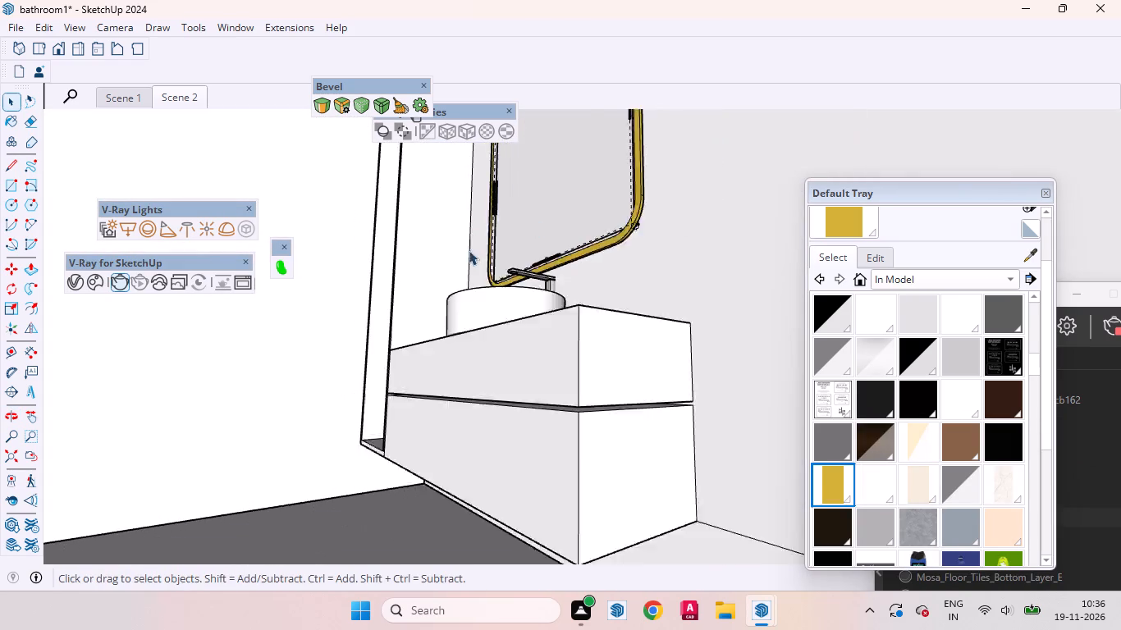
Inside the room group, push/pull the vanity's upper front face slightly outward toward the basin's front edge.
click(500, 294)
triple_click(513, 315)
scroll(542, 318, up, 3)
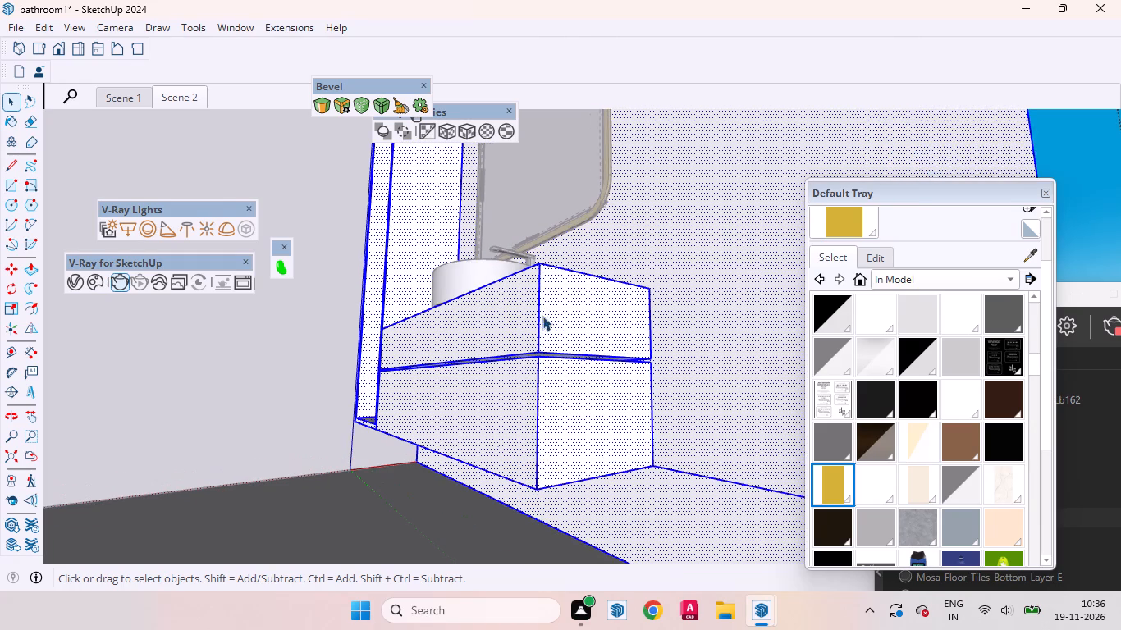
click(507, 315)
middle_drag(515, 322, 518, 443)
scroll(497, 406, up, 3)
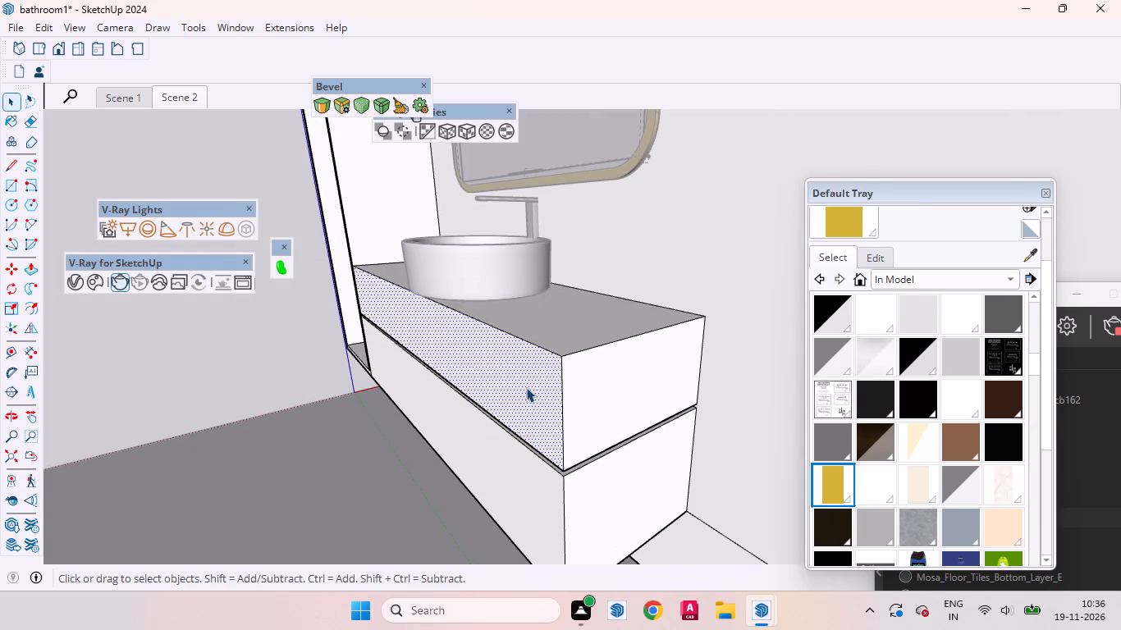
key(p)
click(526, 387)
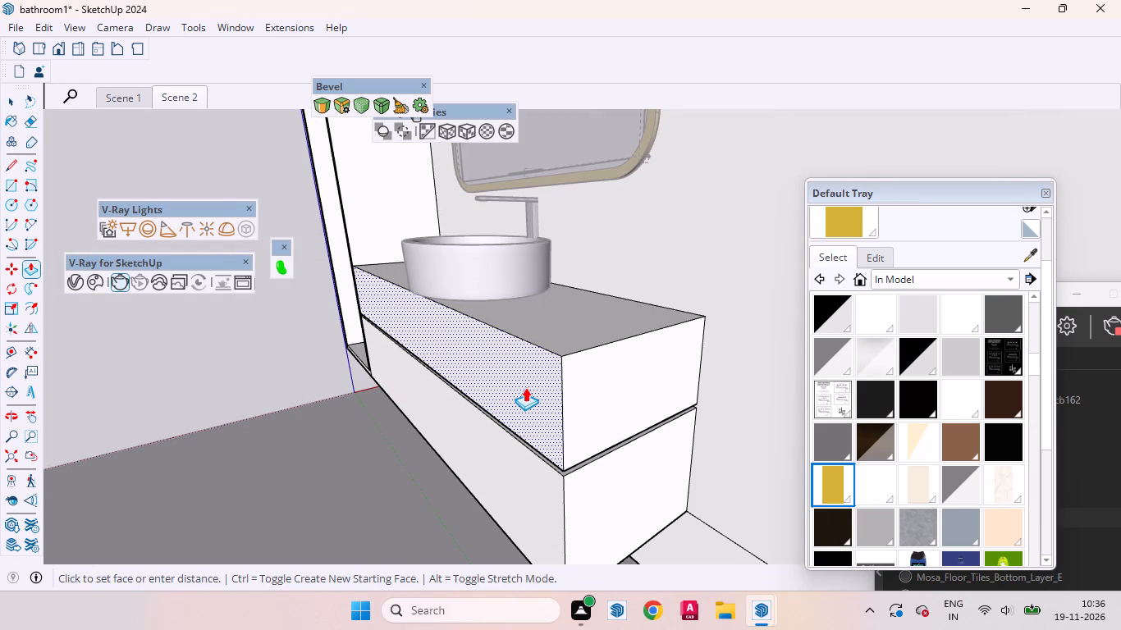
click(414, 267)
key(space)
scroll(423, 301, up, 8)
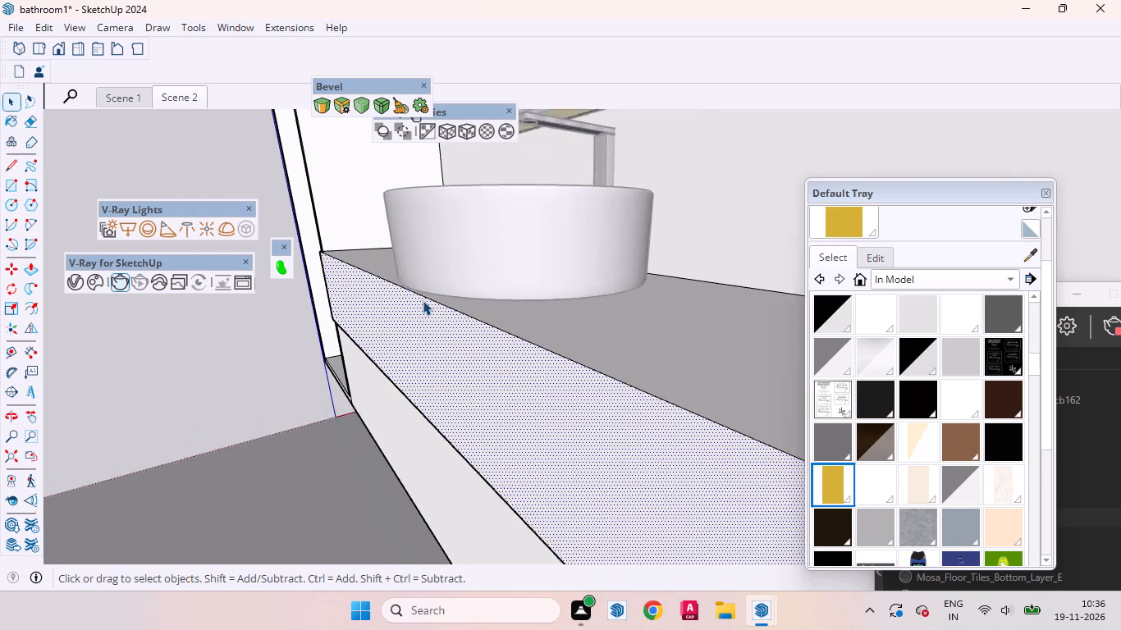
scroll(423, 294, down, 2)
scroll(423, 294, up, 1)
scroll(423, 294, down, 11)
Extend the vanity's lower front face outward by the same distance as the upper one, and leave the group.
click(485, 461)
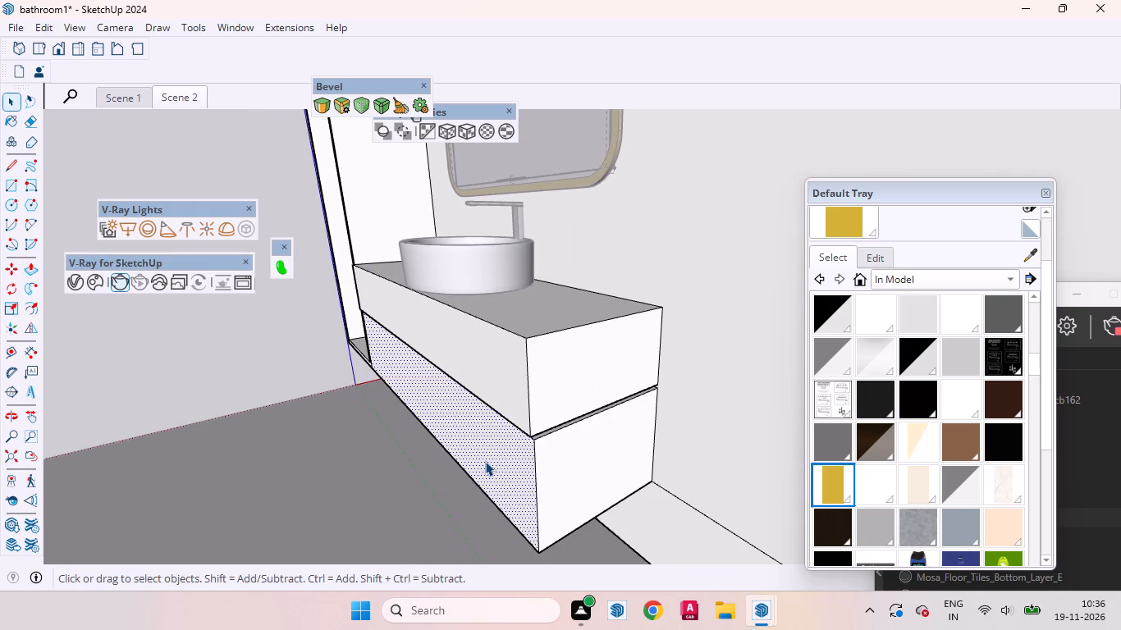
key(p)
double_click(485, 461)
key(space)
scroll(460, 367, down, 3)
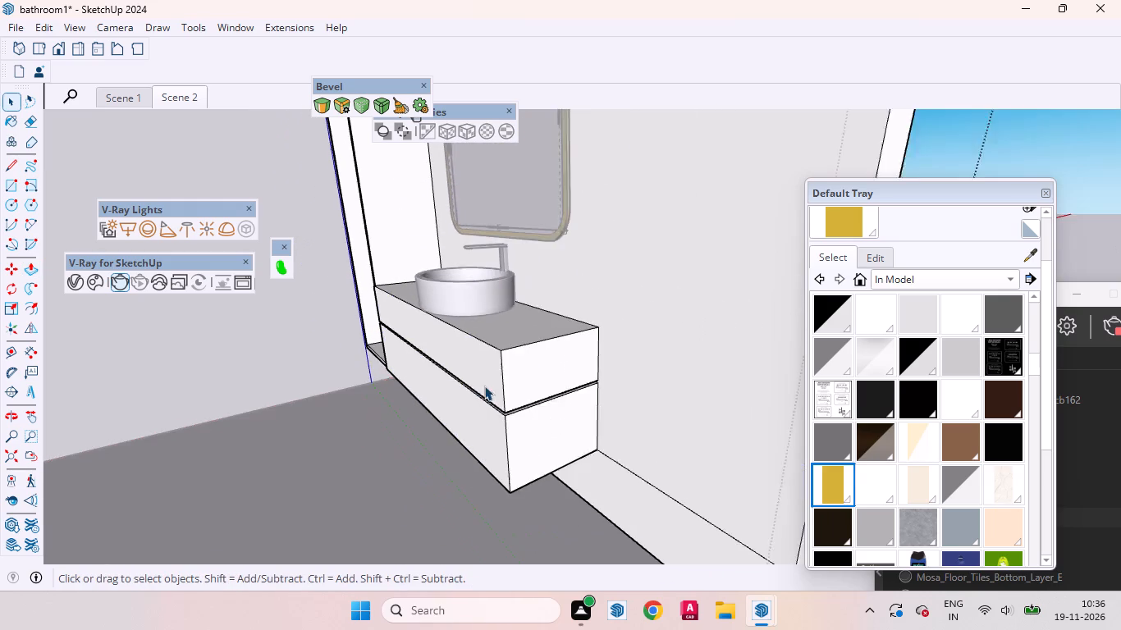
scroll(484, 386, down, 6)
middle_drag(474, 403, 414, 379)
click(667, 378)
click(681, 377)
click(685, 383)
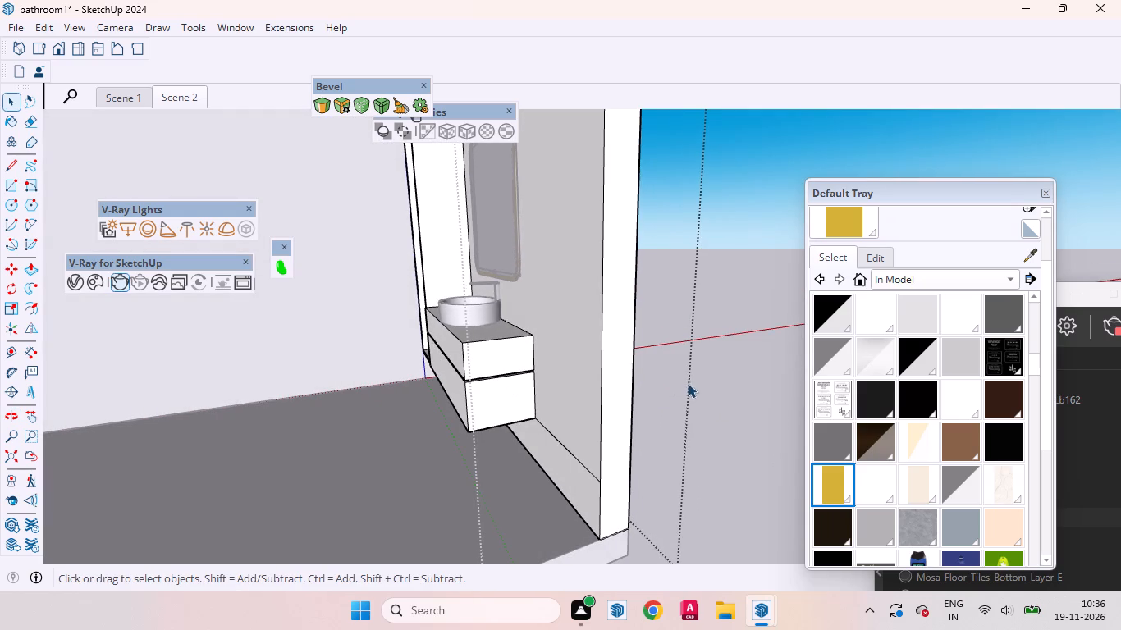
click(693, 388)
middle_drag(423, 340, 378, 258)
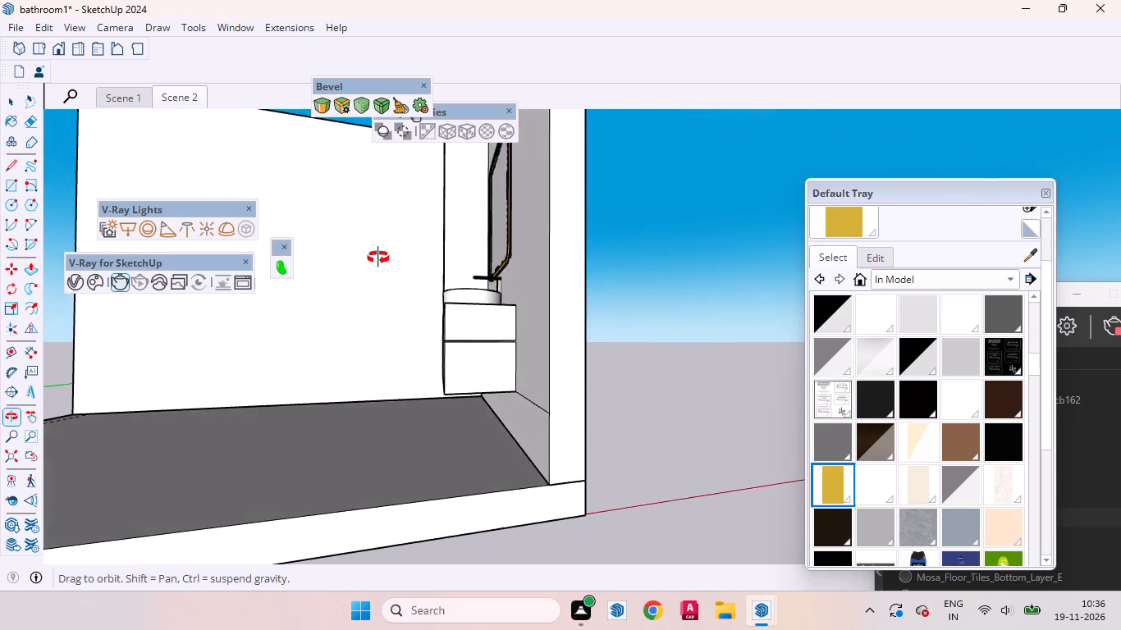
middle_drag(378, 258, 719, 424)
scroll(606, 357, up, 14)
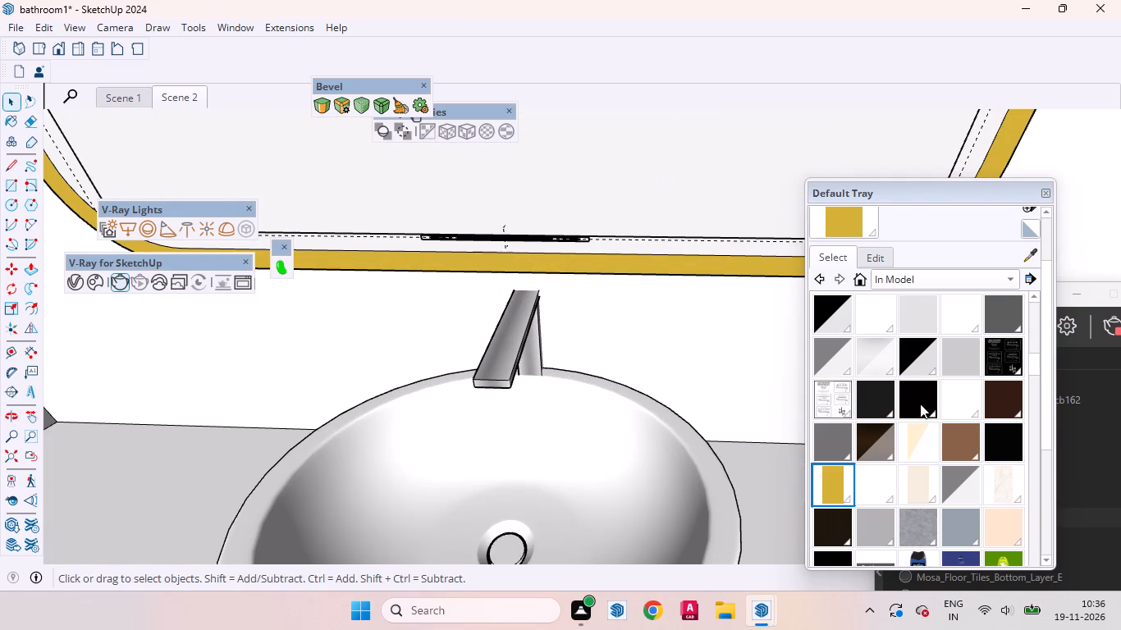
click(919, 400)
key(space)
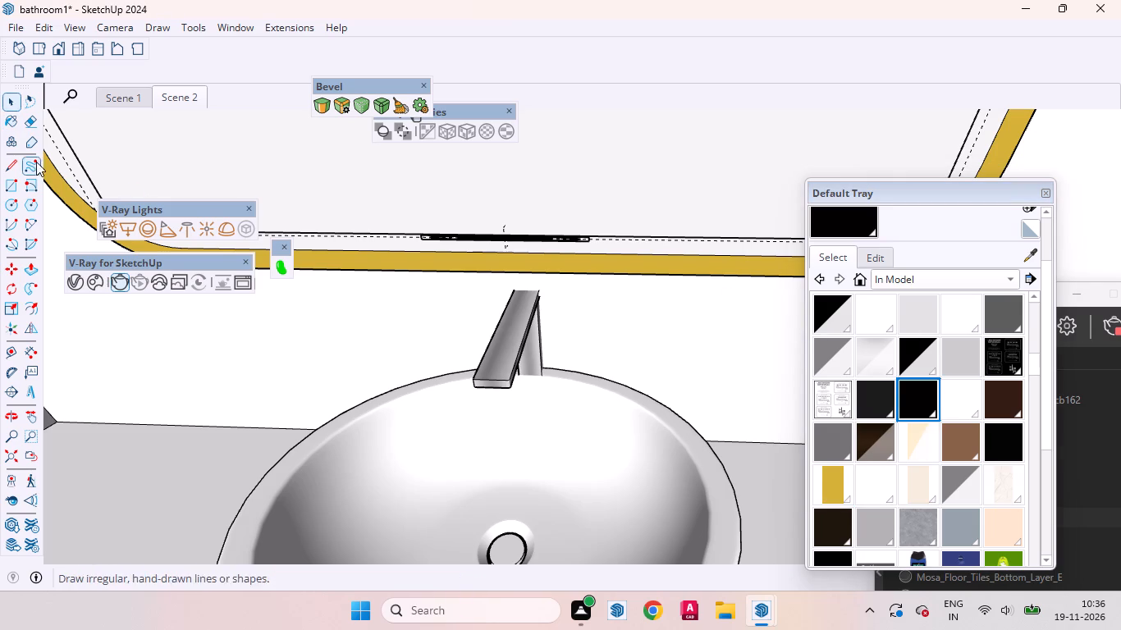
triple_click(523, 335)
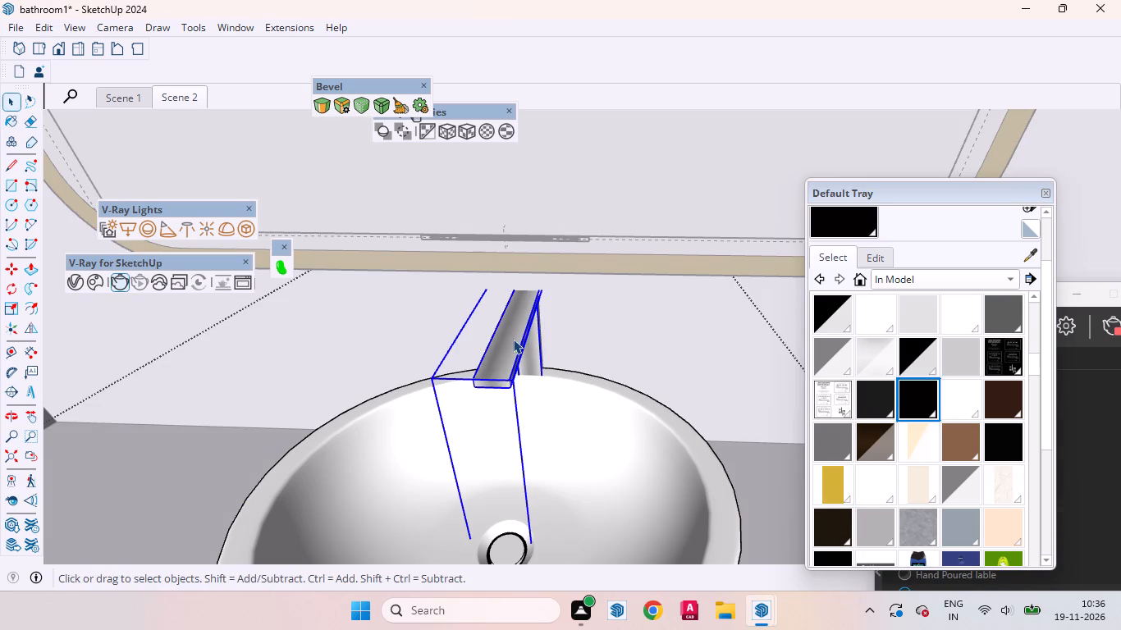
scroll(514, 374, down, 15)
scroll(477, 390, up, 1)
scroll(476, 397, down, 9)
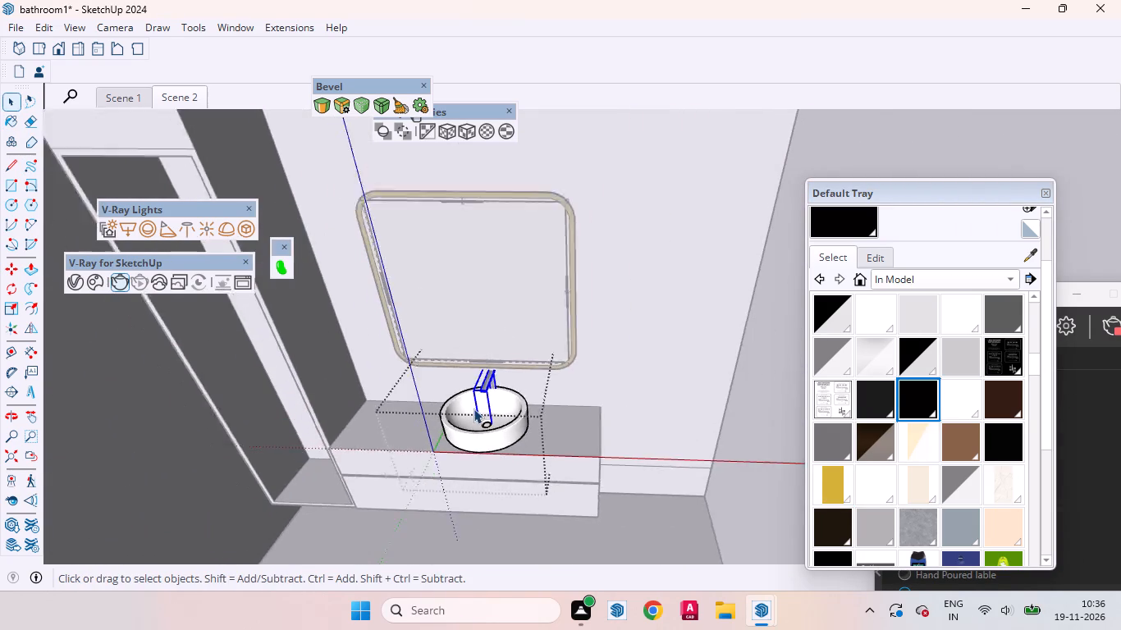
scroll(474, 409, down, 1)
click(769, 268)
Sample the gold material from the mirror frame and paint the upright post of the basin faucet with it.
click(1030, 260)
scroll(573, 363, up, 1)
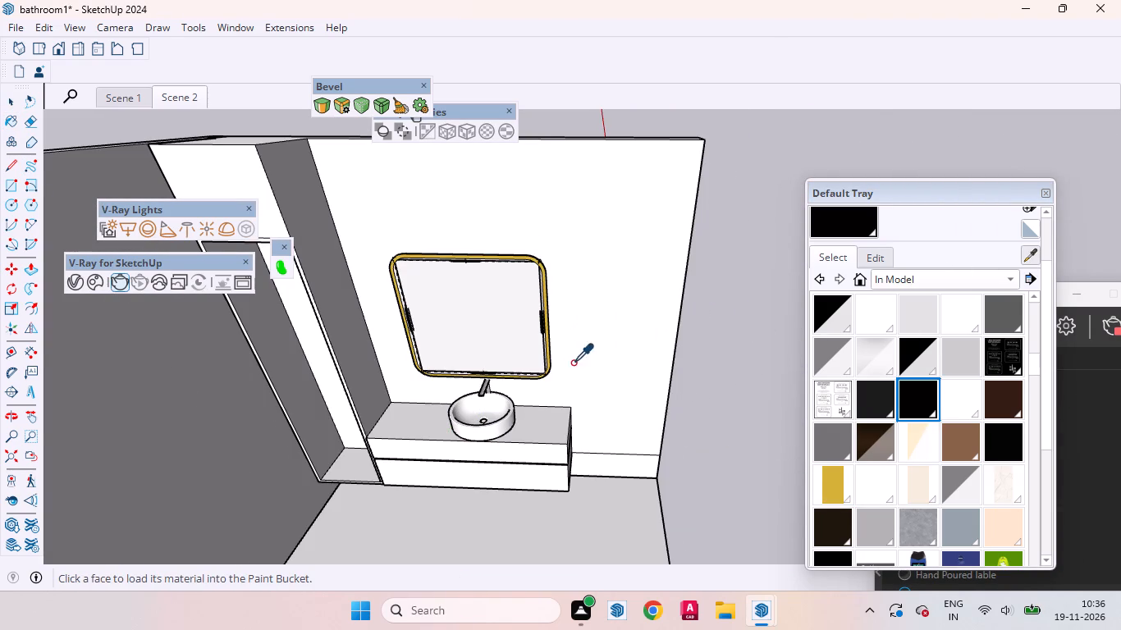
scroll(573, 363, up, 9)
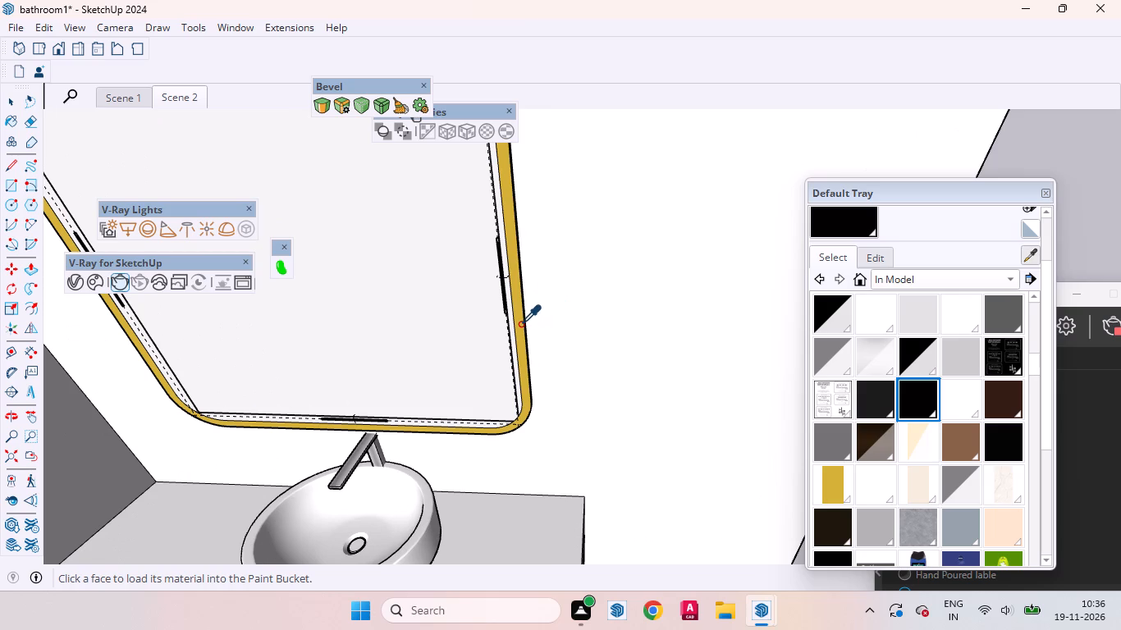
click(520, 324)
key(space)
scroll(373, 459, up, 7)
click(379, 450)
triple_click(378, 450)
triple_click(378, 450)
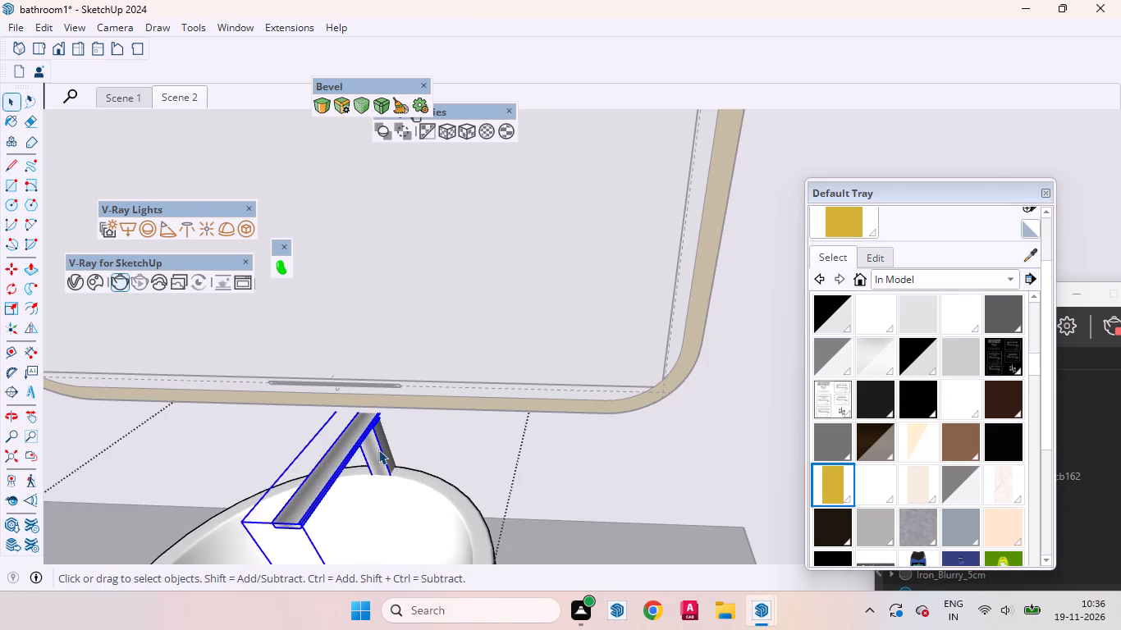
click(850, 226)
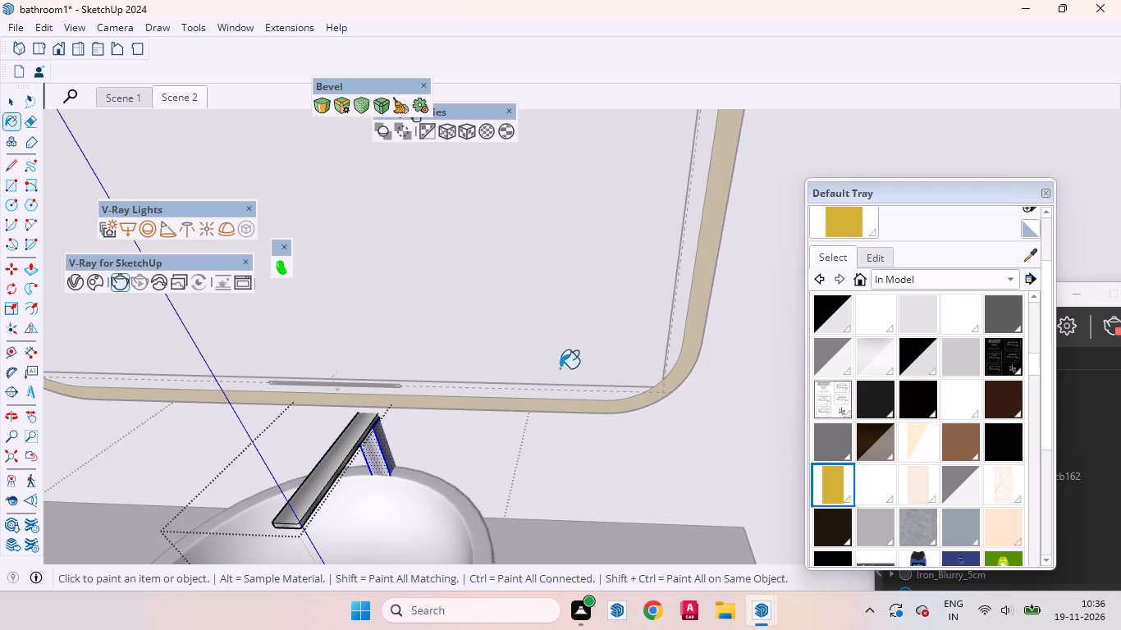
scroll(419, 453, up, 8)
click(359, 461)
scroll(413, 483, down, 4)
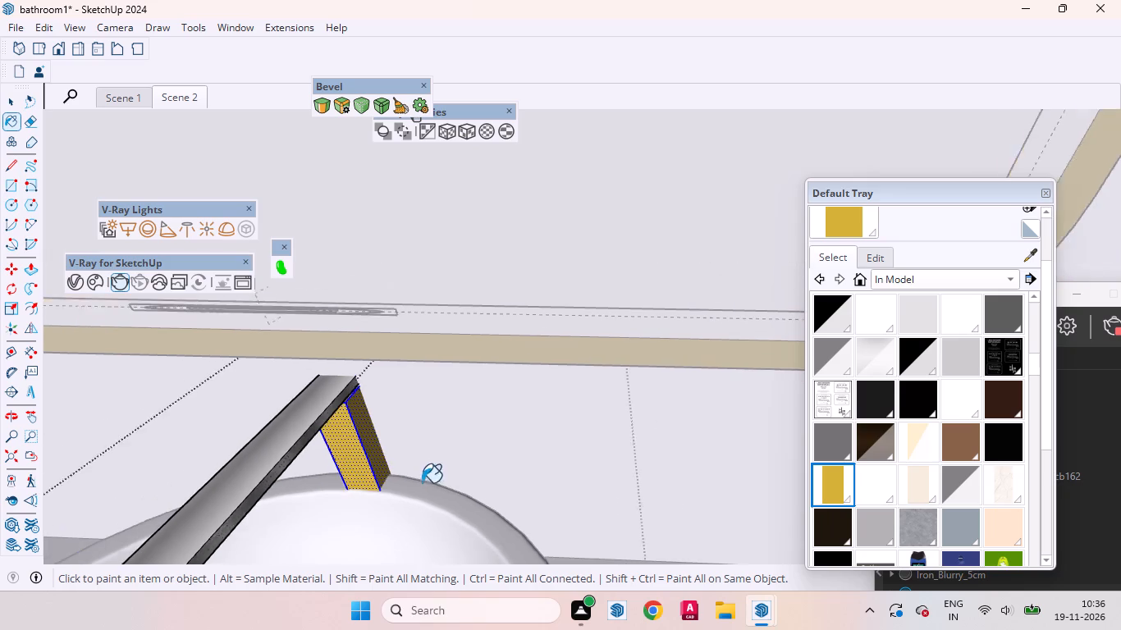
Paint the faucet's horizontal spout with the same gold material.
key(space)
click(296, 439)
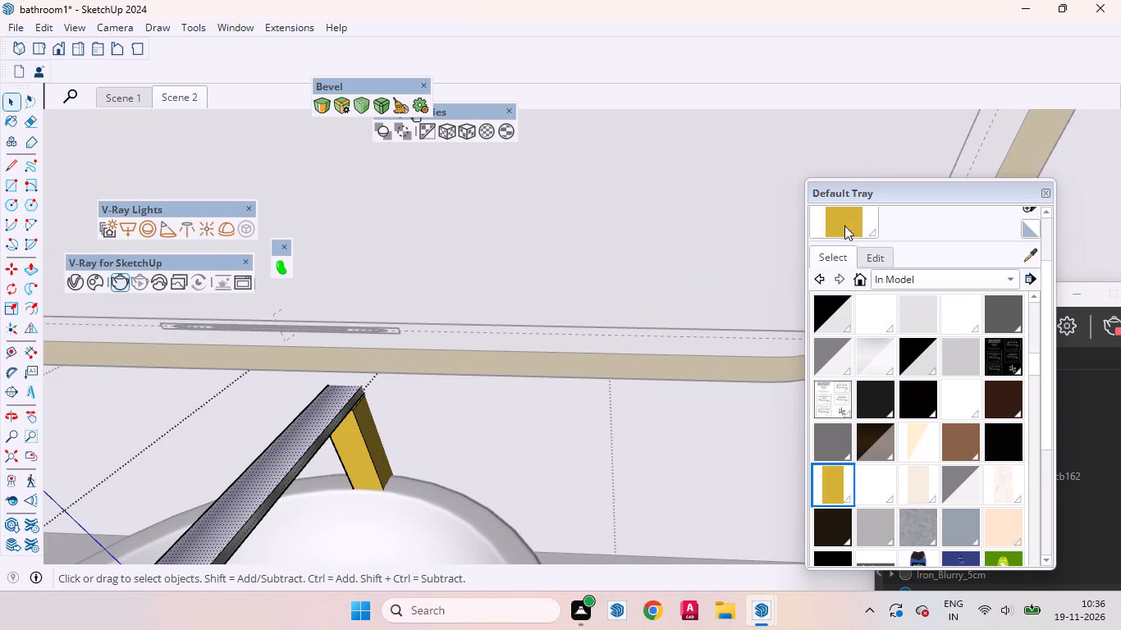
click(855, 213)
click(325, 436)
scroll(459, 382, down, 4)
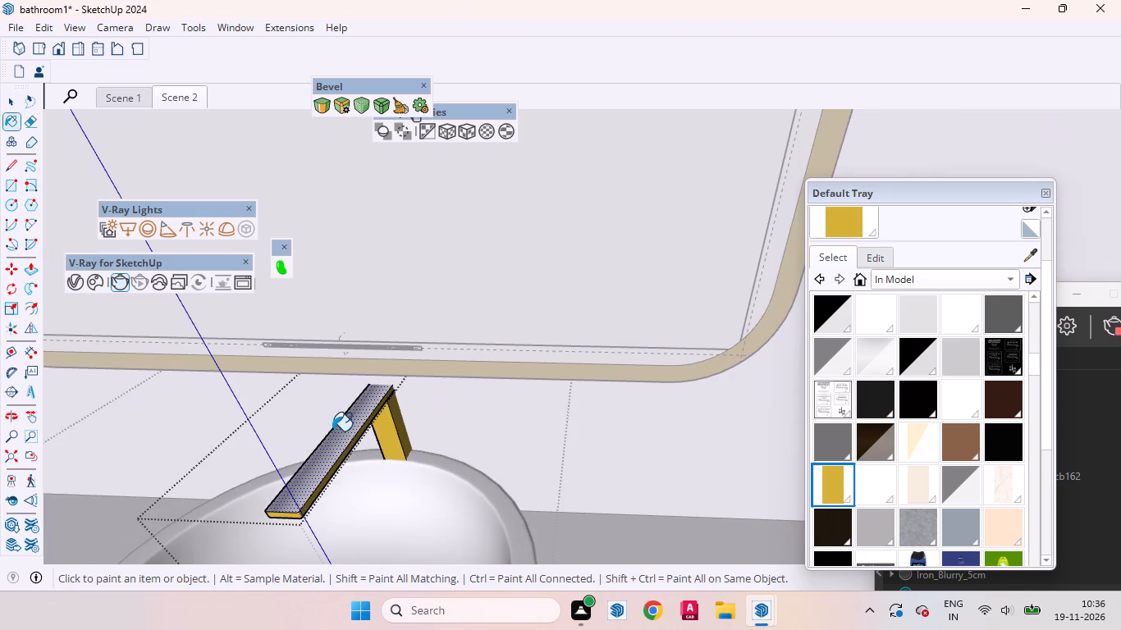
click(324, 451)
middle_drag(299, 518, 348, 244)
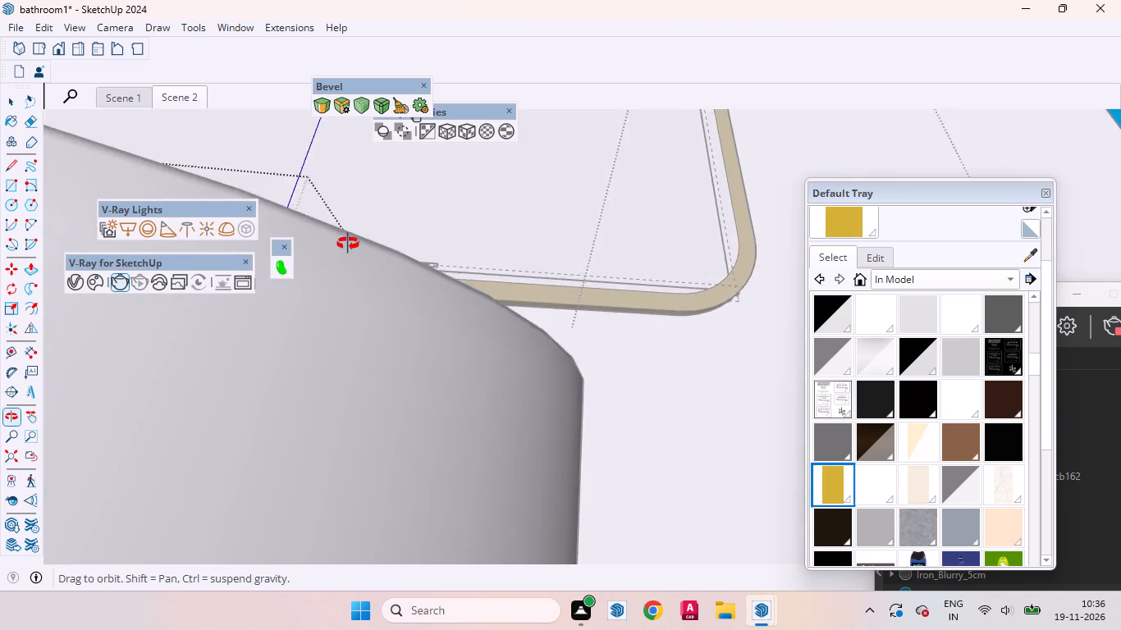
Paint the underside and rim of the round outlet beneath the faucet's spout with the gold material.
middle_drag(348, 244, 361, 293)
scroll(311, 311, up, 6)
click(309, 313)
scroll(398, 460, down, 3)
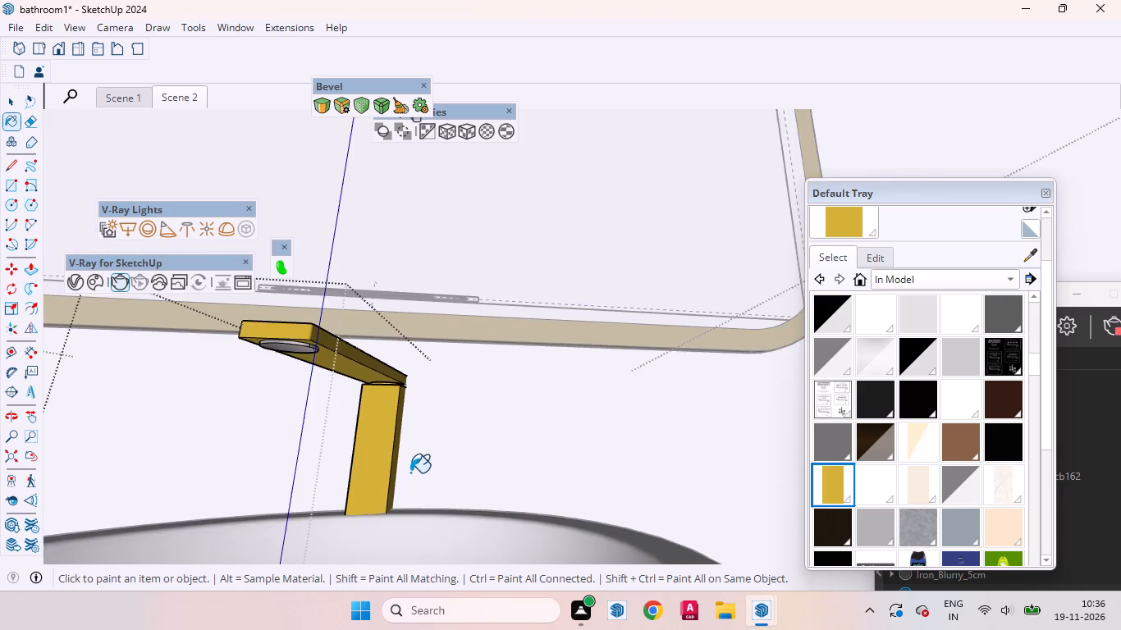
scroll(298, 386, up, 3)
click(304, 326)
scroll(300, 319, up, 7)
click(299, 316)
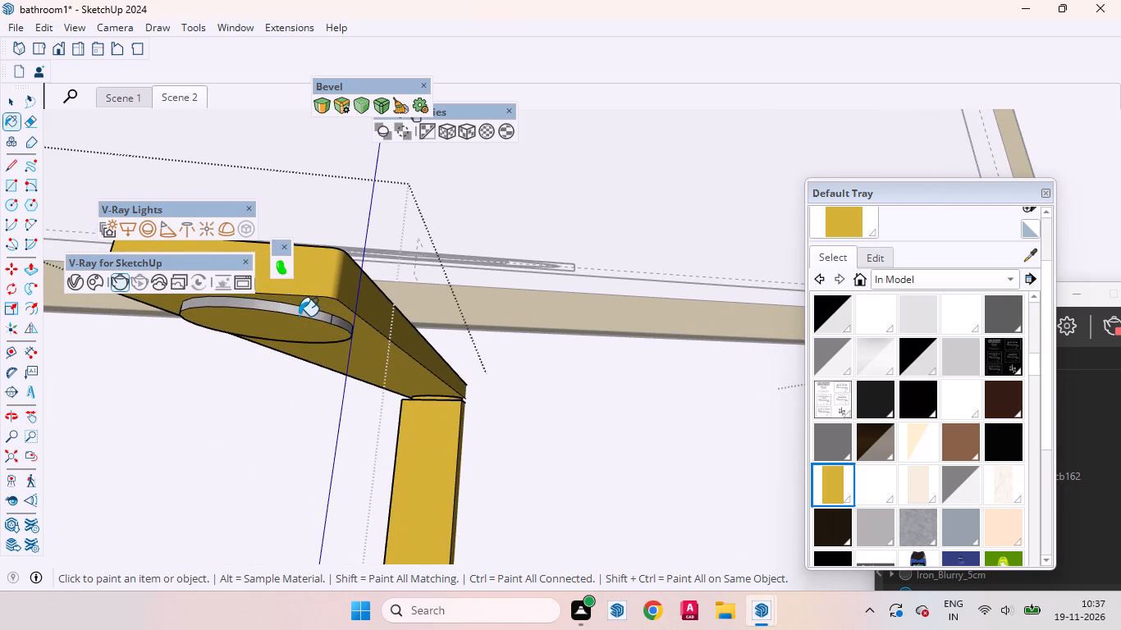
click(304, 311)
middle_drag(291, 337, 533, 407)
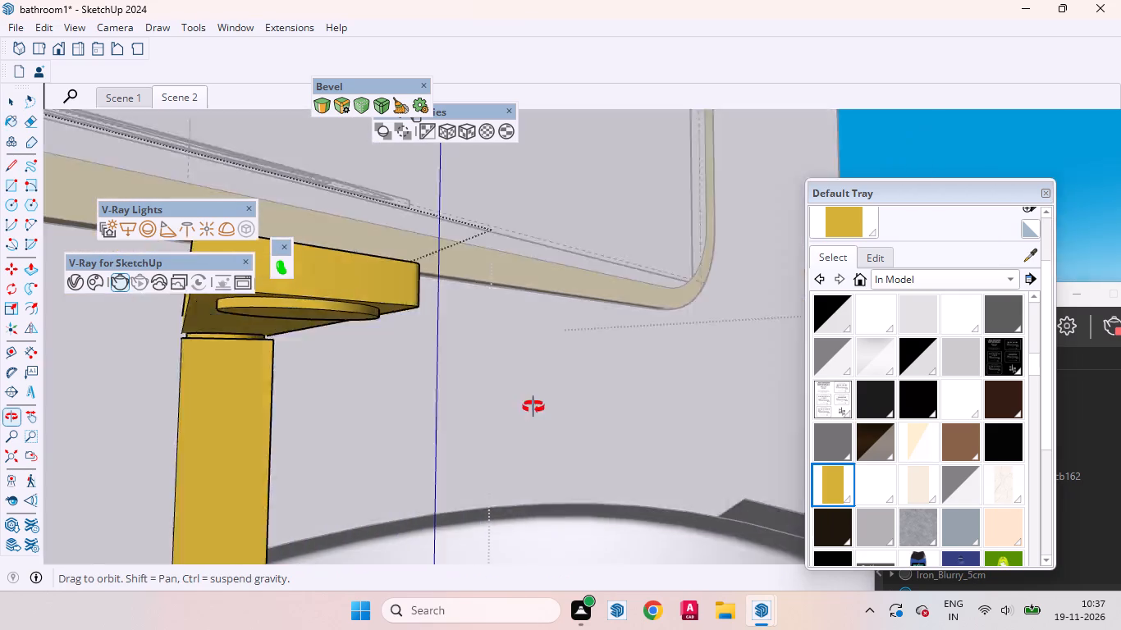
middle_drag(533, 407, 556, 362)
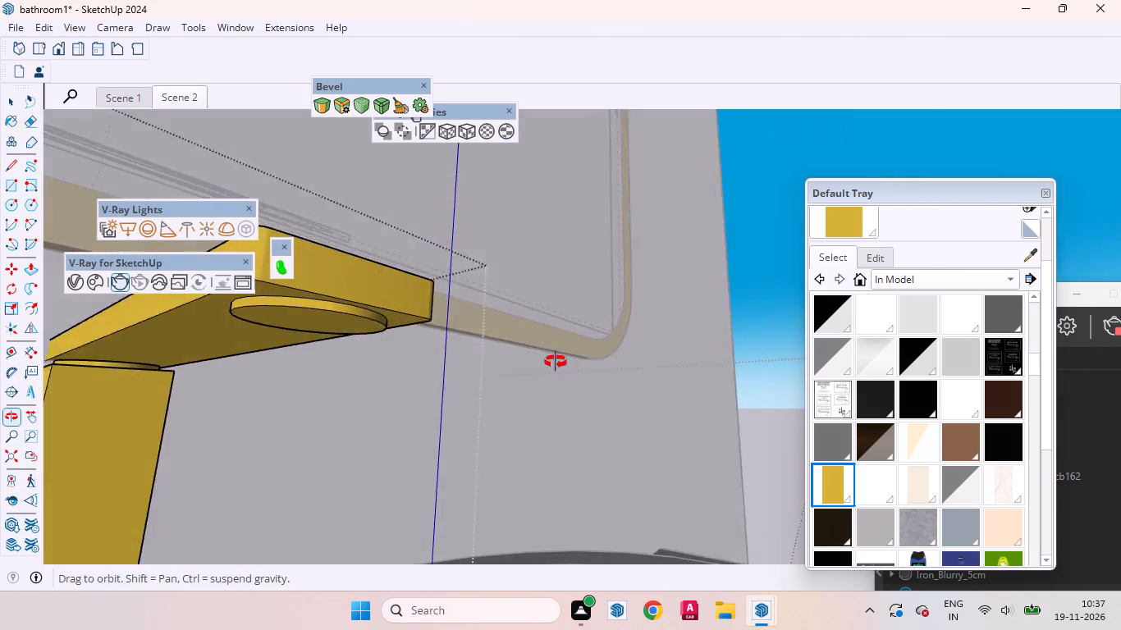
middle_drag(556, 362, 380, 531)
scroll(412, 446, down, 13)
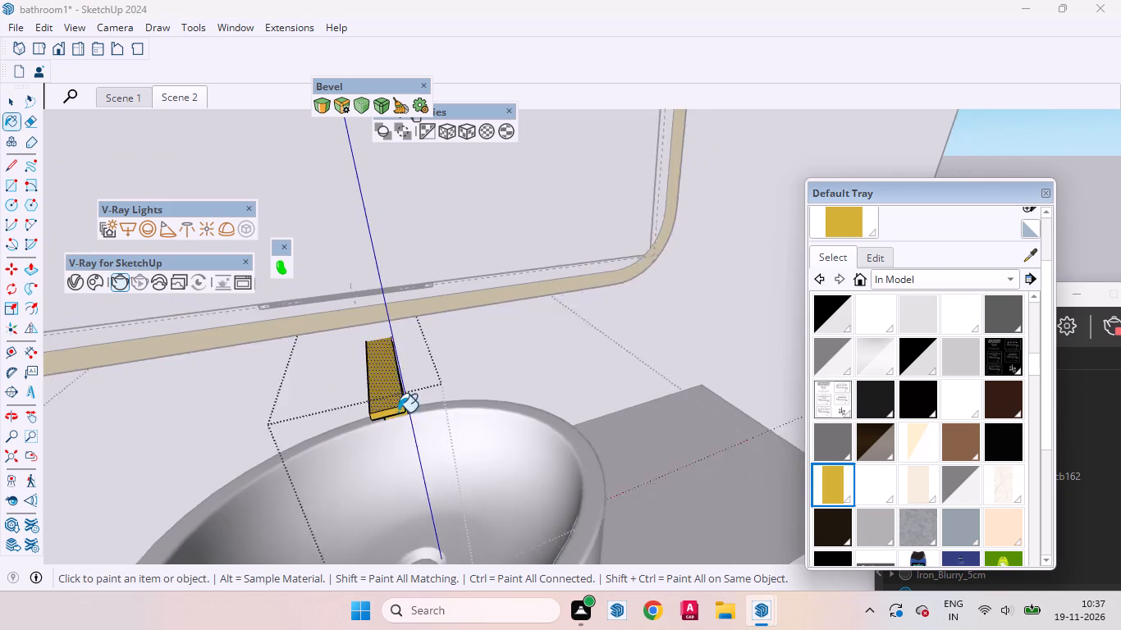
scroll(398, 412, down, 7)
key(space)
Draw a line down the faucet post's outer vertical edge from its top corner to its base, and leave the group.
middle_drag(514, 445, 174, 376)
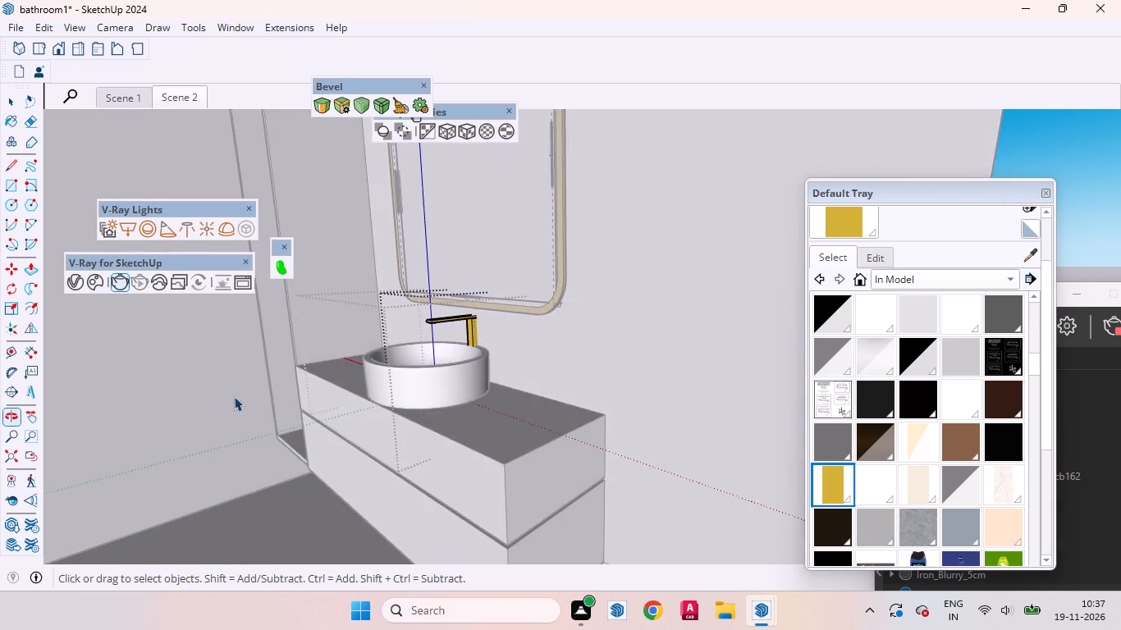
scroll(250, 394, down, 9)
click(528, 388)
scroll(314, 342, up, 11)
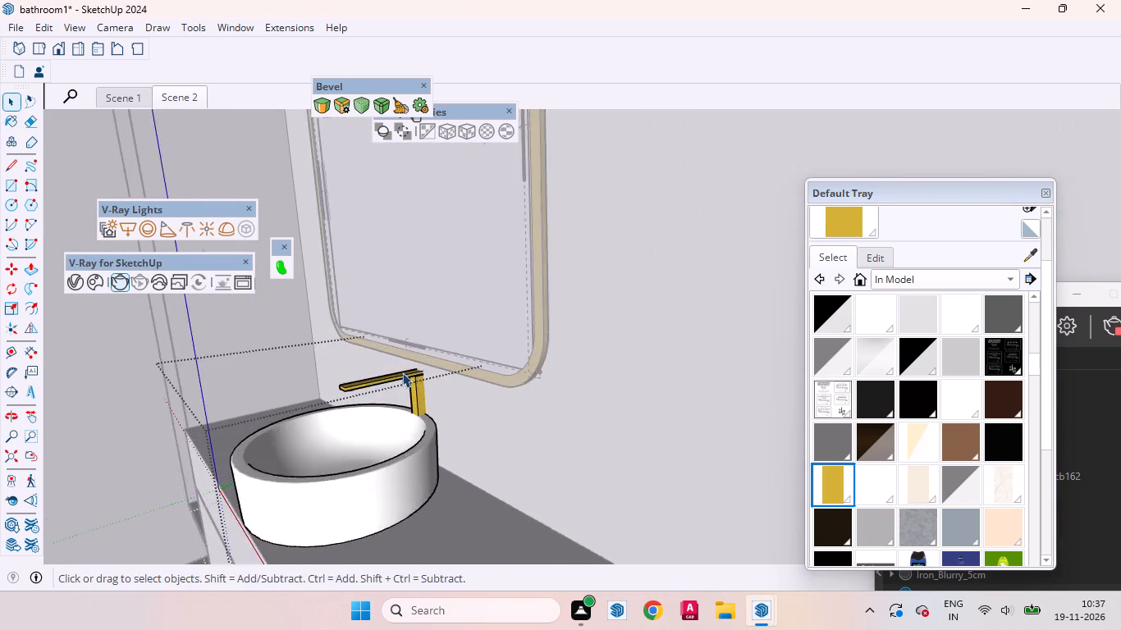
scroll(402, 372, up, 11)
triple_click(431, 395)
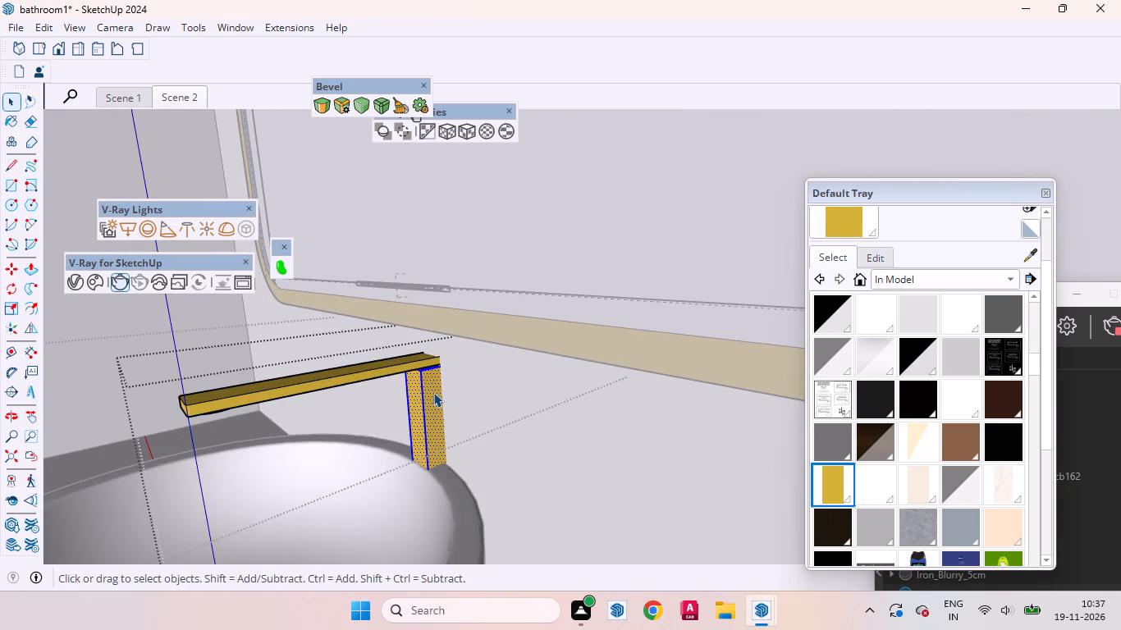
click(433, 392)
scroll(437, 365, up, 13)
key(l)
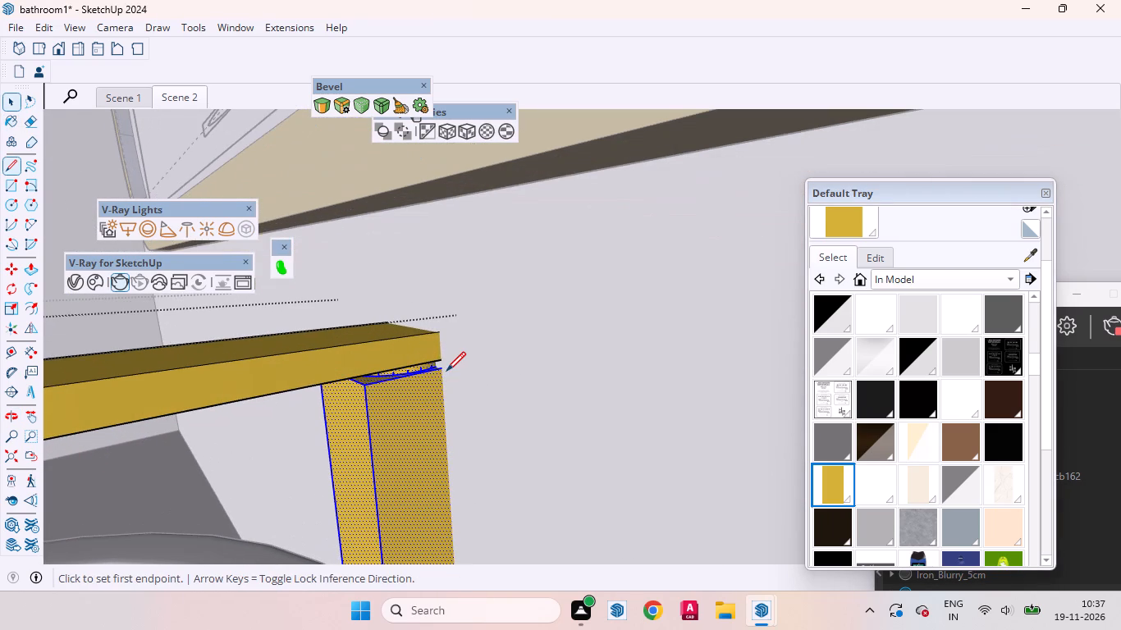
click(443, 371)
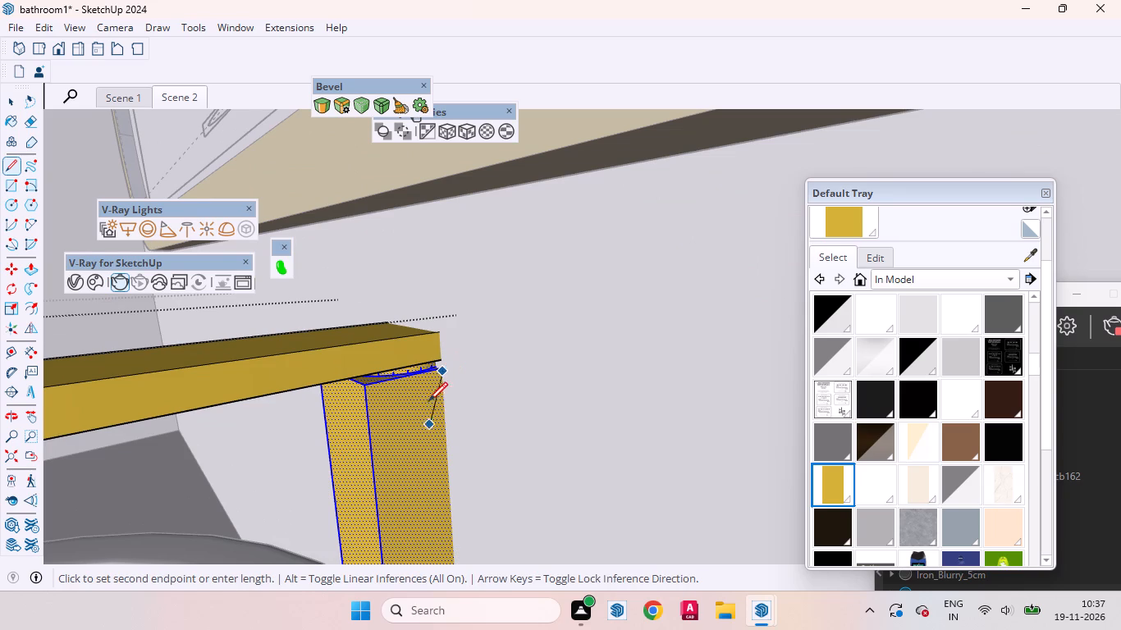
scroll(434, 367, down, 9)
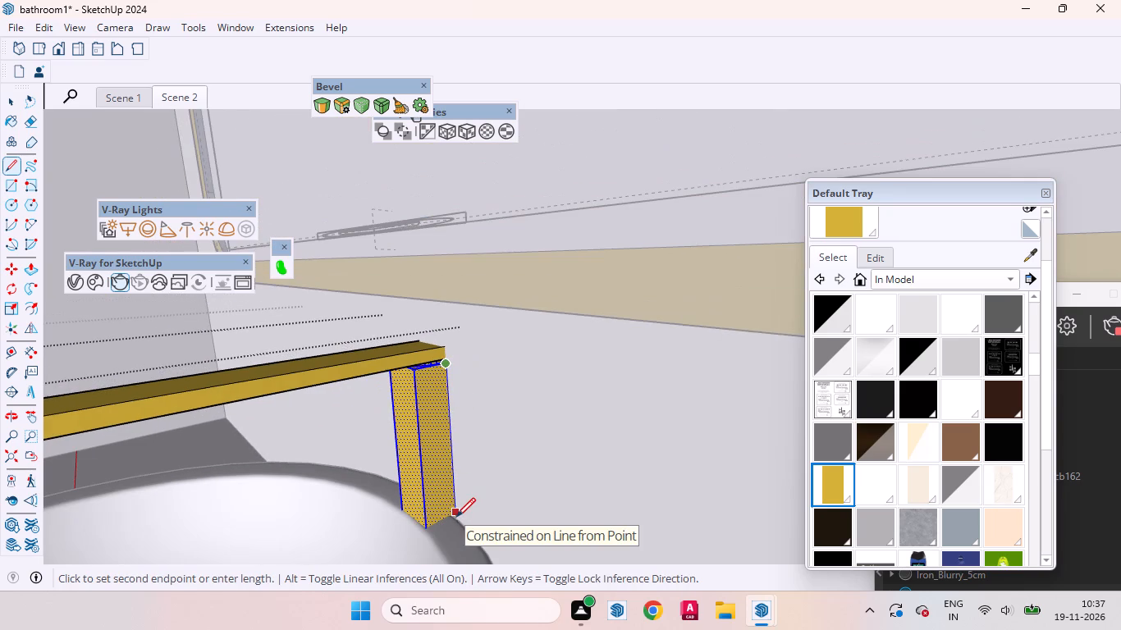
click(456, 517)
key(space)
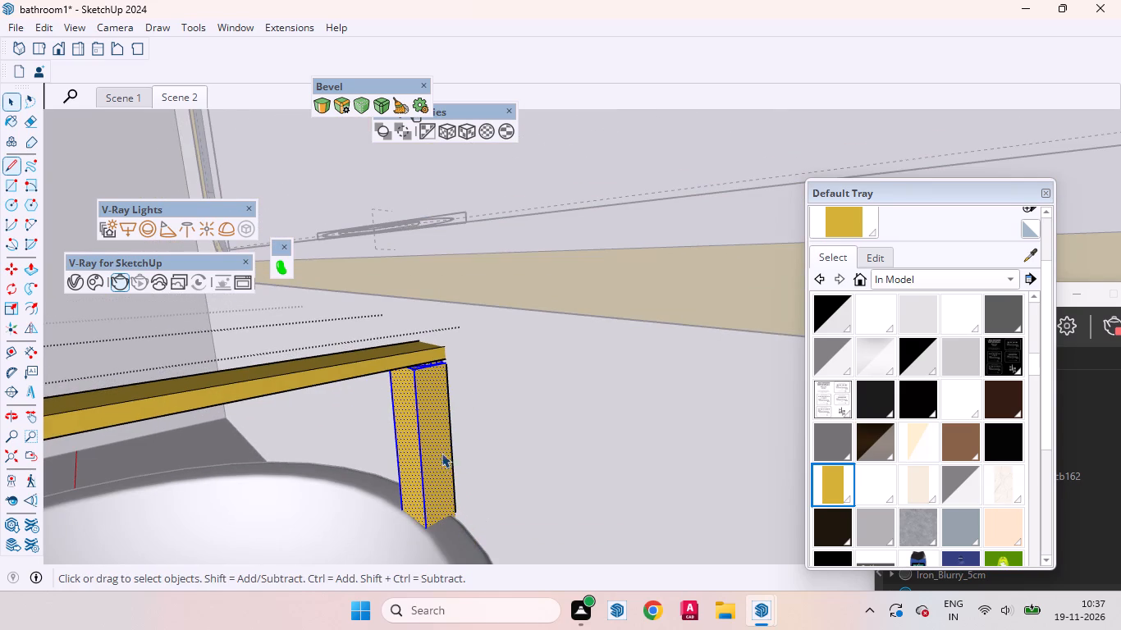
click(441, 441)
scroll(452, 474, down, 16)
scroll(386, 437, up, 1)
scroll(386, 437, down, 1)
scroll(386, 437, up, 1)
scroll(386, 438, down, 3)
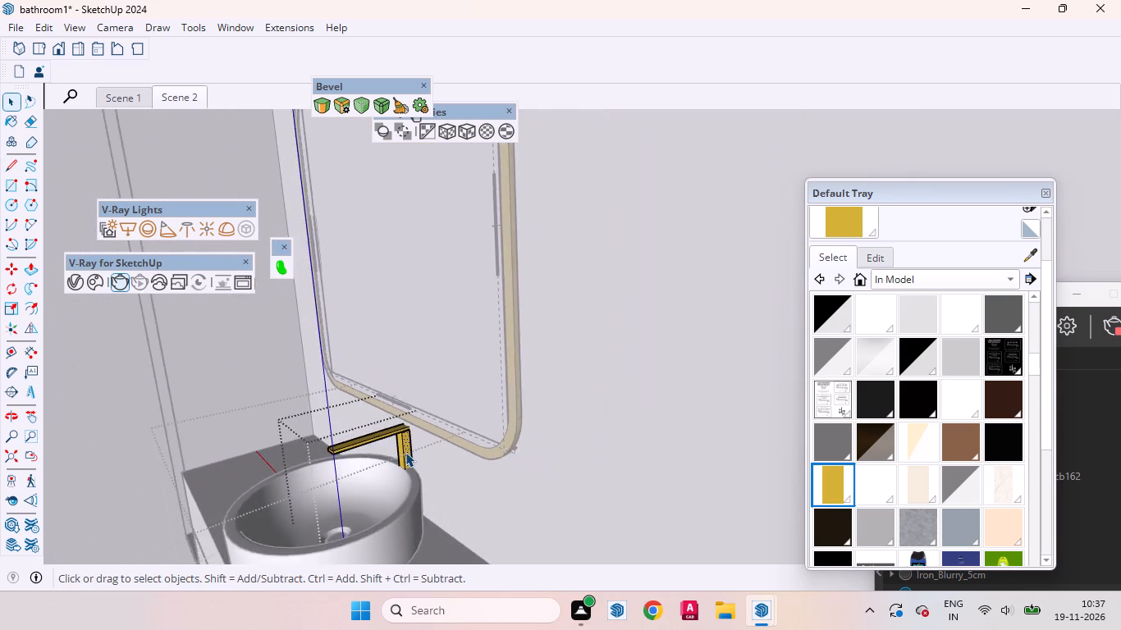
scroll(405, 452, down, 7)
scroll(445, 489, up, 11)
scroll(391, 456, down, 6)
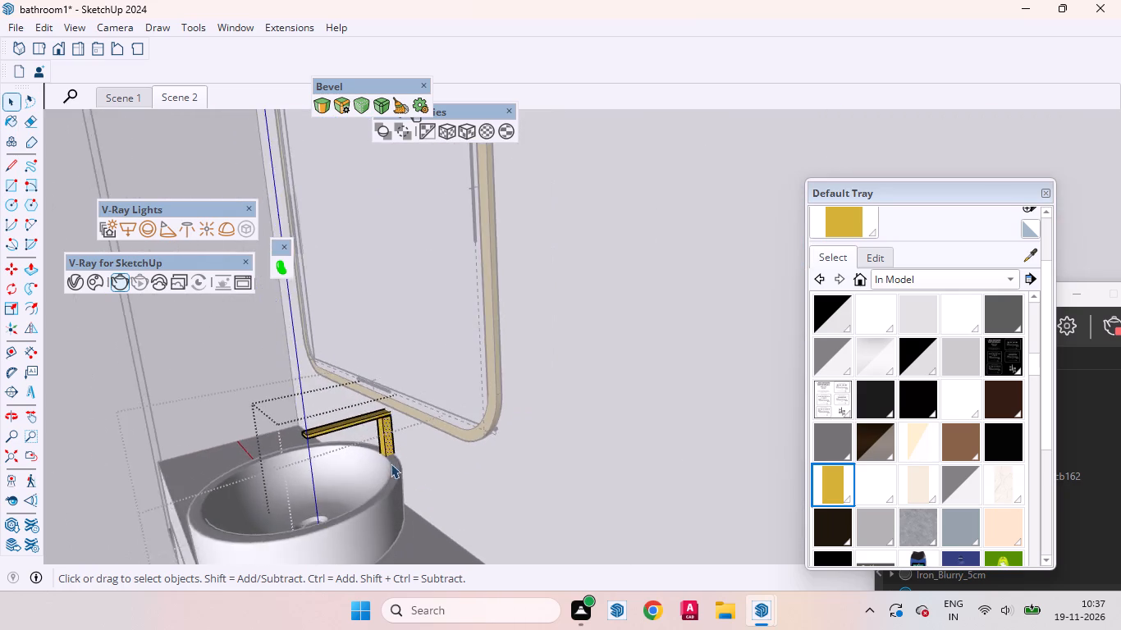
scroll(391, 463, down, 16)
scroll(472, 495, up, 1)
double_click(601, 480)
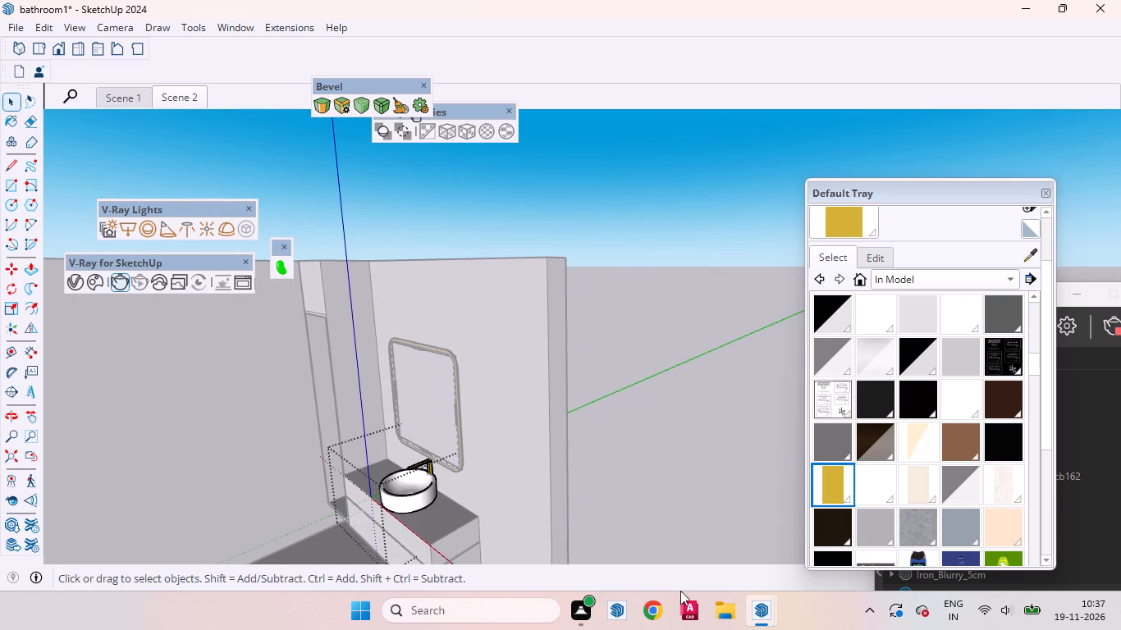
Examine the bathroom render in the V-Ray Frame Buffer up close around the slatted wall panel, mirror and shelf niche.
click(875, 529)
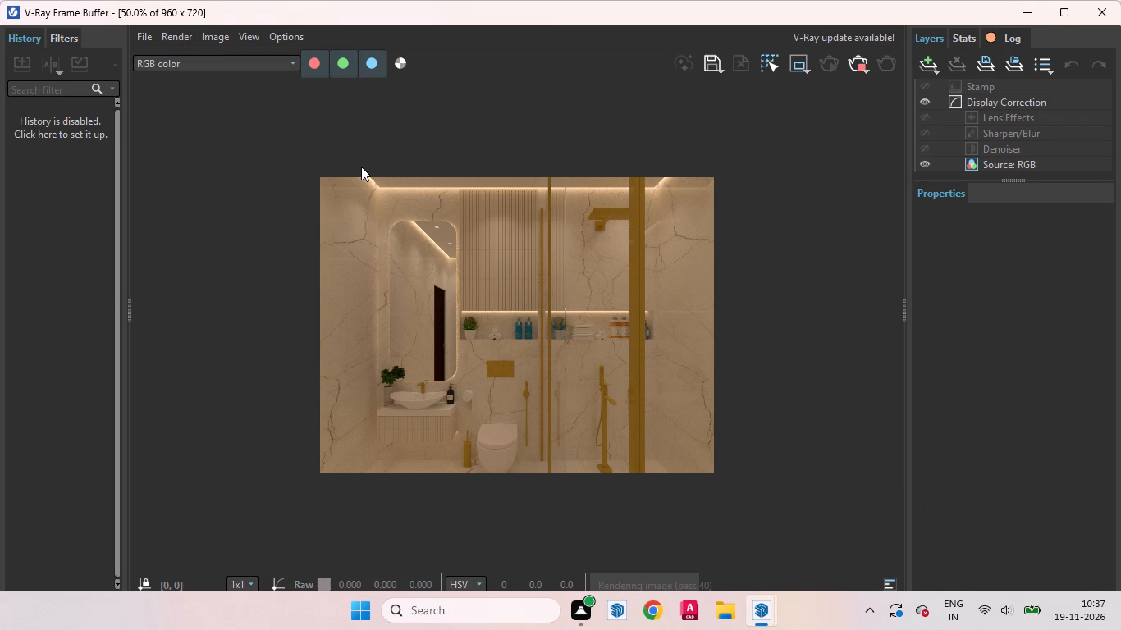
scroll(396, 261, up, 1)
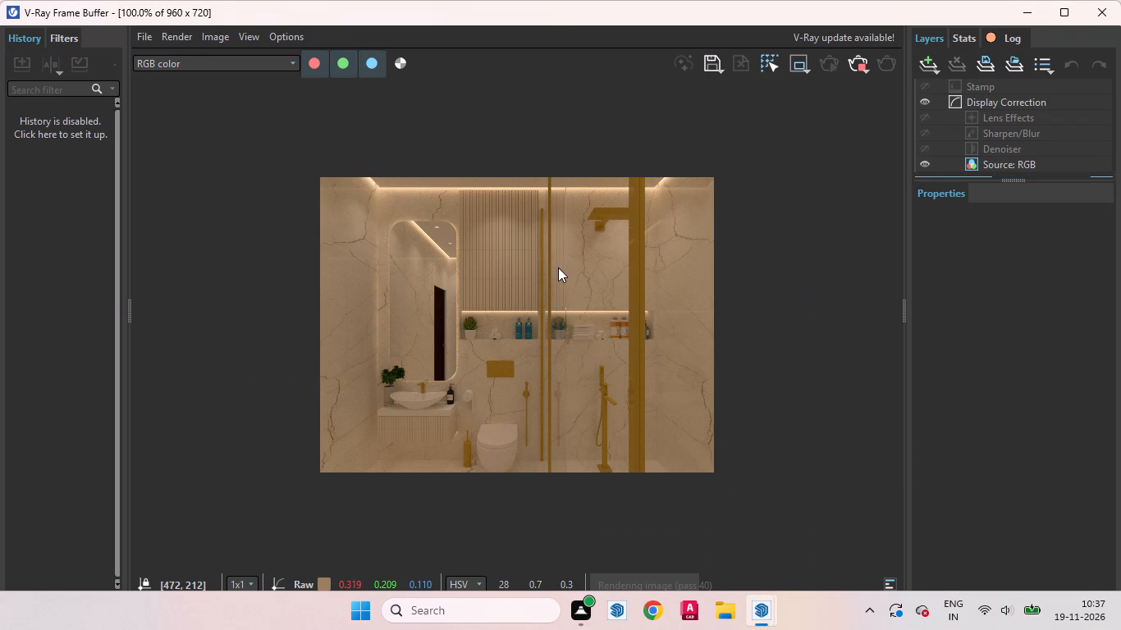
scroll(526, 277, up, 3)
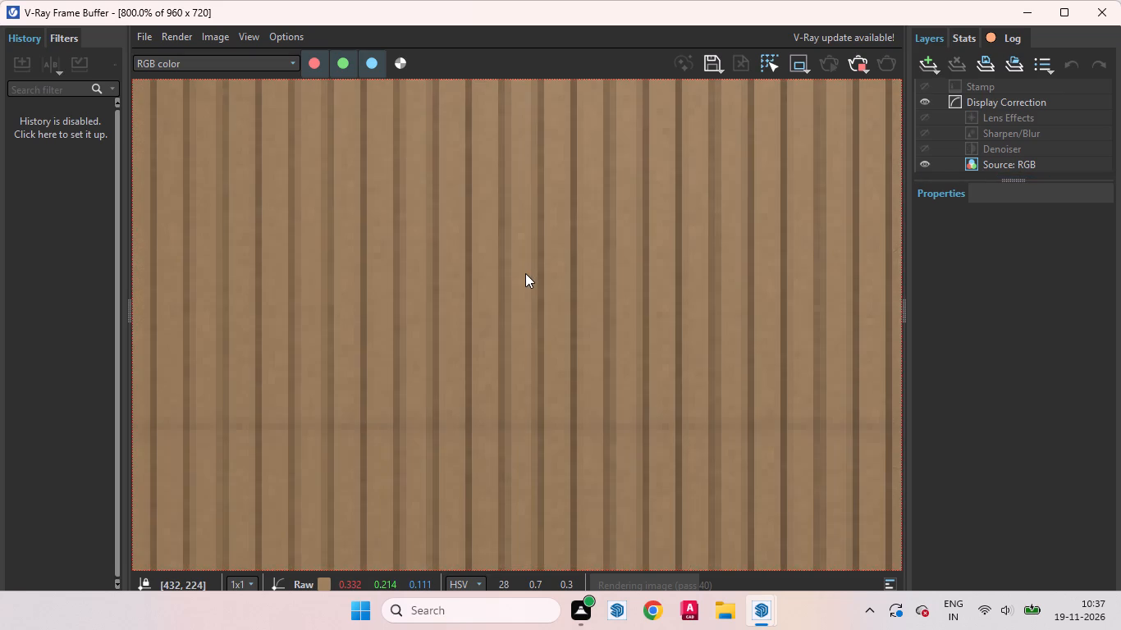
scroll(525, 273, down, 2)
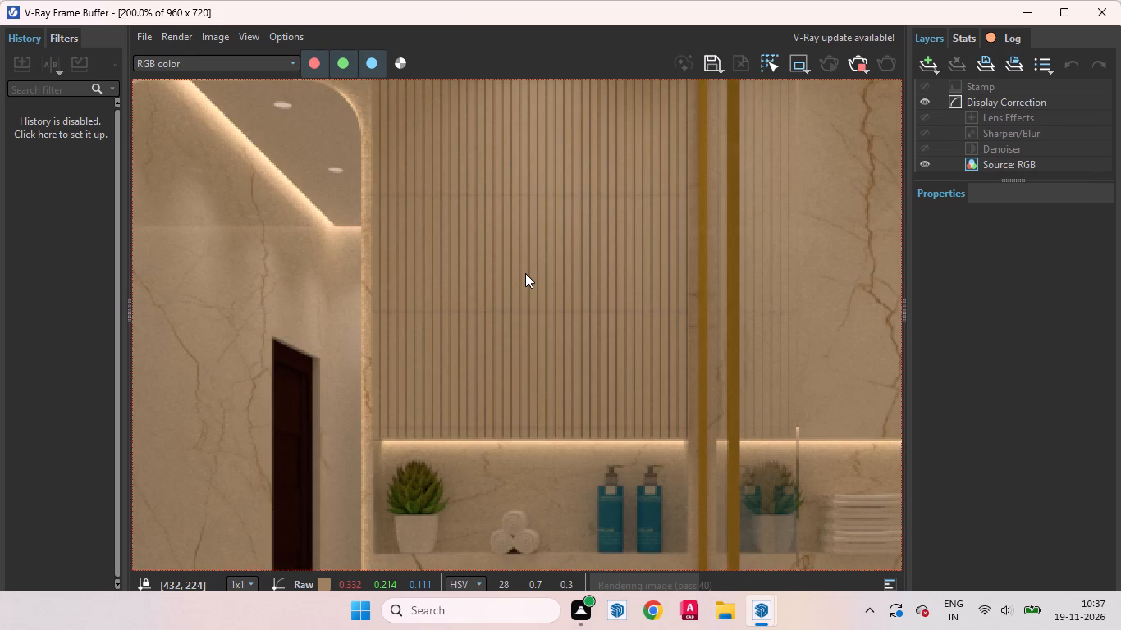
scroll(525, 273, down, 1)
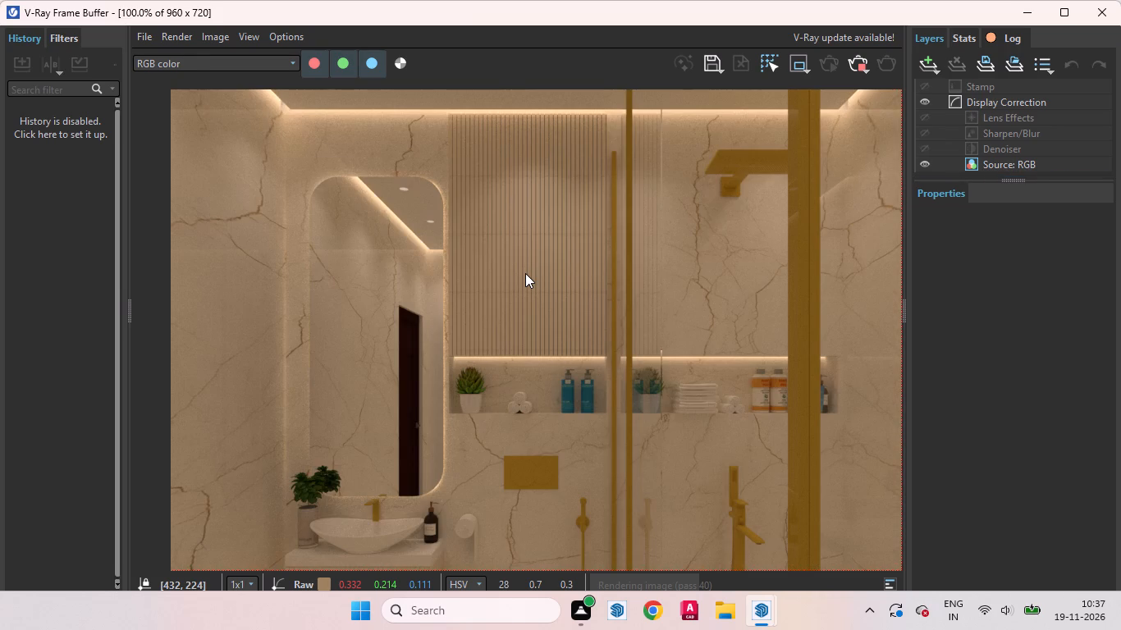
scroll(525, 273, up, 1)
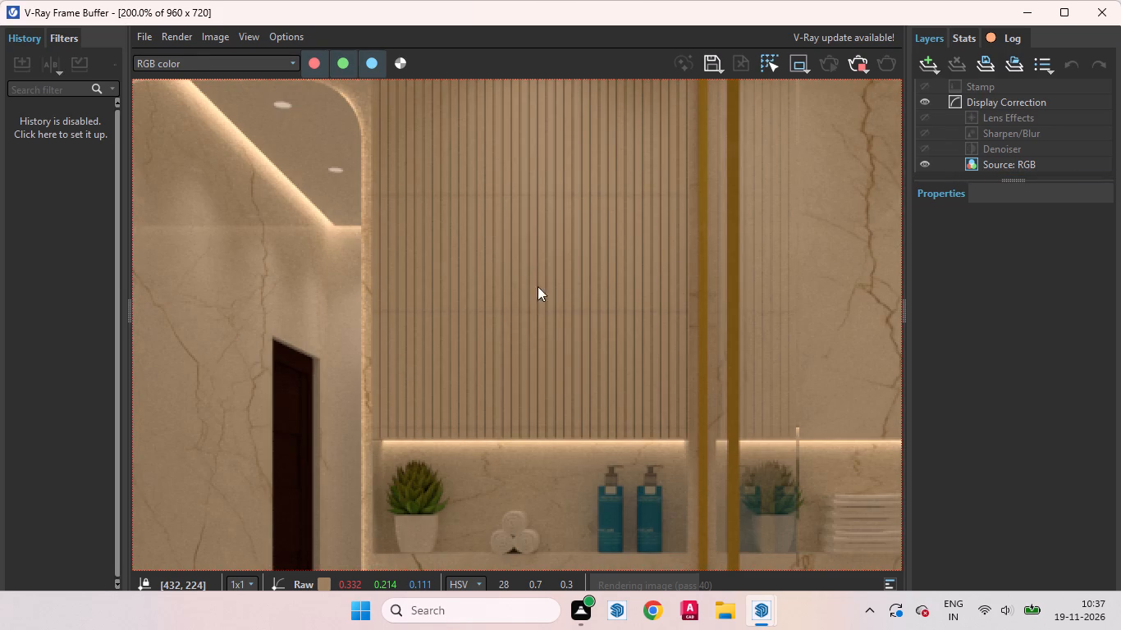
scroll(538, 315, down, 1)
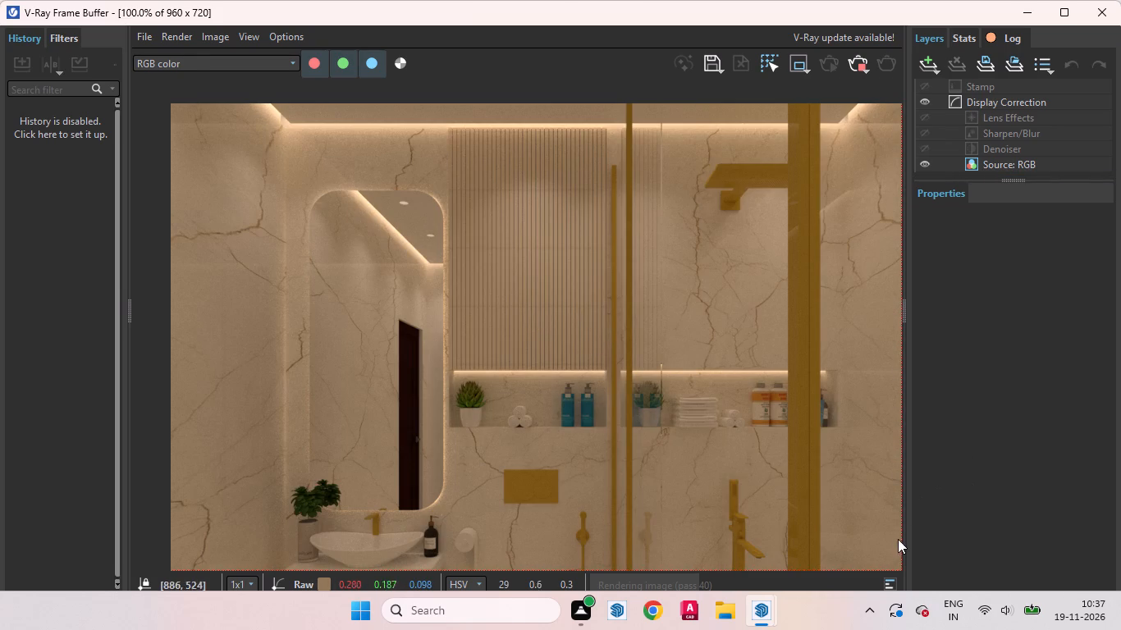
Review the latest rendering entries in the V-Ray log, close it, and return to the SketchUp model.
click(889, 588)
scroll(654, 397, down, 2)
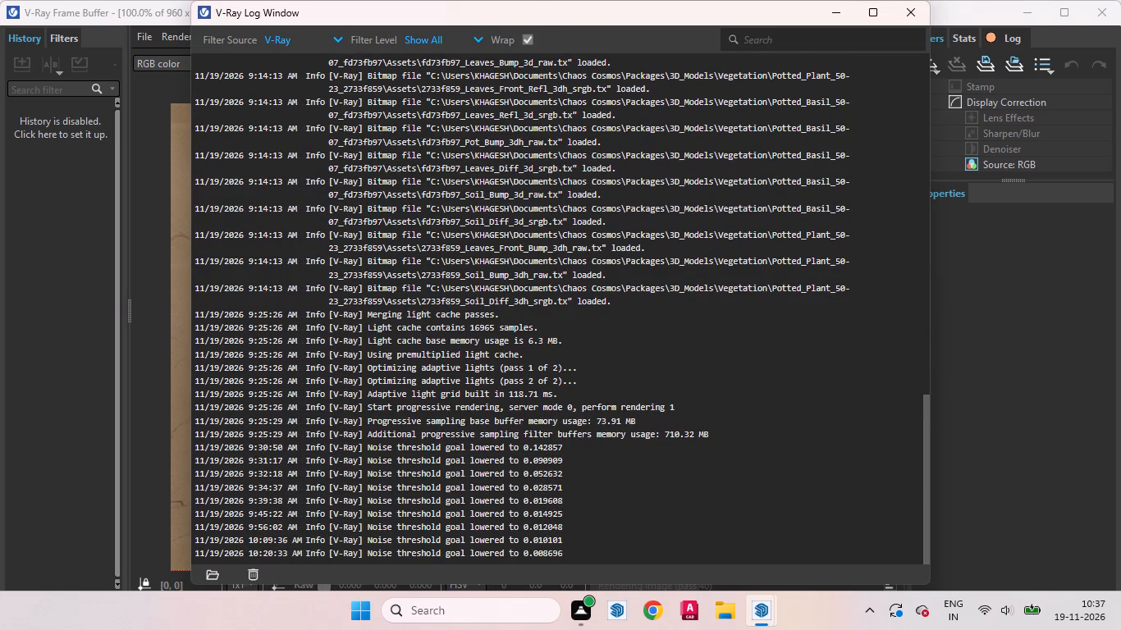
scroll(652, 400, down, 10)
drag(626, 504, 515, 281)
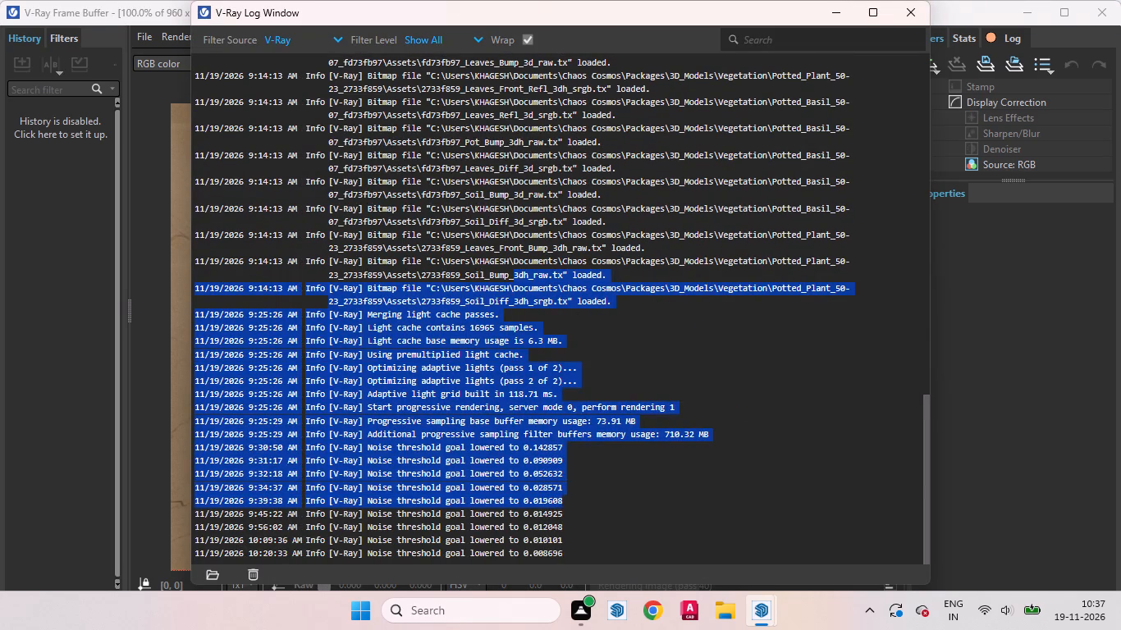
click(653, 495)
click(769, 379)
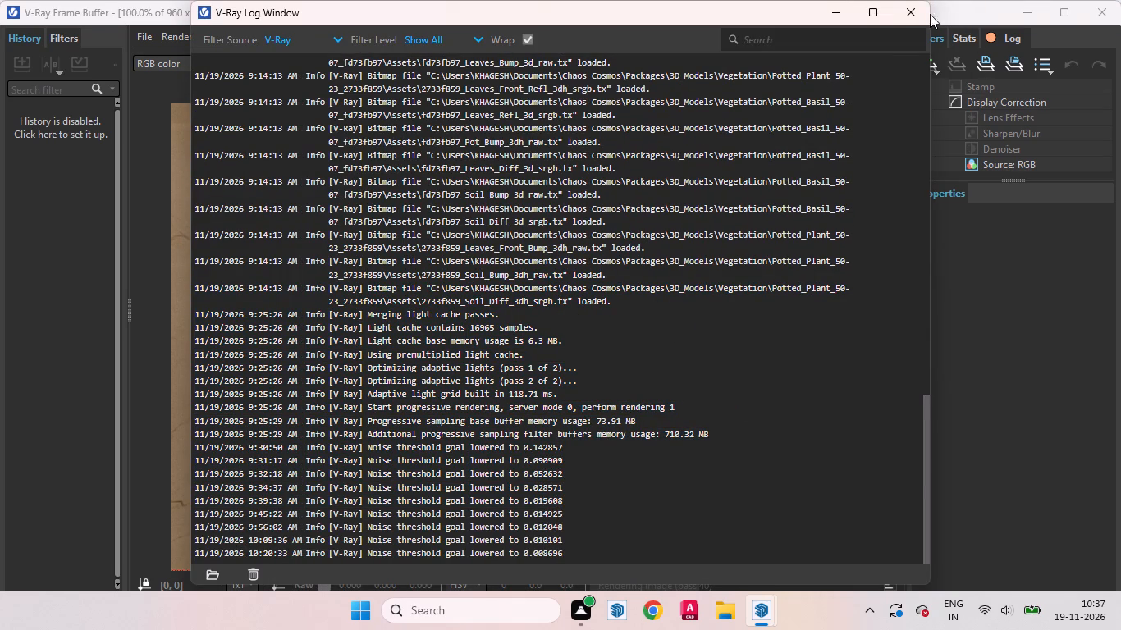
click(913, 14)
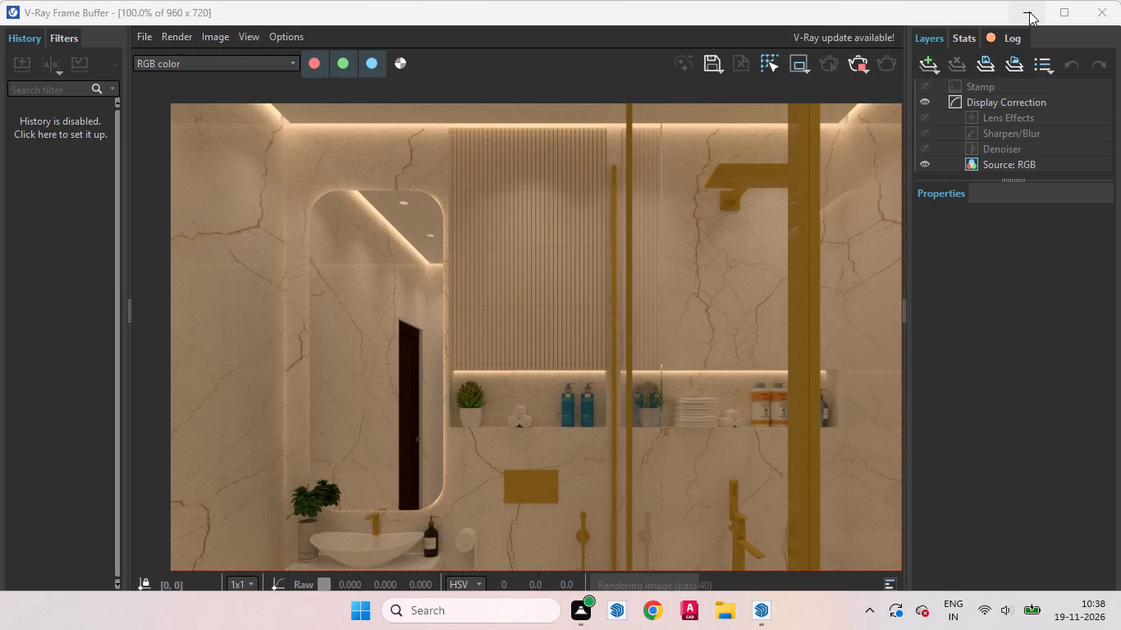
click(1029, 11)
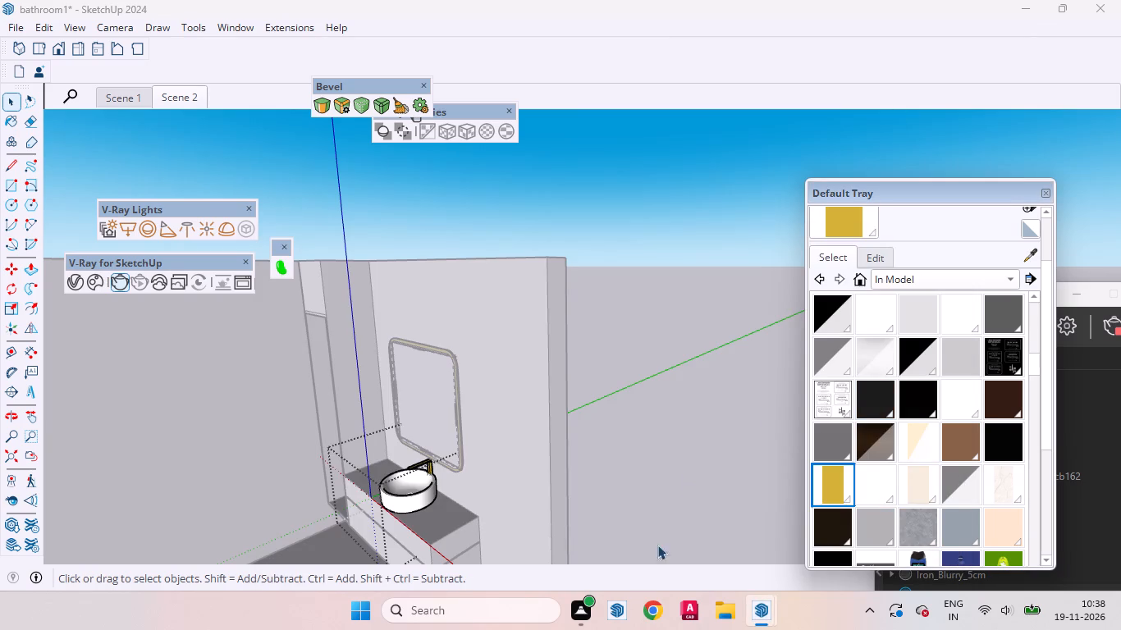
click(584, 550)
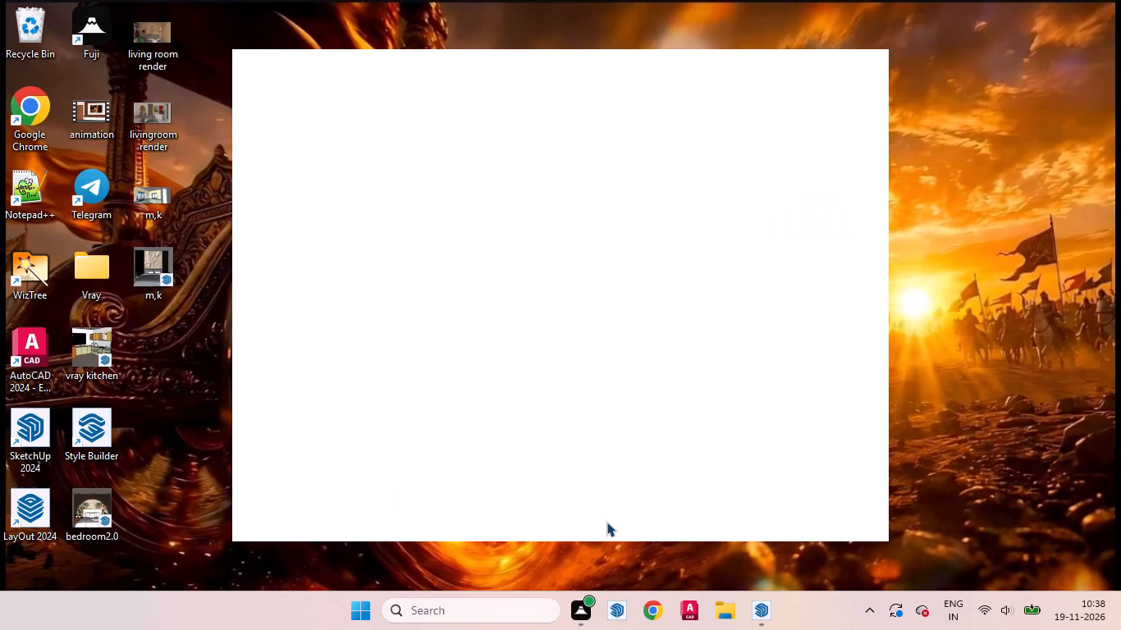
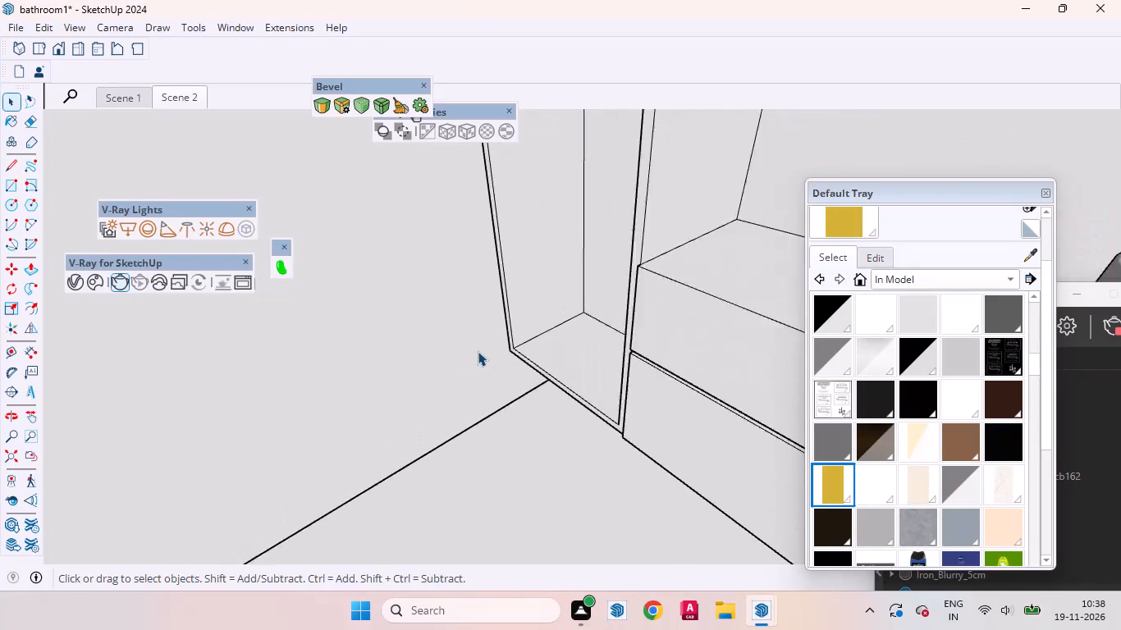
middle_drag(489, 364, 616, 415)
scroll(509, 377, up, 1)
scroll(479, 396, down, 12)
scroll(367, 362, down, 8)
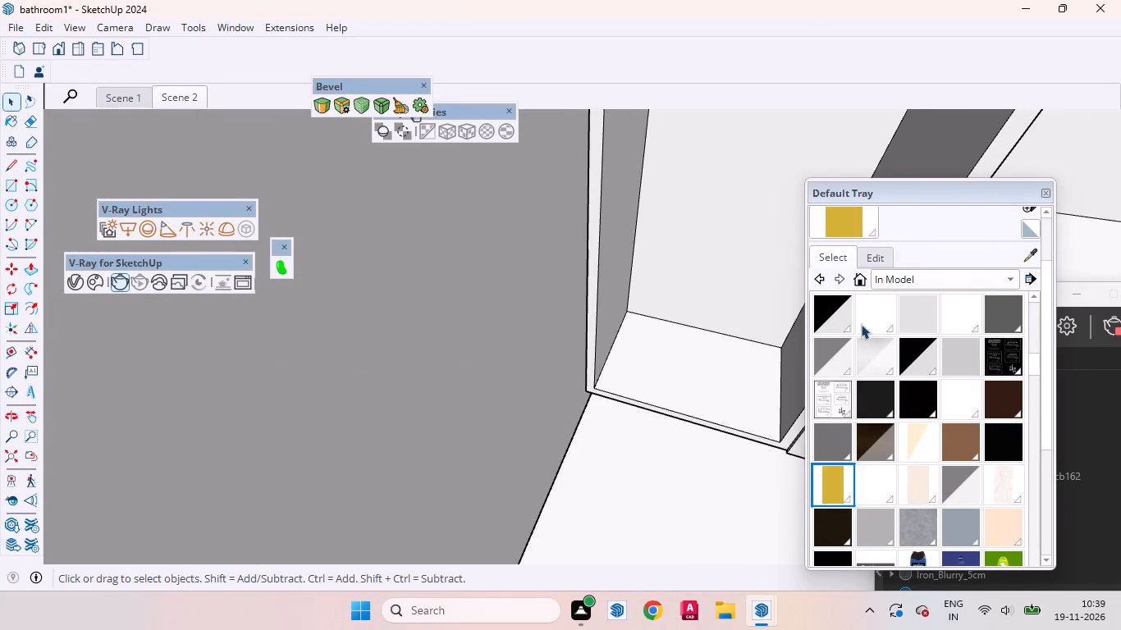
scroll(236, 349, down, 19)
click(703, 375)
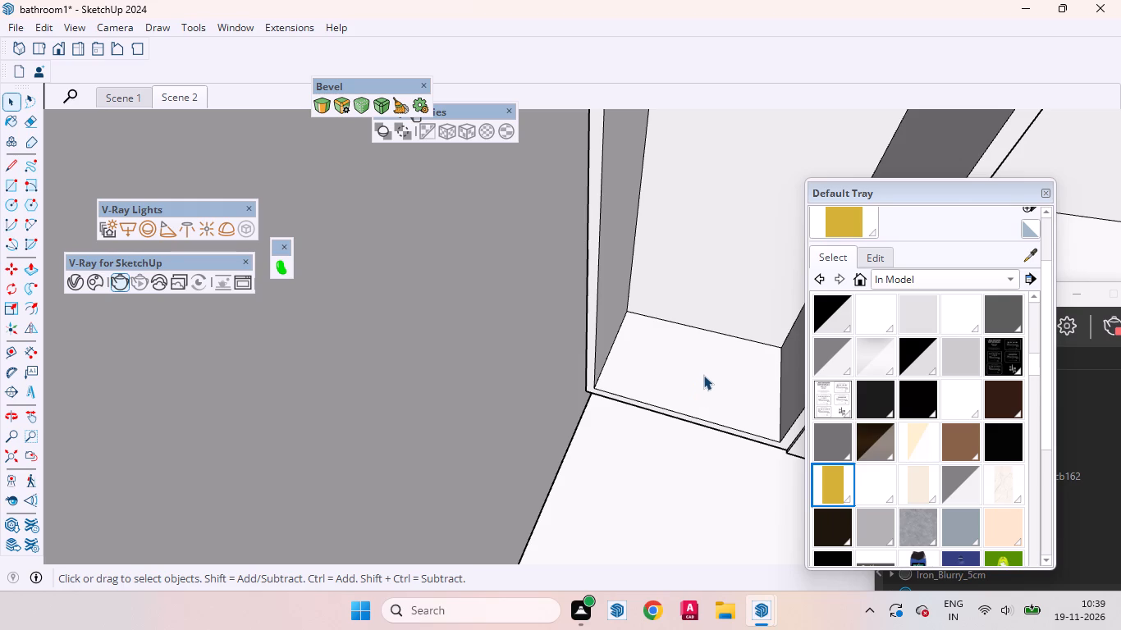
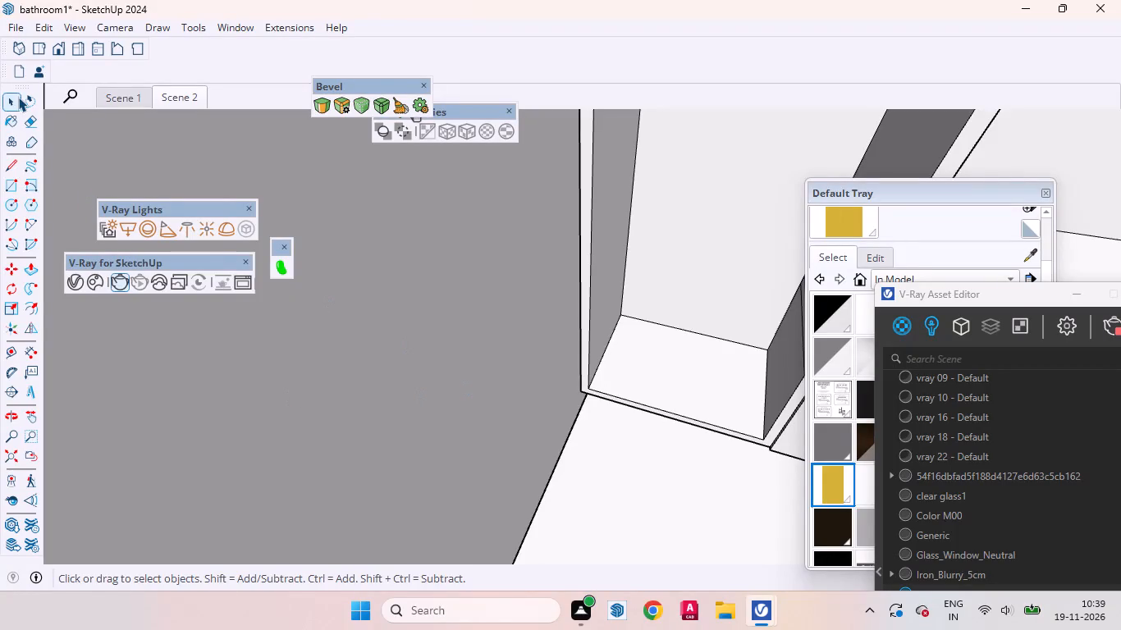
Select the white bottom face inside the recessed niche.
click(18, 97)
middle_drag(574, 386, 453, 350)
click(689, 386)
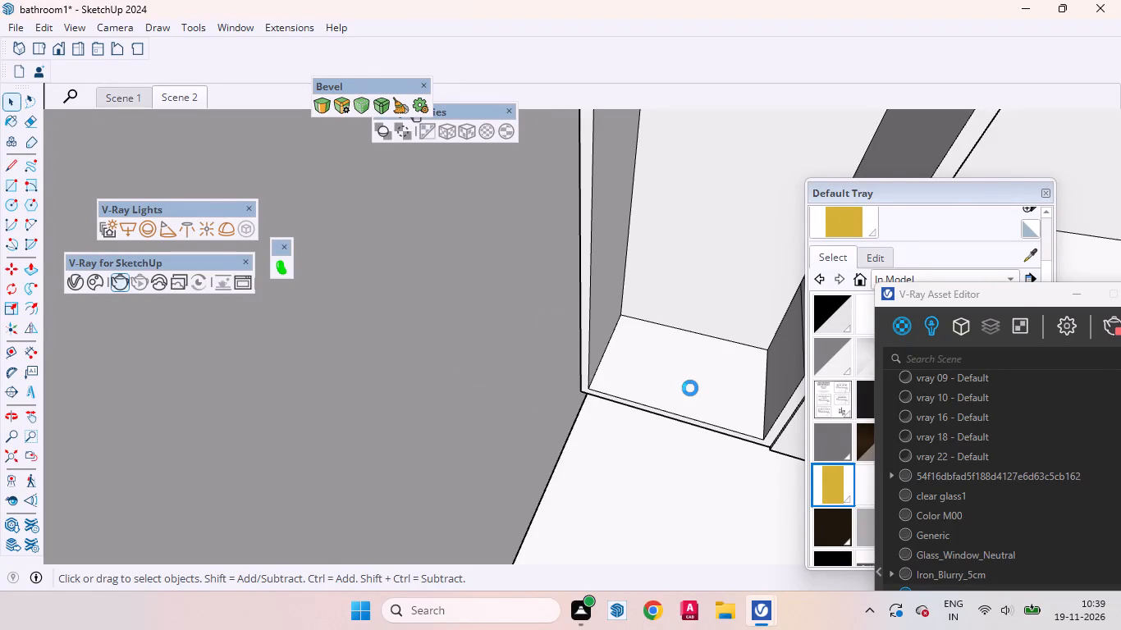
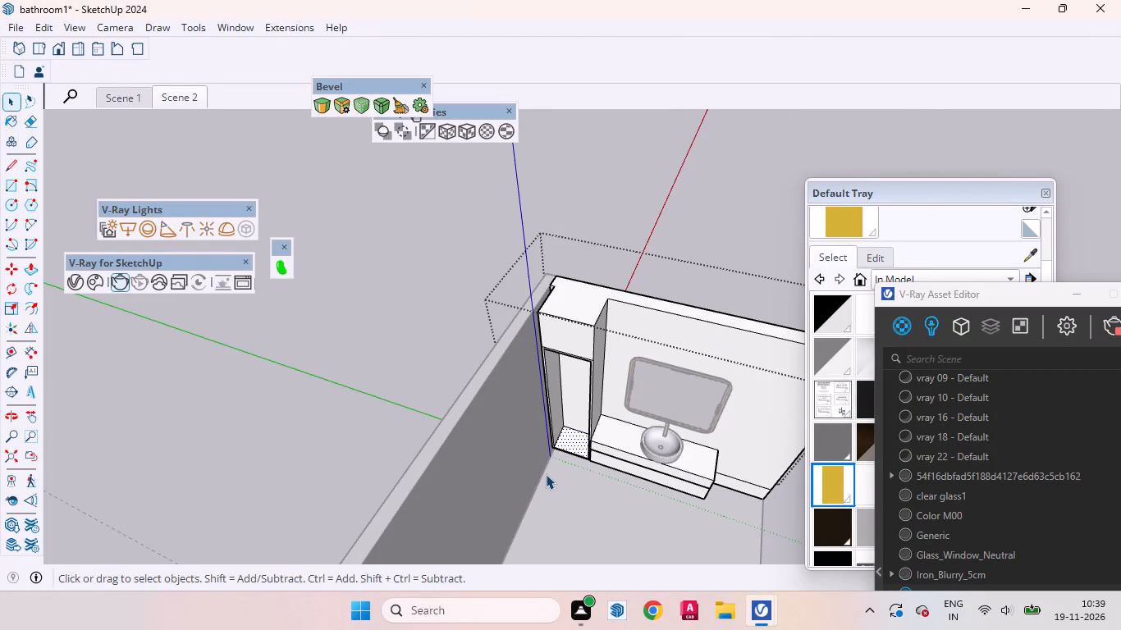
Divide the niche's vertical back corner edge into 6 equal segments.
scroll(549, 427, up, 12)
click(570, 383)
scroll(564, 474, down, 5)
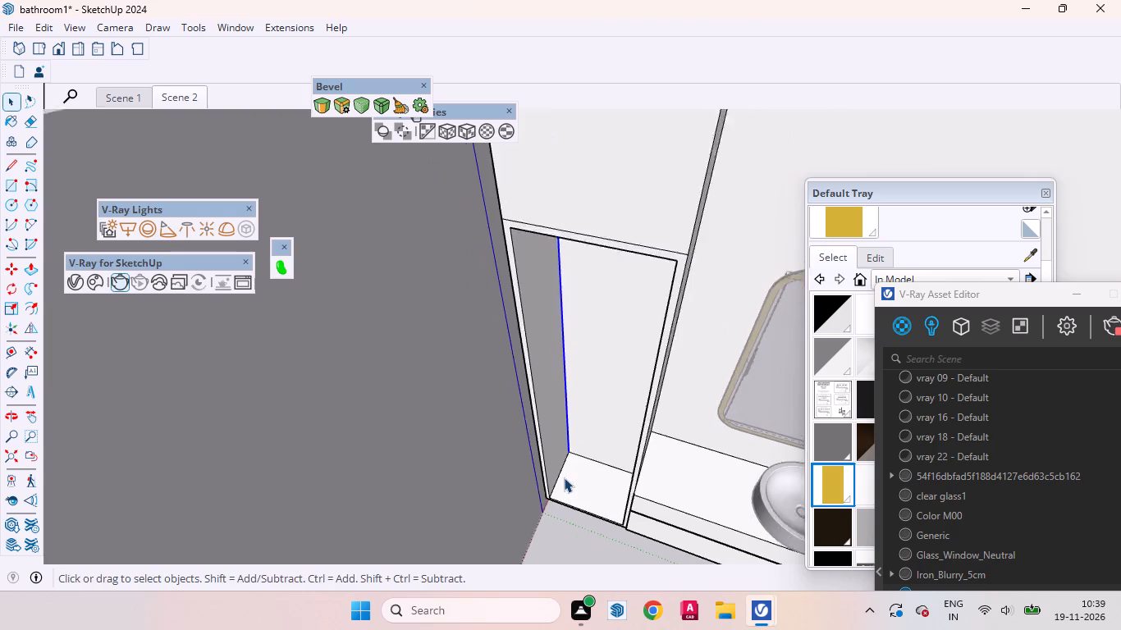
scroll(564, 477, down, 2)
middle_drag(564, 407, 574, 317)
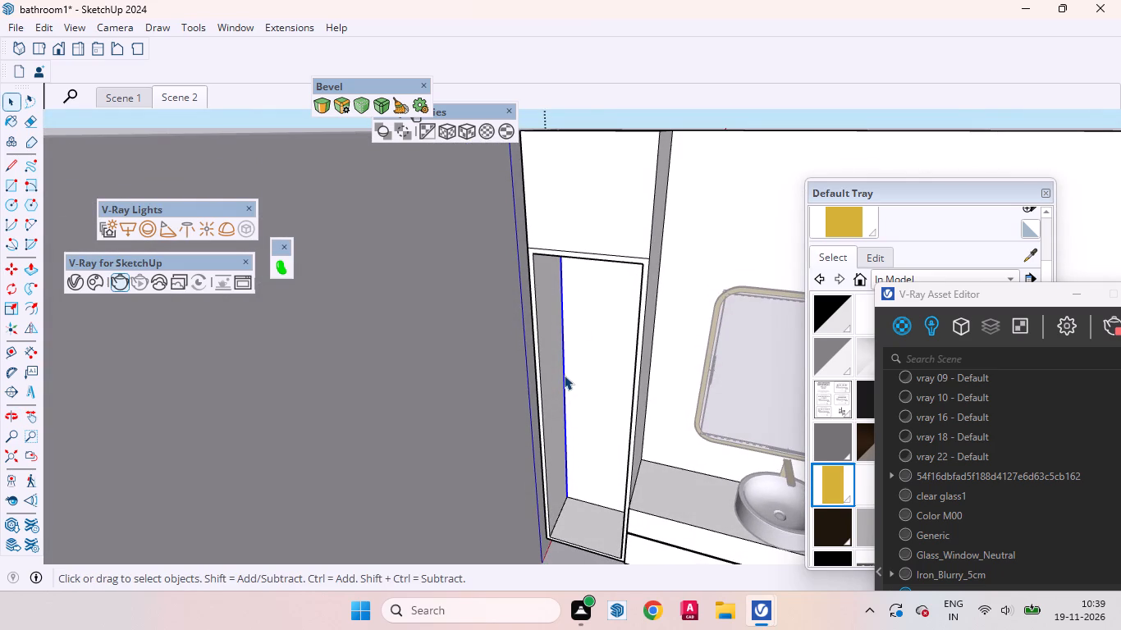
right_click(564, 375)
click(605, 199)
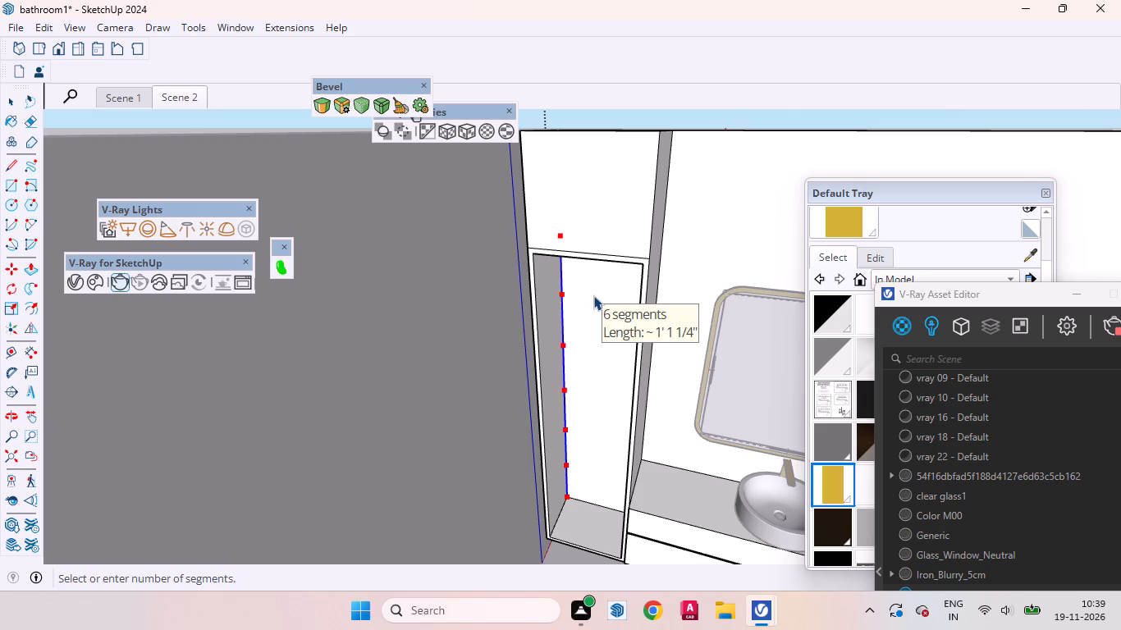
click(593, 295)
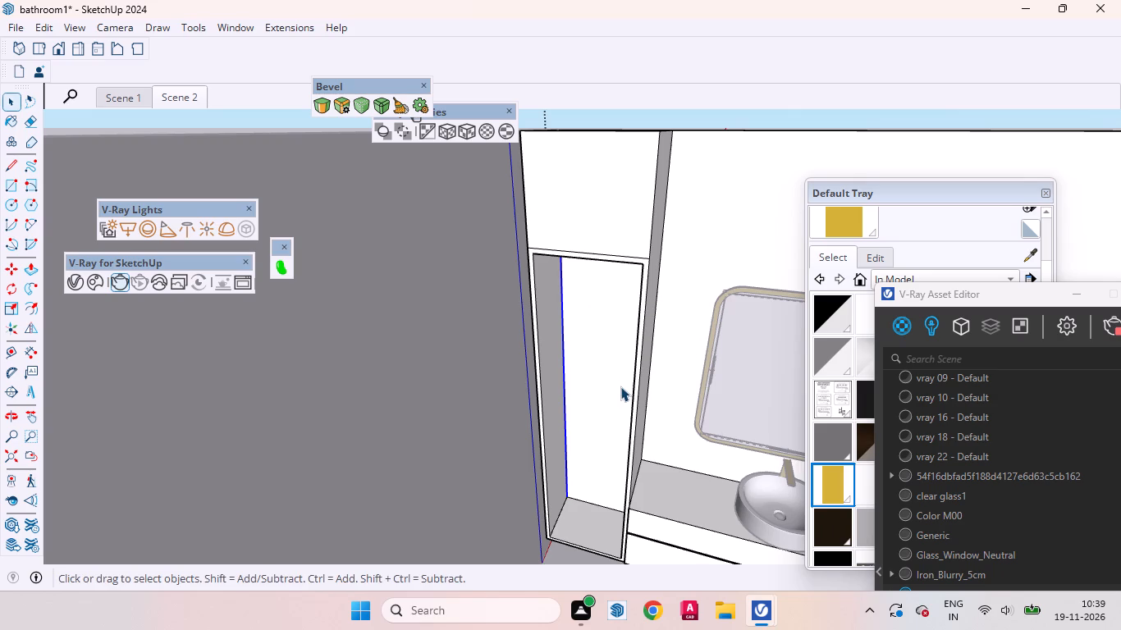
key(space)
Copy the niche's bottom face straight up to the first division point on the back corner edge.
click(598, 537)
key(m)
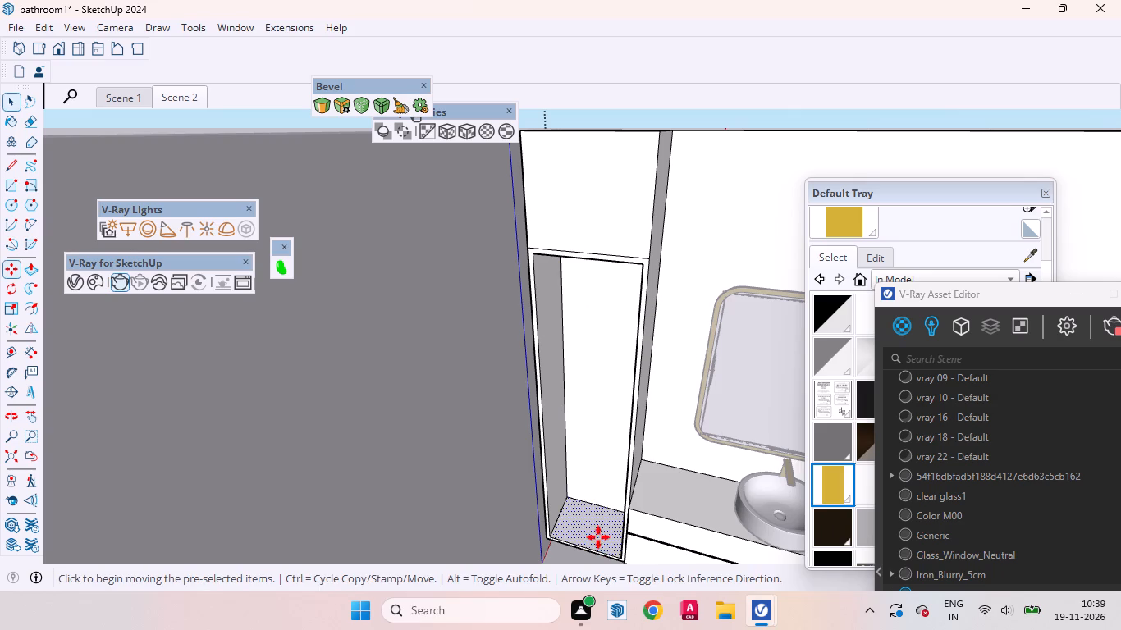
scroll(555, 516, up, 5)
click(574, 491)
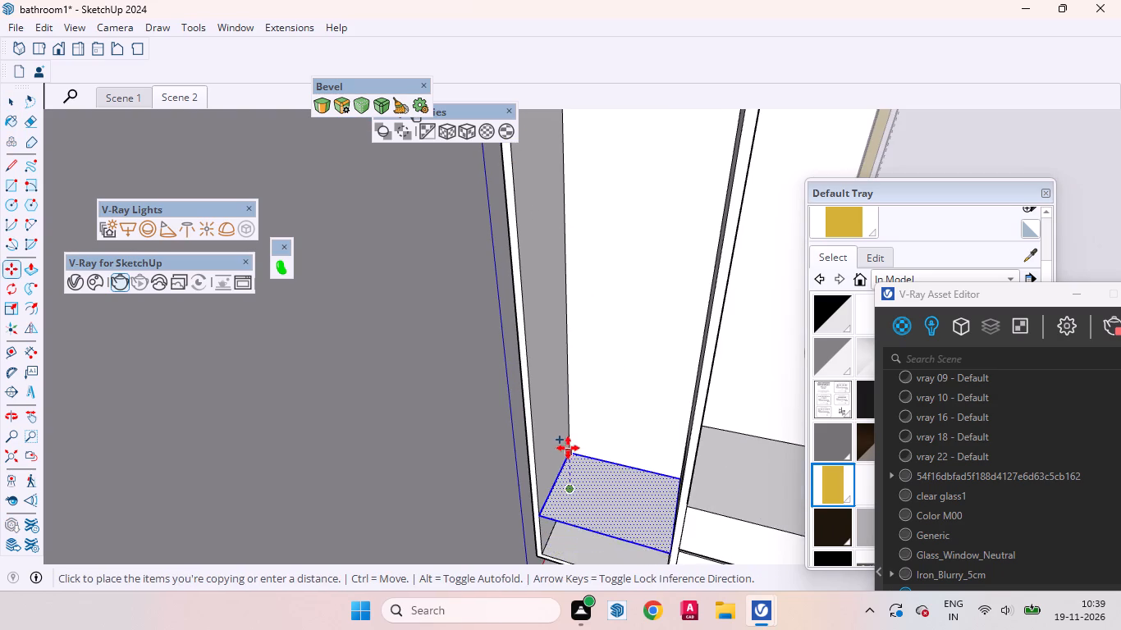
click(568, 431)
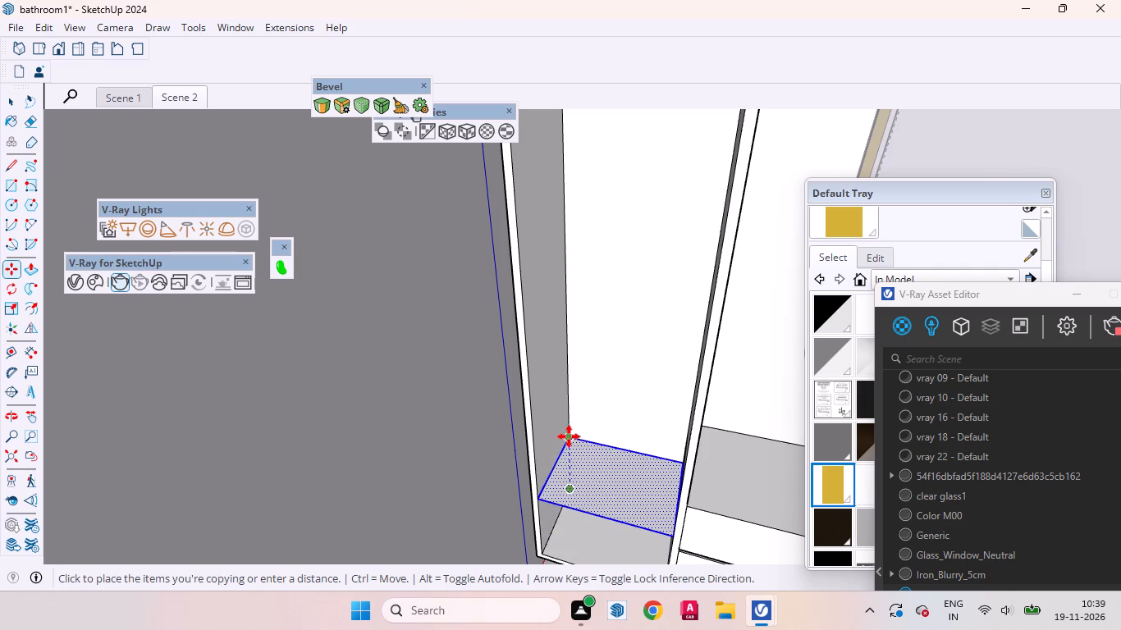
key(space)
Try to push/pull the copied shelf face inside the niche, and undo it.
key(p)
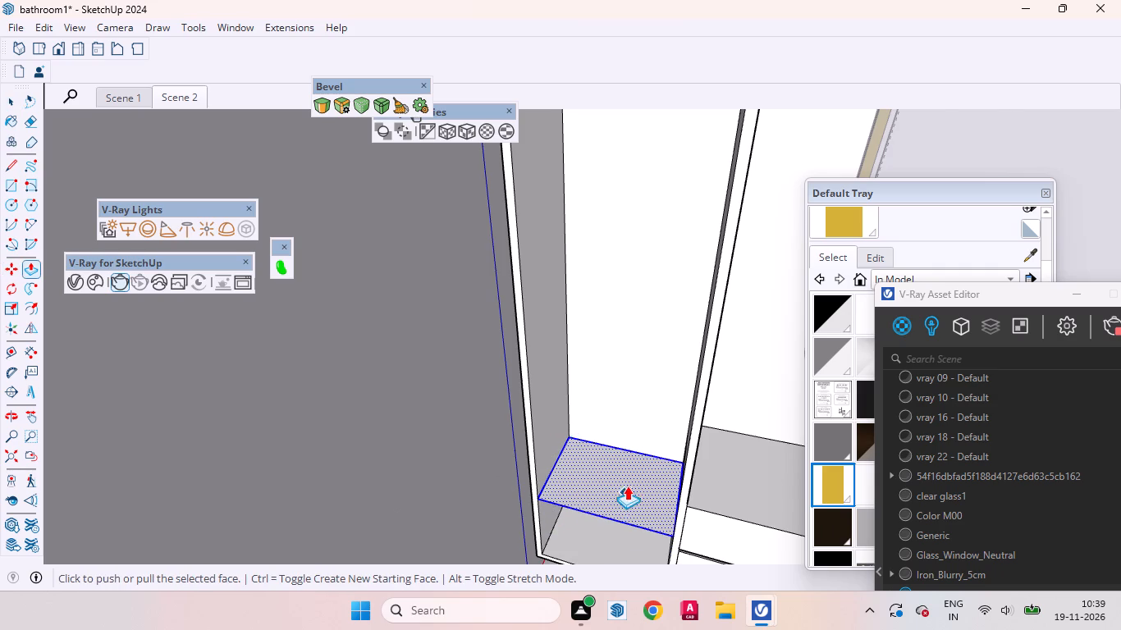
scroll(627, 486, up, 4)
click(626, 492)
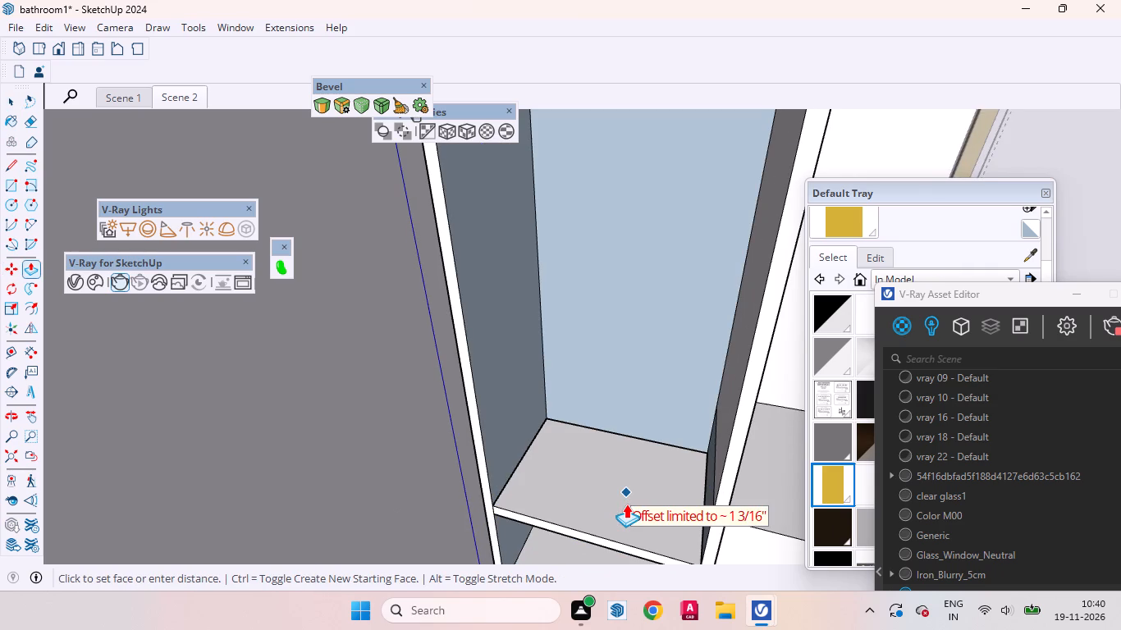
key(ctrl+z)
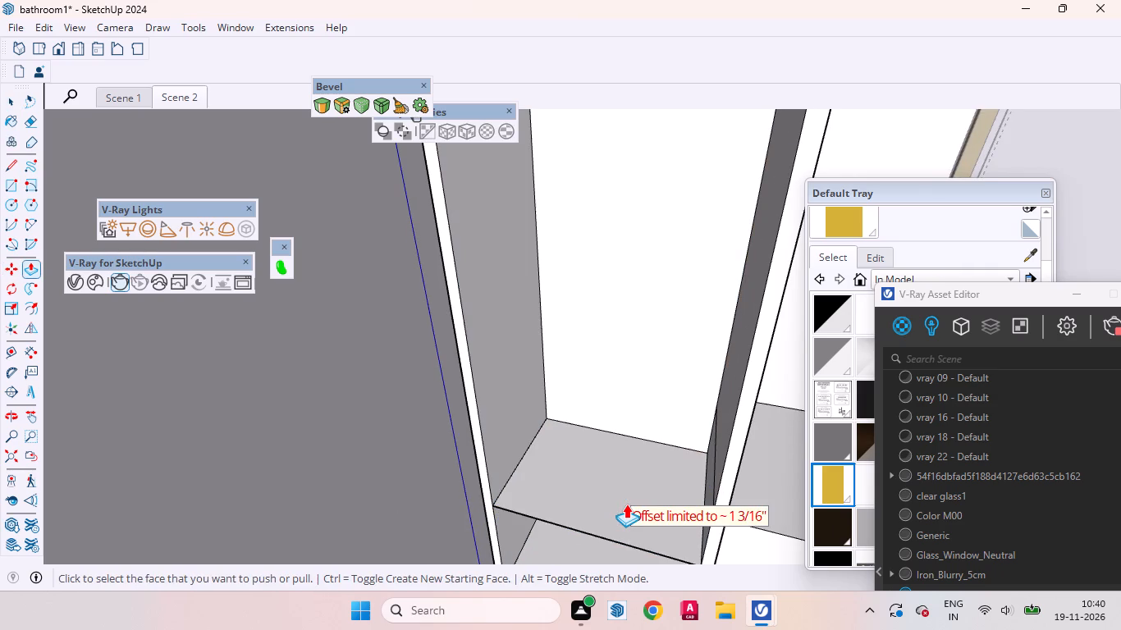
Make a group from the copied shelf face and its bounding edges.
key(space)
triple_click(593, 497)
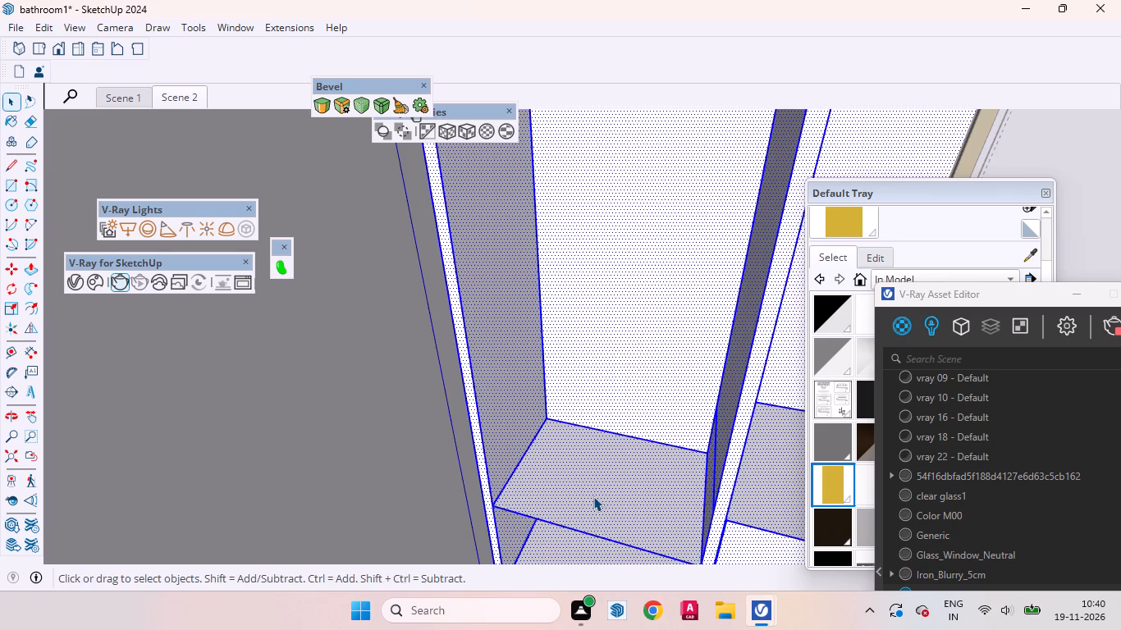
double_click(593, 496)
right_click(593, 496)
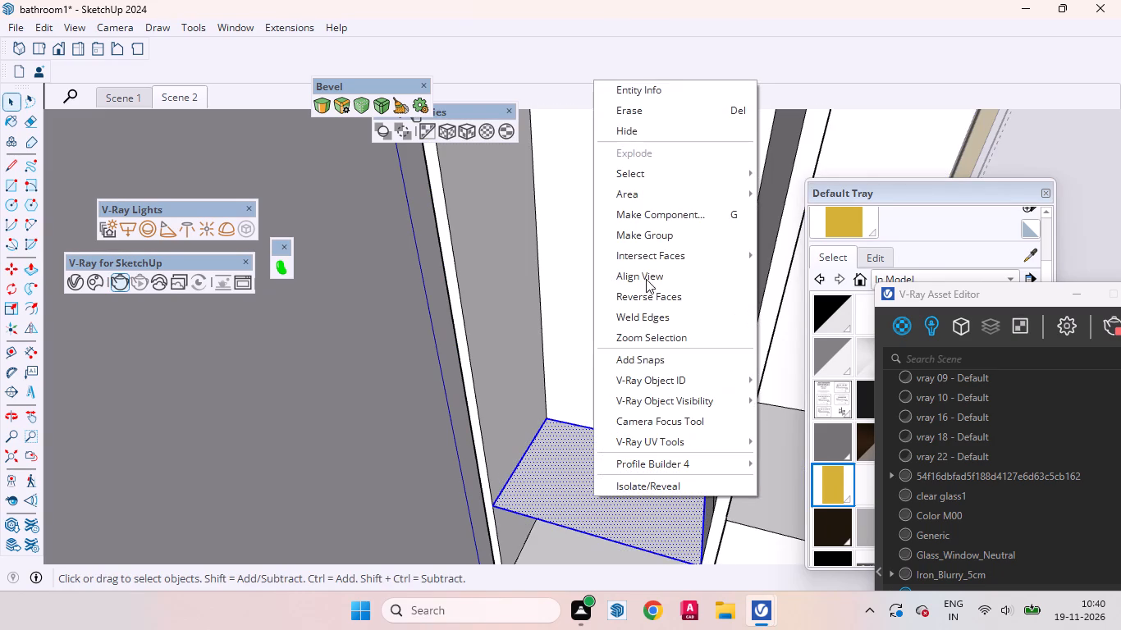
click(645, 234)
Give the grouped shelf face a thickness of 18 mm with Push/Pull and close the group.
triple_click(595, 491)
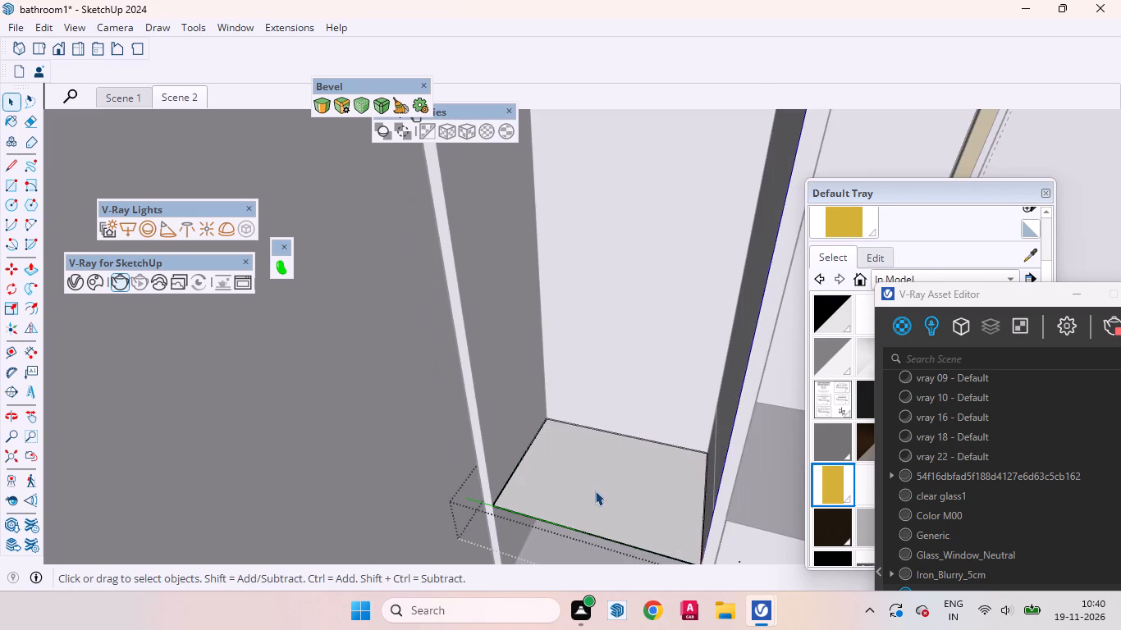
key(p)
click(599, 486)
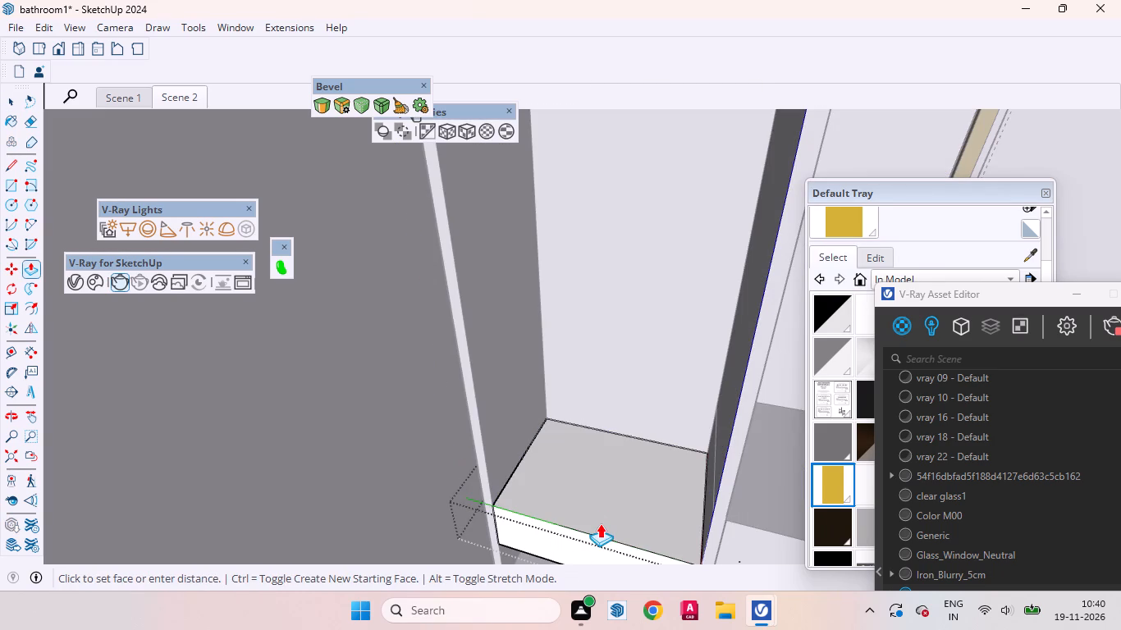
text(18mm)
key(Return)
key(space)
scroll(472, 452, down, 1)
scroll(472, 454, up, 1)
scroll(472, 462, down, 5)
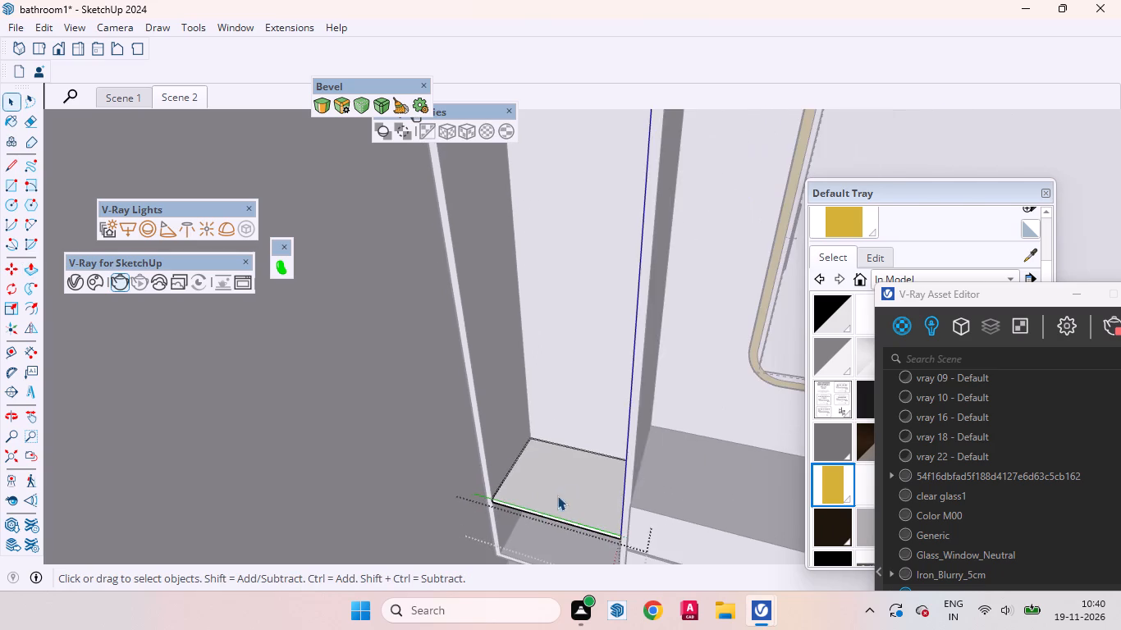
scroll(494, 522, down, 12)
click(653, 262)
Copy the shelf group up to the next division point and array it as 4 evenly spaced copies up the niche.
scroll(538, 460, up, 3)
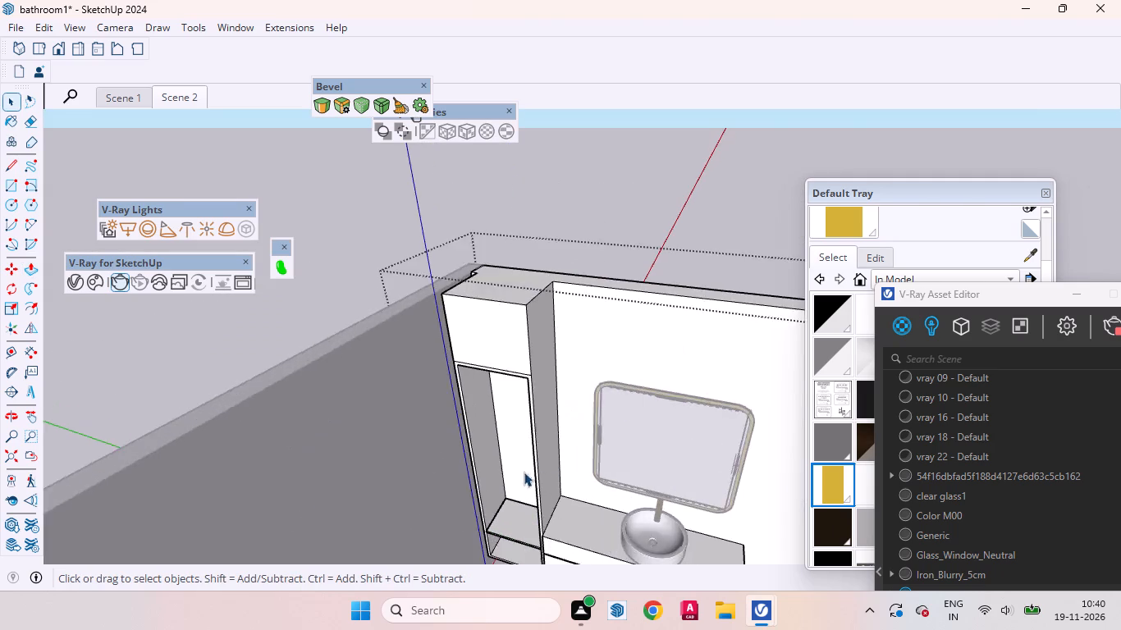
scroll(524, 472, up, 7)
click(519, 524)
key(m)
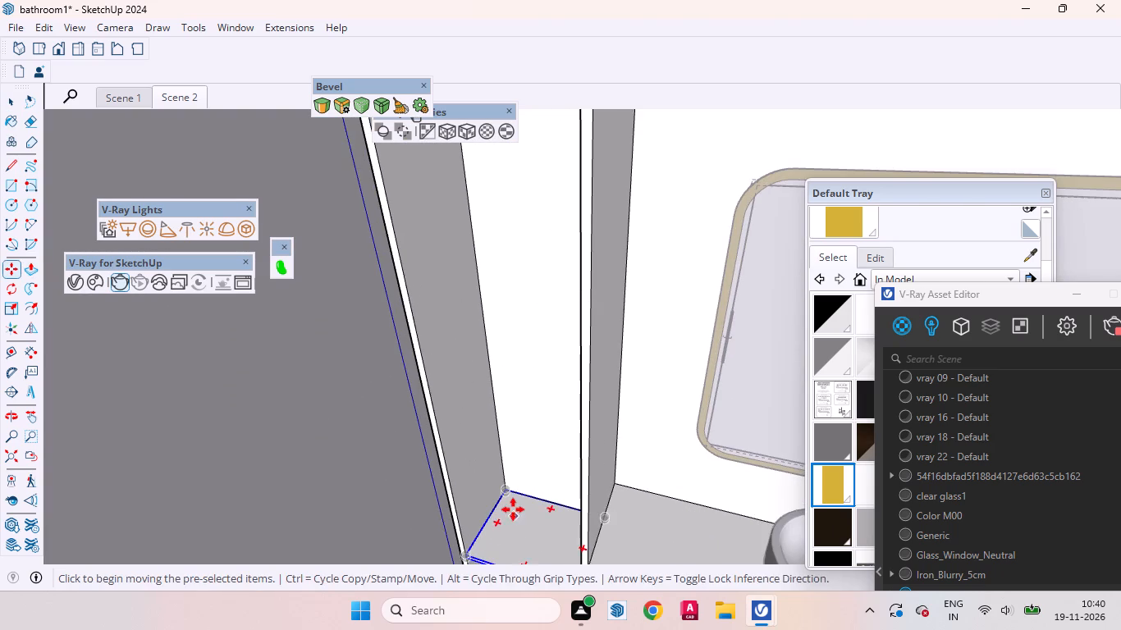
scroll(513, 509, up, 4)
click(503, 483)
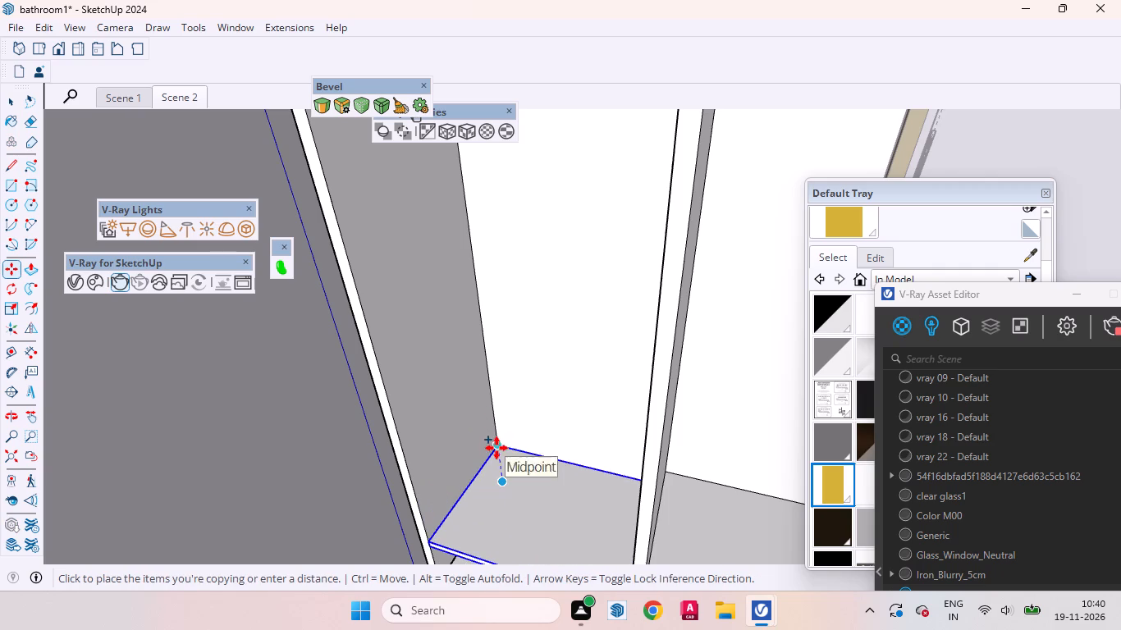
click(496, 409)
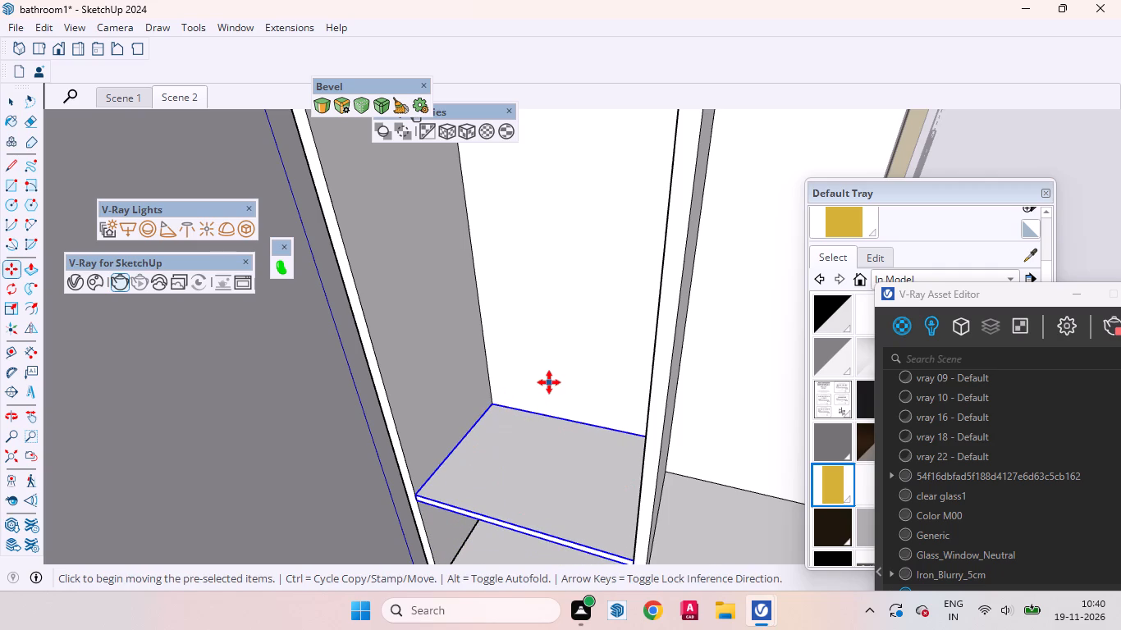
text(*4)
key(Return)
key(space)
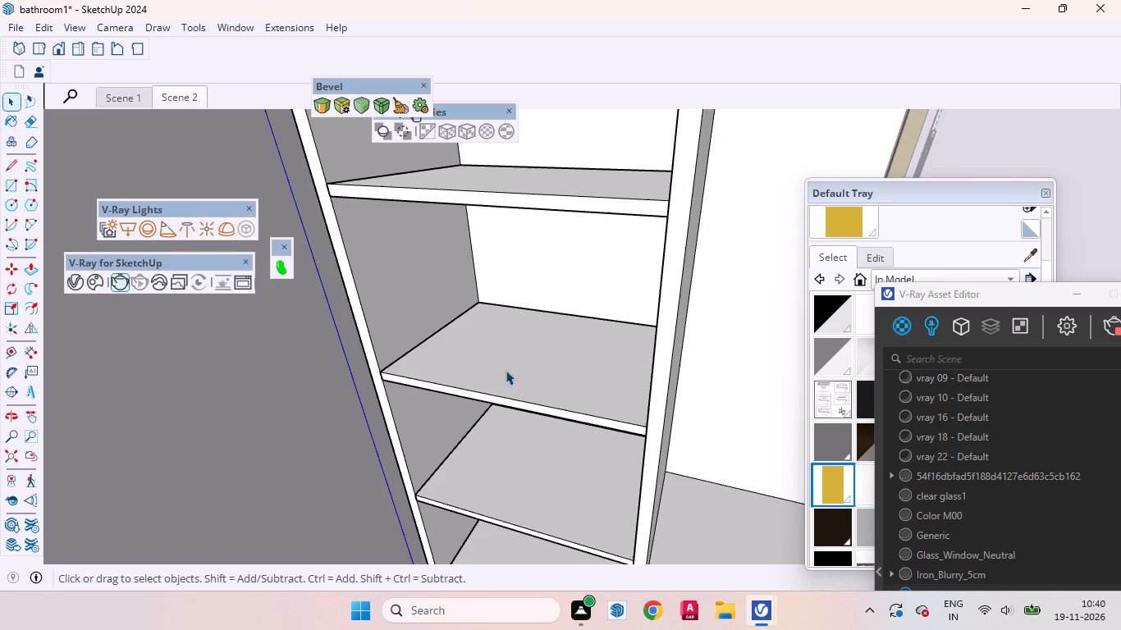
Open the room's wall group for editing and place a vertical guide 5' from the free end of the wall beside the shelf niche.
scroll(501, 386, down, 15)
middle_drag(496, 413, 387, 379)
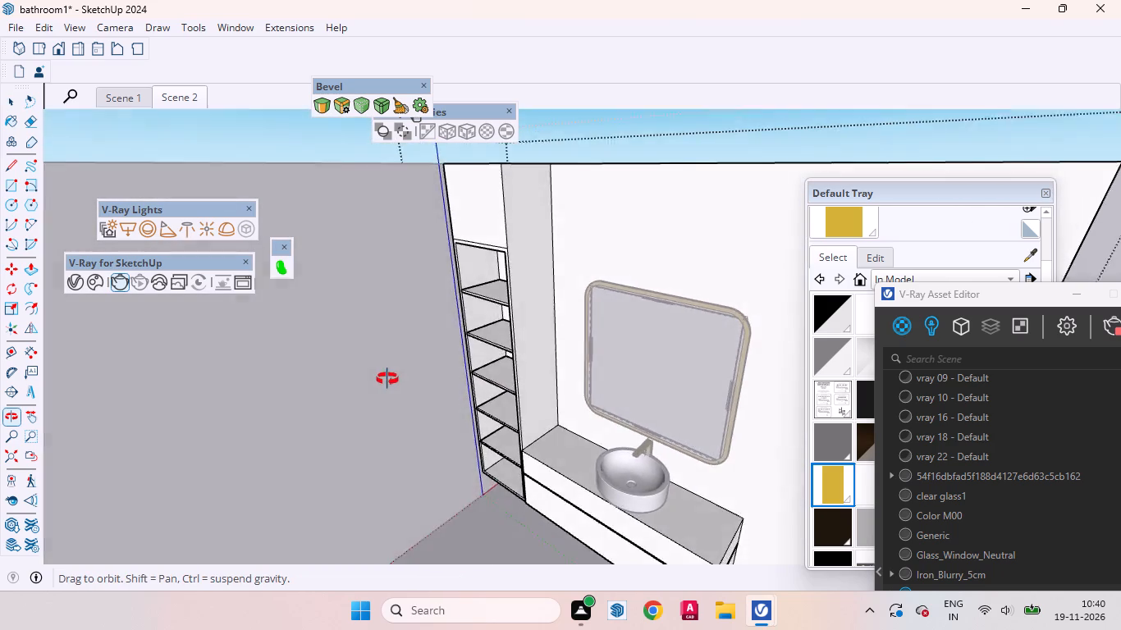
middle_drag(387, 379, 354, 246)
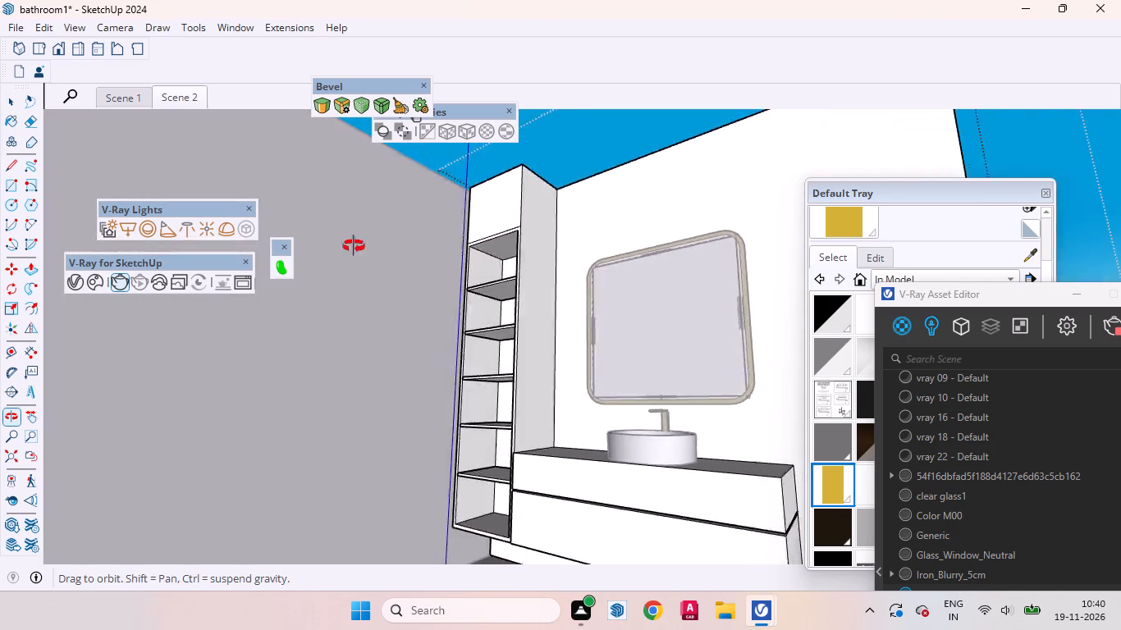
middle_drag(354, 246, 320, 365)
scroll(490, 425, up, 3)
scroll(490, 425, down, 9)
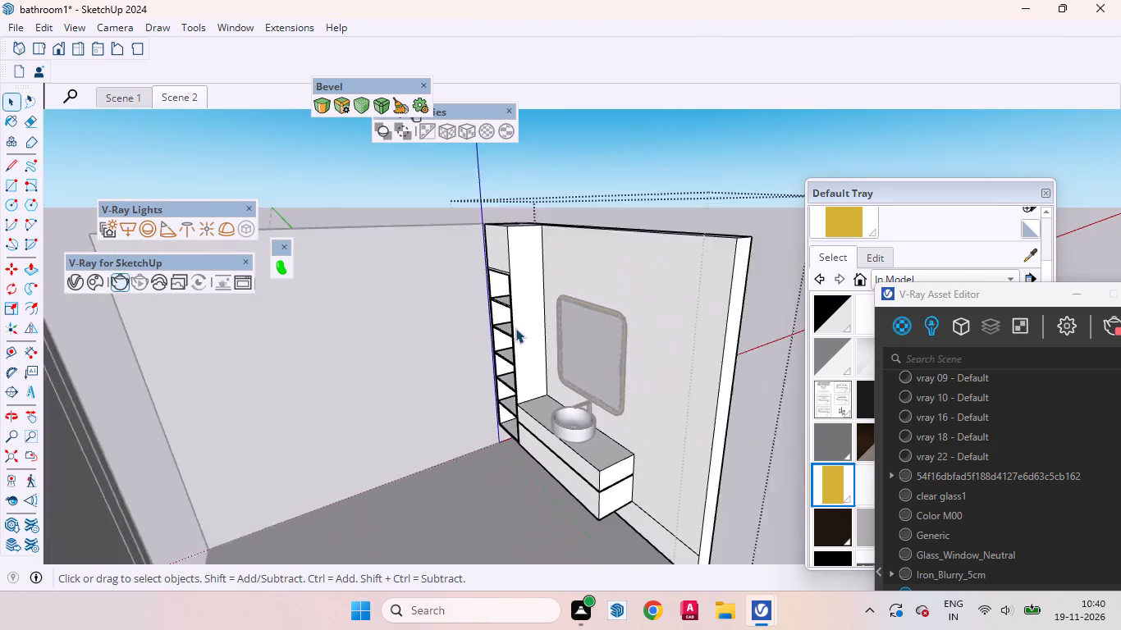
scroll(515, 328, down, 5)
double_click(717, 407)
scroll(515, 409, up, 3)
middle_drag(556, 414, 414, 394)
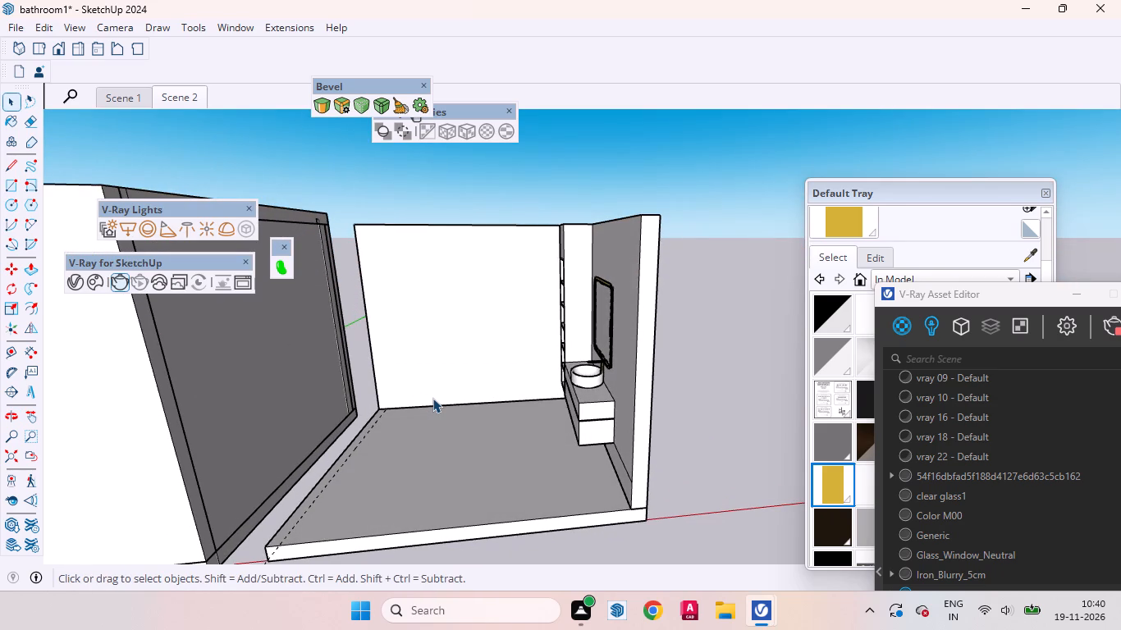
scroll(465, 299, up, 1)
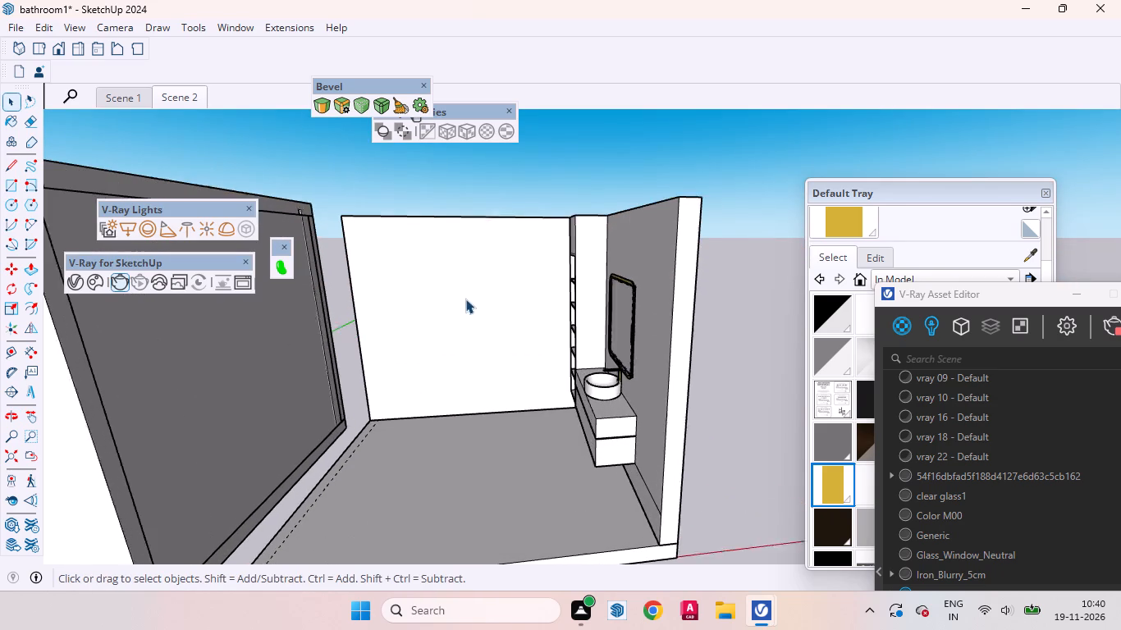
scroll(465, 299, up, 1)
scroll(554, 410, down, 3)
middle_drag(515, 426, 490, 360)
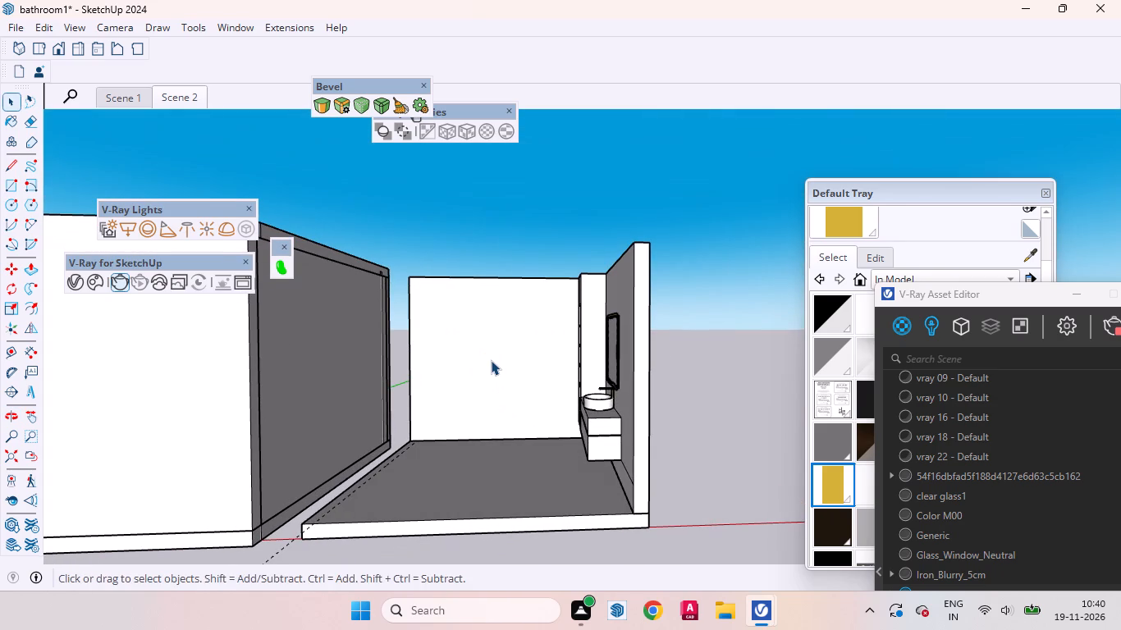
key(t)
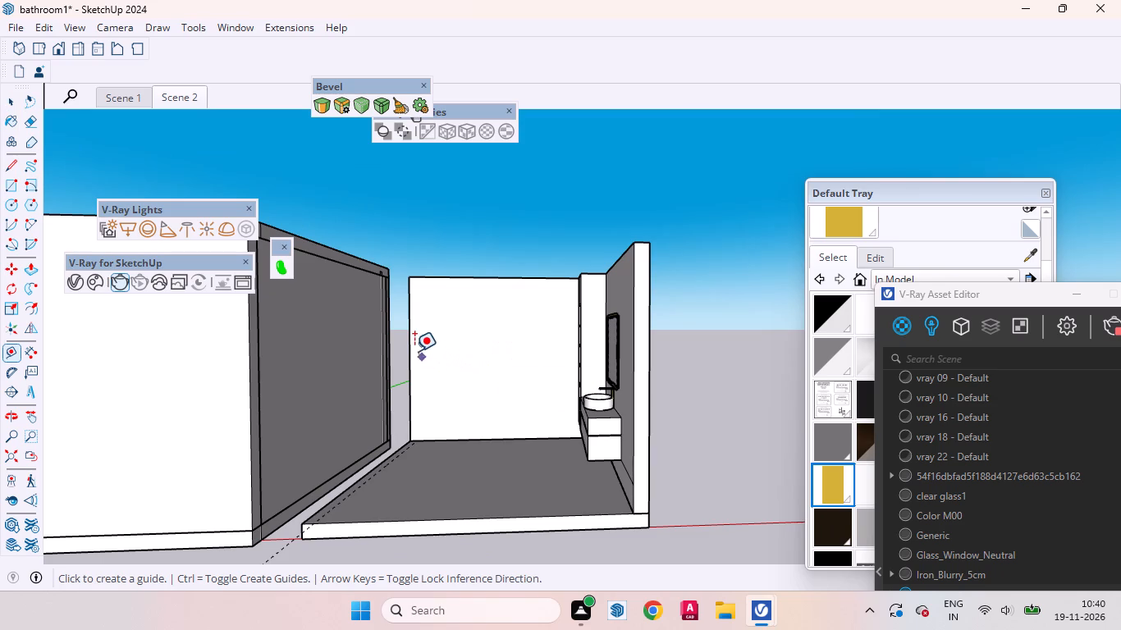
click(412, 350)
text(5')
key(Return)
key(space)
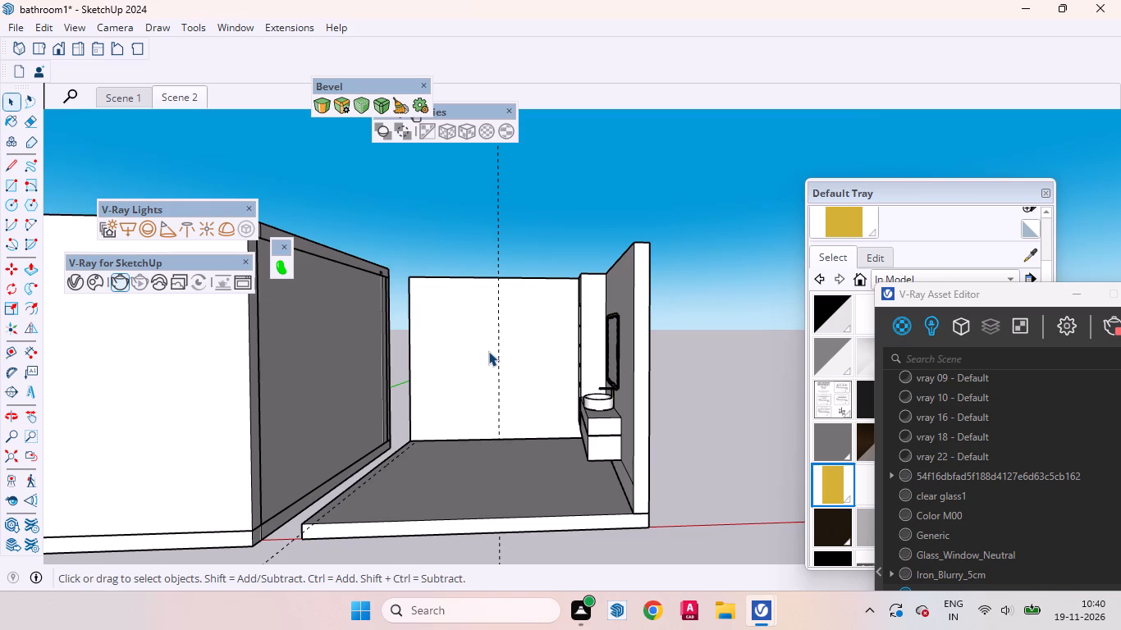
Place a second vertical guide about 4' 5" from the existing vertical guide, close to the shelf niche on the same wall.
scroll(669, 454, down, 7)
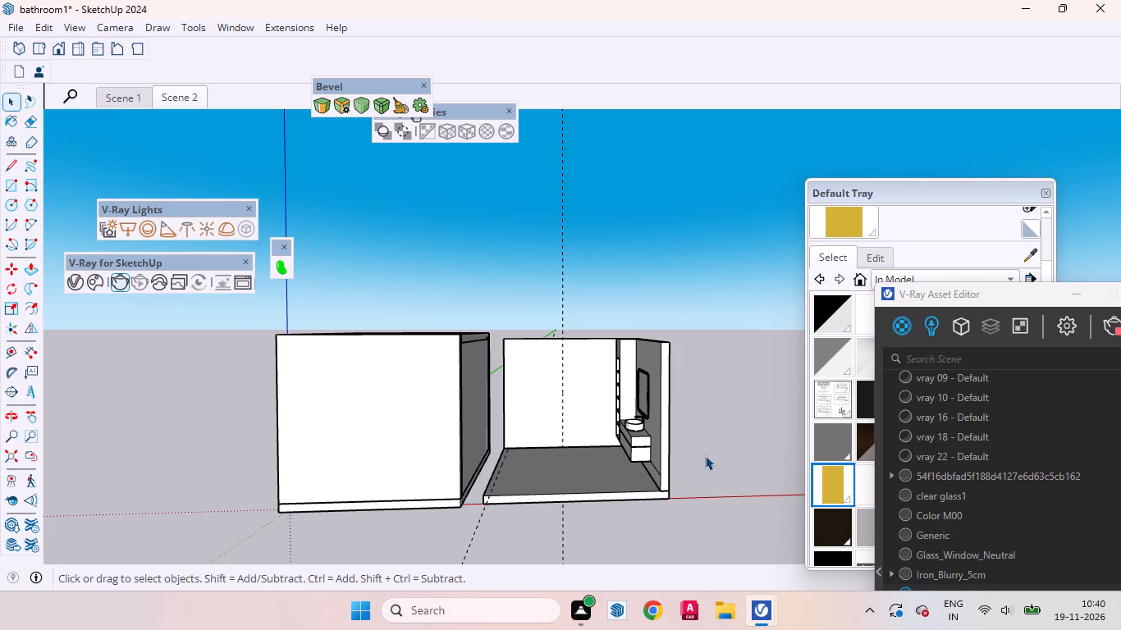
scroll(587, 390, up, 6)
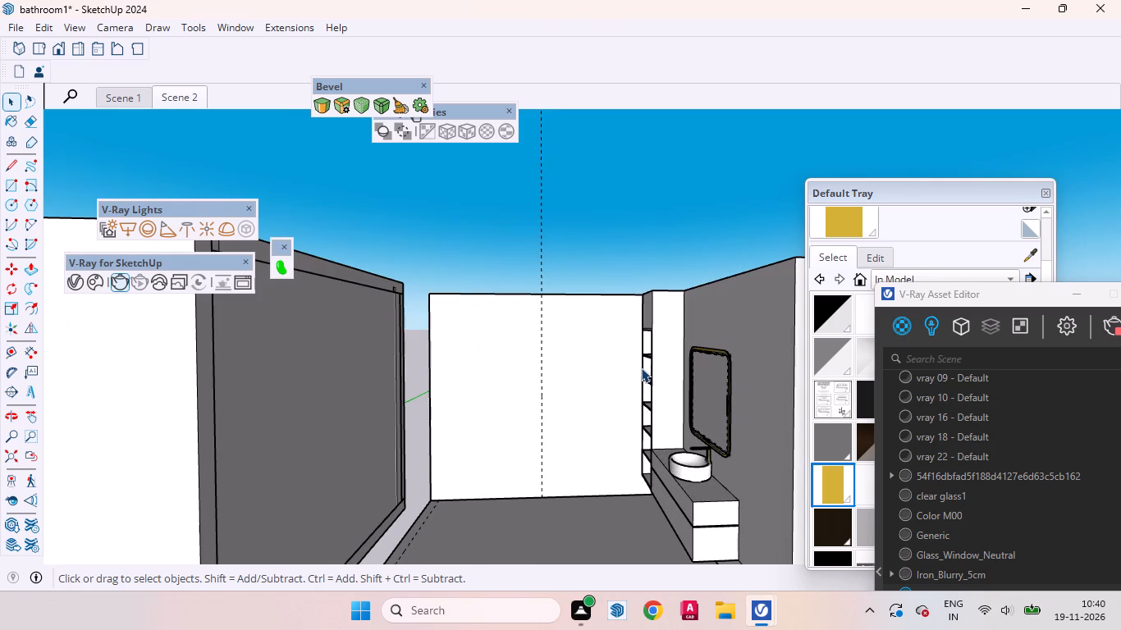
scroll(629, 312, up, 5)
middle_drag(646, 312, 603, 598)
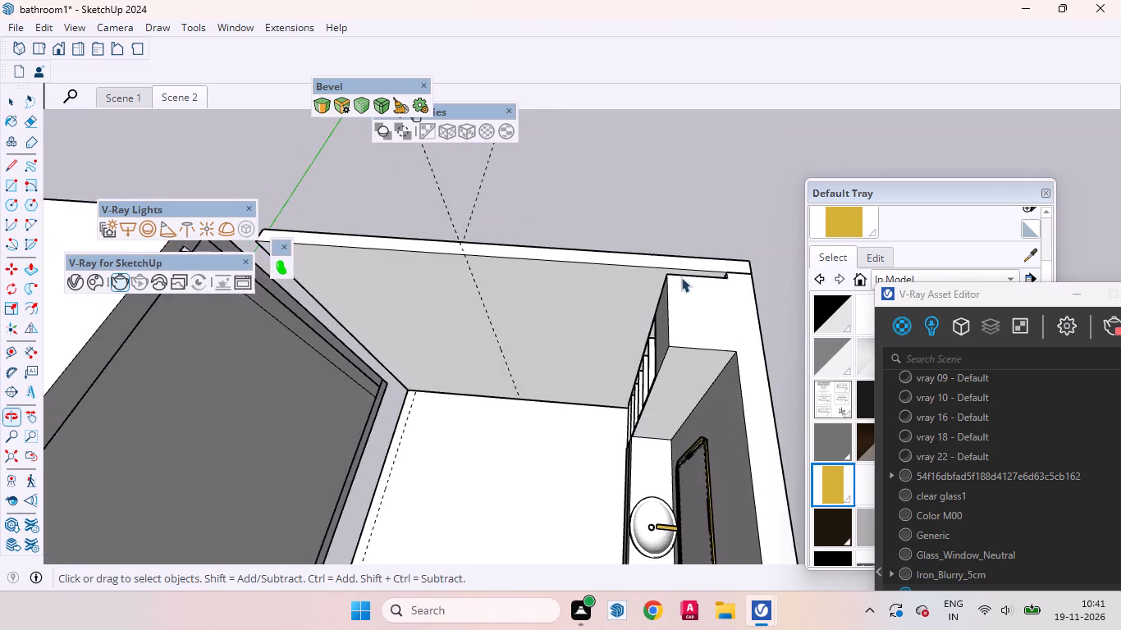
scroll(702, 199, up, 7)
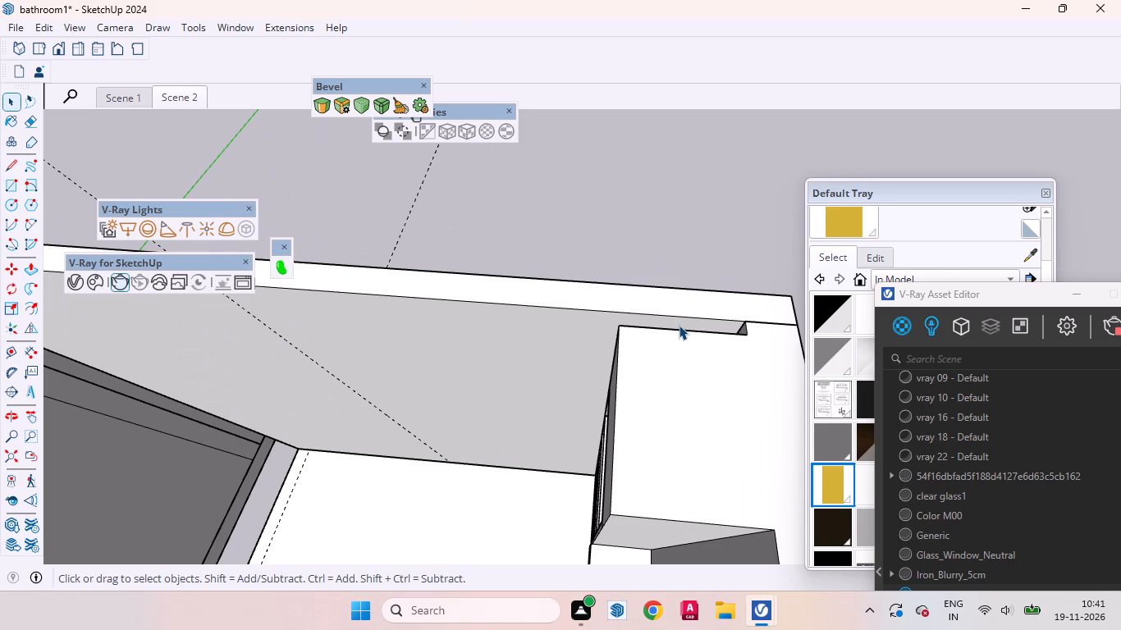
key(t)
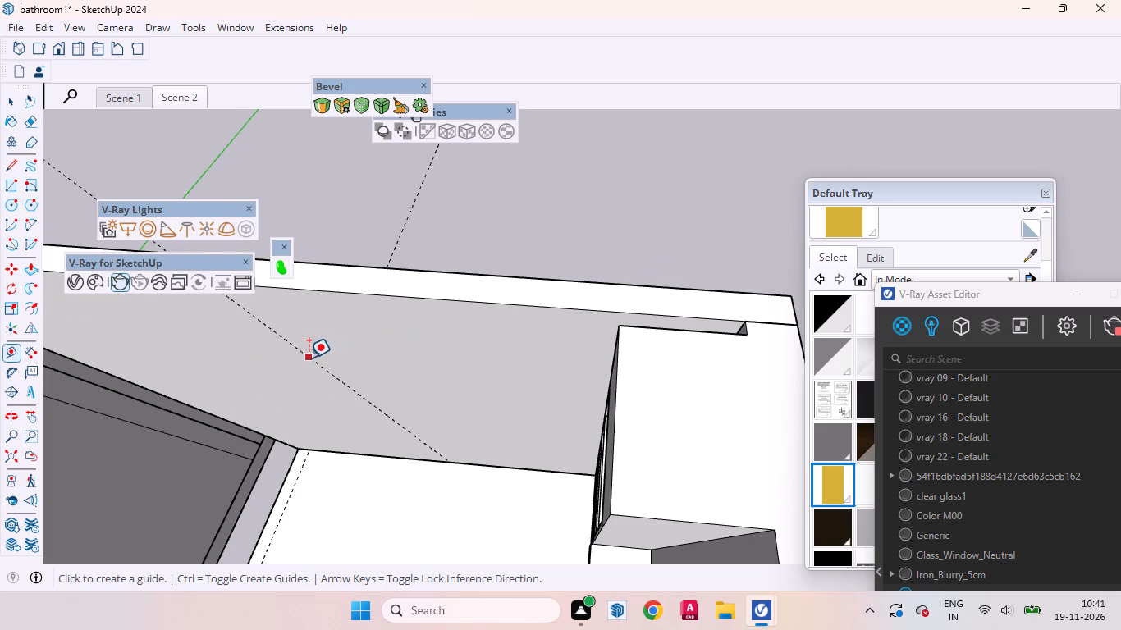
click(309, 358)
middle_drag(432, 363, 556, 139)
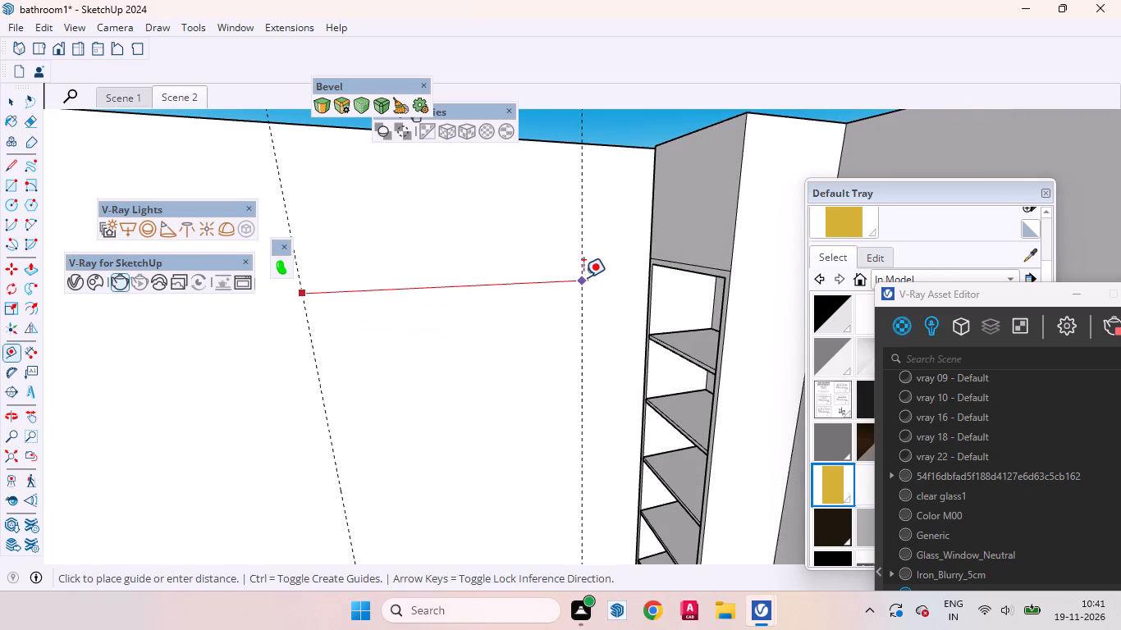
middle_drag(593, 273, 461, 334)
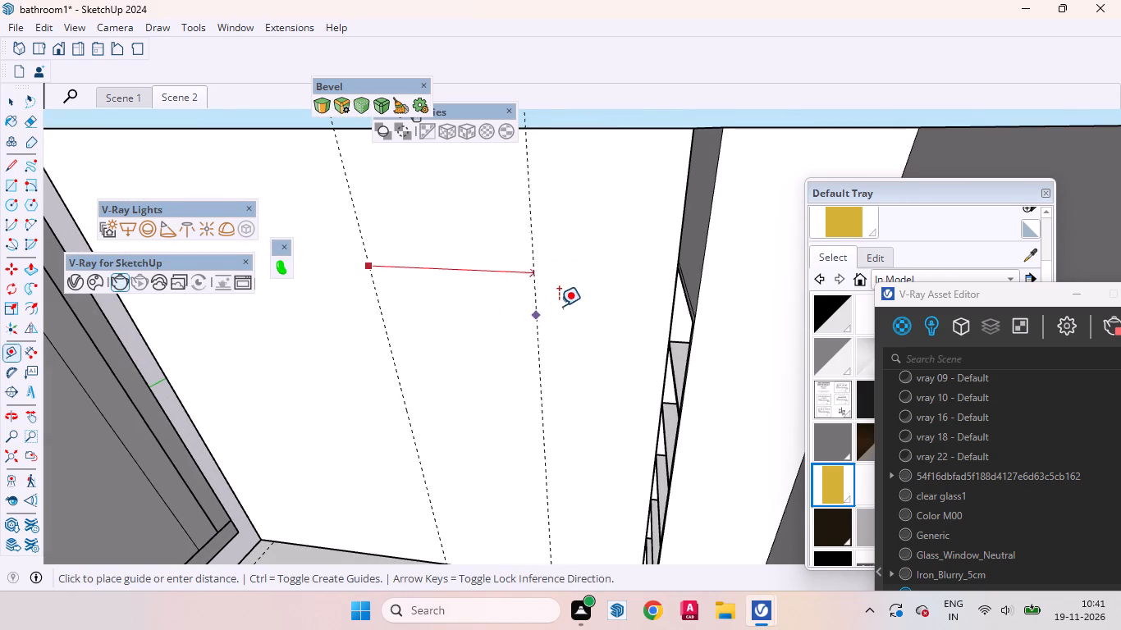
click(661, 285)
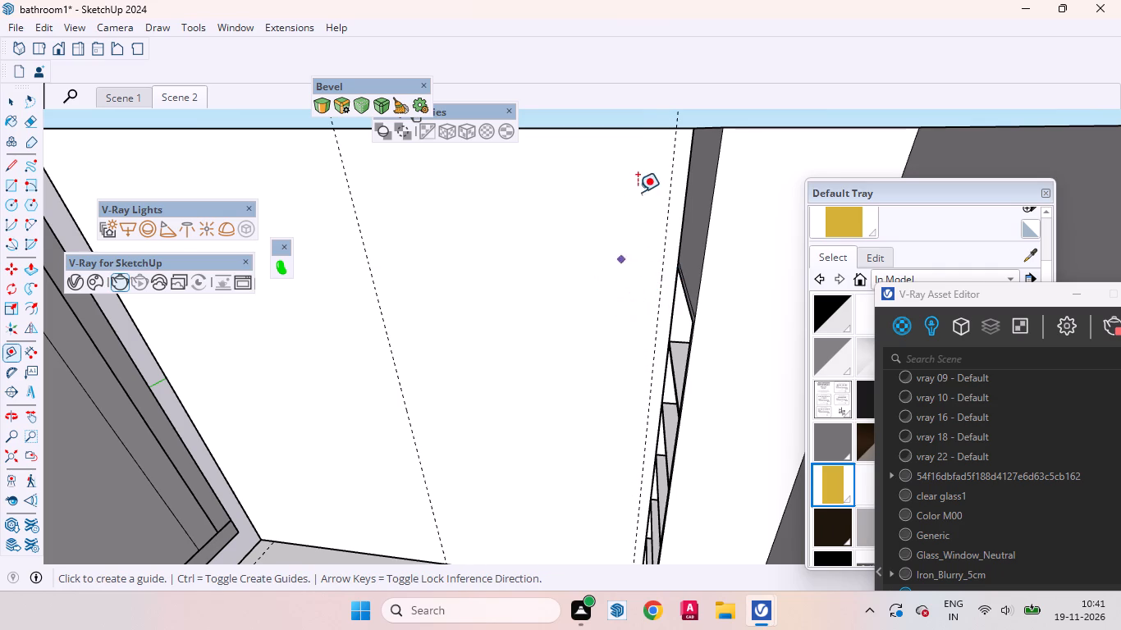
Place a horizontal guide across the wall at about mid-height, offset upward from the wall's floor edge.
scroll(641, 184, down, 9)
scroll(628, 189, up, 1)
scroll(629, 192, down, 1)
middle_drag(597, 300, 618, 235)
scroll(570, 422, up, 6)
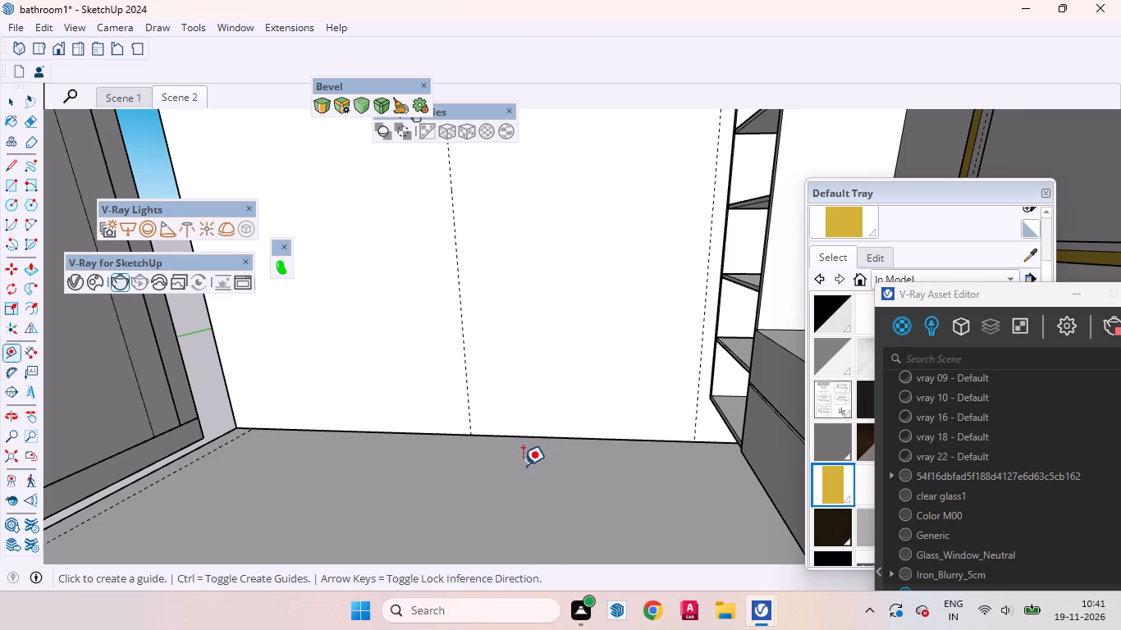
click(531, 436)
scroll(492, 358, down, 7)
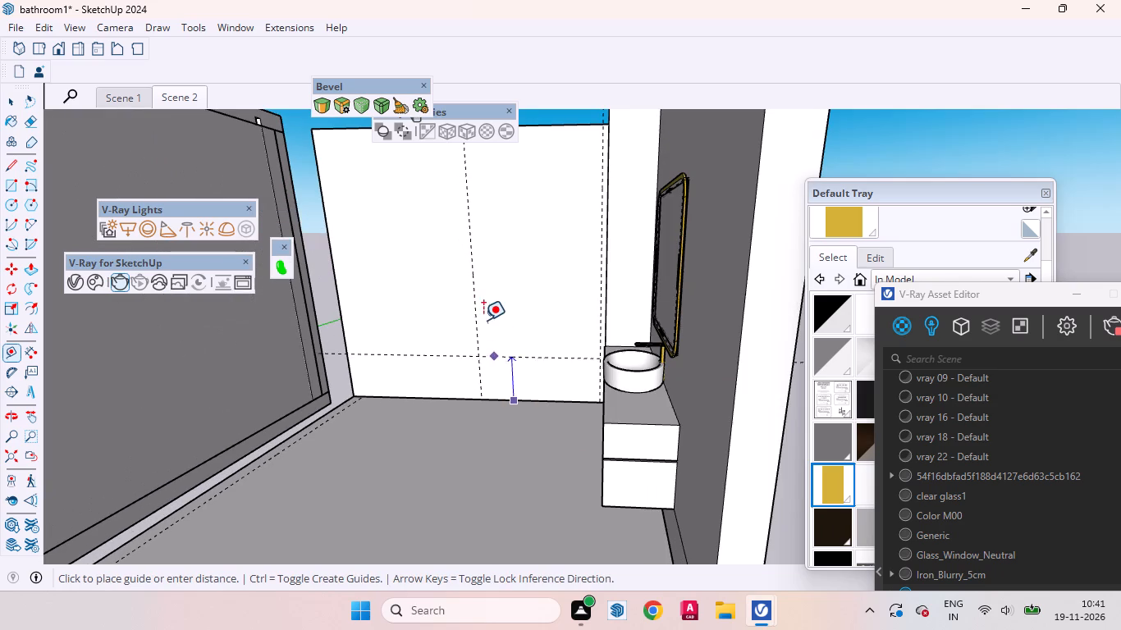
click(476, 267)
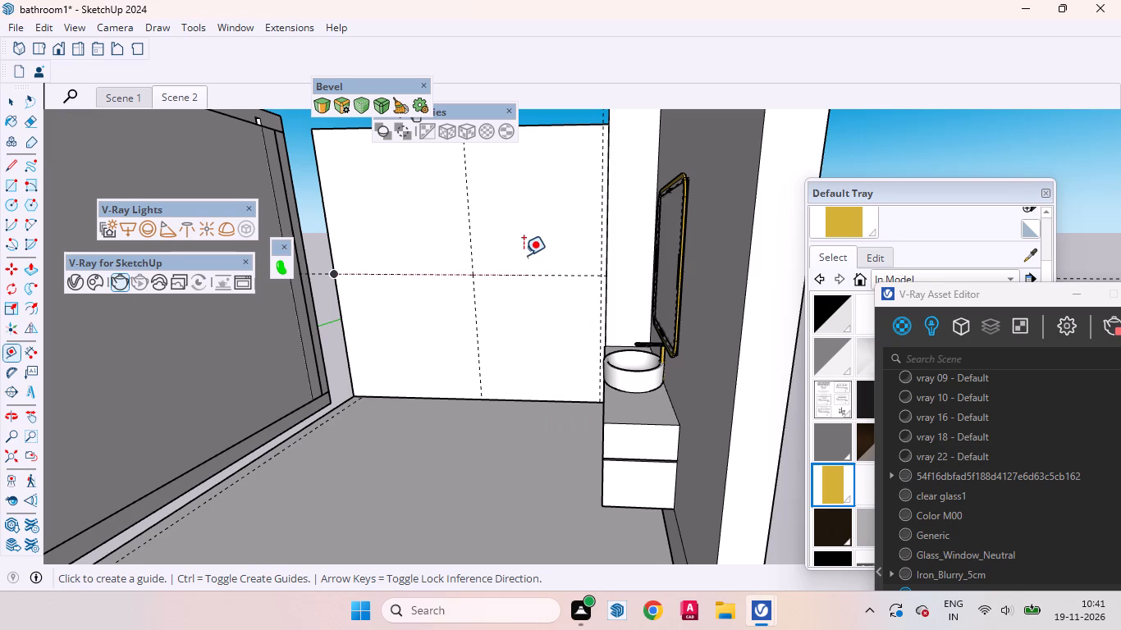
Add two horizontal guides to the wall, one 6" above and one 6" below the mid-height guide.
click(534, 274)
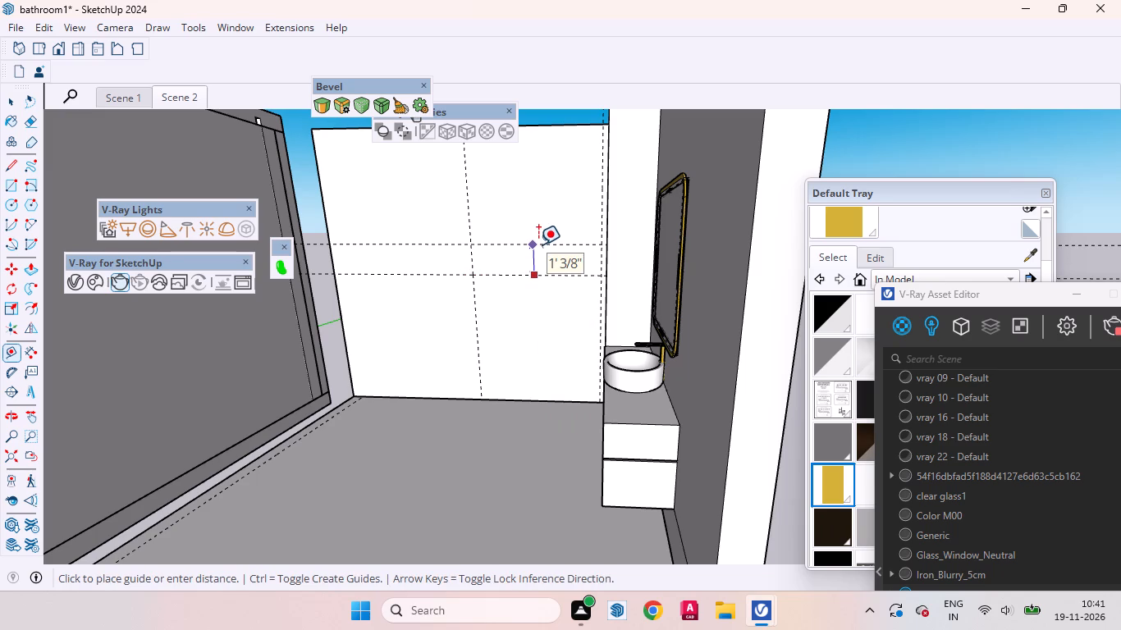
key(6)
key(Return)
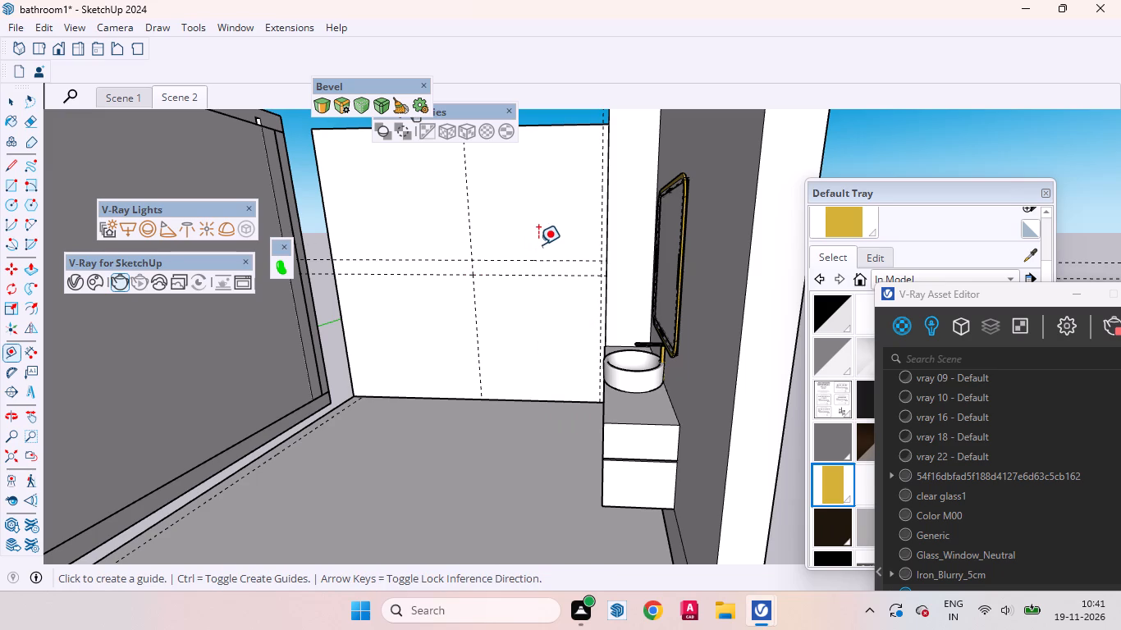
click(528, 275)
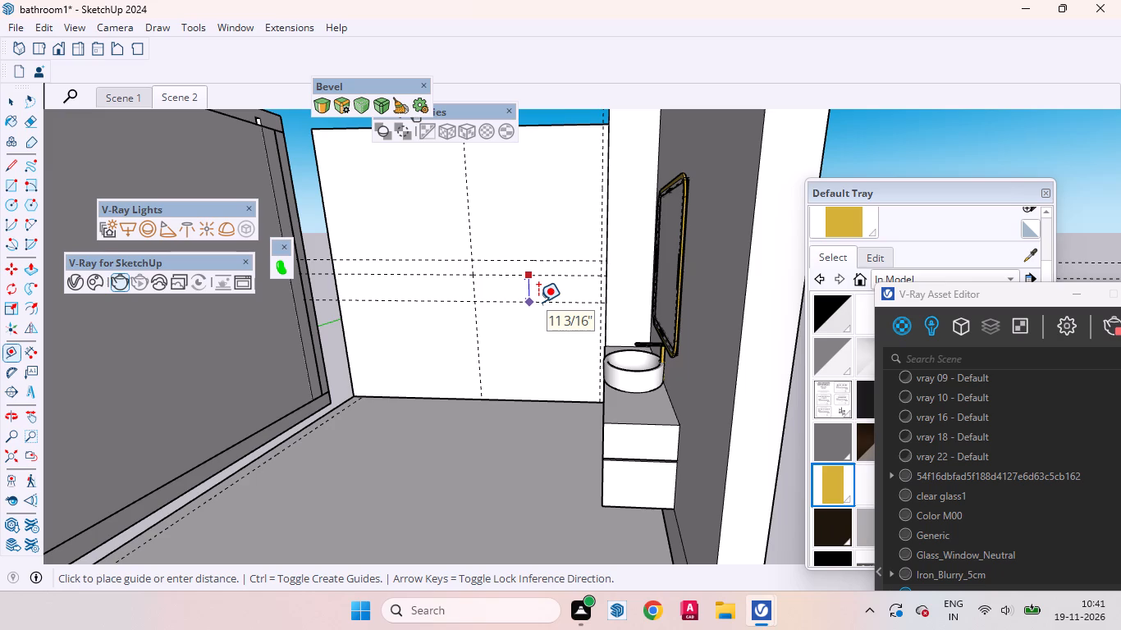
key(6)
key(Return)
key(space)
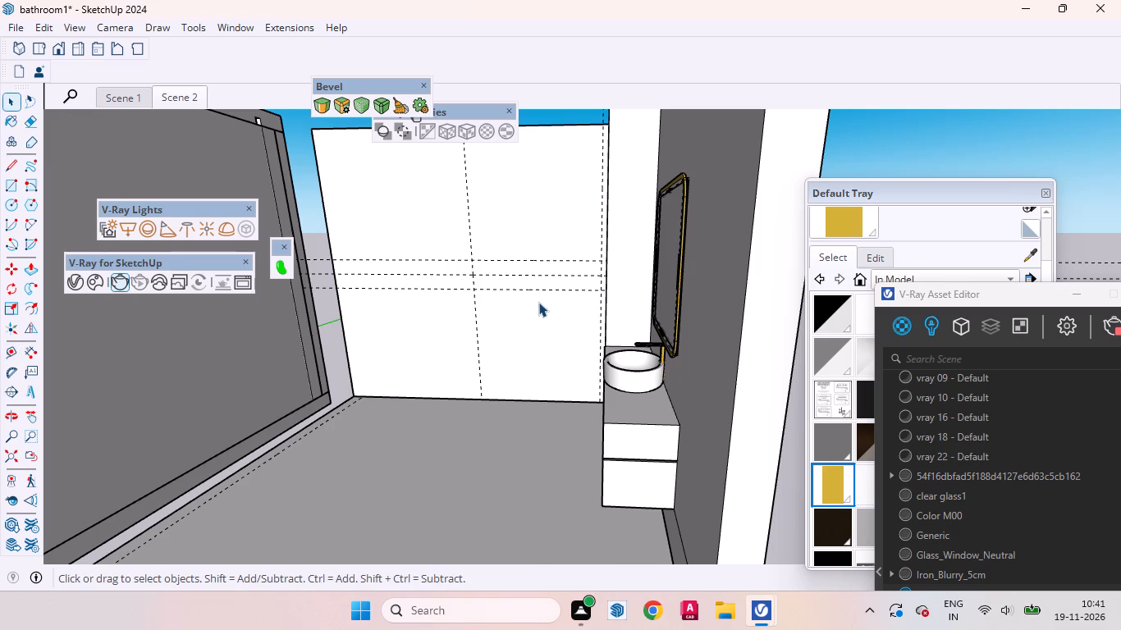
Open the wall group and draw a rectangle on its face between the two vertical guides and the outer horizontal guides.
scroll(592, 377, down, 2)
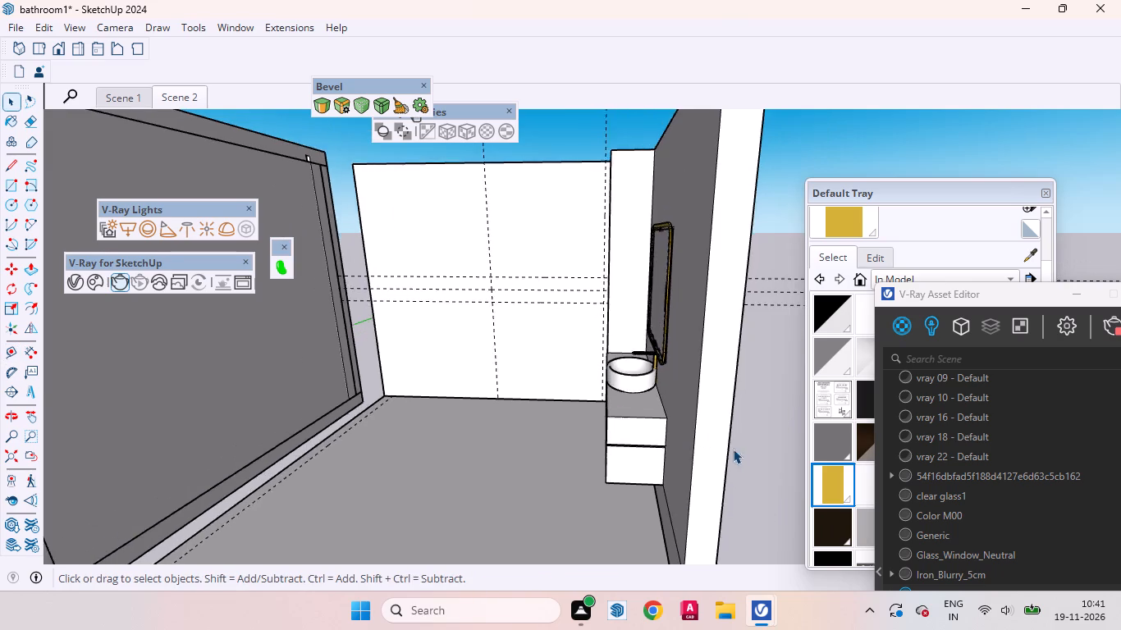
scroll(733, 449, down, 3)
scroll(602, 349, up, 6)
click(587, 356)
scroll(727, 424, down, 5)
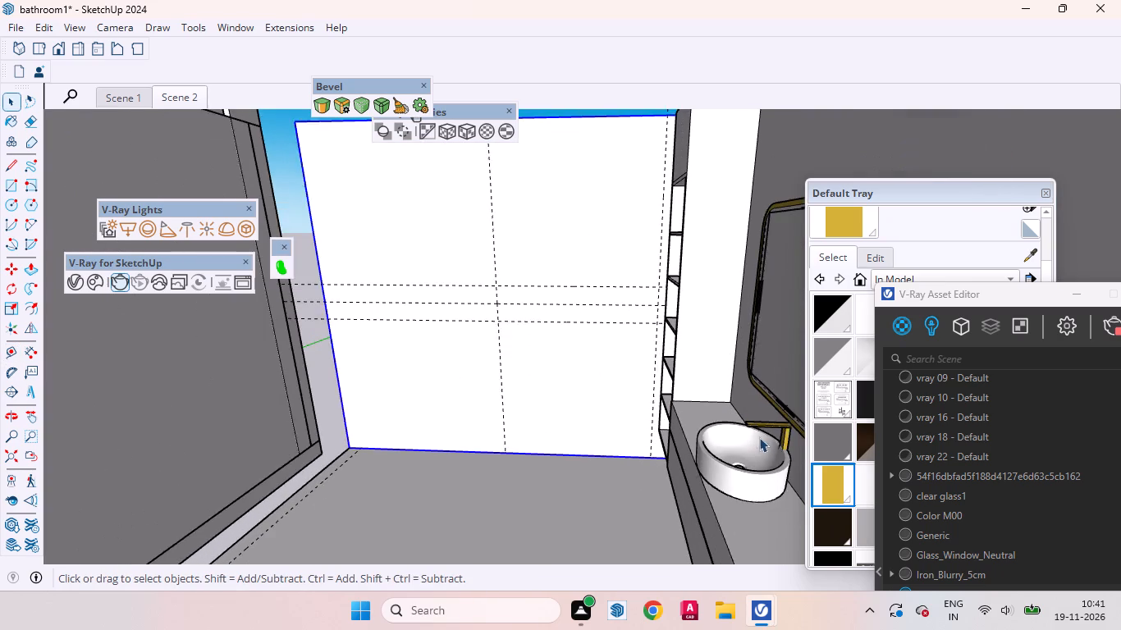
scroll(759, 437, down, 1)
triple_click(628, 386)
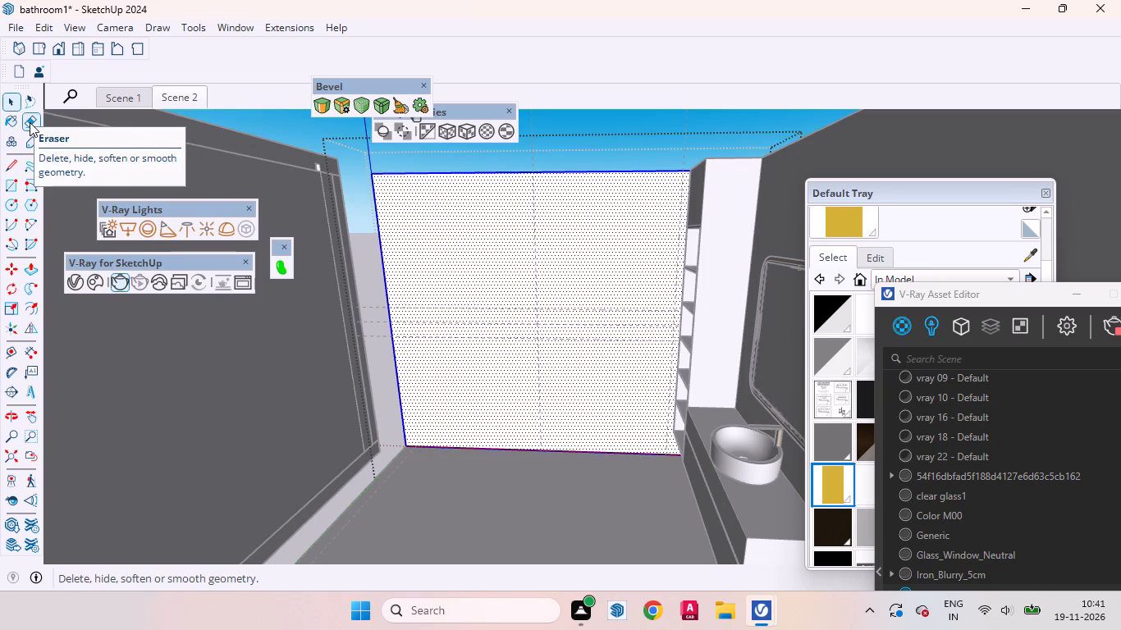
click(9, 186)
scroll(575, 354, up, 3)
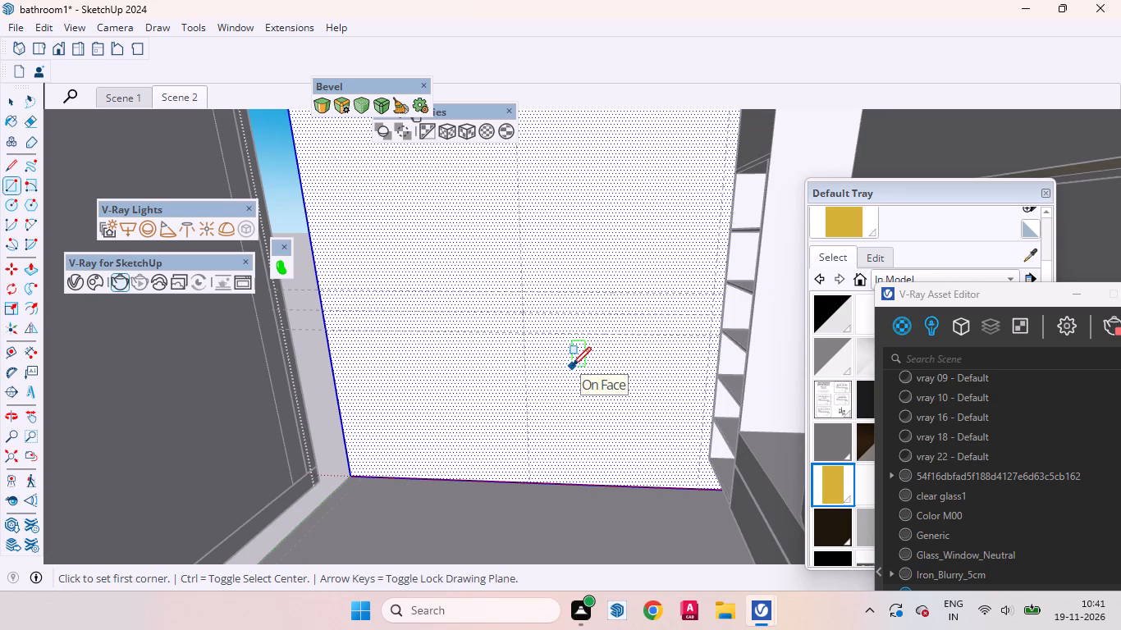
scroll(545, 321, up, 7)
click(493, 262)
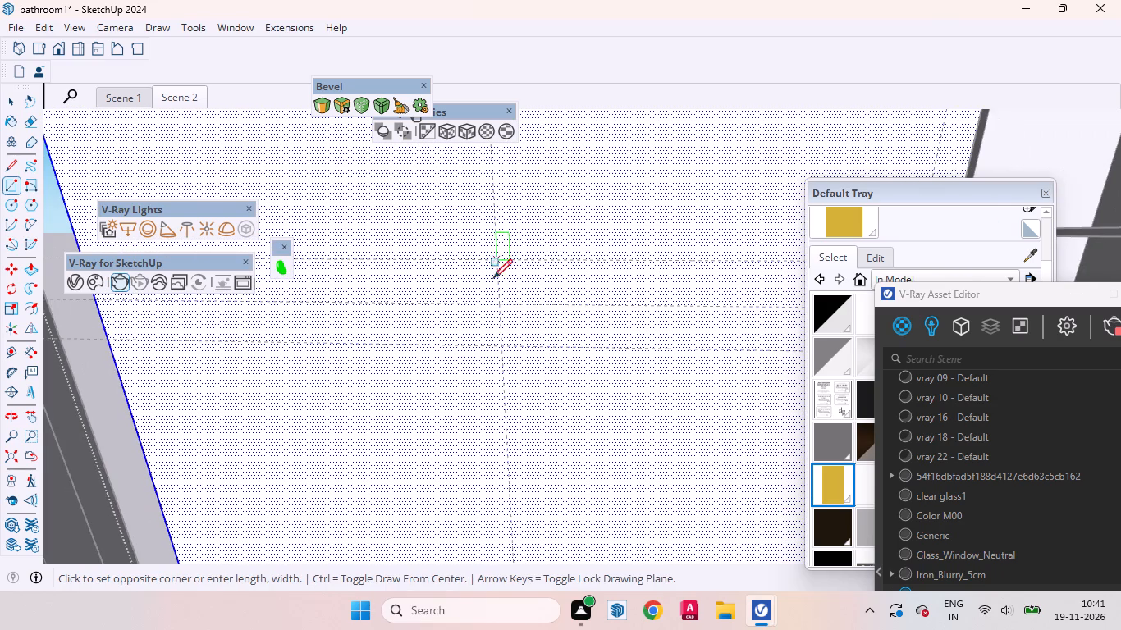
scroll(499, 337, up, 1)
scroll(499, 337, down, 1)
scroll(498, 337, up, 1)
scroll(498, 337, down, 7)
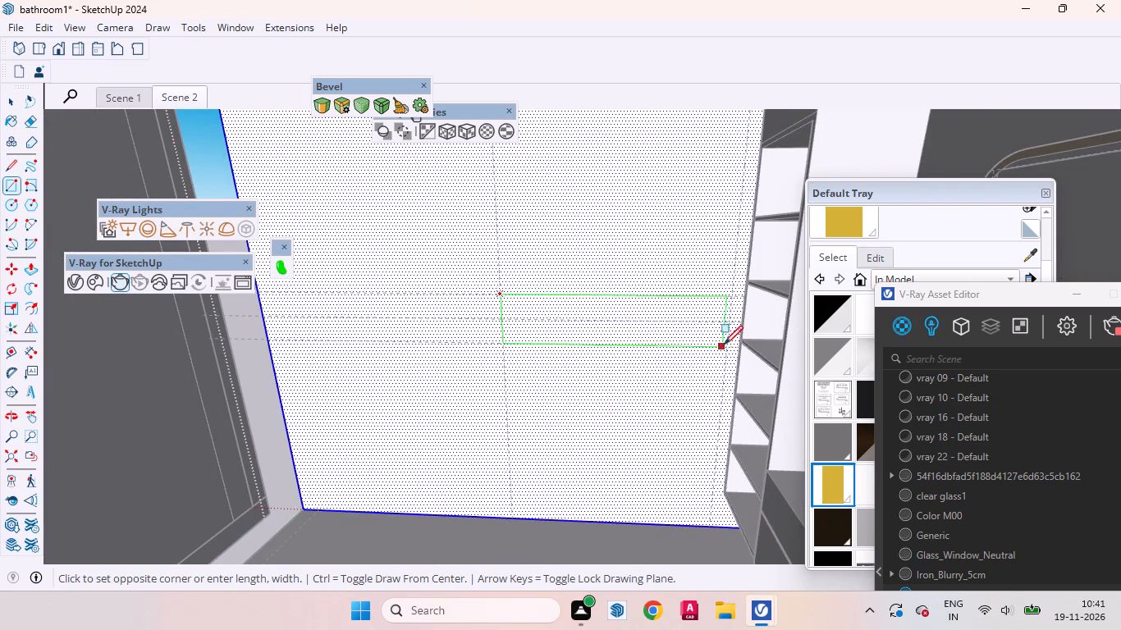
click(726, 348)
key(space)
Recess the rectangle 4" into the wall with Push/Pull to form a horizontal niche.
text(p)
click(565, 322)
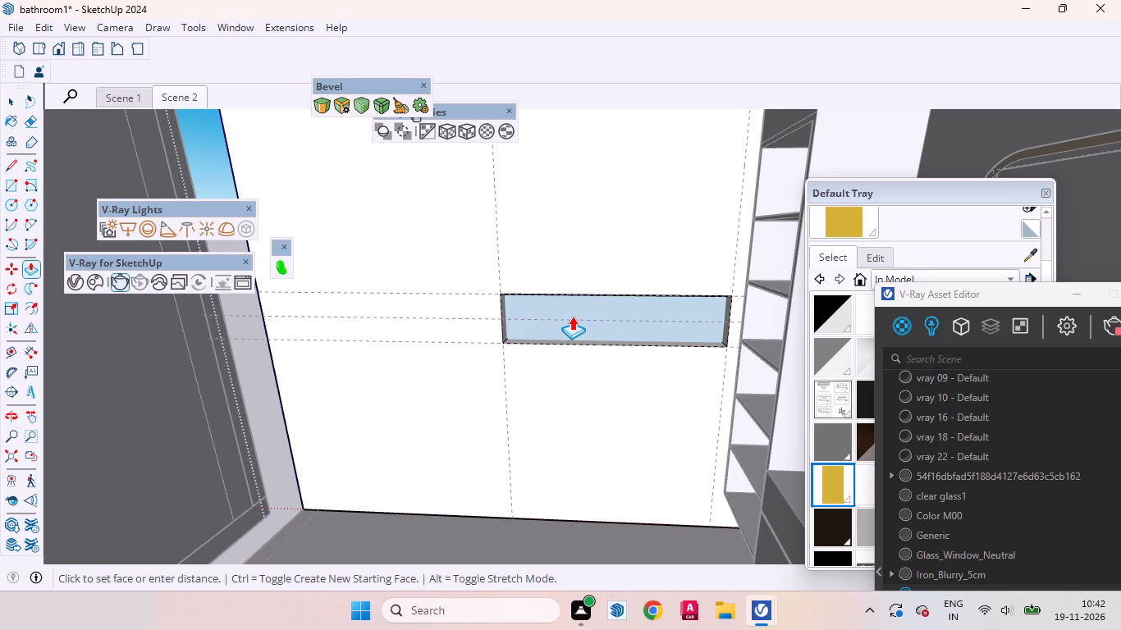
key(4)
key(Return)
key(space)
scroll(600, 380, down, 4)
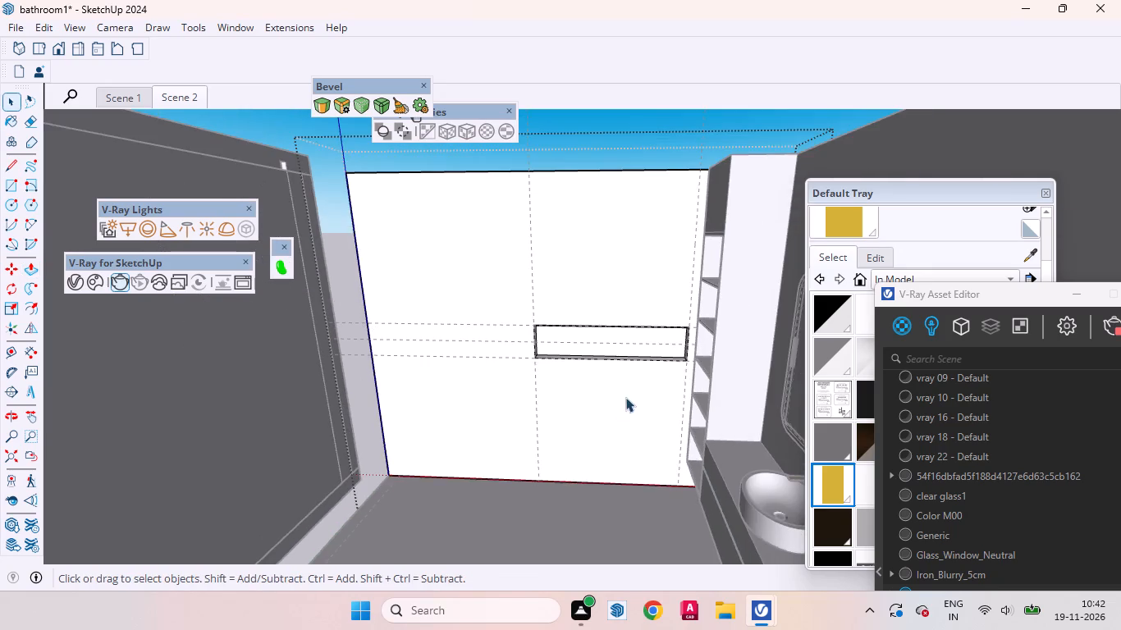
Thicken the wall by pulling its outer back face outward 4" with Push/Pull.
middle_drag(628, 393, 0, 493)
click(474, 377)
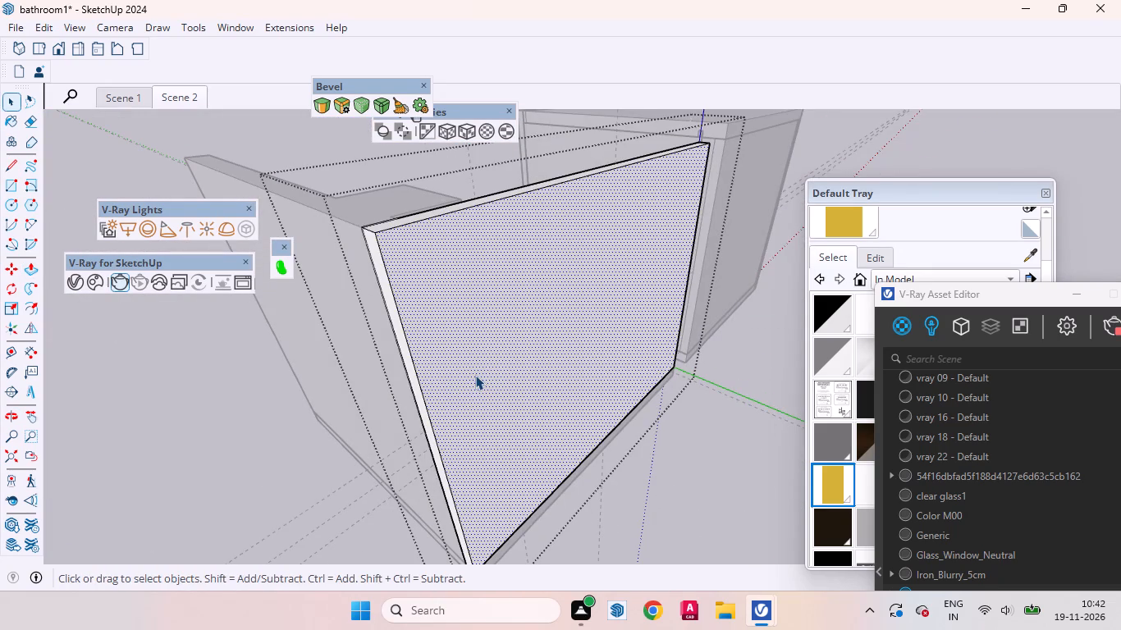
key(p)
click(475, 375)
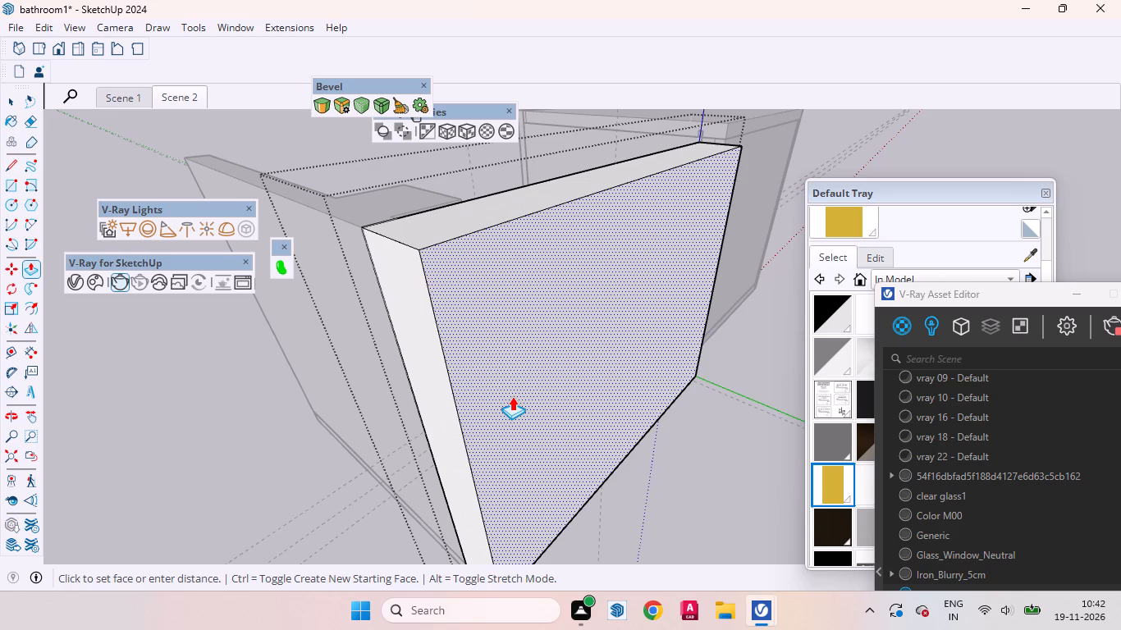
key(4)
key(Return)
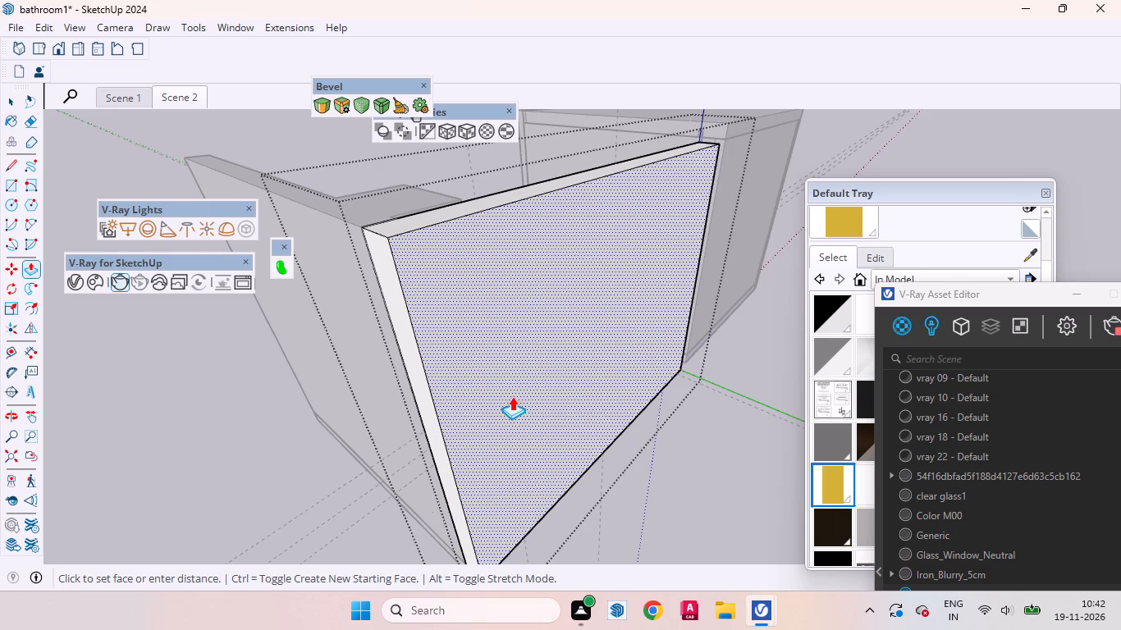
key(space)
Deepen the horizontal niche by pushing its back face in another 2".
scroll(318, 331, down, 8)
middle_drag(372, 384, 510, 390)
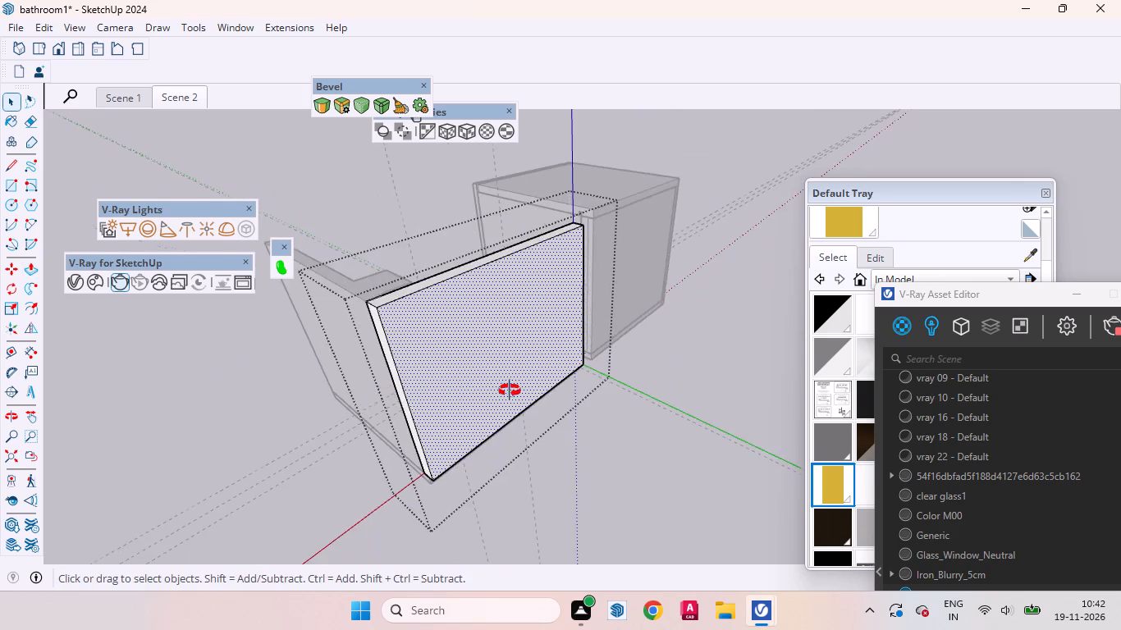
middle_drag(510, 390, 984, 365)
scroll(762, 336, up, 19)
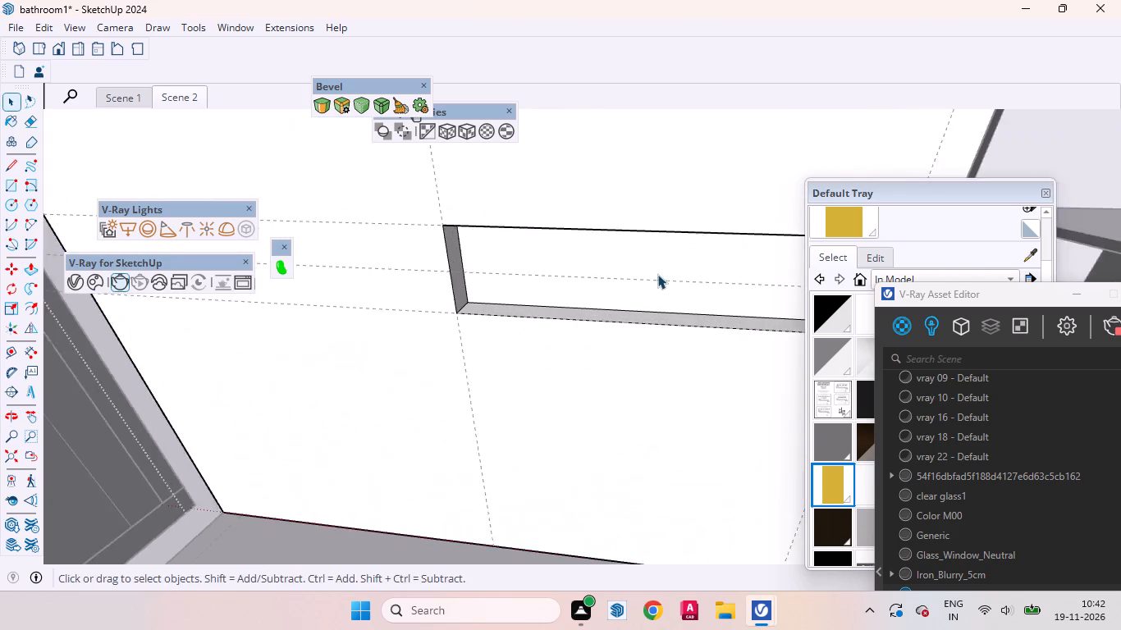
scroll(657, 274, up, 4)
click(553, 297)
key(p)
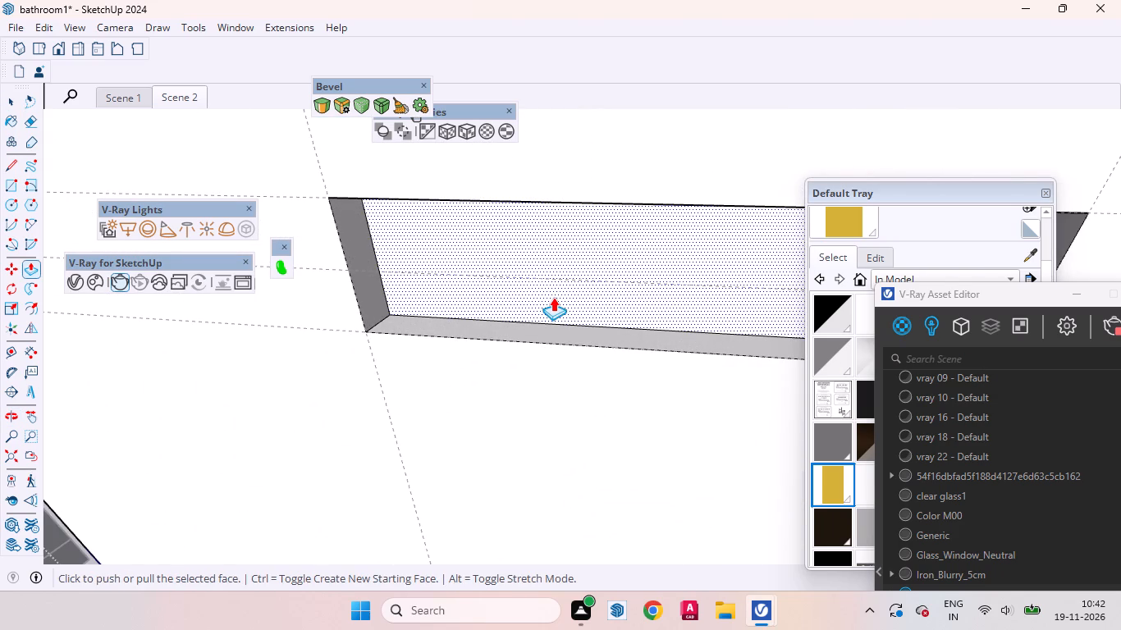
click(553, 297)
key(2)
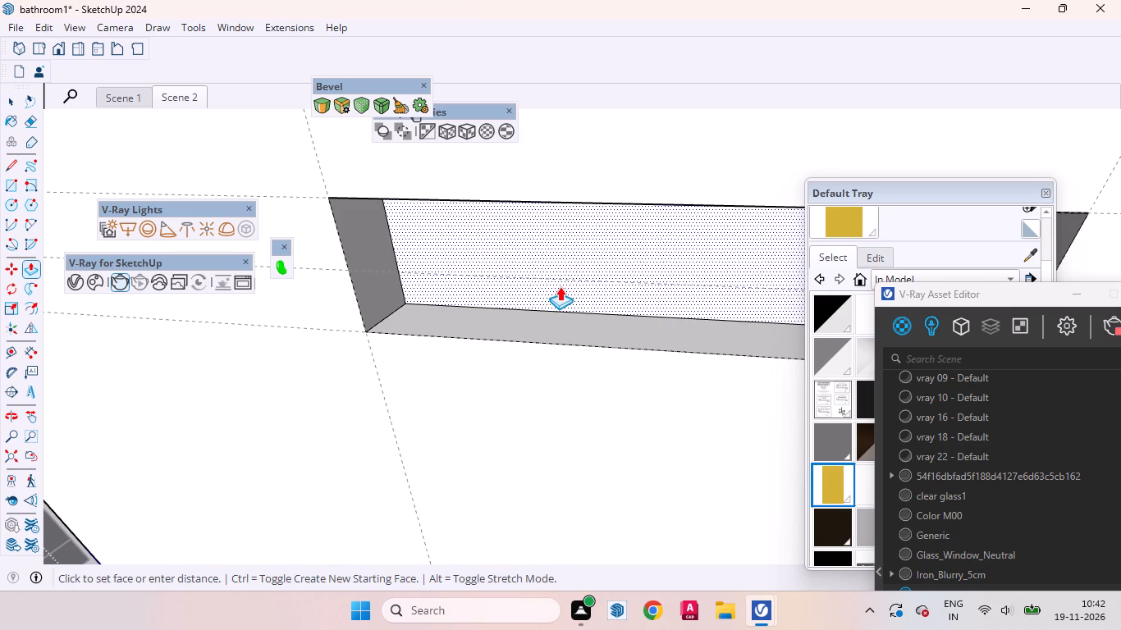
key(Return)
key(space)
Examine the horizontal wall niche and its surroundings from inside the bathroom.
scroll(585, 277, down, 7)
scroll(592, 291, up, 1)
scroll(593, 292, down, 1)
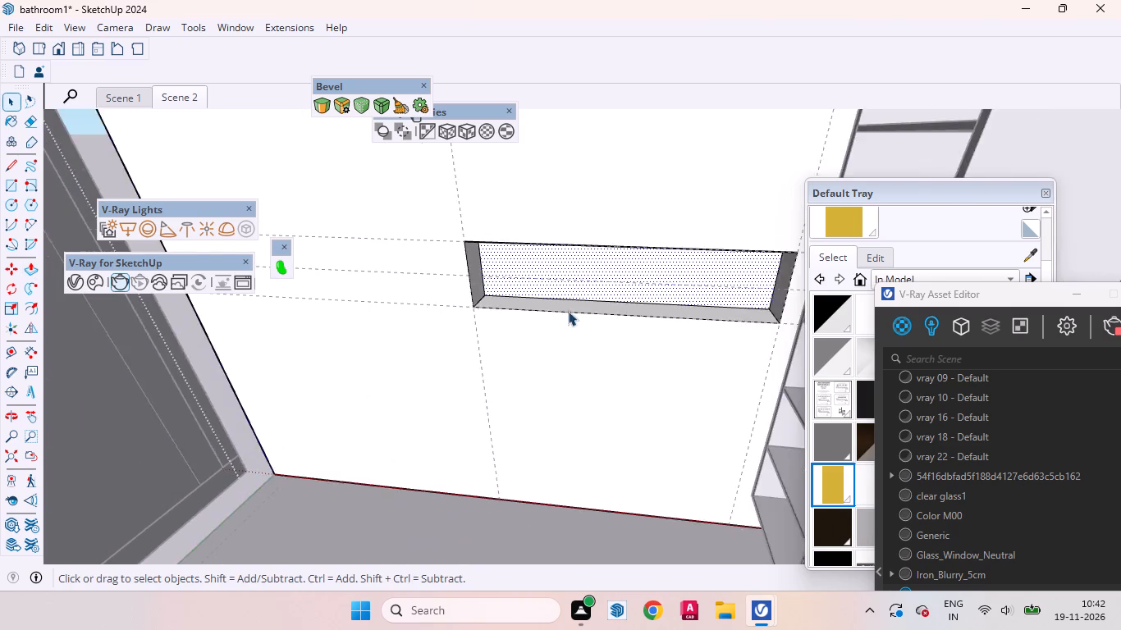
scroll(568, 311, down, 2)
scroll(537, 306, up, 1)
scroll(542, 311, down, 3)
scroll(564, 306, up, 1)
scroll(569, 310, down, 6)
middle_drag(559, 323, 642, 279)
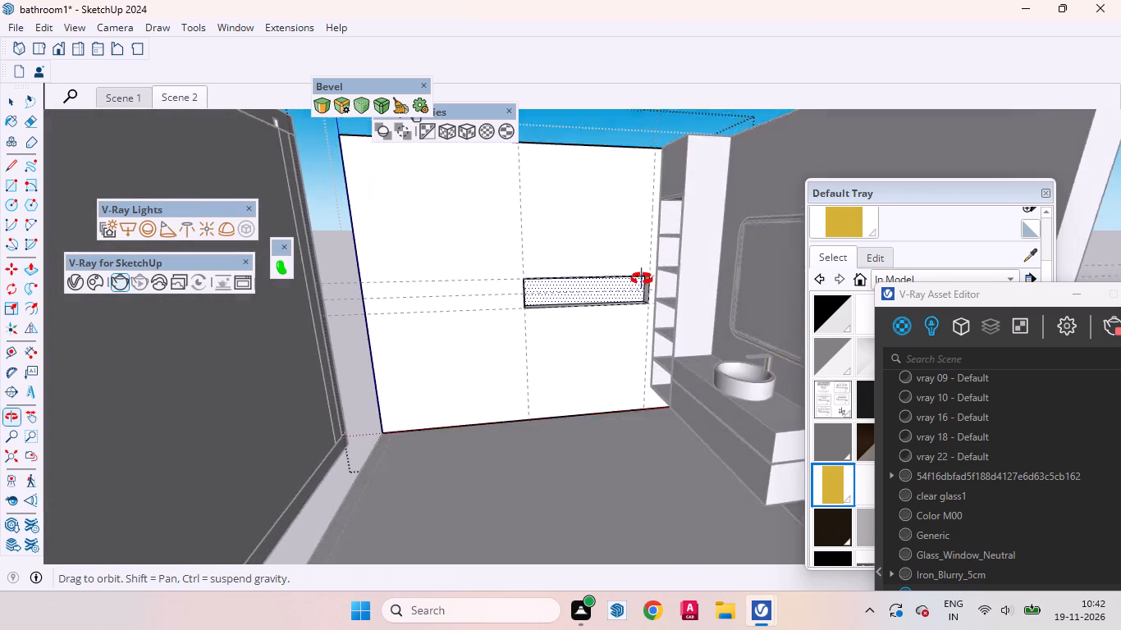
middle_drag(642, 279, 639, 280)
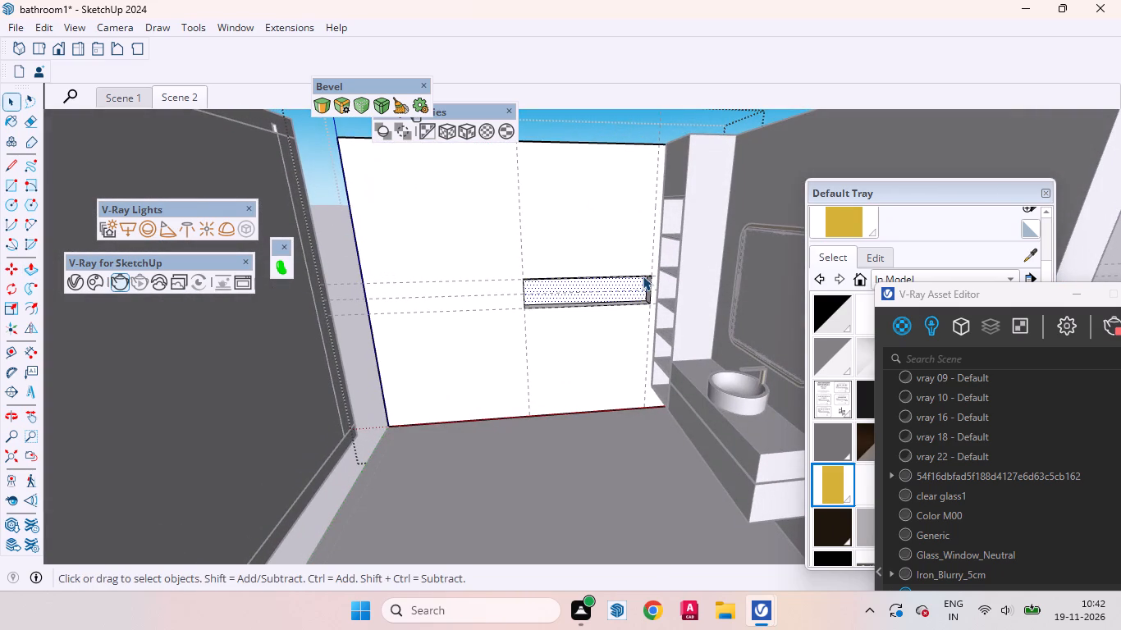
scroll(498, 269, up, 8)
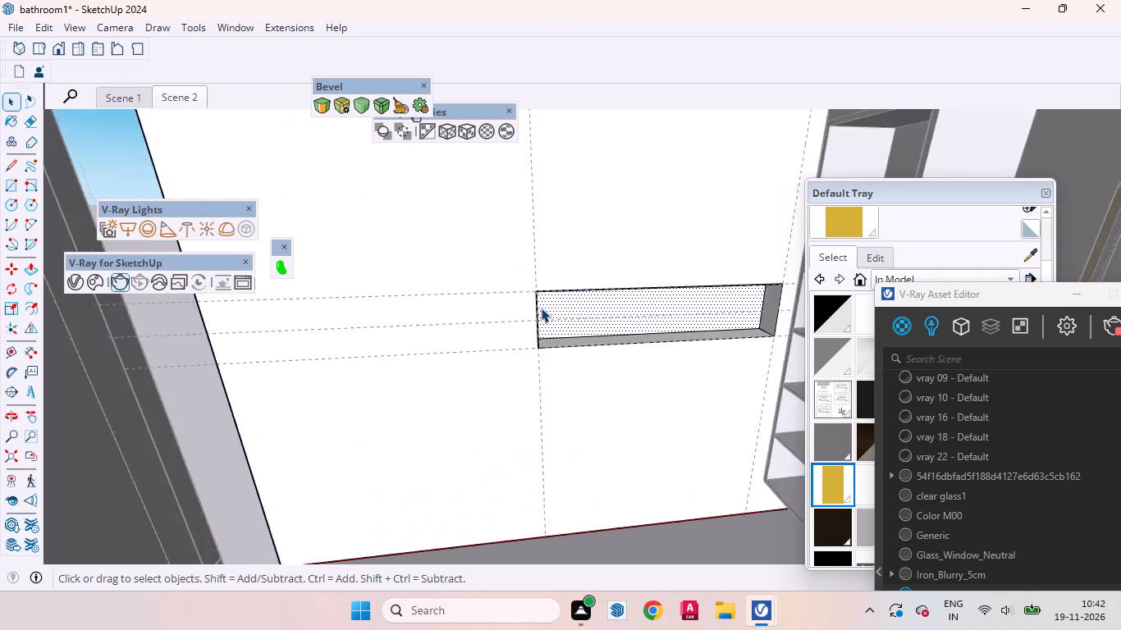
Pull the horizontal niche's end face farthest from the tall shelves inward 1" with Push/Pull.
scroll(541, 308, up, 8)
middle_drag(529, 321, 432, 326)
scroll(486, 313, up, 7)
click(518, 301)
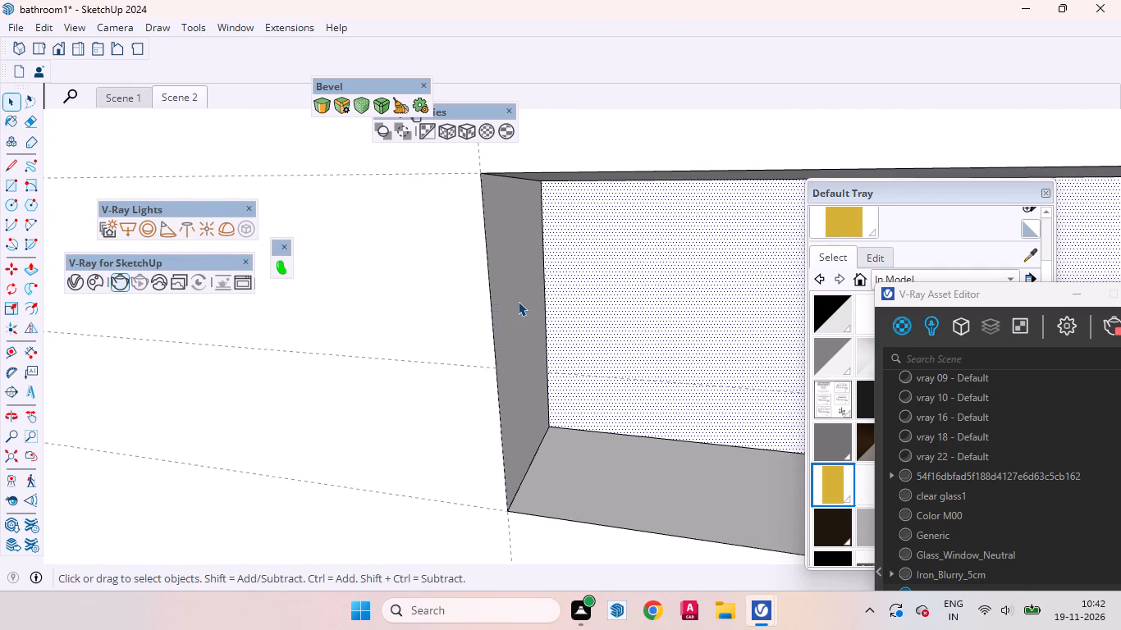
key(p)
click(518, 301)
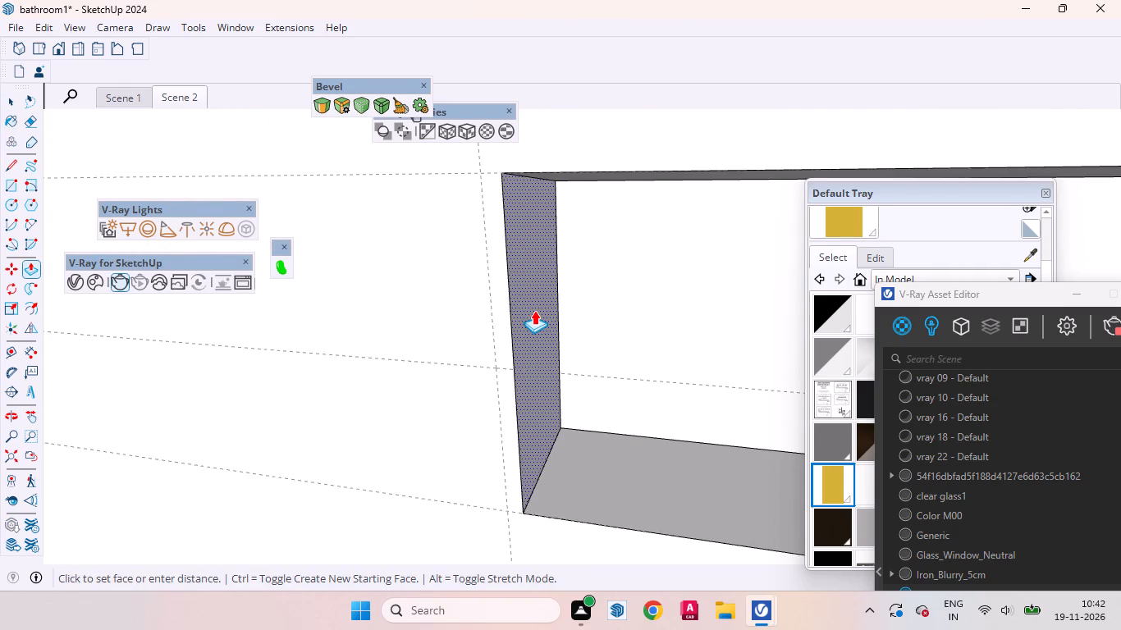
key(1)
key(Return)
key(space)
Copy the rear edge of the horizontal niche's ceiling 25 mm forward to mark off a narrow strip.
scroll(589, 296, down, 2)
scroll(593, 301, up, 1)
scroll(593, 304, down, 5)
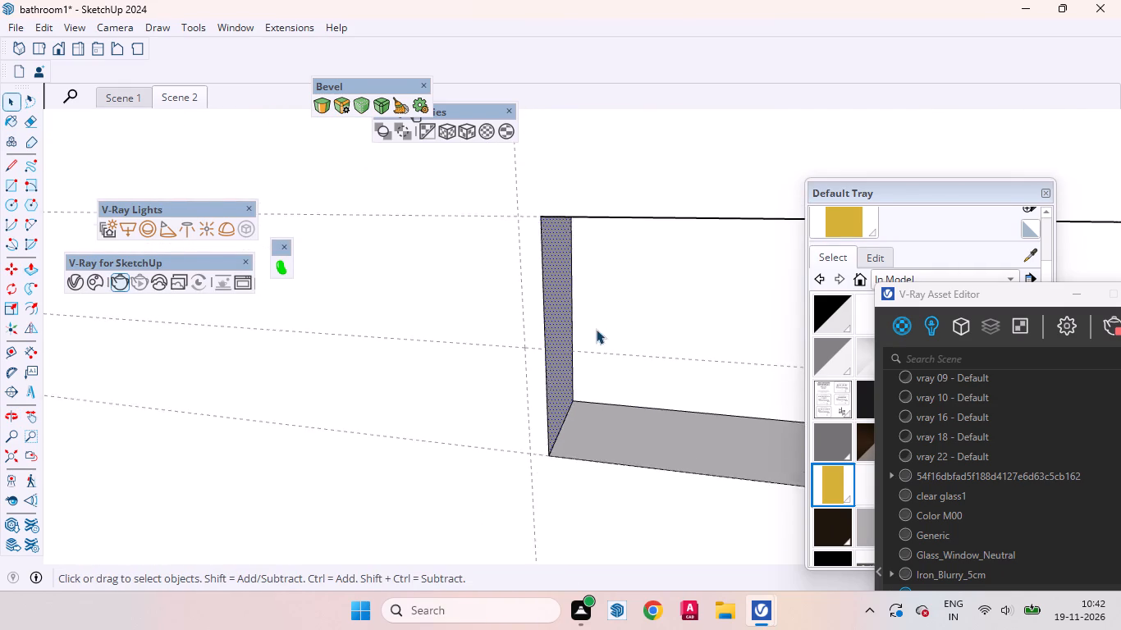
scroll(596, 329, down, 16)
middle_drag(579, 383, 628, 354)
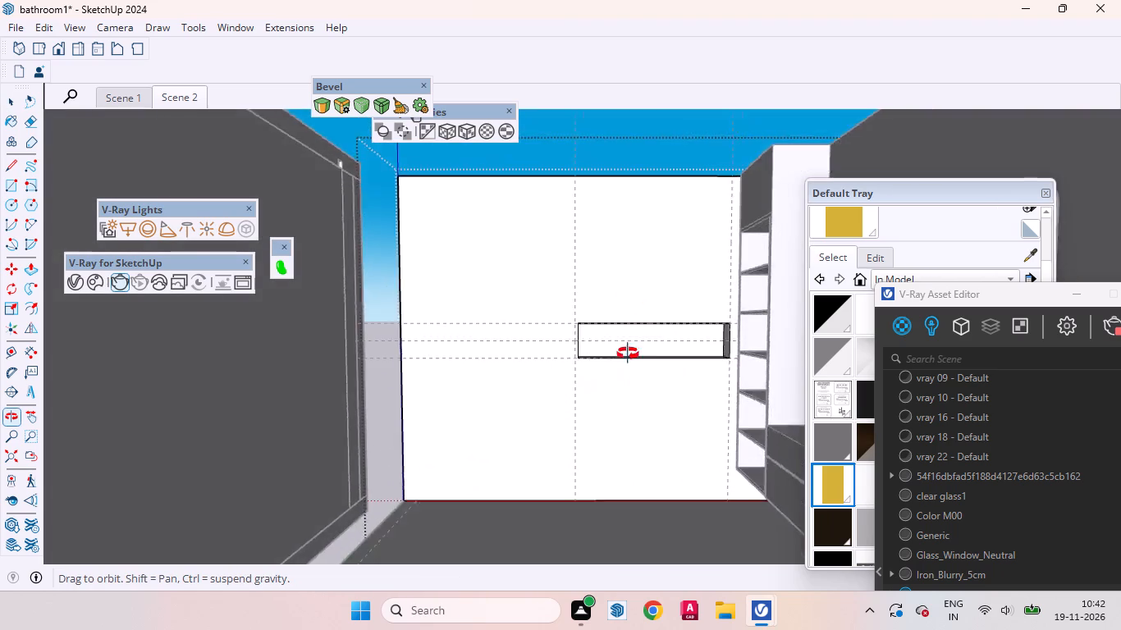
middle_drag(628, 354, 620, 392)
scroll(598, 345, down, 2)
scroll(597, 345, up, 1)
scroll(593, 291, down, 7)
scroll(615, 336, up, 6)
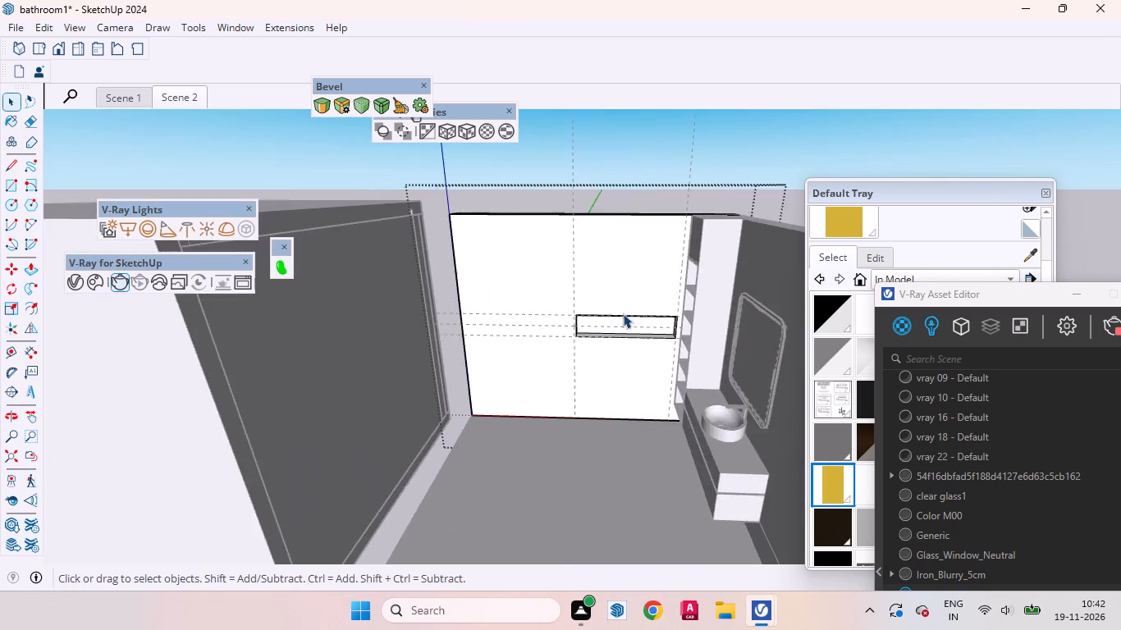
scroll(623, 313, up, 14)
middle_drag(615, 326, 570, 168)
scroll(565, 253, up, 3)
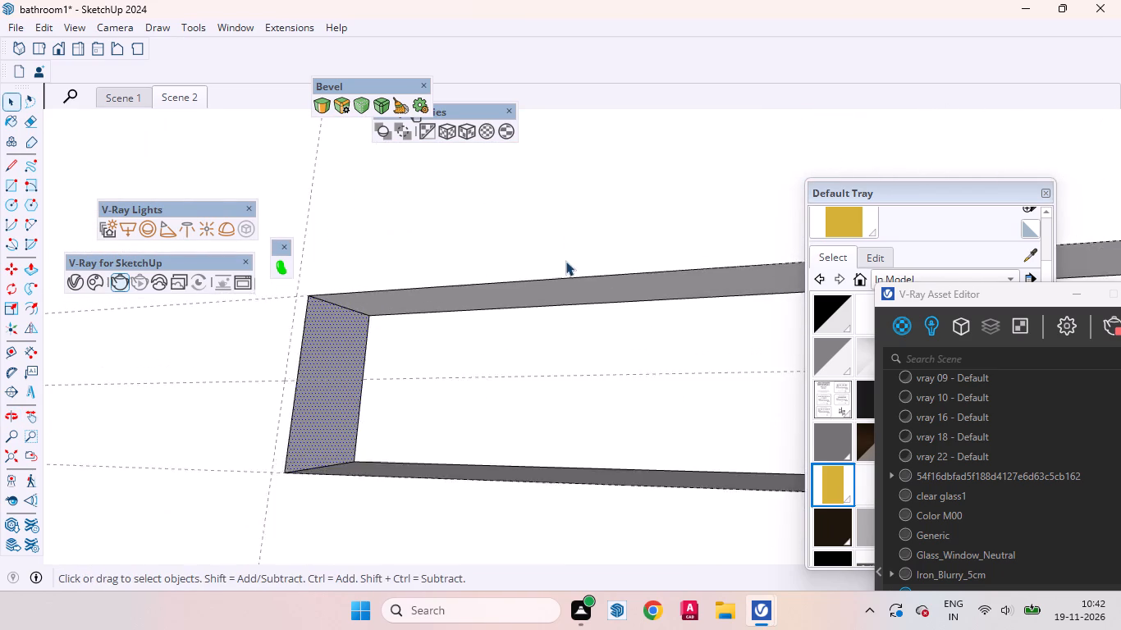
scroll(565, 261, up, 5)
click(560, 290)
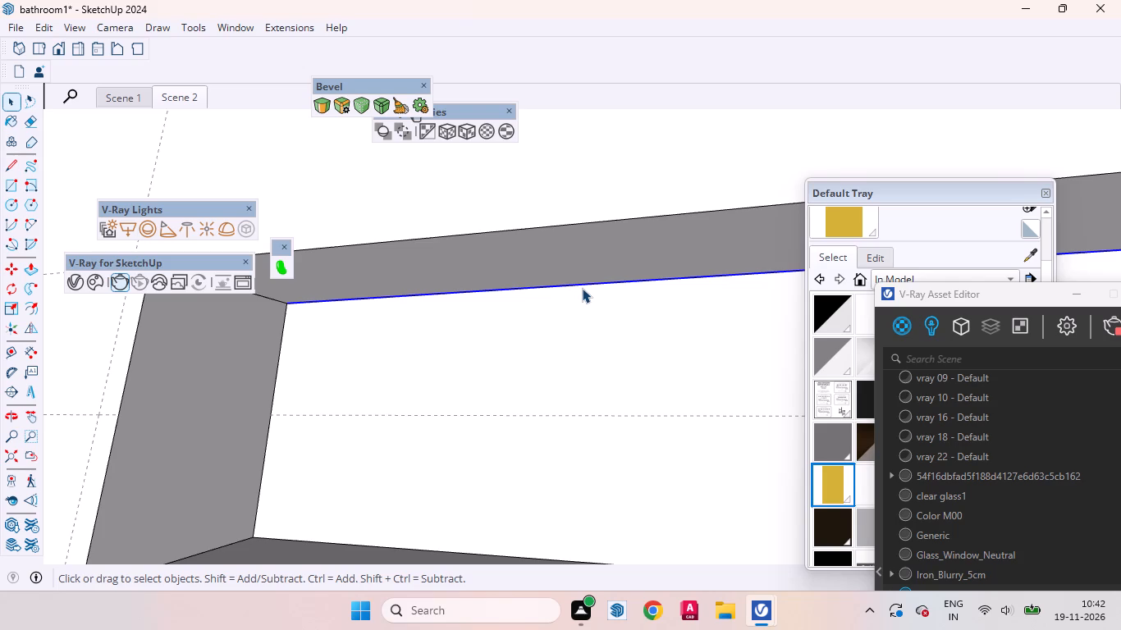
key(m)
click(591, 276)
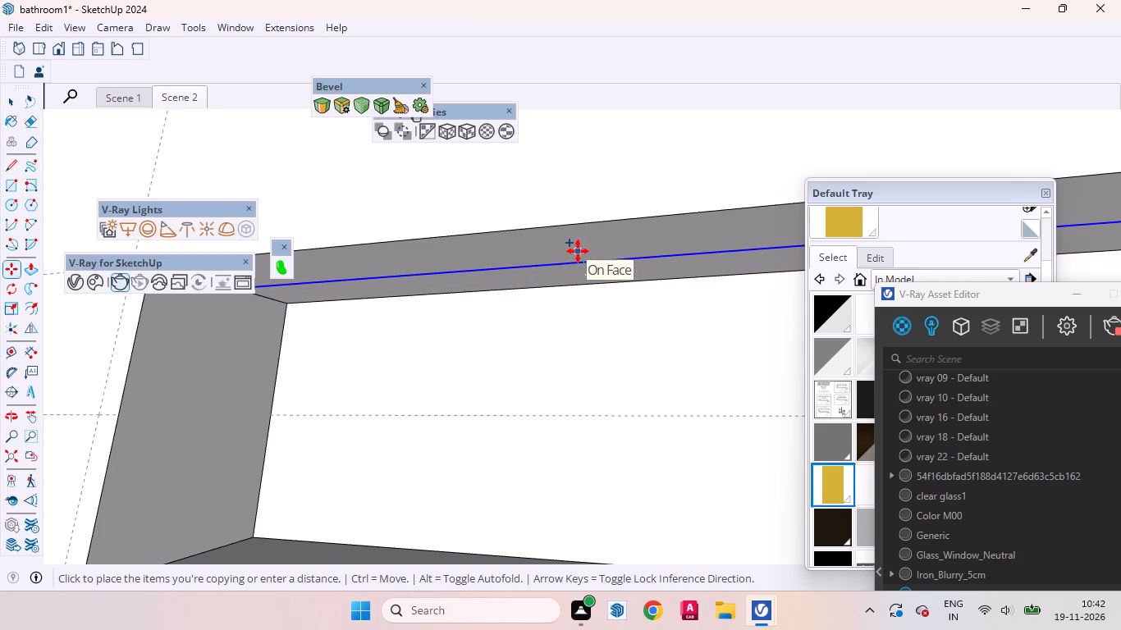
text(25mm)
key(Return)
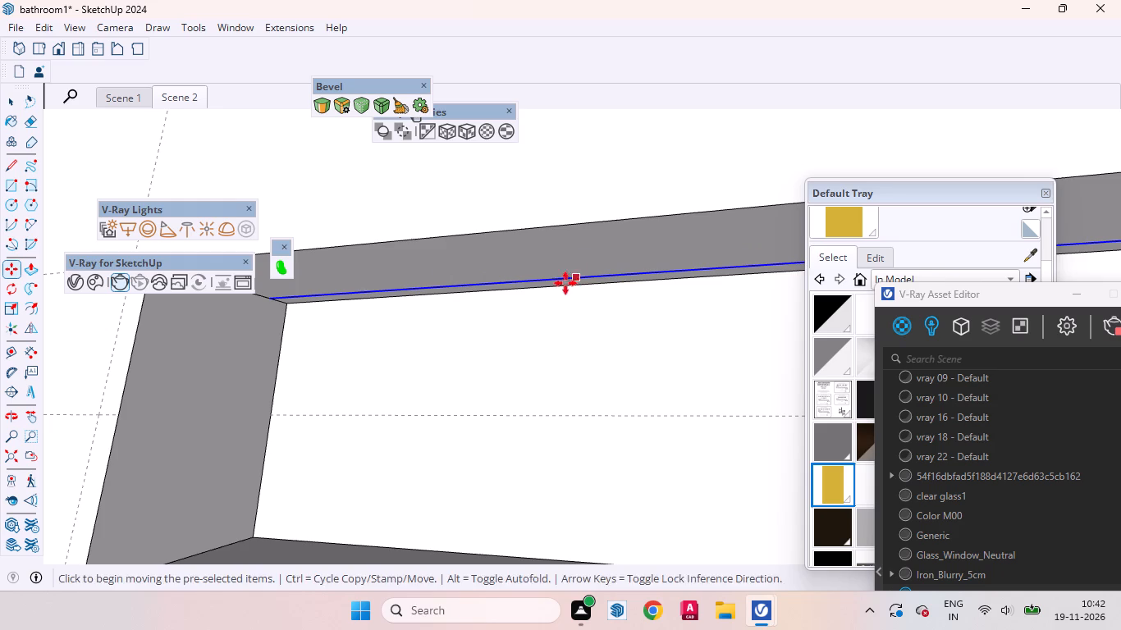
Group the 25 mm strip on the niche ceiling, convert it into a V-Ray mesh light, and exit the wall's editing context.
key(space)
scroll(597, 289, up, 7)
middle_drag(592, 280, 592, 239)
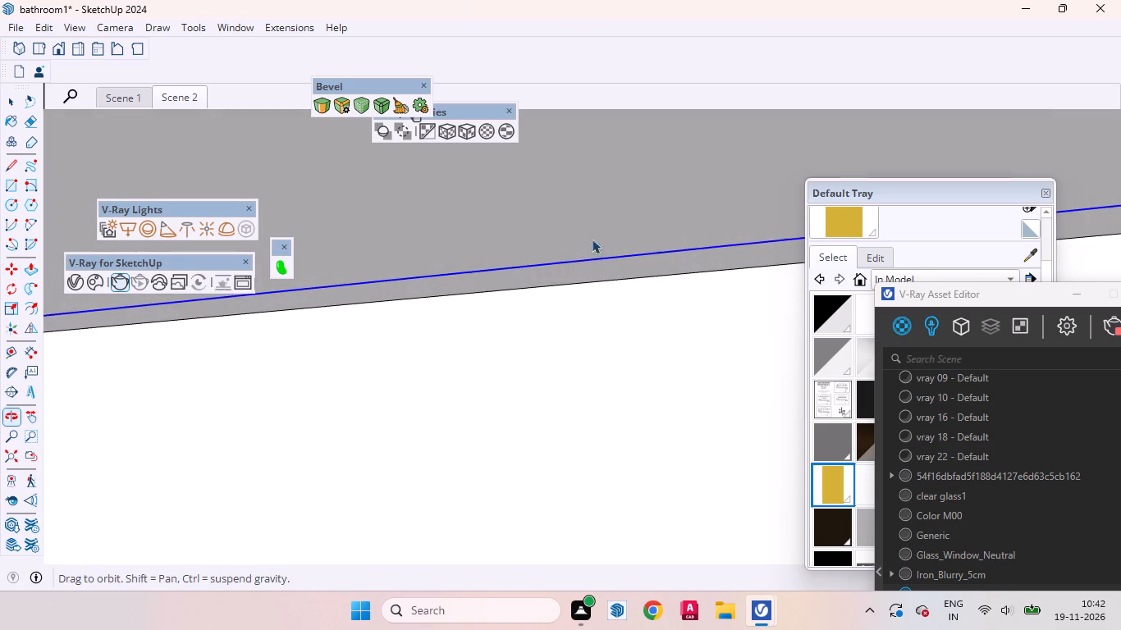
scroll(537, 299, up, 3)
click(541, 271)
double_click(541, 271)
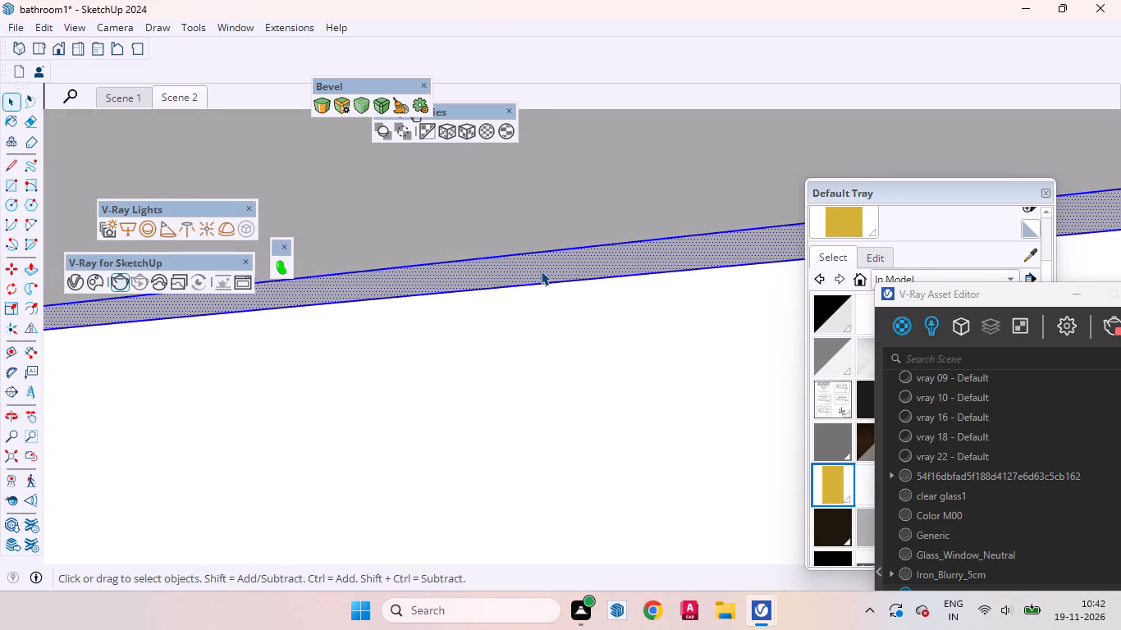
right_click(541, 271)
click(574, 153)
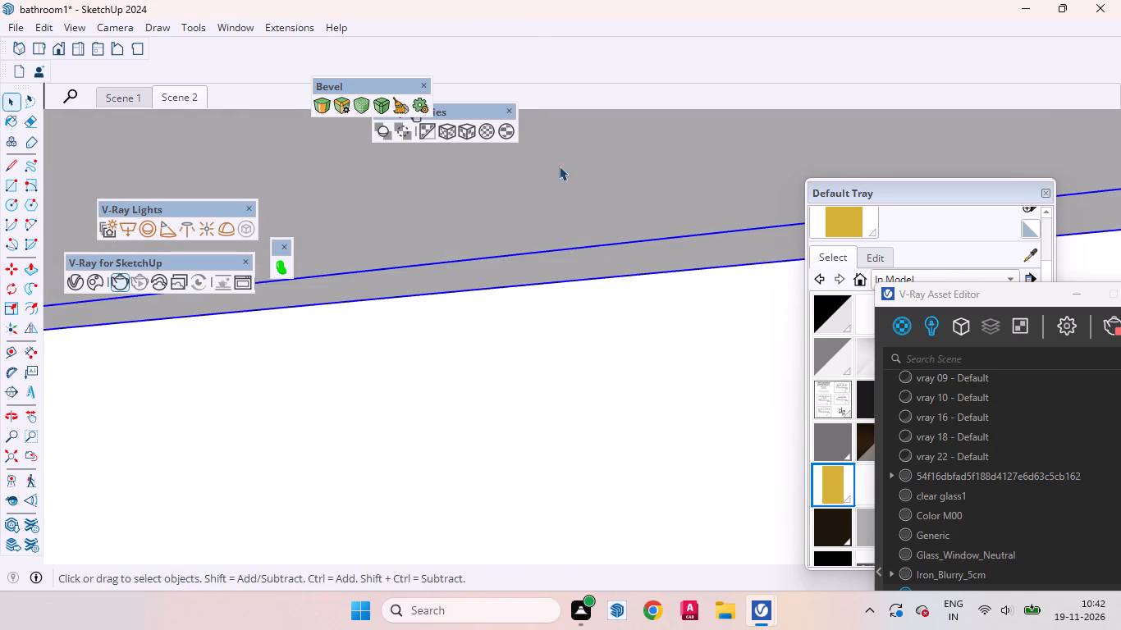
click(249, 223)
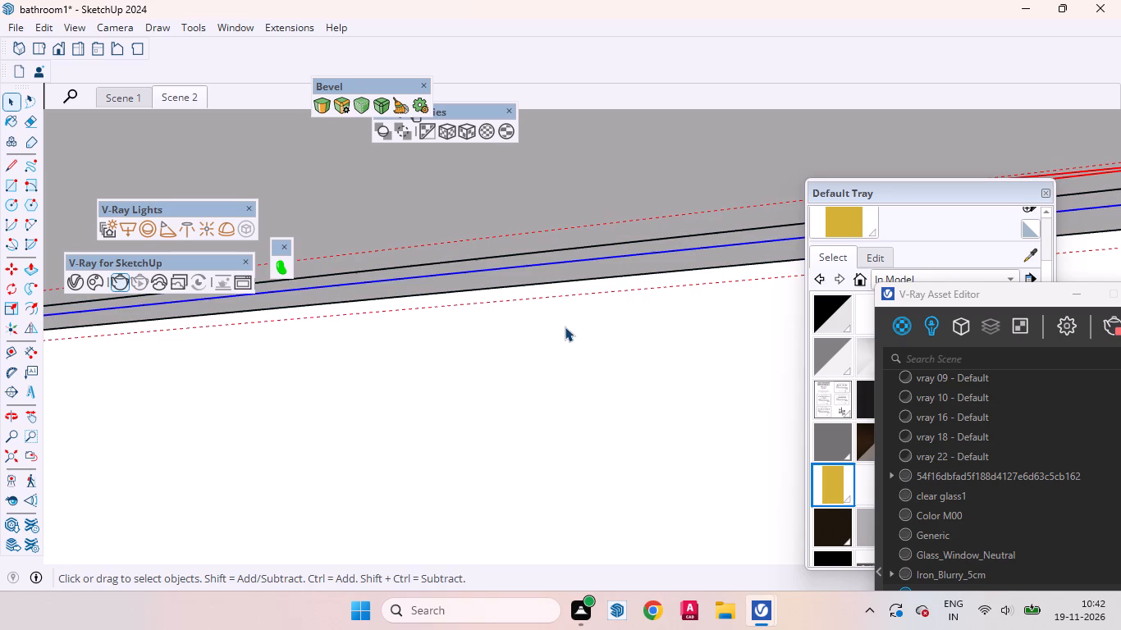
key(space)
scroll(574, 254, down, 9)
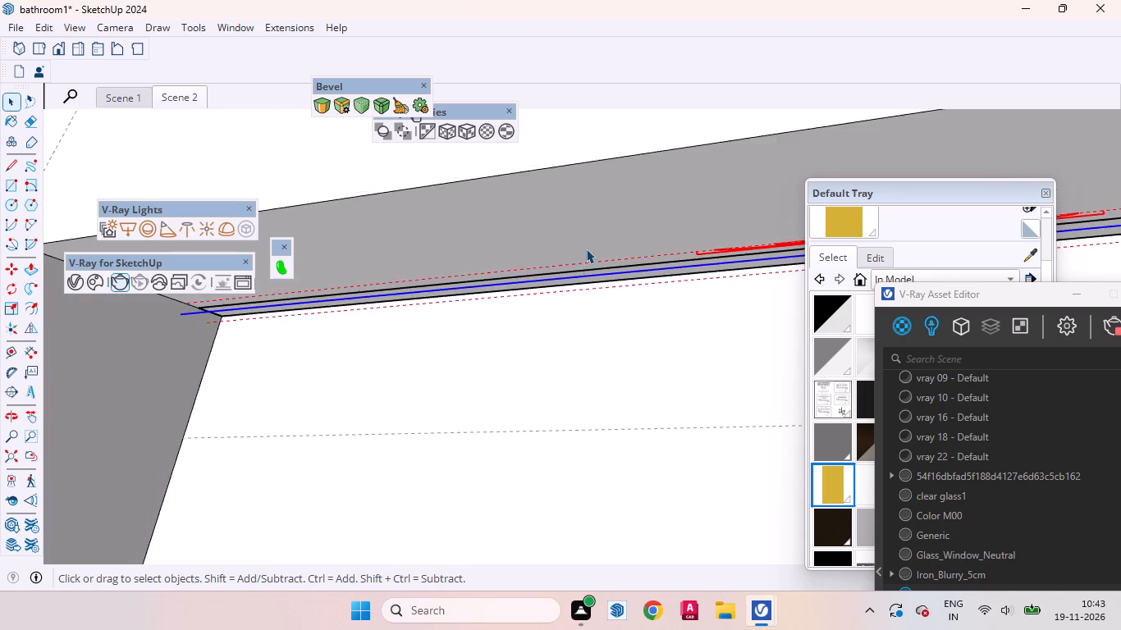
middle_drag(588, 251, 605, 361)
scroll(606, 346, down, 20)
scroll(606, 346, down, 7)
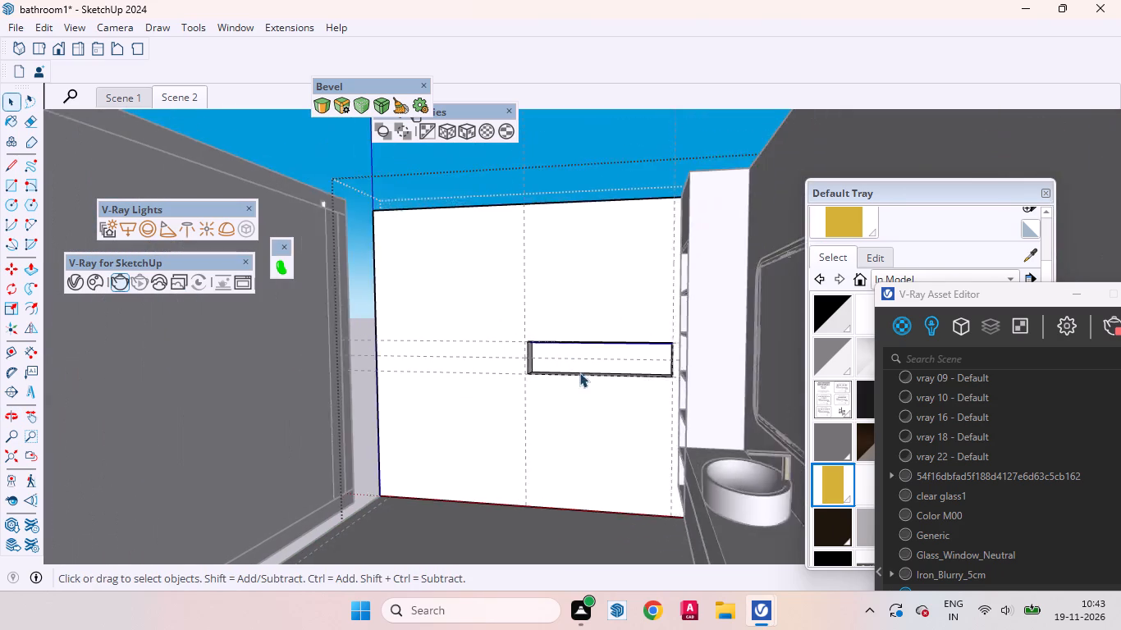
scroll(605, 377, down, 11)
triple_click(690, 450)
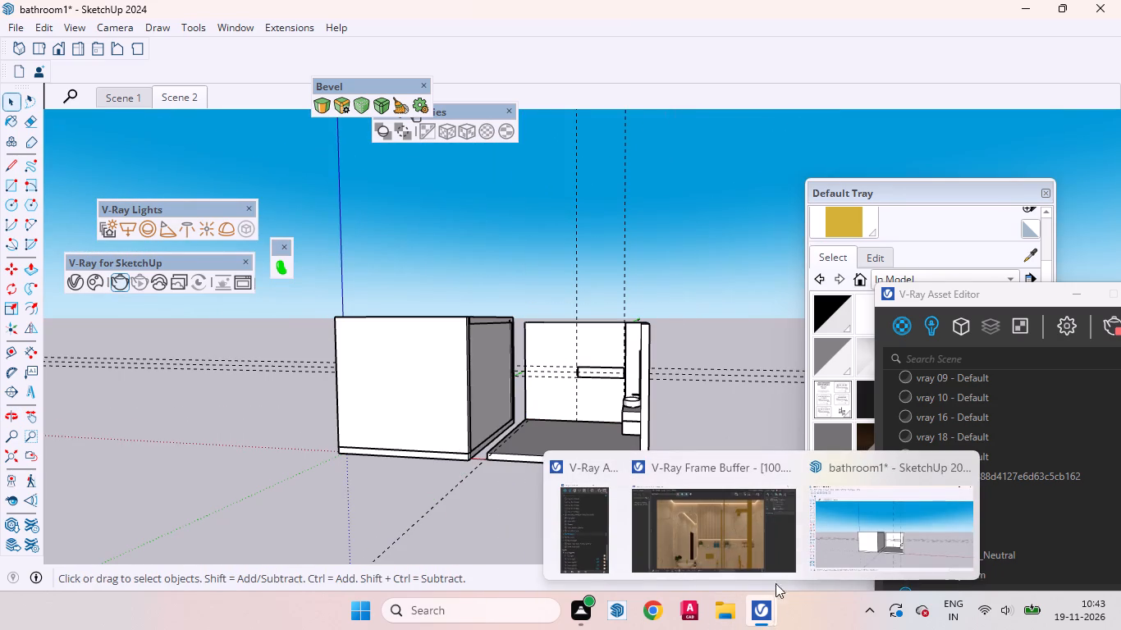
Examine the bathroom render in the V-Ray Frame Buffer, including the niche lighting, ribbed panel, vanity and shower fittings.
click(701, 555)
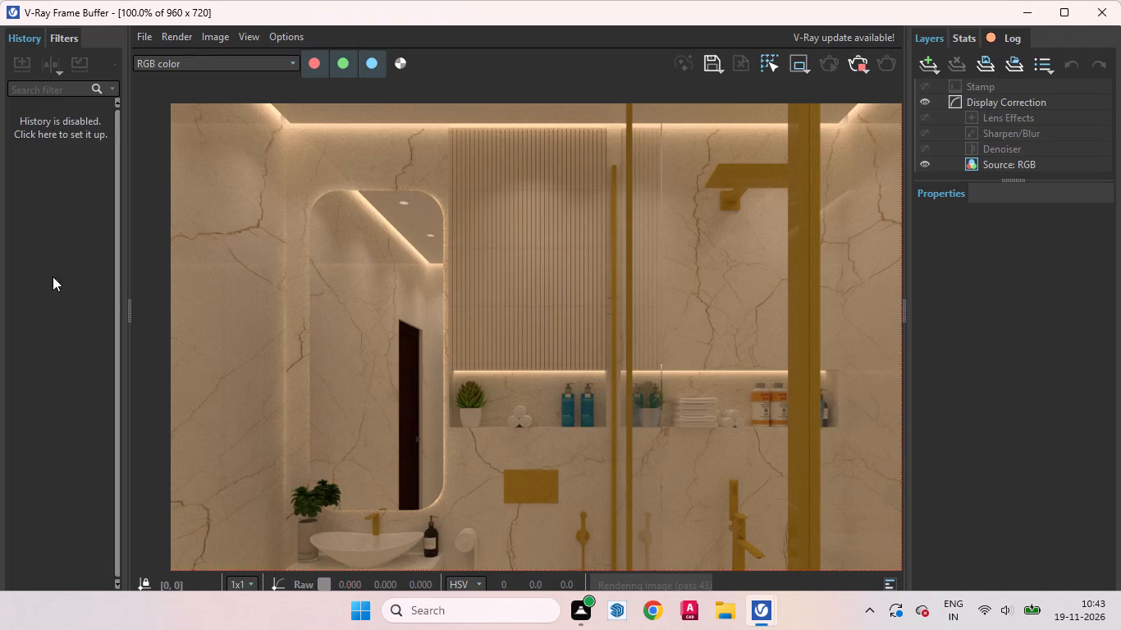
scroll(598, 348, down, 2)
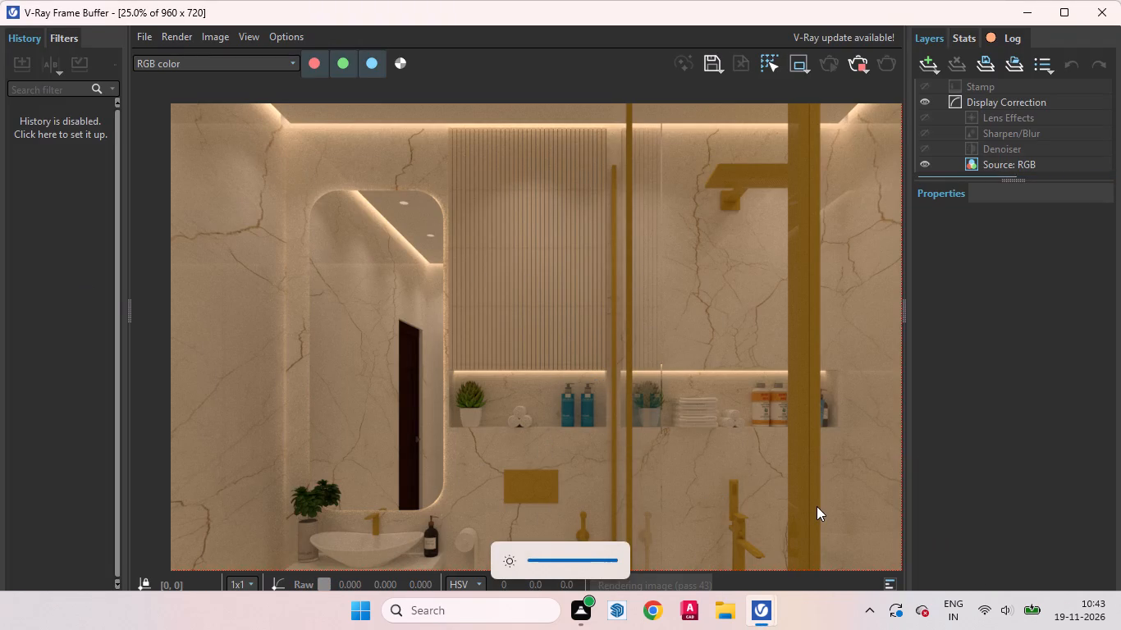
scroll(575, 380, down, 2)
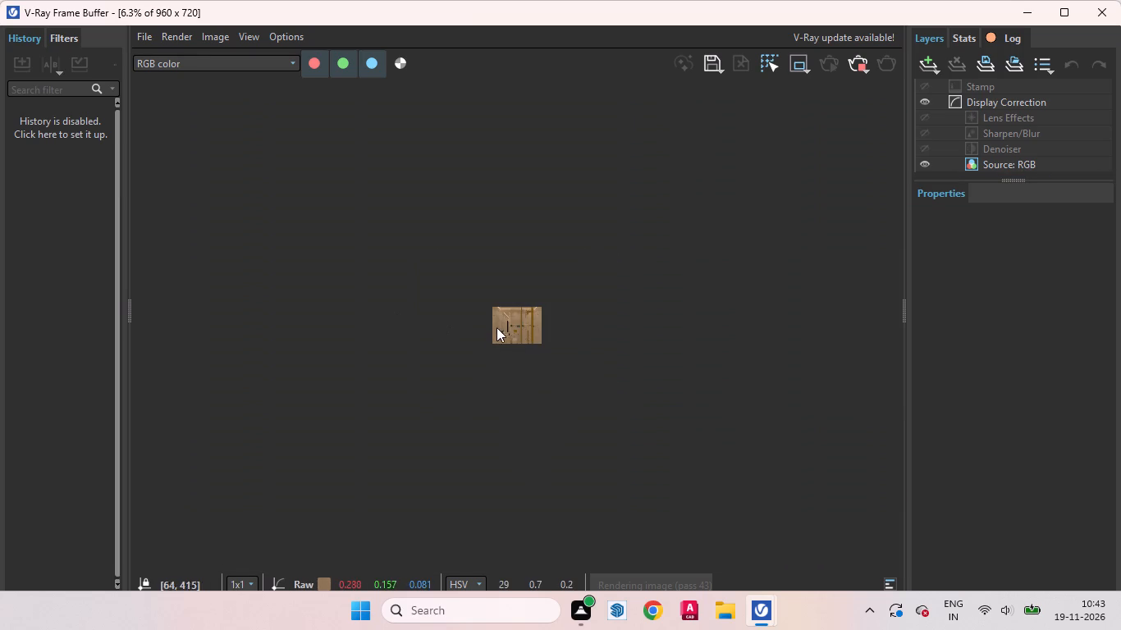
scroll(497, 327, up, 2)
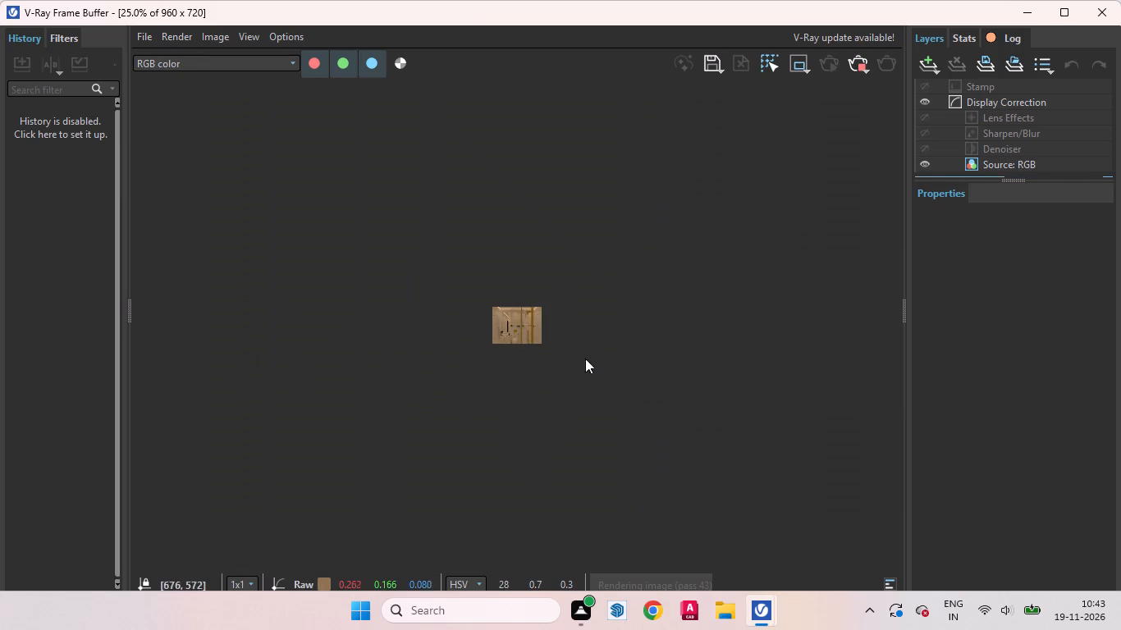
scroll(476, 351, up, 2)
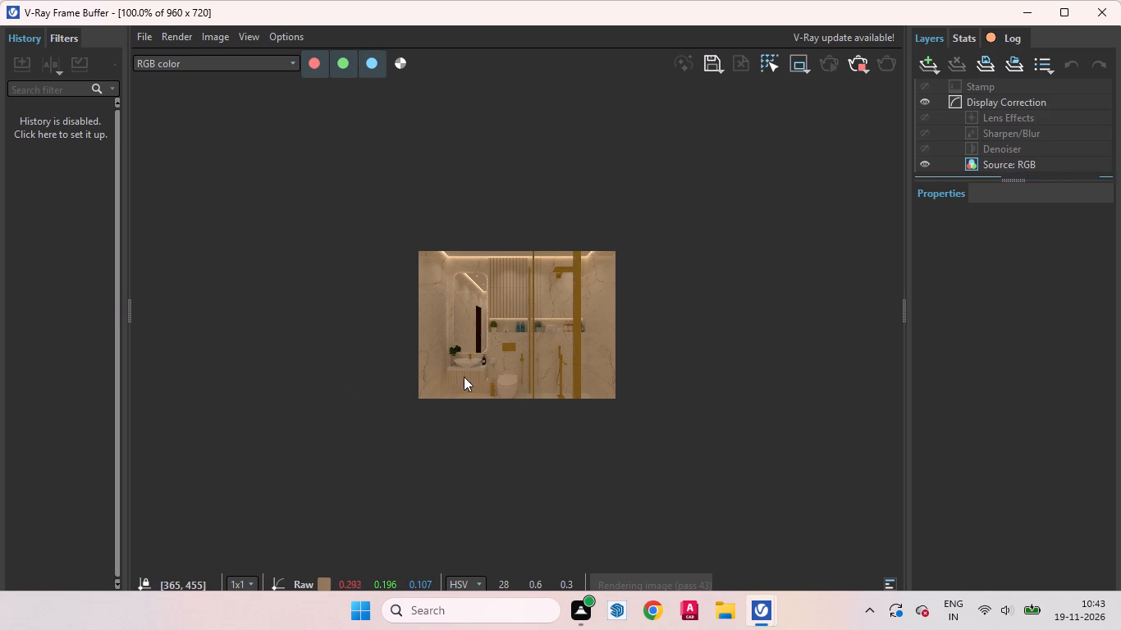
scroll(469, 363, up, 1)
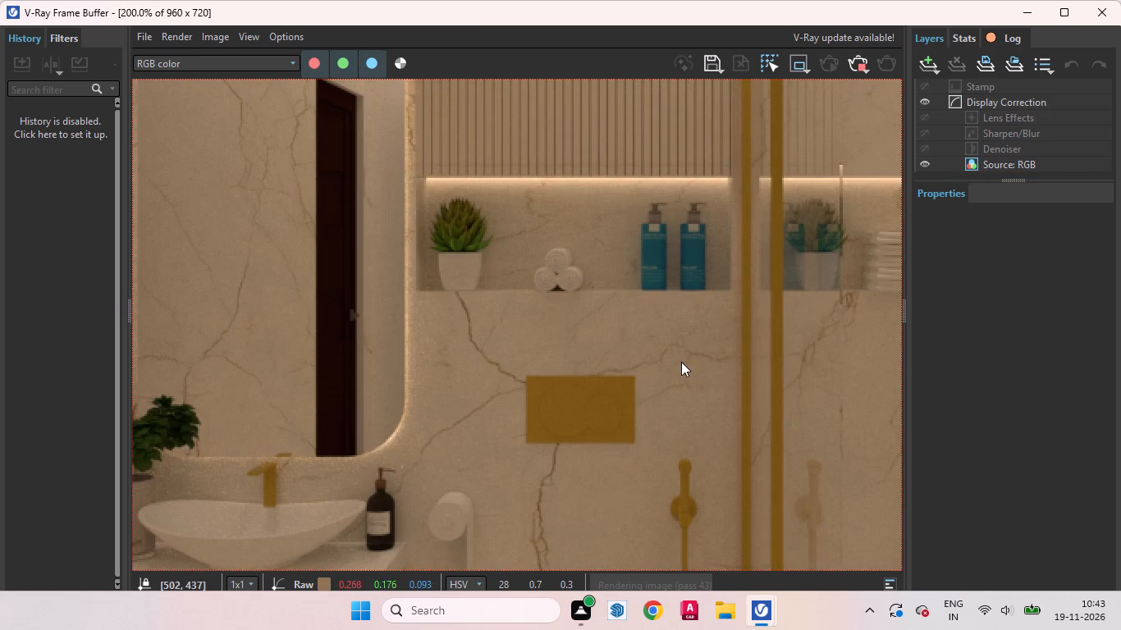
scroll(601, 436, down, 1)
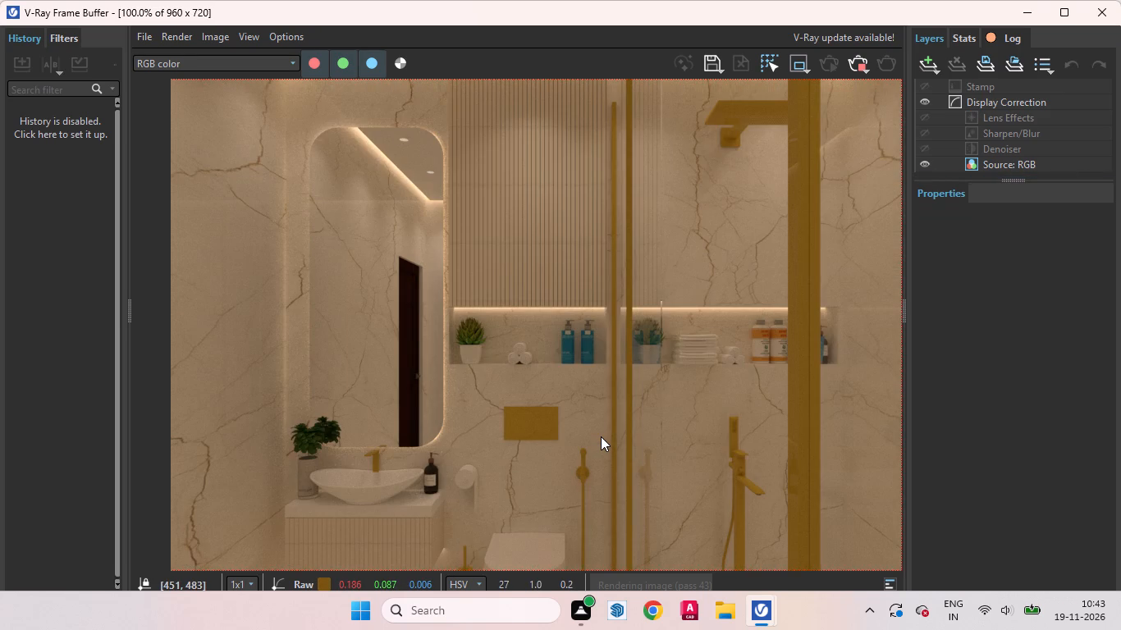
scroll(601, 439, down, 1)
scroll(420, 404, up, 1)
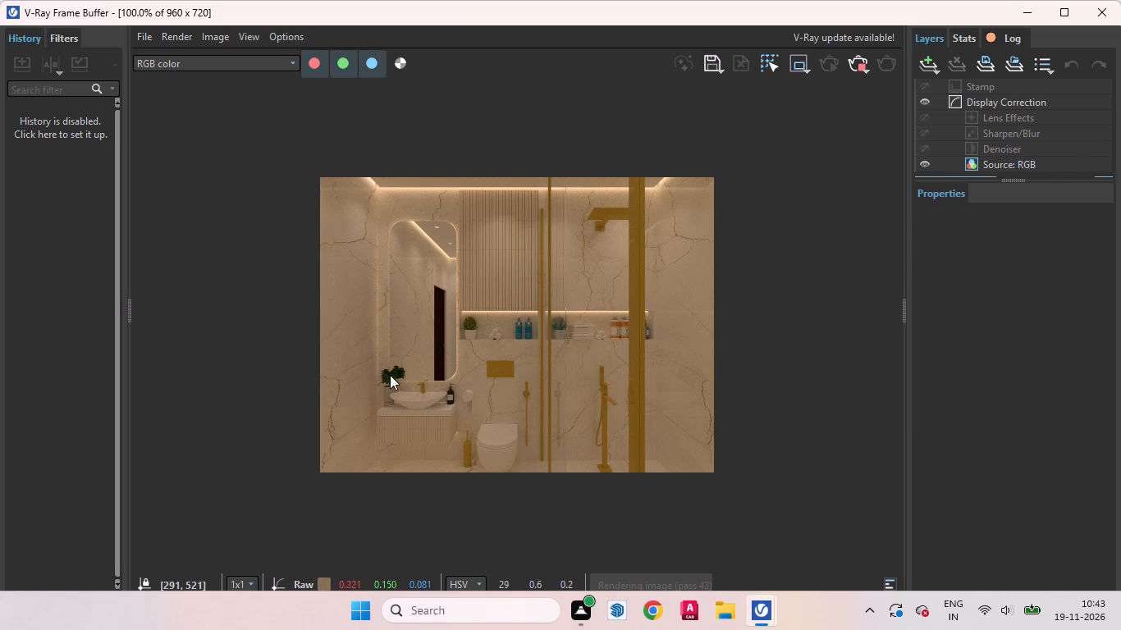
scroll(298, 367, up, 1)
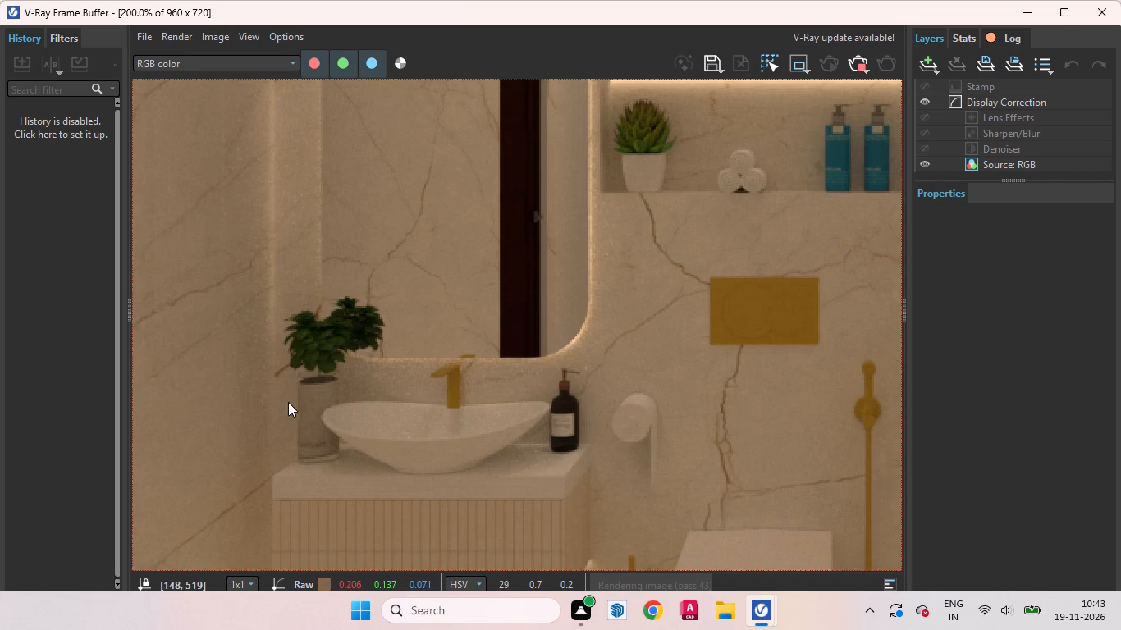
middle_drag(299, 413, 449, 480)
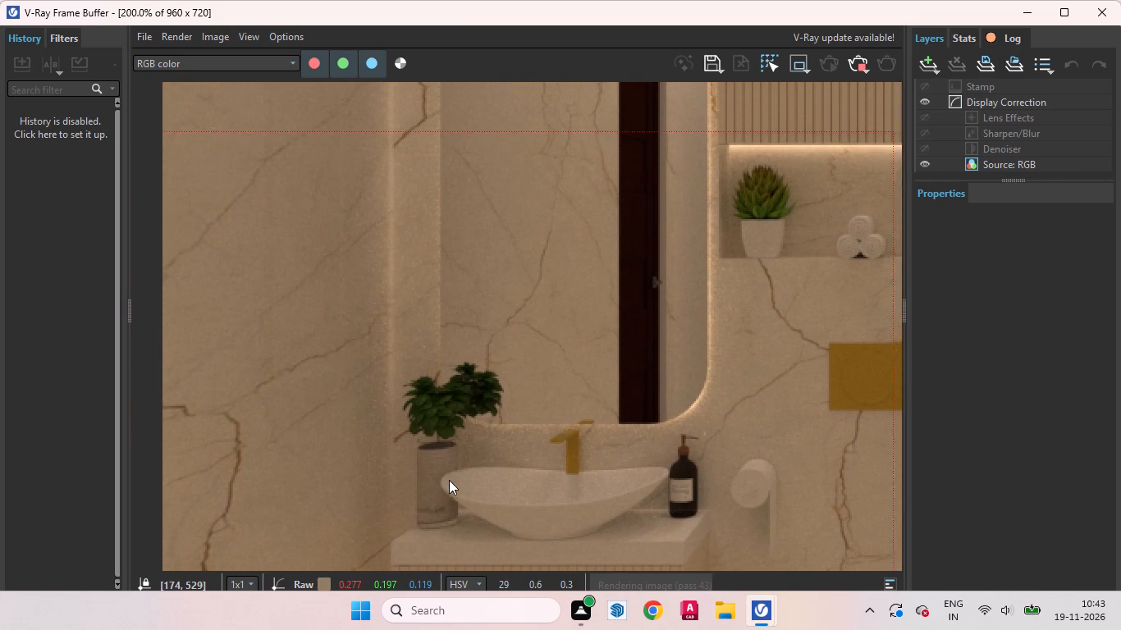
middle_drag(449, 480, 448, 485)
middle_drag(602, 418, 476, 440)
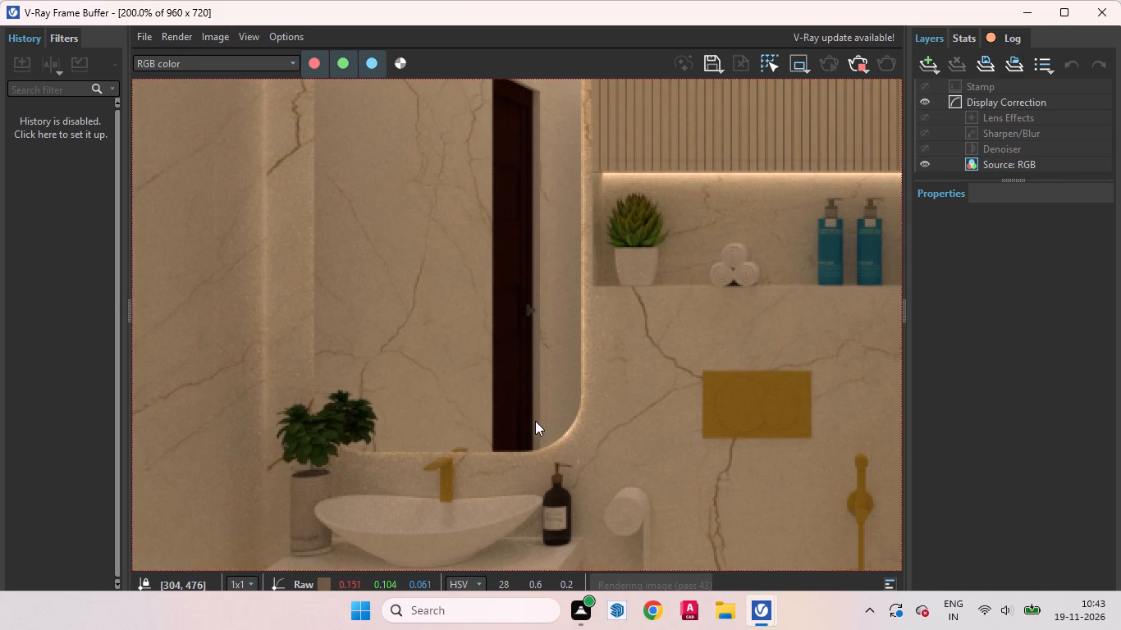
scroll(533, 424, down, 1)
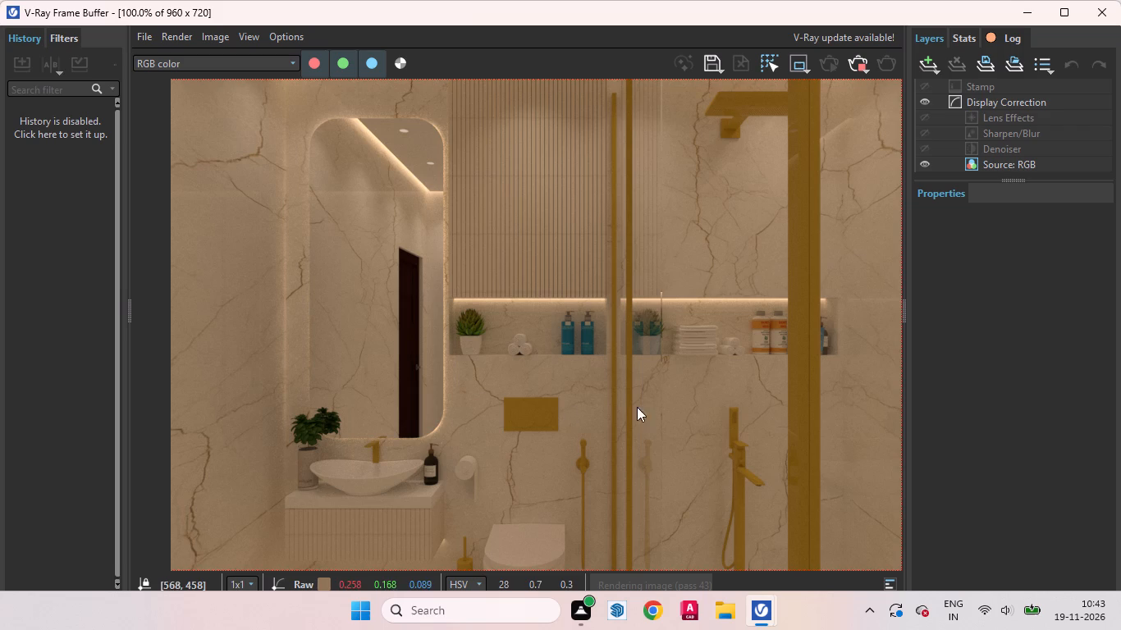
scroll(567, 427, down, 1)
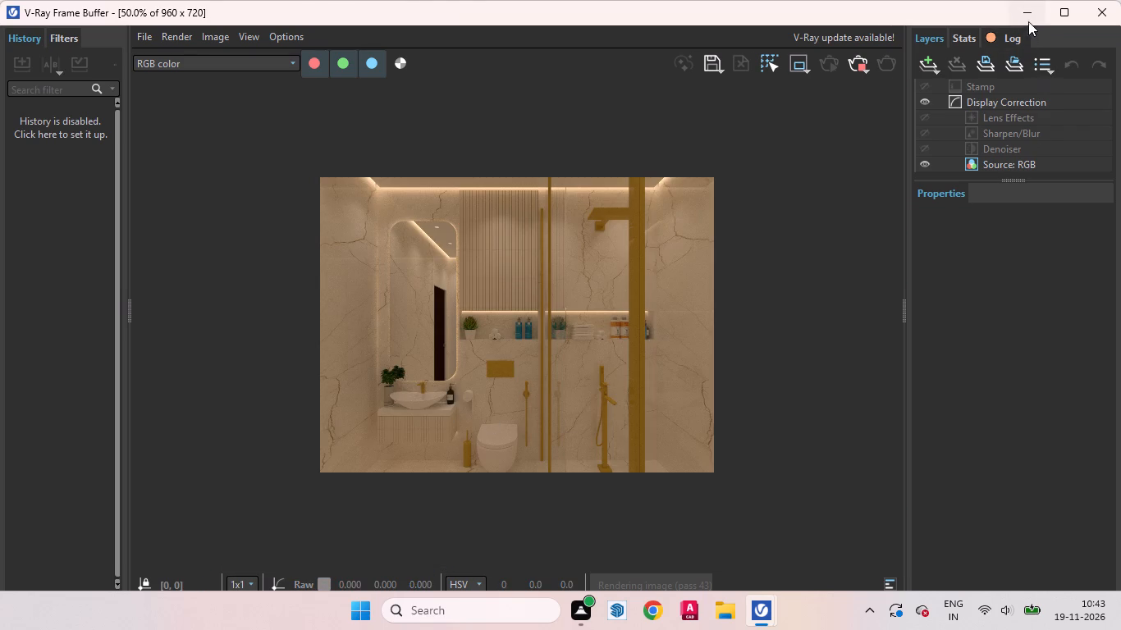
click(1028, 19)
Open the niche wall's group and place a vertical guide 1" beyond the guide at the horizontal niche's far end, away from the niche.
scroll(550, 396, up, 7)
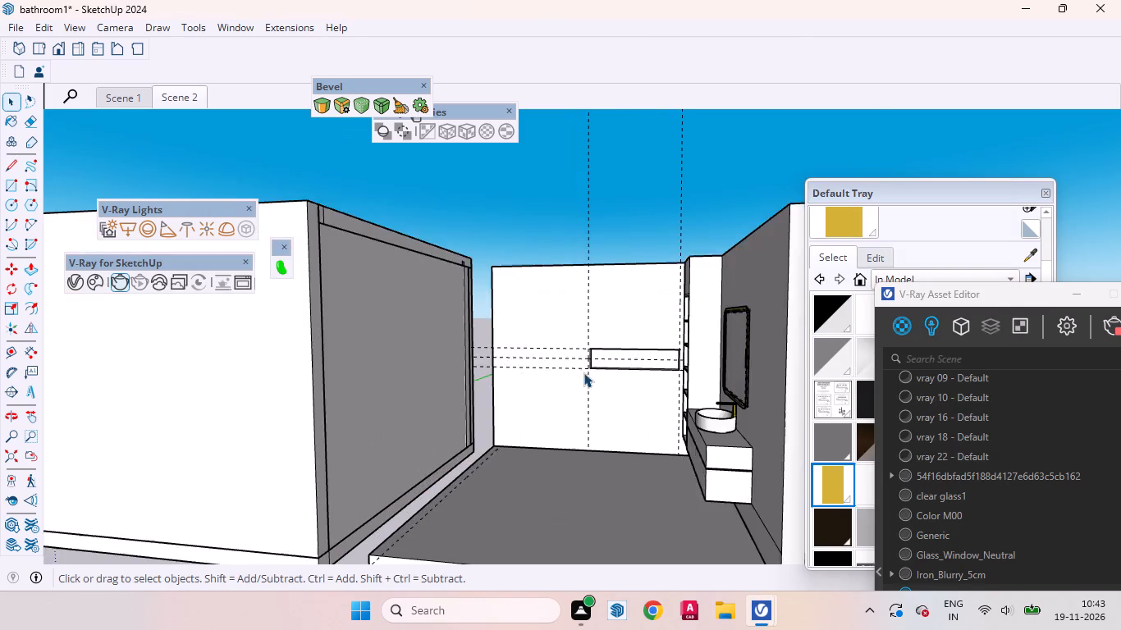
scroll(583, 372, up, 6)
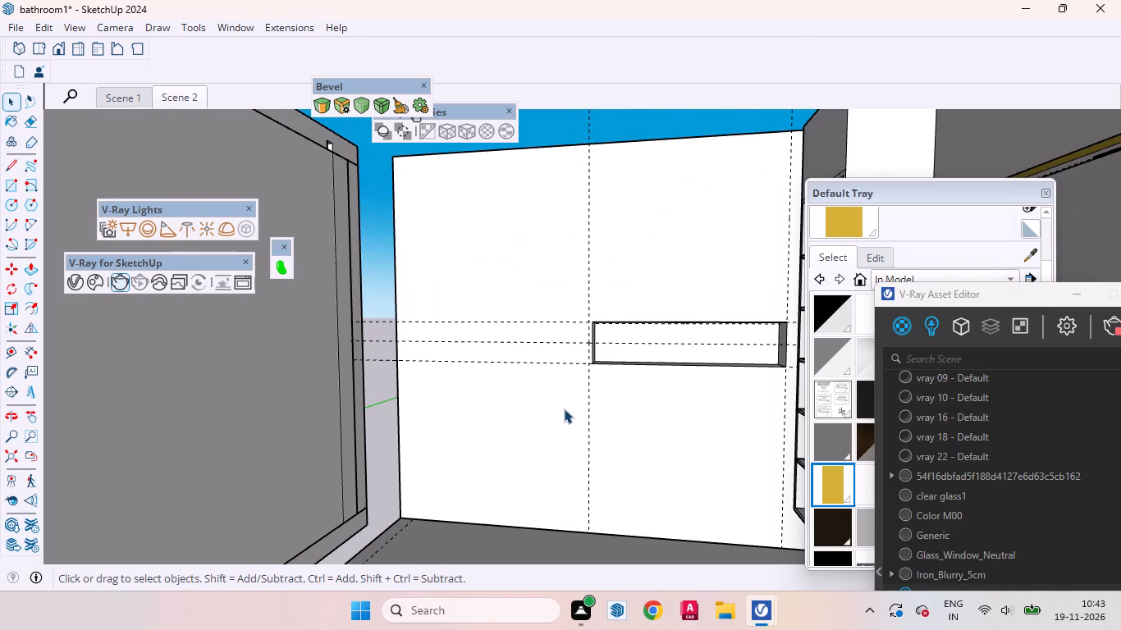
click(438, 410)
triple_click(502, 427)
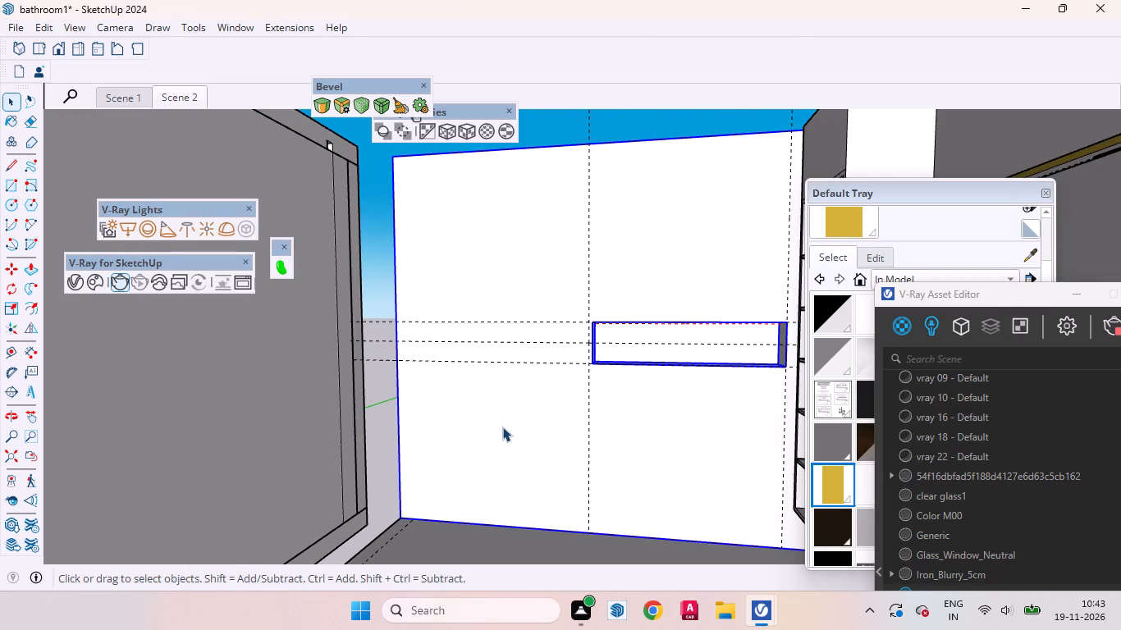
click(524, 421)
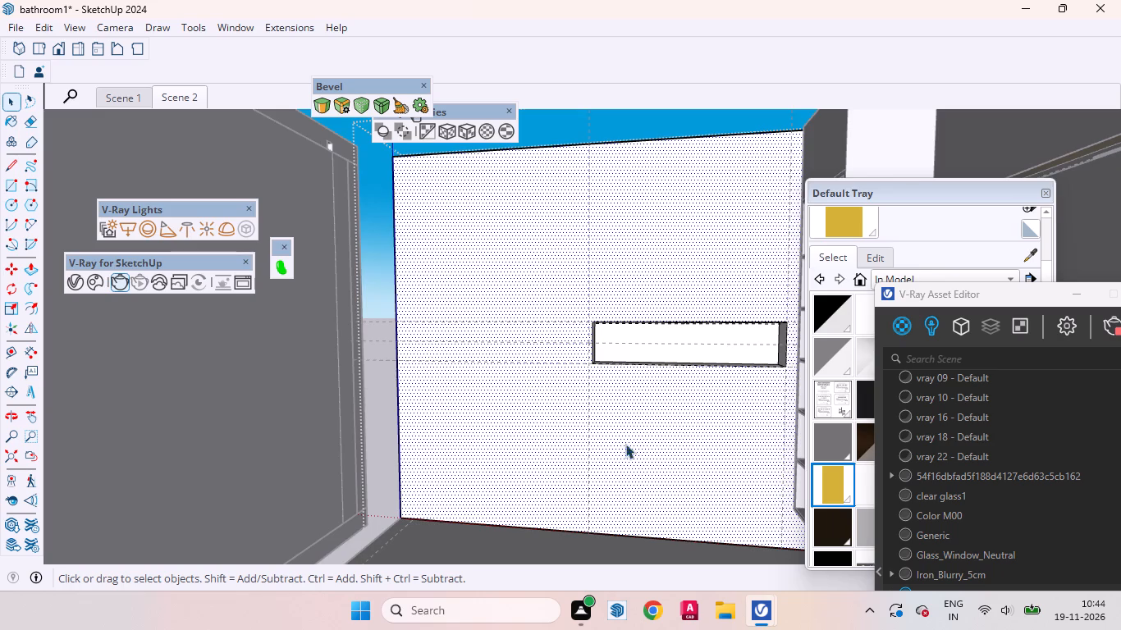
scroll(637, 454, down, 3)
scroll(596, 366, down, 4)
middle_drag(604, 410, 632, 459)
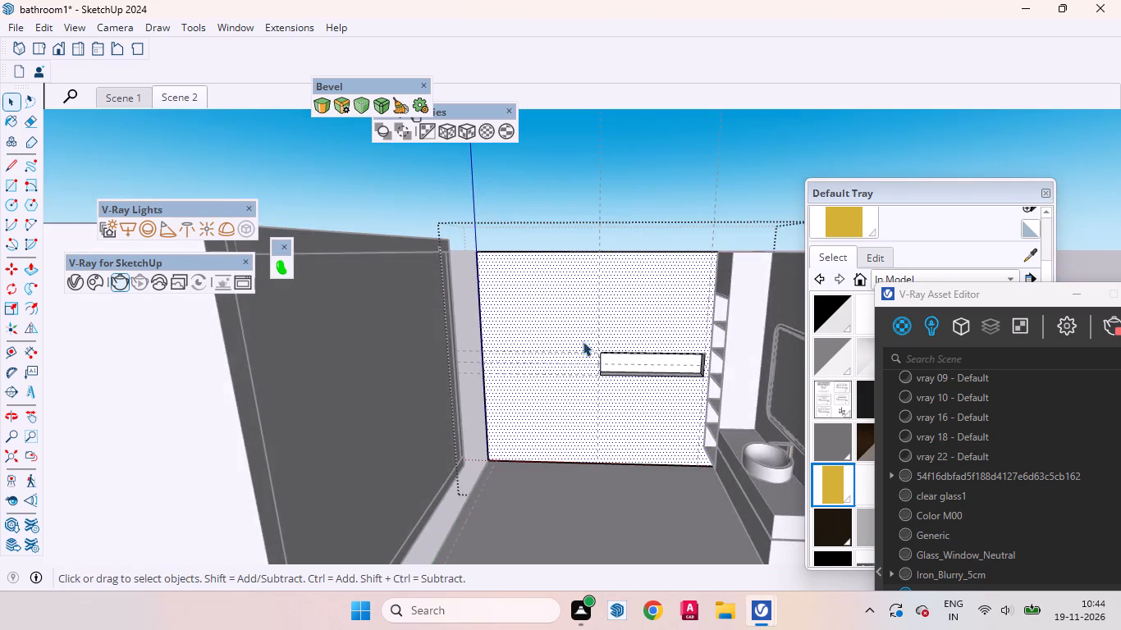
scroll(581, 323, up, 12)
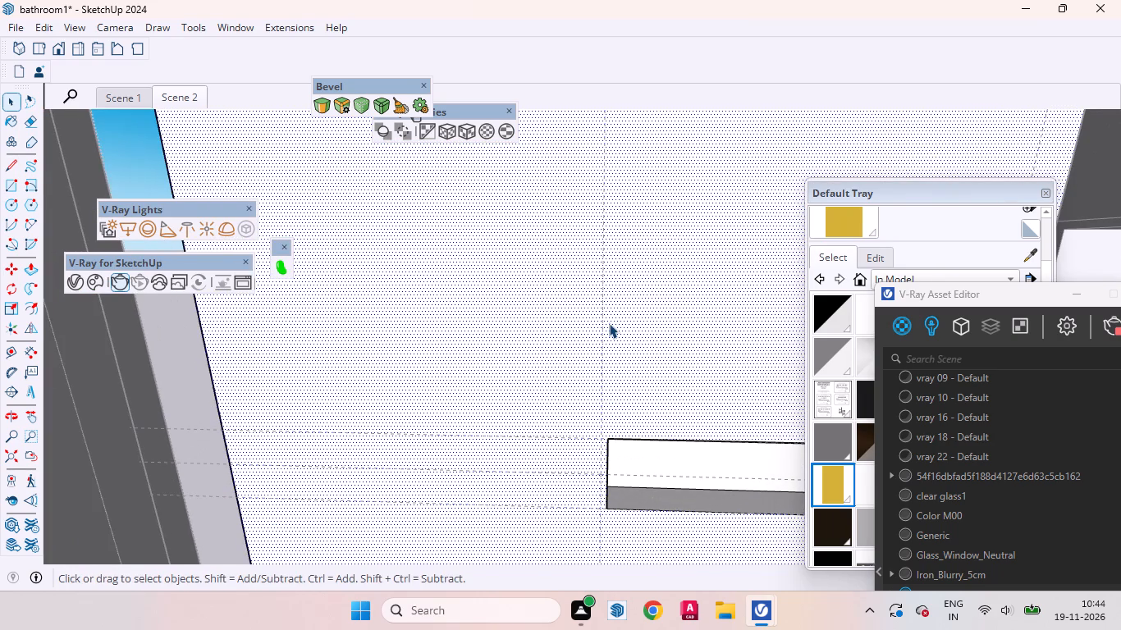
key(t)
scroll(597, 319, up, 2)
click(601, 307)
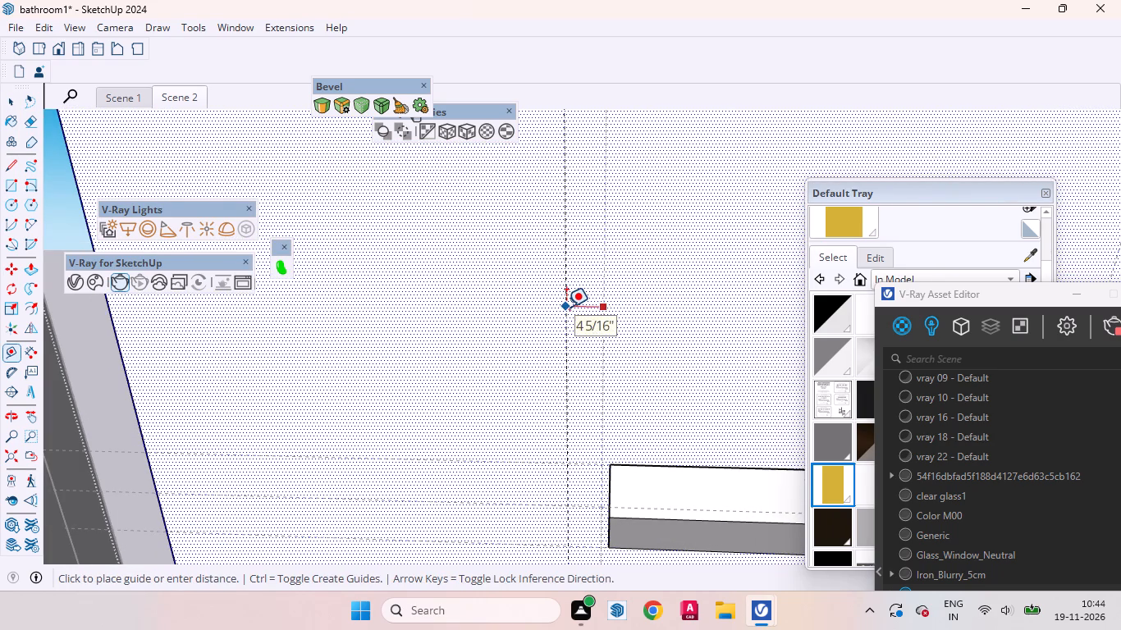
key(1)
key(Return)
key(space)
Create a new group inside the wall and draw a 1" wide, full-height rectangle between the two closely spaced vertical guides.
scroll(602, 317, down, 2)
scroll(602, 317, up, 1)
scroll(603, 314, down, 12)
right_click(663, 176)
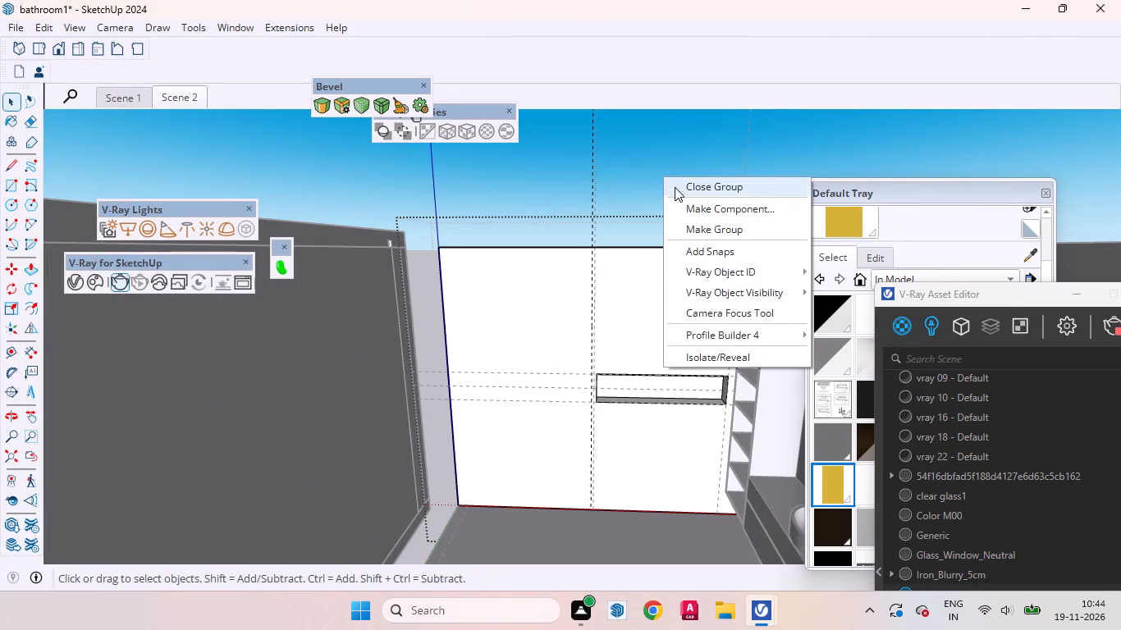
click(711, 229)
scroll(541, 542, up, 9)
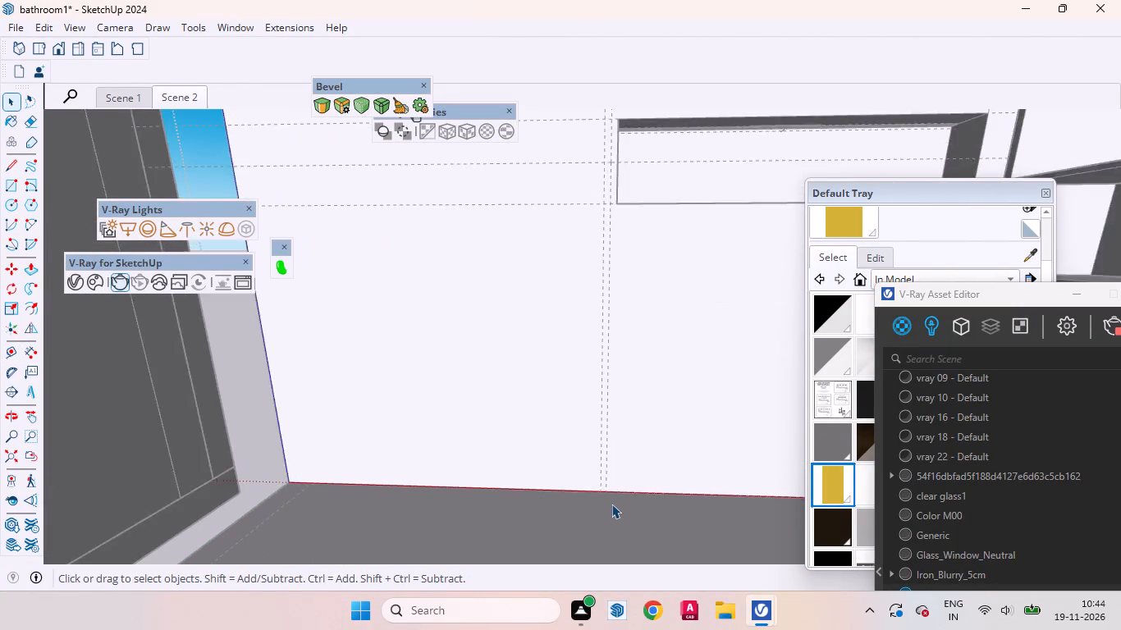
scroll(611, 504, up, 3)
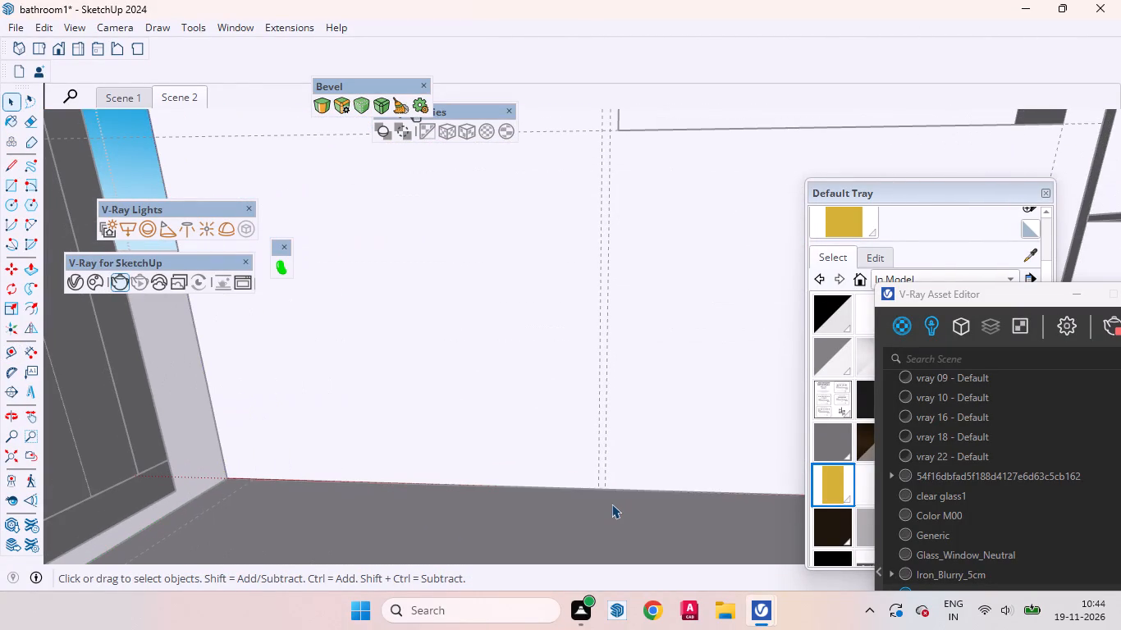
key(r)
scroll(612, 503, up, 7)
click(603, 482)
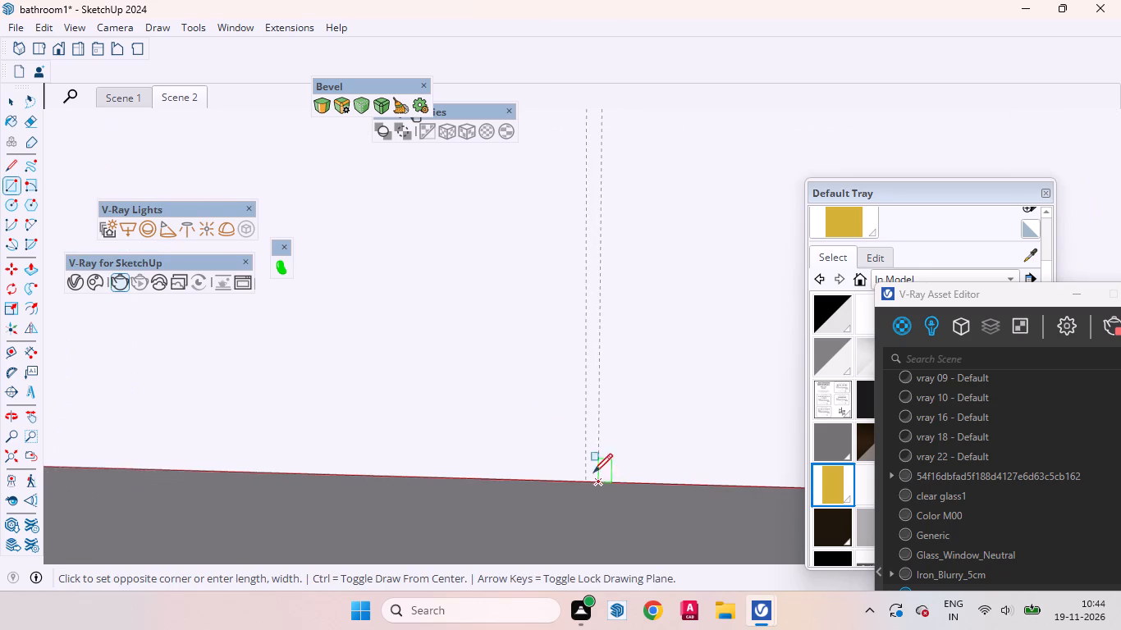
scroll(578, 474, down, 20)
scroll(578, 474, down, 2)
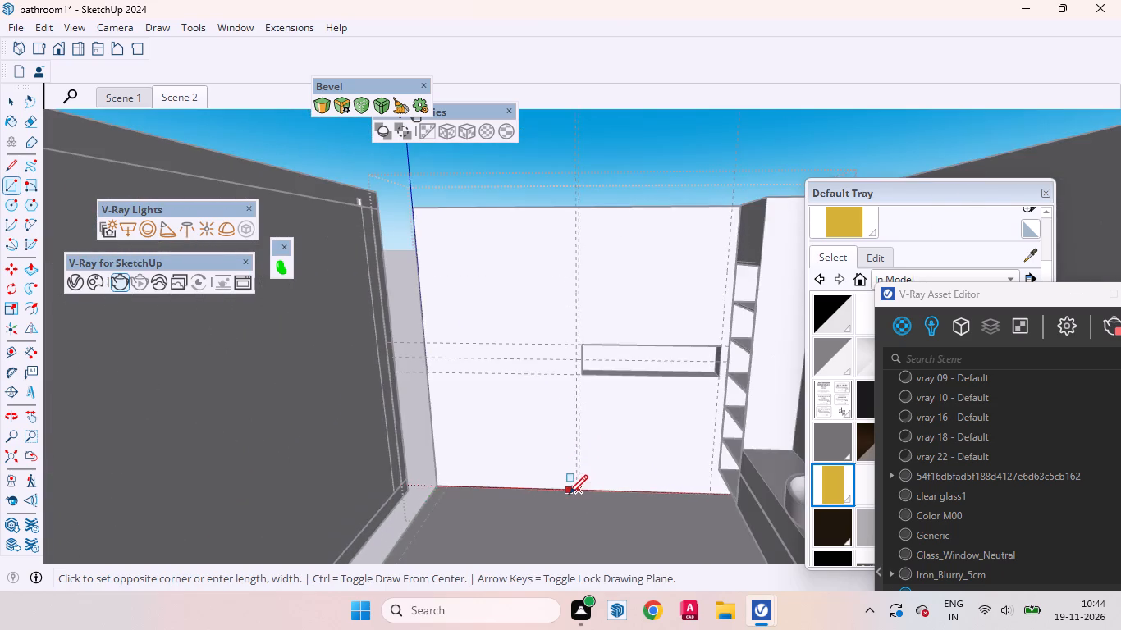
scroll(574, 273, up, 17)
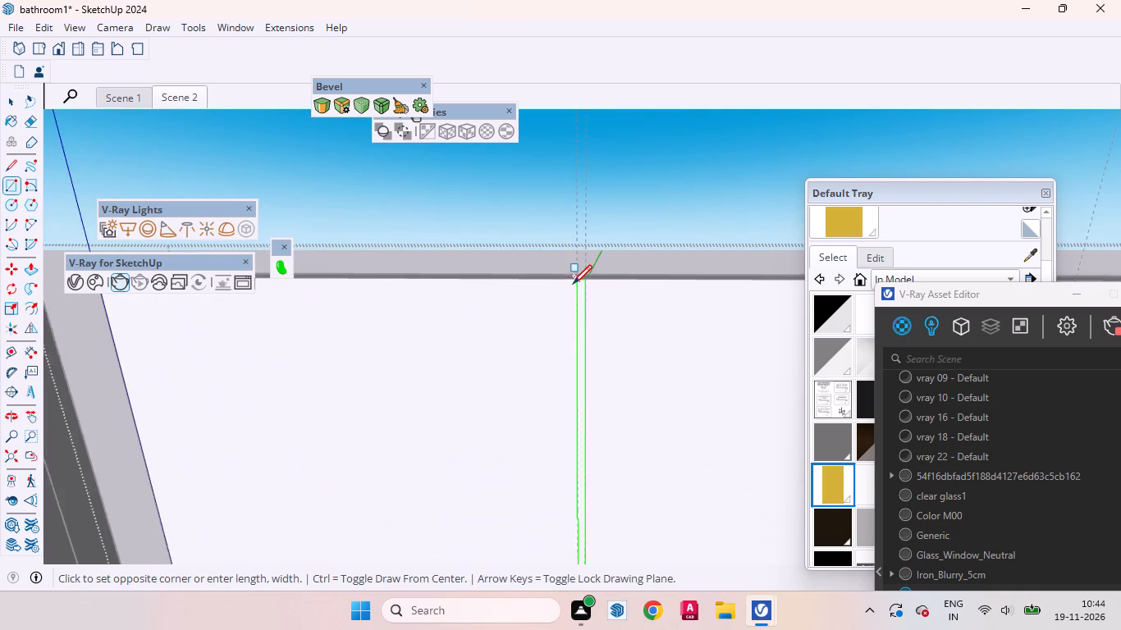
scroll(573, 284, up, 7)
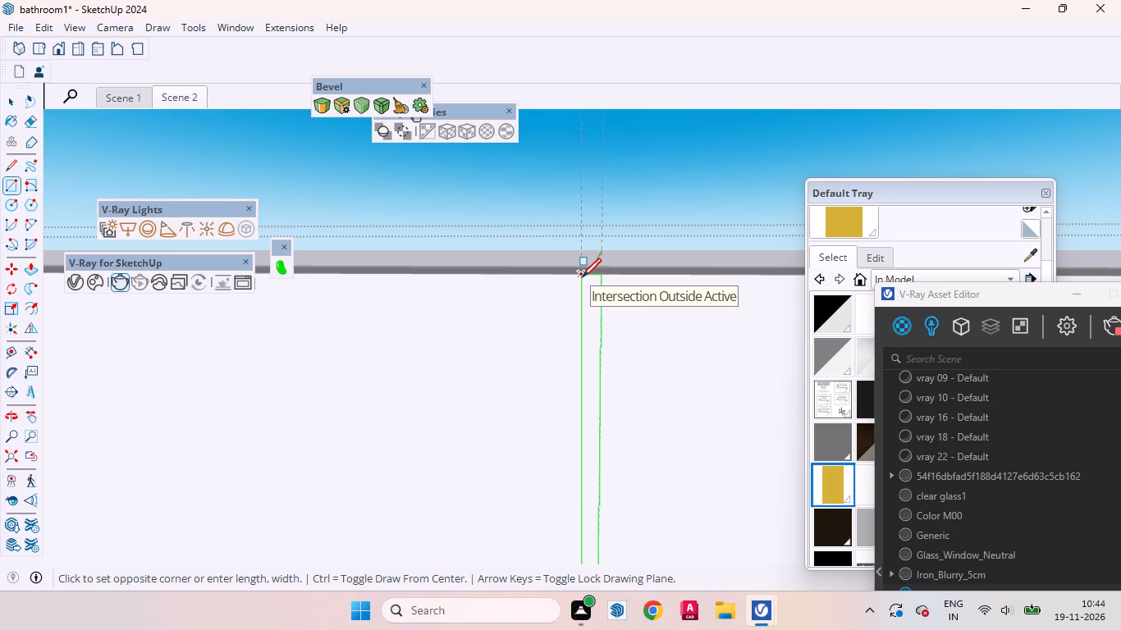
click(582, 277)
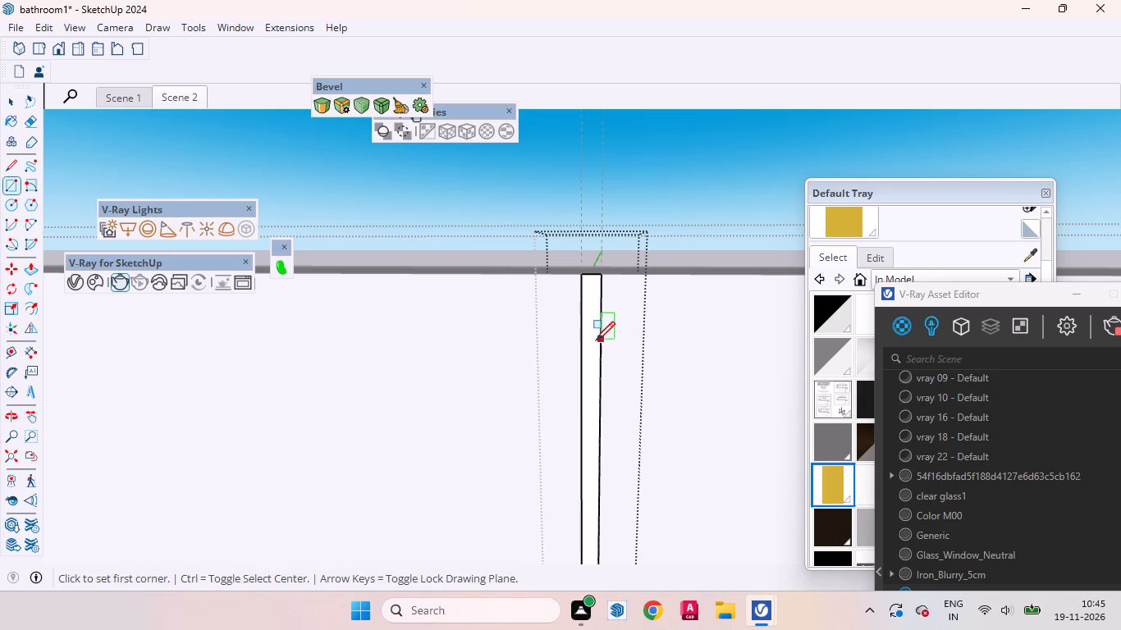
key(space)
Extrude the full-height strip 1" out from the wall with Push/Pull to form a slim square post.
scroll(575, 330, down, 7)
middle_drag(590, 375, 352, 585)
scroll(496, 412, up, 19)
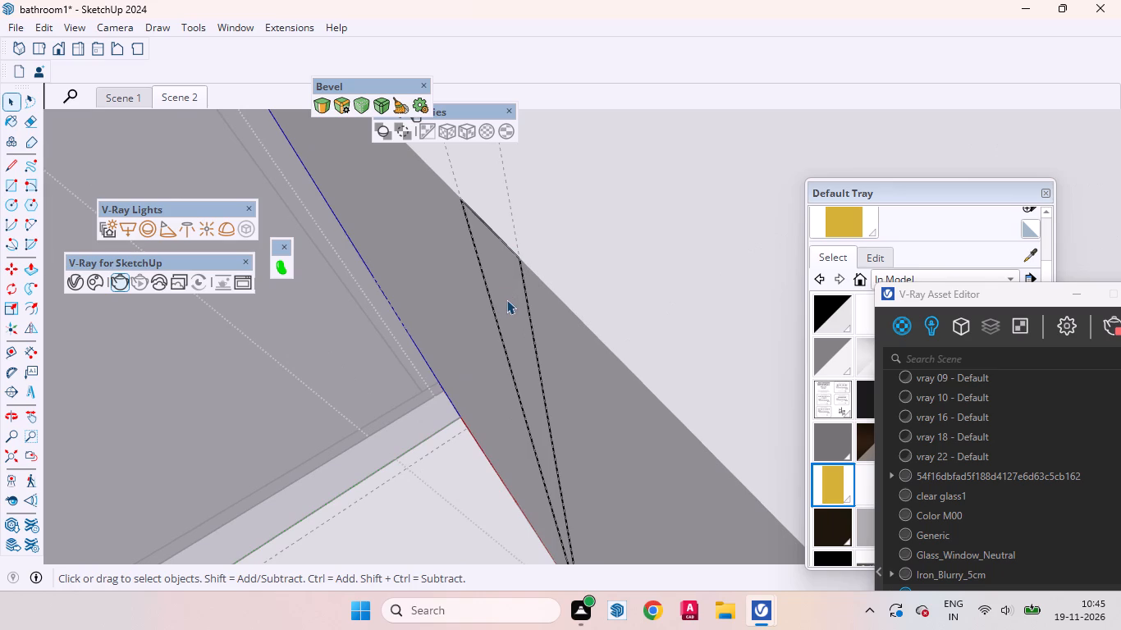
key(p)
scroll(506, 299, up, 4)
click(508, 297)
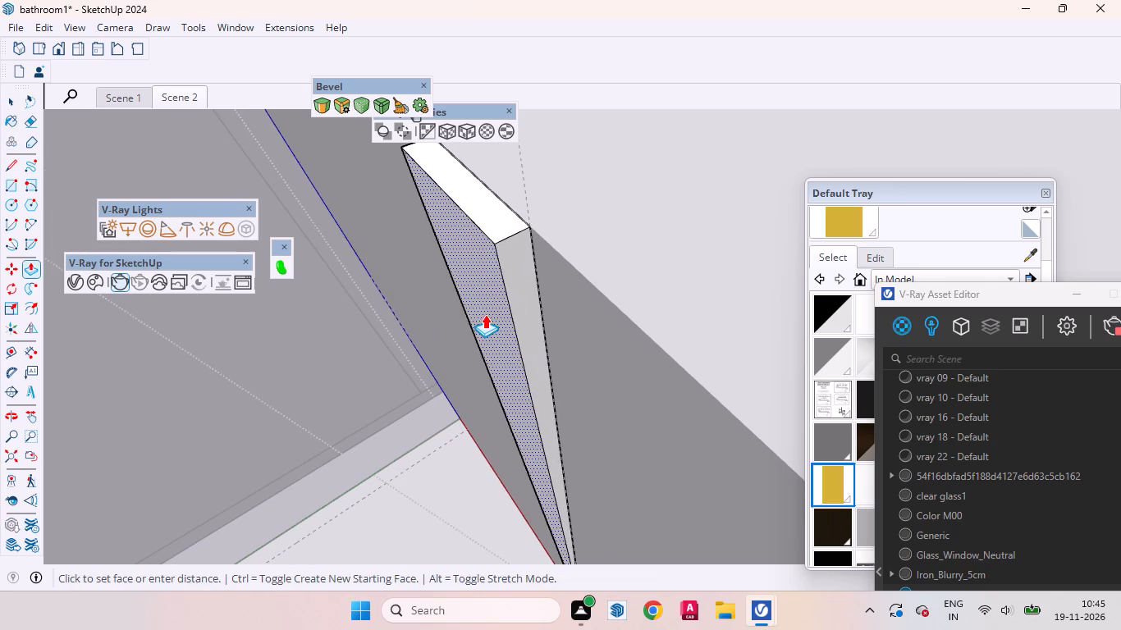
key(1)
key(Return)
key(space)
Place a vertical guide along the centre of the post's front face, starting from its side edge.
scroll(572, 268, up, 1)
scroll(584, 260, down, 1)
scroll(594, 254, up, 1)
scroll(599, 252, down, 4)
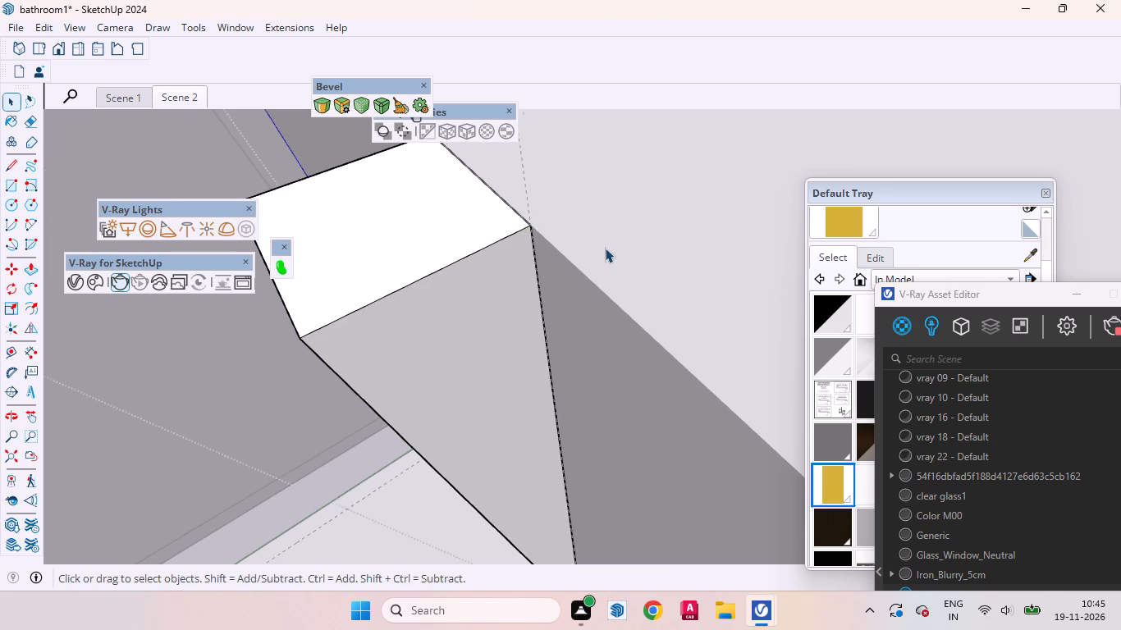
scroll(605, 248, down, 10)
middle_drag(529, 303, 764, 291)
scroll(654, 261, down, 4)
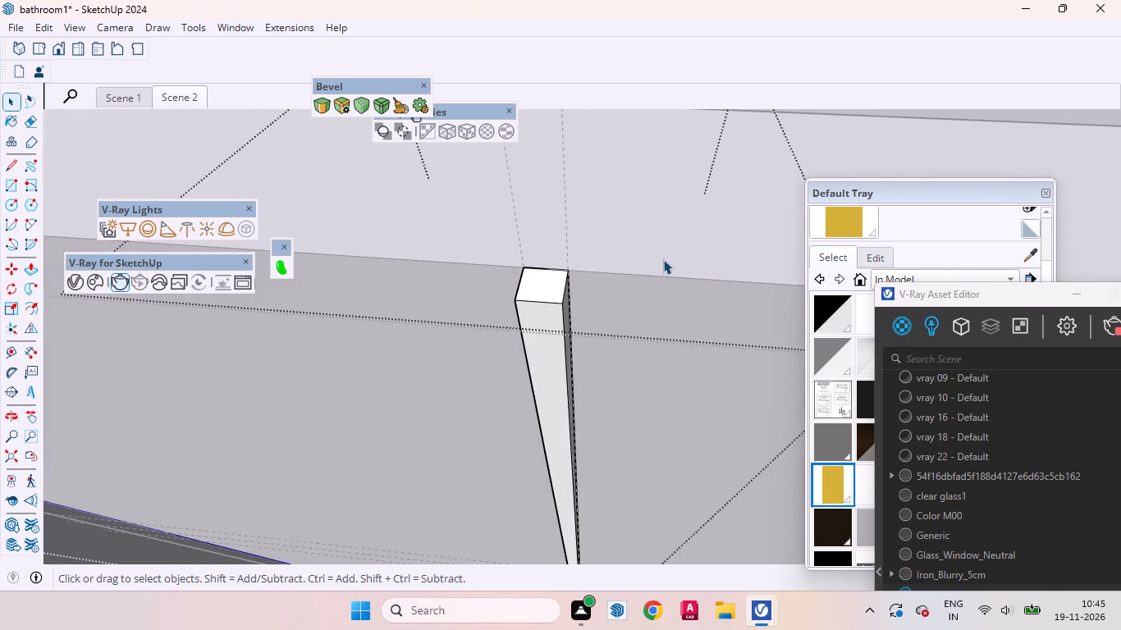
scroll(530, 330, up, 8)
key(t)
scroll(522, 303, up, 4)
click(482, 281)
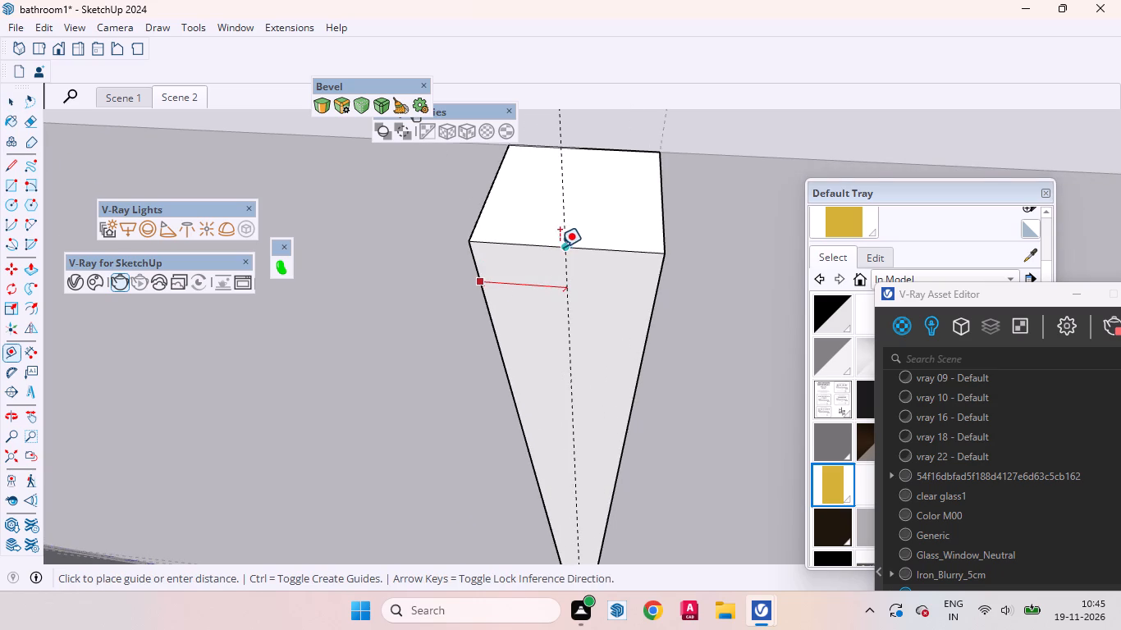
click(565, 247)
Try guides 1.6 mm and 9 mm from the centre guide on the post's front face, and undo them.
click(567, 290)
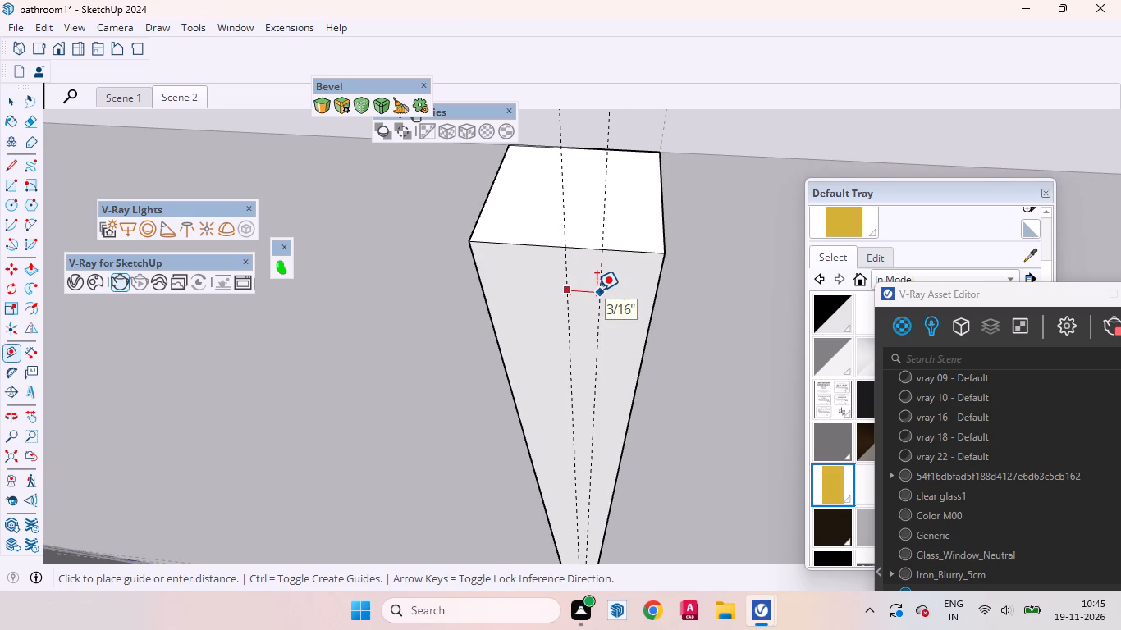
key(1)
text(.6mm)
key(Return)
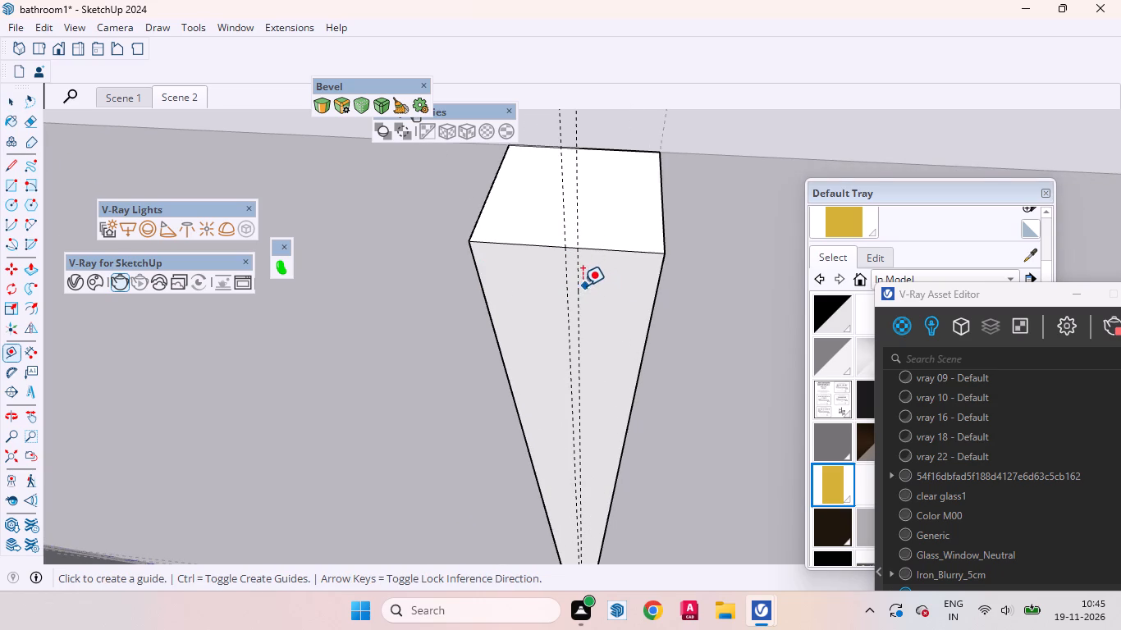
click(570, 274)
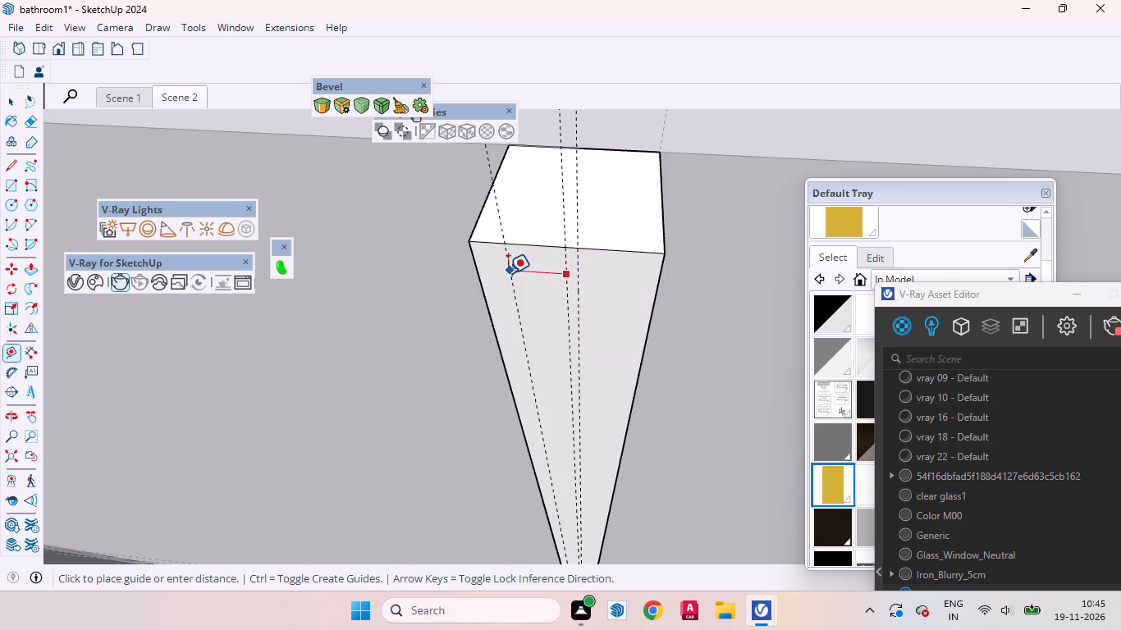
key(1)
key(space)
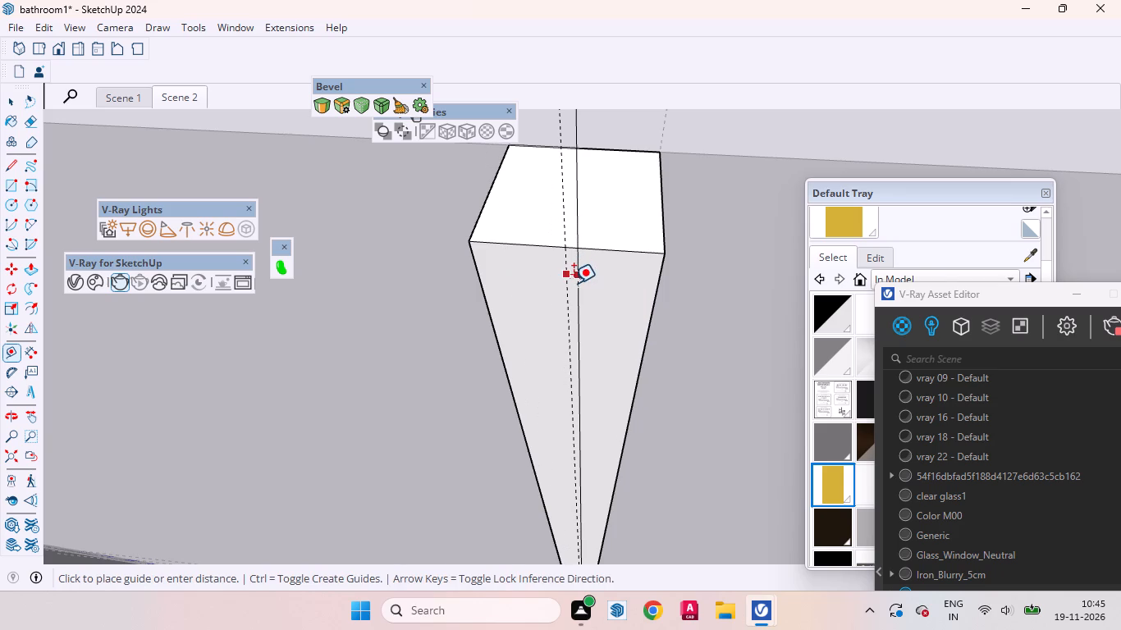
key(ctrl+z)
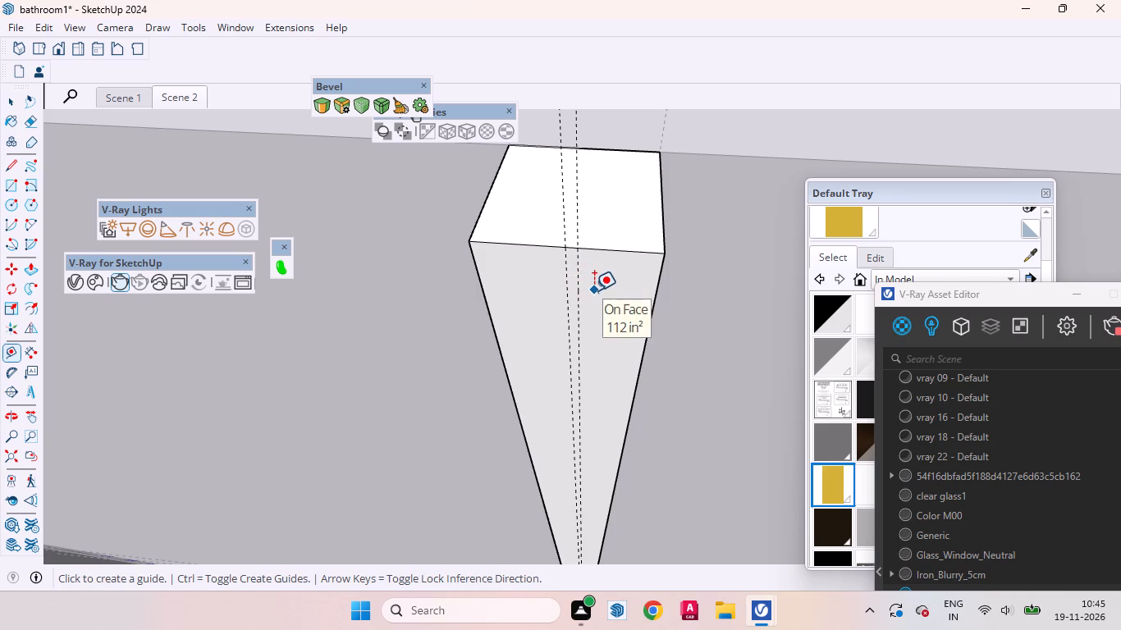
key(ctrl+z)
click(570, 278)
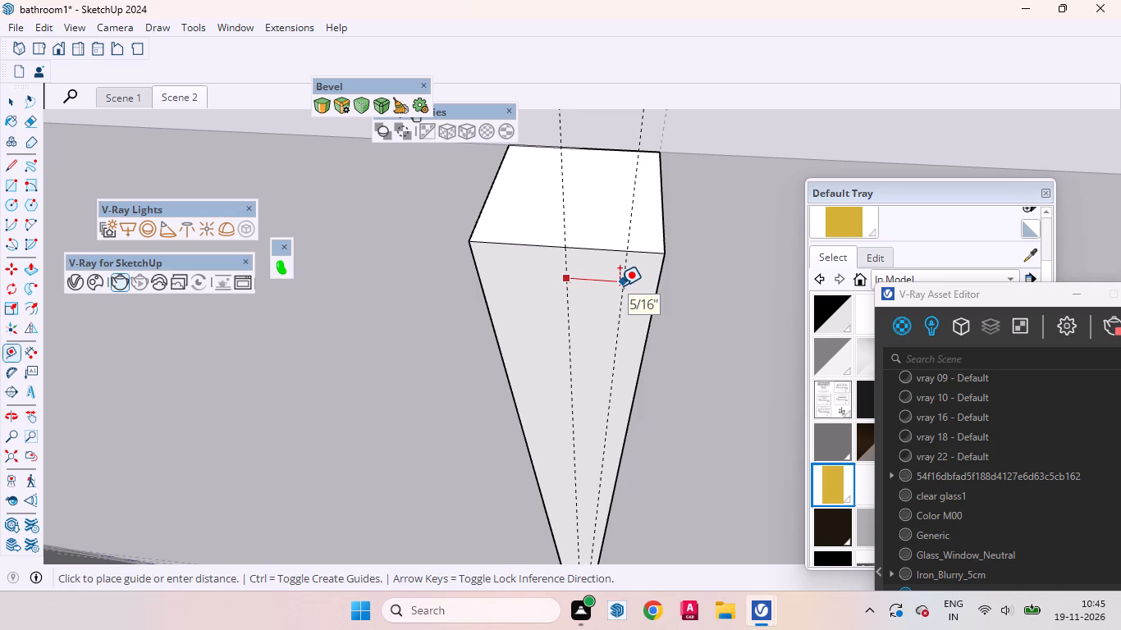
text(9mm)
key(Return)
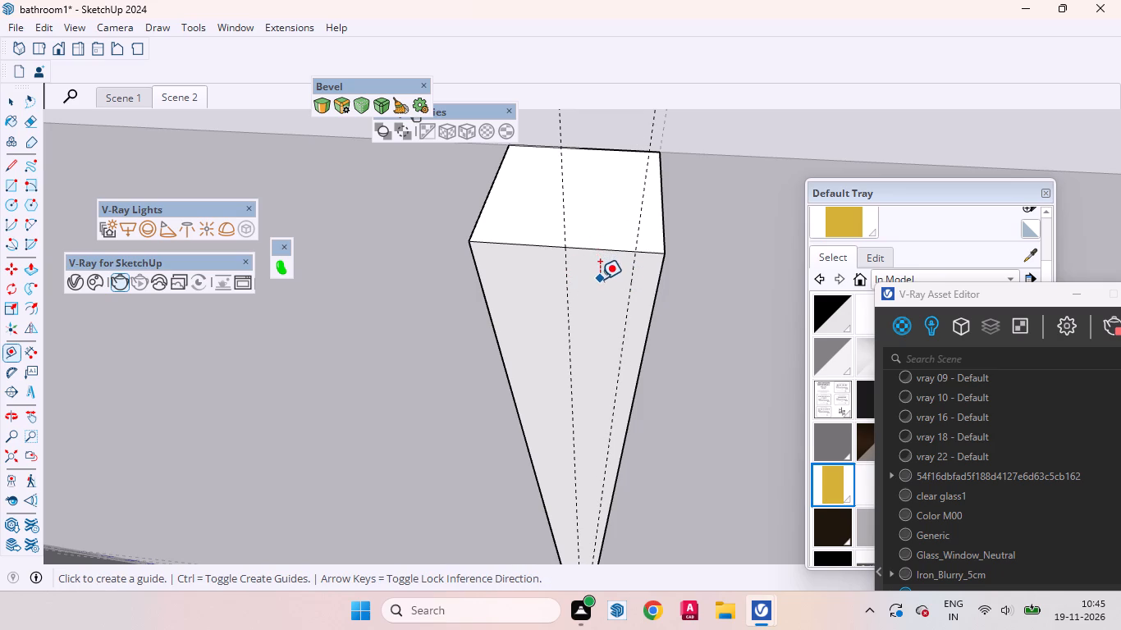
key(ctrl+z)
Place two vertical guides on the post's front face, one 3 mm to each side of the centre guide.
click(565, 281)
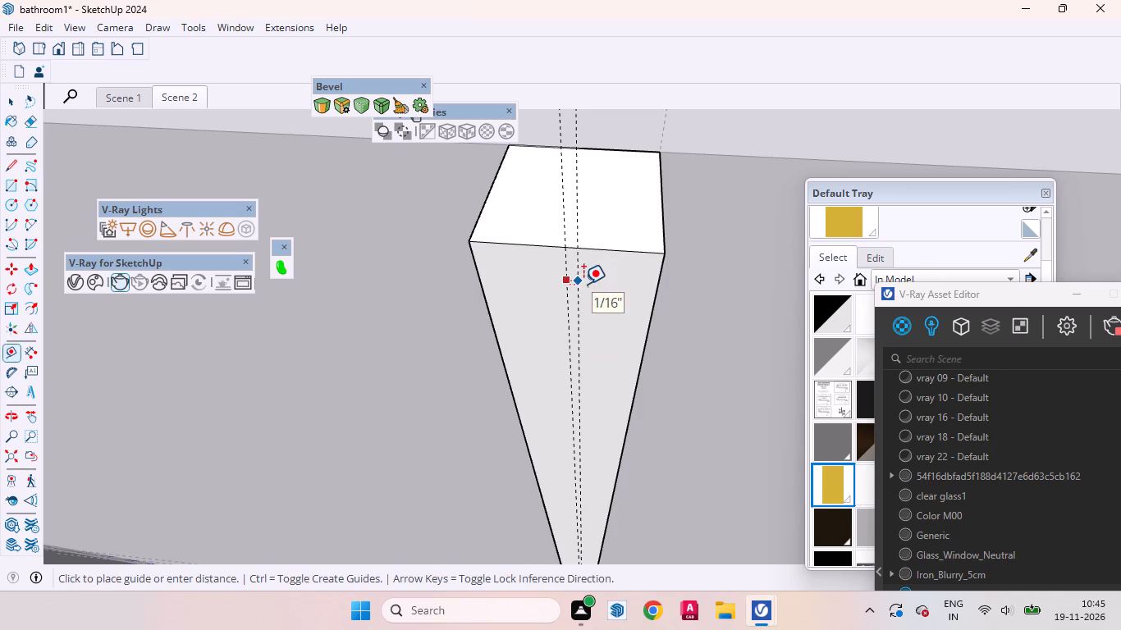
text(3mm)
key(Return)
click(569, 291)
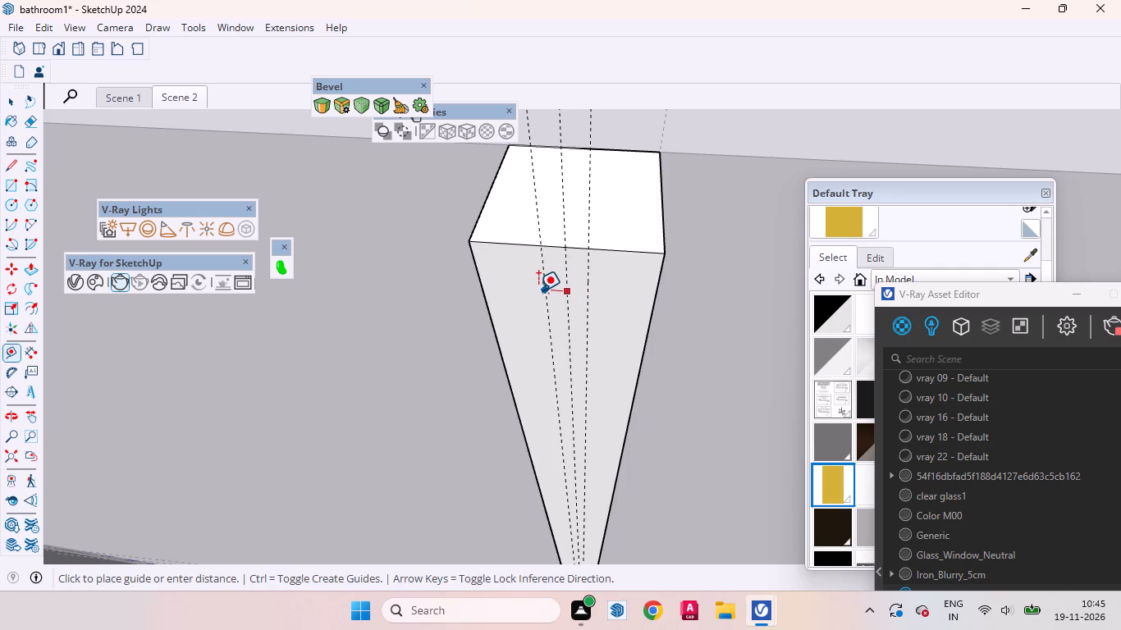
text(3mm)
key(Return)
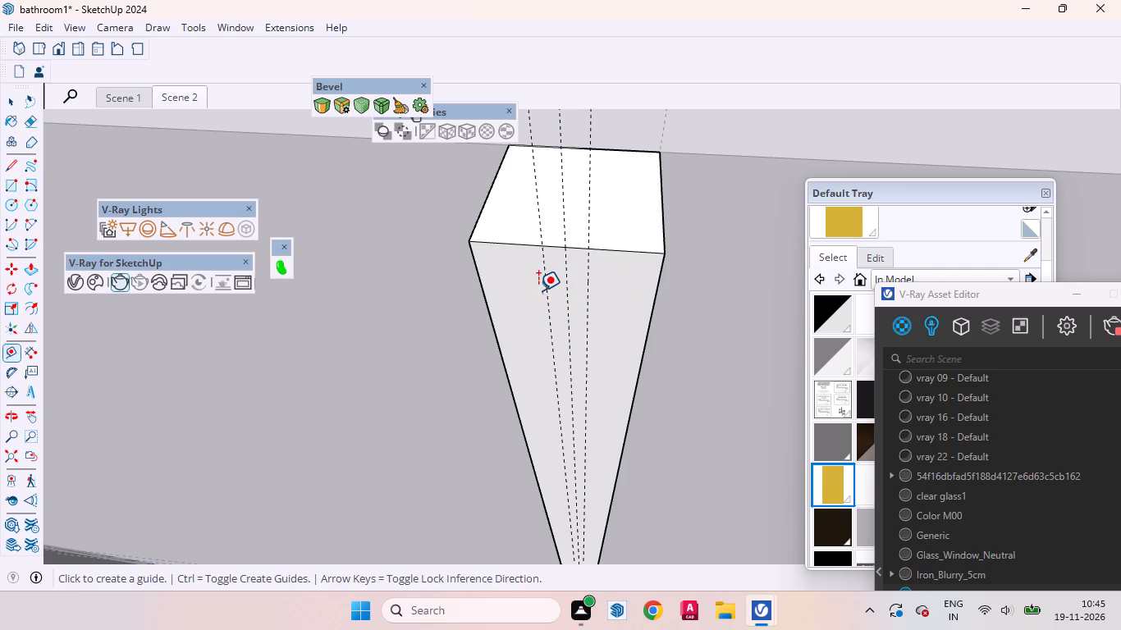
Draw a full-height rectangle on the post's front face between the two outer guides, from the top edge to the bottom edge.
key(space)
click(558, 290)
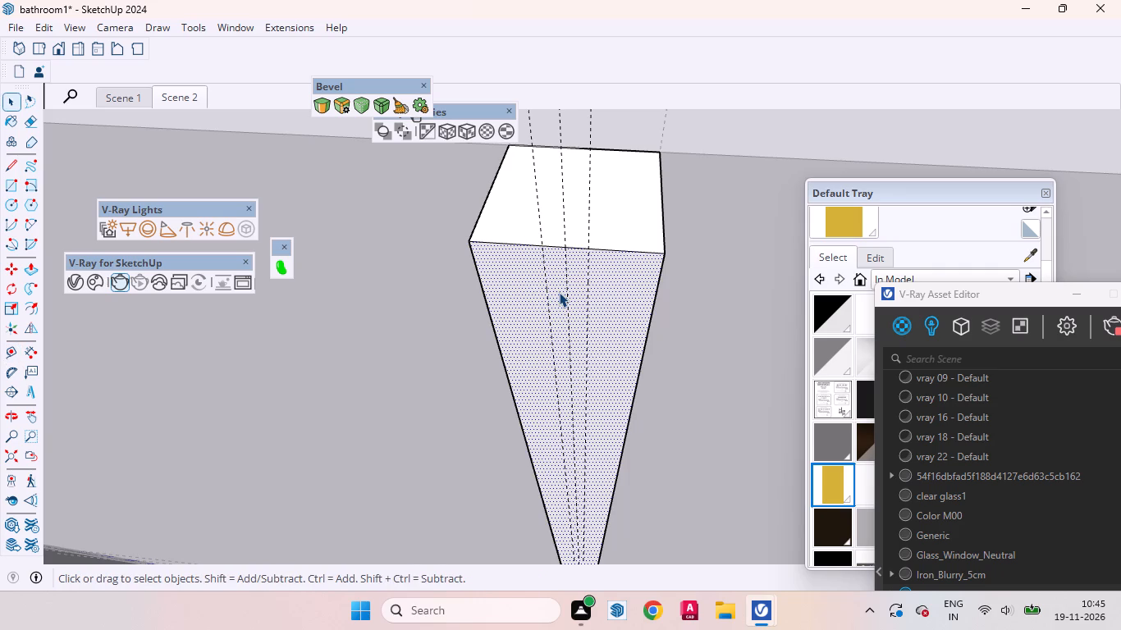
key(r)
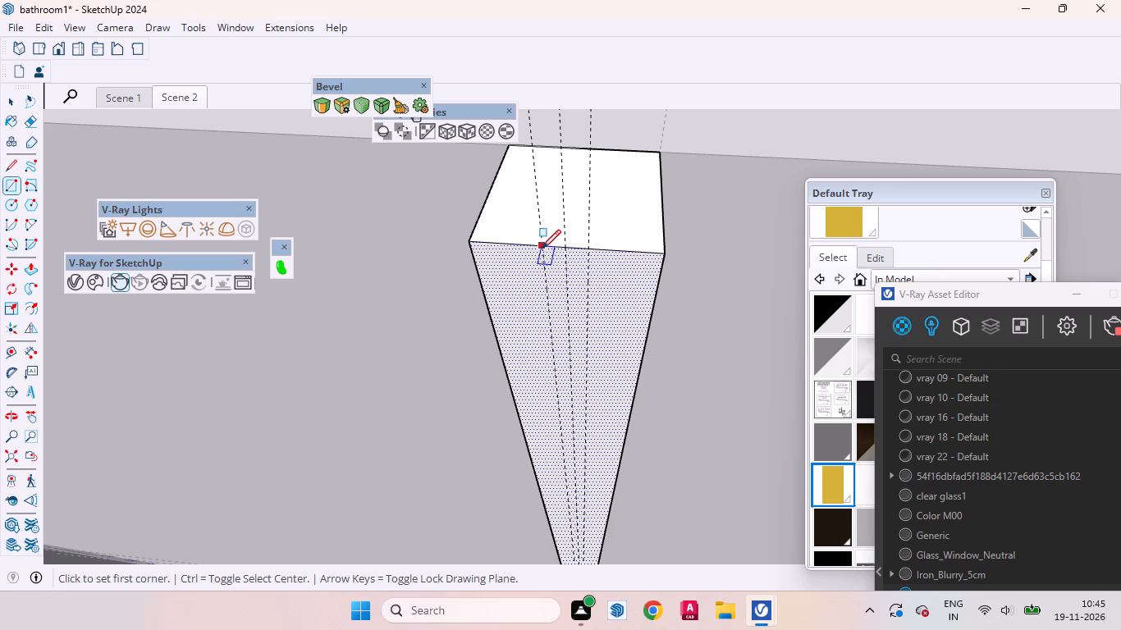
scroll(545, 249, up, 8)
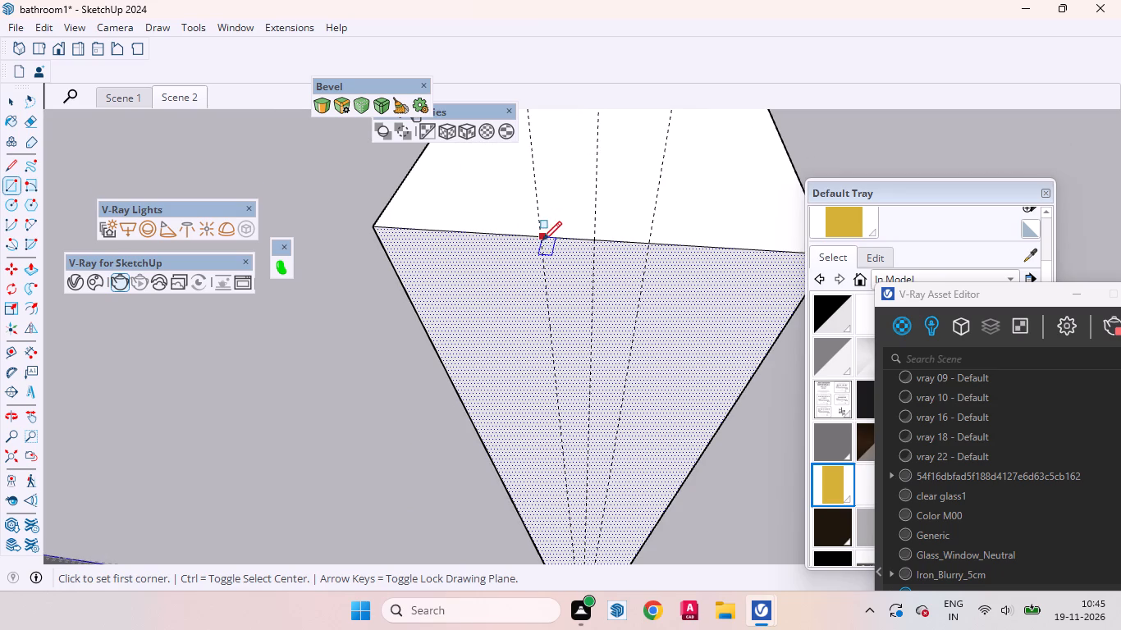
middle_drag(538, 197, 546, 116)
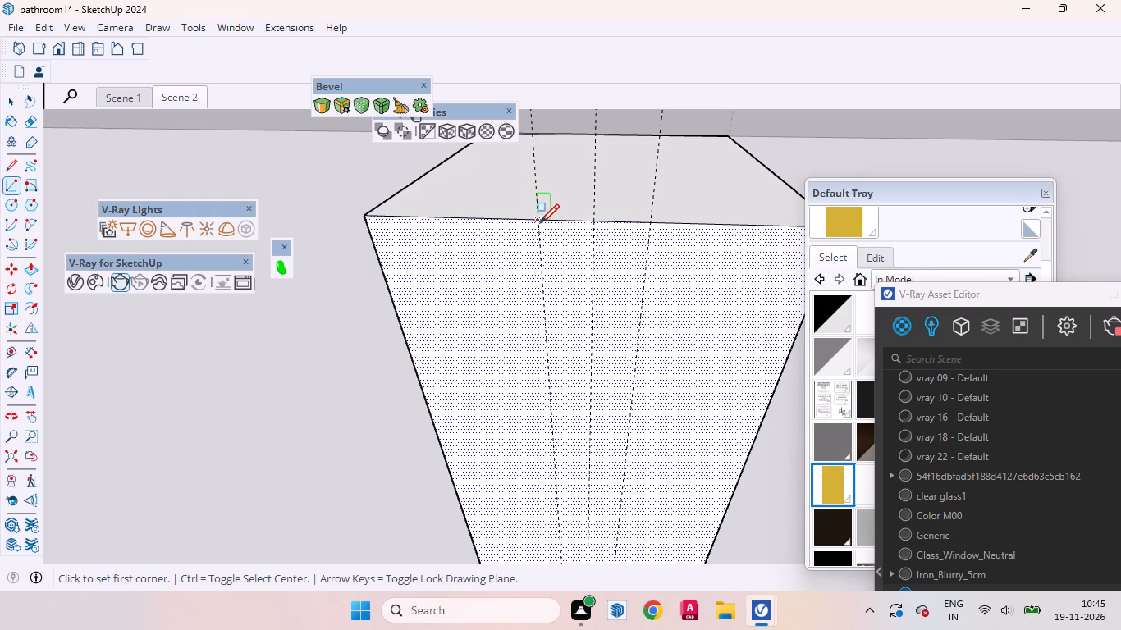
click(540, 223)
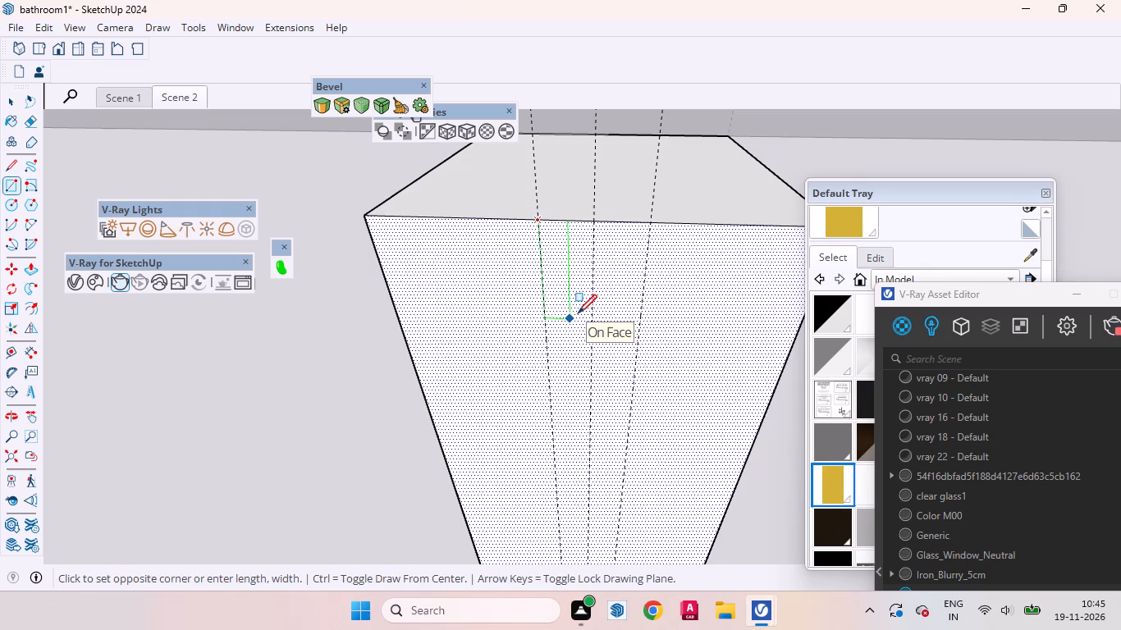
scroll(594, 322, down, 9)
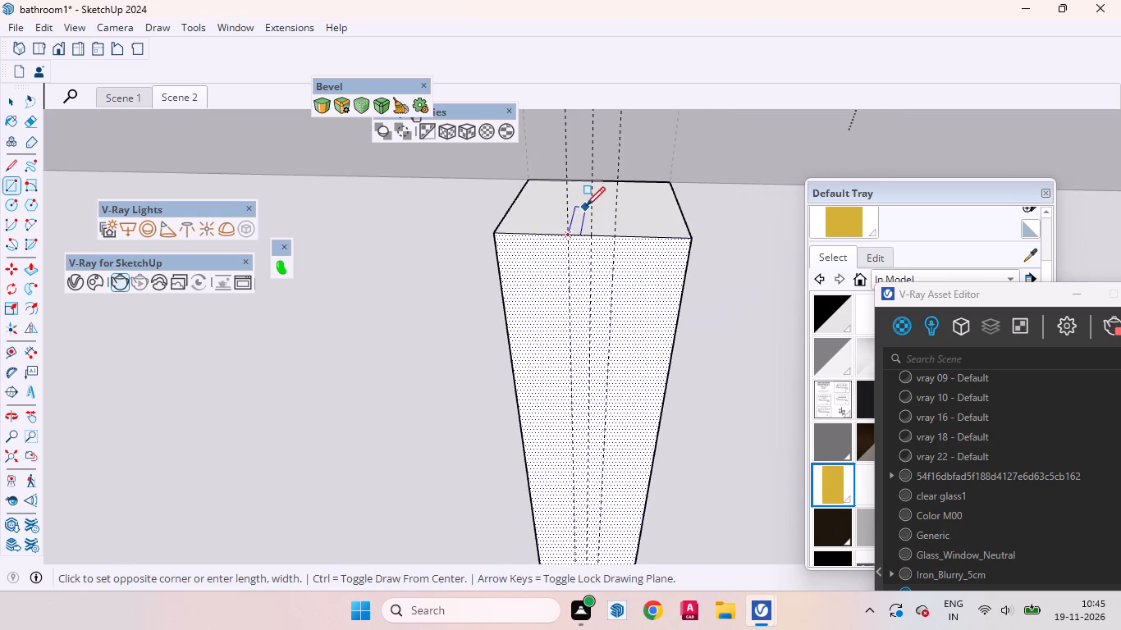
scroll(586, 206, down, 20)
scroll(586, 206, down, 7)
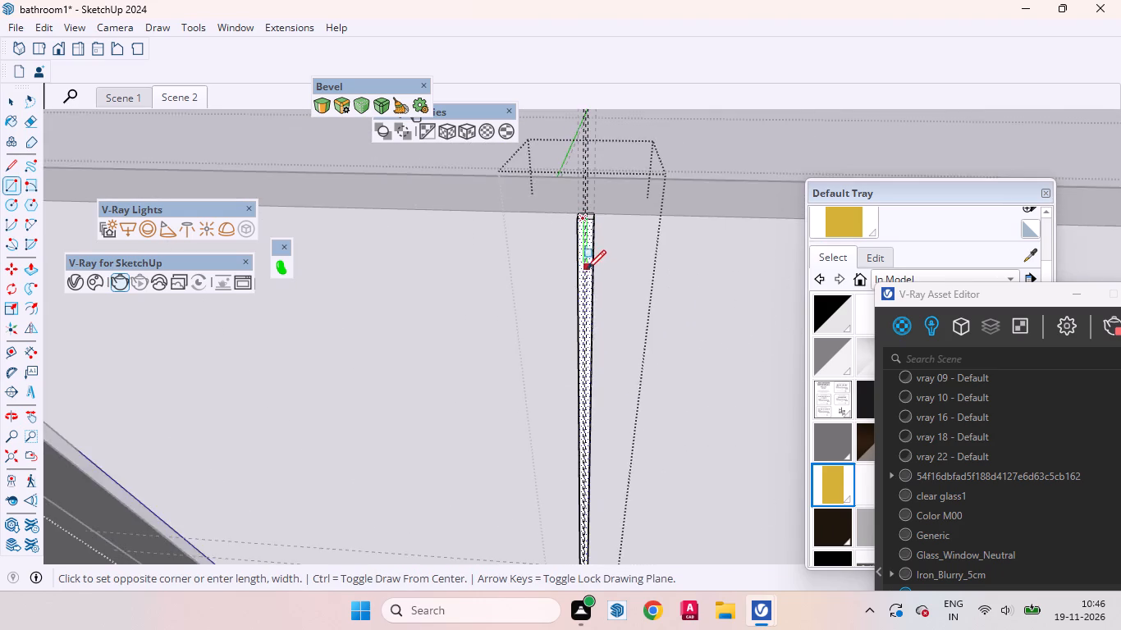
scroll(587, 270, down, 19)
scroll(597, 441, up, 3)
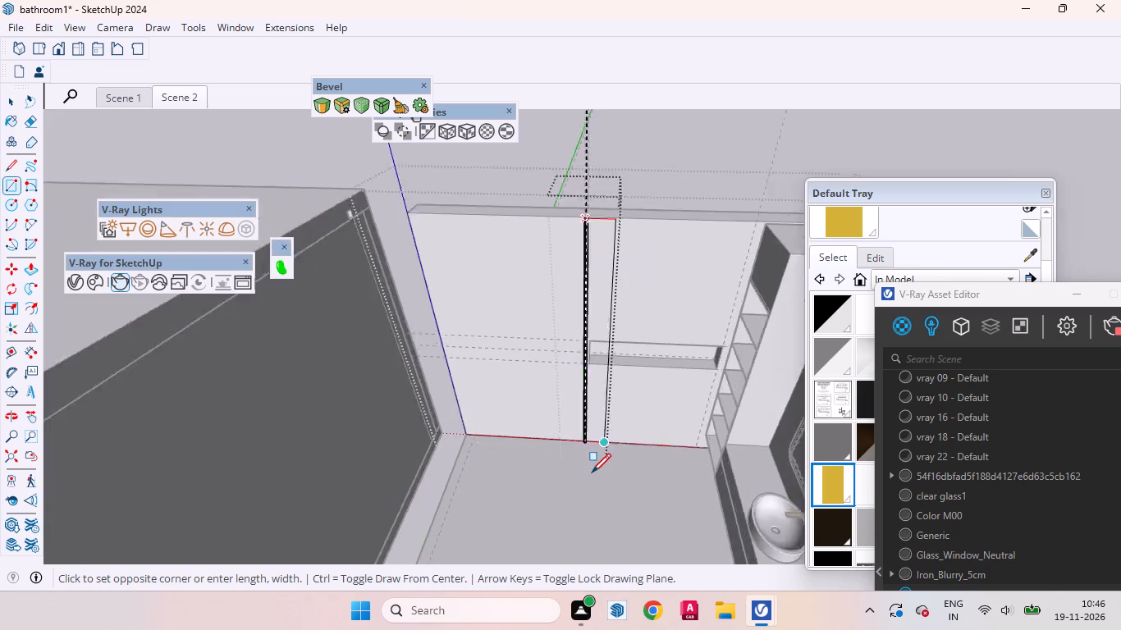
scroll(592, 472, up, 20)
scroll(592, 472, up, 6)
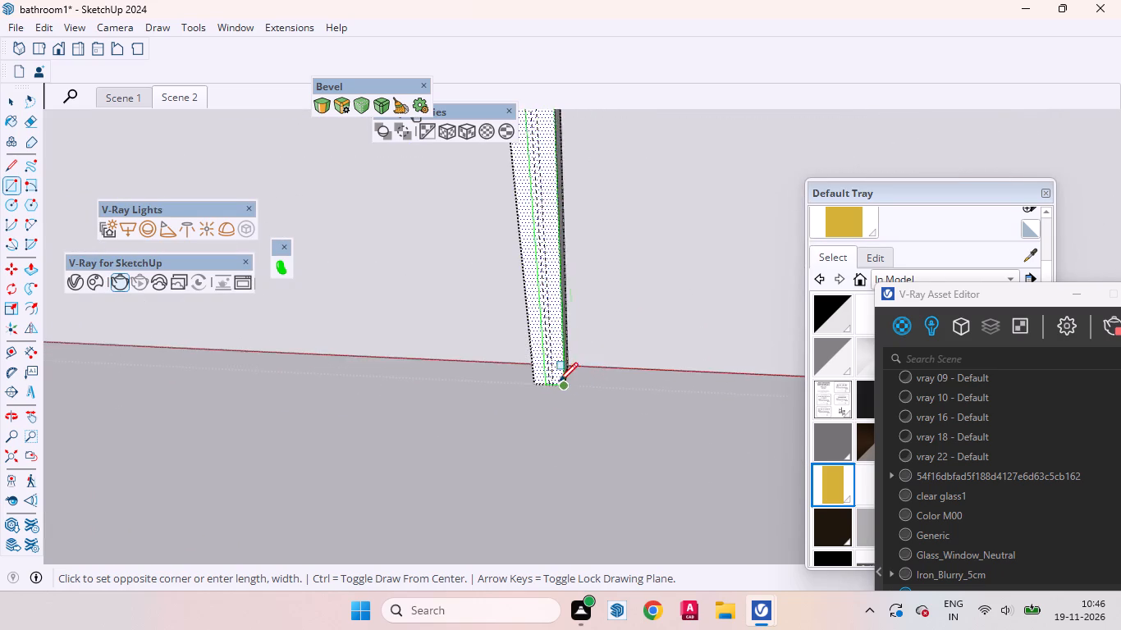
scroll(559, 381, up, 13)
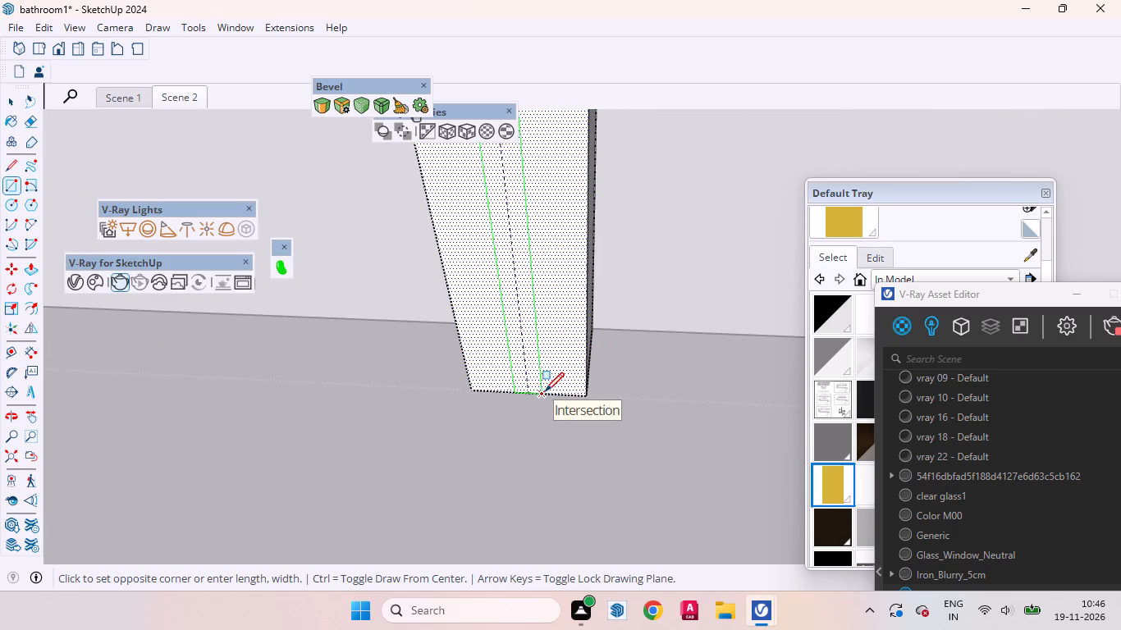
click(545, 391)
key(space)
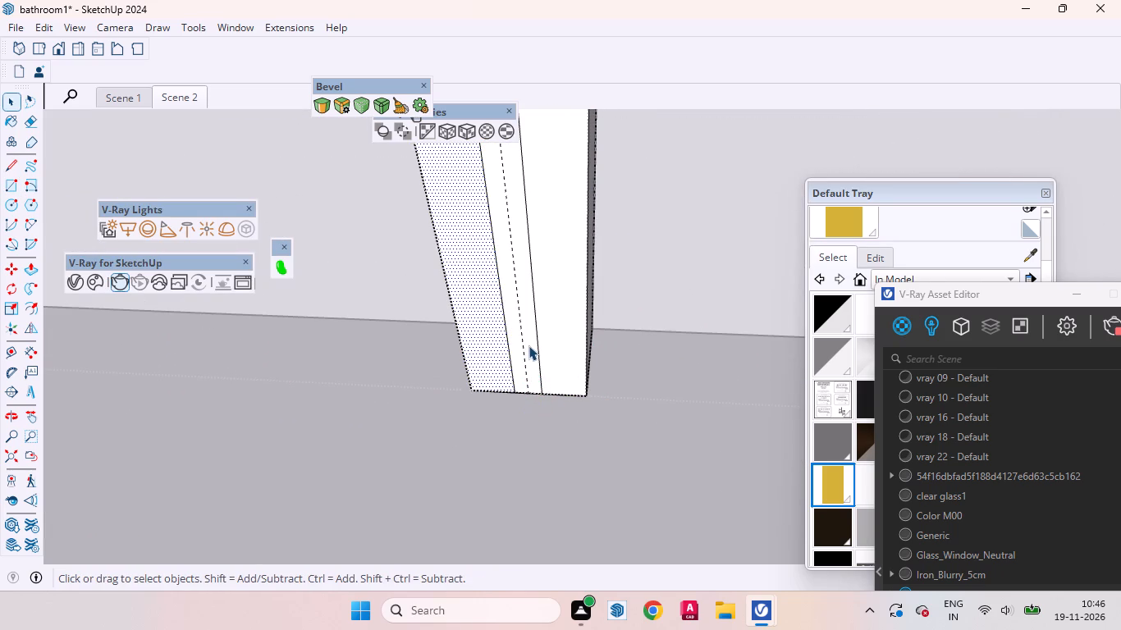
Push the central strip of the post's front face 6 mm inward with Push/Pull to cut a full-height groove.
click(528, 345)
key(p)
scroll(529, 345, up, 4)
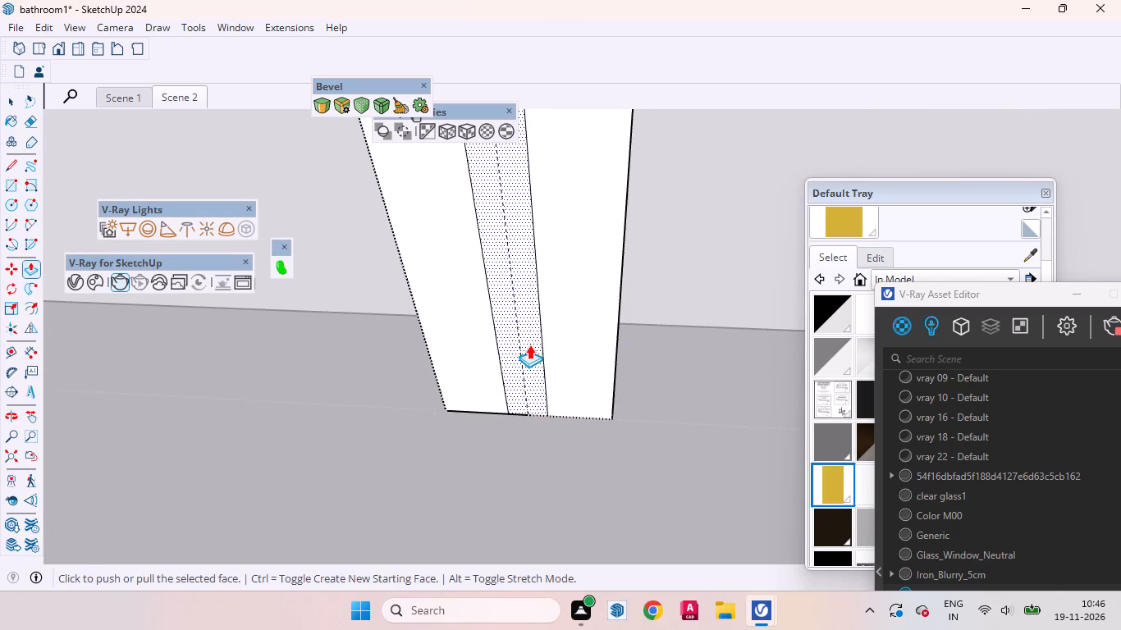
scroll(529, 345, up, 4)
click(526, 350)
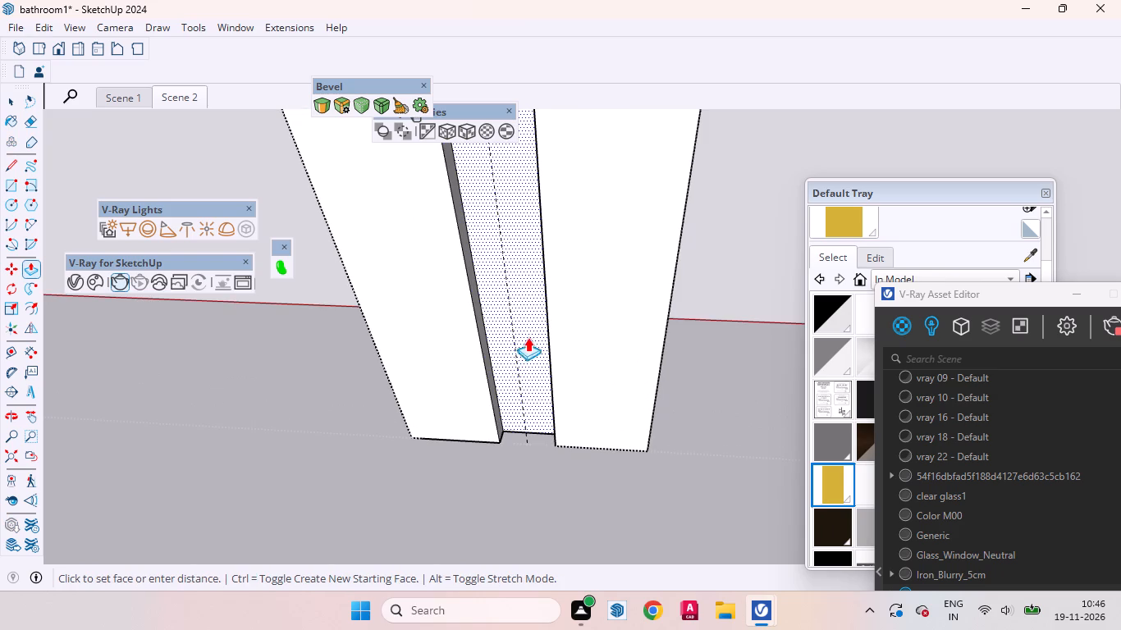
text(6mm)
key(Return)
key(space)
Make a group from the back face of the post's groove together with its bounding edges.
scroll(548, 450, down, 19)
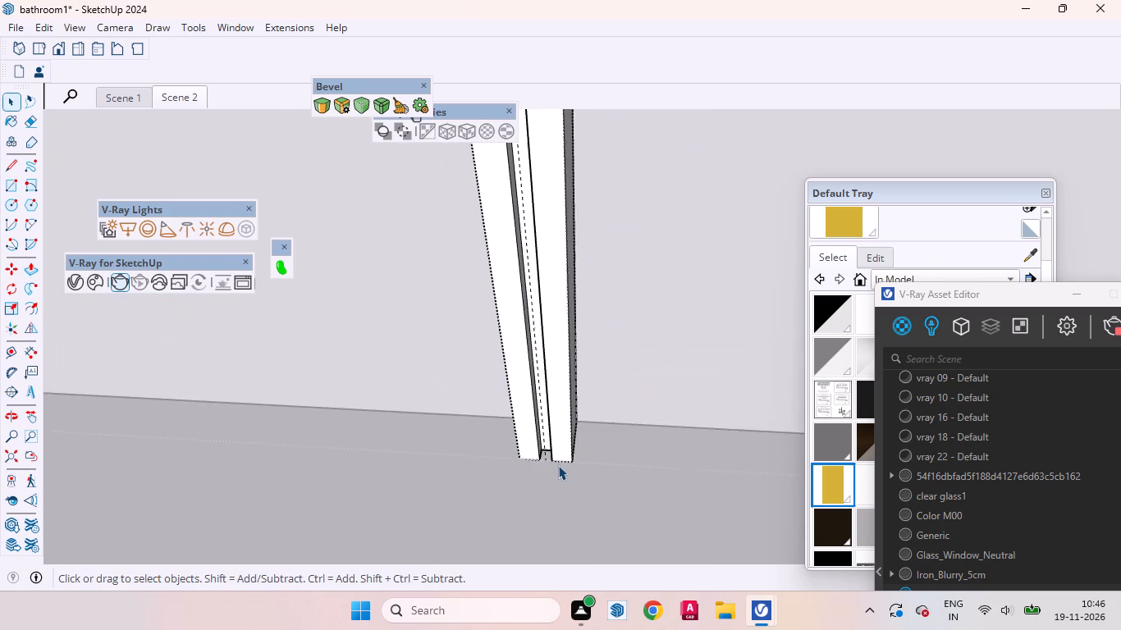
scroll(558, 465, down, 1)
scroll(541, 445, up, 3)
scroll(558, 463, down, 1)
scroll(558, 465, up, 1)
scroll(558, 466, down, 10)
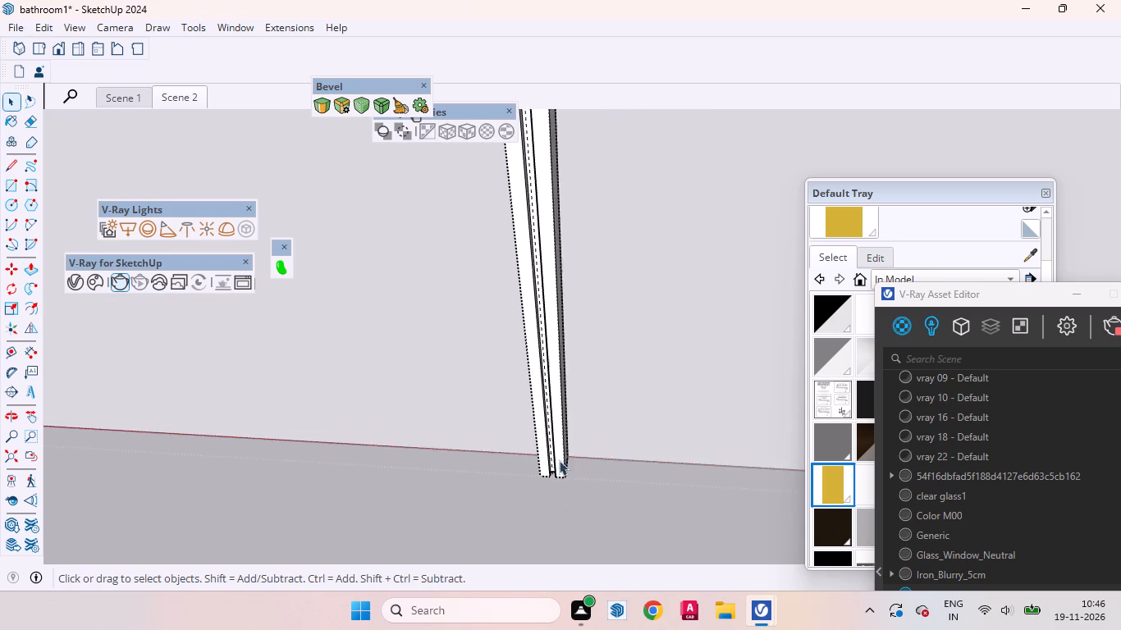
scroll(555, 431, up, 20)
scroll(555, 431, up, 2)
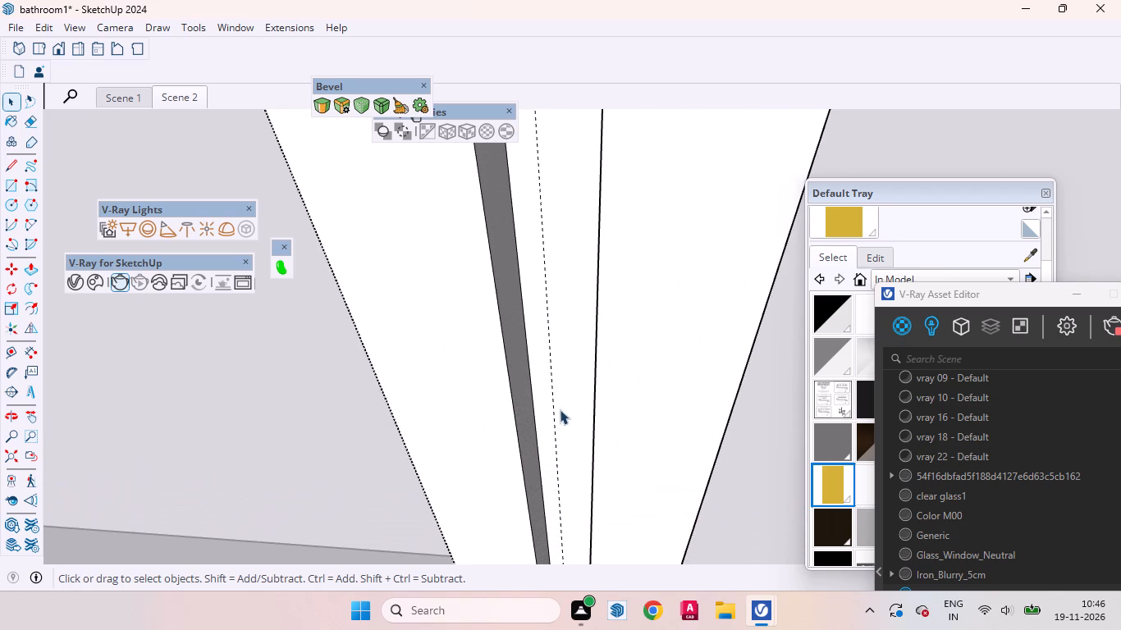
click(566, 405)
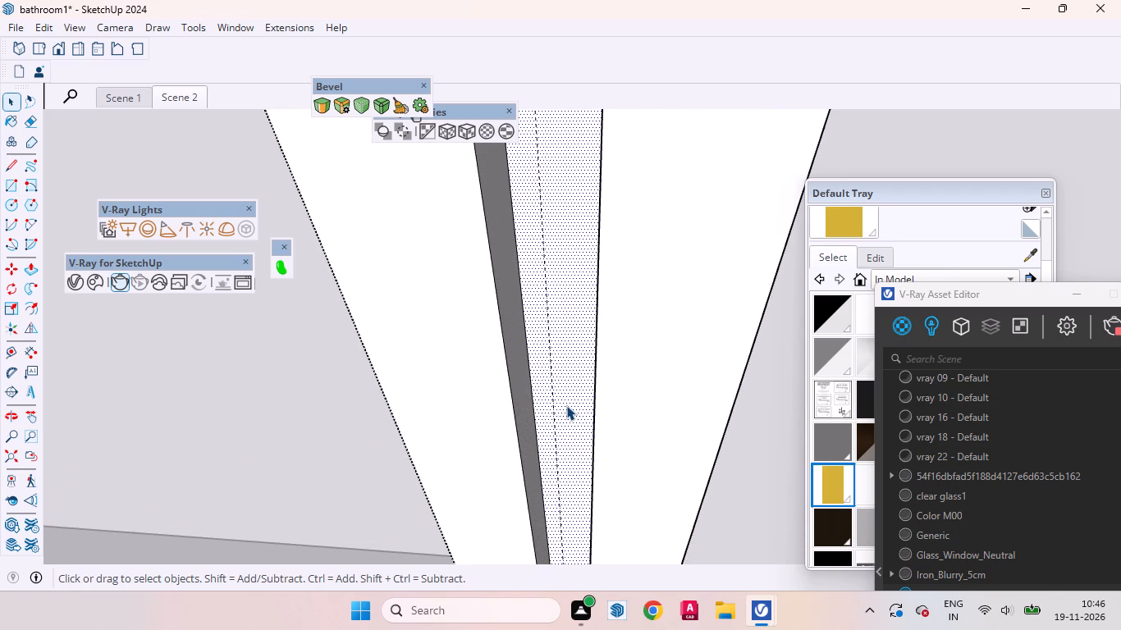
double_click(566, 405)
right_click(566, 405)
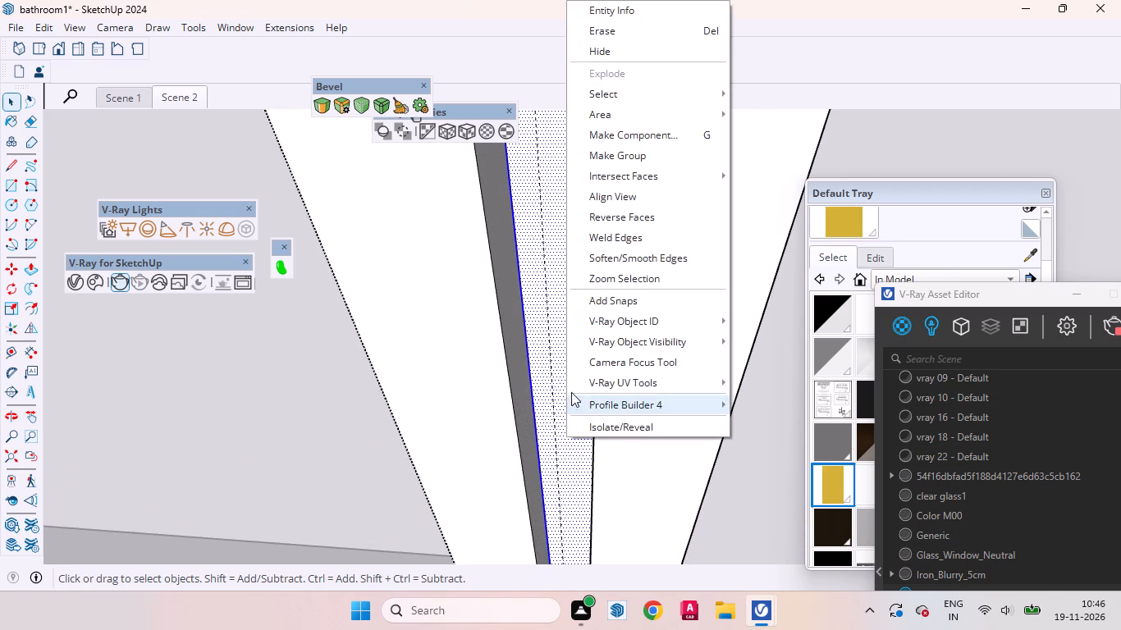
middle_drag(556, 501, 579, 470)
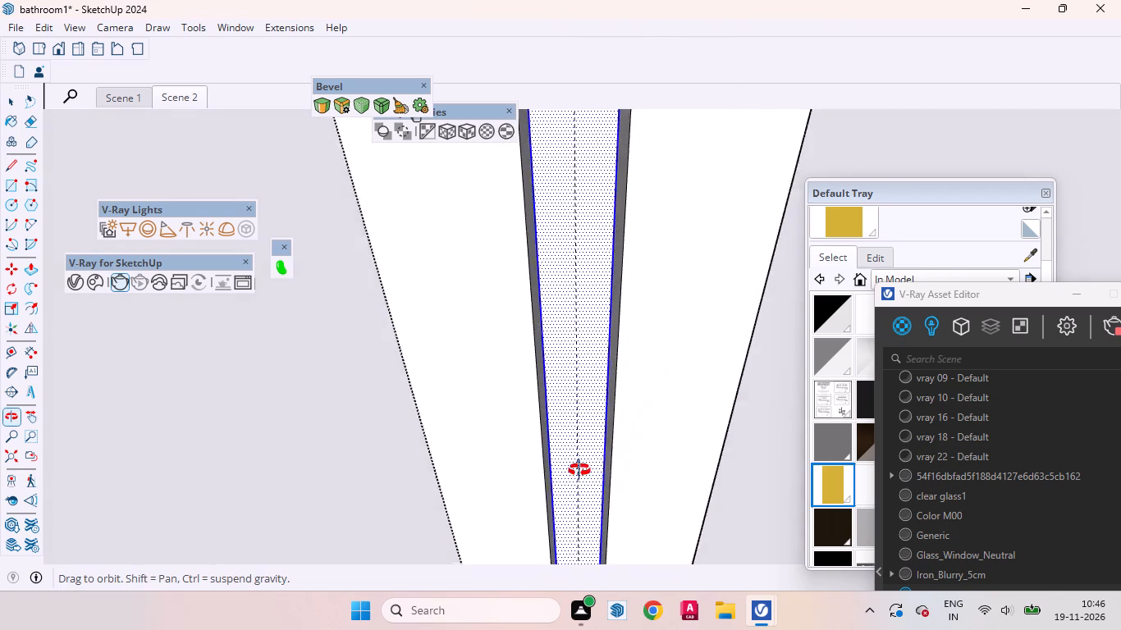
middle_drag(579, 470, 579, 467)
right_click(588, 438)
click(641, 151)
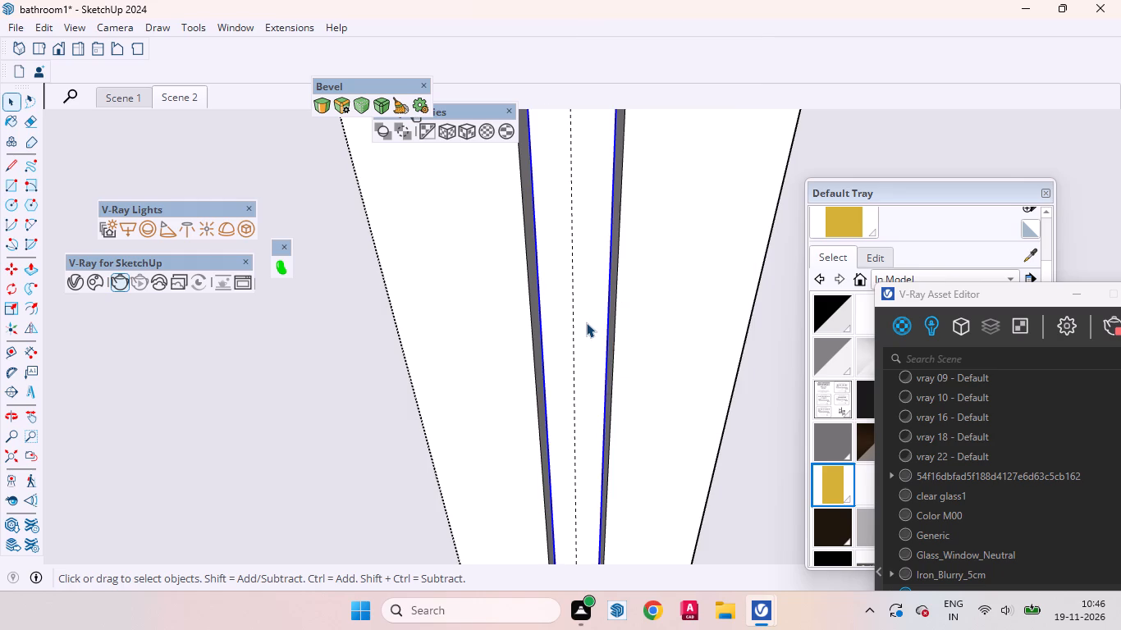
Inside the new group, extrude the narrow groove face 3' out from the wall with Push/Pull to form a thin full-height panel.
triple_click(586, 322)
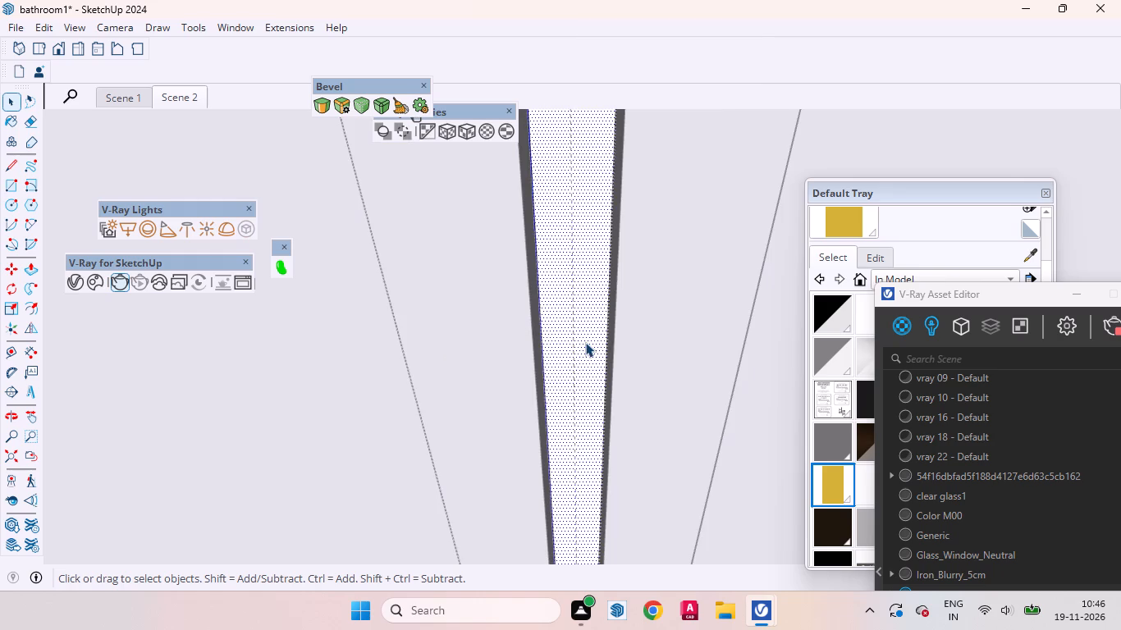
key(p)
click(585, 342)
scroll(579, 398, down, 6)
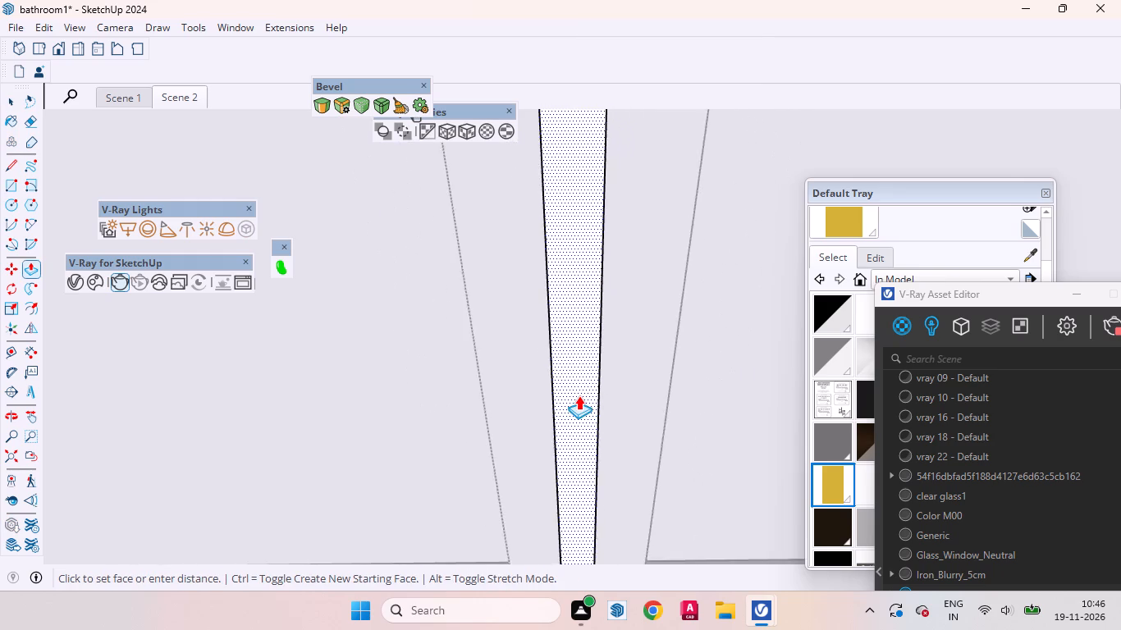
scroll(579, 395, down, 12)
scroll(562, 440, down, 9)
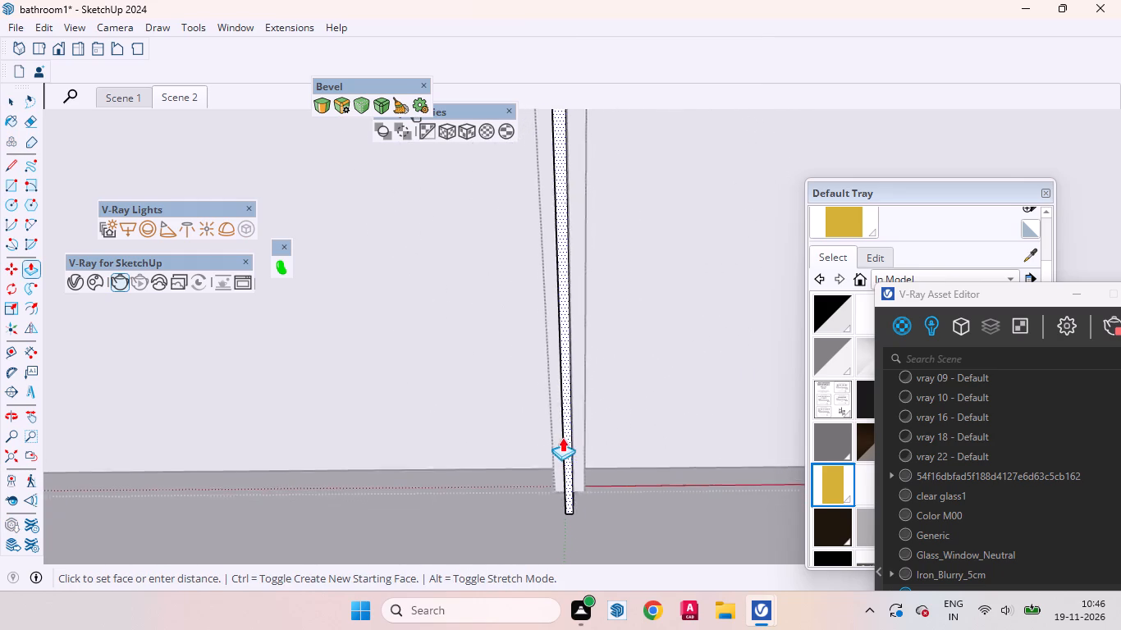
scroll(562, 437, down, 5)
middle_drag(564, 469, 380, 516)
scroll(454, 493, down, 3)
scroll(478, 465, up, 1)
scroll(478, 465, down, 20)
scroll(478, 465, down, 1)
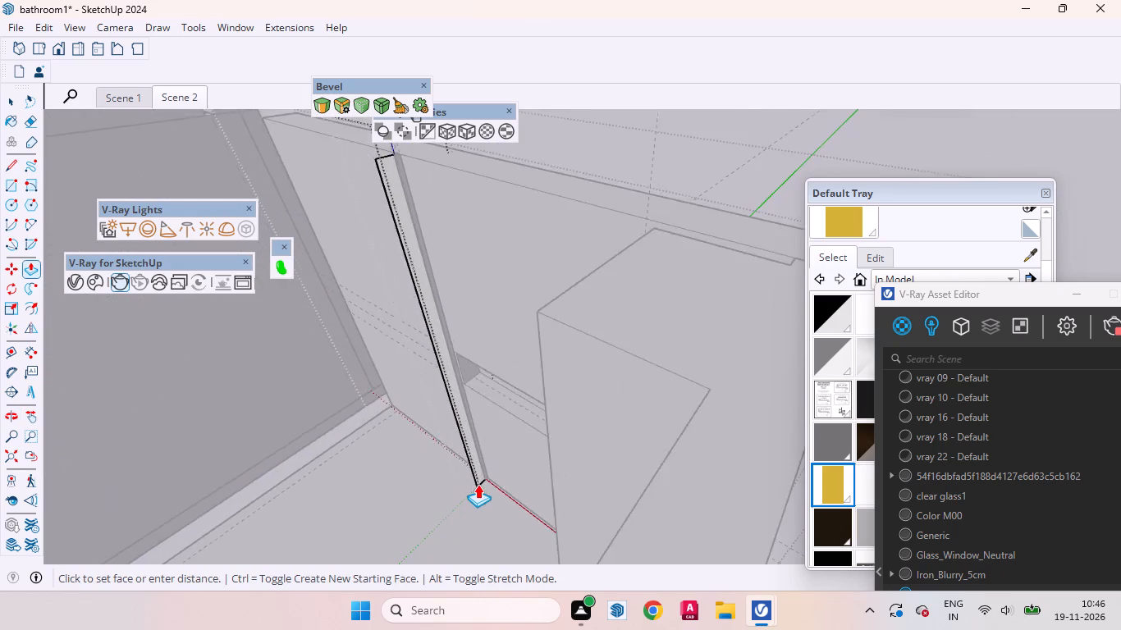
scroll(478, 484, down, 2)
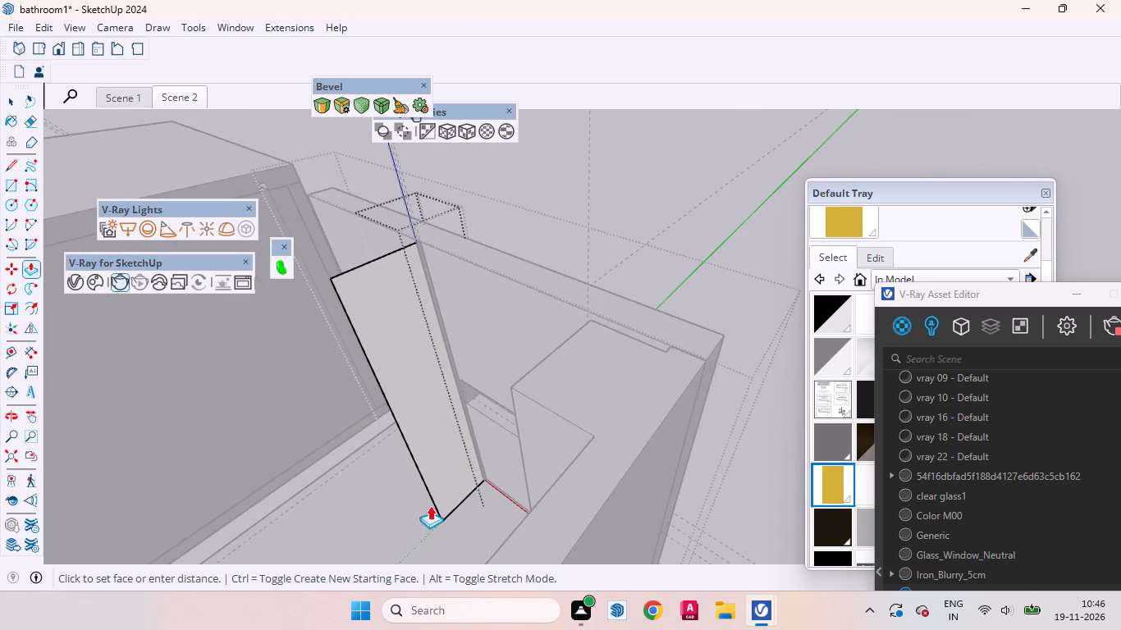
scroll(430, 511, down, 3)
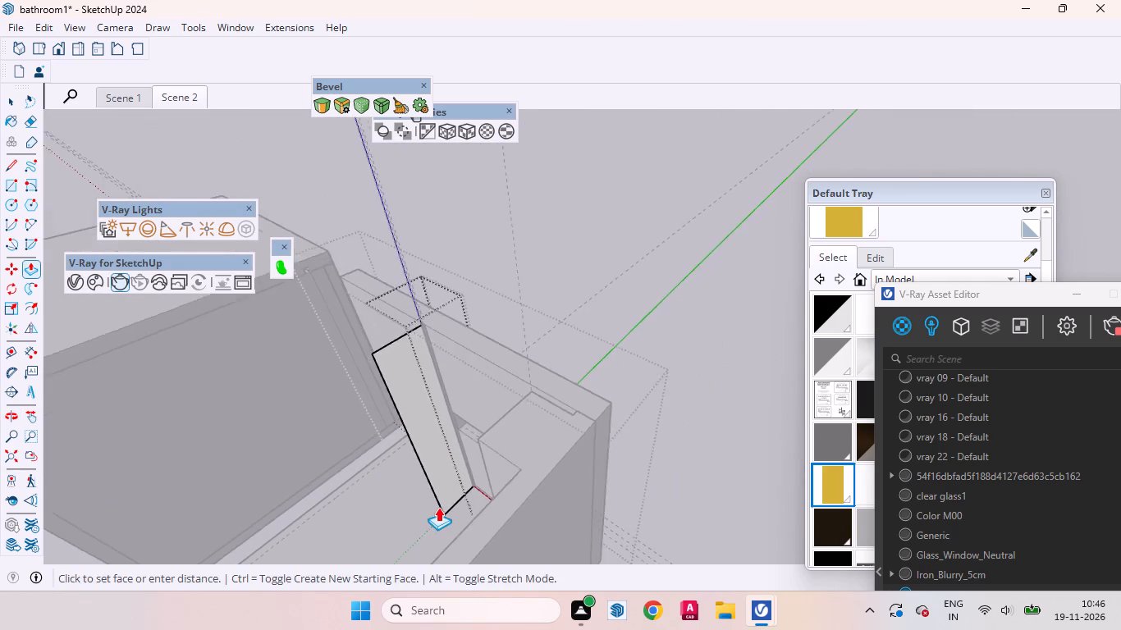
scroll(438, 507, down, 7)
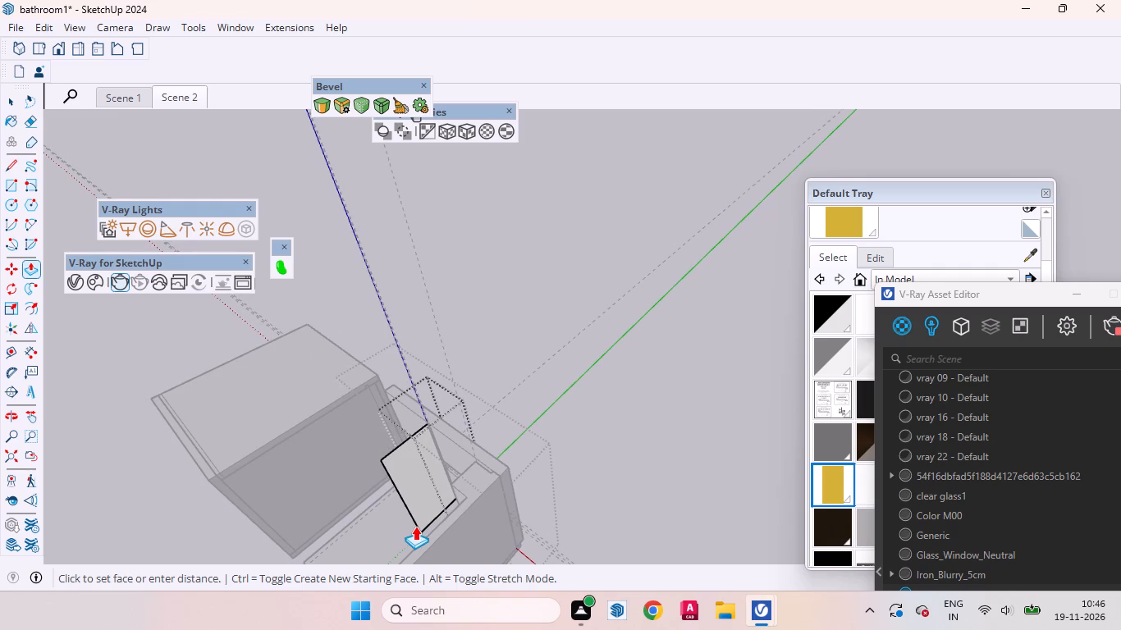
text(3')
key(Return)
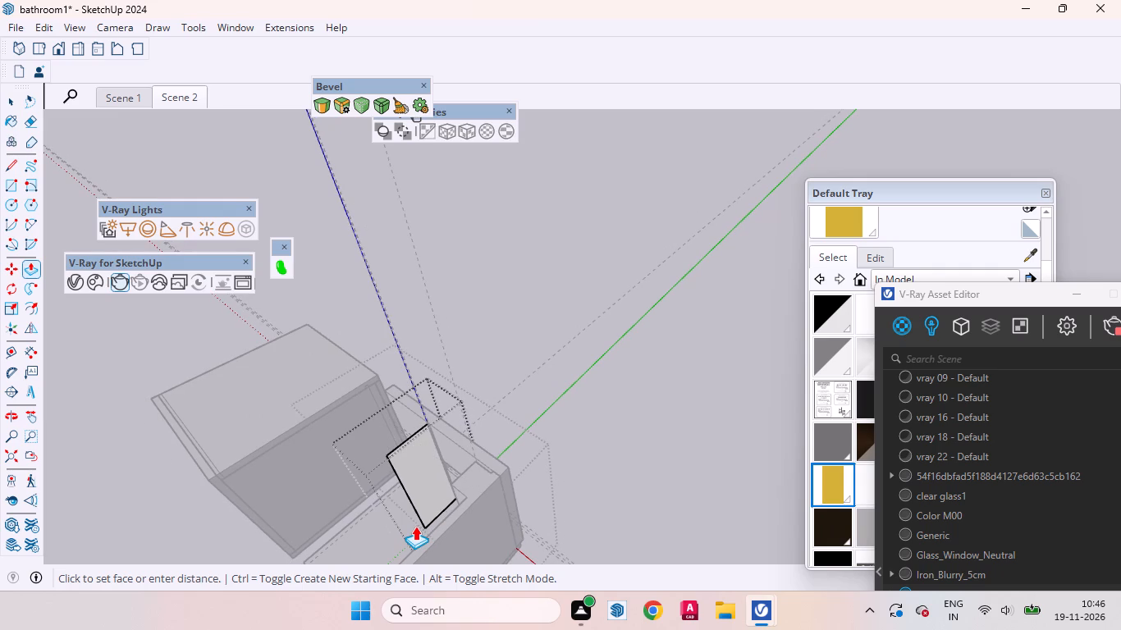
key(space)
click(627, 438)
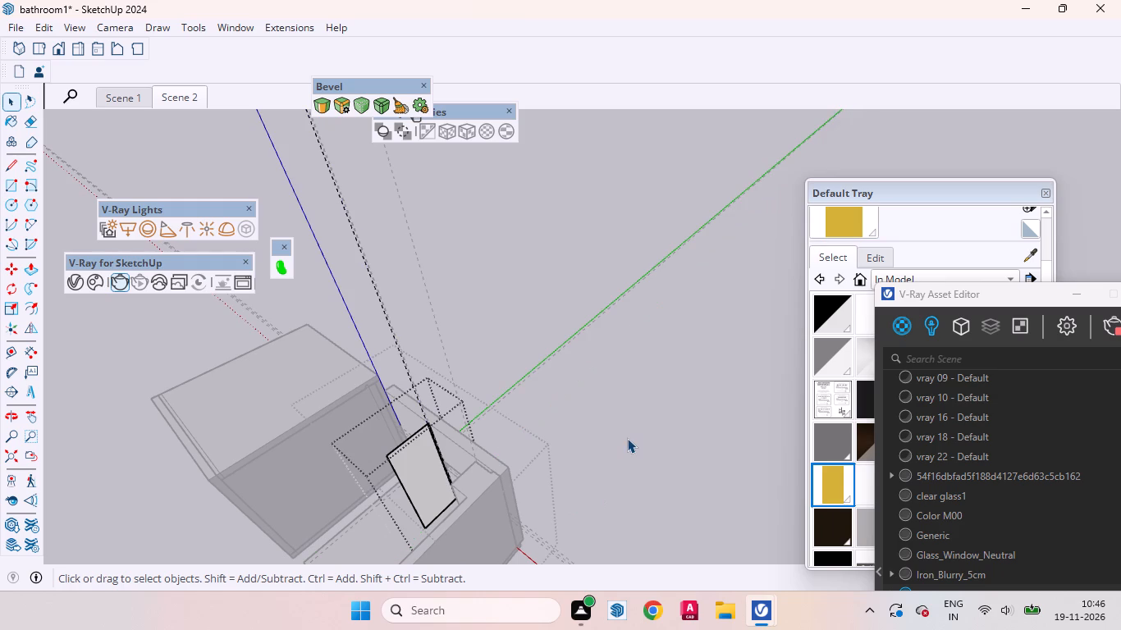
Open the thin panel's group and push its top face down 1" with Push/Pull, below the top of the post.
scroll(412, 417, up, 16)
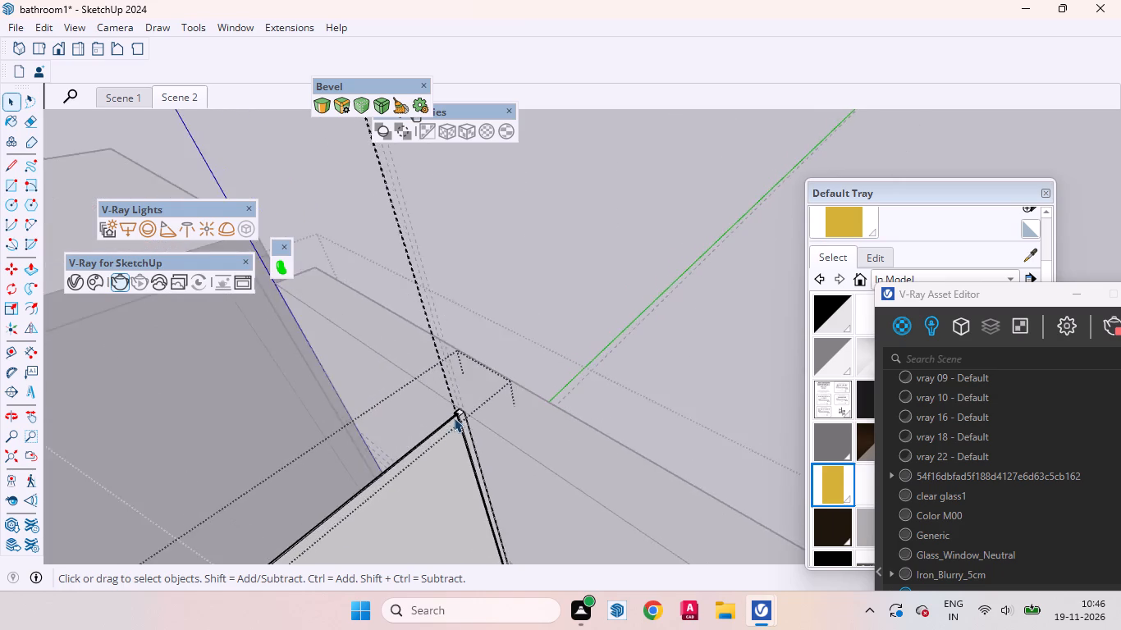
scroll(454, 418, up, 20)
scroll(454, 418, up, 4)
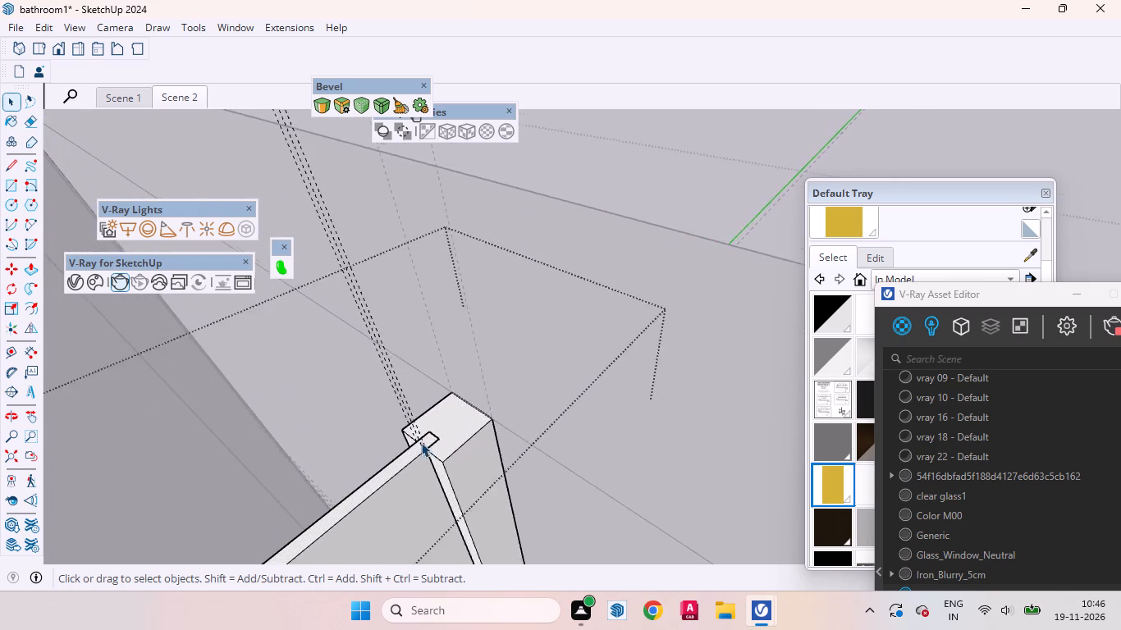
scroll(421, 442, up, 8)
click(410, 457)
double_click(410, 460)
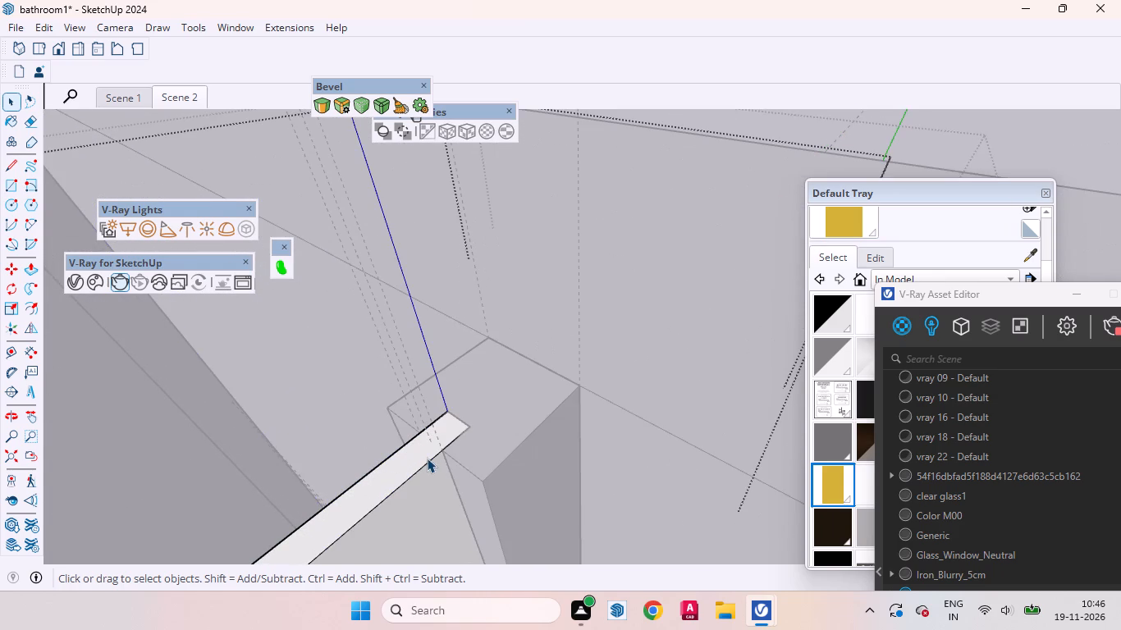
click(406, 461)
key(p)
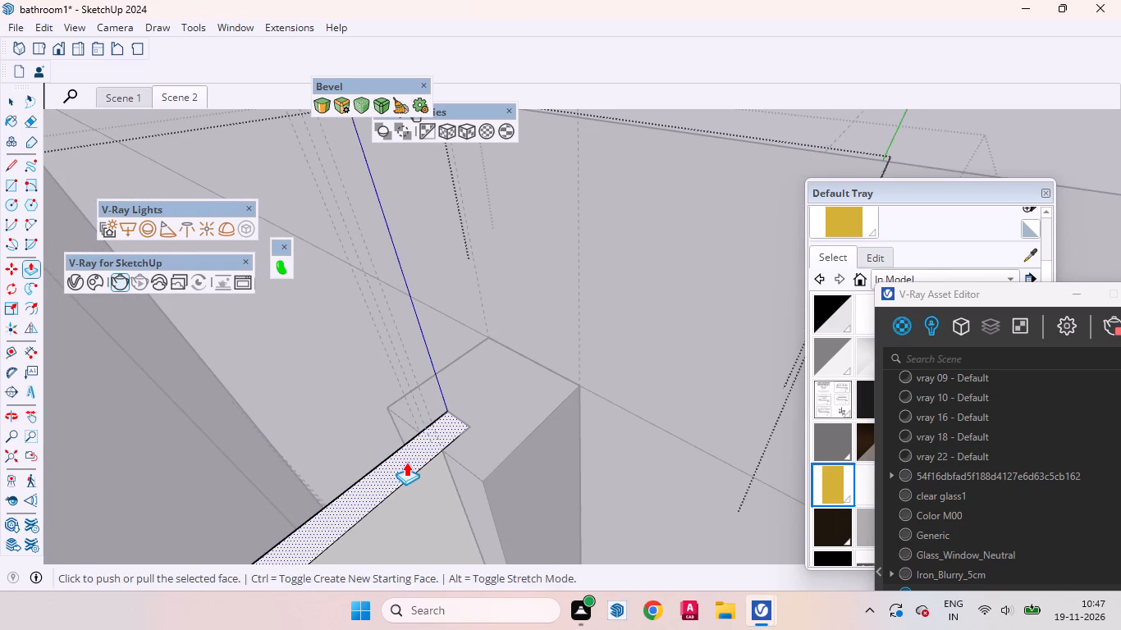
click(406, 462)
key(1)
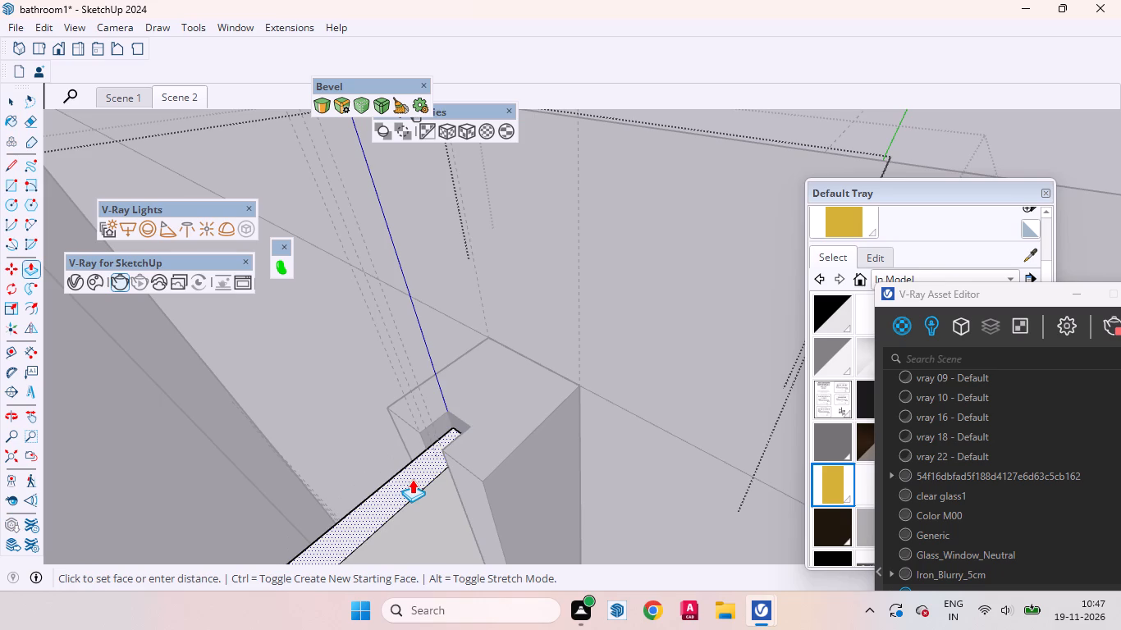
key(Return)
scroll(510, 314, down, 7)
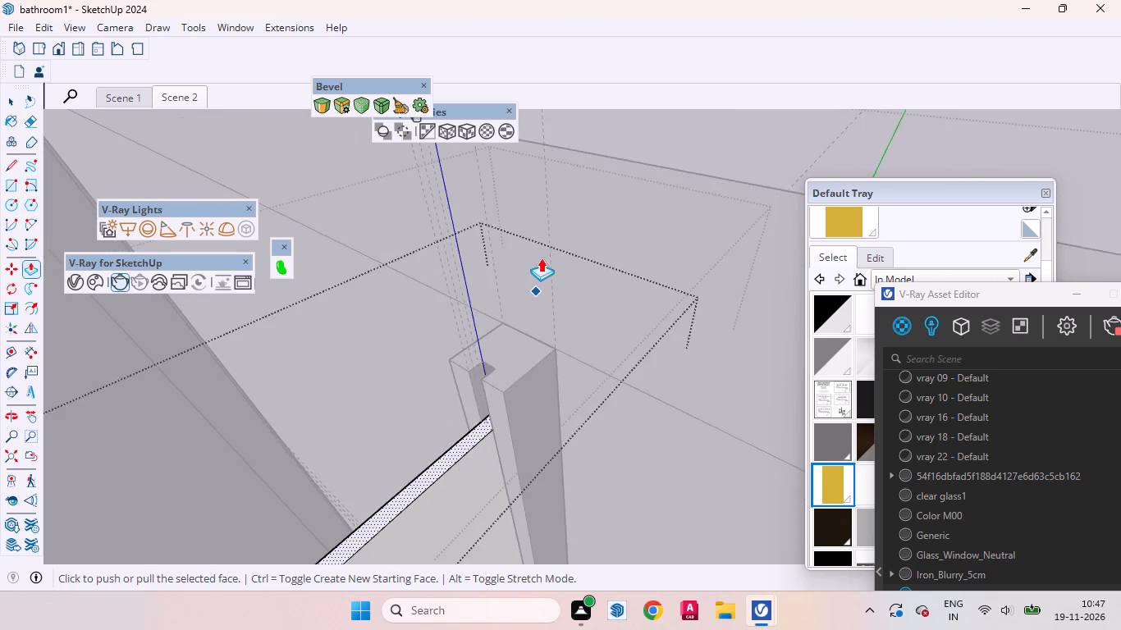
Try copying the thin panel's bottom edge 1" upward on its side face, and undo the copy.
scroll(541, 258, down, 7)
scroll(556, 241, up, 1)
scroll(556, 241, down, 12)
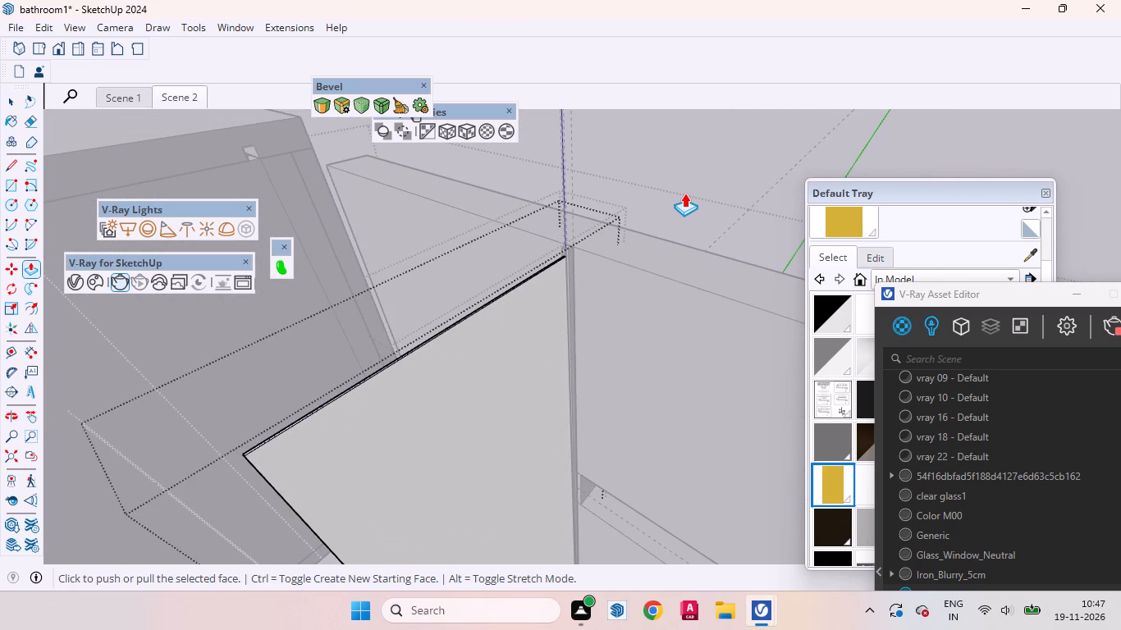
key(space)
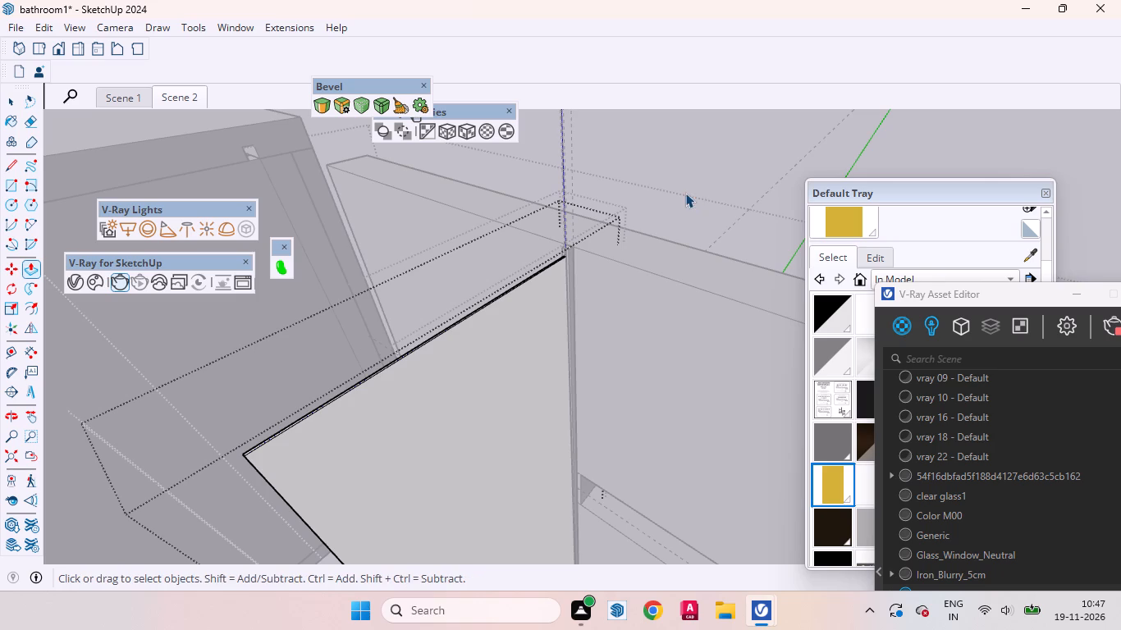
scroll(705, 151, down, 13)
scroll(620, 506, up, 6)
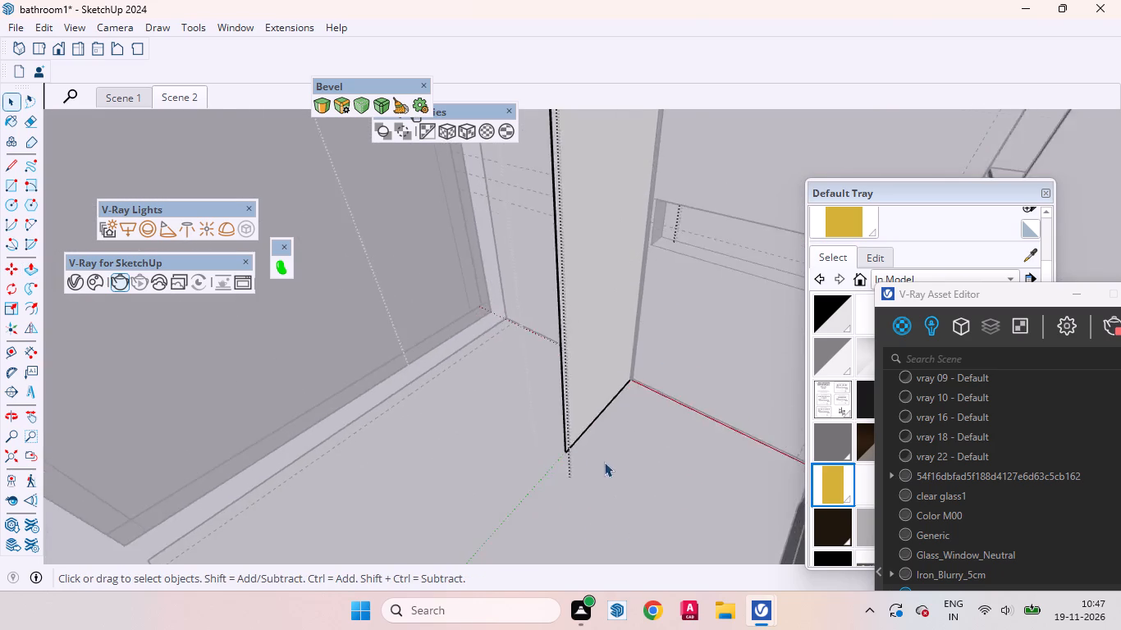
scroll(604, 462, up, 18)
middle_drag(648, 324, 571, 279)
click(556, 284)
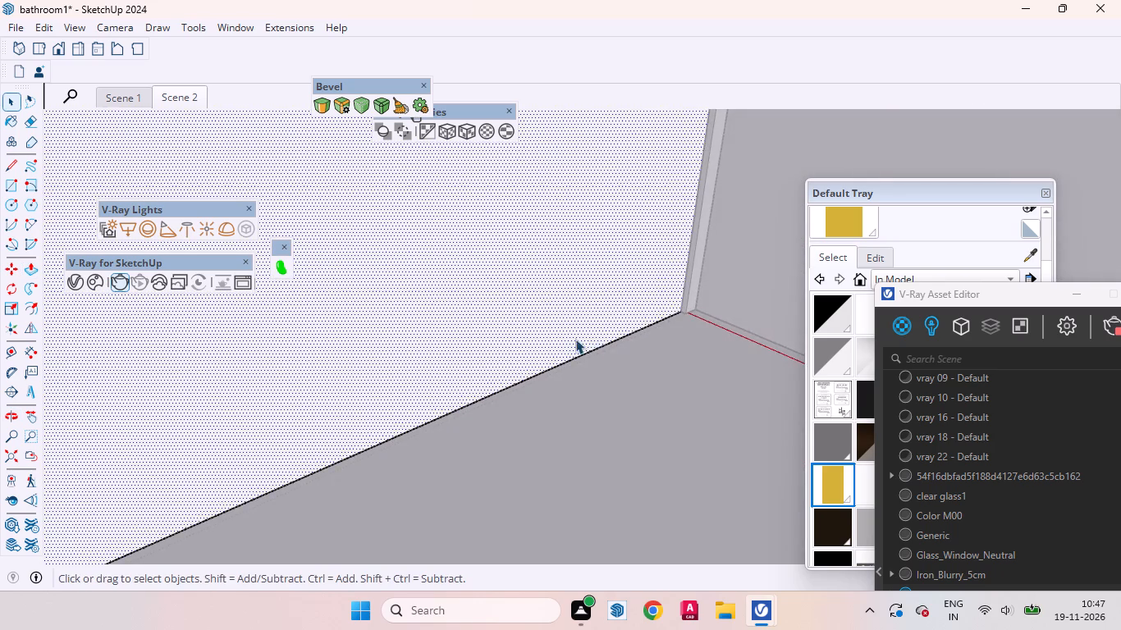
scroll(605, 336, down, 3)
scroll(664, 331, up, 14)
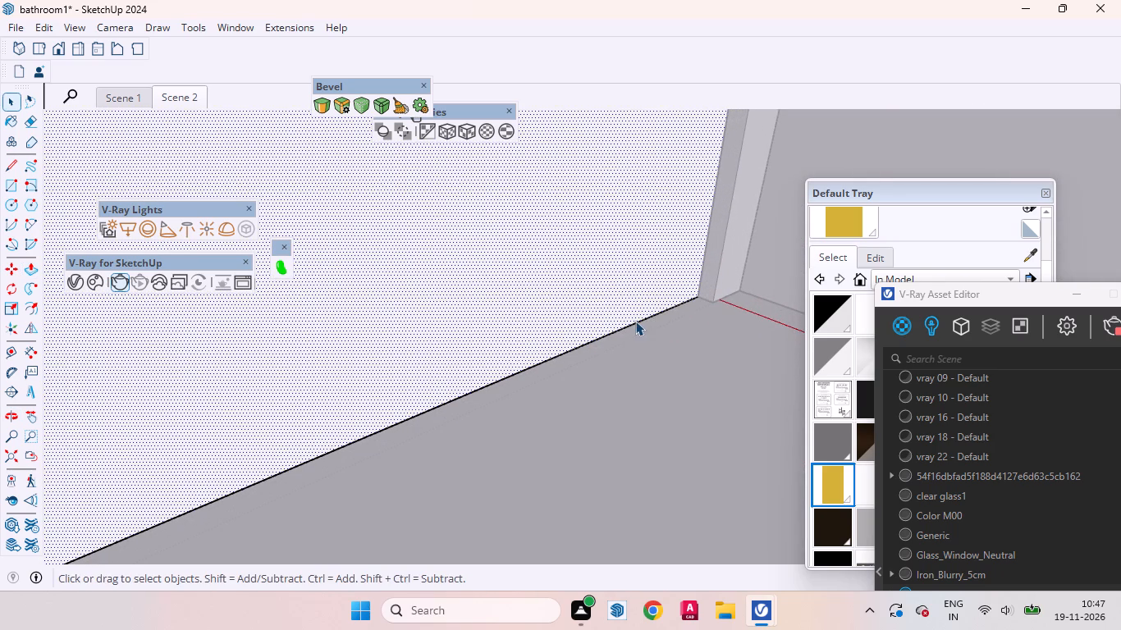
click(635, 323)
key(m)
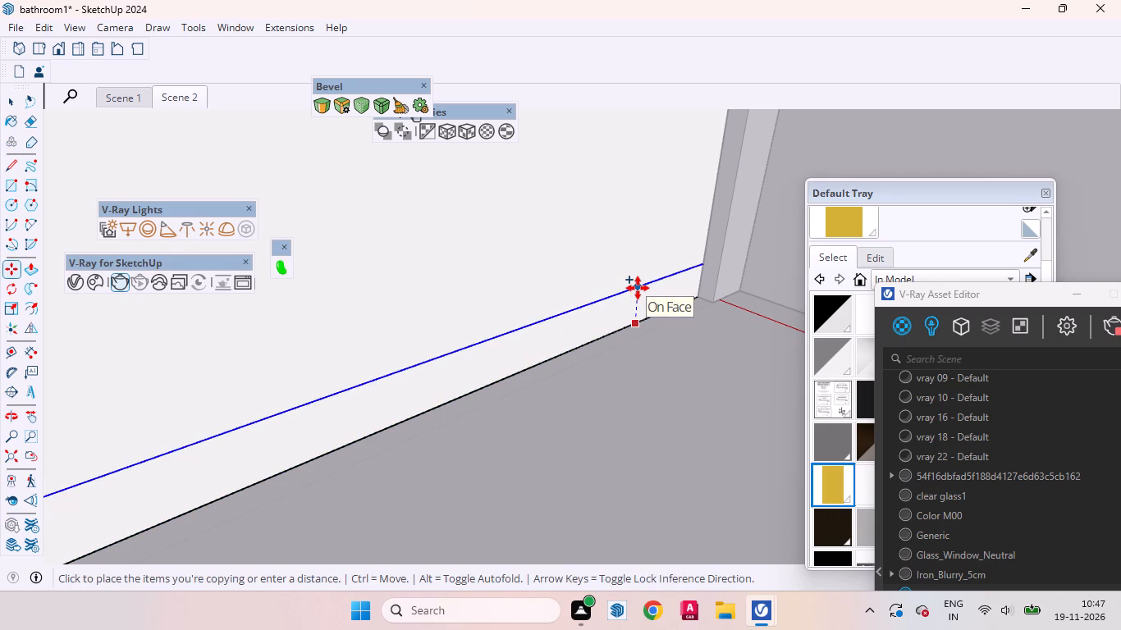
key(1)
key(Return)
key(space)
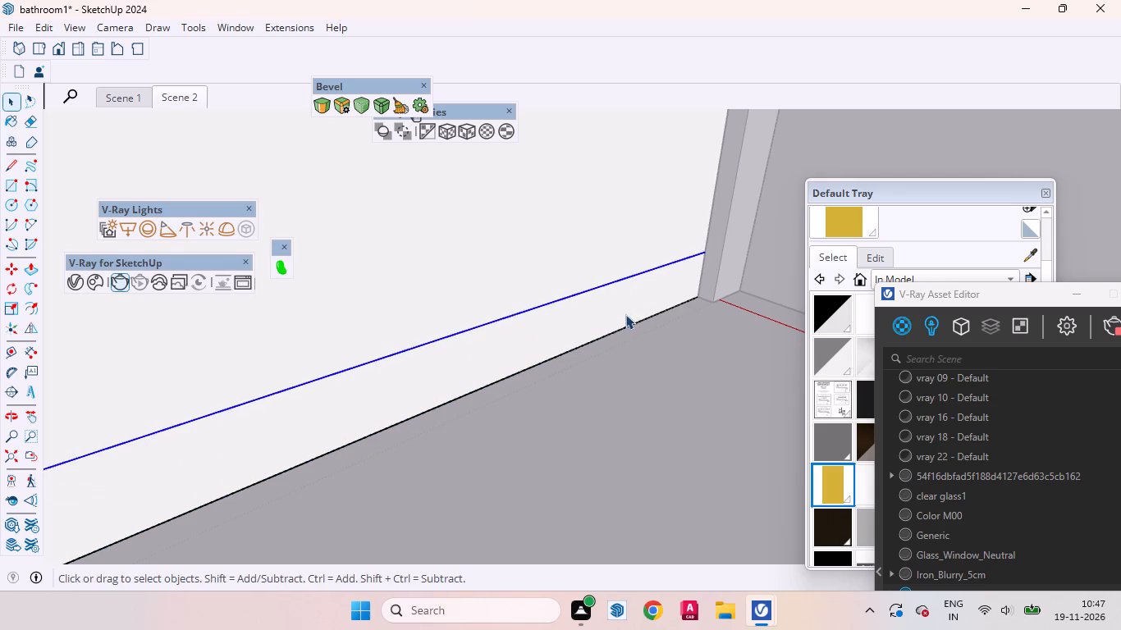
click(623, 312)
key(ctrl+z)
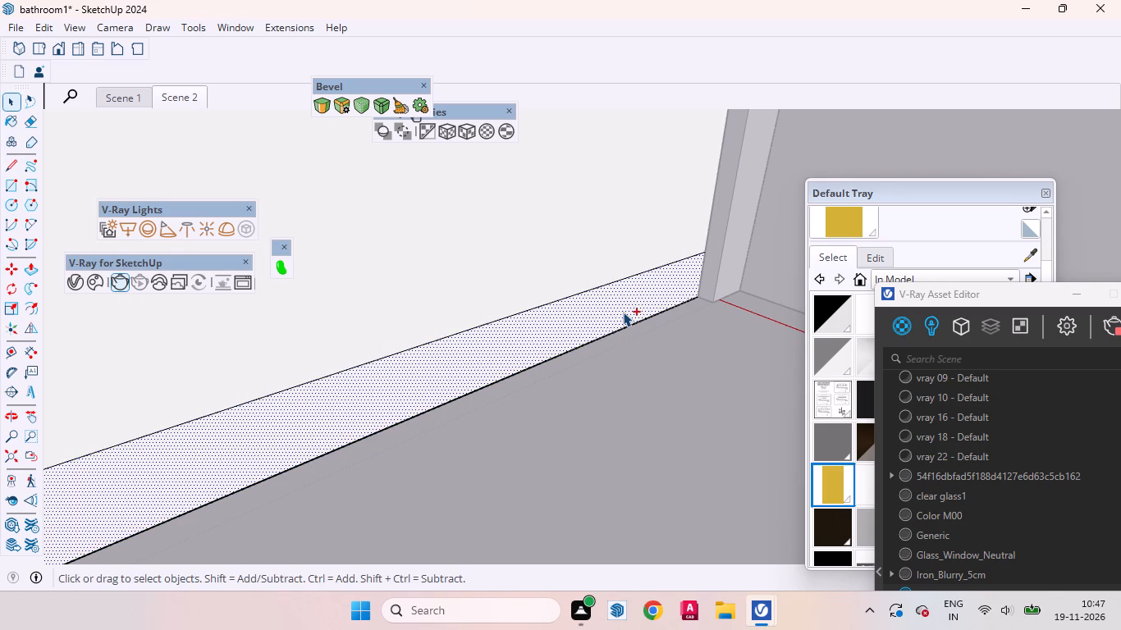
Copy the thin panel's bottom edge 1" upward to mark a narrow strip along its base.
click(603, 335)
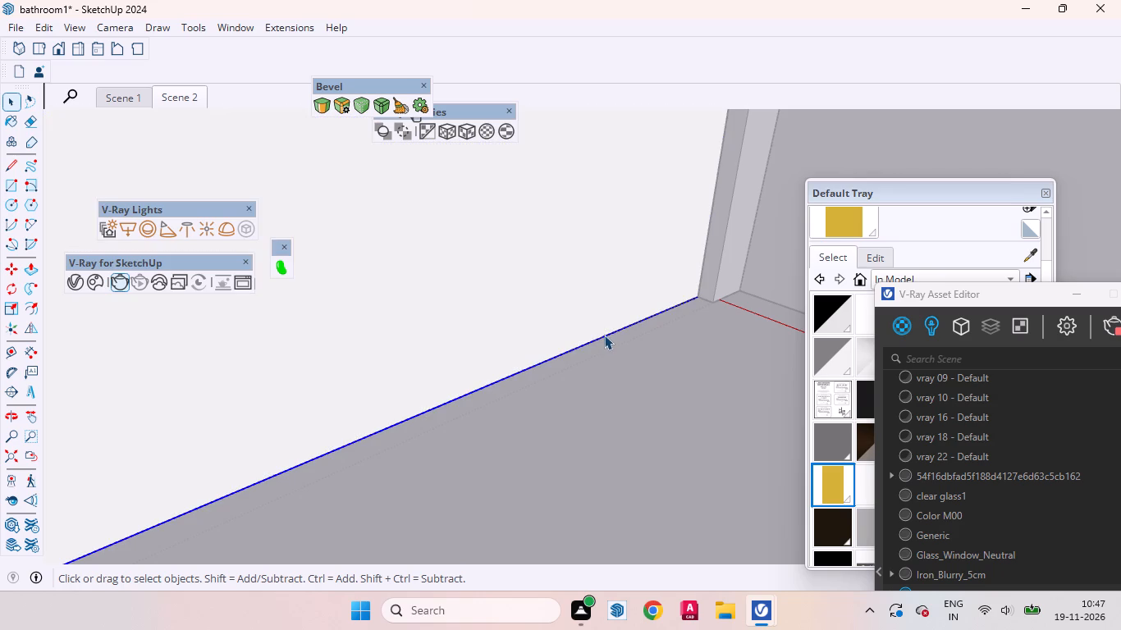
key(m)
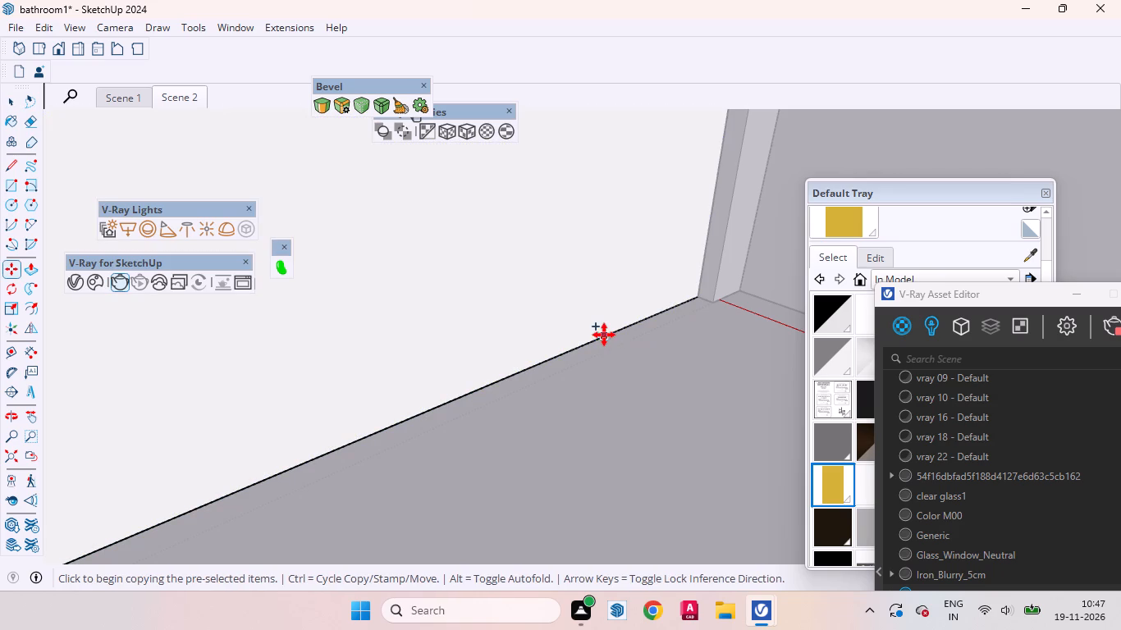
key(1)
key(Return)
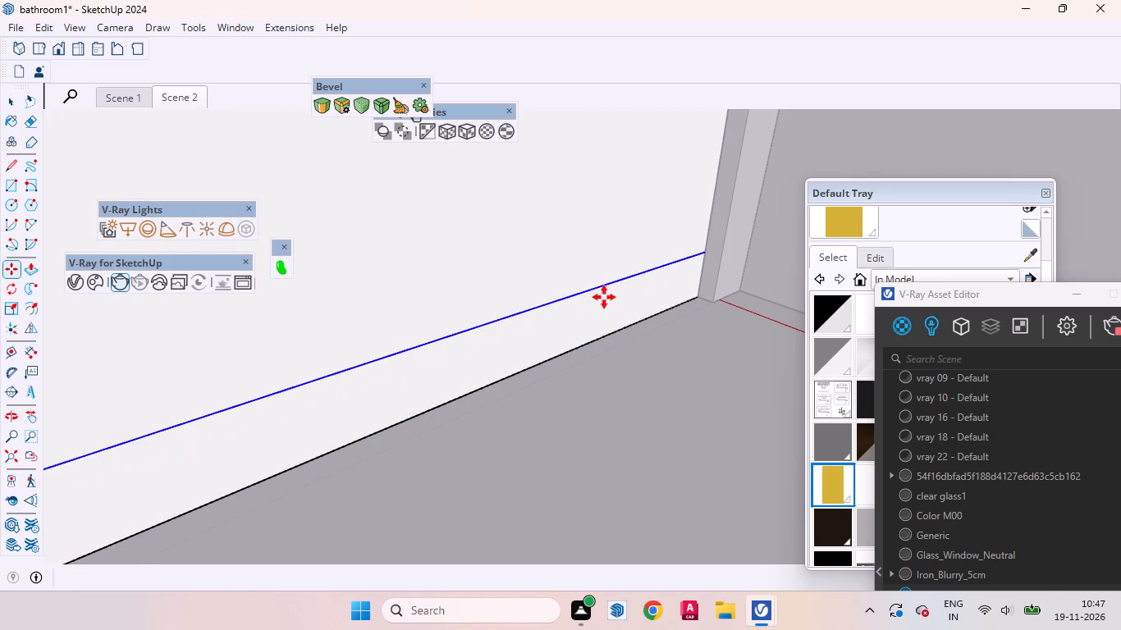
key(space)
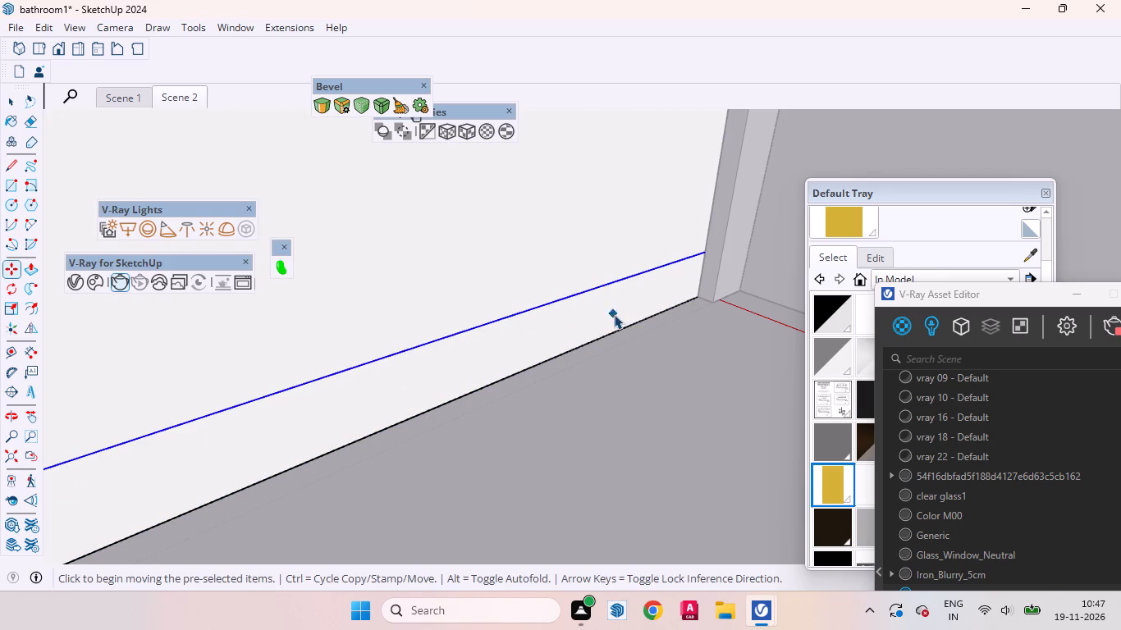
Push the marked bottom strip through the panel's thickness with Push/Pull to remove it, and close the panel's group.
click(584, 317)
scroll(689, 356, down, 9)
scroll(711, 358, up, 1)
scroll(711, 358, down, 5)
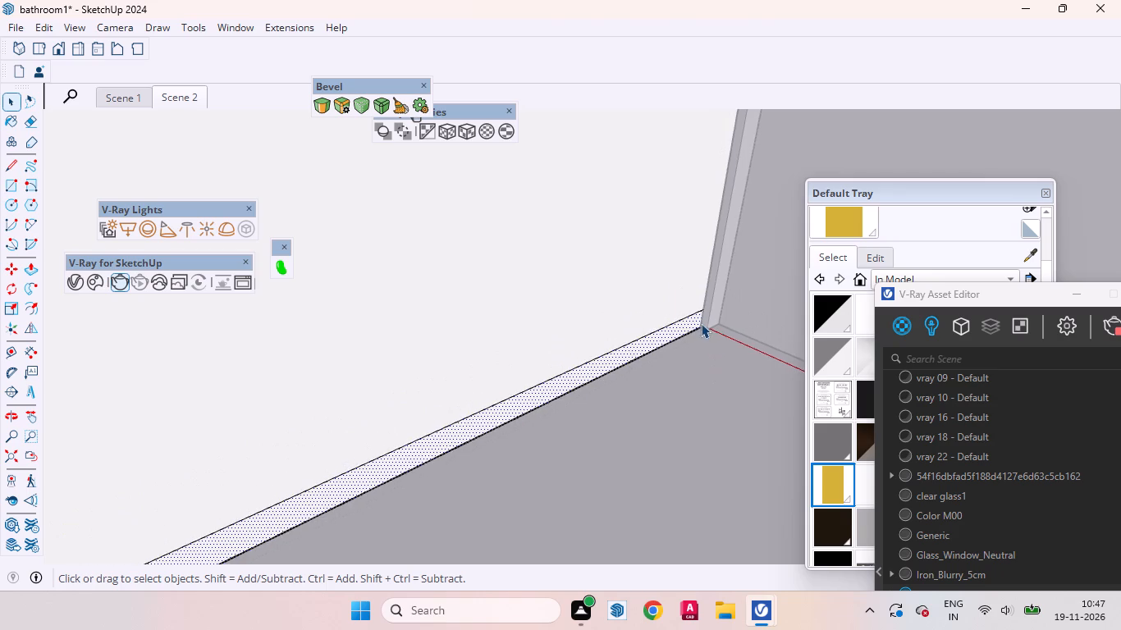
scroll(701, 323, down, 12)
scroll(599, 378, up, 11)
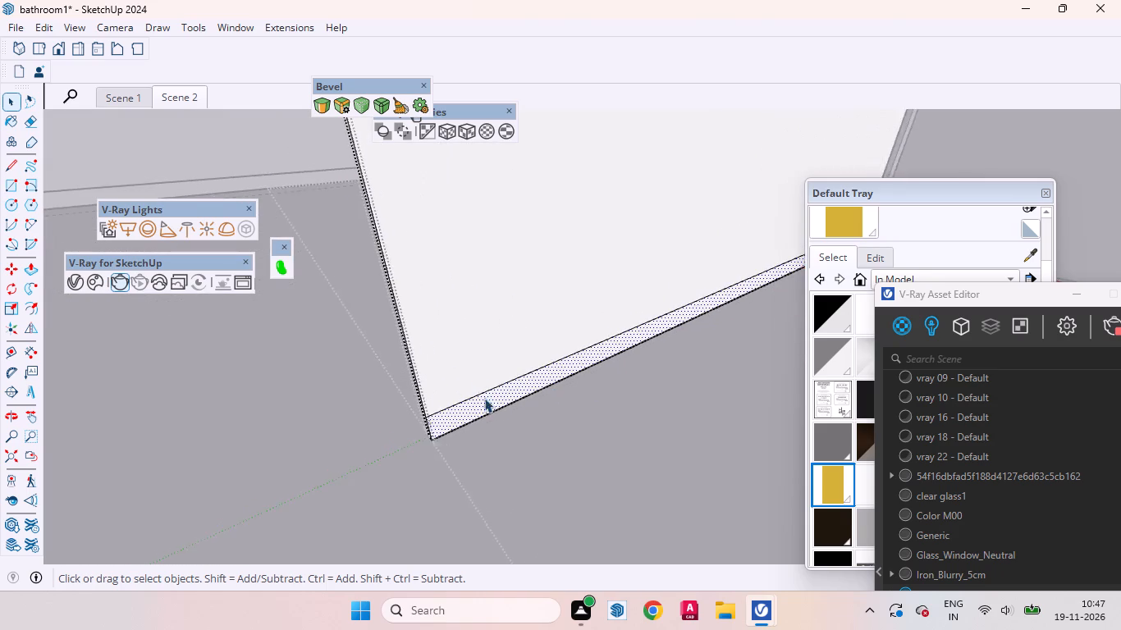
scroll(484, 398, up, 6)
key(p)
click(491, 404)
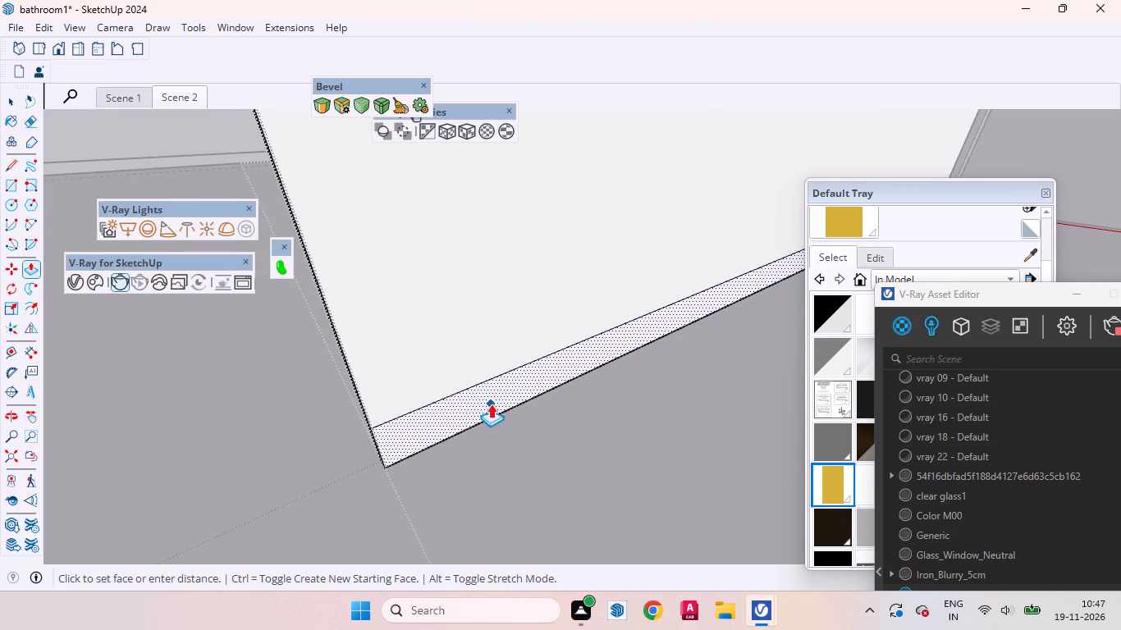
click(463, 403)
key(space)
scroll(466, 441, down, 1)
scroll(466, 444, up, 1)
scroll(466, 444, down, 5)
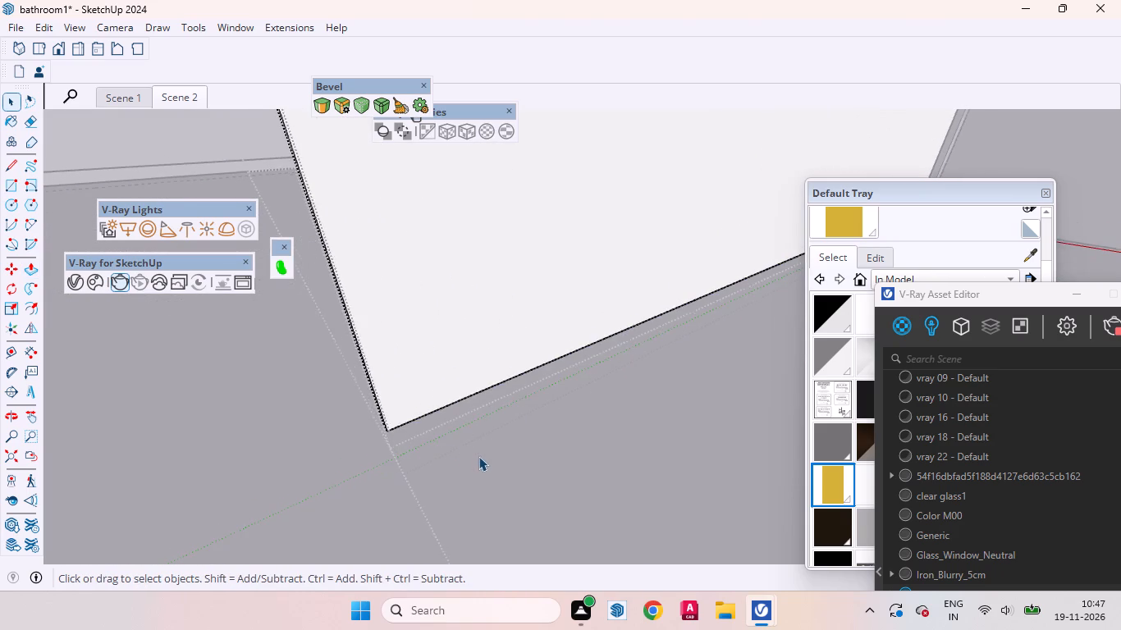
scroll(478, 456, down, 20)
scroll(478, 456, down, 10)
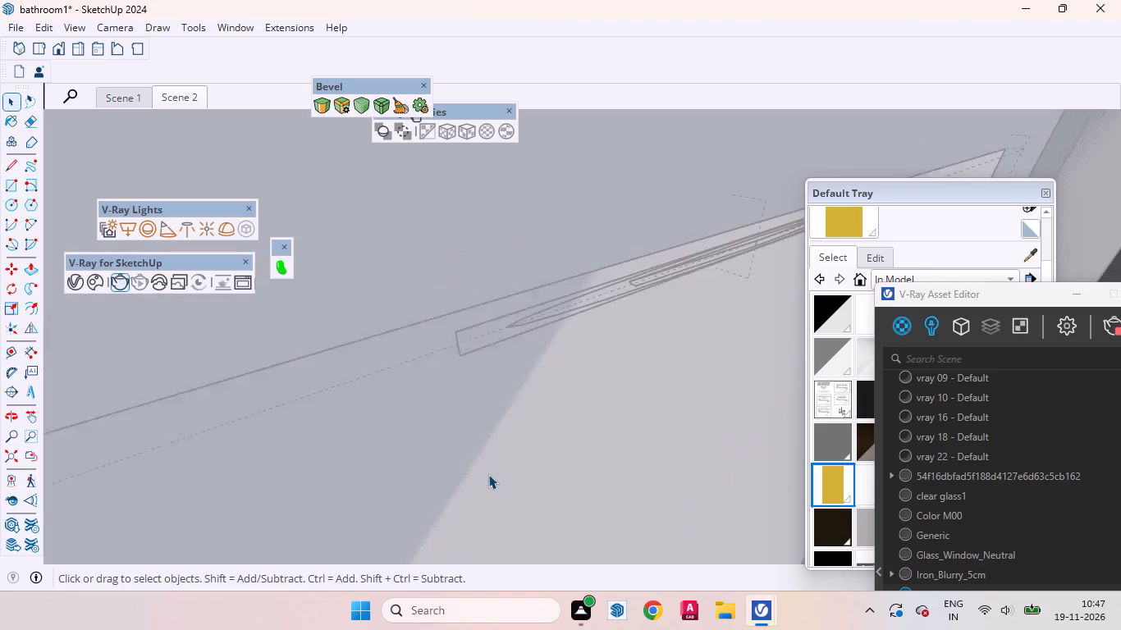
click(34, 458)
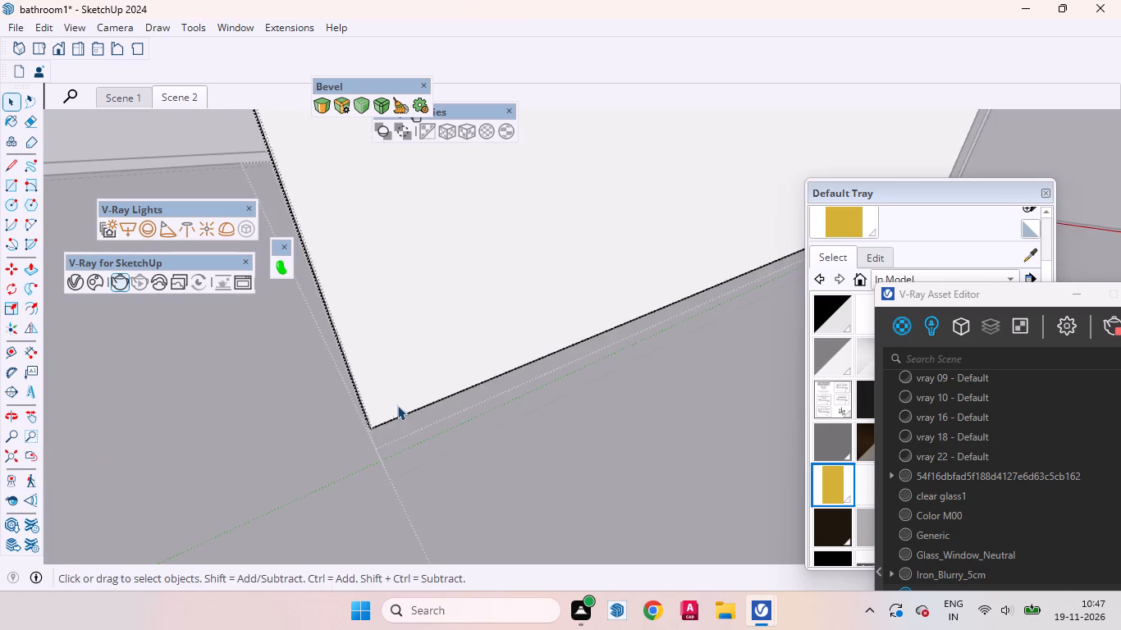
middle_drag(402, 414, 464, 484)
scroll(442, 477, down, 20)
scroll(442, 477, down, 2)
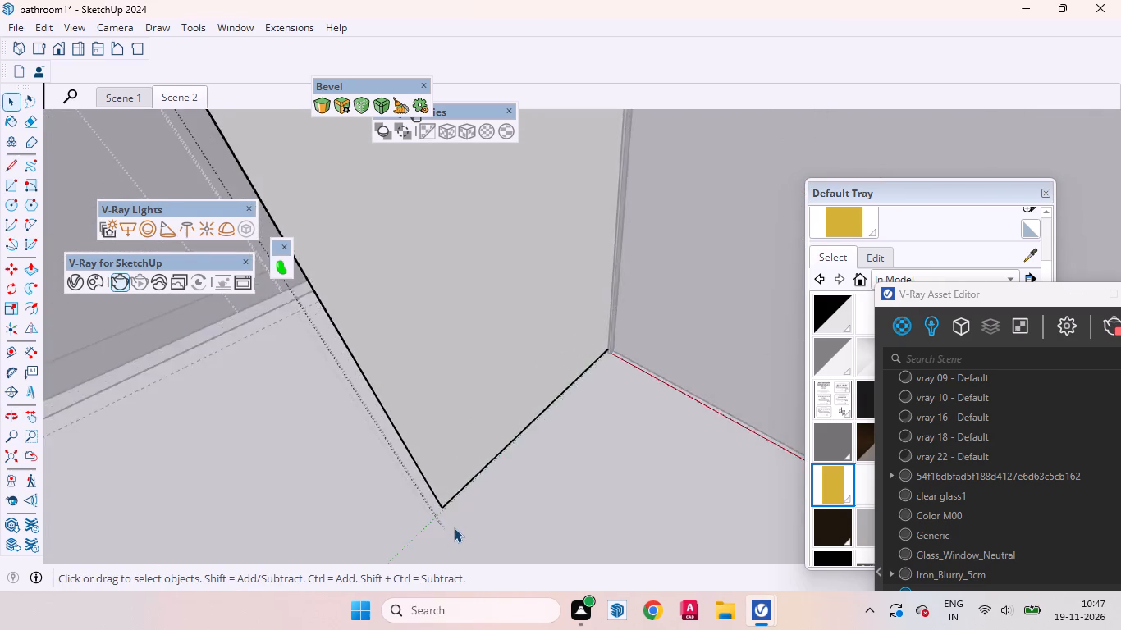
scroll(454, 527, down, 14)
scroll(454, 529, up, 1)
scroll(454, 529, down, 5)
double_click(653, 322)
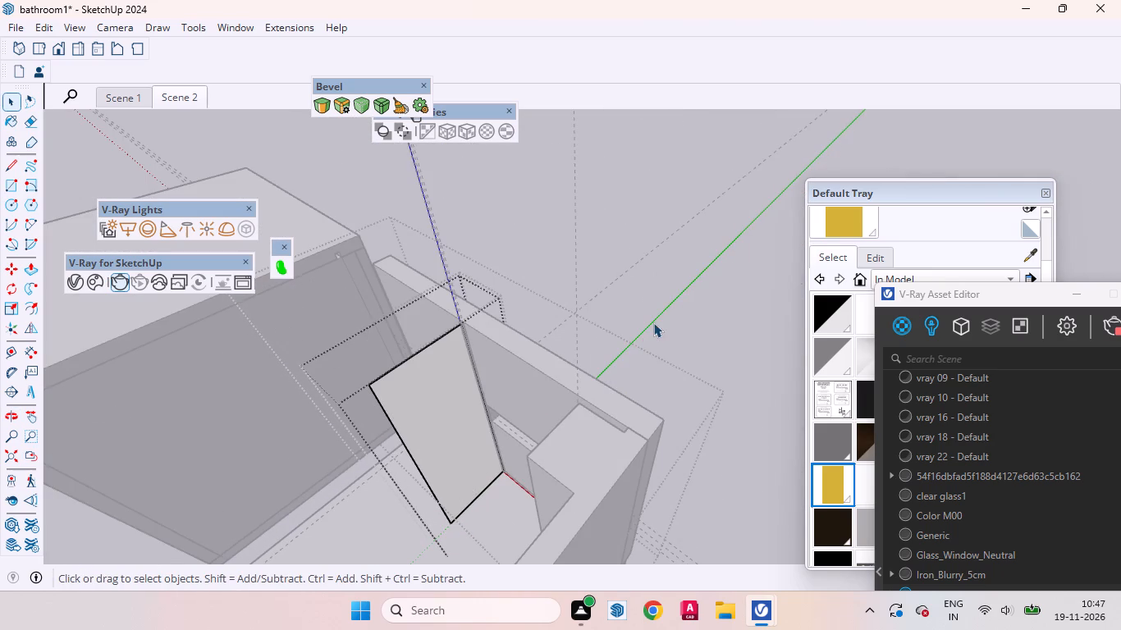
Select the whole grooved wall post and copy it along the green axis to the thin panel's free end.
scroll(465, 331, up, 18)
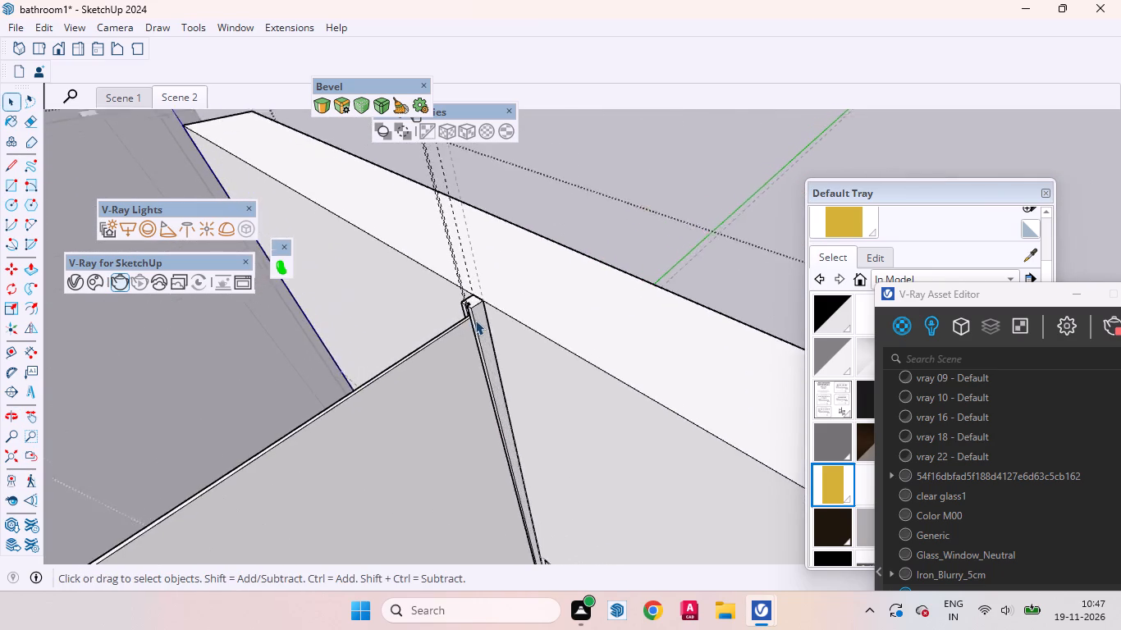
scroll(475, 320, up, 1)
click(475, 320)
double_click(475, 320)
click(478, 318)
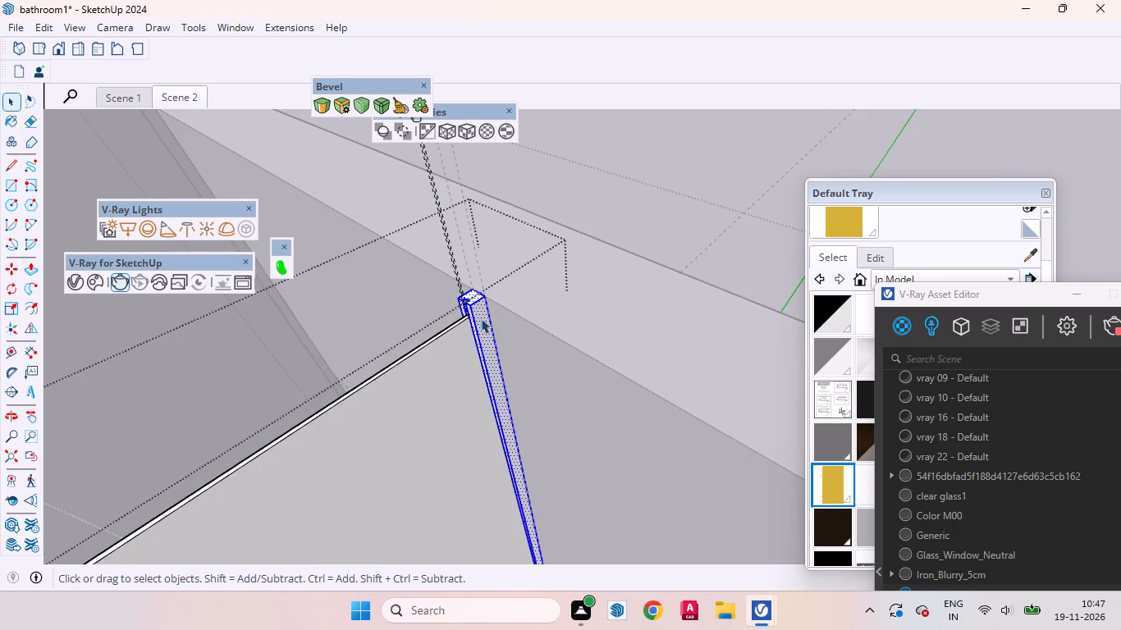
key(m)
scroll(492, 299, up, 3)
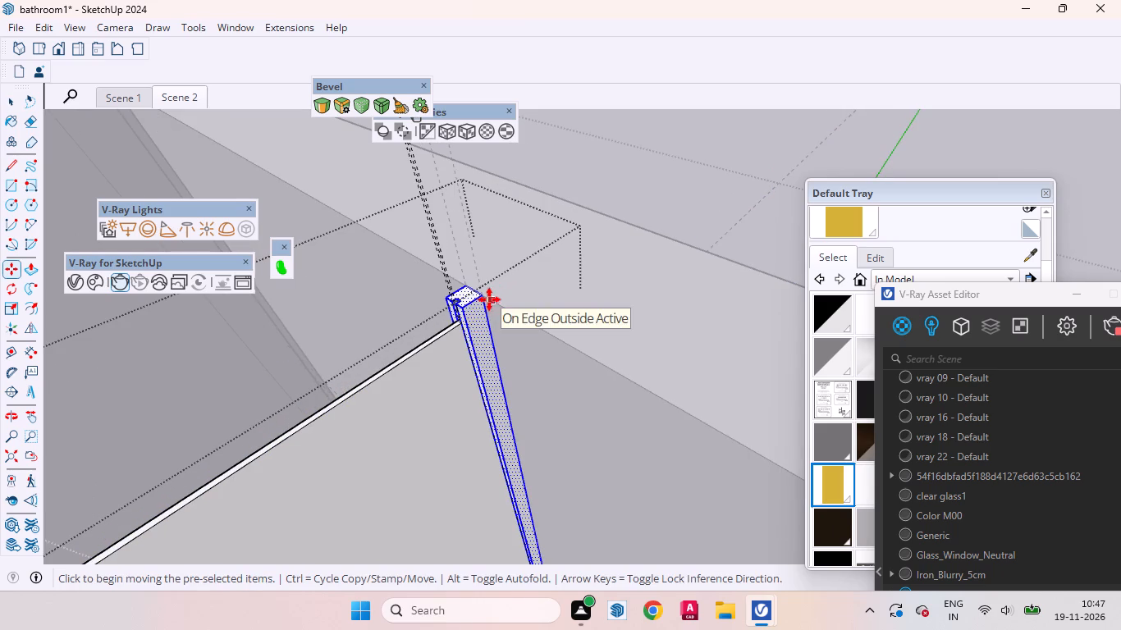
click(482, 298)
scroll(571, 335, down, 9)
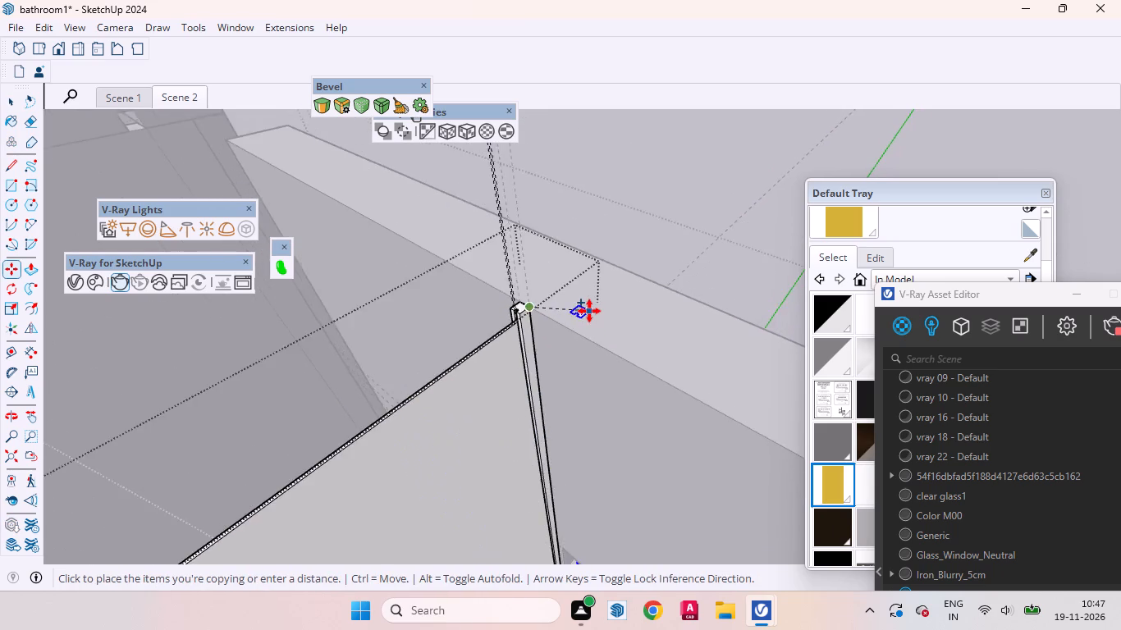
scroll(589, 311, down, 11)
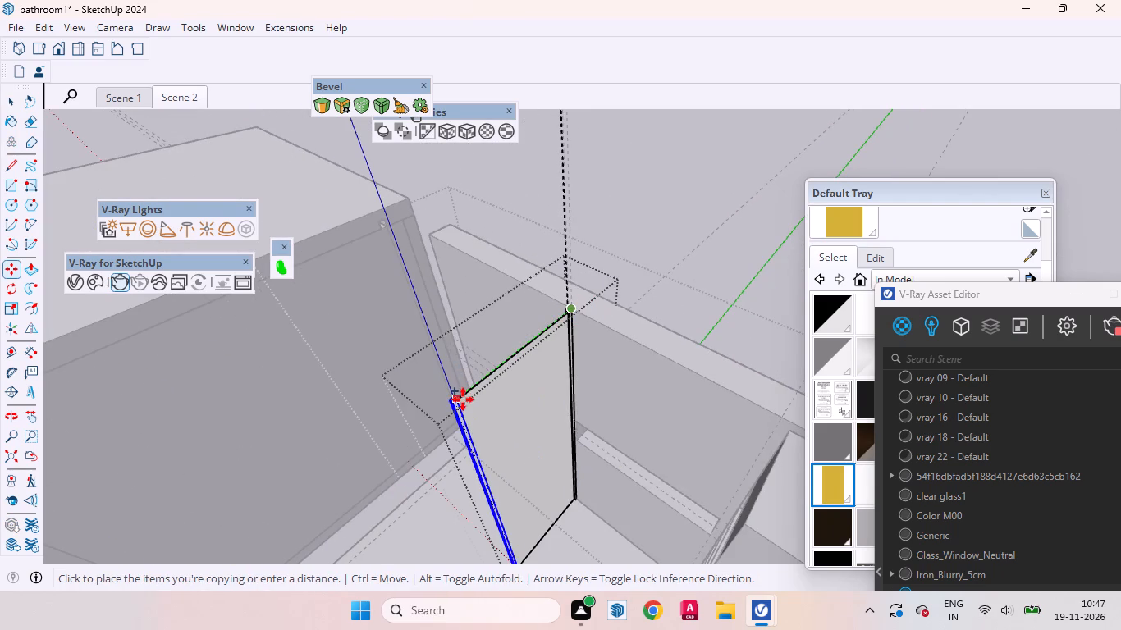
scroll(463, 399, up, 17)
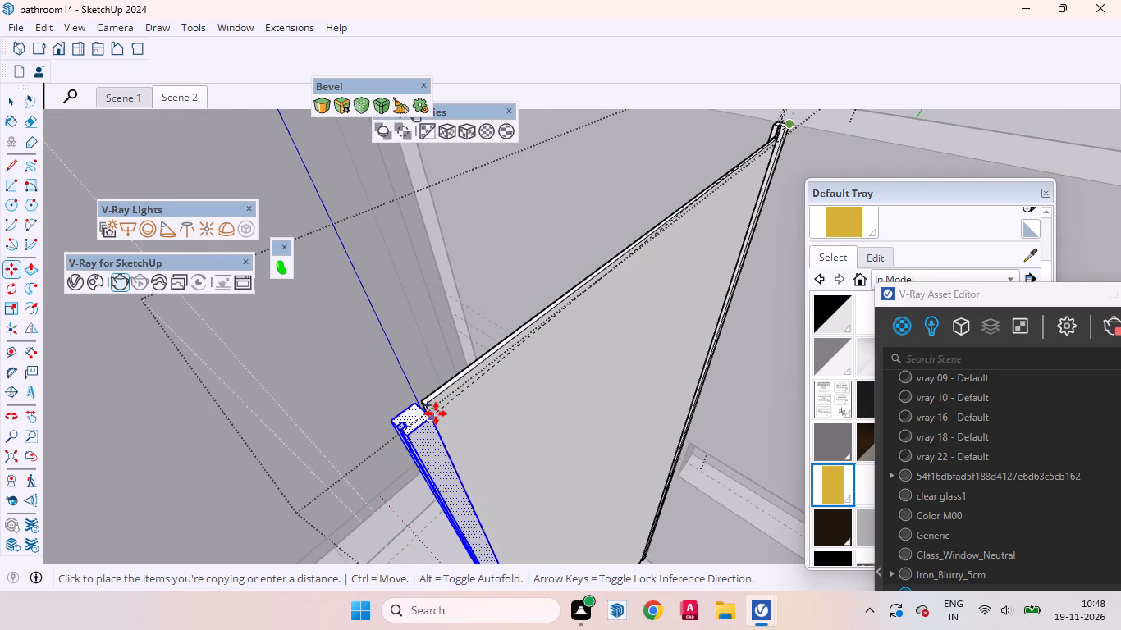
key(Left)
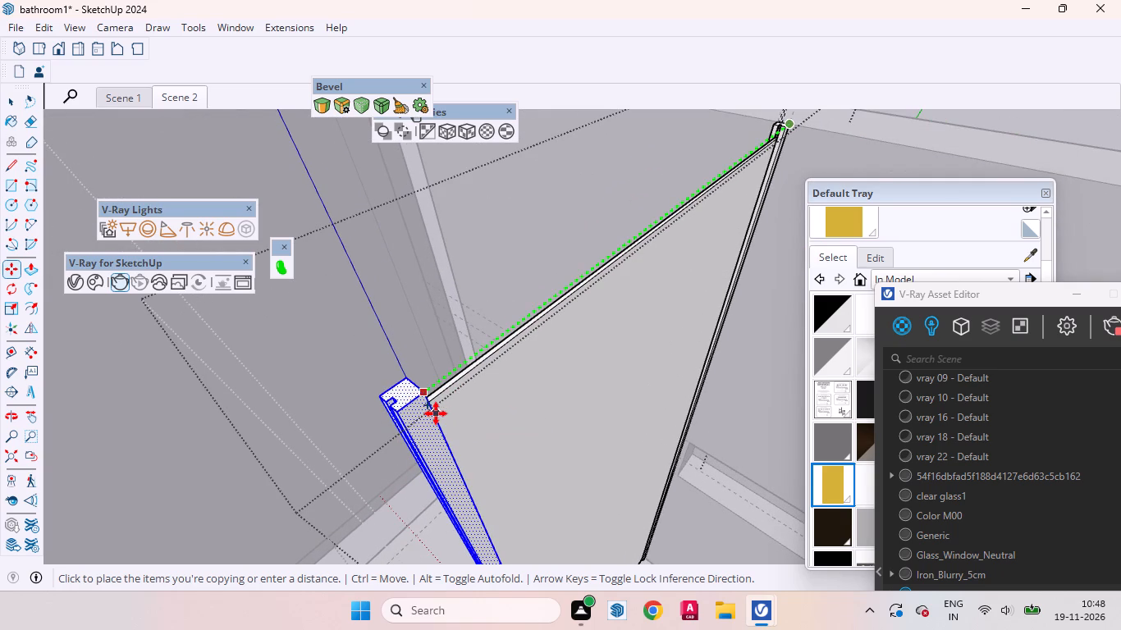
click(436, 413)
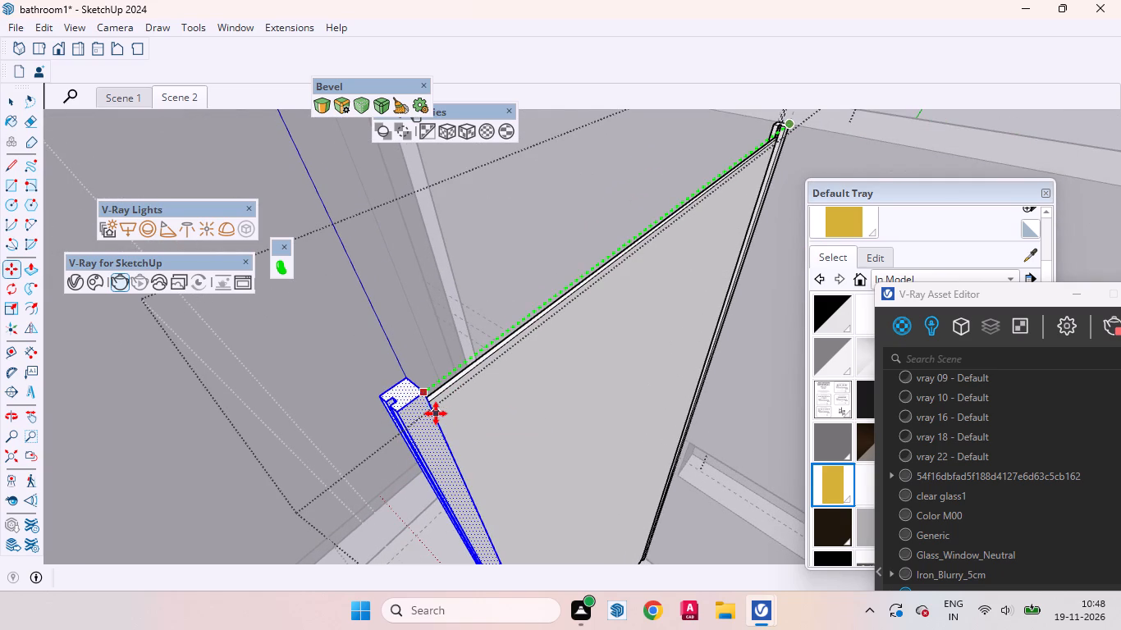
key(space)
scroll(424, 324, down, 4)
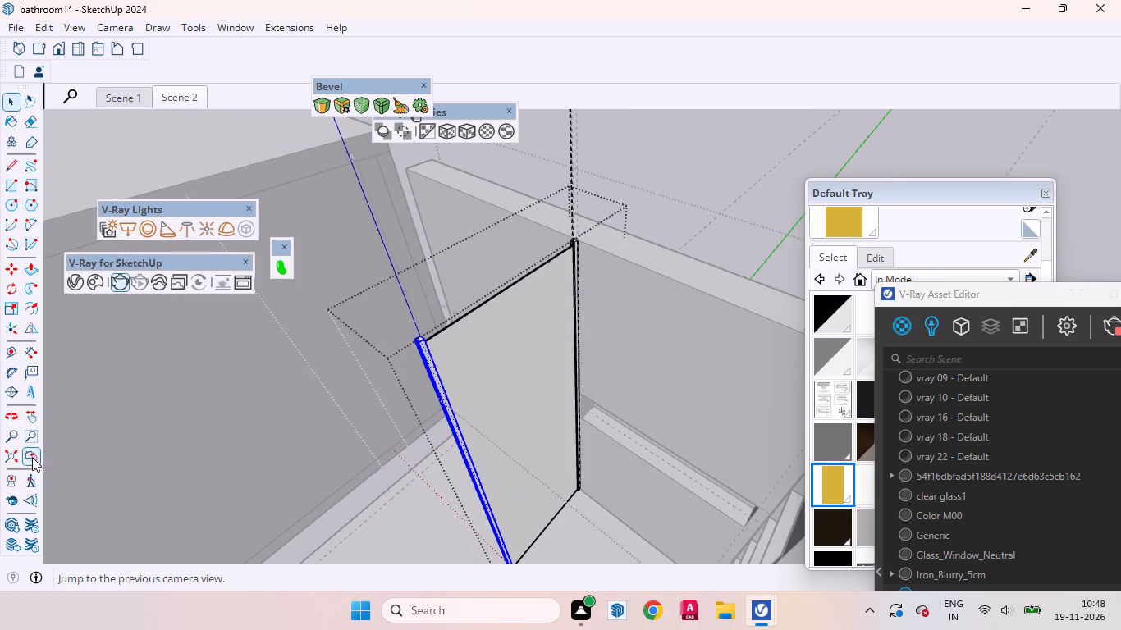
Flip the copied post about the green plane so that its groove faces the panel.
click(34, 324)
middle_drag(364, 357, 412, 355)
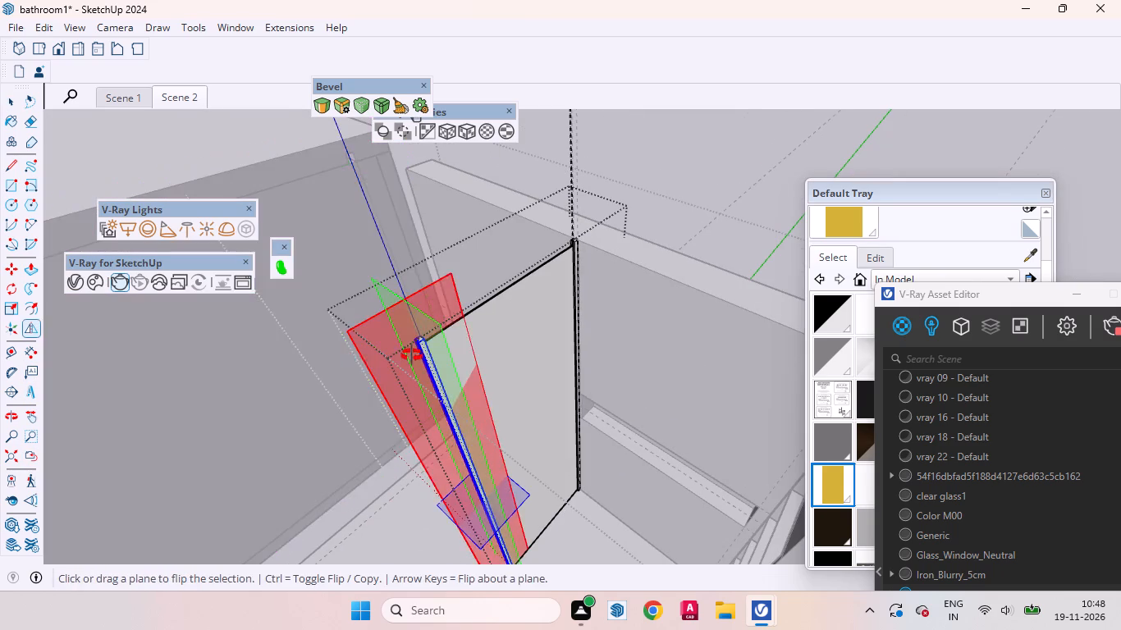
middle_drag(412, 355, 524, 313)
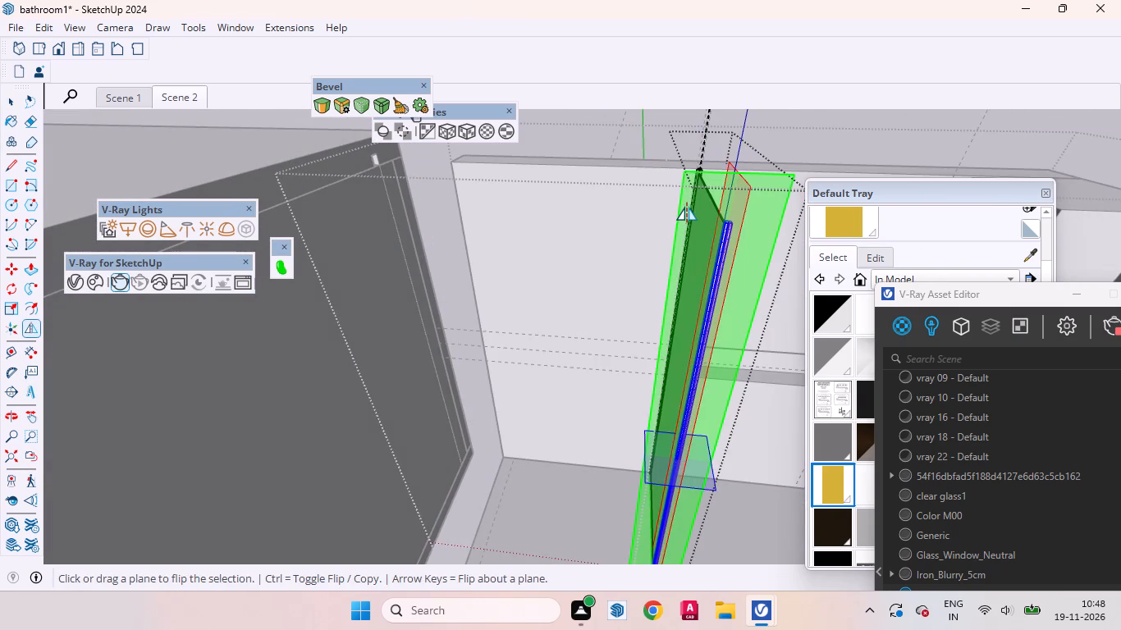
click(687, 207)
key(space)
Examine from above how the flipped post's groove lines up with the panel's free end.
middle_drag(688, 367, 379, 480)
scroll(369, 379, up, 5)
scroll(379, 397, down, 6)
scroll(408, 420, up, 1)
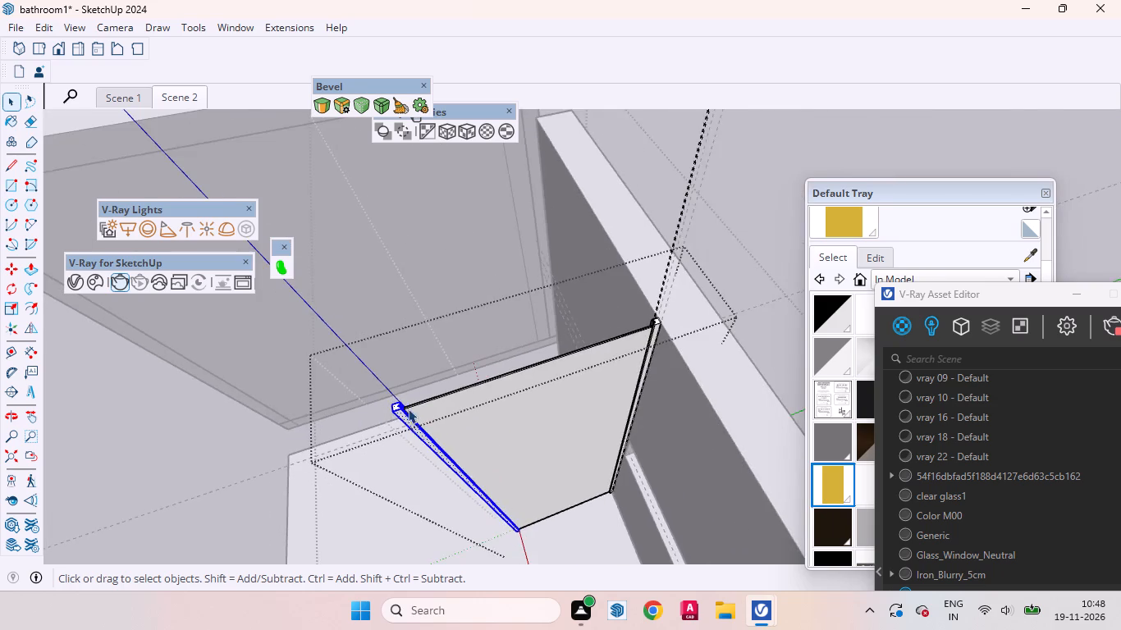
scroll(408, 409, up, 9)
scroll(410, 422, down, 3)
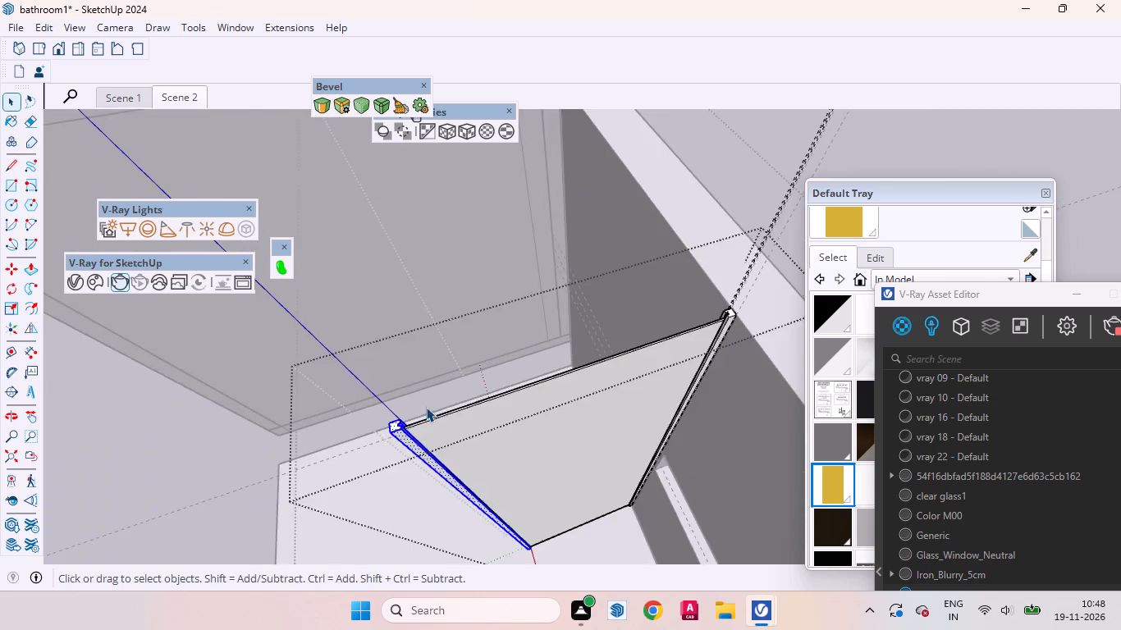
scroll(426, 407, down, 3)
scroll(414, 404, up, 13)
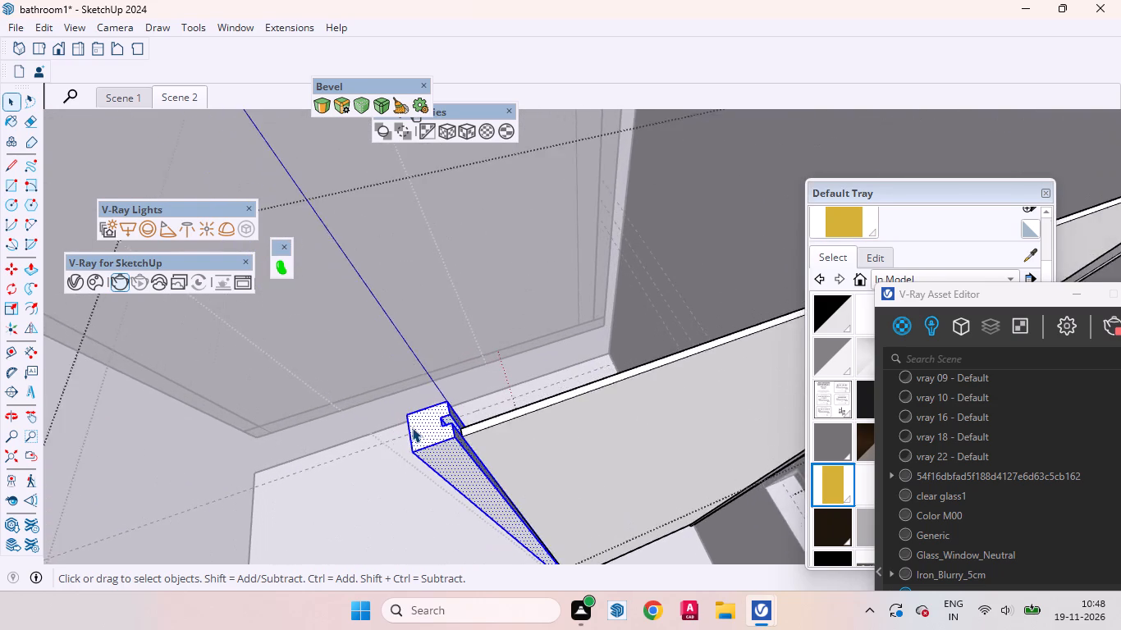
scroll(412, 427, up, 7)
middle_drag(460, 447, 688, 486)
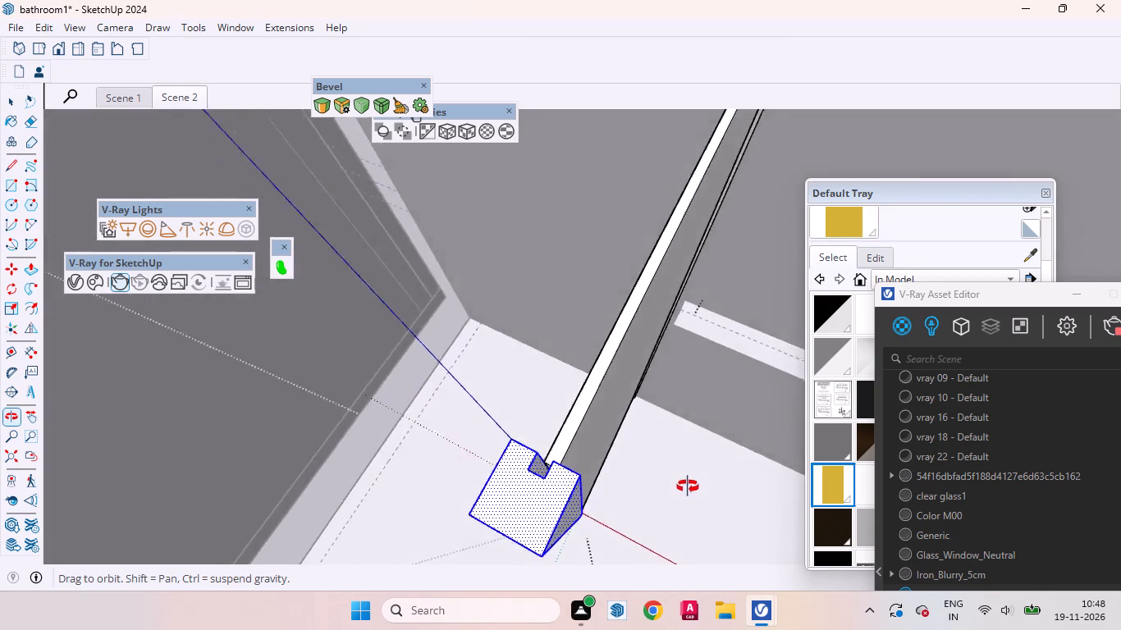
Move the flipped post toward the panel so that its groove takes in the panel's free end.
middle_drag(688, 486, 773, 521)
scroll(574, 534, up, 1)
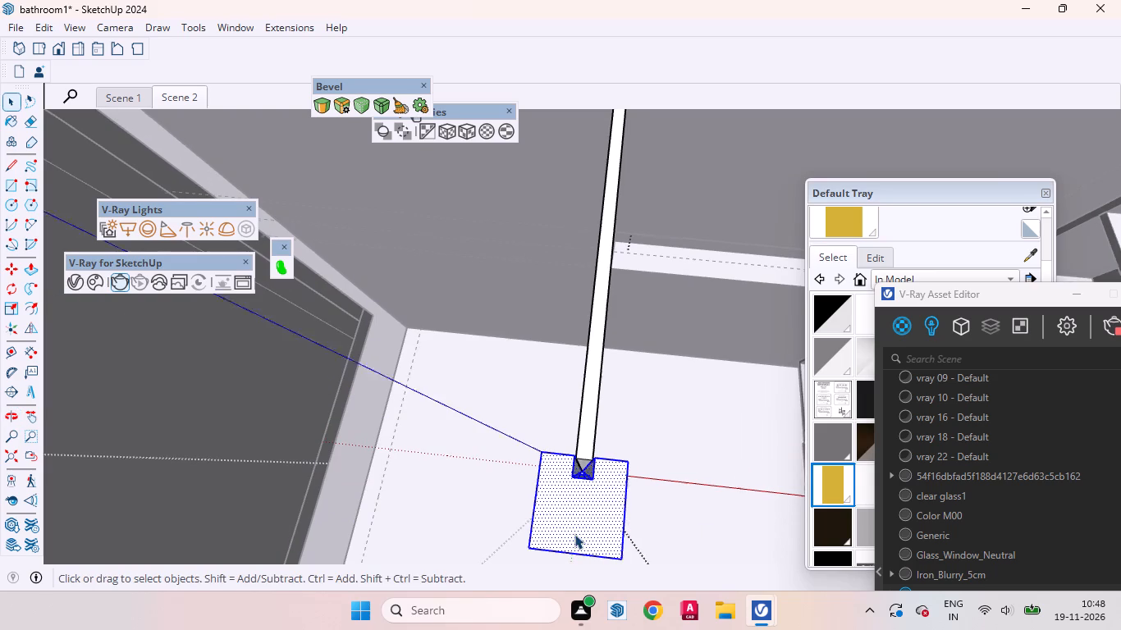
scroll(574, 534, up, 1)
key(m)
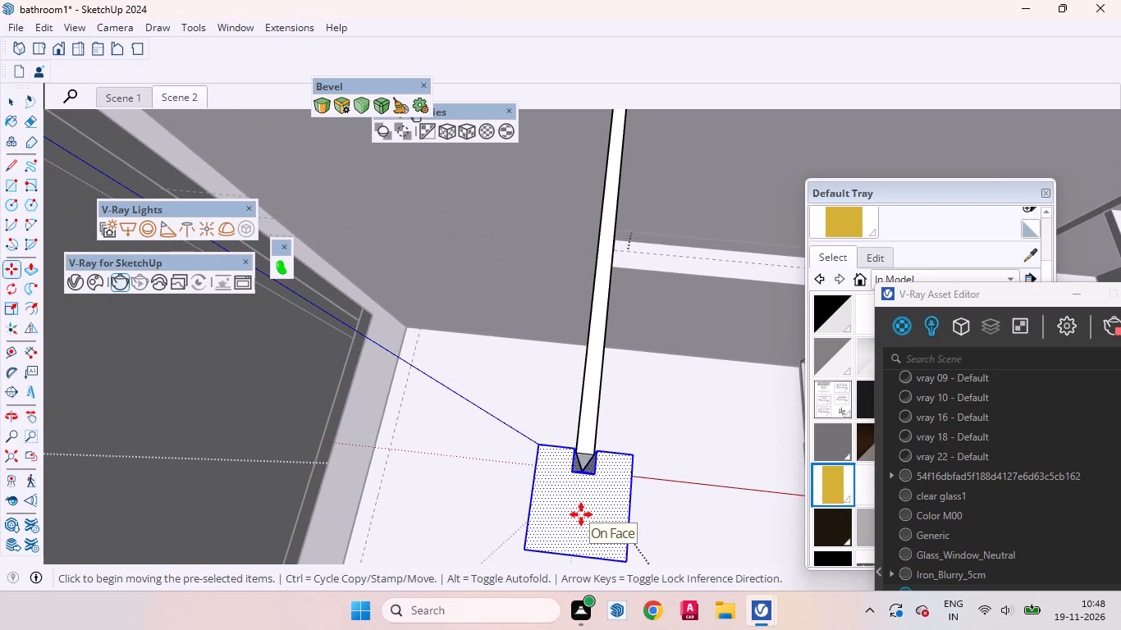
click(581, 514)
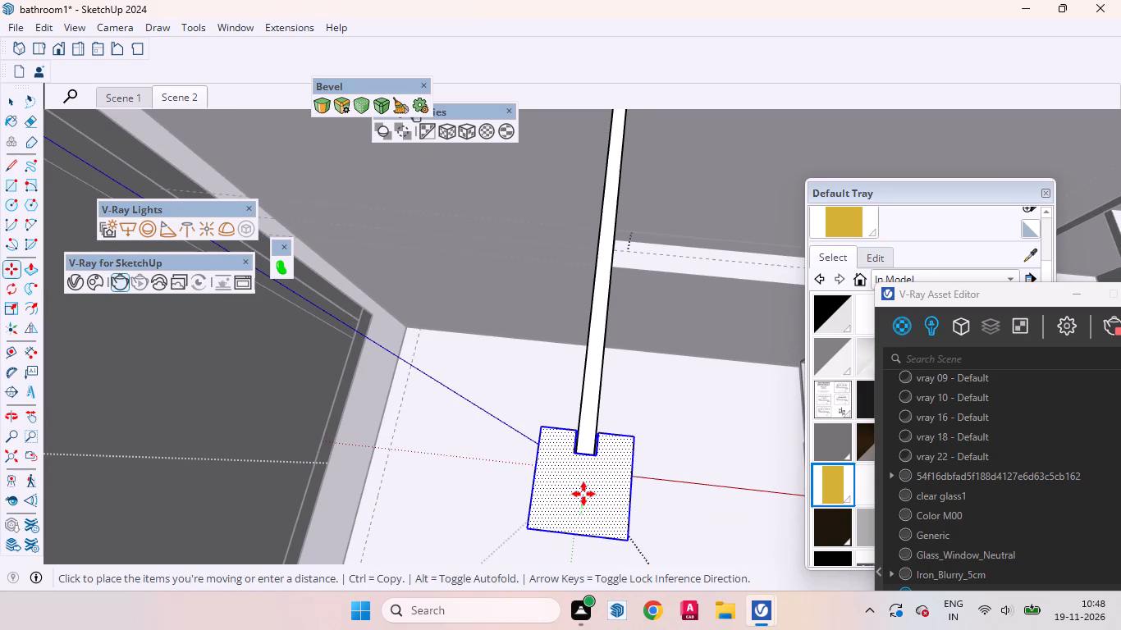
click(584, 491)
key(space)
Check the groove's fit around the panel's free end and nudge the post slightly to adjust it.
scroll(596, 433, up, 11)
middle_drag(597, 473, 648, 497)
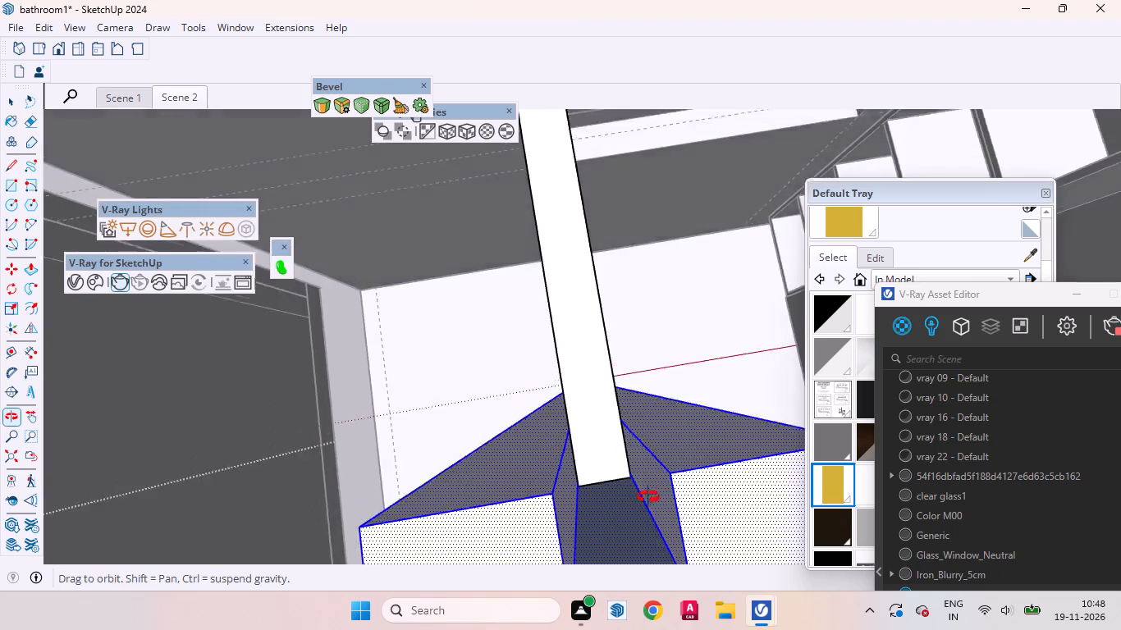
middle_drag(648, 497, 625, 470)
scroll(581, 509, up, 10)
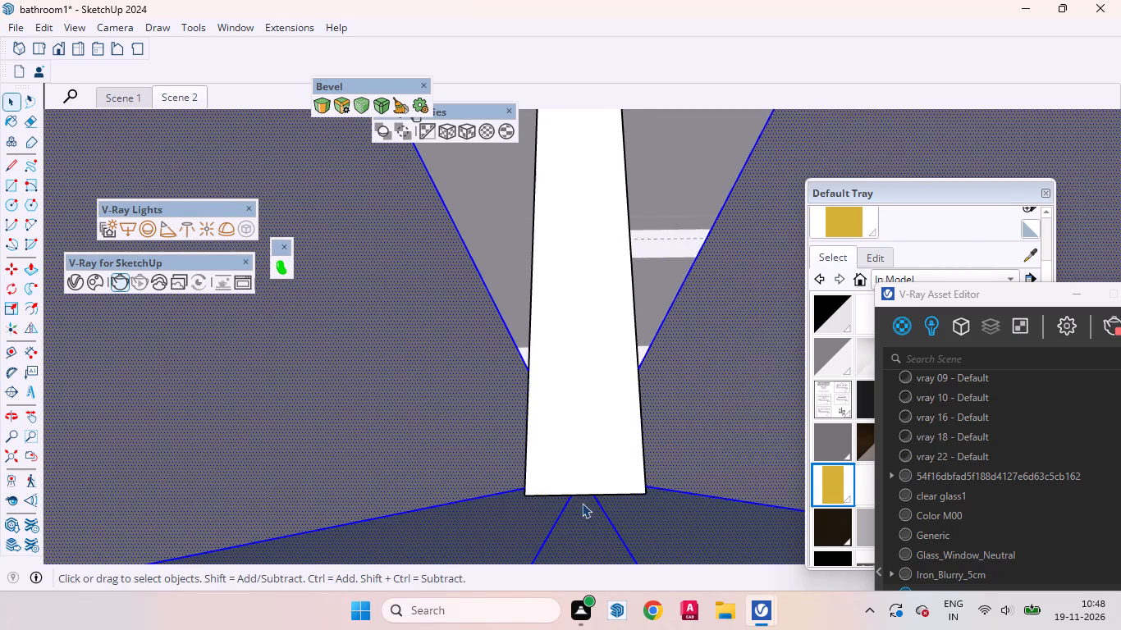
scroll(580, 493, up, 1)
middle_drag(580, 492, 579, 504)
scroll(584, 488, down, 2)
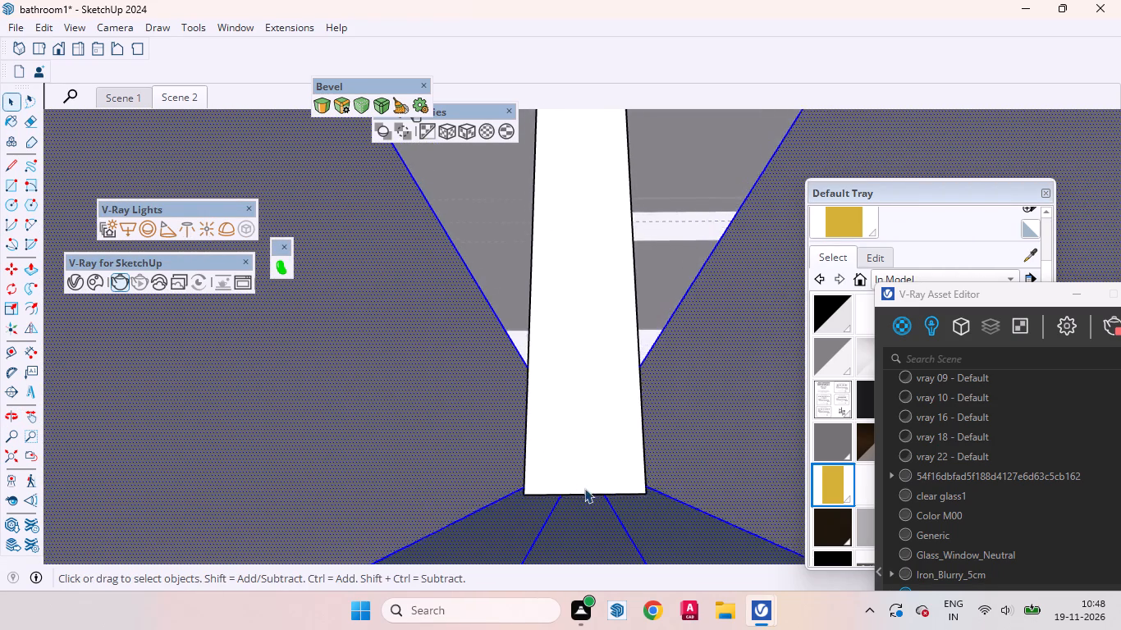
scroll(584, 488, down, 11)
key(m)
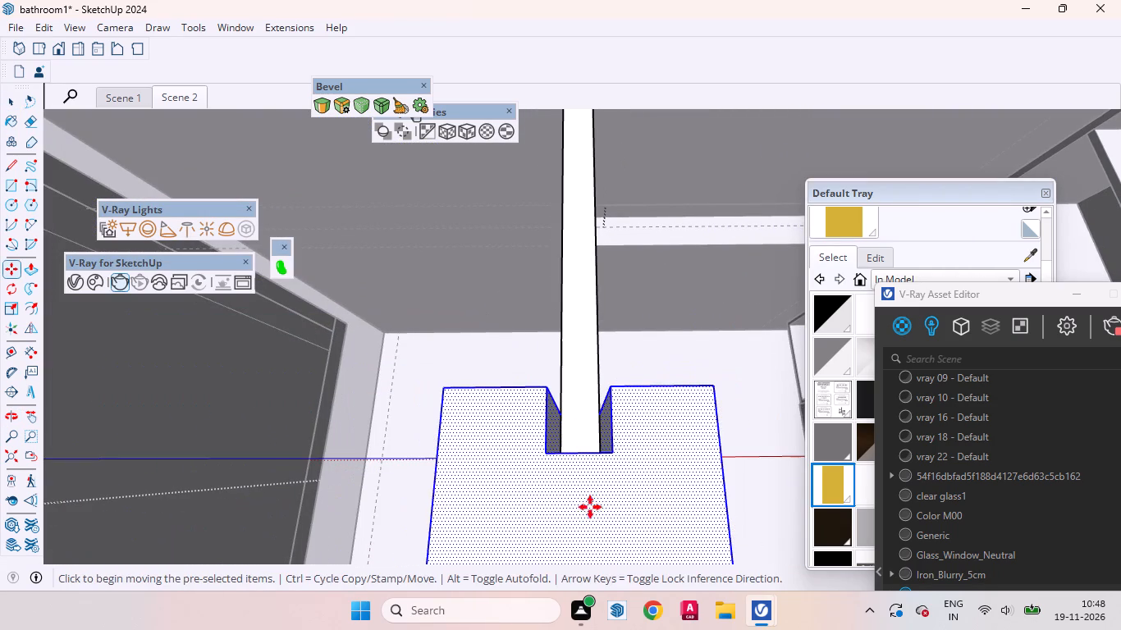
middle_drag(583, 491, 589, 529)
click(588, 526)
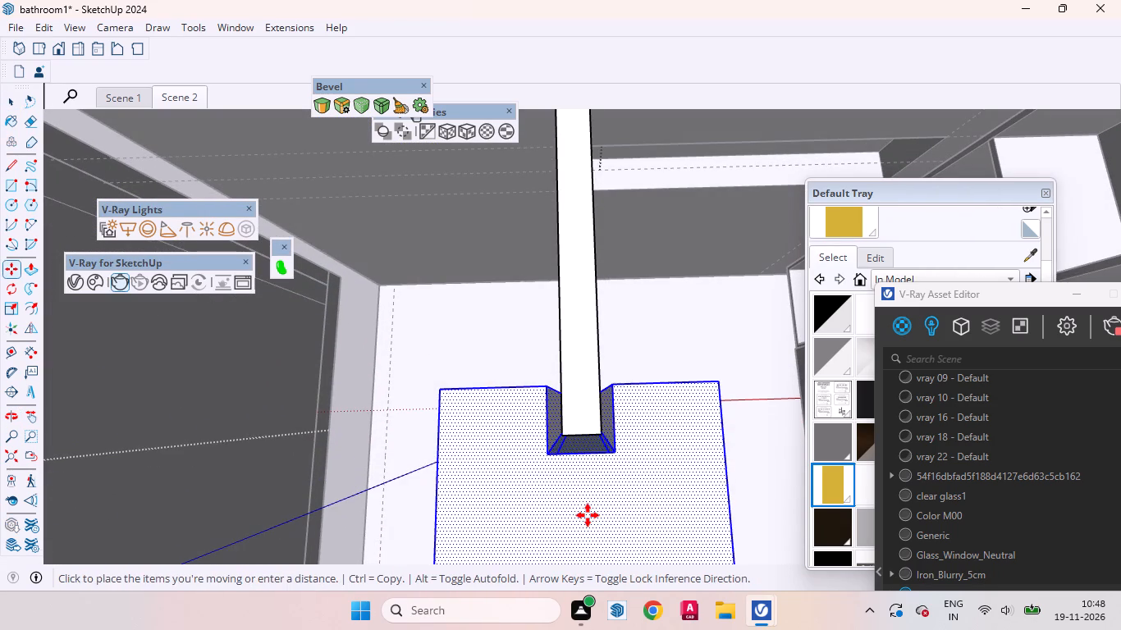
click(588, 511)
key(space)
Examine the repositioned post against the panel and the whole bathroom, and clear the selection.
scroll(613, 401, up, 6)
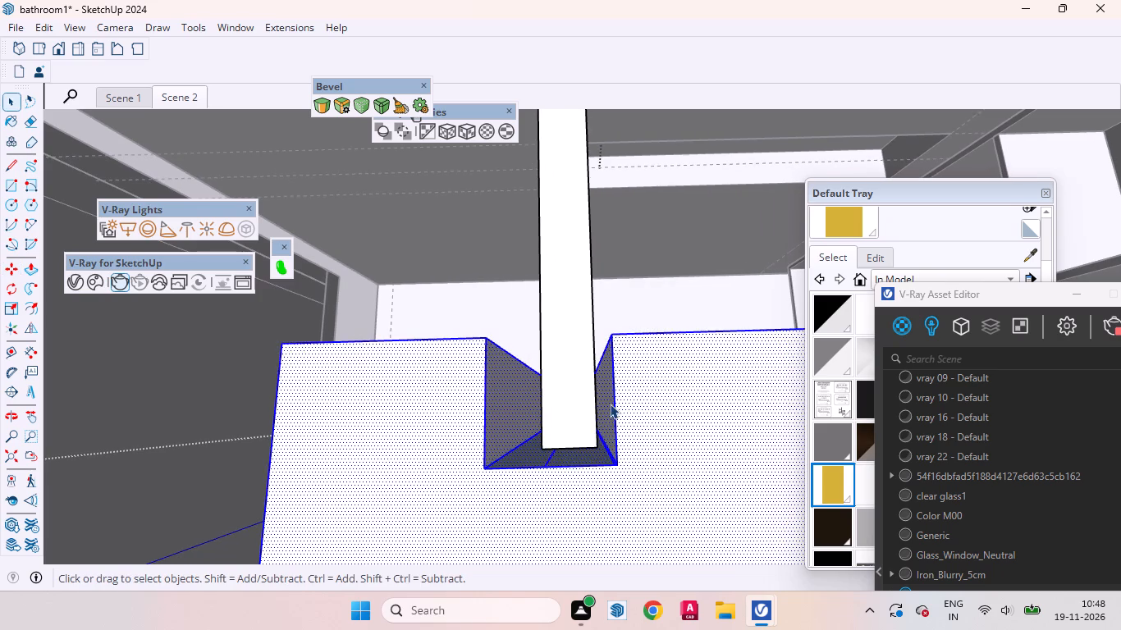
middle_drag(598, 432, 468, 370)
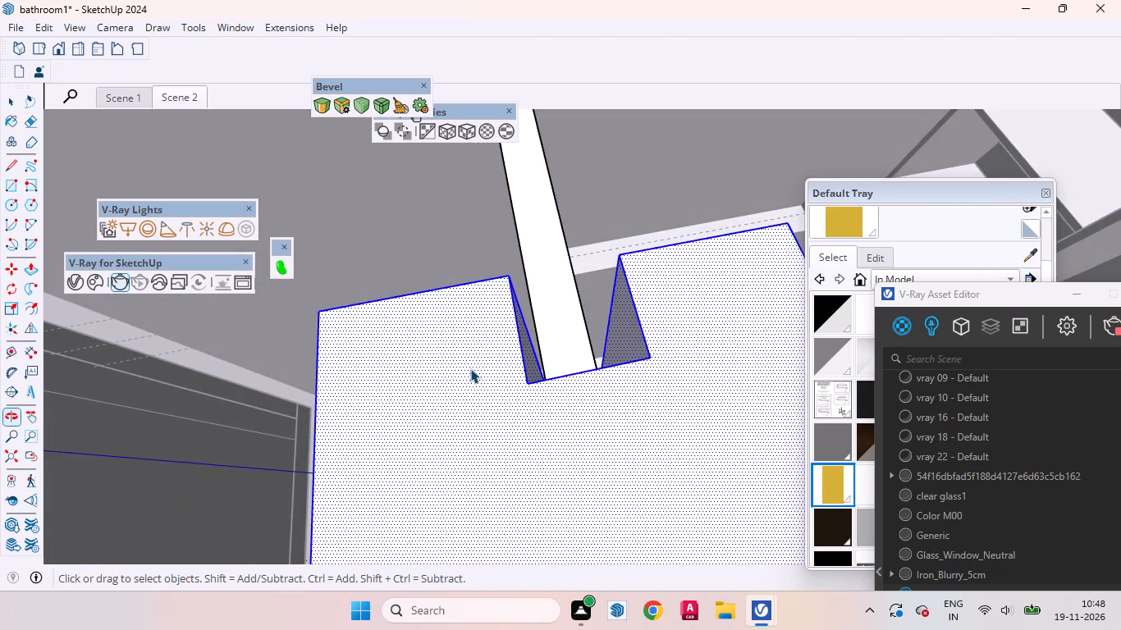
scroll(472, 367, down, 20)
scroll(472, 367, down, 11)
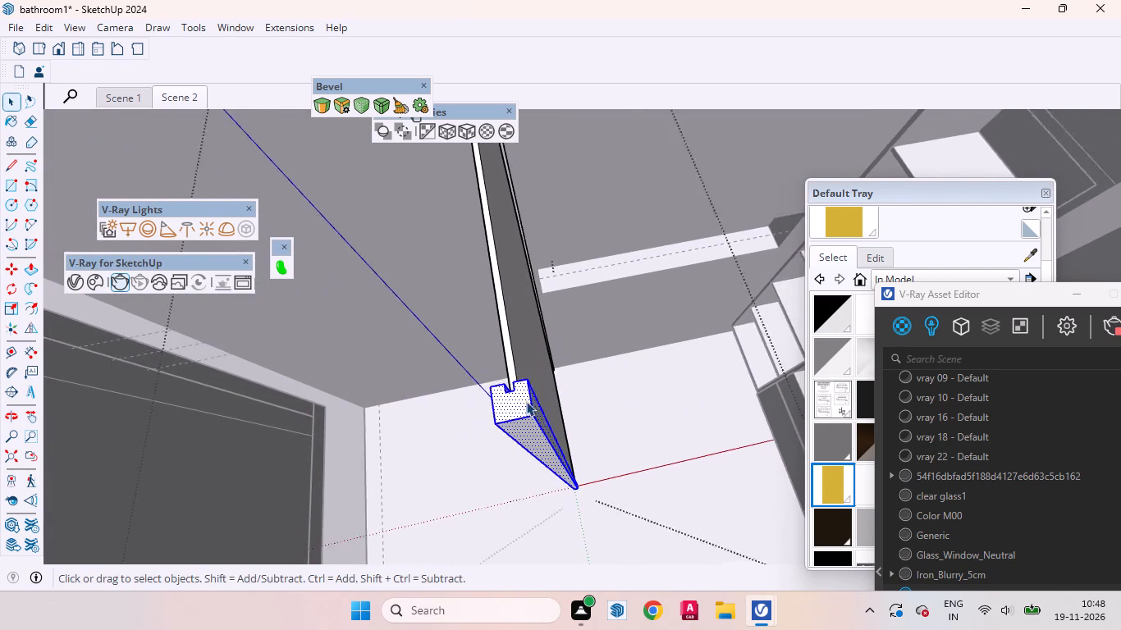
scroll(526, 401, down, 16)
scroll(527, 339, up, 1)
scroll(521, 349, down, 8)
middle_drag(528, 380, 498, 374)
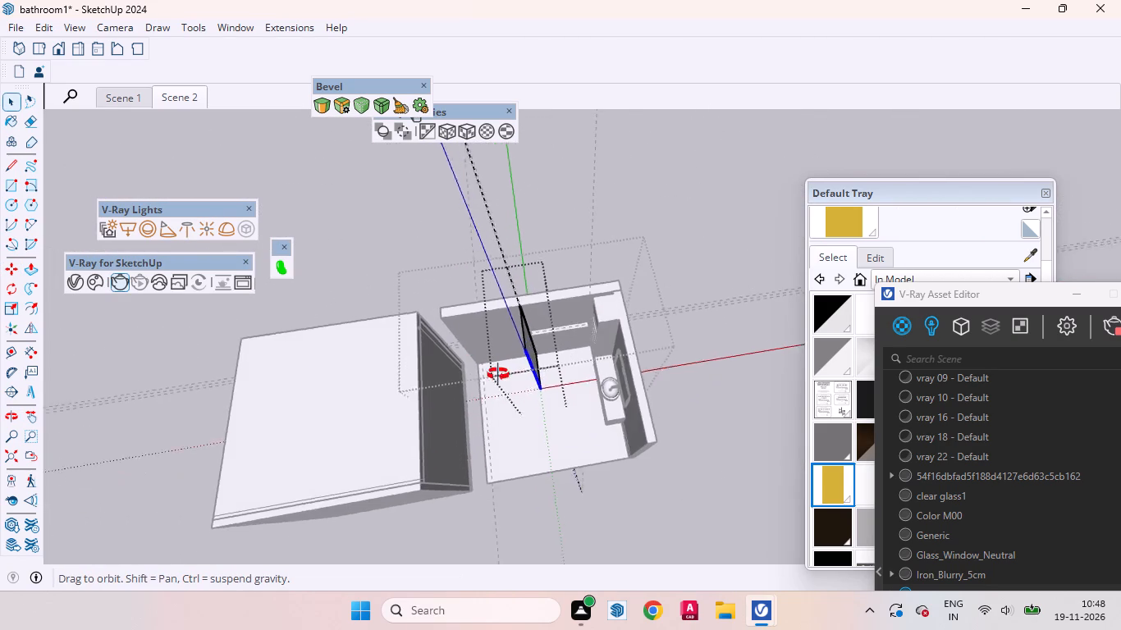
middle_drag(498, 374, 245, 231)
scroll(527, 282, up, 11)
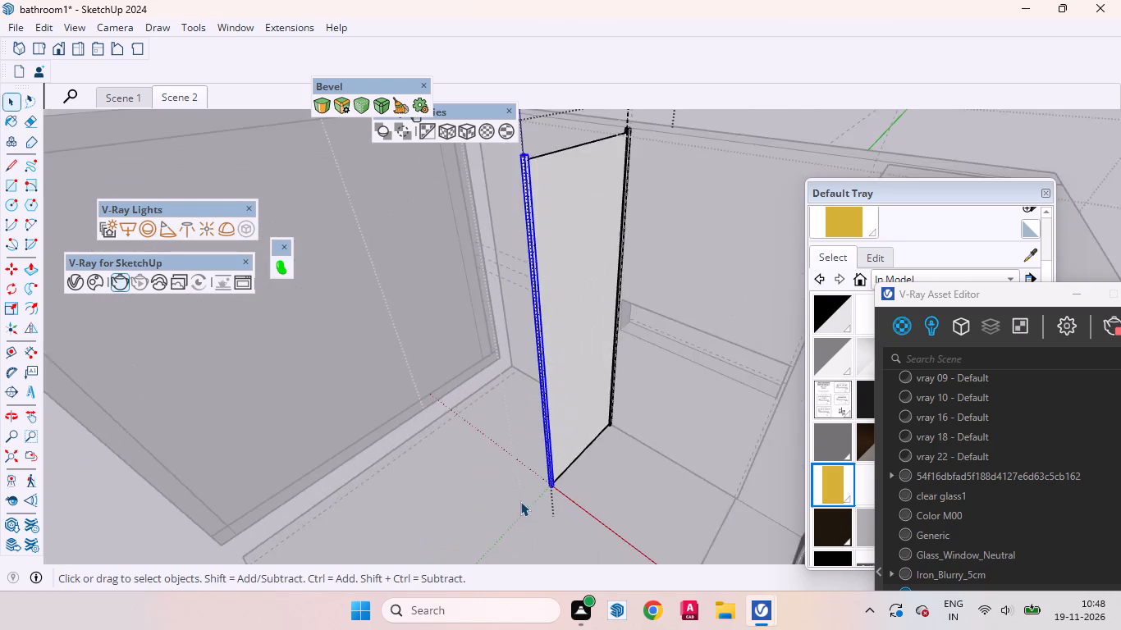
scroll(514, 526, down, 2)
scroll(514, 528, up, 1)
scroll(513, 529, down, 8)
click(689, 284)
Examine the top of the free-end post to compare its groove and height with the panel's top edge.
scroll(540, 364, up, 2)
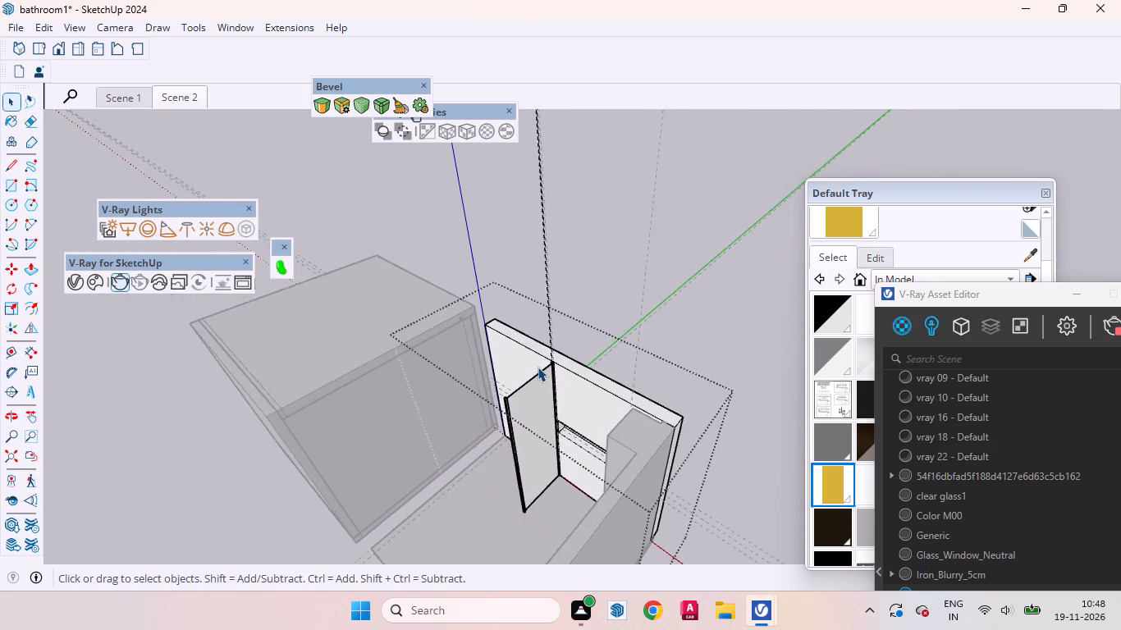
scroll(538, 367, up, 20)
scroll(538, 367, up, 3)
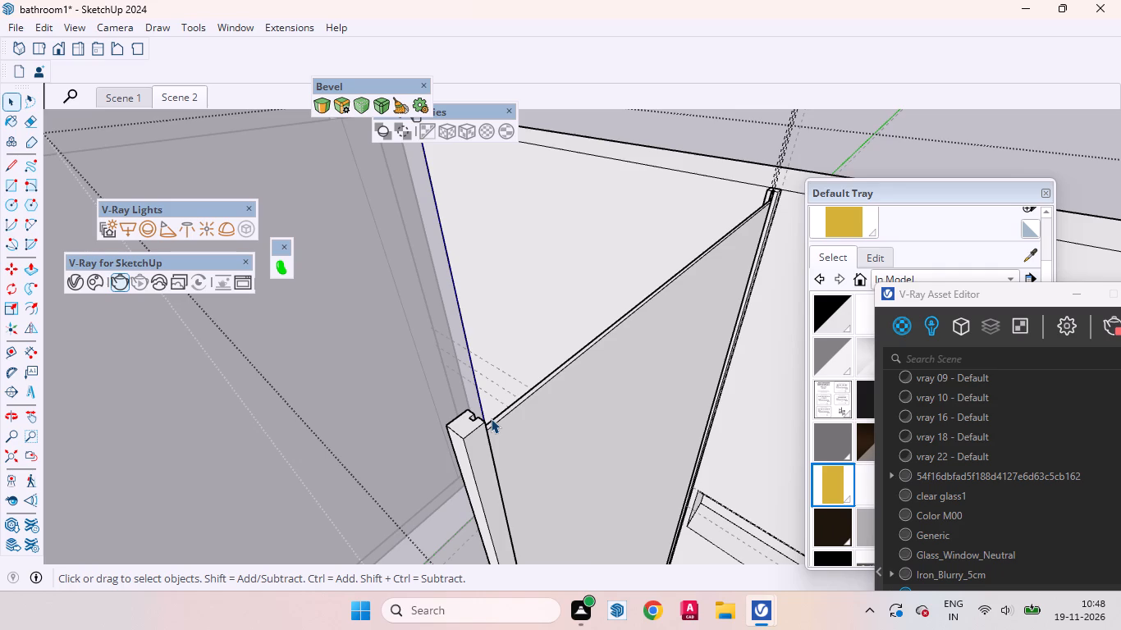
scroll(485, 413, up, 1)
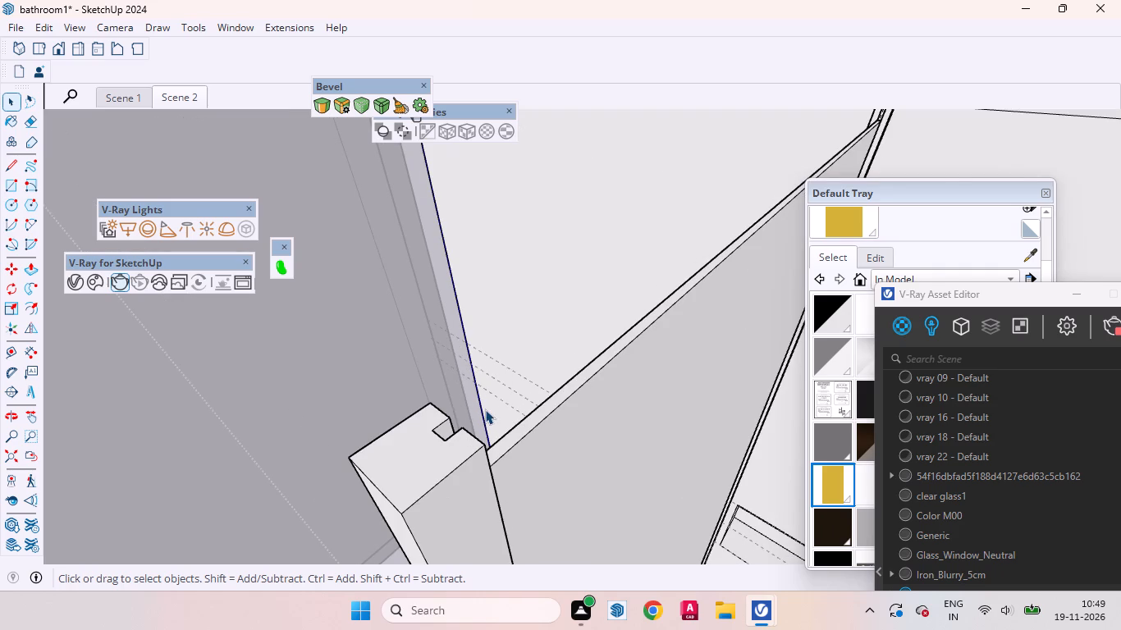
scroll(485, 408, up, 1)
scroll(484, 409, down, 6)
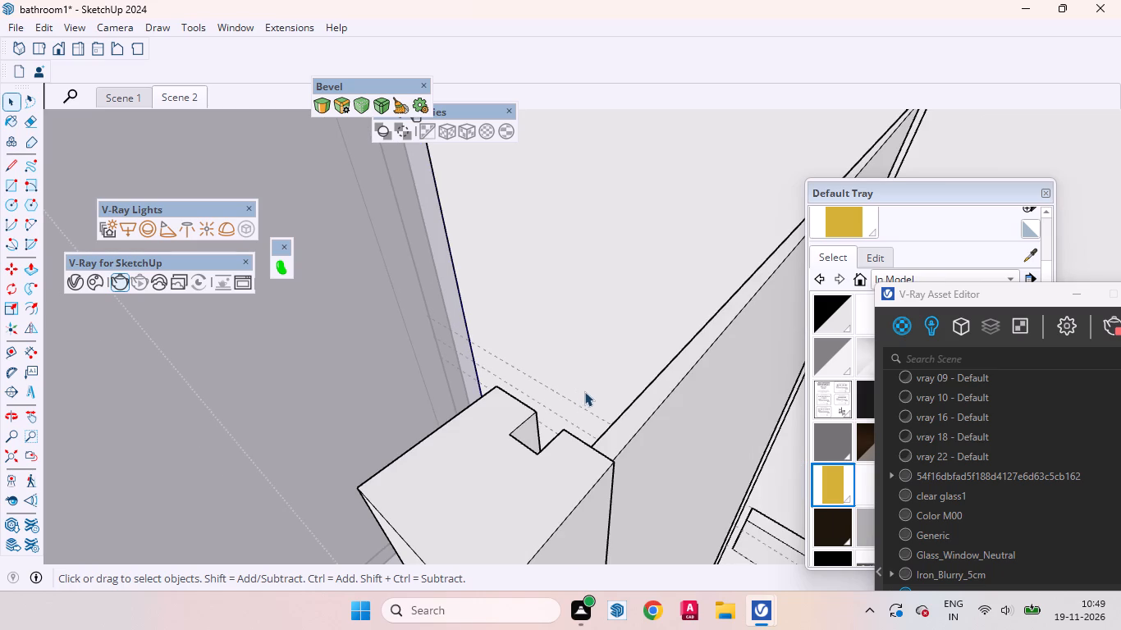
scroll(567, 438, down, 3)
middle_drag(661, 421, 478, 485)
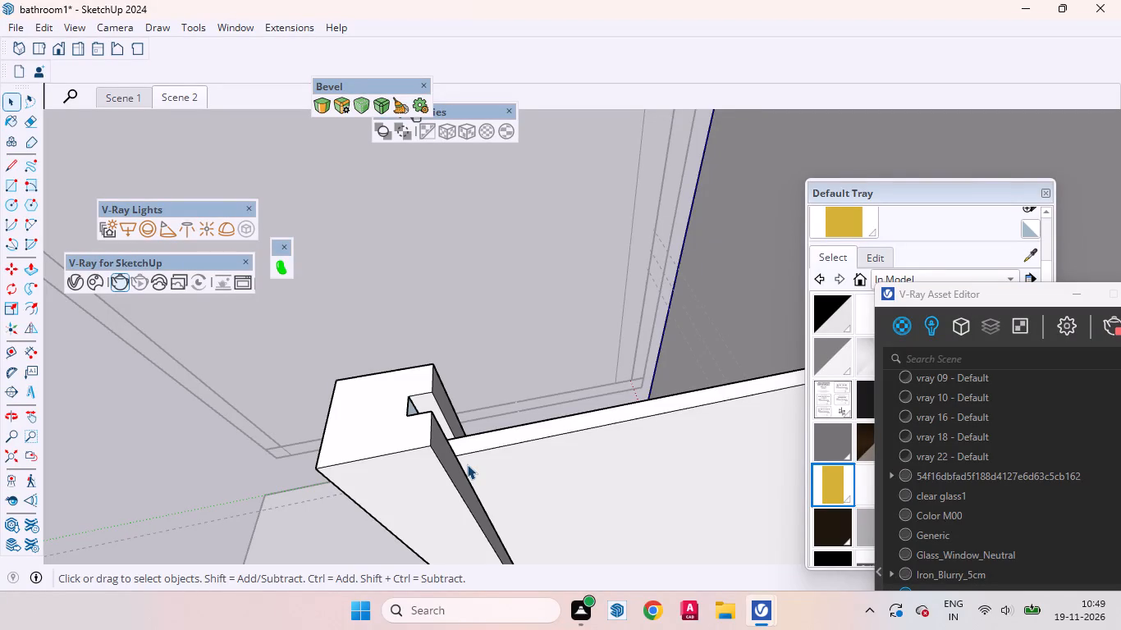
scroll(445, 411, up, 1)
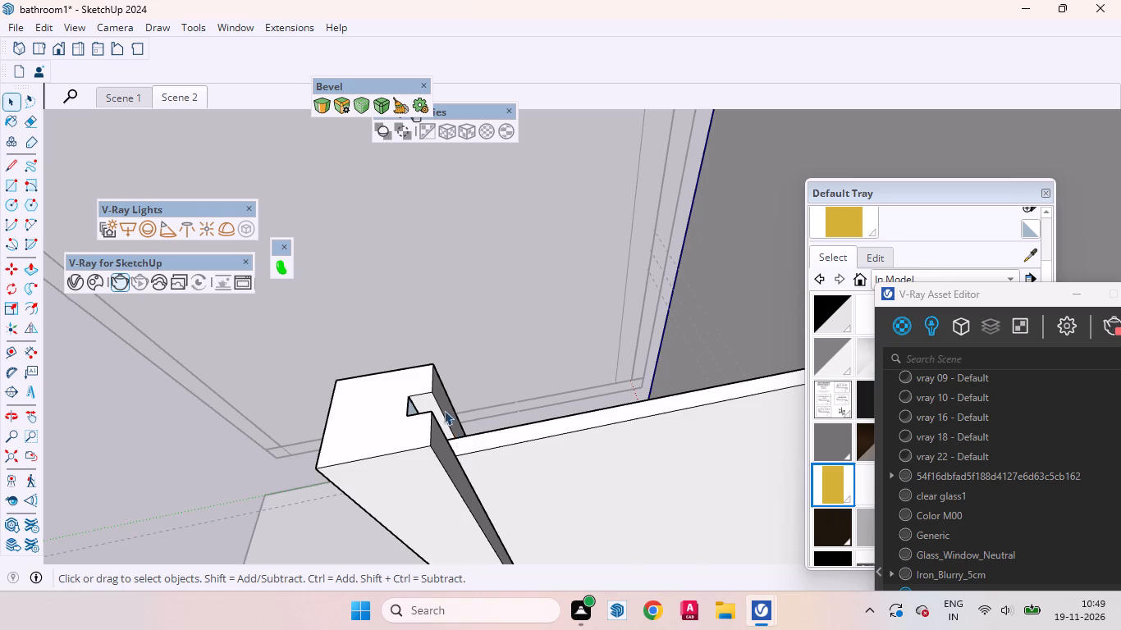
scroll(444, 410, up, 3)
scroll(440, 412, down, 4)
middle_drag(487, 414, 408, 449)
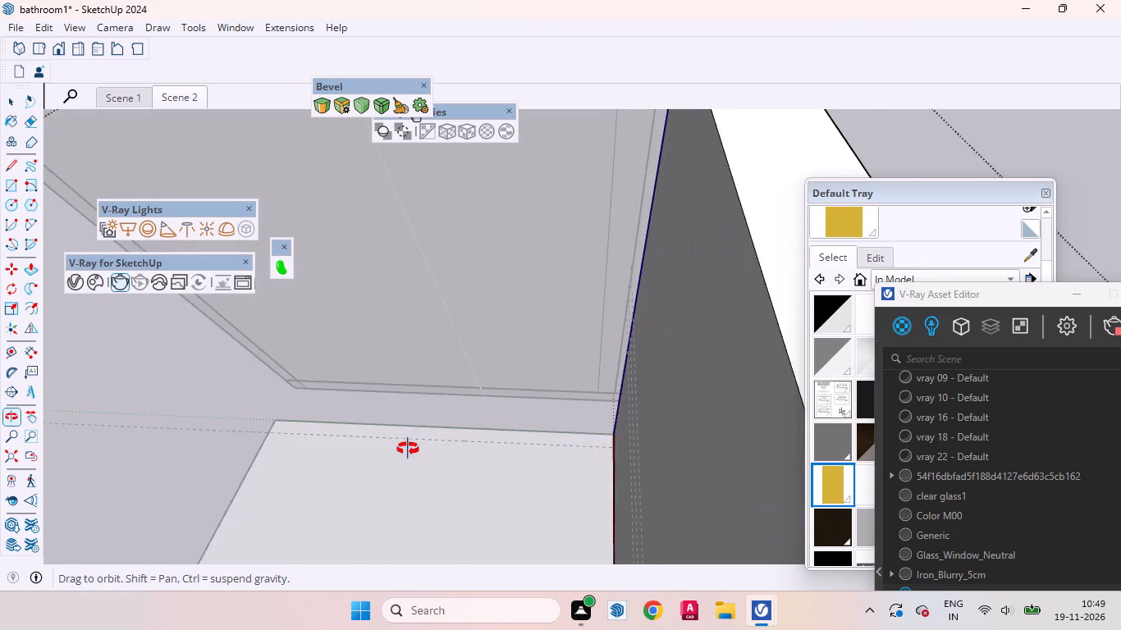
middle_drag(408, 449, 398, 442)
scroll(385, 434, down, 15)
scroll(336, 445, up, 4)
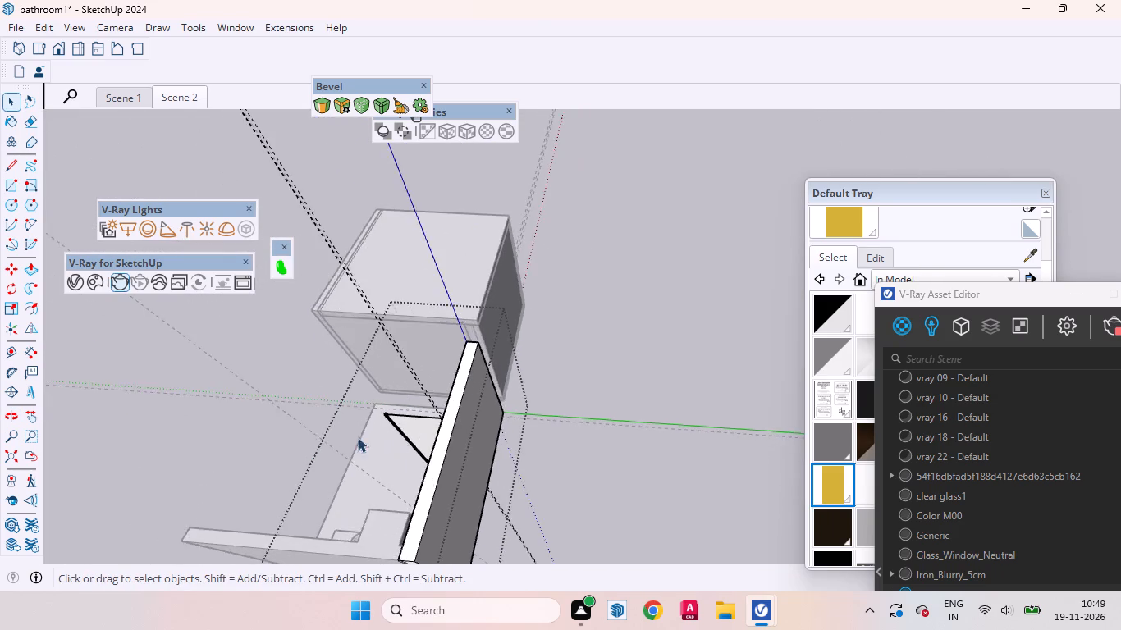
scroll(358, 437, up, 20)
scroll(358, 437, up, 9)
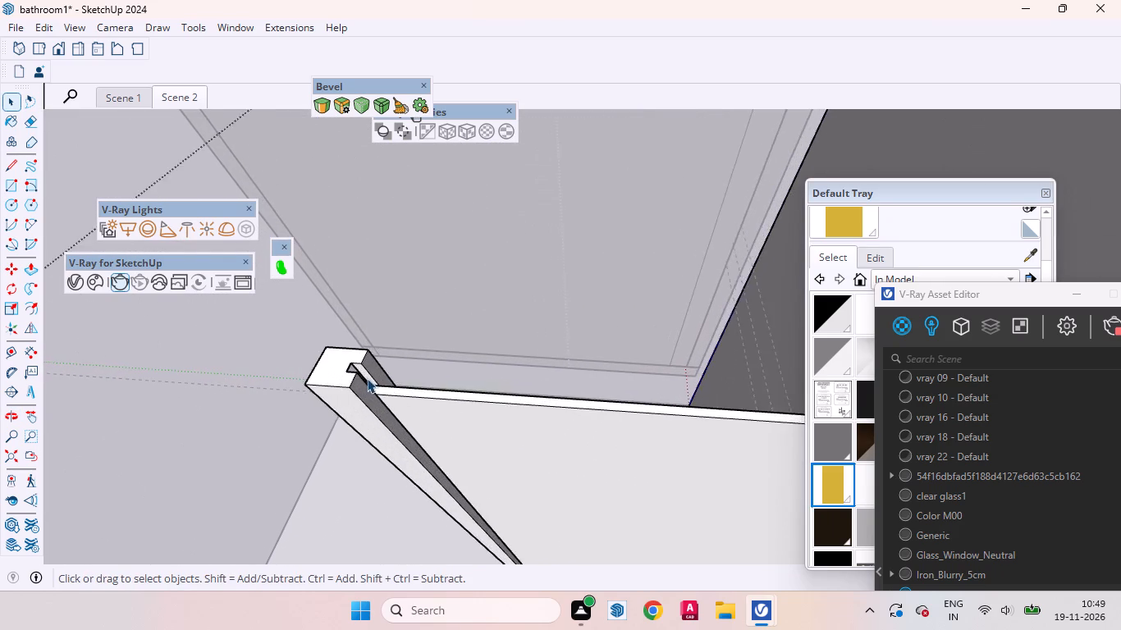
scroll(367, 378, up, 12)
middle_drag(362, 381, 241, 388)
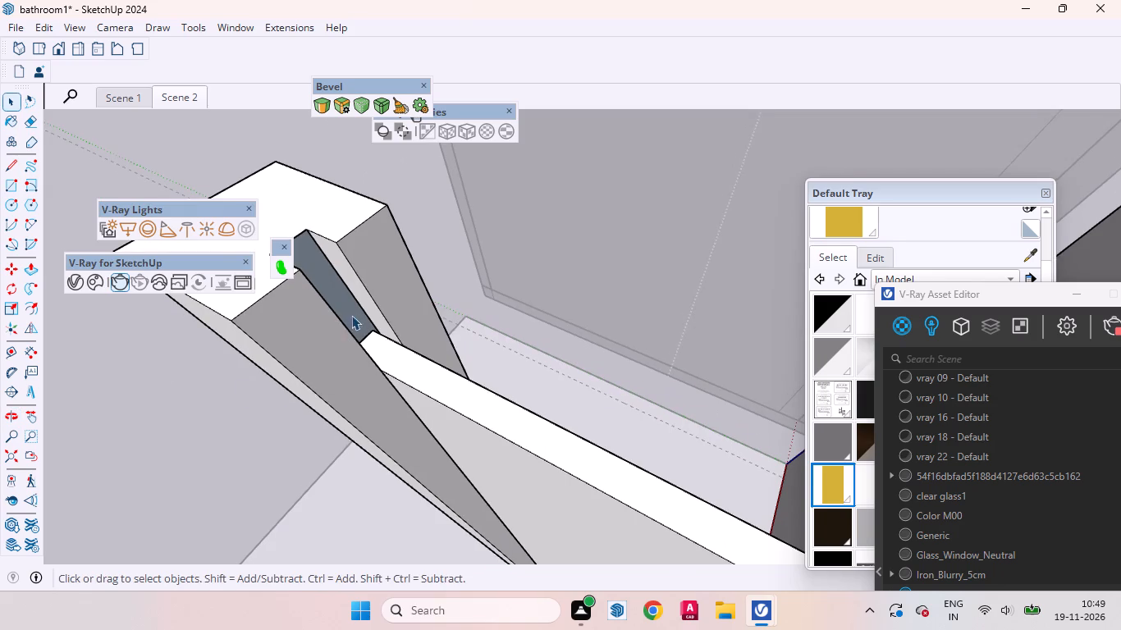
scroll(351, 314, up, 3)
scroll(422, 372, down, 7)
Open the free-end post's group and select the groove's inner back face to inspect where it meets the panel.
click(381, 322)
scroll(379, 324, up, 6)
double_click(381, 331)
click(388, 344)
double_click(378, 333)
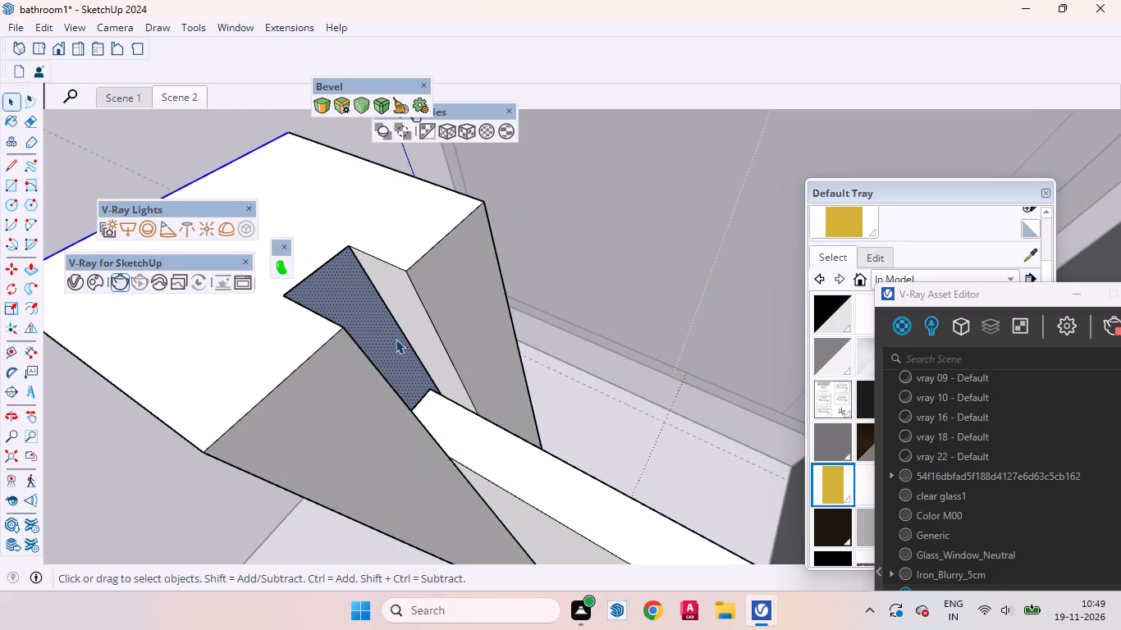
middle_drag(425, 399, 358, 377)
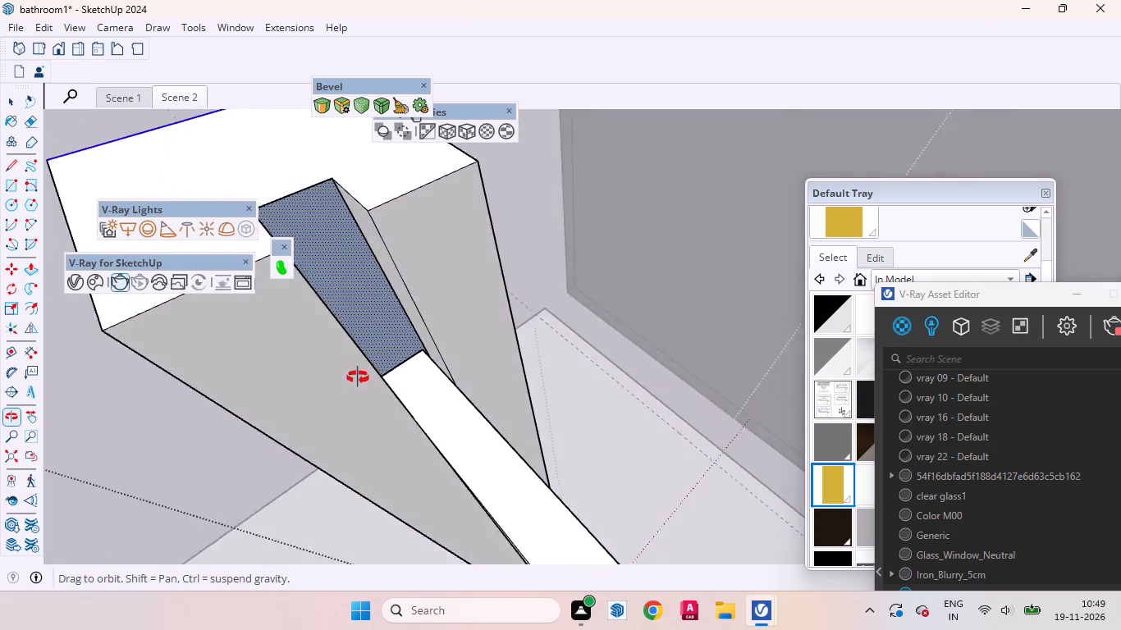
middle_drag(358, 377, 385, 364)
scroll(403, 358, up, 6)
middle_drag(409, 397, 481, 438)
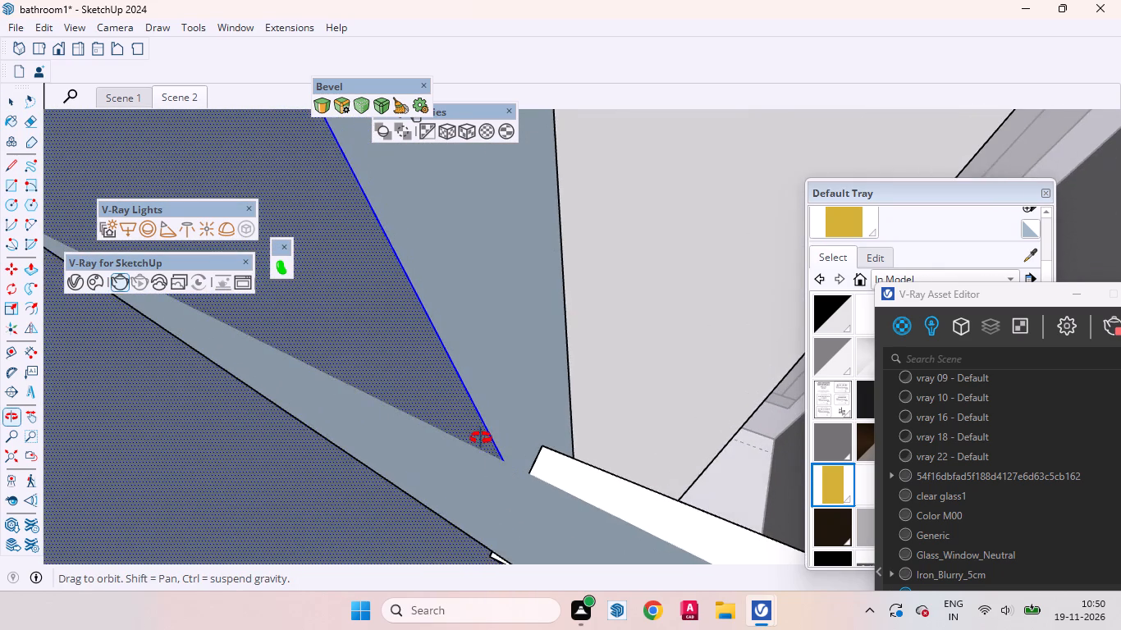
middle_drag(481, 438, 476, 436)
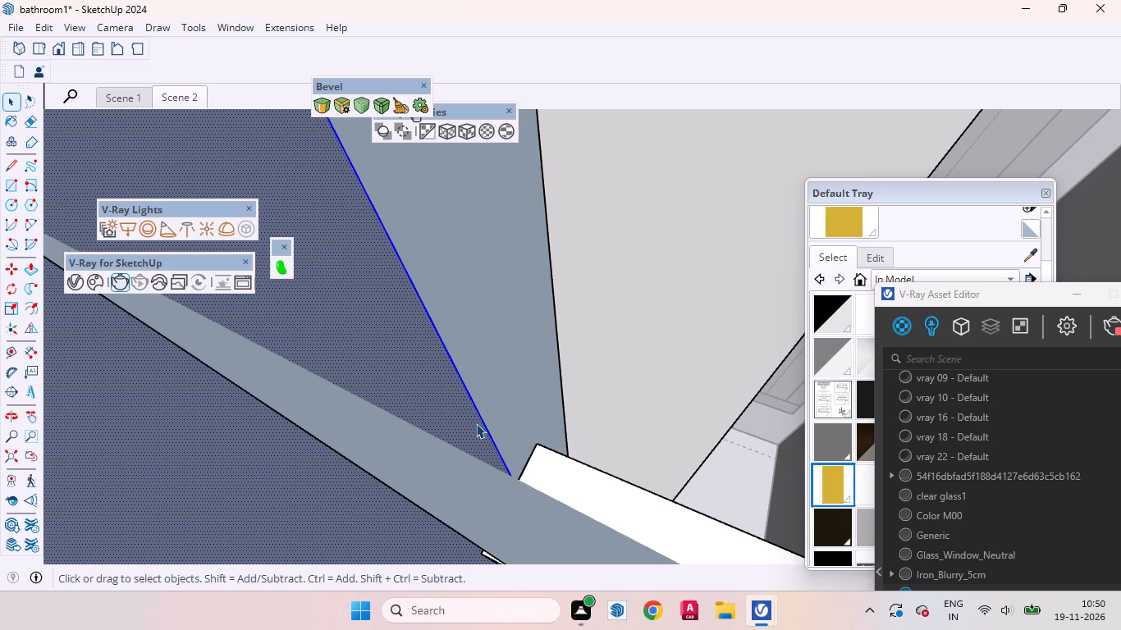
scroll(466, 441, down, 7)
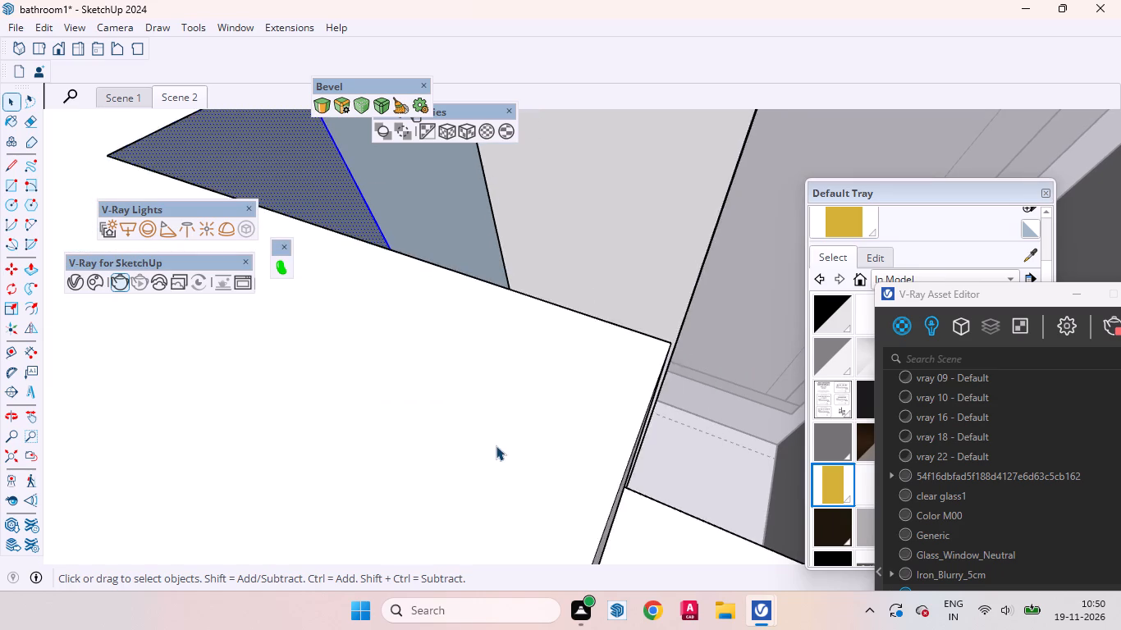
scroll(496, 445, down, 20)
scroll(496, 445, down, 13)
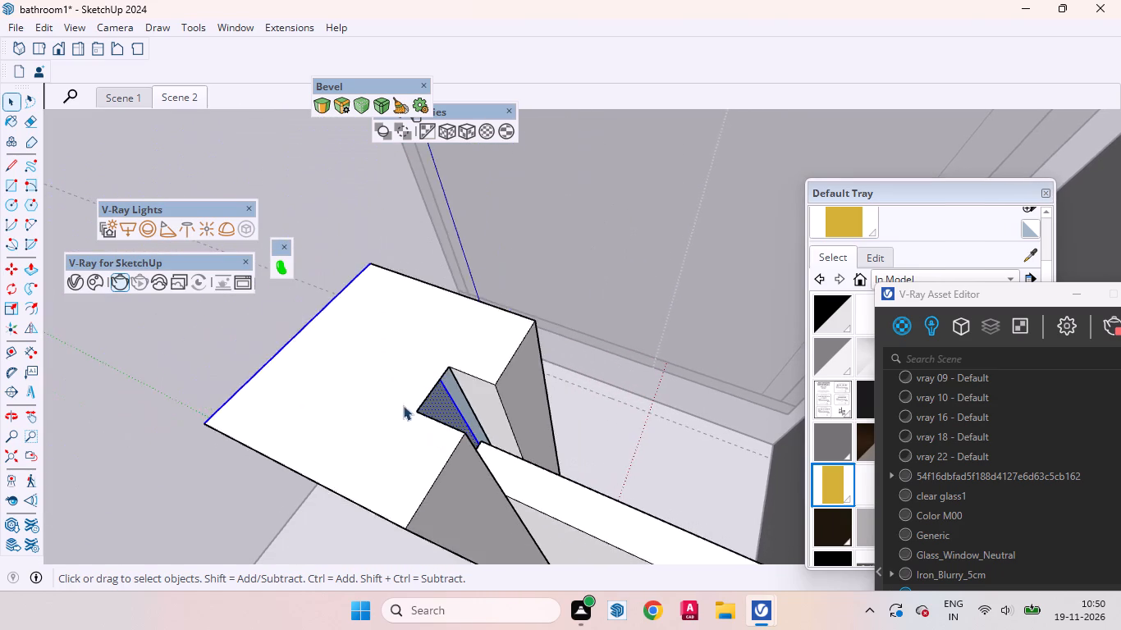
Leave the free-end post's group and examine how the wall-side post's groove meets the panel's end.
scroll(402, 405, down, 20)
scroll(402, 405, down, 9)
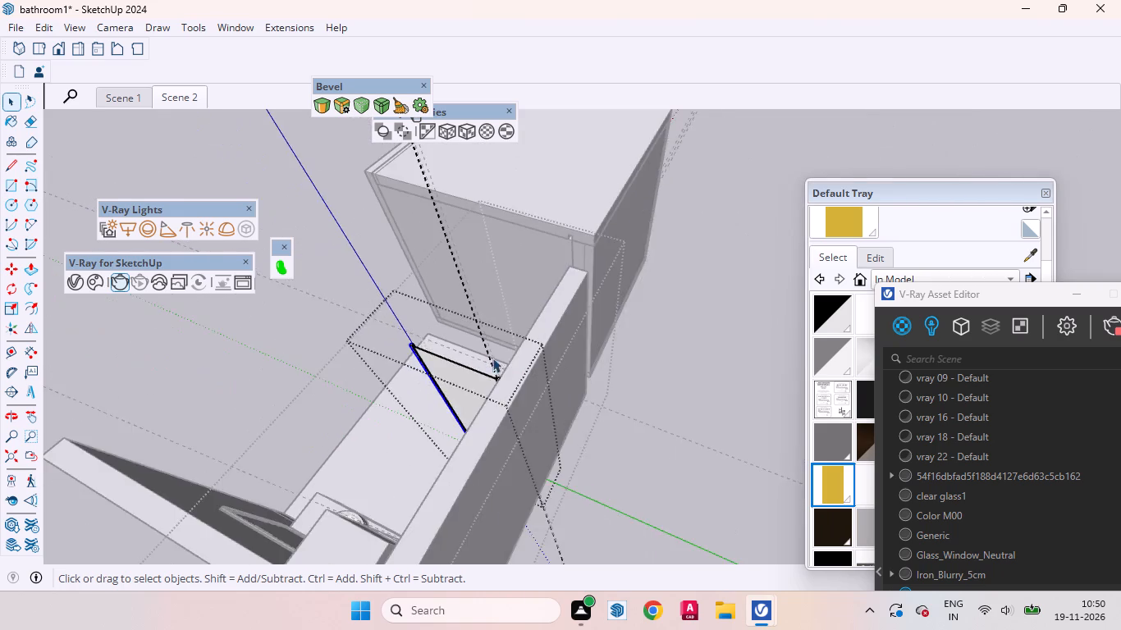
scroll(496, 358, up, 9)
scroll(503, 334, down, 7)
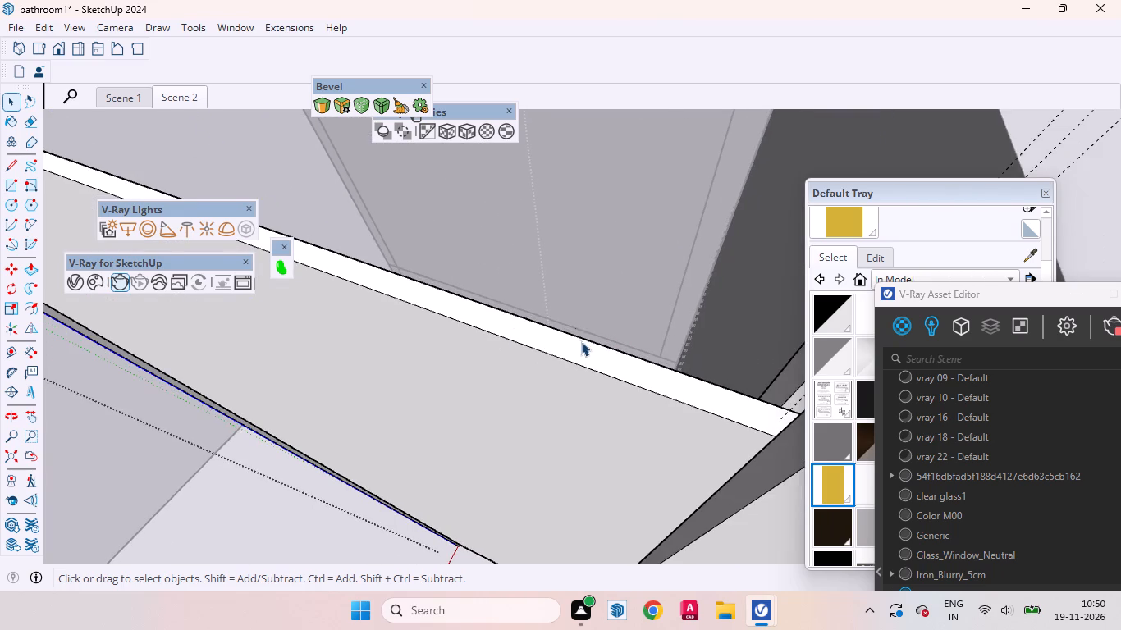
scroll(561, 341, down, 5)
middle_drag(725, 379, 967, 415)
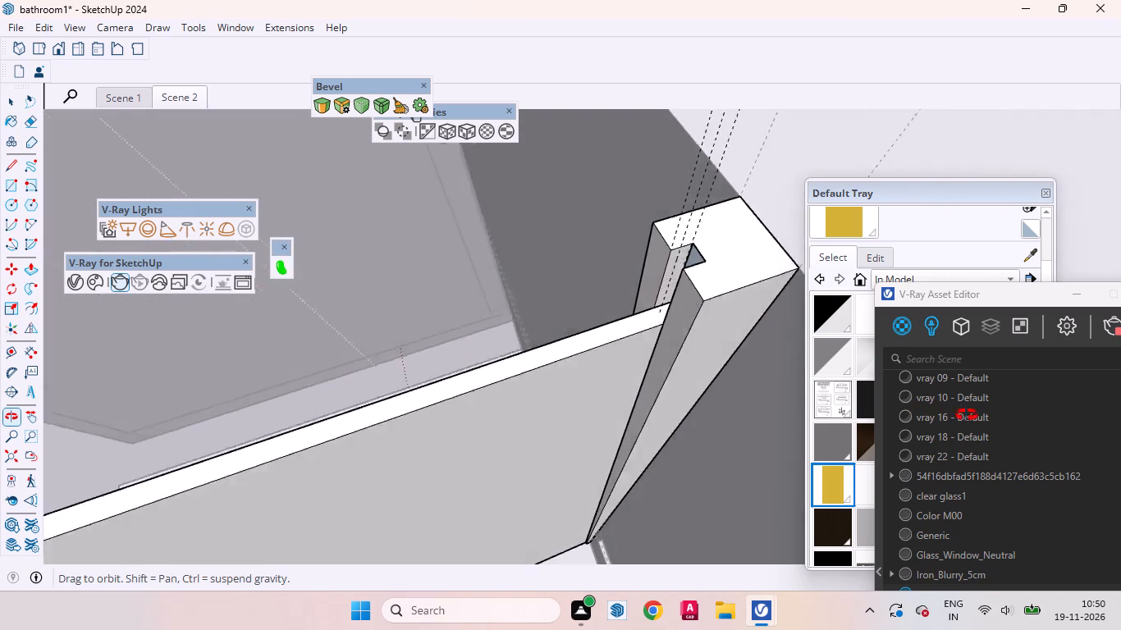
middle_drag(967, 415, 1113, 436)
scroll(694, 246, up, 14)
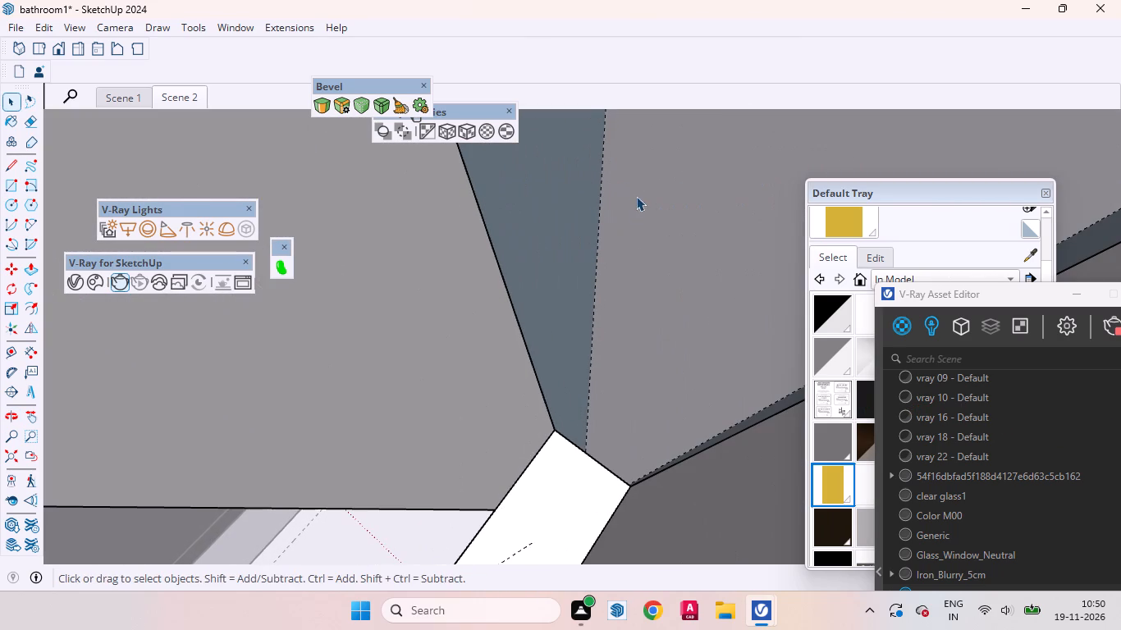
click(662, 272)
middle_drag(663, 290, 716, 138)
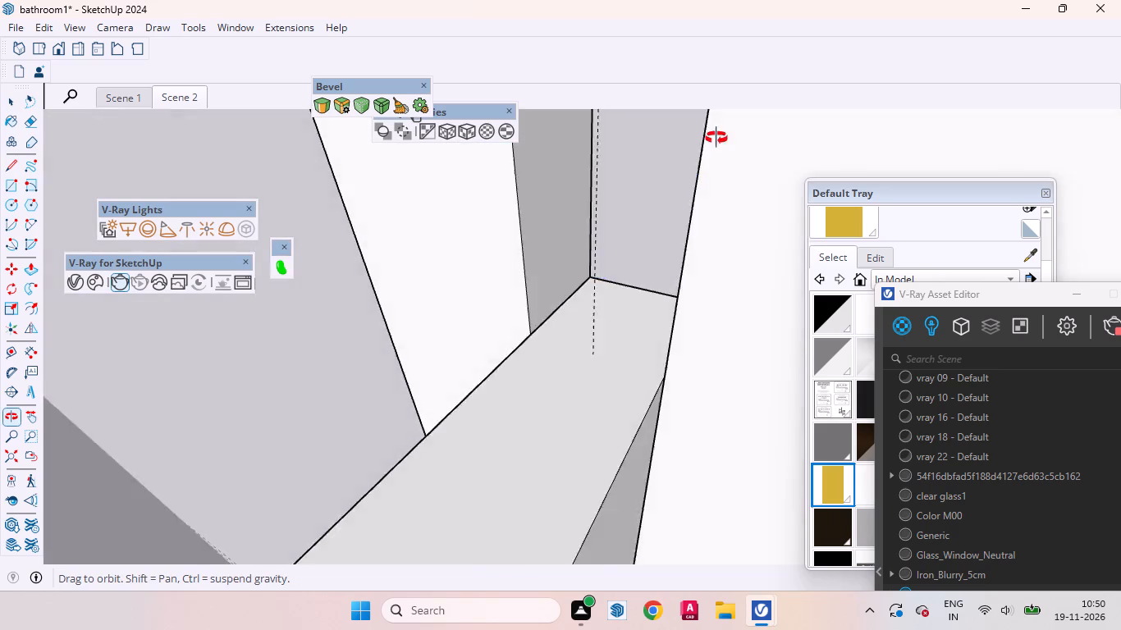
middle_drag(716, 138, 661, 218)
scroll(662, 228, down, 13)
scroll(649, 245, up, 1)
scroll(649, 246, down, 3)
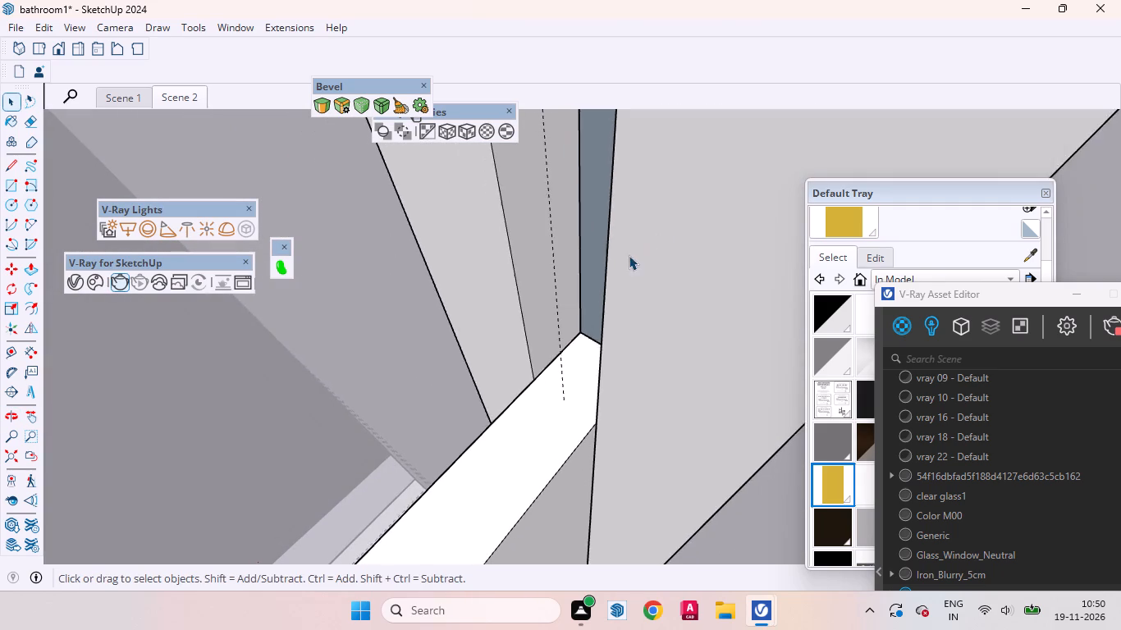
scroll(629, 255, down, 15)
click(728, 165)
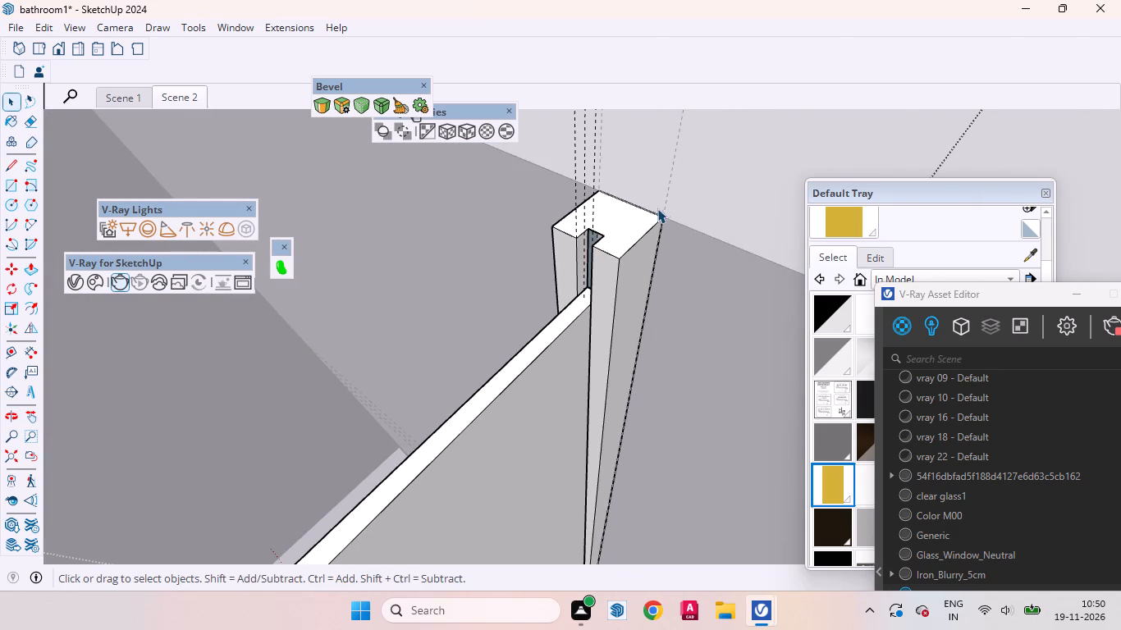
scroll(657, 208, down, 20)
scroll(657, 208, down, 8)
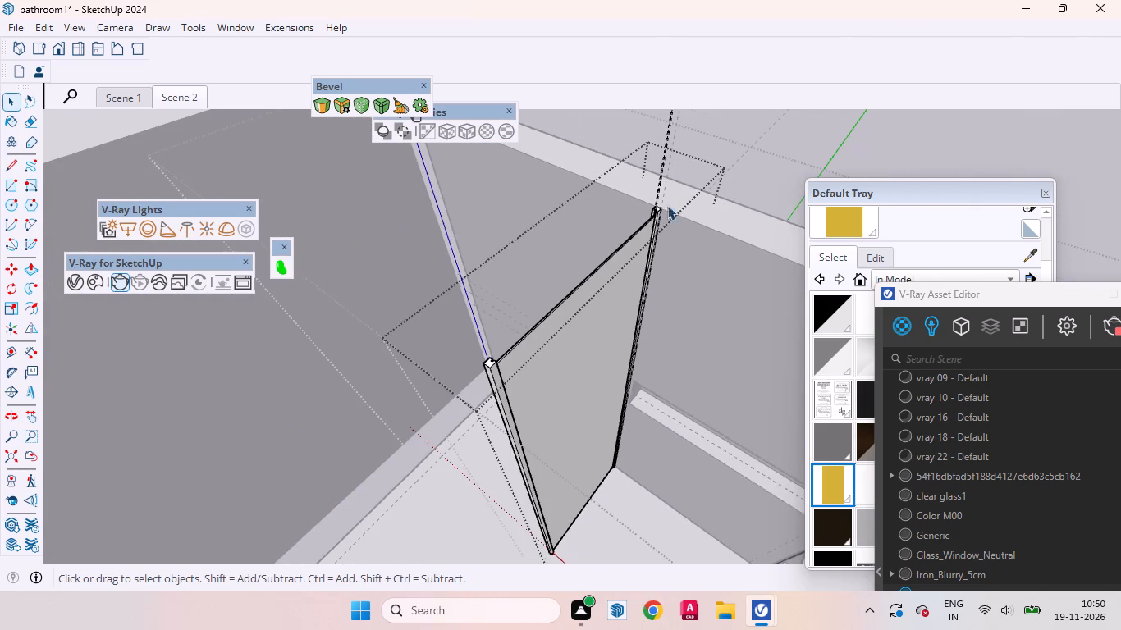
click(750, 160)
Examine the partition in the room and inspect the free-end post's groove above the panel's top edge.
middle_drag(638, 231, 654, 112)
scroll(663, 132, down, 7)
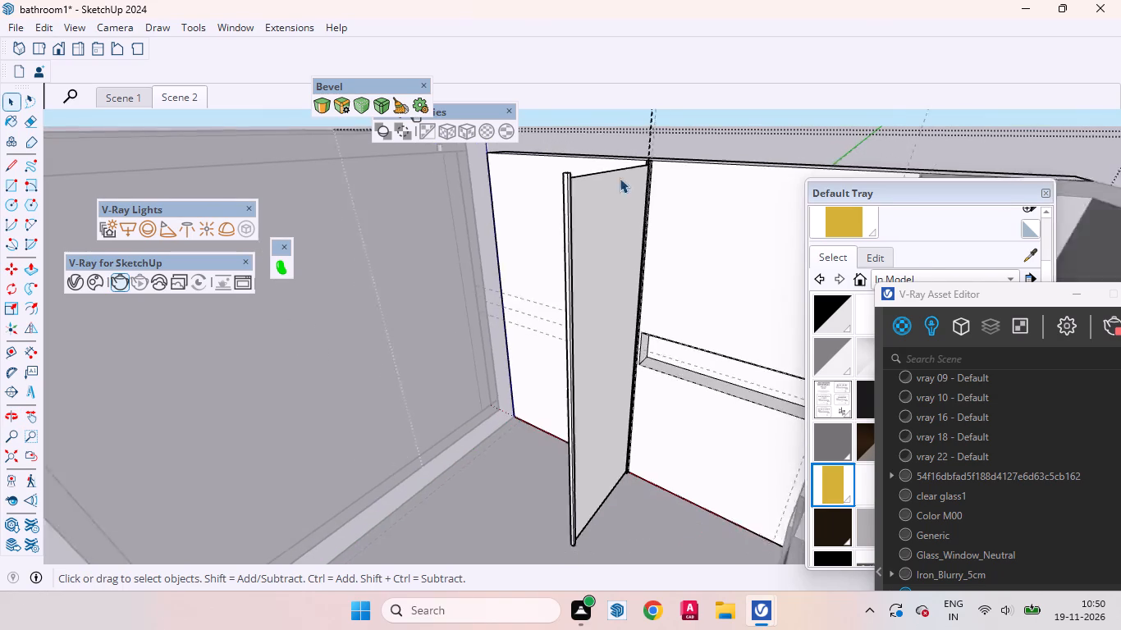
scroll(620, 178, down, 1)
scroll(574, 182, up, 4)
middle_drag(624, 160, 317, 287)
scroll(351, 255, up, 3)
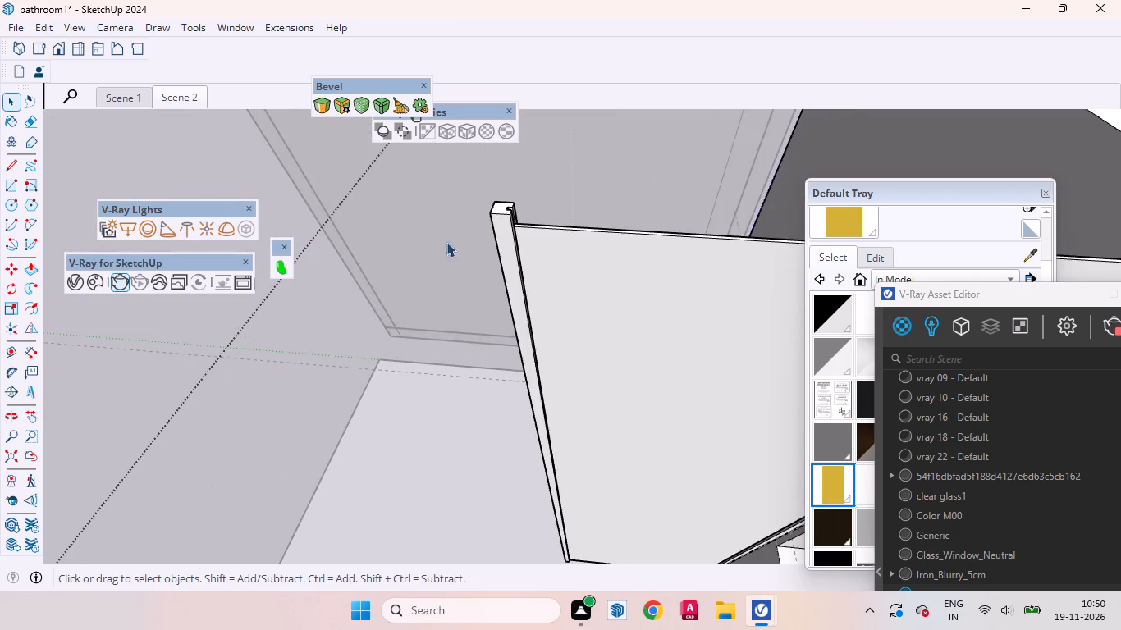
scroll(465, 243, up, 3)
scroll(480, 260, down, 3)
scroll(513, 258, up, 3)
middle_drag(532, 248, 466, 274)
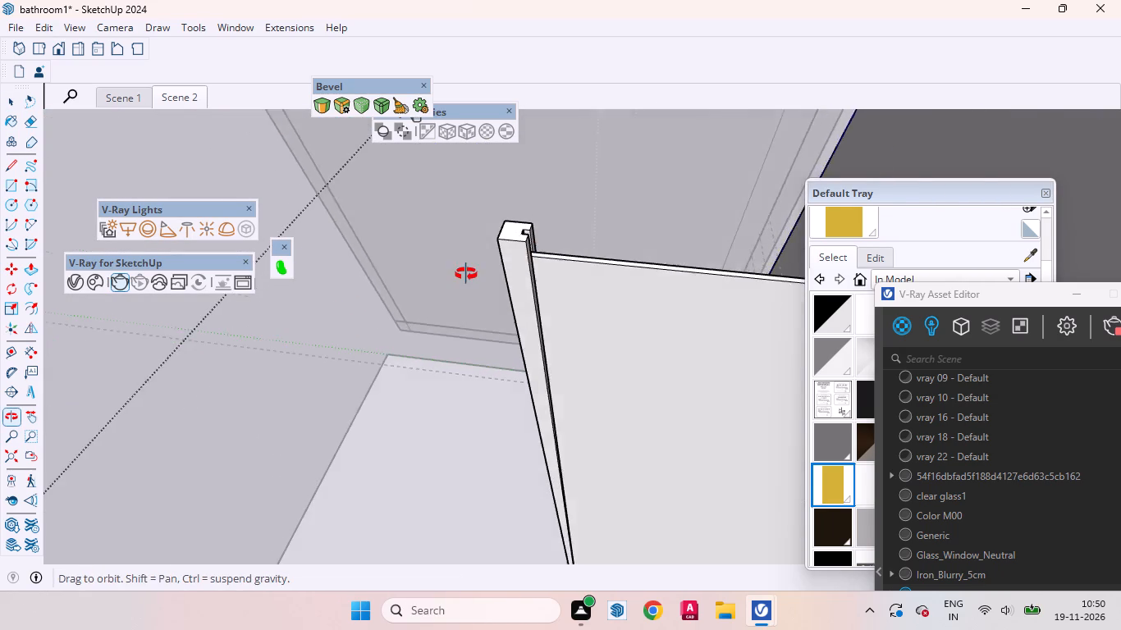
middle_drag(466, 274, 432, 282)
scroll(585, 240, up, 3)
scroll(534, 253, down, 3)
scroll(419, 276, up, 1)
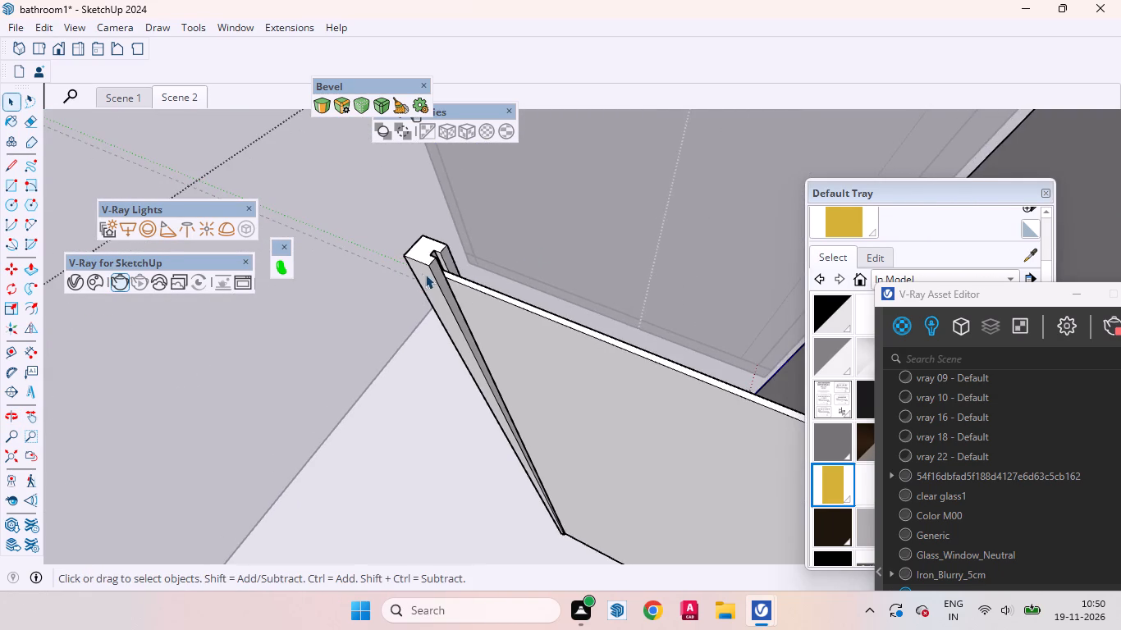
middle_drag(423, 269, 387, 253)
scroll(429, 253, up, 3)
middle_drag(429, 258, 386, 230)
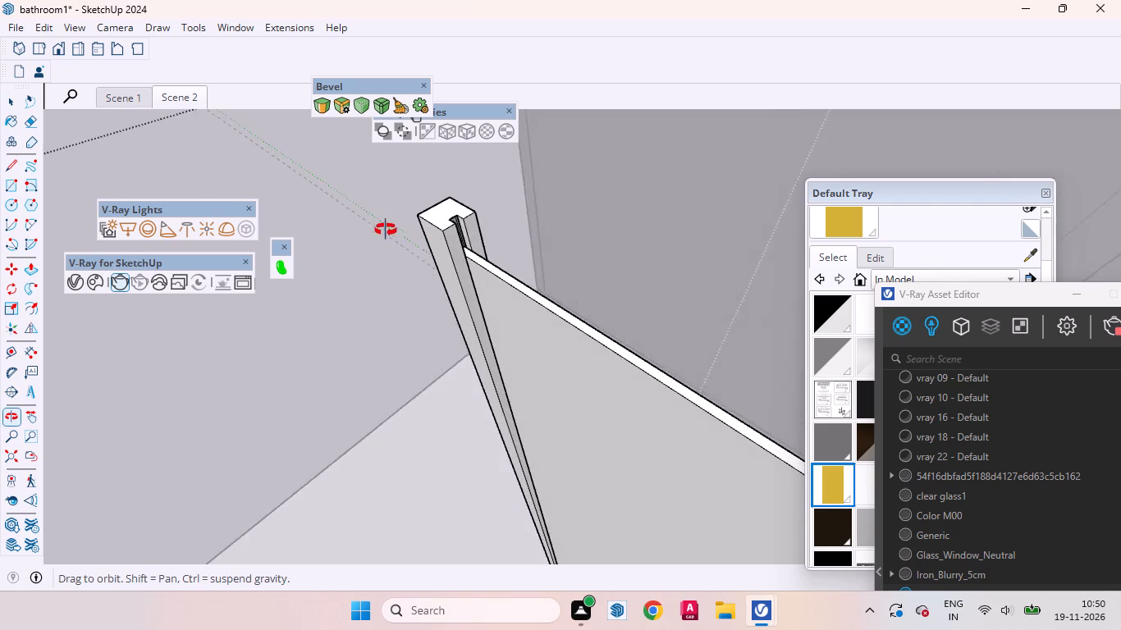
middle_drag(386, 230, 286, 198)
scroll(435, 190, up, 10)
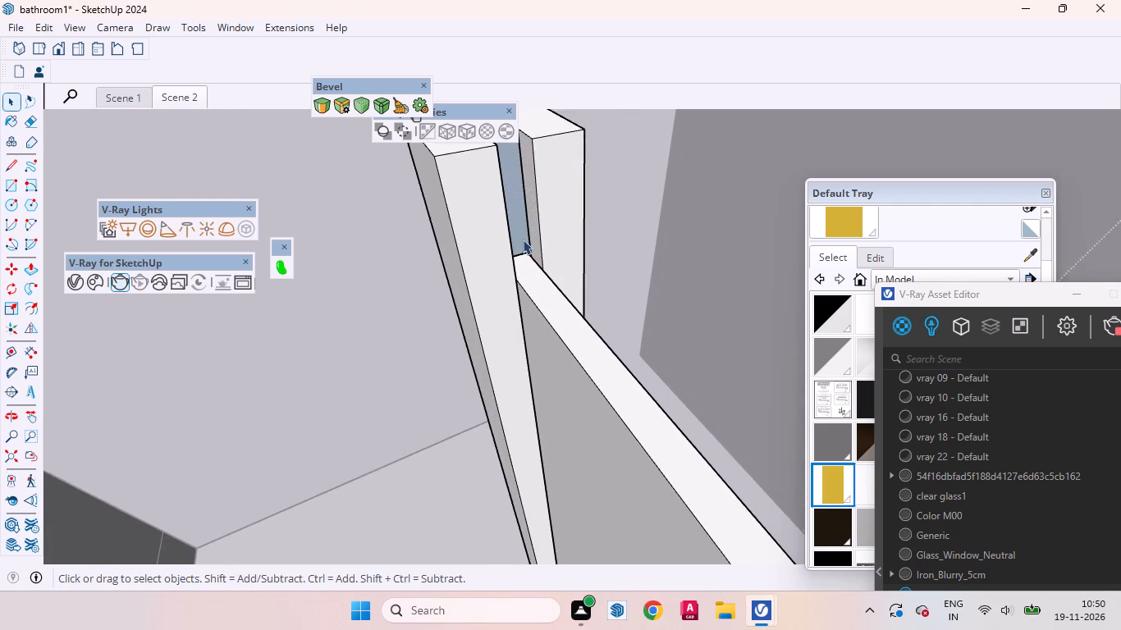
scroll(523, 240, up, 2)
middle_drag(487, 249, 386, 174)
Open the free-end post's group and draw lines across its grooved side, level with the panel's top edge.
click(507, 217)
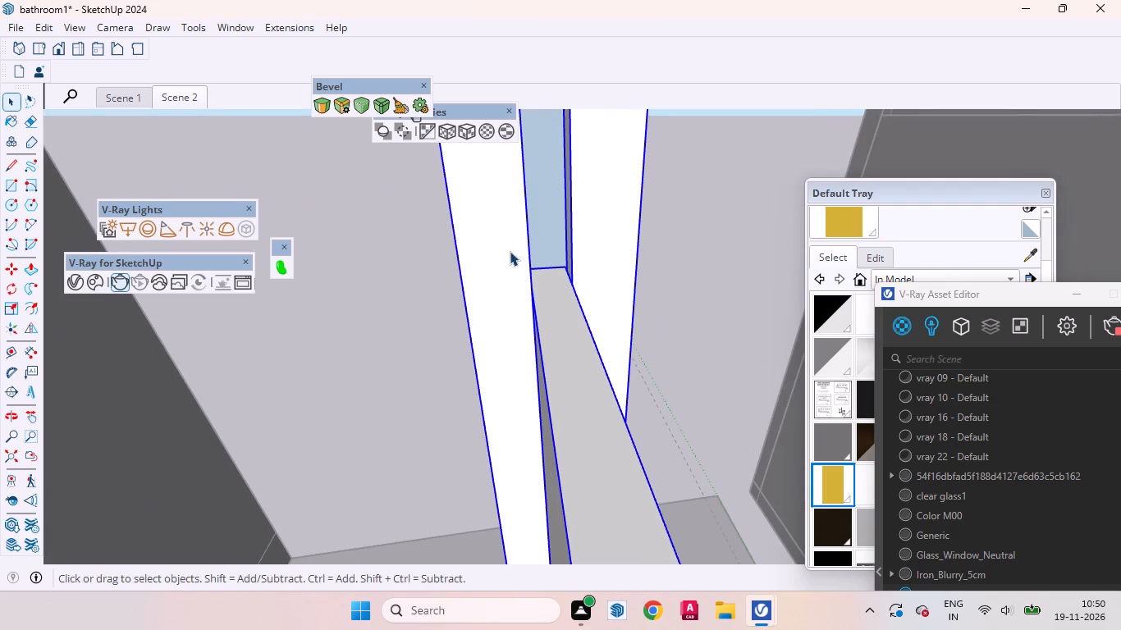
triple_click(503, 265)
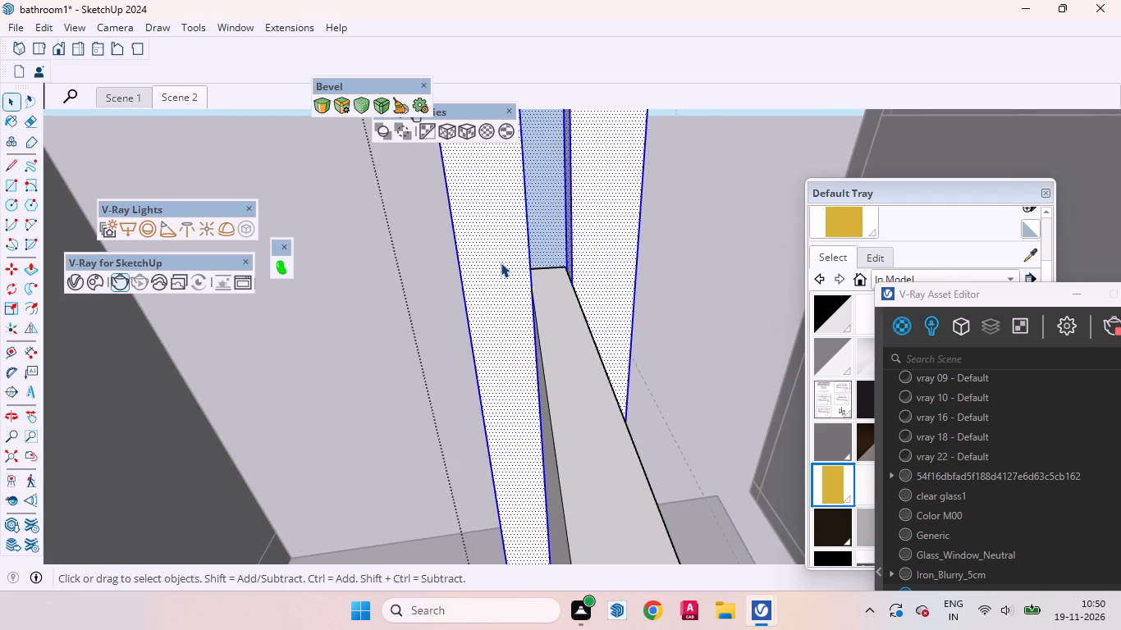
key(l)
scroll(544, 262, up, 3)
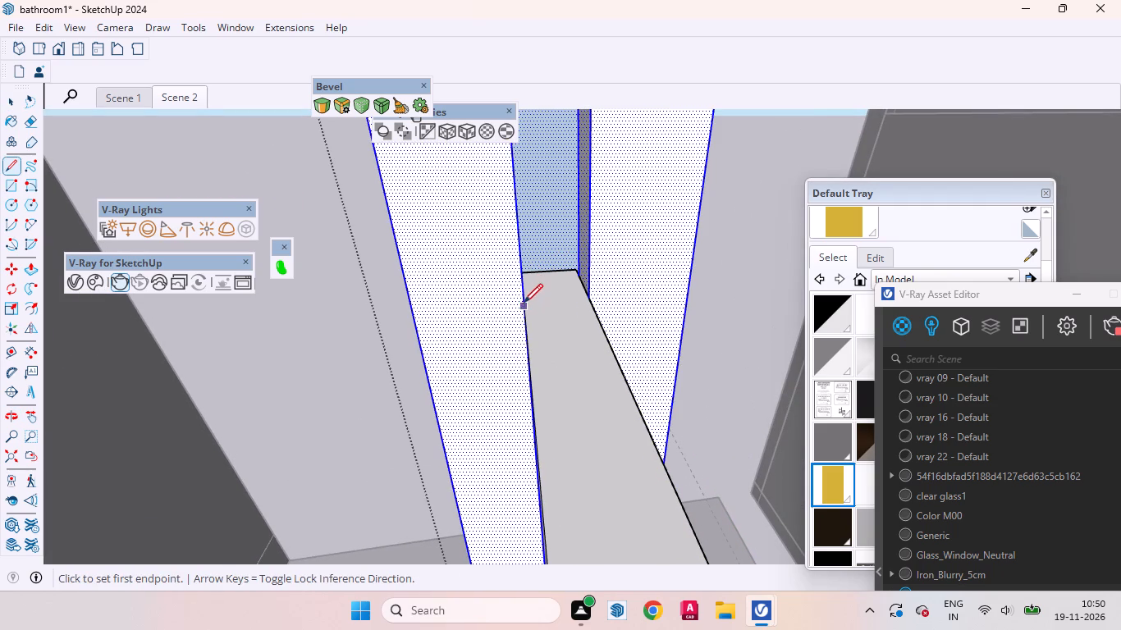
click(524, 303)
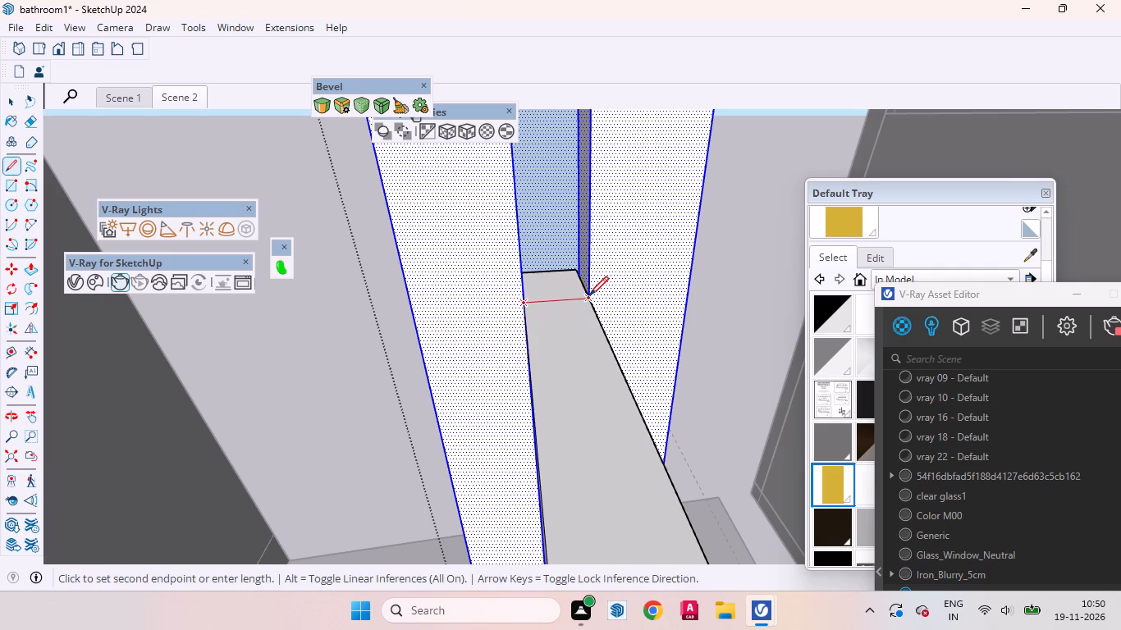
click(589, 295)
click(684, 293)
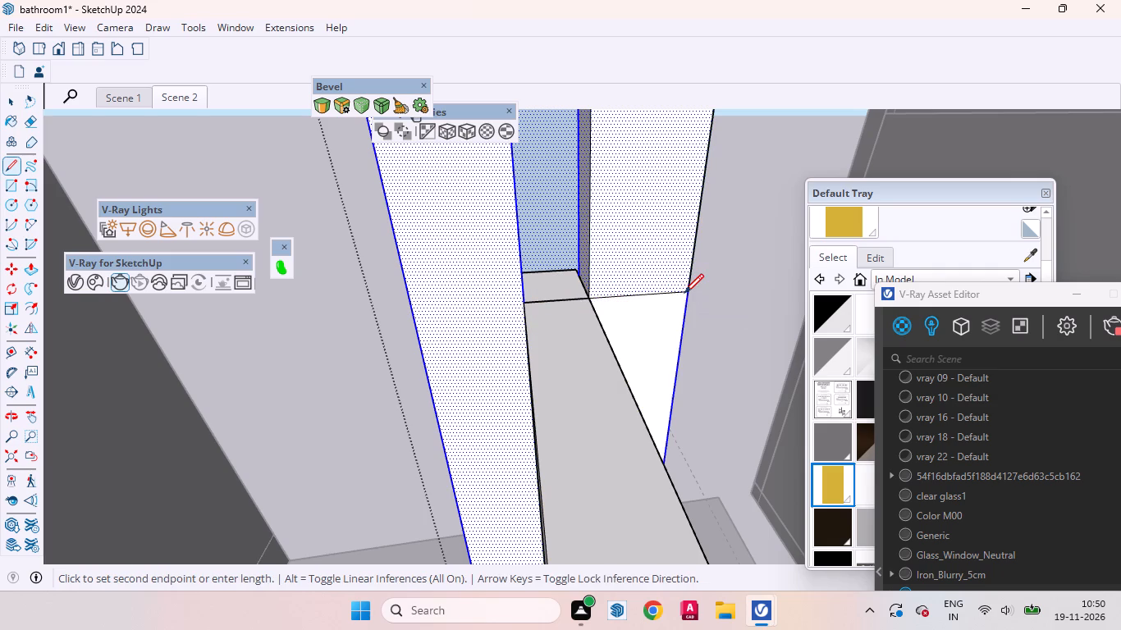
click(521, 304)
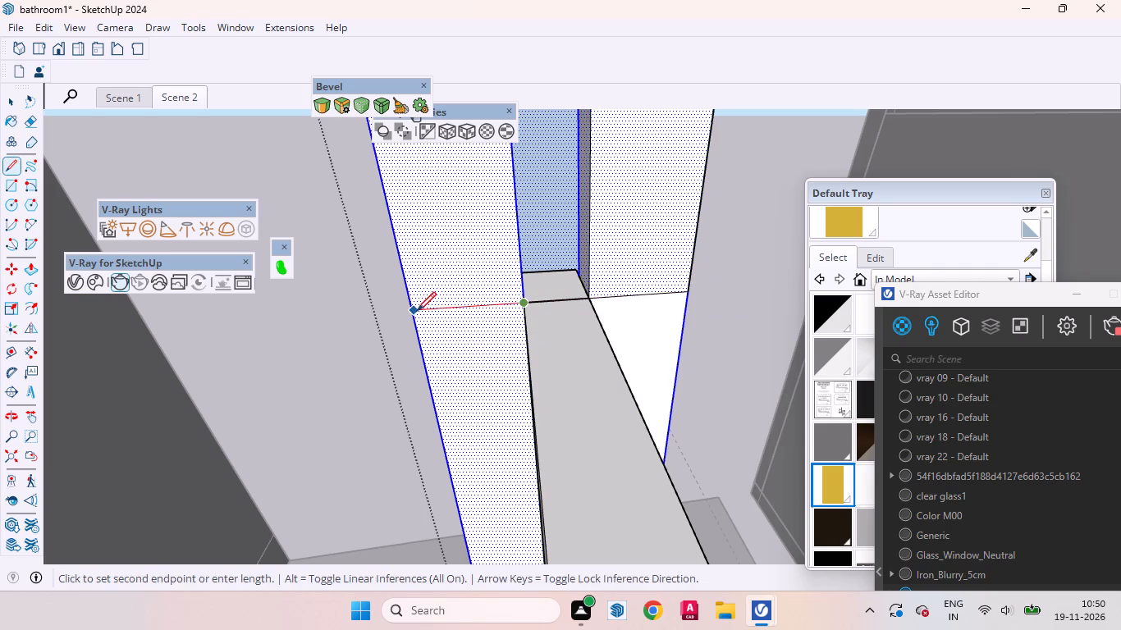
click(413, 312)
key(space)
Reverse the groove's inner back face above the panel in the free-end post.
click(487, 282)
scroll(524, 315, down, 3)
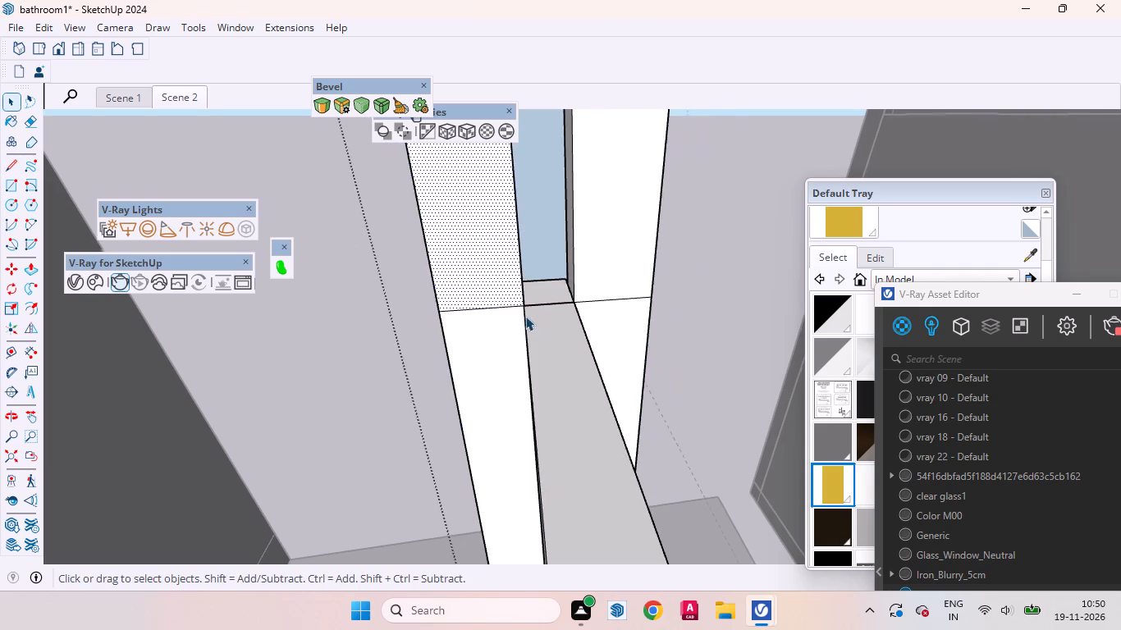
scroll(525, 316, down, 8)
scroll(541, 233, up, 3)
click(522, 231)
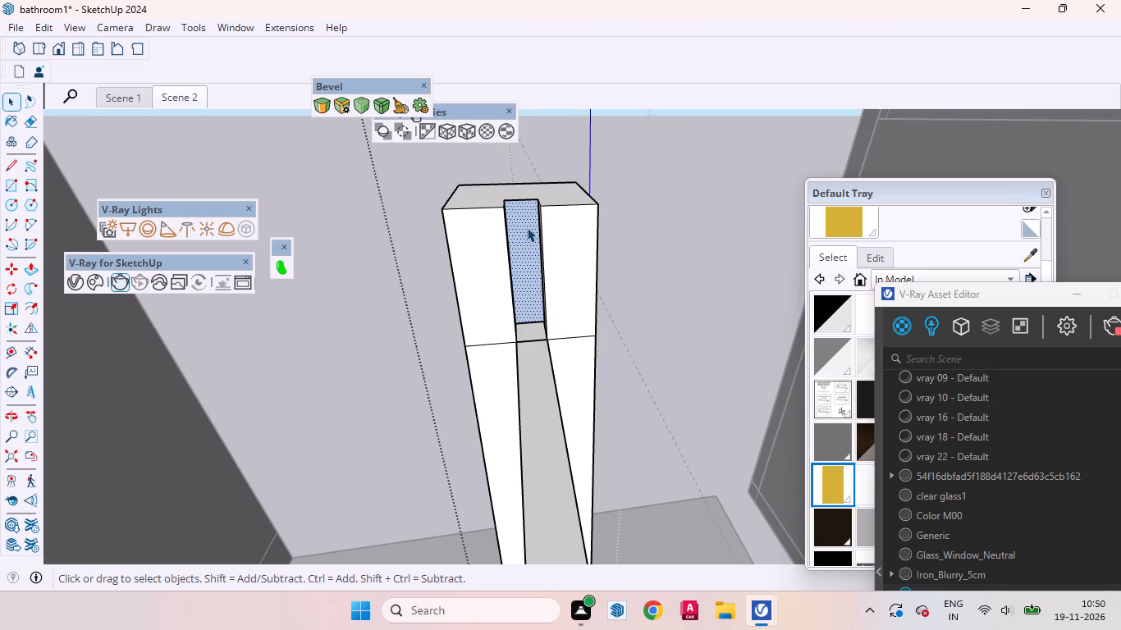
right_click(527, 227)
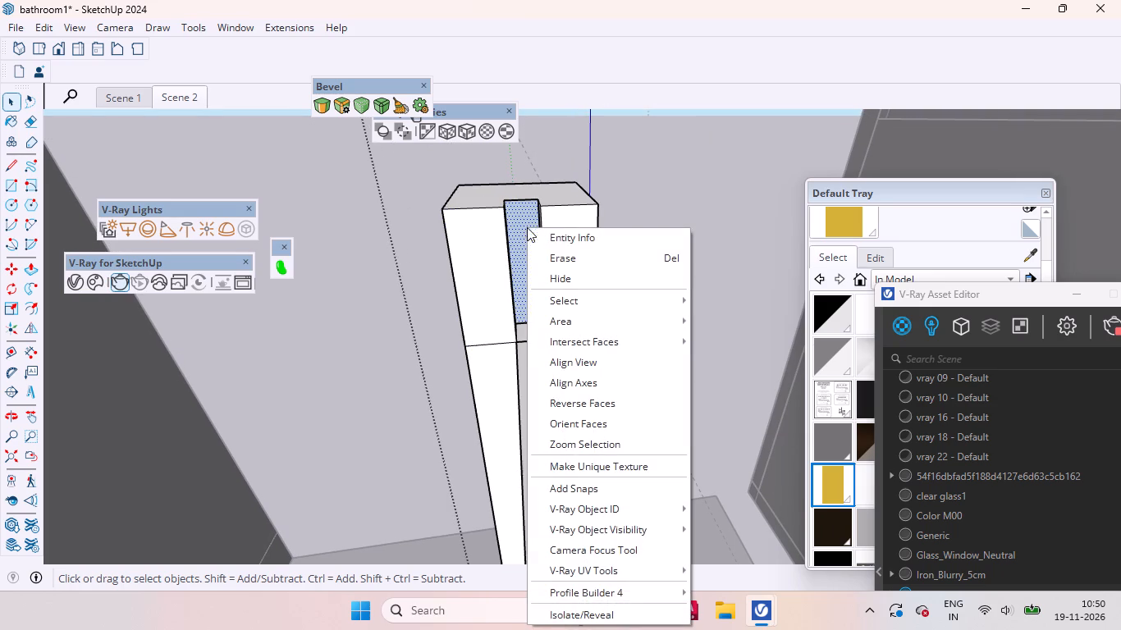
click(597, 406)
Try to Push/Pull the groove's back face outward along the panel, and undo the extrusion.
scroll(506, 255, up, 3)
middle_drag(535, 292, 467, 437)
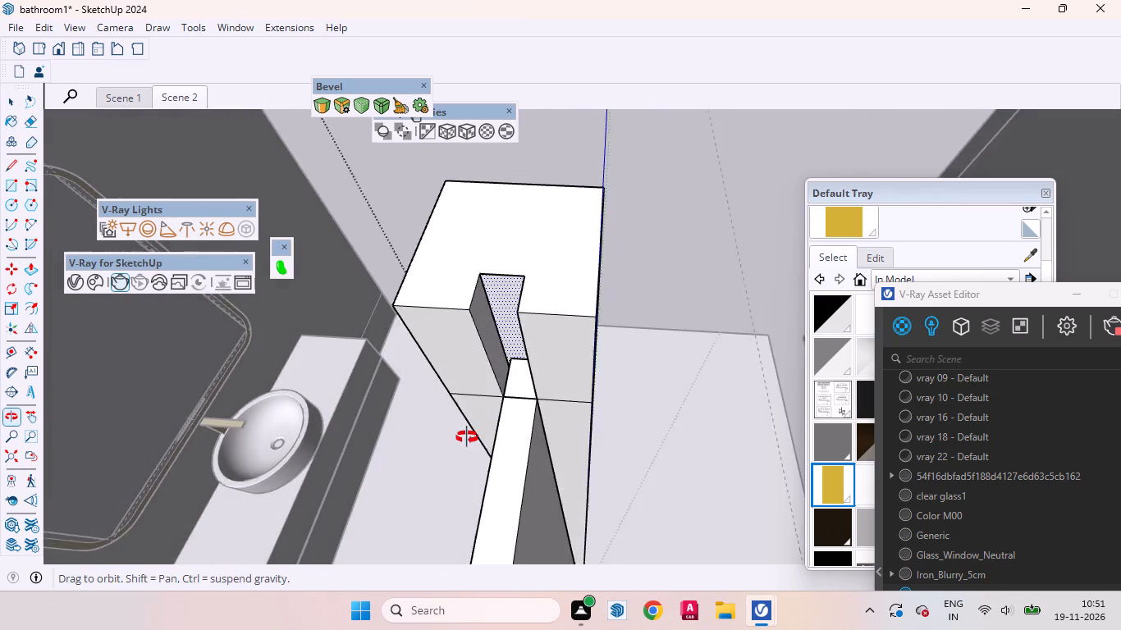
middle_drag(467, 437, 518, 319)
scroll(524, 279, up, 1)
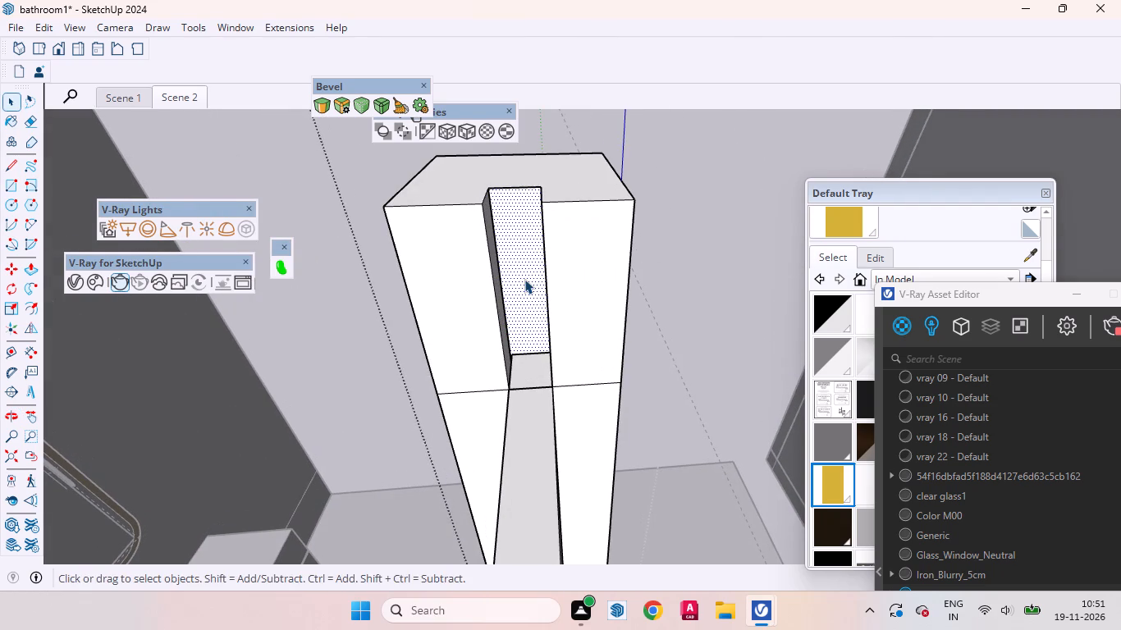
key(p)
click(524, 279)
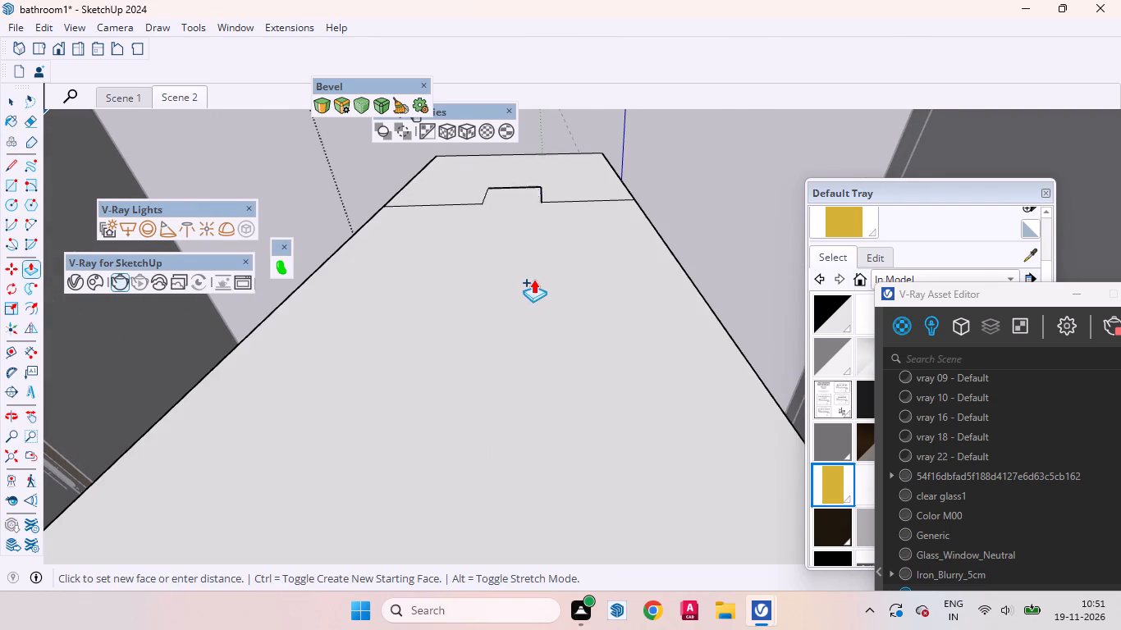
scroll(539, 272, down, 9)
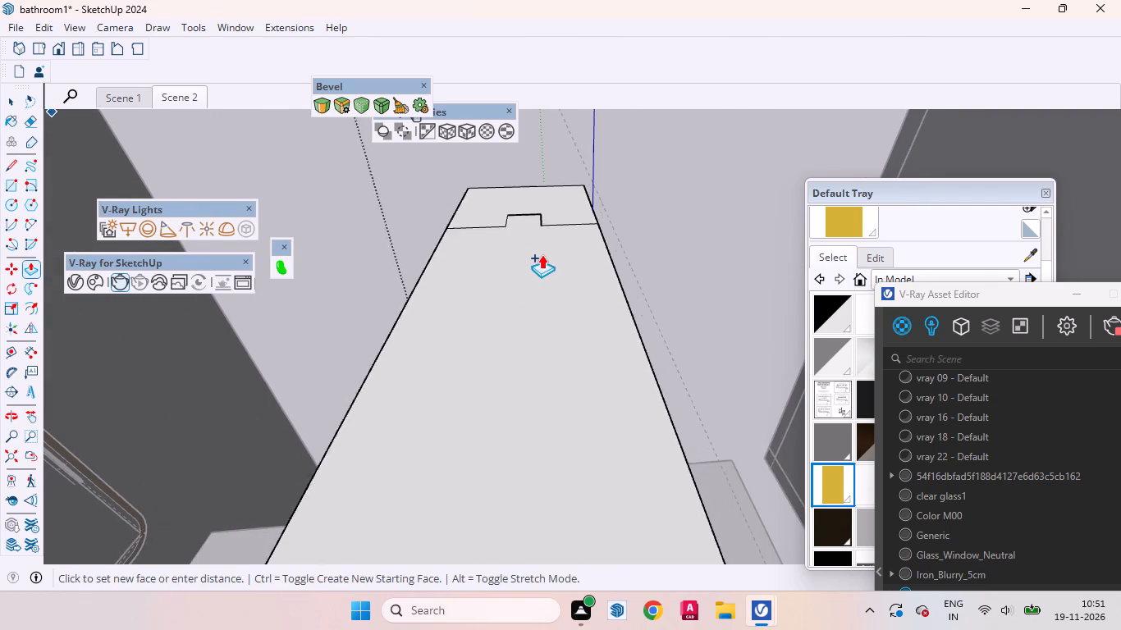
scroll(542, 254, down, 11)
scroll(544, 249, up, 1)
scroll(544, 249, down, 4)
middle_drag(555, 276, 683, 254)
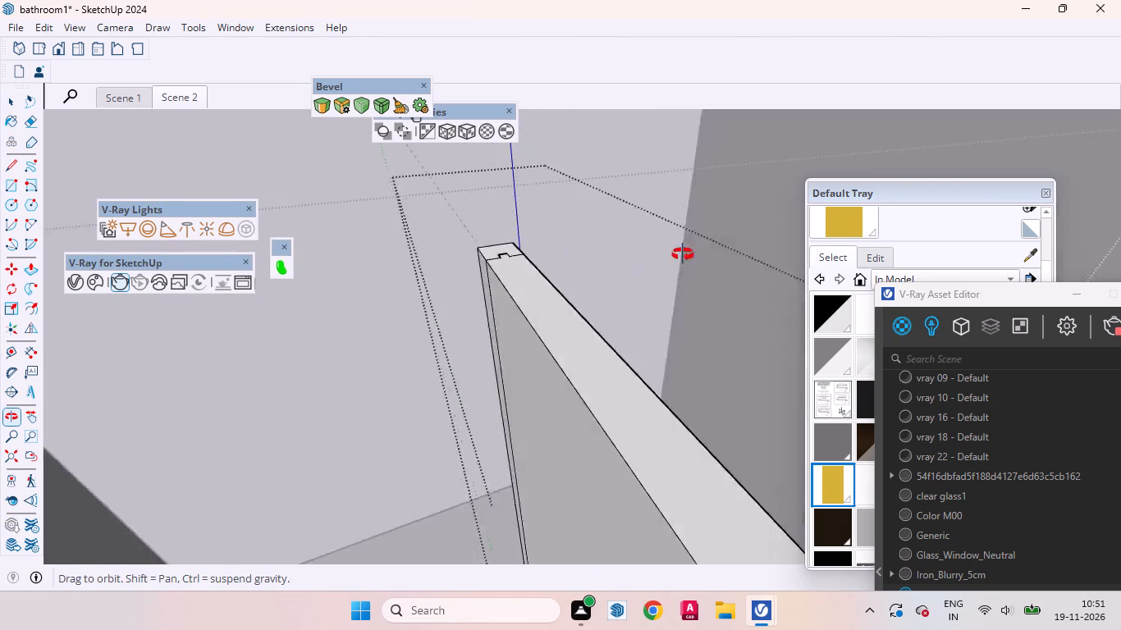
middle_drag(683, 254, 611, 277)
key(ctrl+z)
Push/Pull the groove's back face toward the post's grooved front side to try filling the gap above the panel.
scroll(524, 269, up, 6)
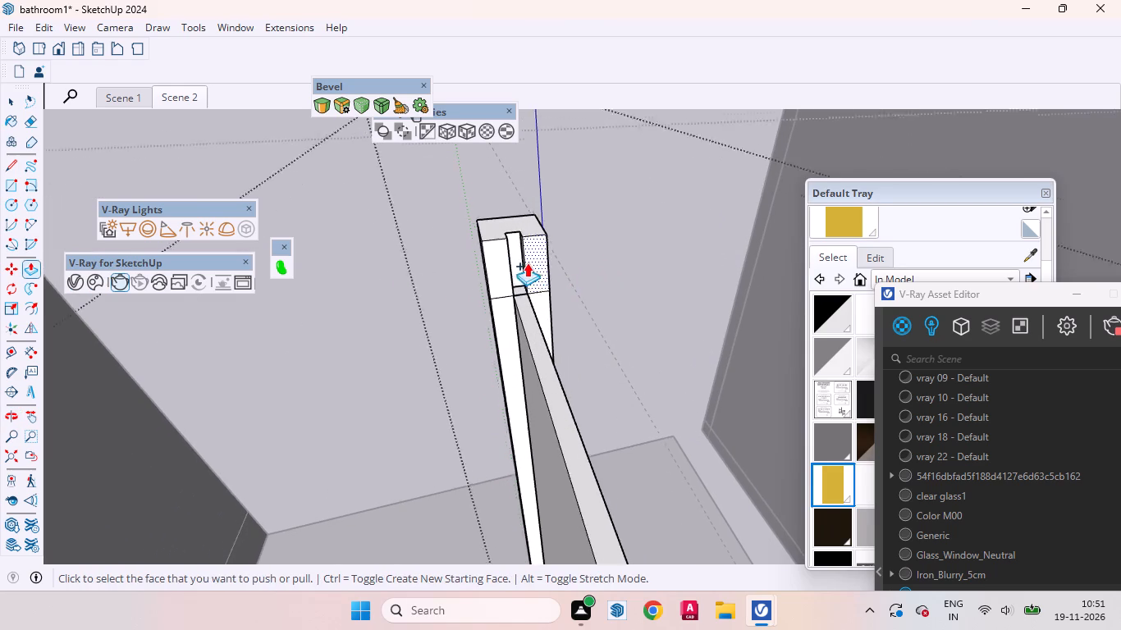
scroll(527, 262, up, 5)
click(516, 260)
click(545, 243)
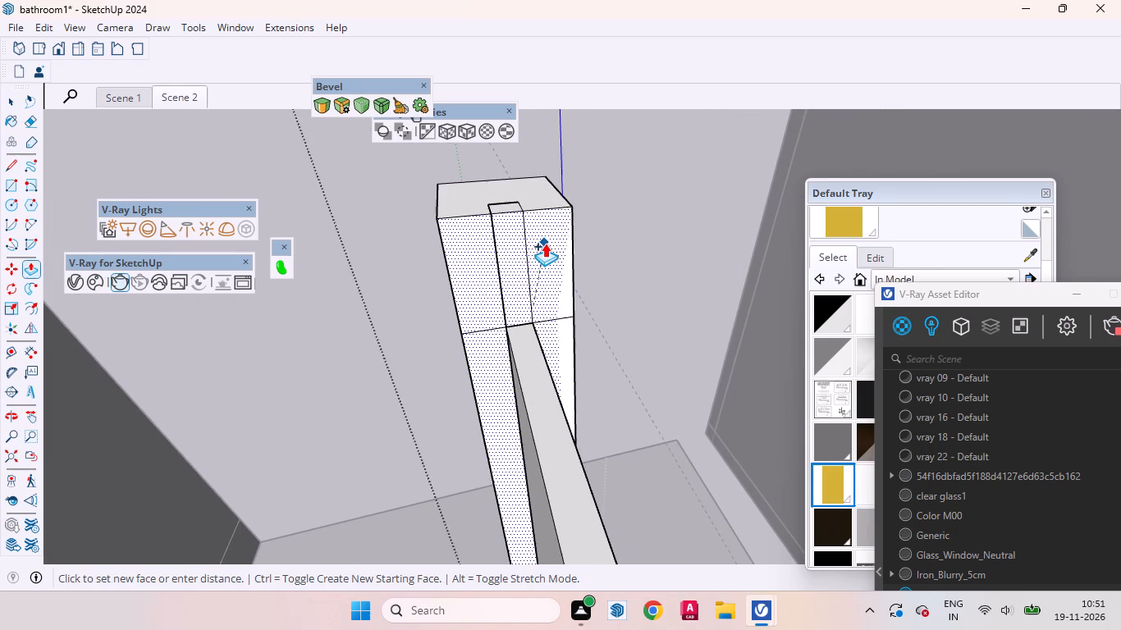
click(530, 313)
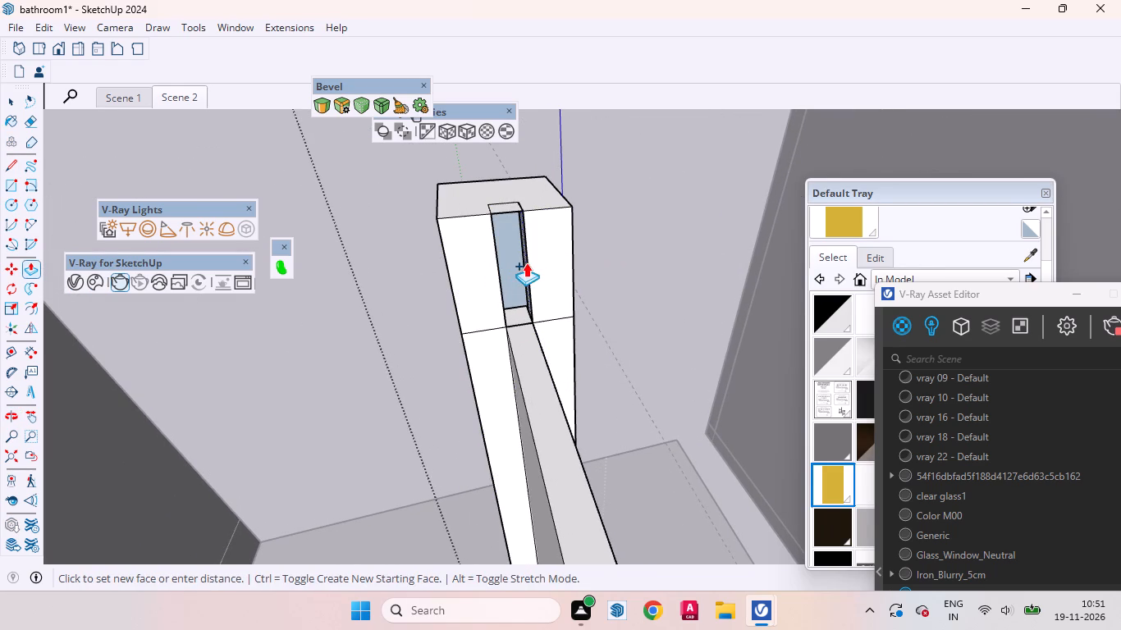
key(space)
Select the groove's inner face above the panel and examine where it meets the panel's top and the drawn lines.
scroll(514, 258, up, 4)
click(509, 255)
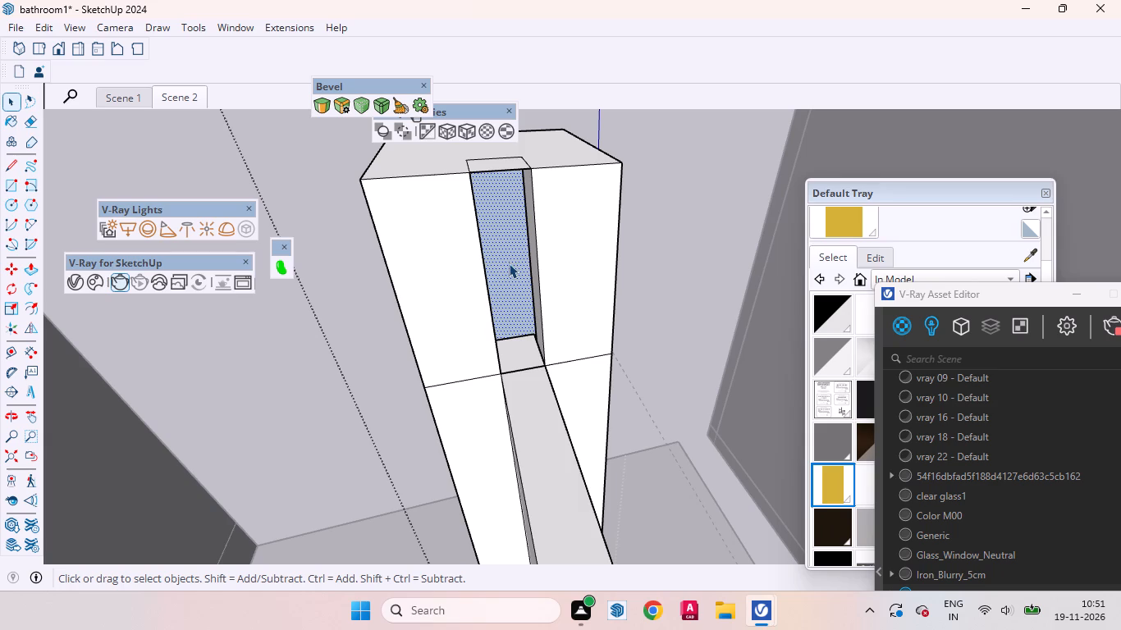
middle_drag(519, 306, 533, 407)
scroll(516, 362, up, 7)
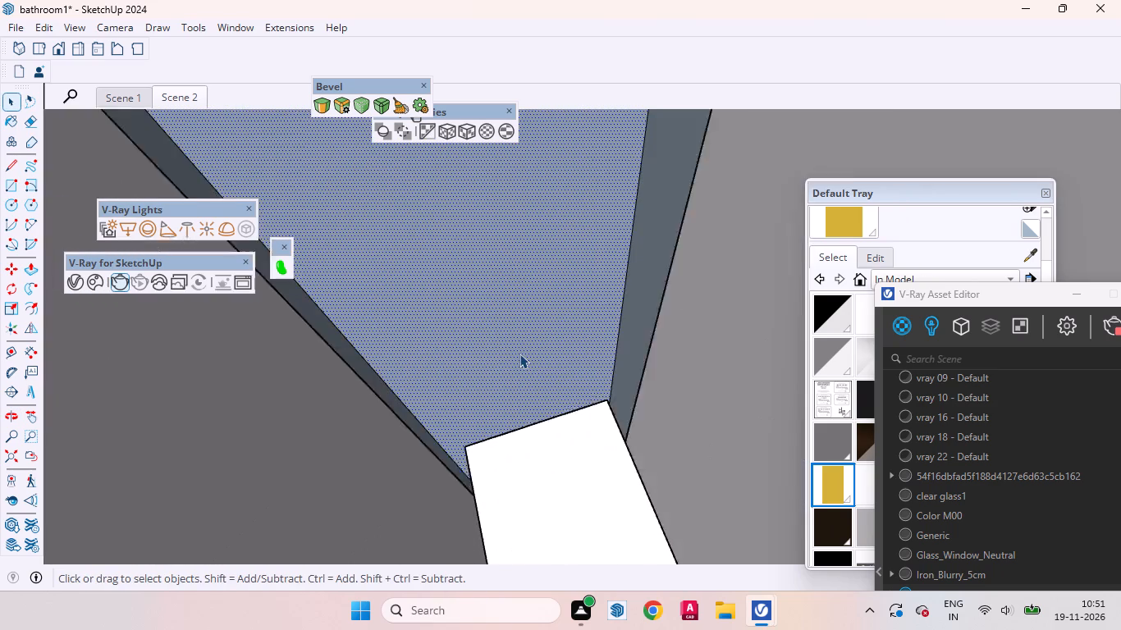
scroll(519, 354, up, 1)
middle_drag(510, 411, 445, 299)
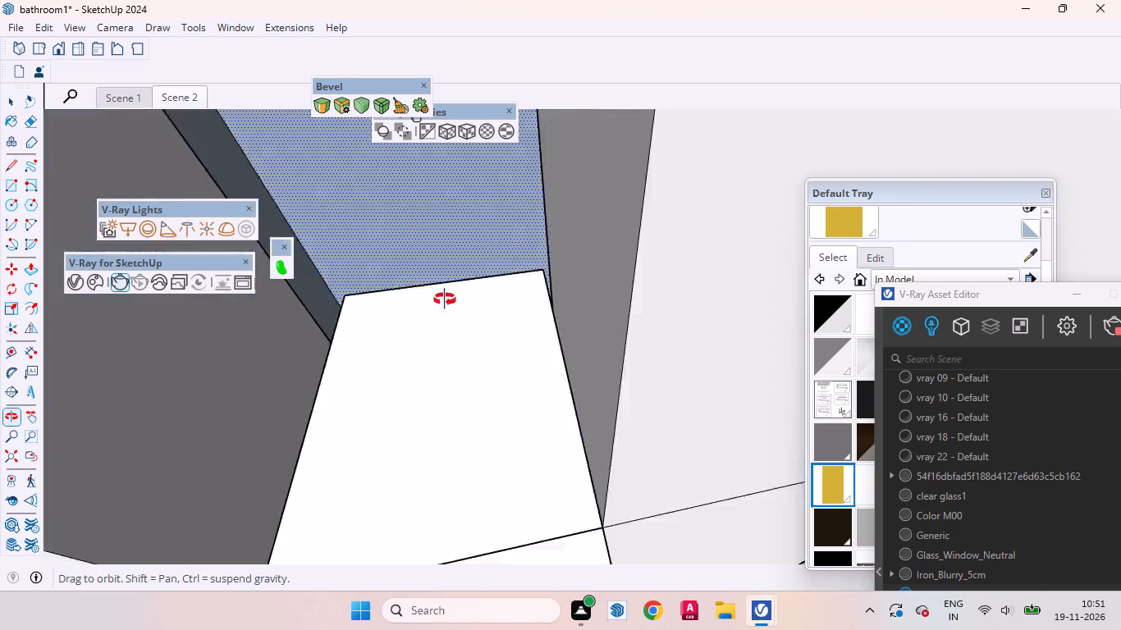
middle_drag(445, 299, 462, 340)
scroll(531, 369, down, 1)
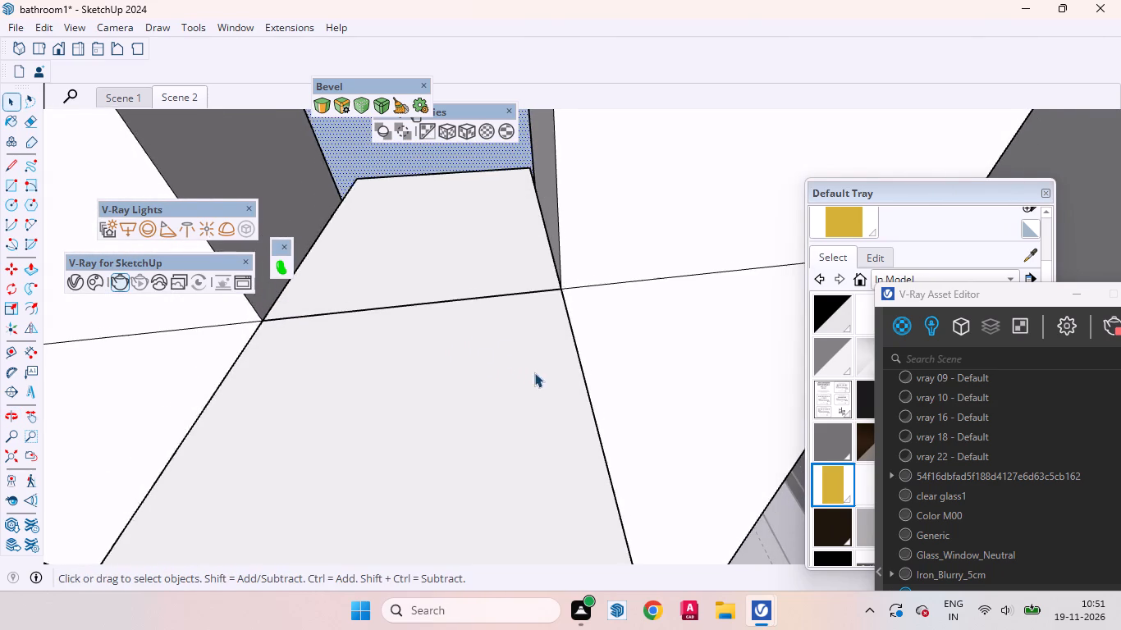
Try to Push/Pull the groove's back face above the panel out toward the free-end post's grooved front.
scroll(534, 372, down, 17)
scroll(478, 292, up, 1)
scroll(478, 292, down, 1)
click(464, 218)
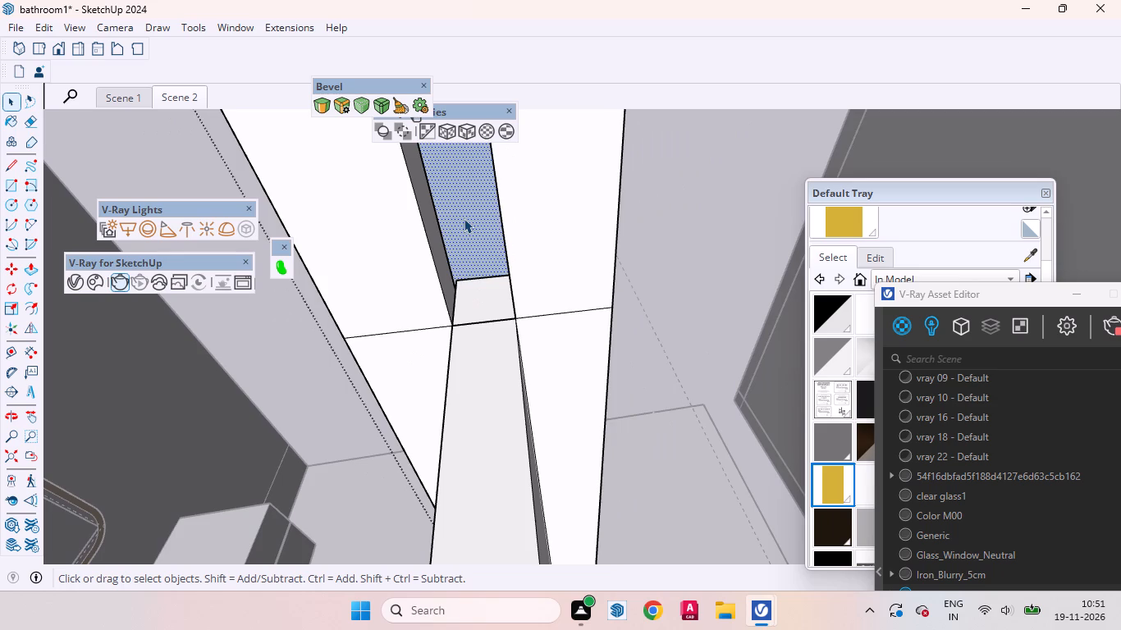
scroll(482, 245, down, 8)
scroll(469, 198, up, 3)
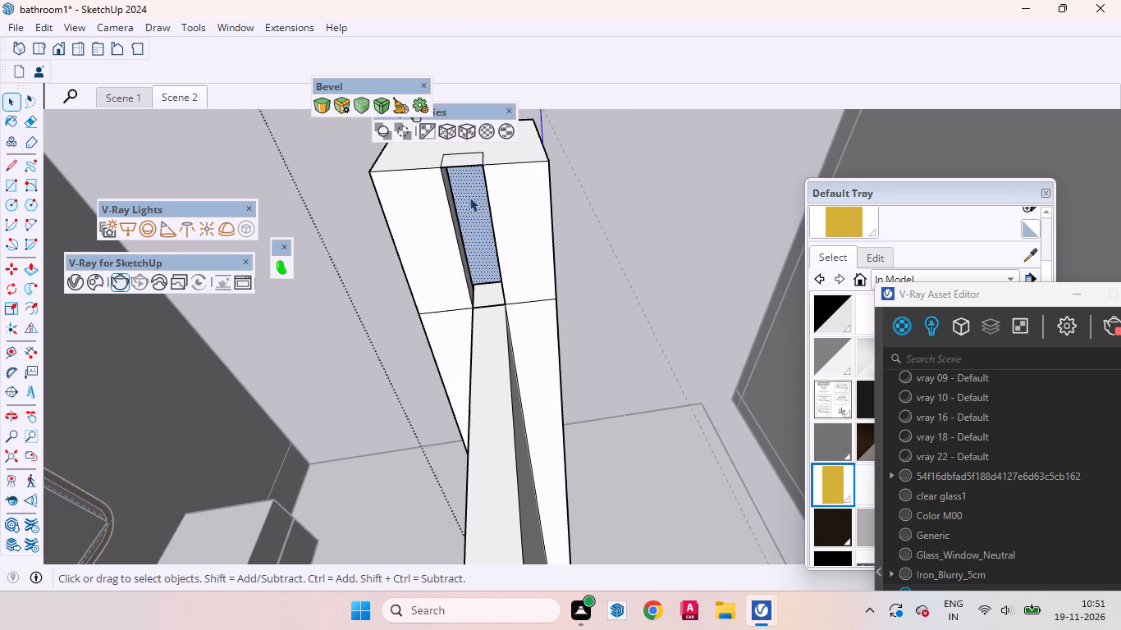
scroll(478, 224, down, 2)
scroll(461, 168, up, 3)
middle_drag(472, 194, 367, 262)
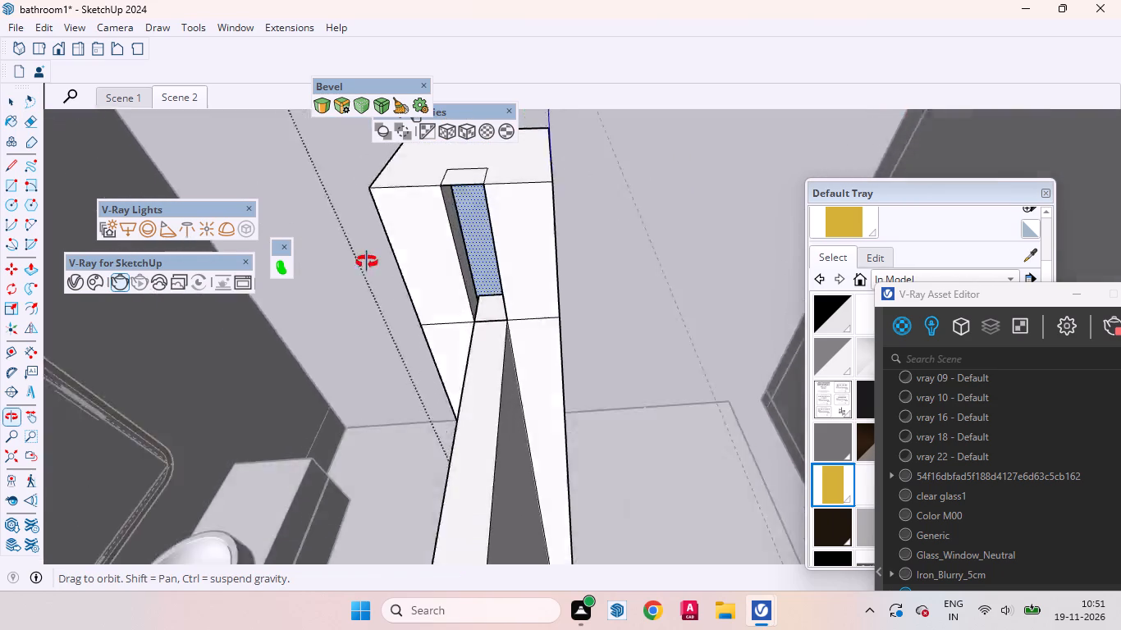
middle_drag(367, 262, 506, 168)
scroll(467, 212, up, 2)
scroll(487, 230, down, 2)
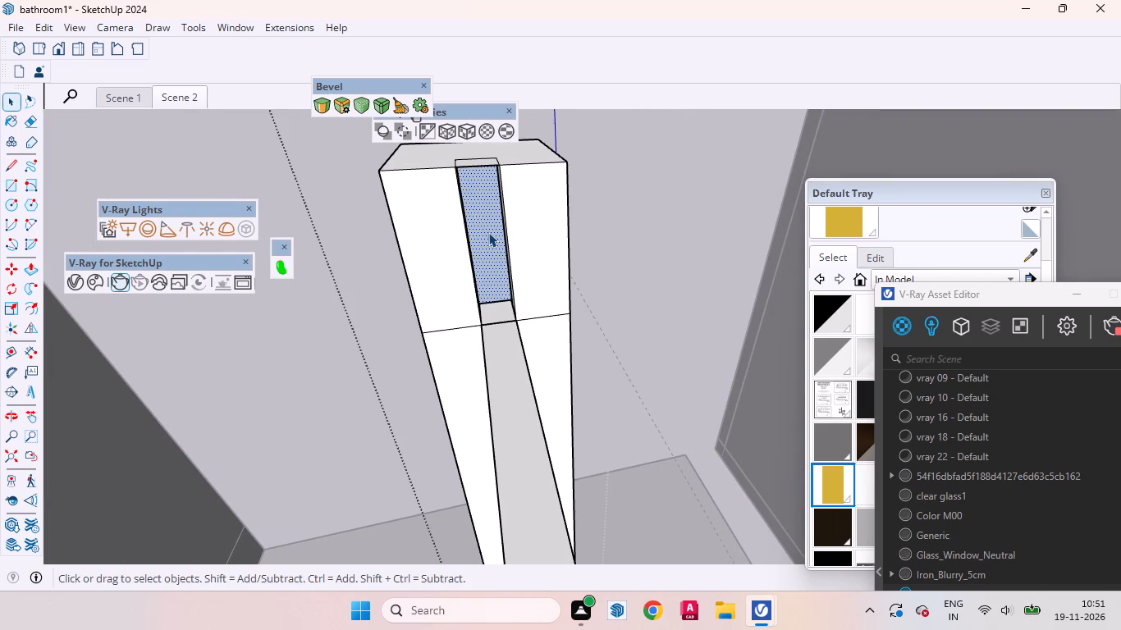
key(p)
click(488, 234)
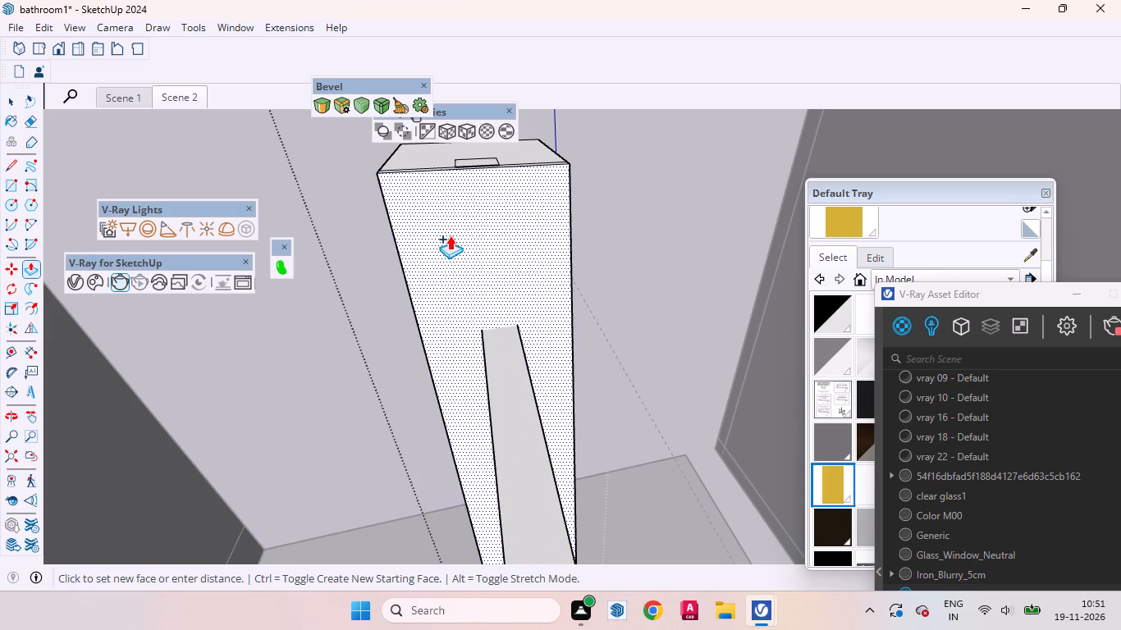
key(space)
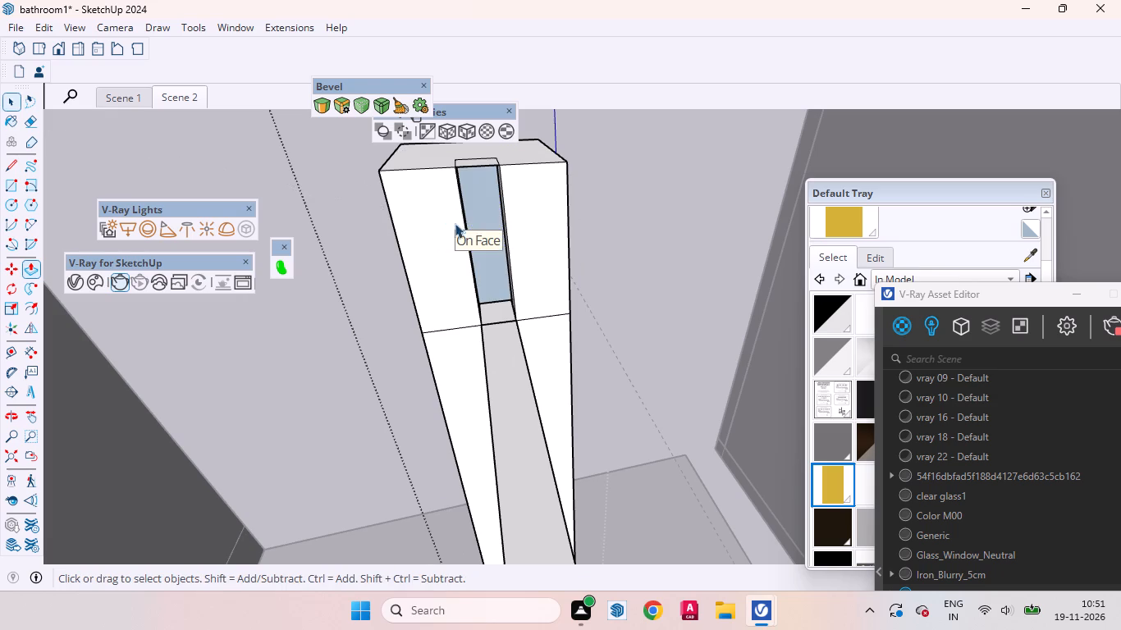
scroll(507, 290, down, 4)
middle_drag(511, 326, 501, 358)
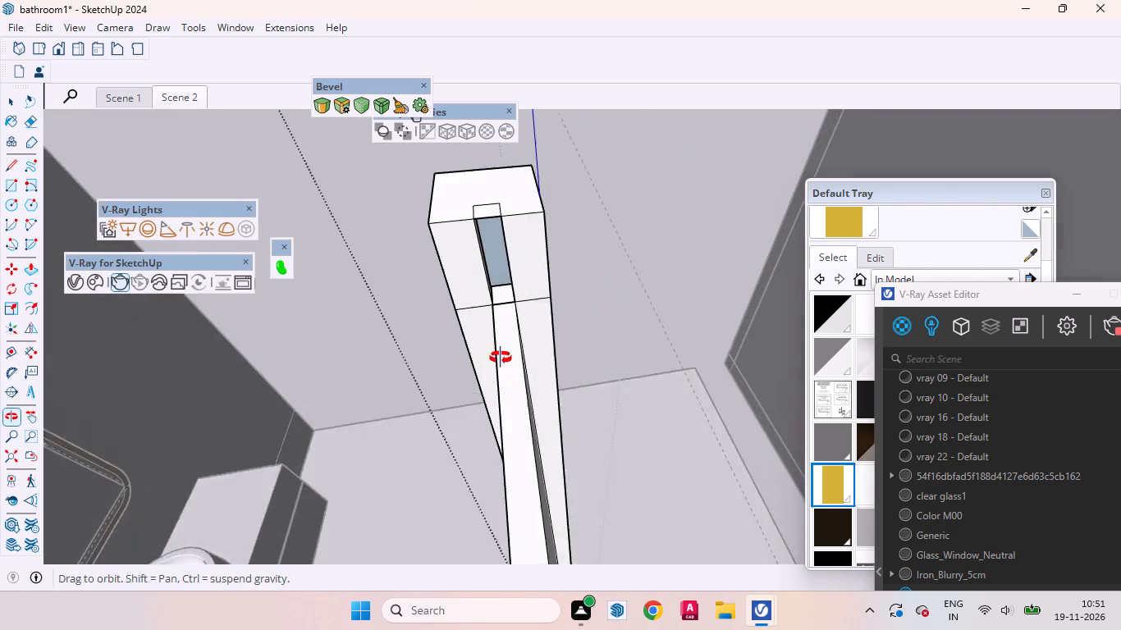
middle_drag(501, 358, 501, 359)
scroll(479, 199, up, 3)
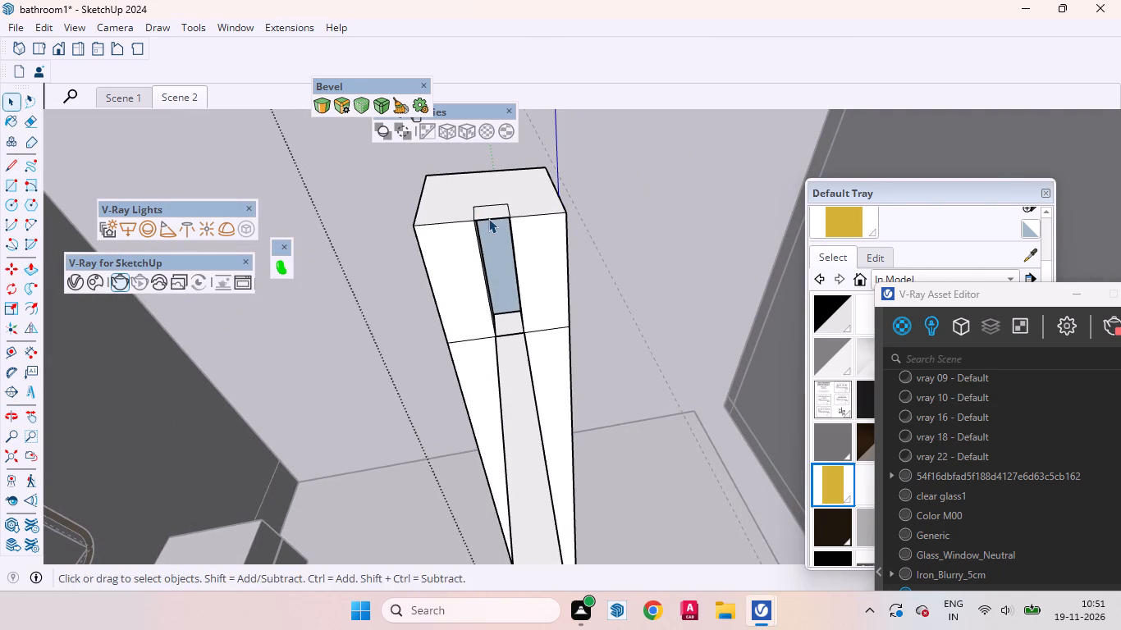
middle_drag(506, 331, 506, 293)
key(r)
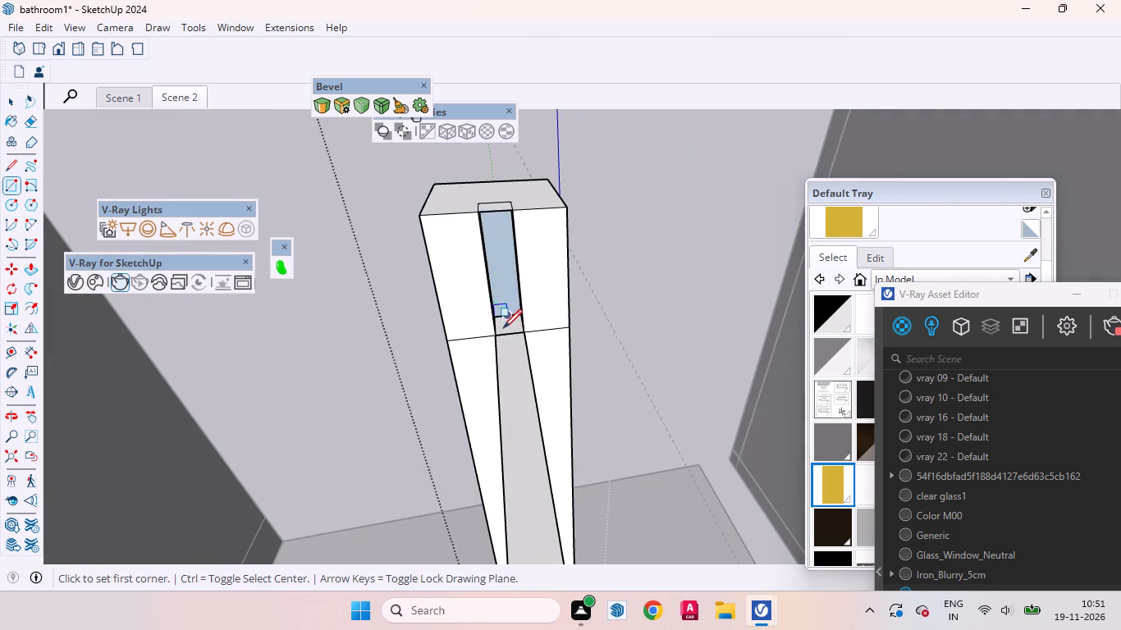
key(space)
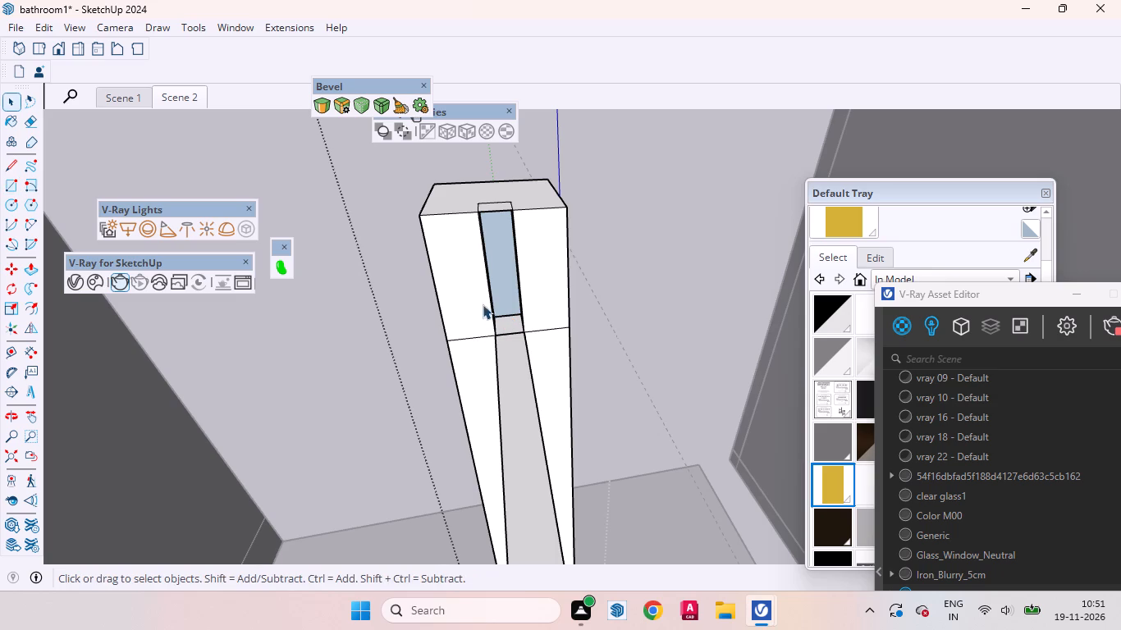
Push/Pull the free-end post's short face beside the groove, above the panel, across to the opposite post as one side of a top rail.
click(474, 296)
middle_drag(504, 301, 647, 313)
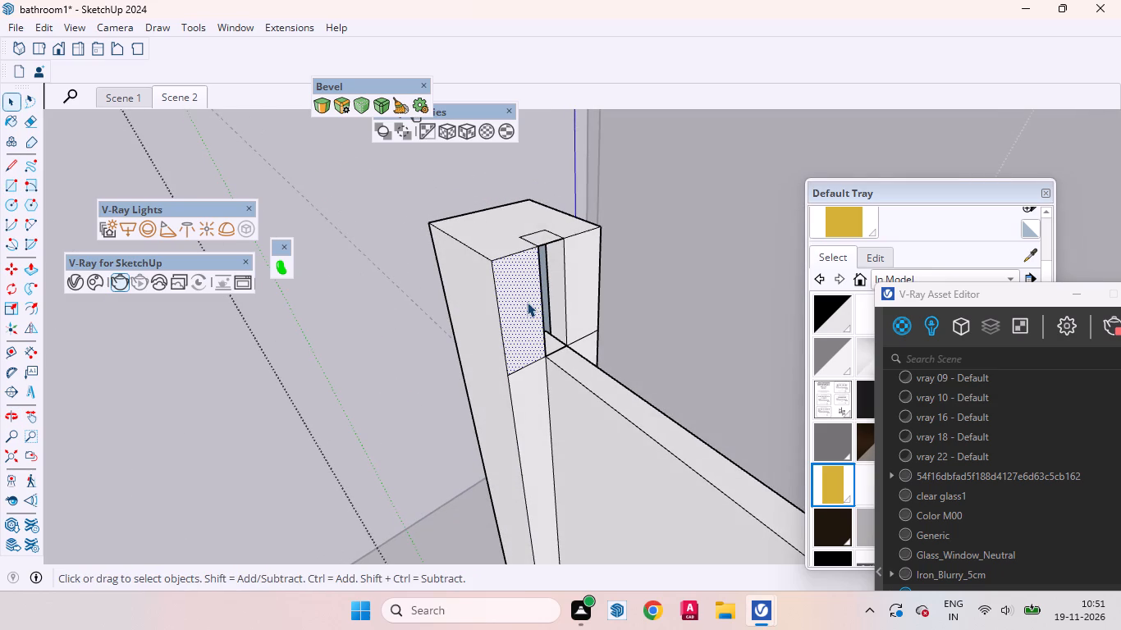
key(p)
click(525, 300)
scroll(522, 308, down, 10)
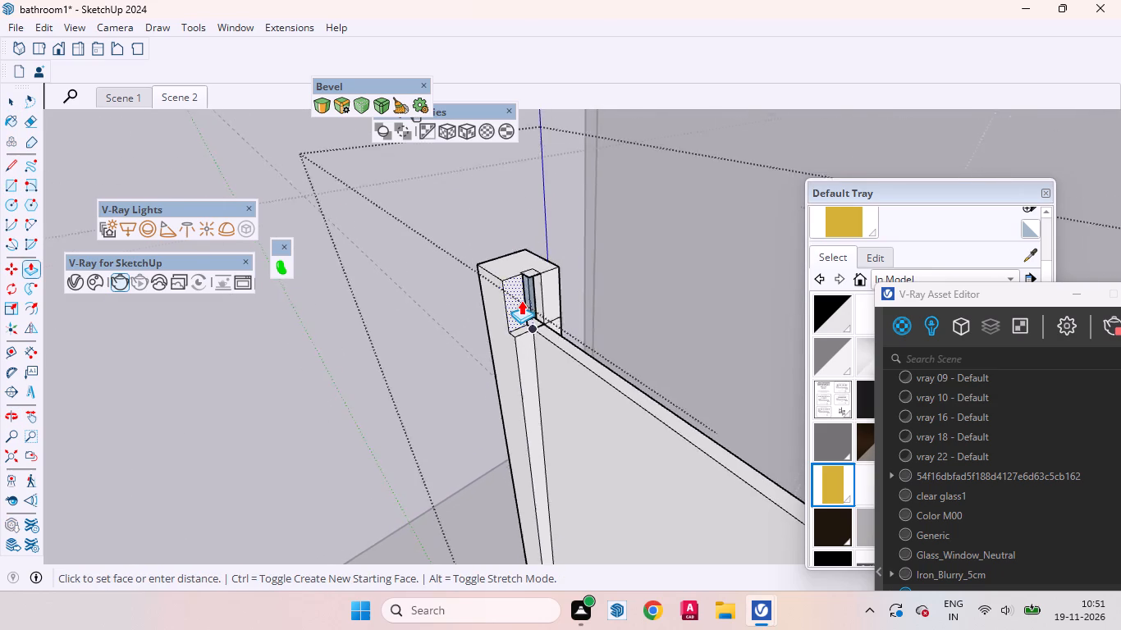
scroll(521, 300, down, 20)
scroll(521, 300, down, 5)
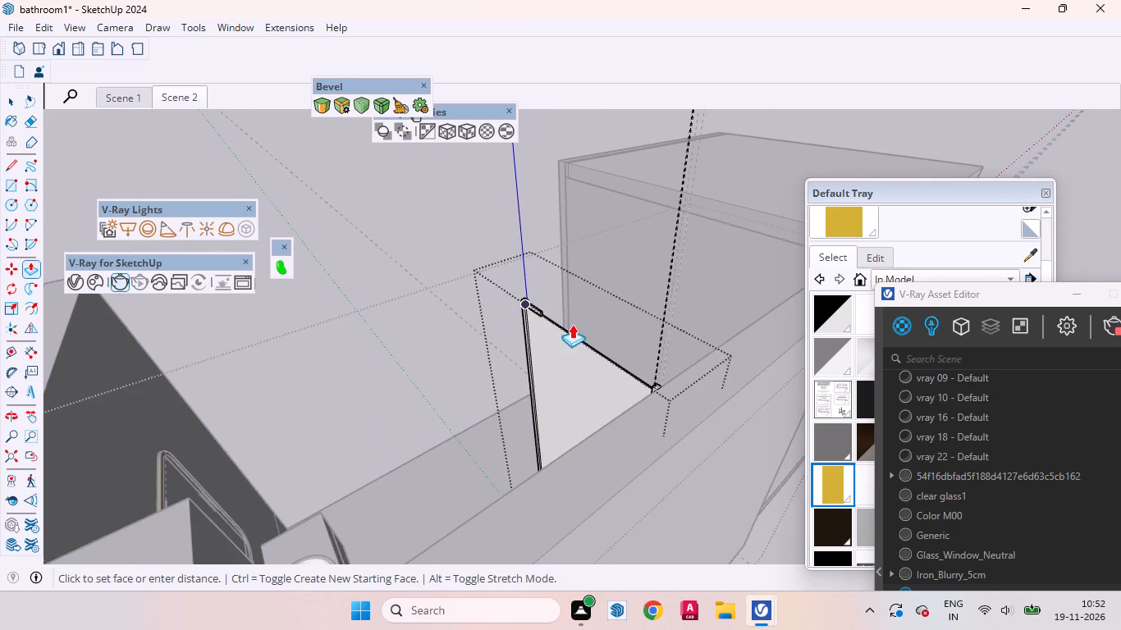
scroll(651, 378, up, 6)
scroll(634, 340, down, 7)
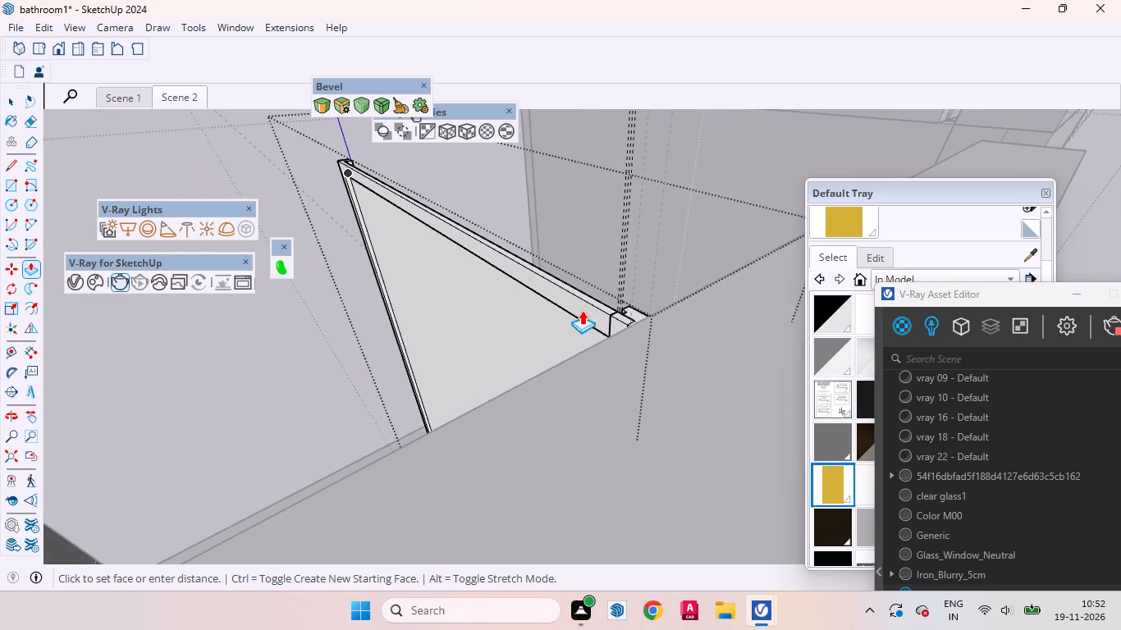
middle_drag(594, 330, 871, 390)
scroll(613, 315, up, 10)
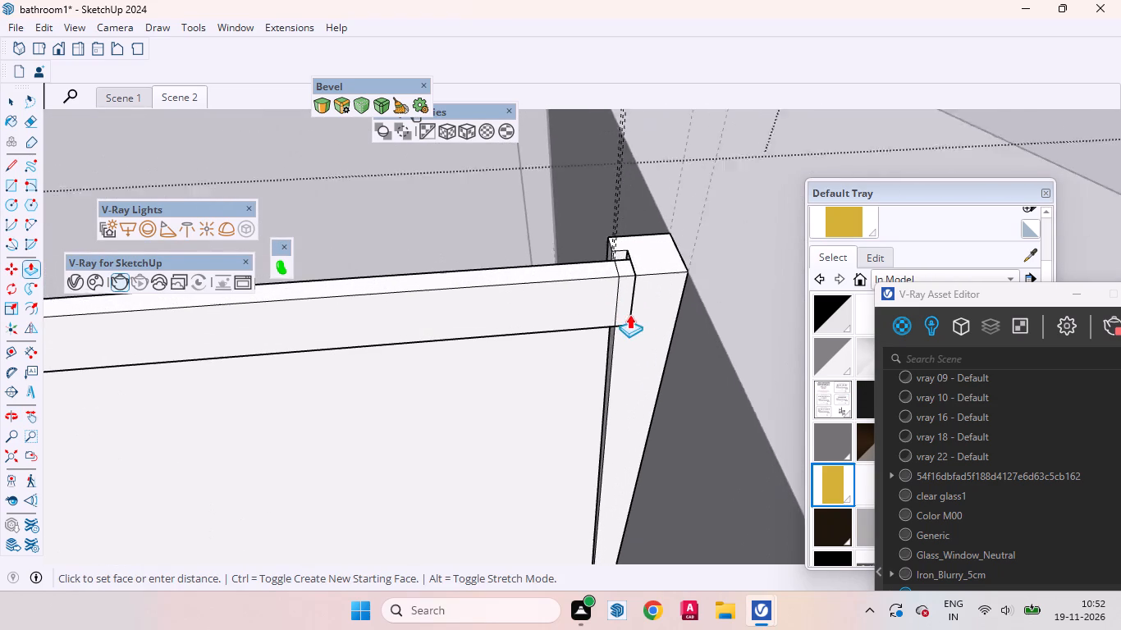
click(618, 290)
key(space)
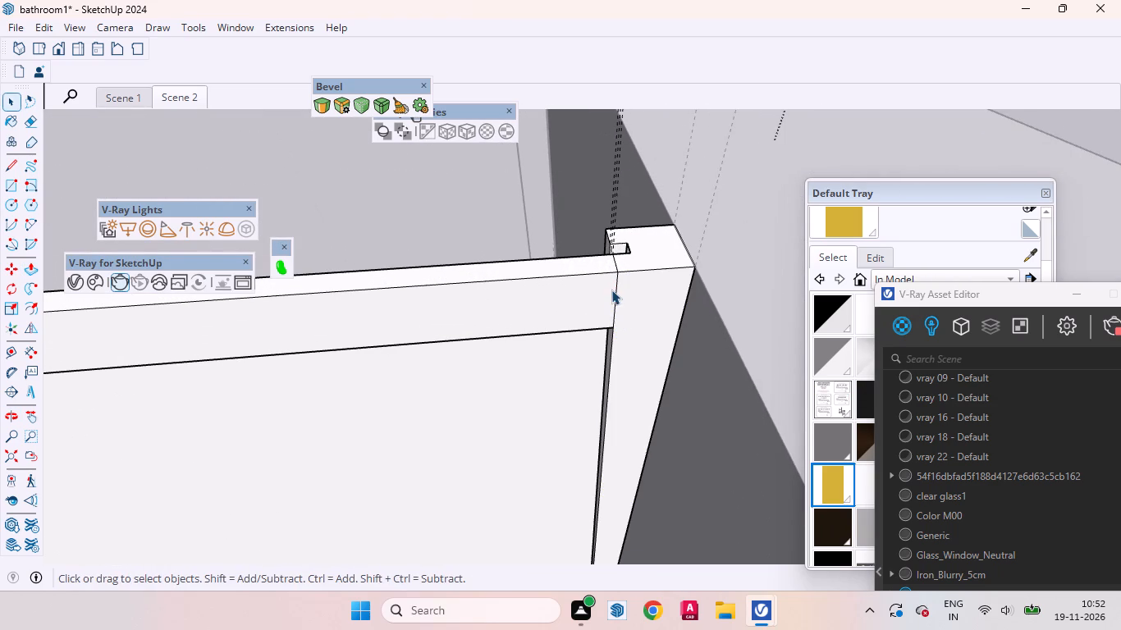
Erase the vertical seam line where the new top rail meets the opposite post.
click(615, 289)
right_click(620, 290)
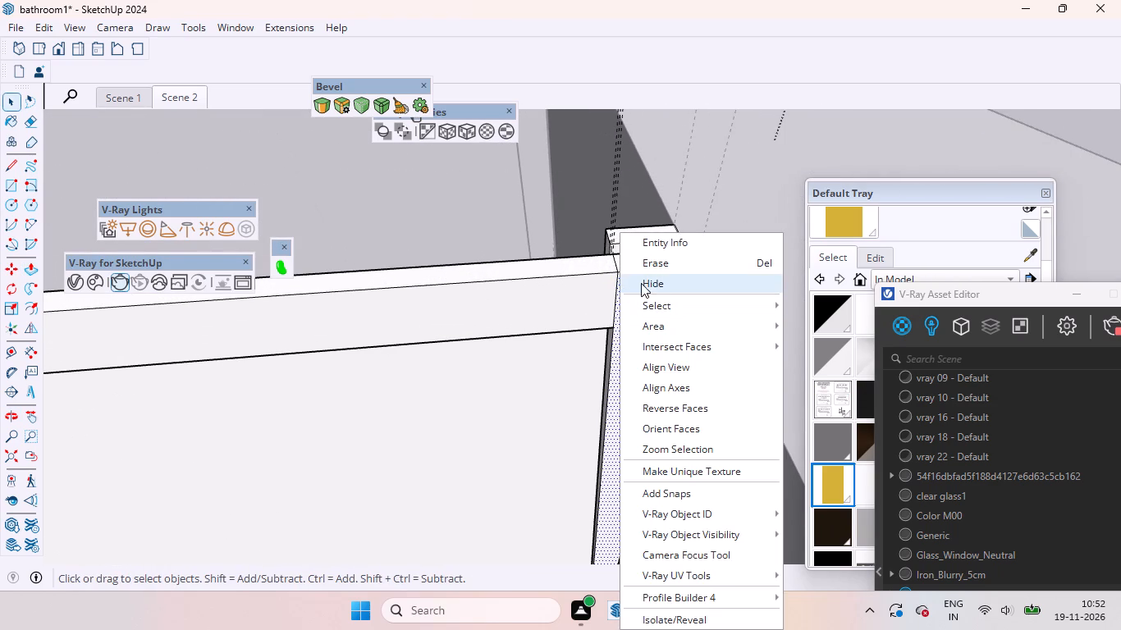
click(615, 296)
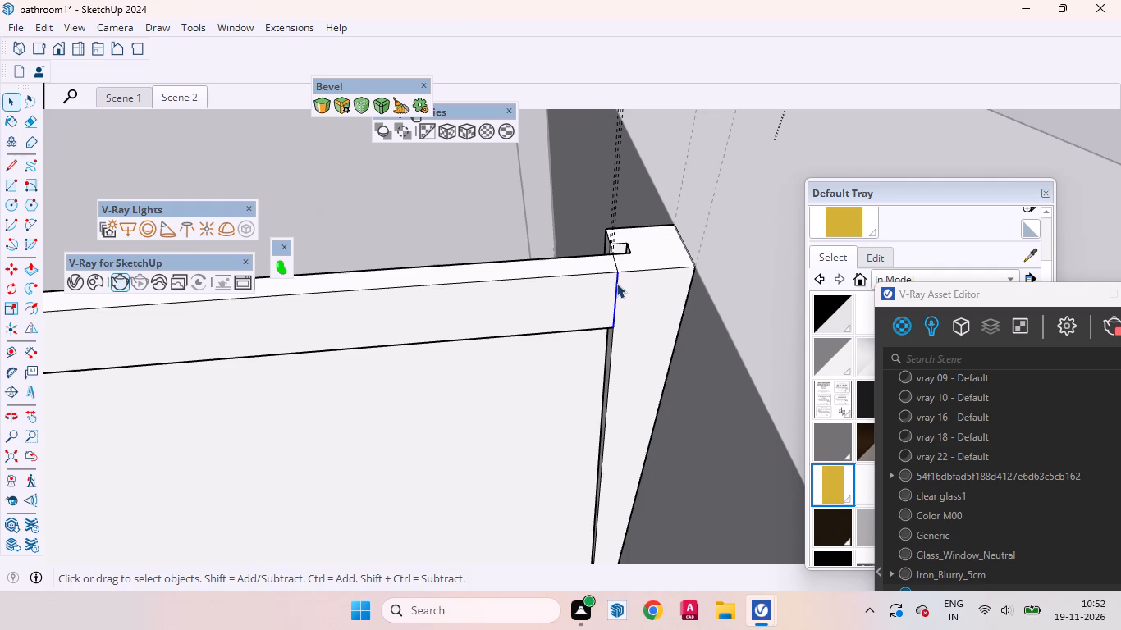
click(32, 122)
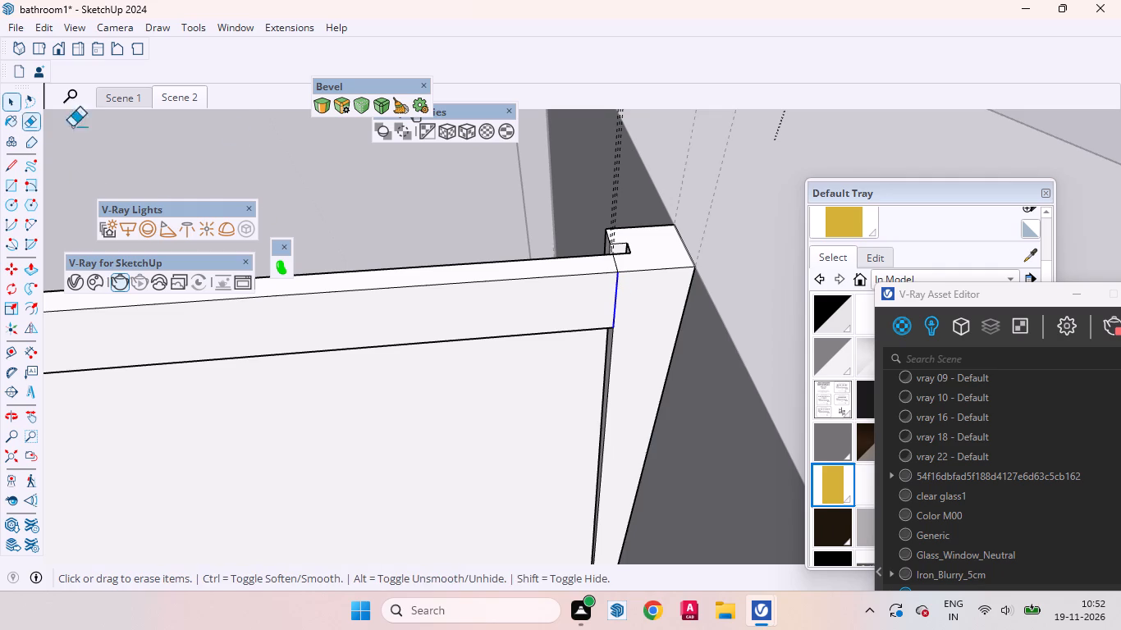
scroll(513, 258, up, 3)
scroll(674, 283, up, 3)
drag(626, 262, 610, 262)
drag(636, 288, 602, 288)
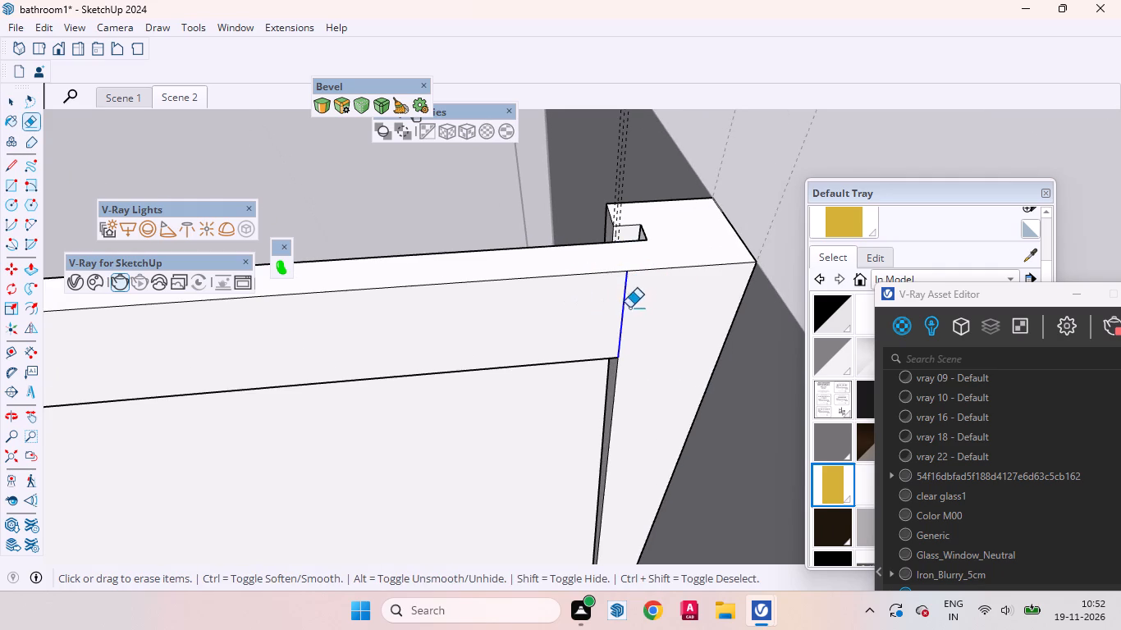
key(space)
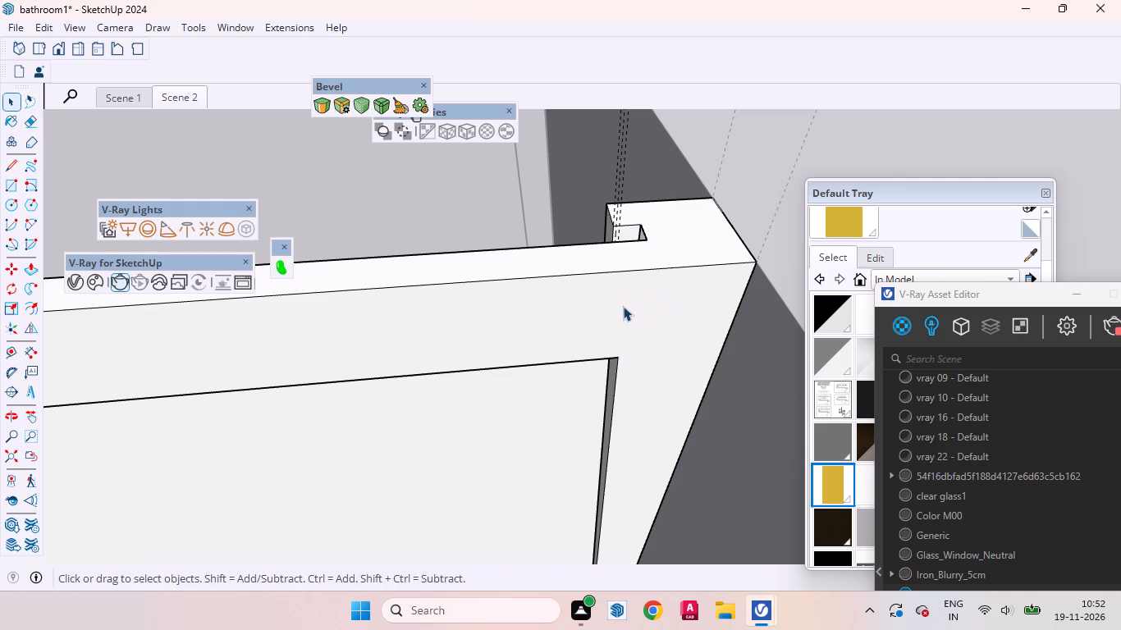
Push/Pull the free-end post's short face on the groove's other side by the same distance as the second side of the top rail.
scroll(667, 343, down, 20)
scroll(667, 343, down, 4)
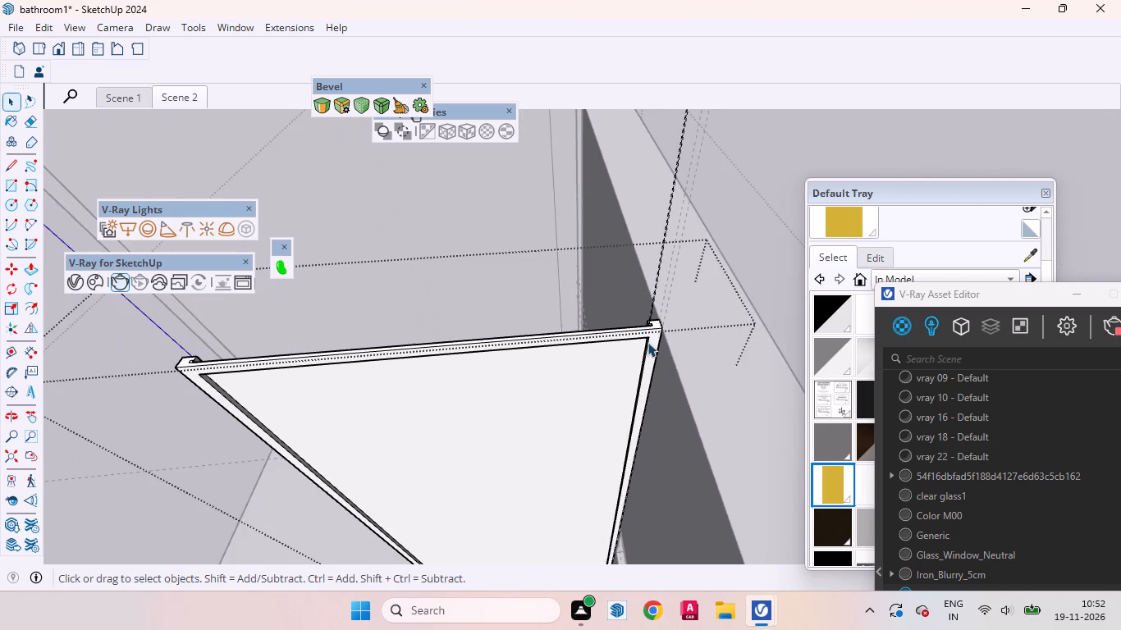
middle_drag(515, 370, 1059, 322)
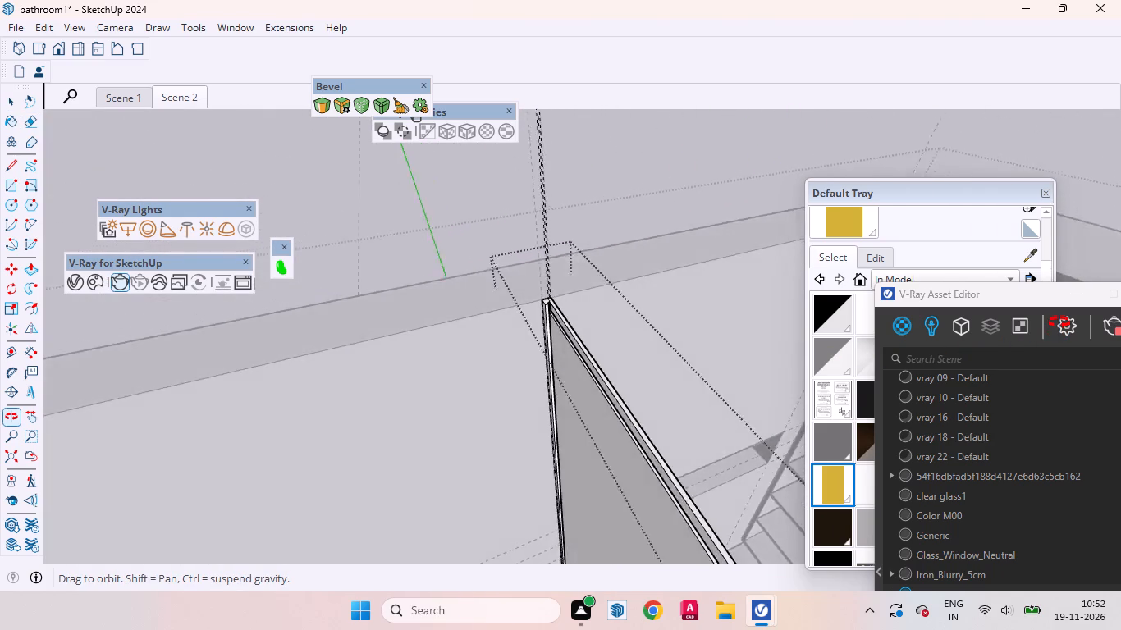
middle_drag(1059, 322, 1030, 293)
scroll(422, 321, down, 8)
scroll(515, 470, up, 7)
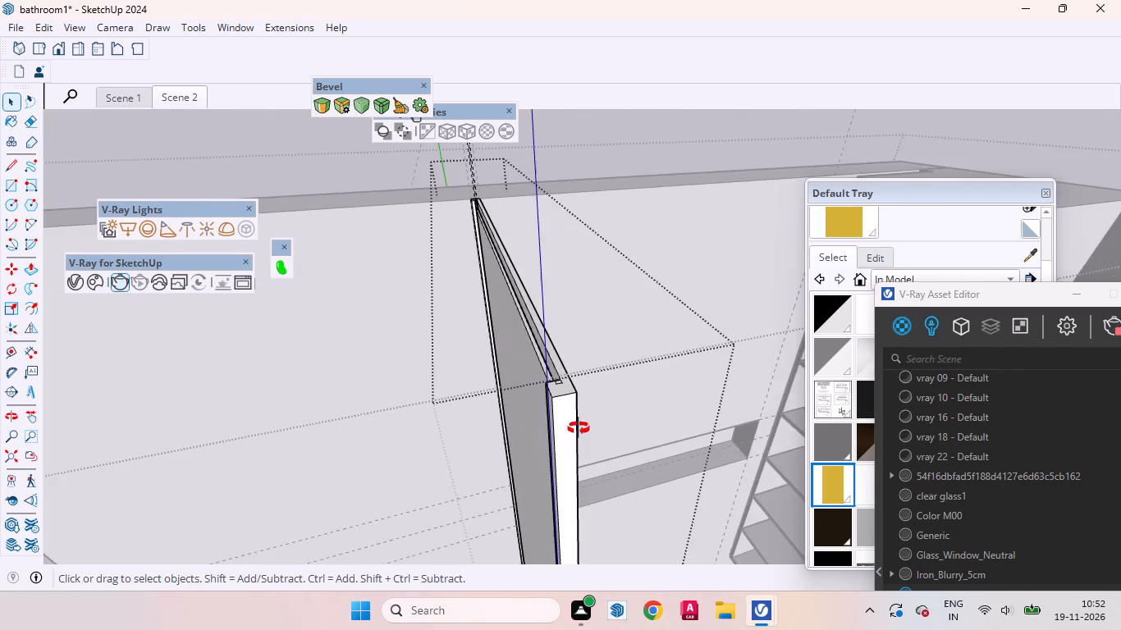
middle_drag(575, 426, 1002, 447)
scroll(675, 424, up, 4)
scroll(718, 400, down, 4)
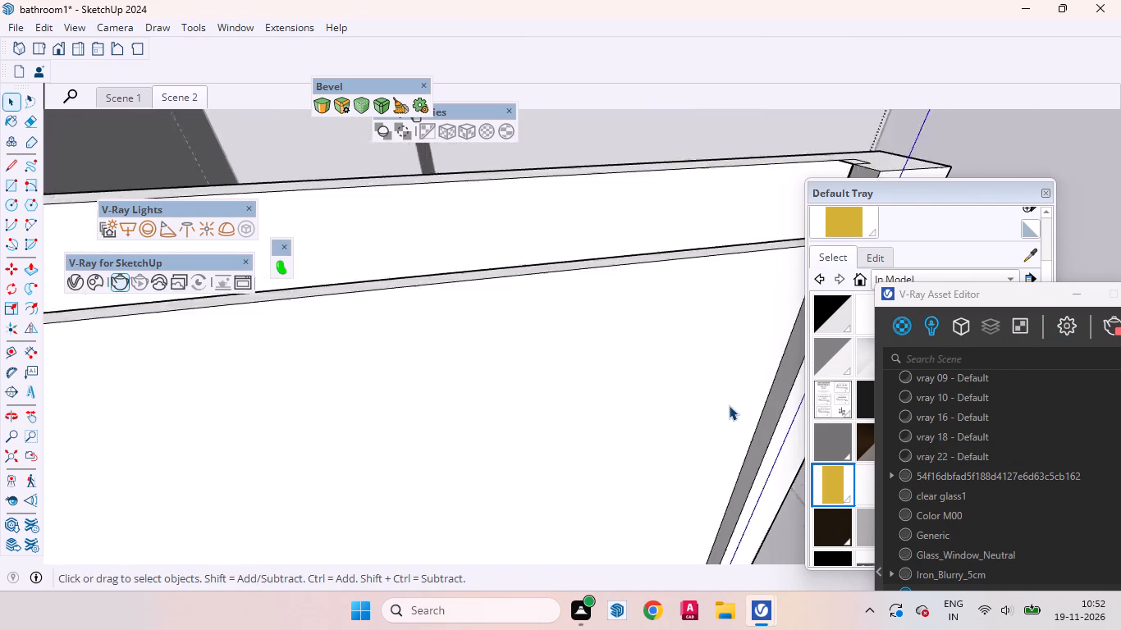
scroll(576, 401, down, 1)
scroll(435, 369, down, 2)
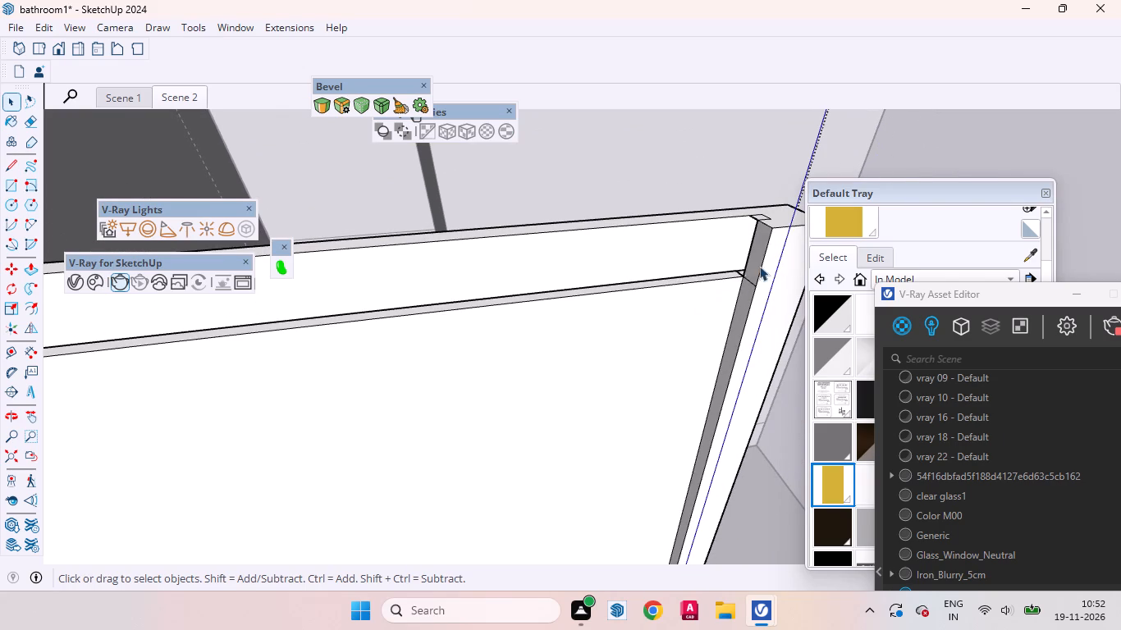
click(762, 245)
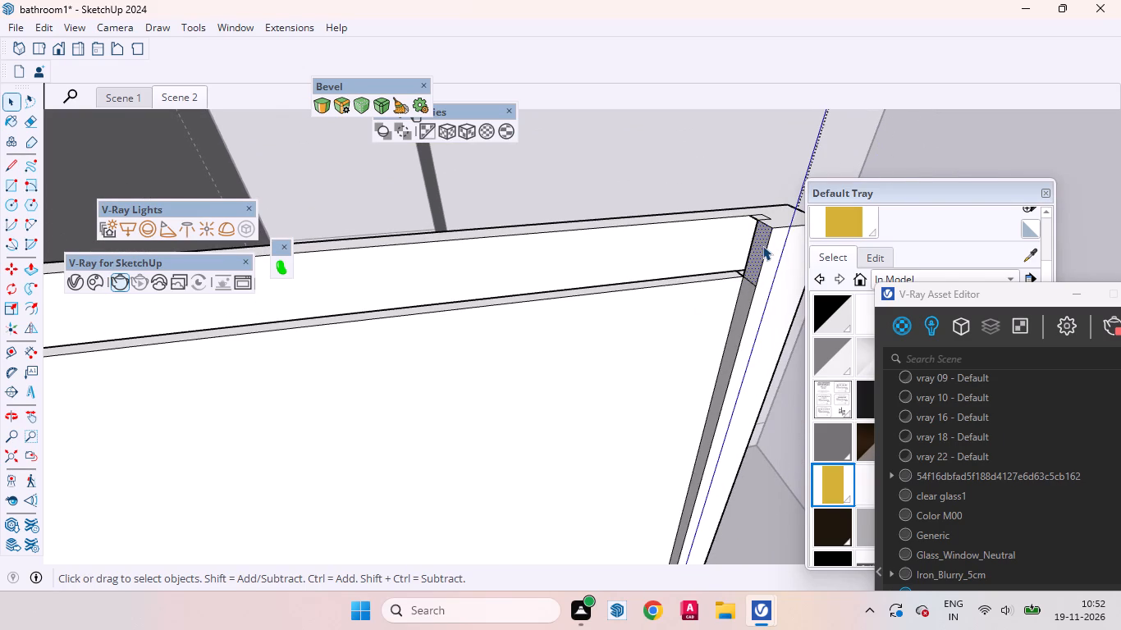
key(p)
double_click(762, 245)
key(space)
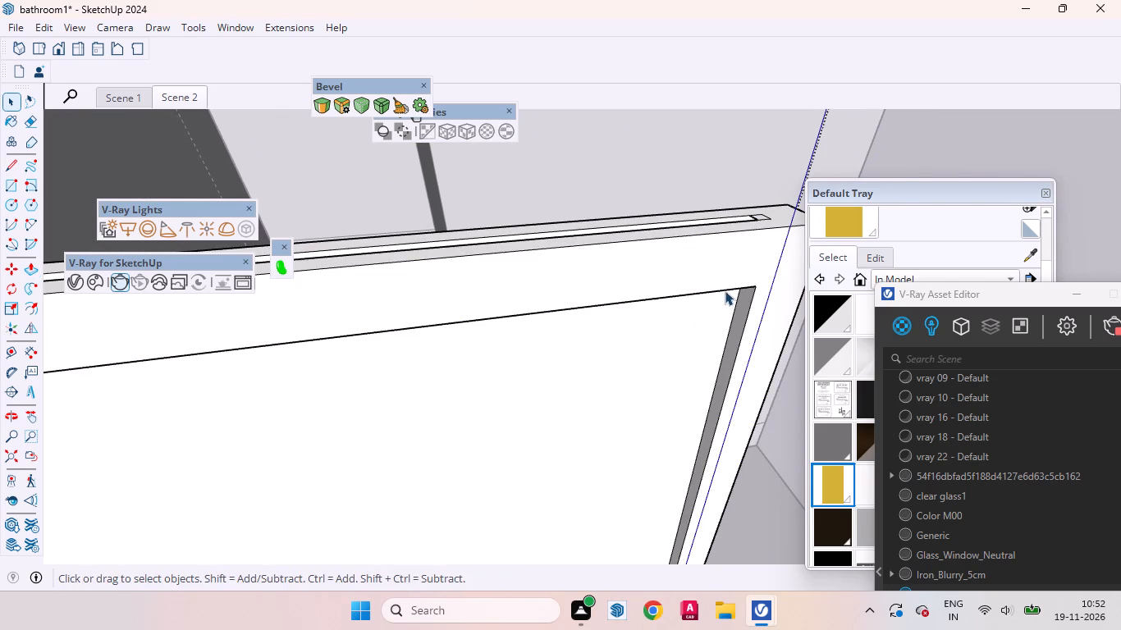
Erase the seam line between the second rail side and the opposite post.
scroll(722, 302, down, 16)
scroll(170, 381, up, 5)
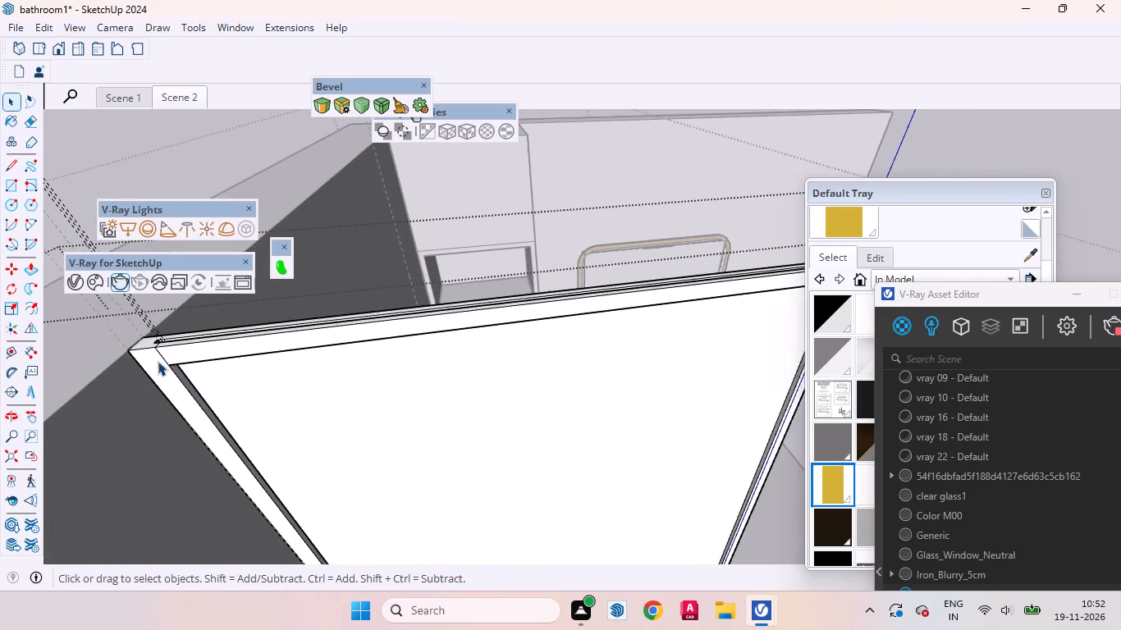
scroll(158, 361, up, 8)
click(185, 347)
click(166, 354)
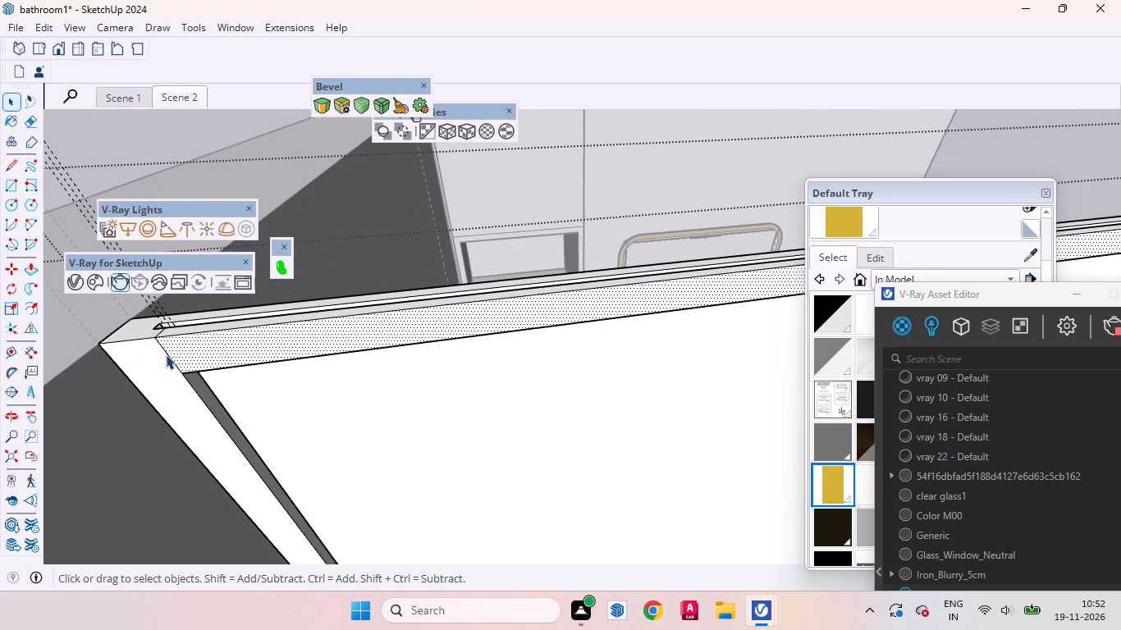
right_click(169, 357)
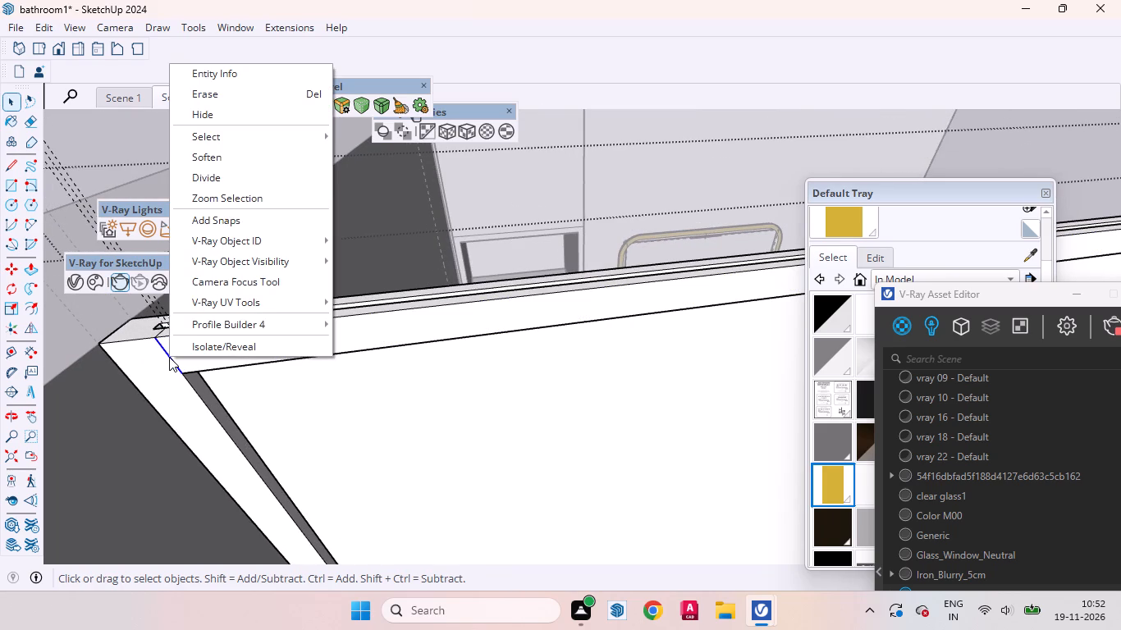
click(212, 96)
scroll(256, 375, down, 7)
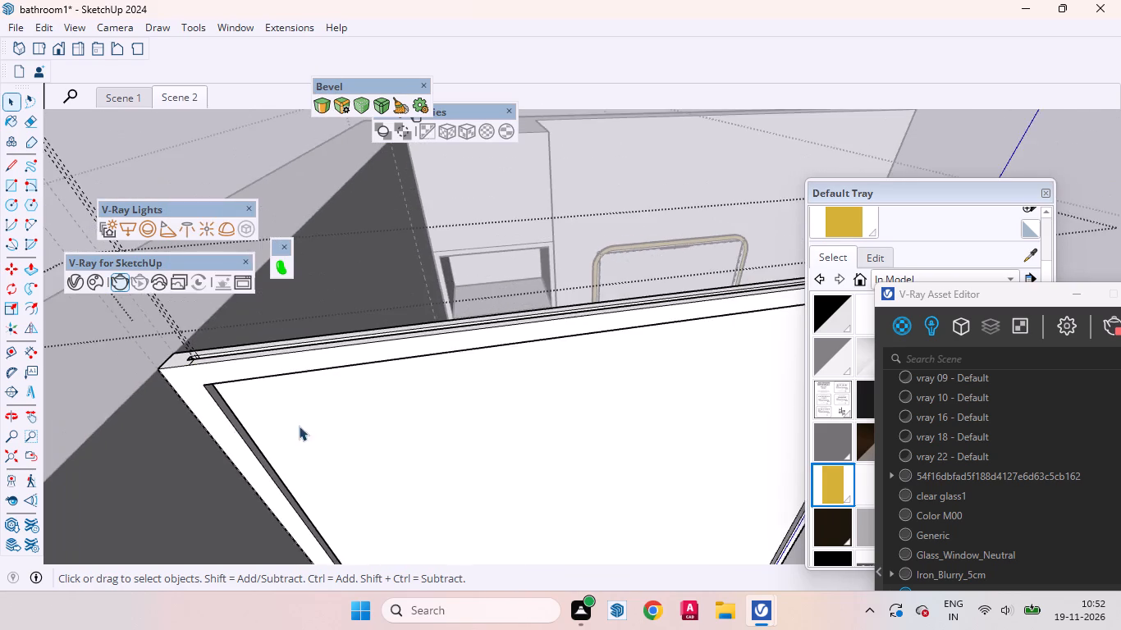
Examine the framed partition from inside the room, from its top rail down to the foot of the free-end post.
middle_drag(265, 450, 65, 517)
scroll(235, 411, down, 20)
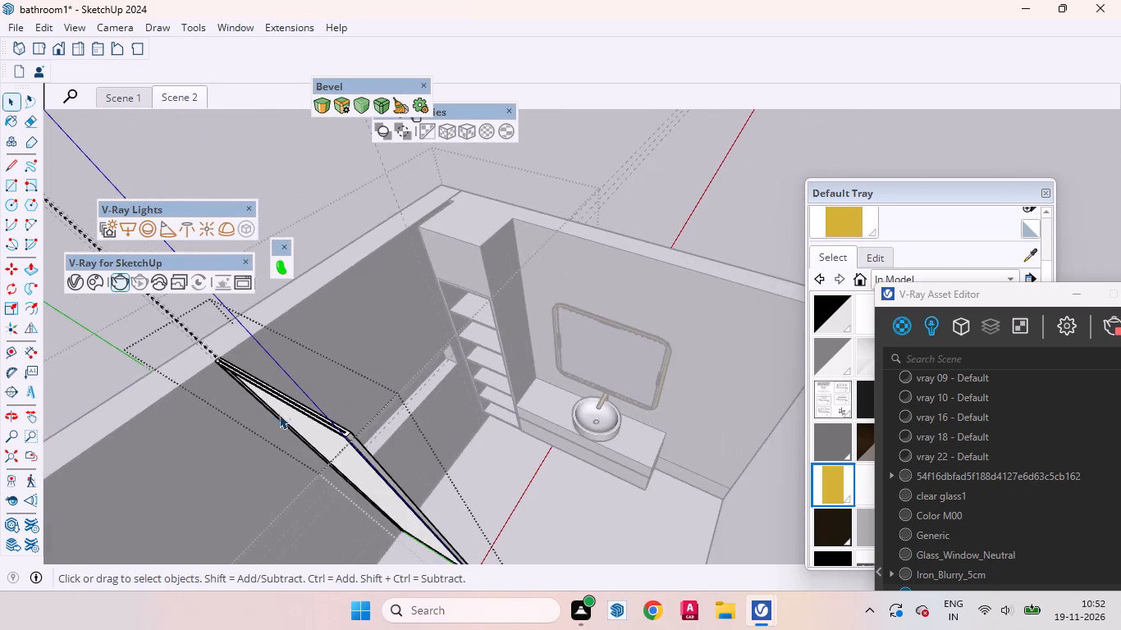
scroll(281, 424, up, 7)
middle_drag(305, 441, 14, 319)
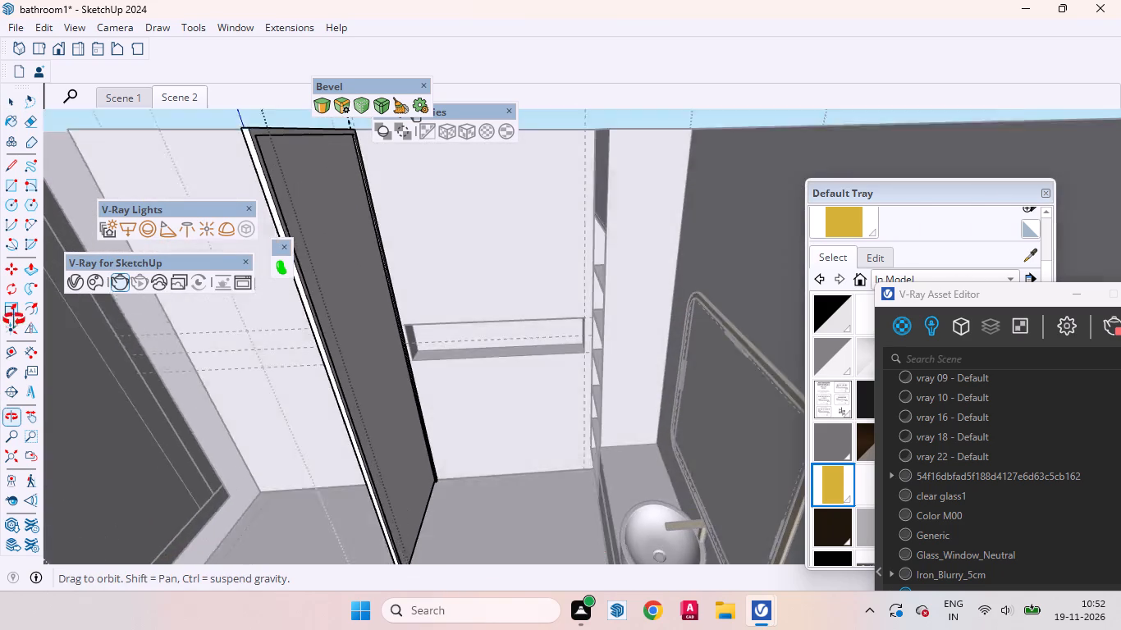
middle_drag(14, 319, 14, 317)
scroll(410, 399, down, 7)
scroll(416, 548, up, 8)
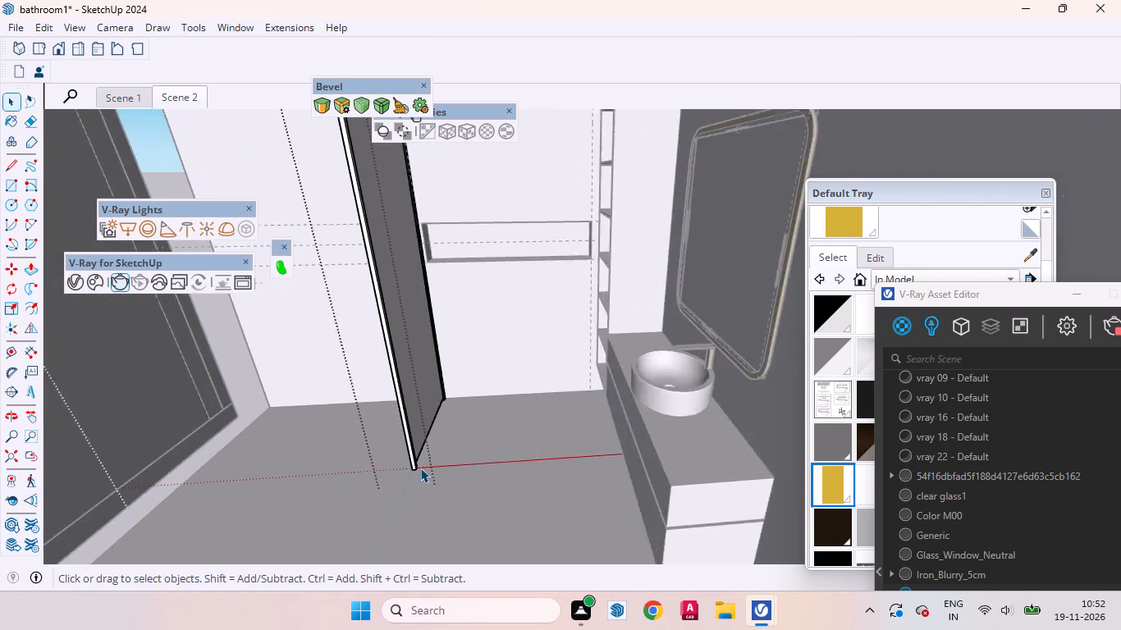
Draw a line across the wall-side post's inner face on one side of the groove, level with the panel's bottom edge.
scroll(420, 468, up, 12)
scroll(453, 363, up, 10)
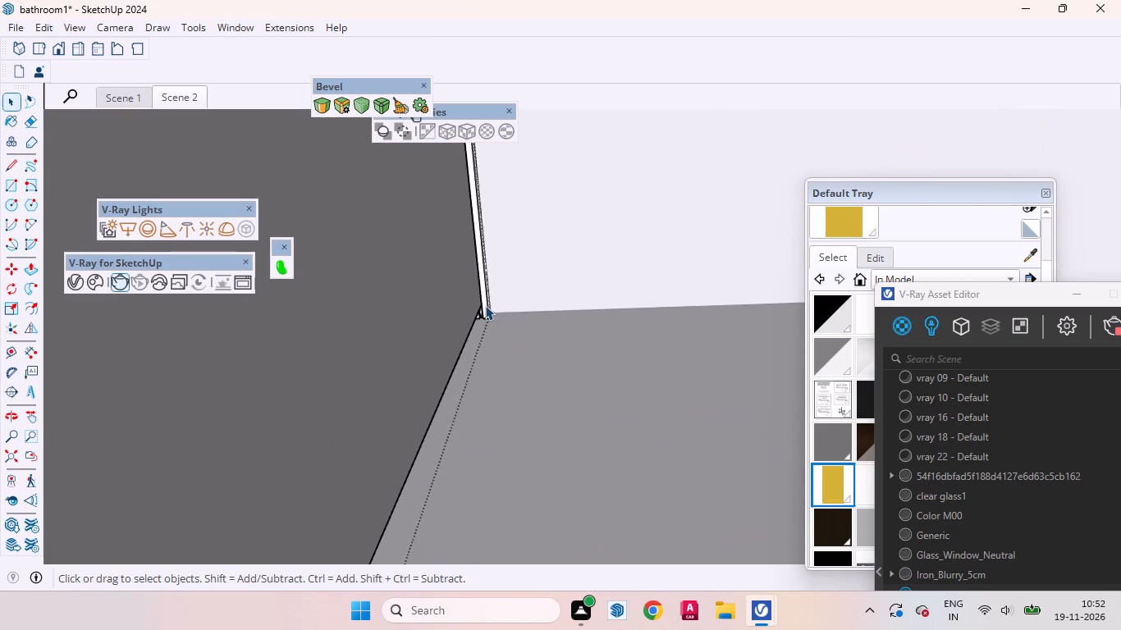
scroll(485, 305, up, 13)
middle_drag(483, 318, 472, 244)
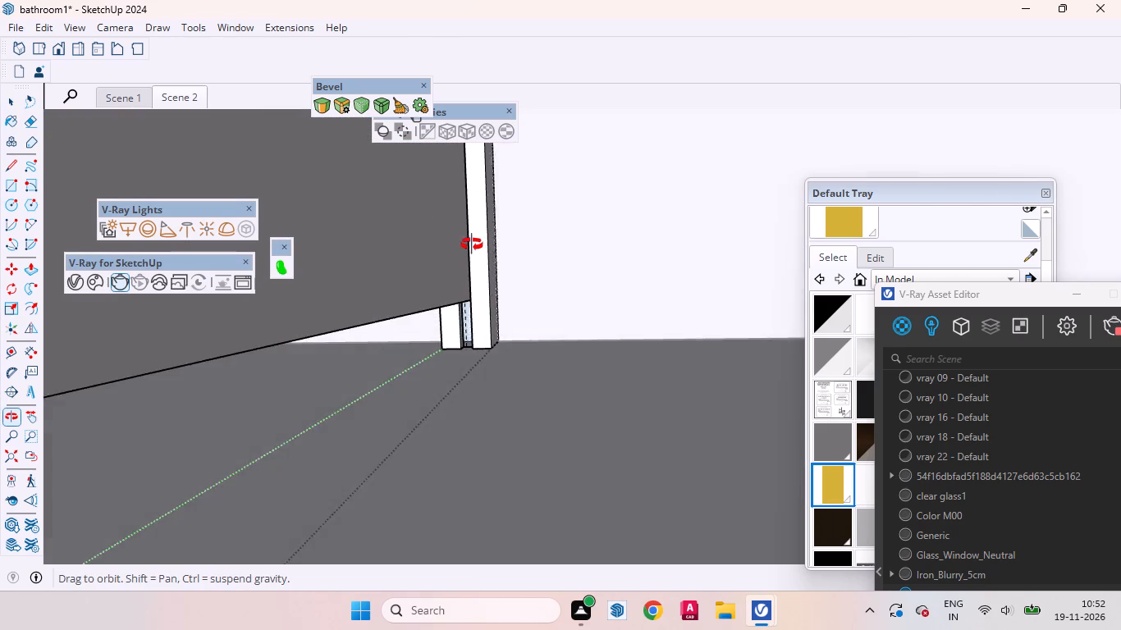
middle_drag(472, 244, 483, 241)
click(479, 316)
scroll(474, 306, up, 4)
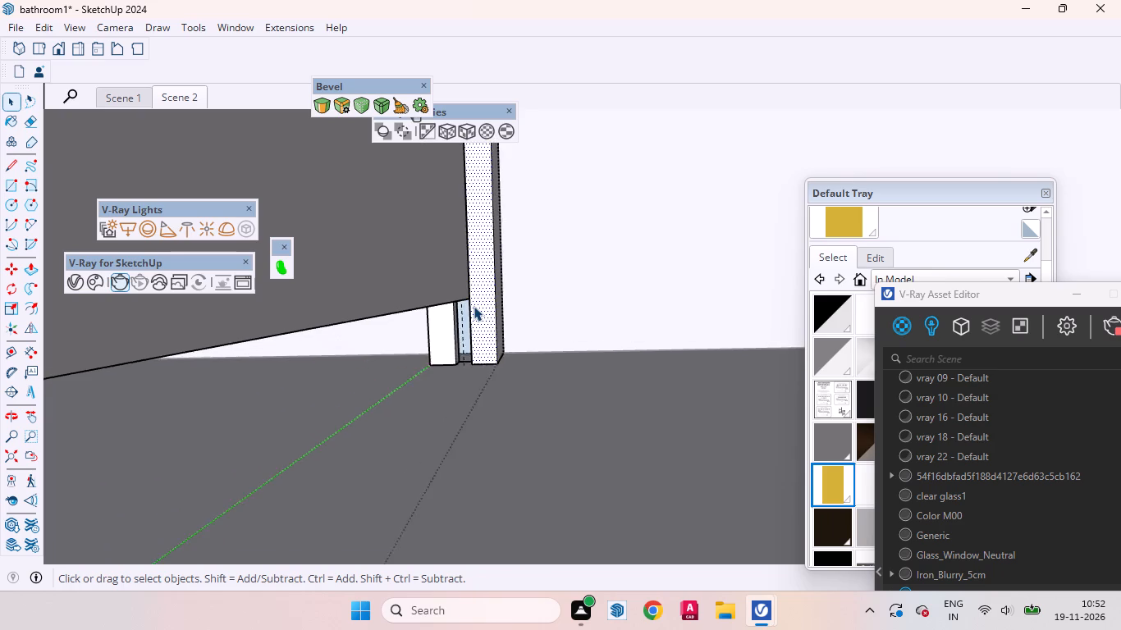
scroll(474, 306, up, 3)
middle_drag(474, 305, 501, 285)
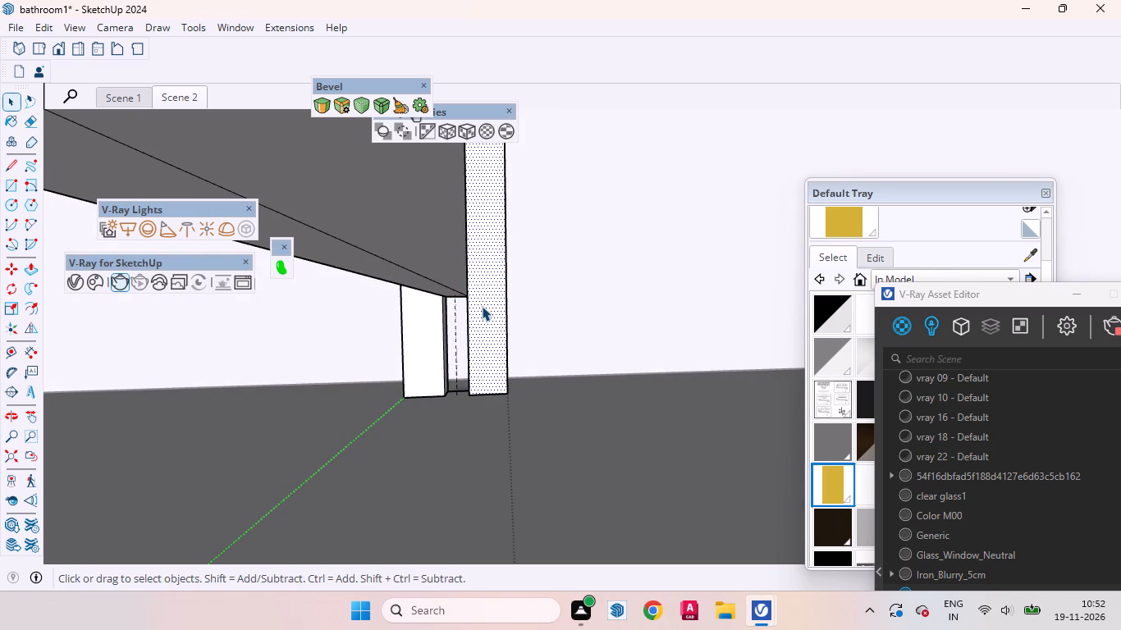
key(l)
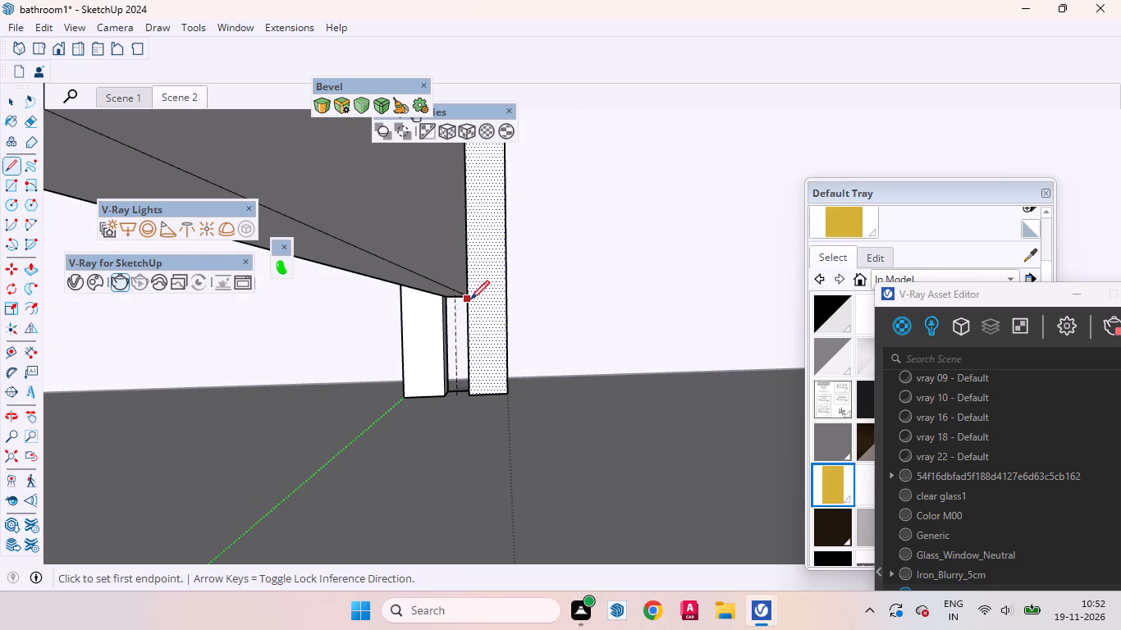
click(467, 296)
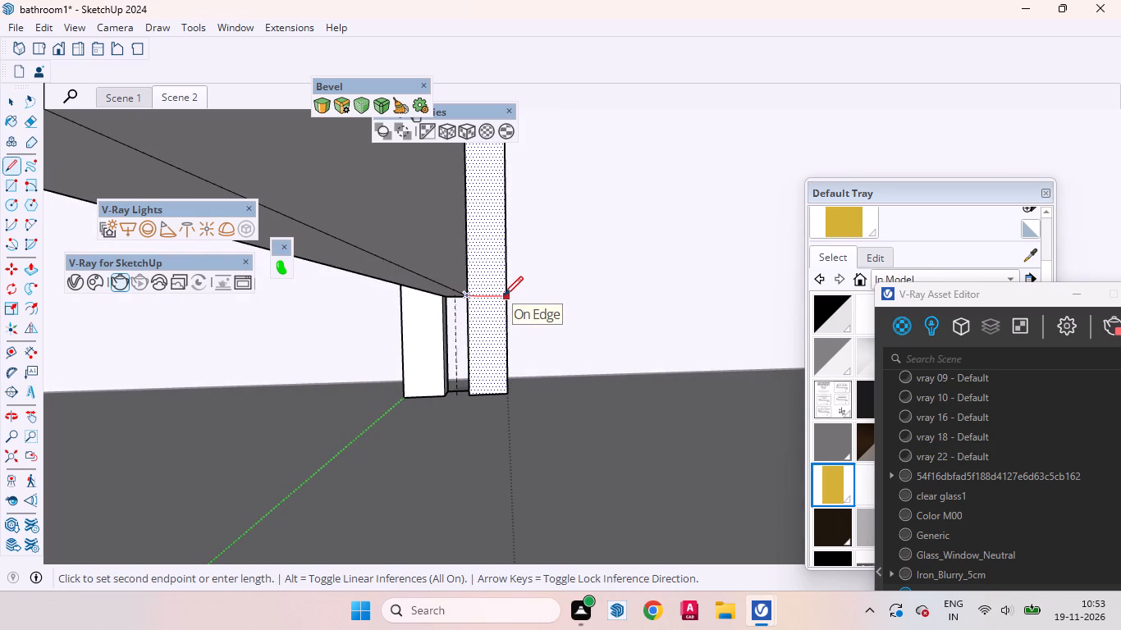
click(505, 295)
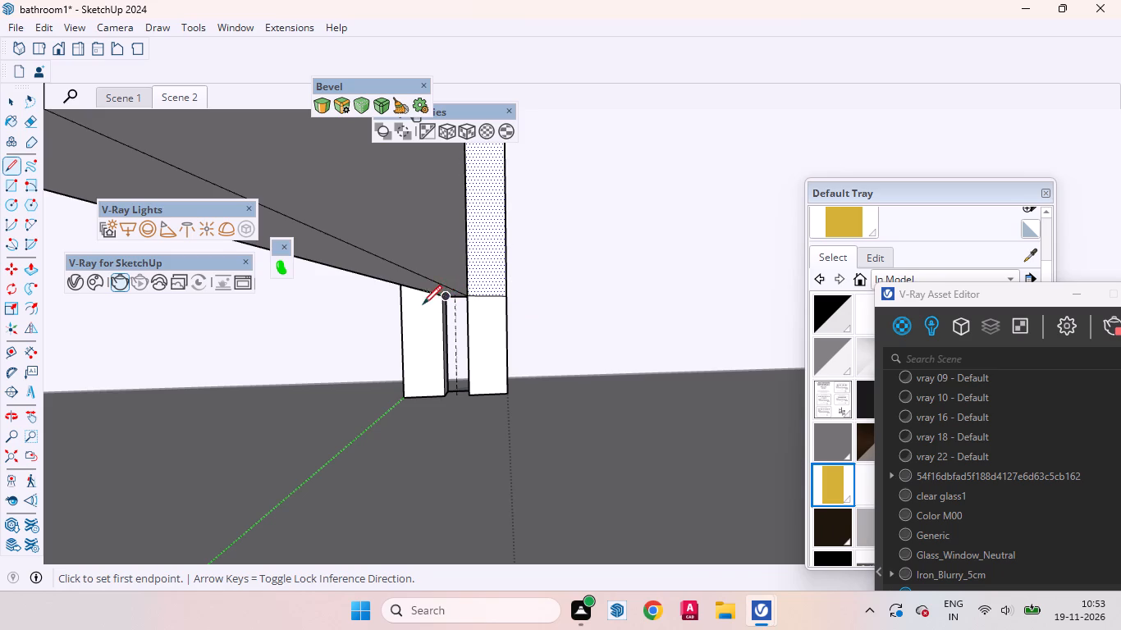
Draw a matching line across the wall-side post's inner face on the groove's other side, level with the panel's bottom edge.
middle_drag(451, 294, 506, 276)
scroll(432, 304, up, 7)
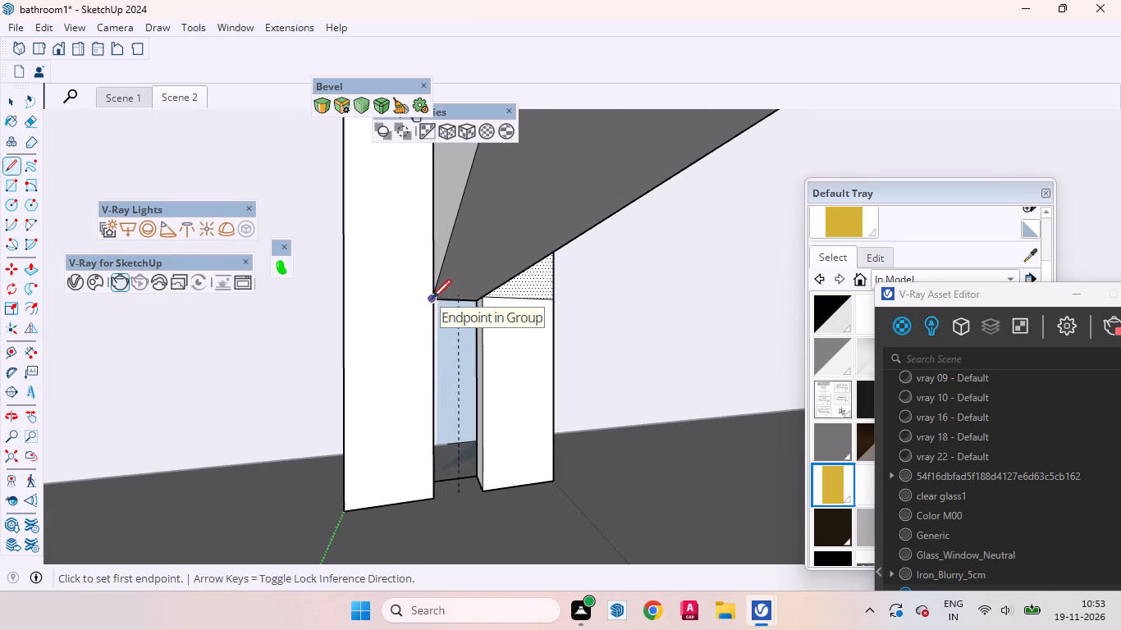
click(432, 299)
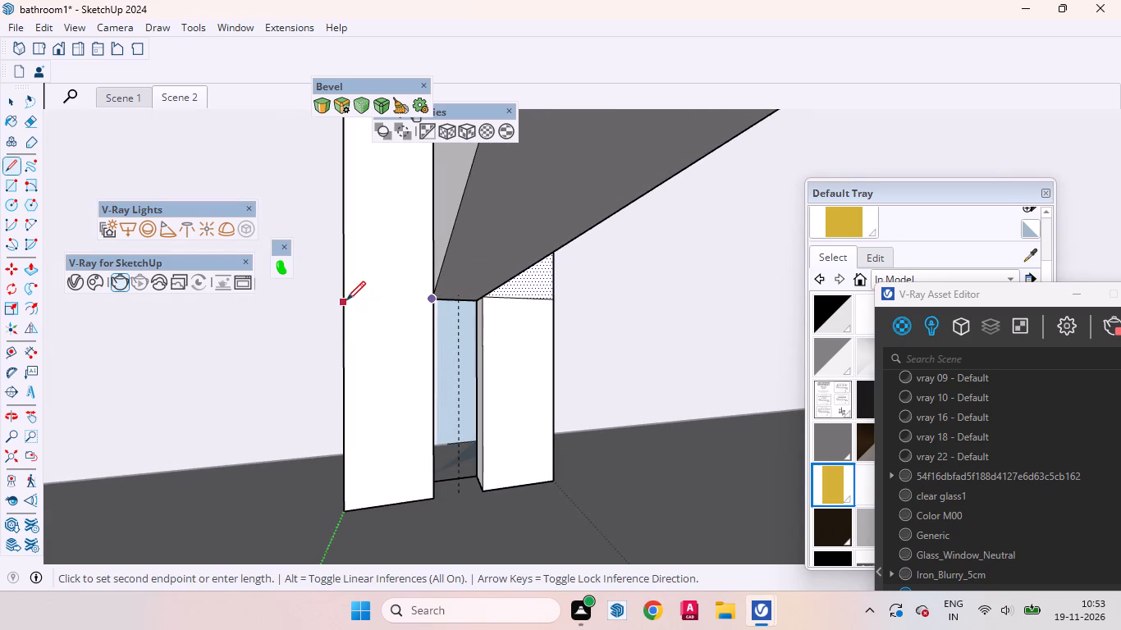
key(space)
scroll(462, 258, up, 5)
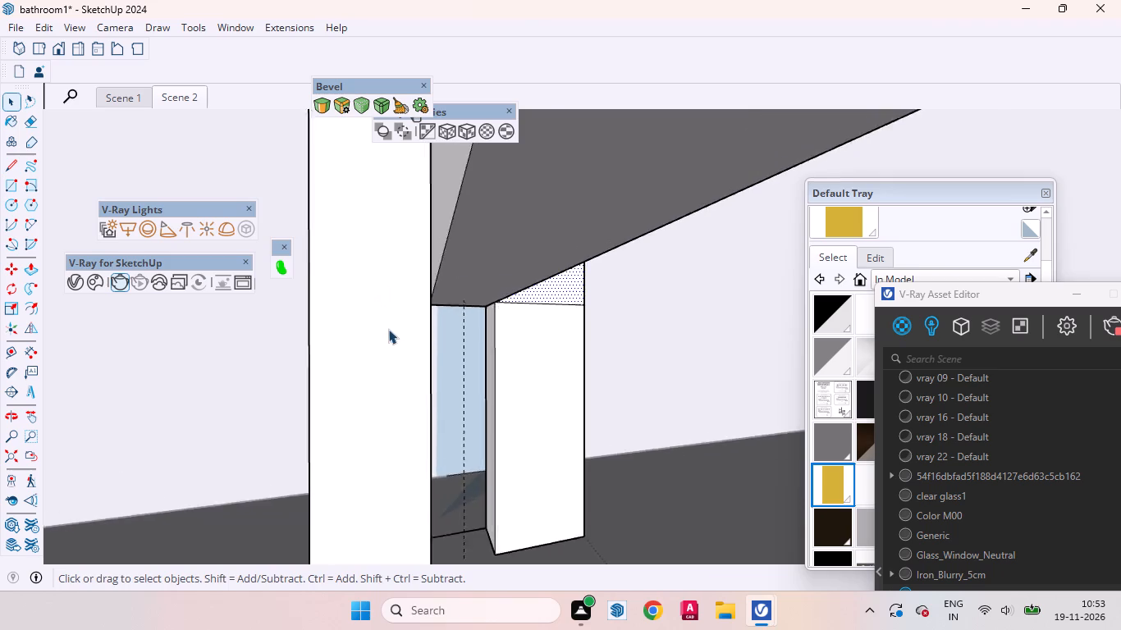
scroll(388, 329, up, 4)
middle_drag(401, 356, 415, 358)
click(414, 362)
scroll(418, 313, up, 2)
key(l)
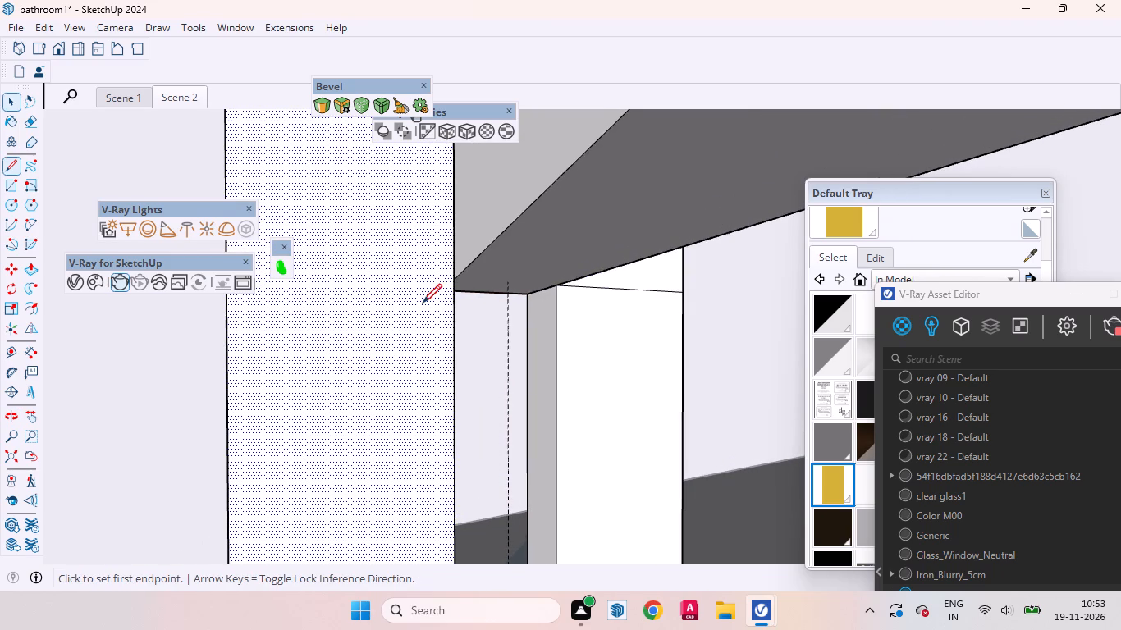
click(457, 279)
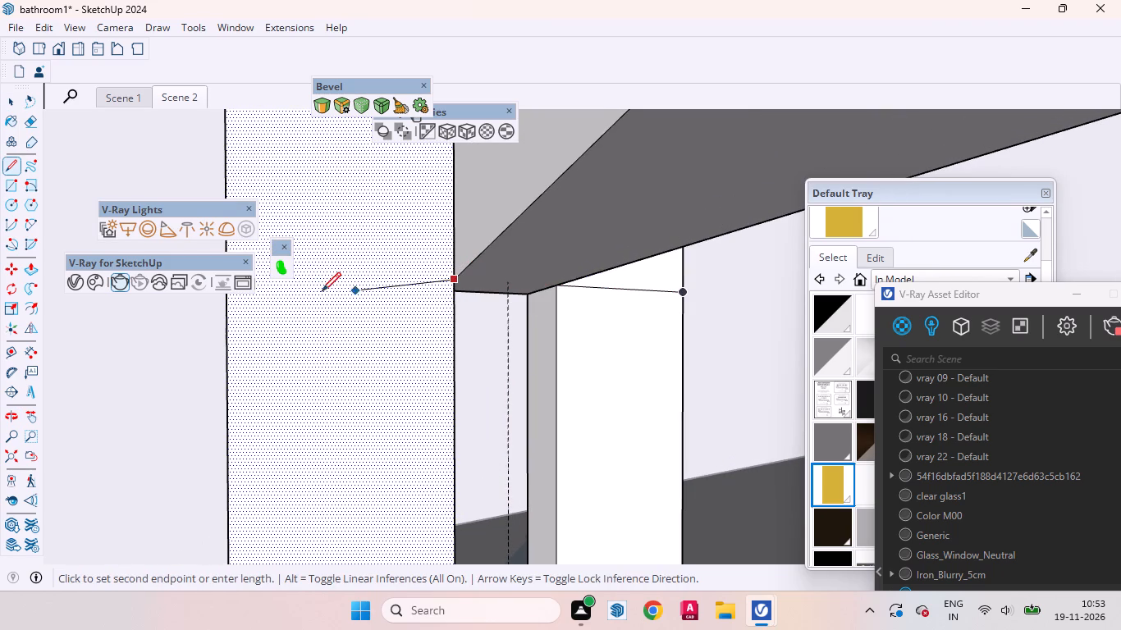
scroll(384, 350, down, 3)
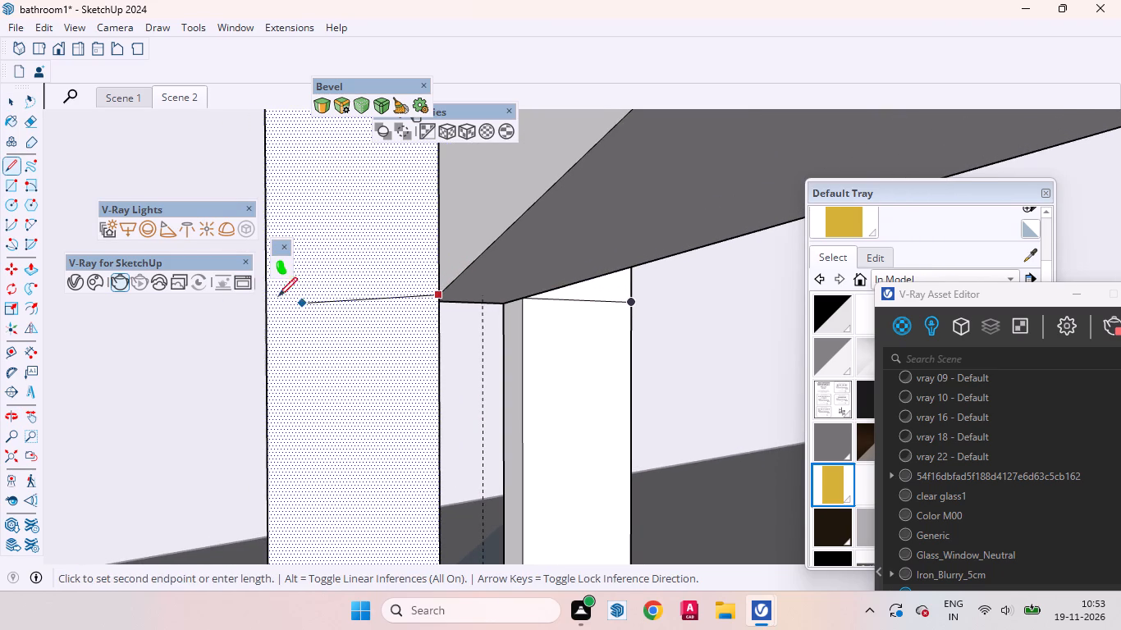
click(266, 293)
key(space)
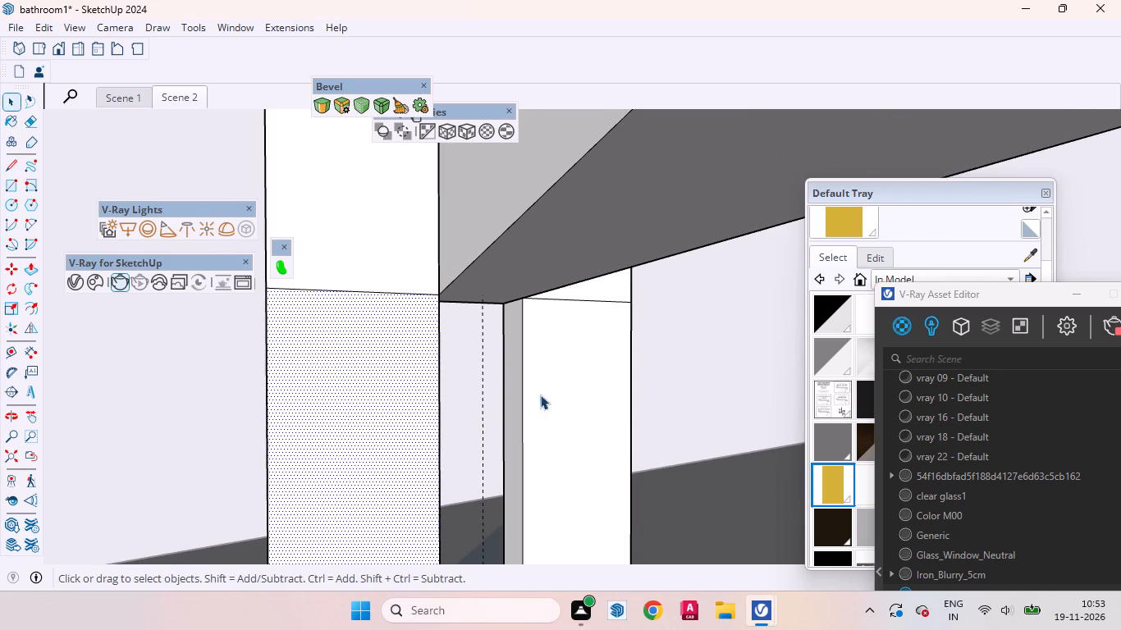
Push/Pull the first small face below the line from the wall-side post to the free-end post, forming one side of the bottom rail.
middle_drag(467, 382, 227, 389)
scroll(350, 358, down, 7)
click(338, 354)
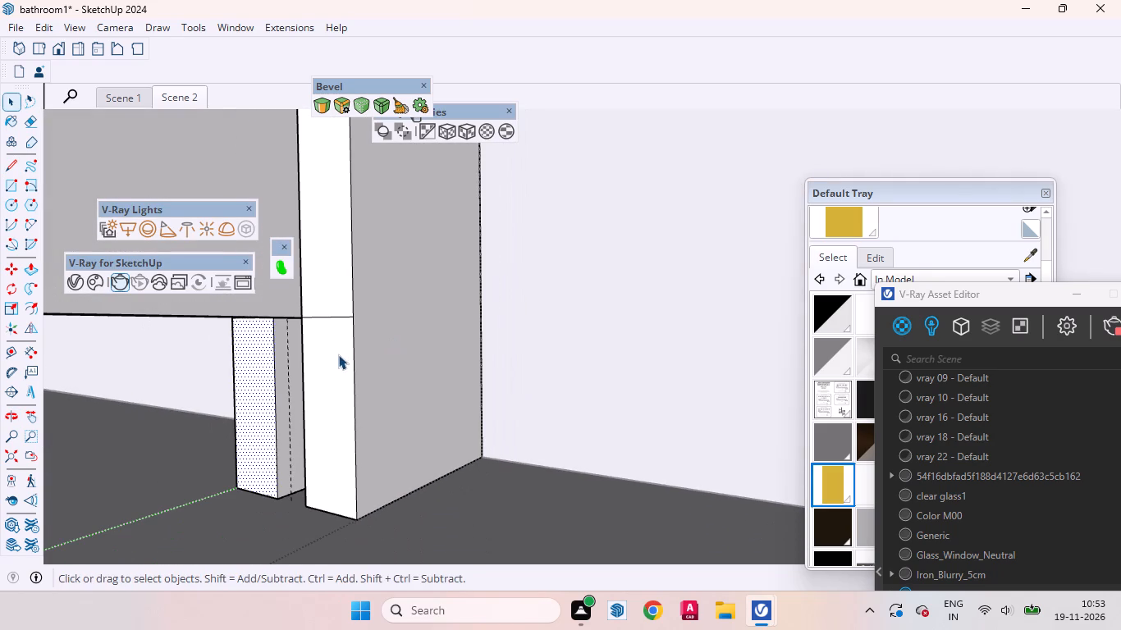
key(p)
click(338, 354)
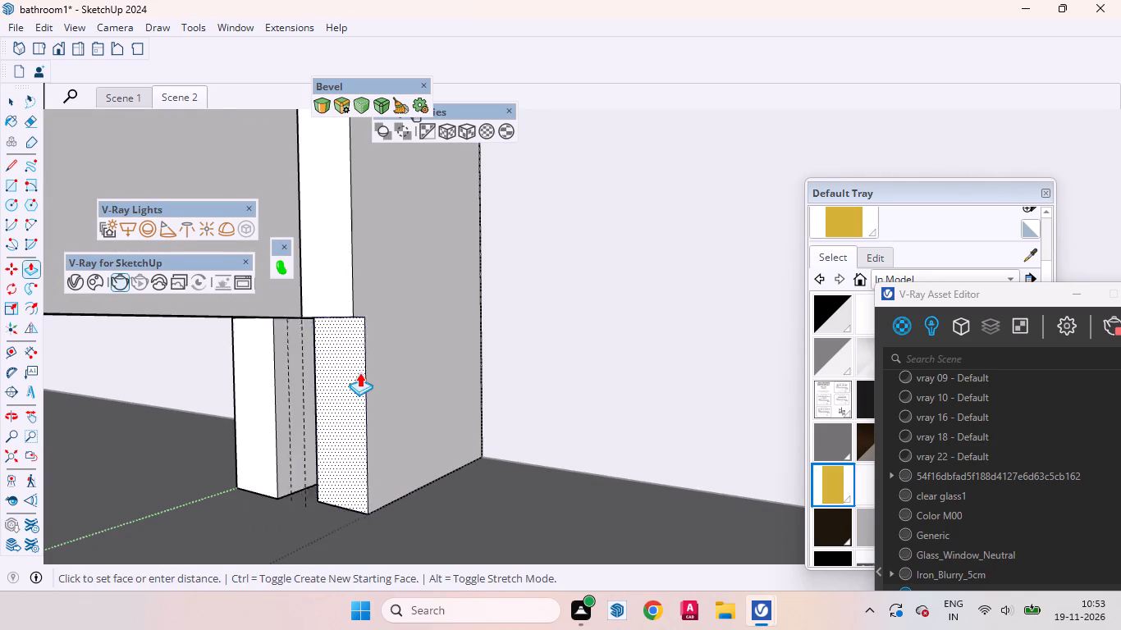
scroll(359, 372, down, 9)
scroll(366, 377, up, 1)
scroll(366, 377, down, 13)
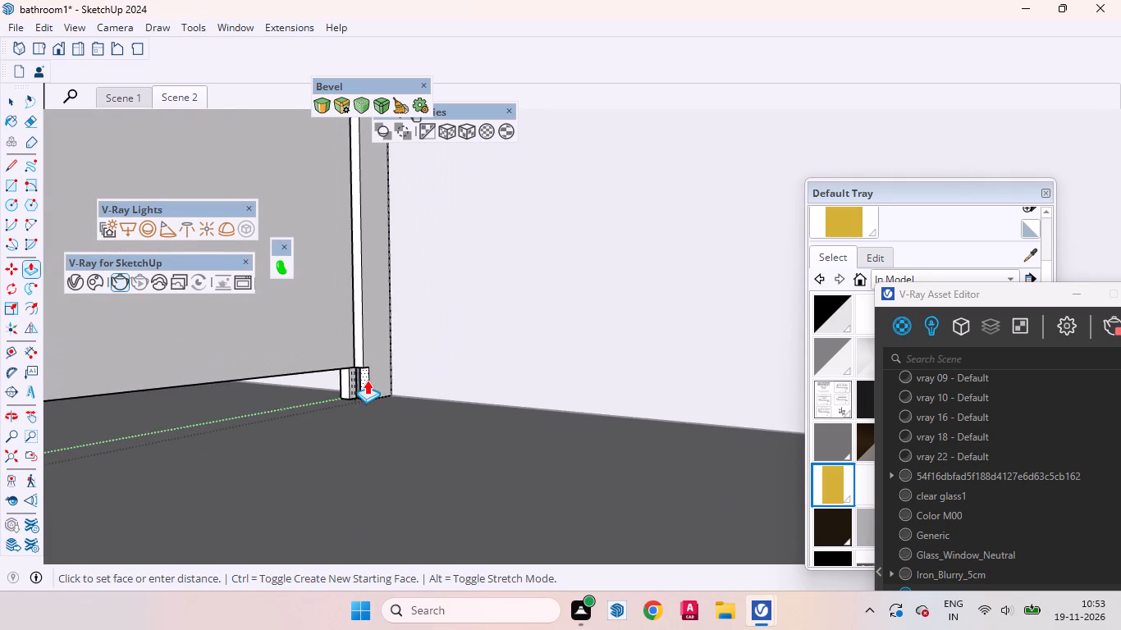
scroll(367, 380, down, 20)
scroll(367, 380, down, 2)
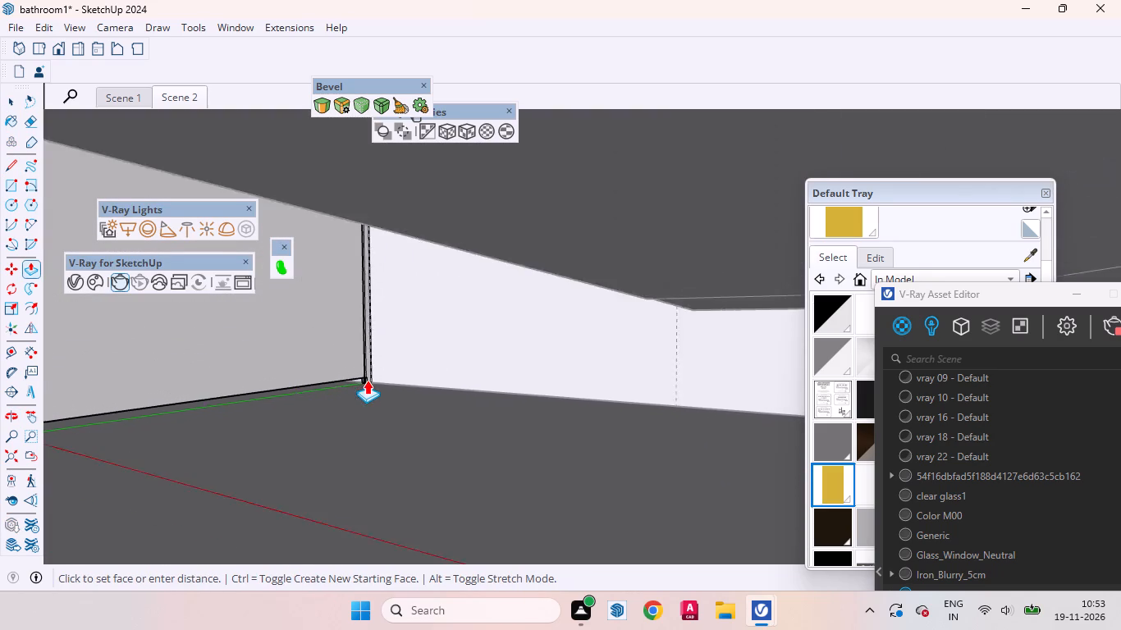
scroll(367, 380, down, 1)
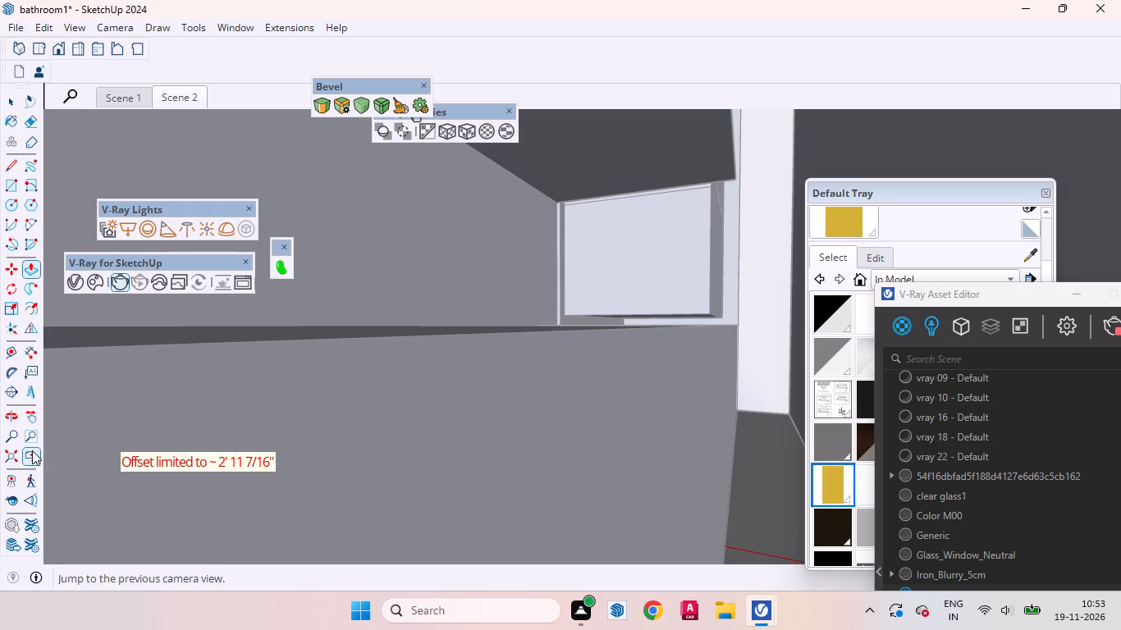
click(32, 450)
scroll(360, 390, down, 2)
middle_drag(366, 407, 405, 407)
scroll(434, 402, down, 2)
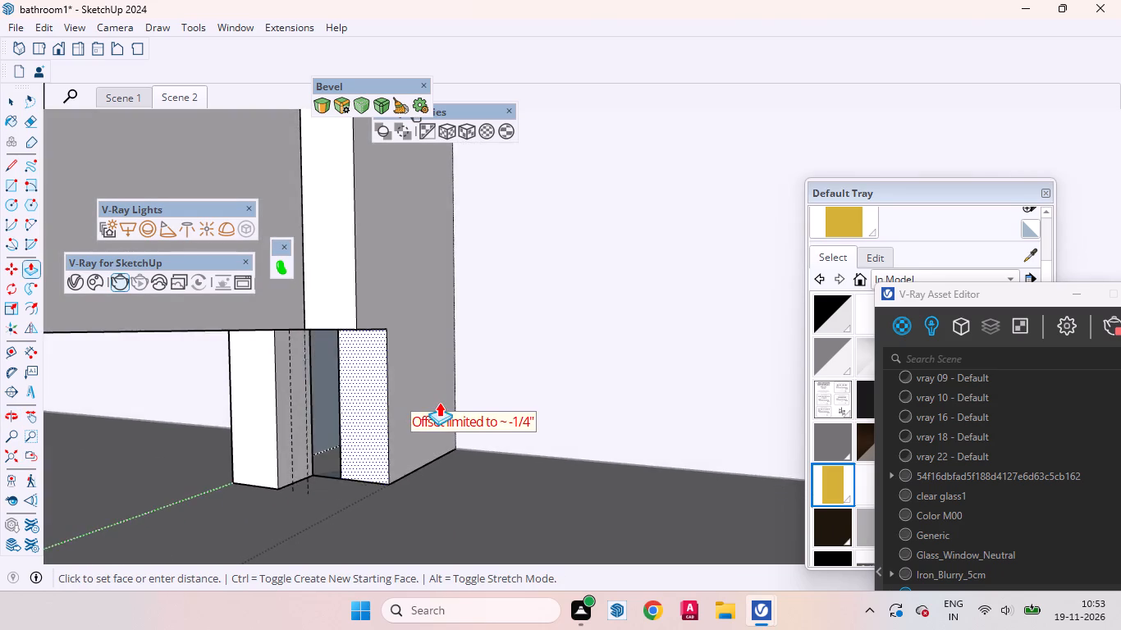
scroll(439, 402, down, 5)
middle_drag(410, 420, 474, 432)
scroll(466, 411, down, 8)
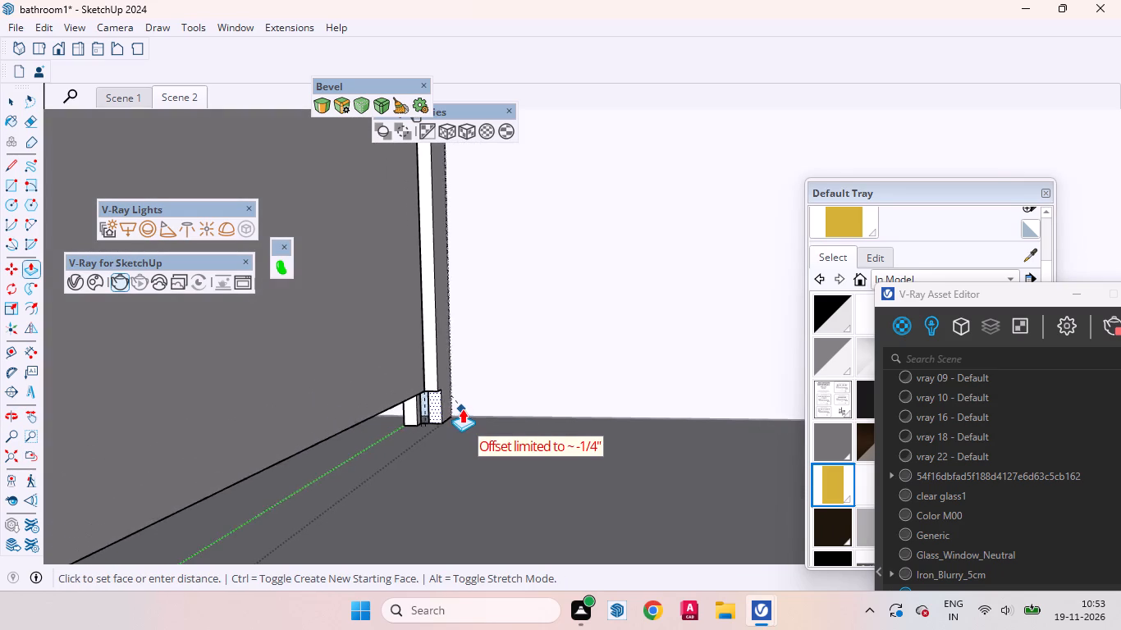
scroll(462, 409, down, 4)
scroll(460, 413, up, 1)
scroll(460, 413, down, 17)
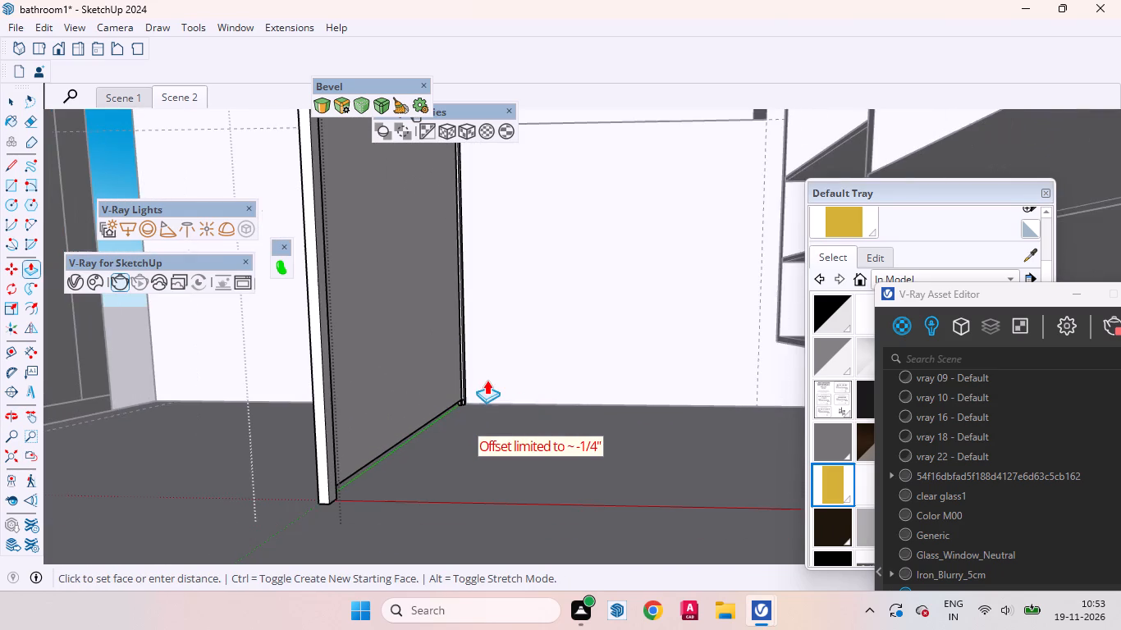
scroll(367, 494, up, 9)
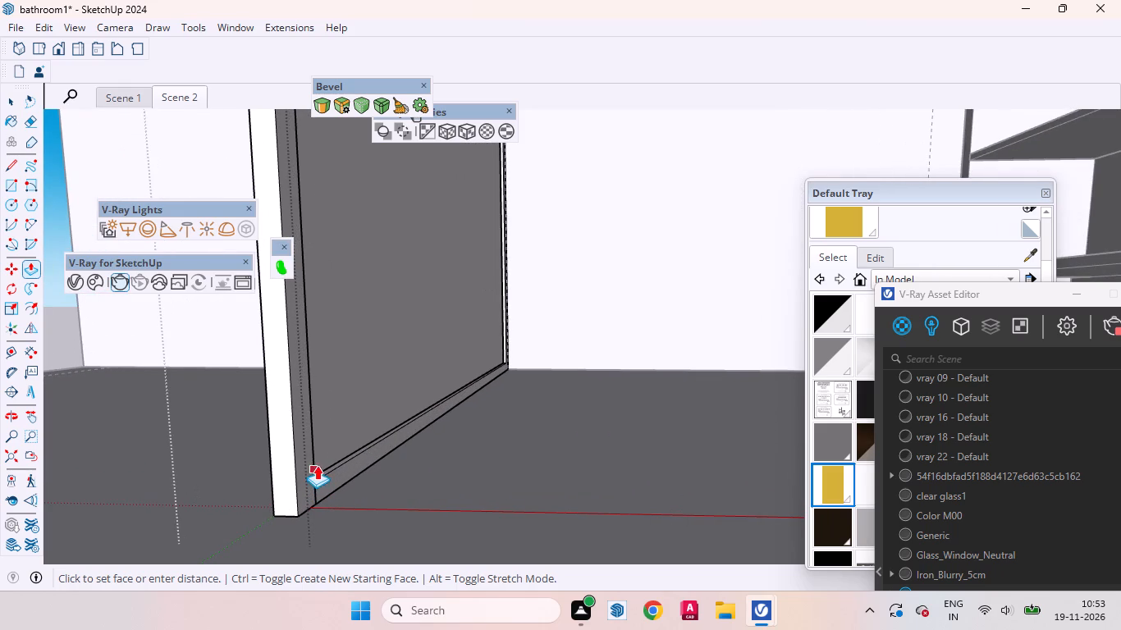
click(313, 461)
Push/Pull the small face on the groove's other side by the same distance to form the second side of the bottom rail.
middle_drag(310, 500, 240, 495)
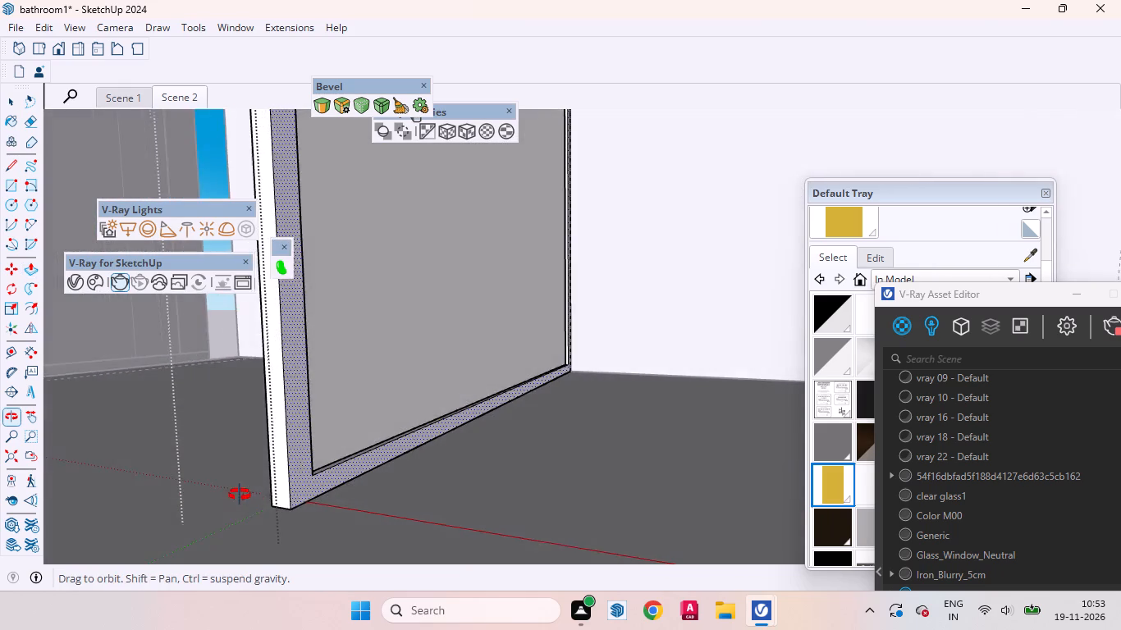
middle_drag(240, 495, 667, 505)
scroll(582, 466, down, 4)
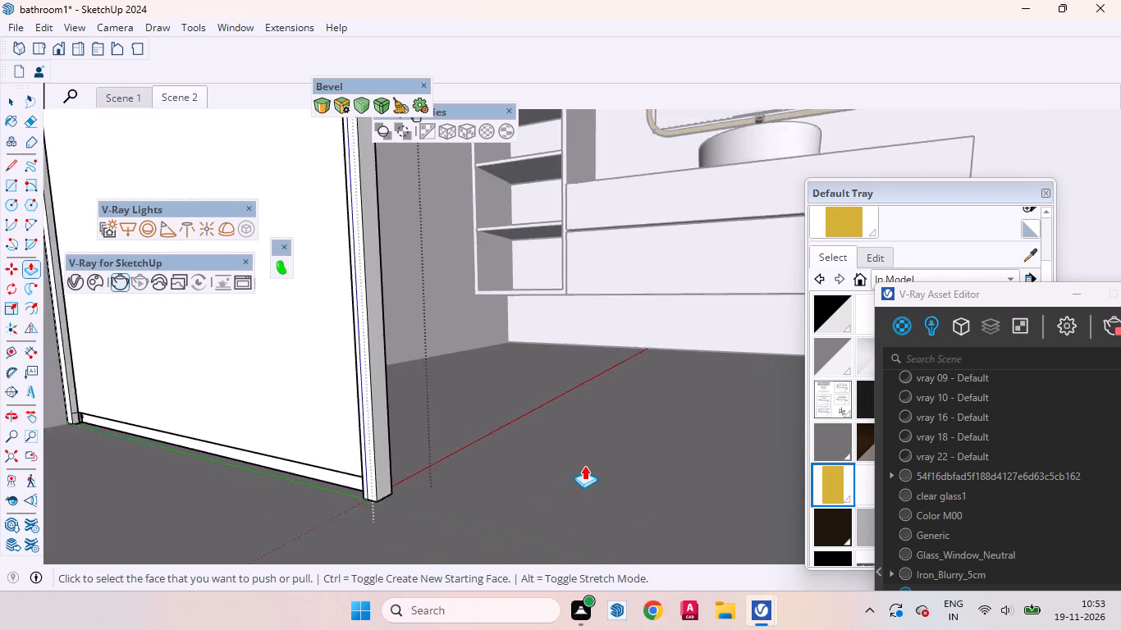
scroll(584, 465, down, 2)
scroll(254, 416, up, 16)
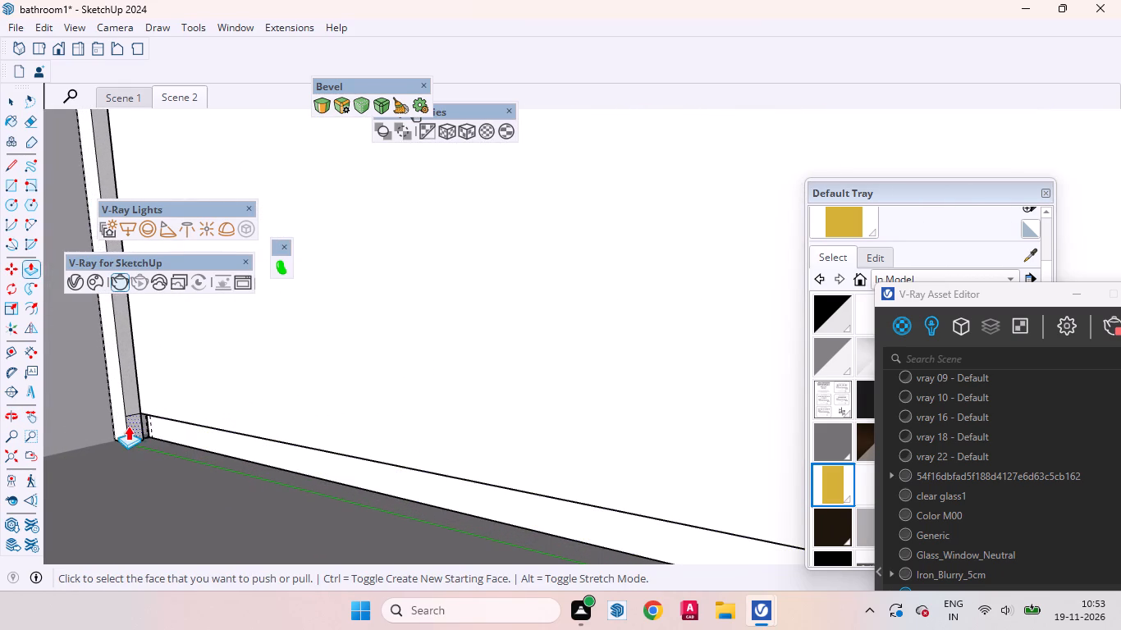
scroll(128, 426, up, 2)
double_click(135, 423)
scroll(141, 456, down, 6)
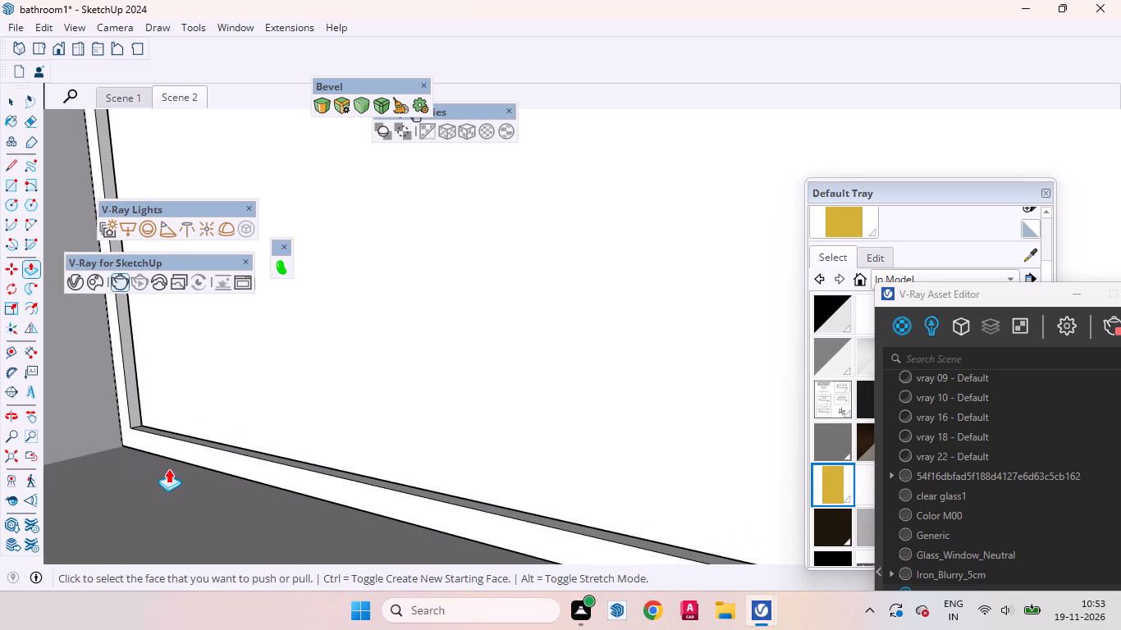
scroll(168, 468, down, 10)
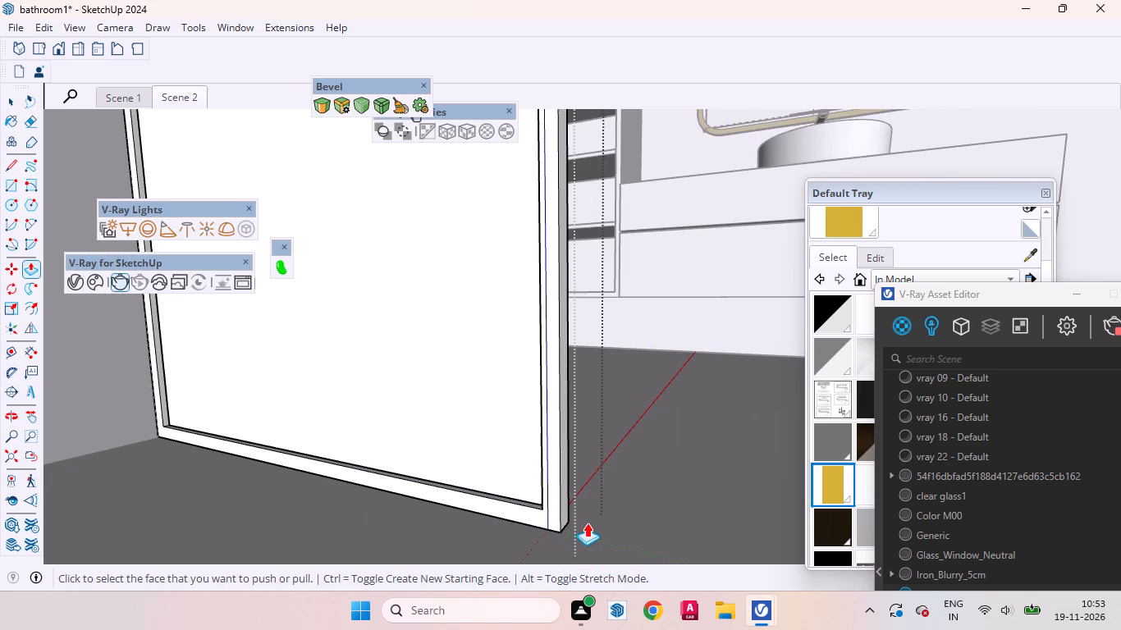
key(space)
click(559, 470)
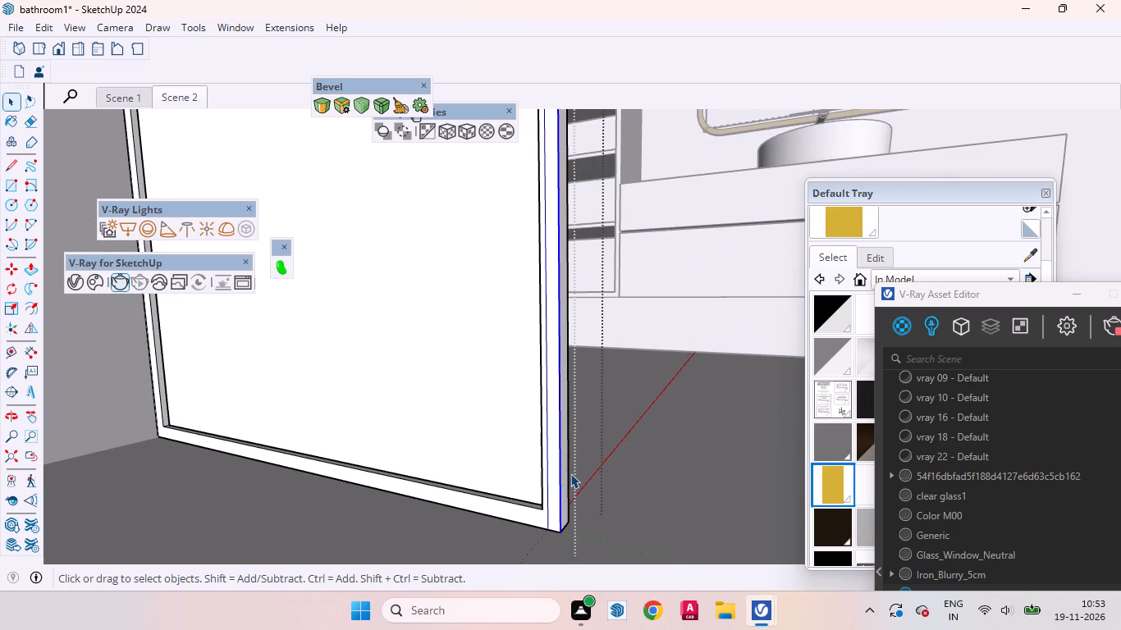
Delete the vertical guide lines that extend above the partition inside its group.
middle_drag(570, 473, 379, 534)
scroll(414, 501, down, 20)
scroll(414, 501, down, 1)
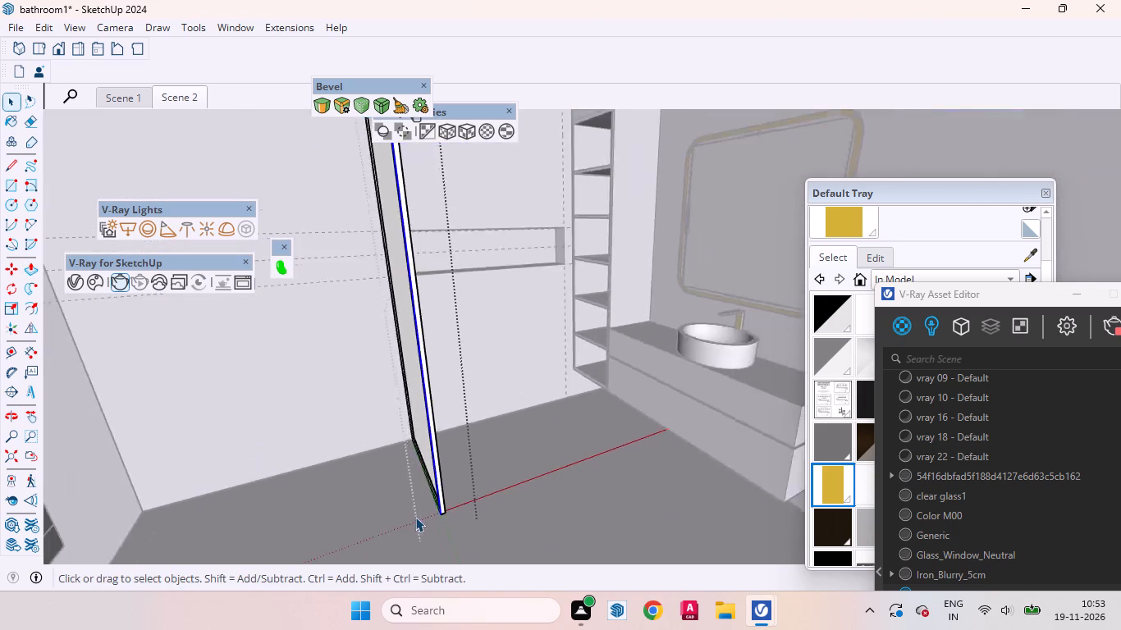
scroll(415, 517, down, 14)
double_click(561, 342)
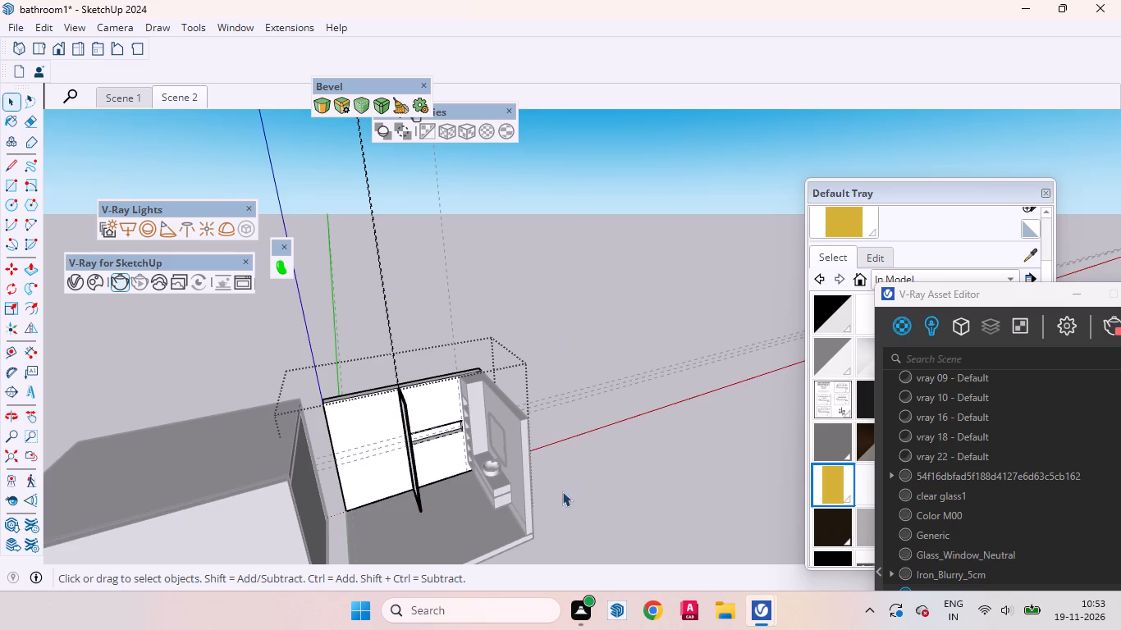
middle_drag(460, 509, 257, 415)
drag(519, 311, 426, 253)
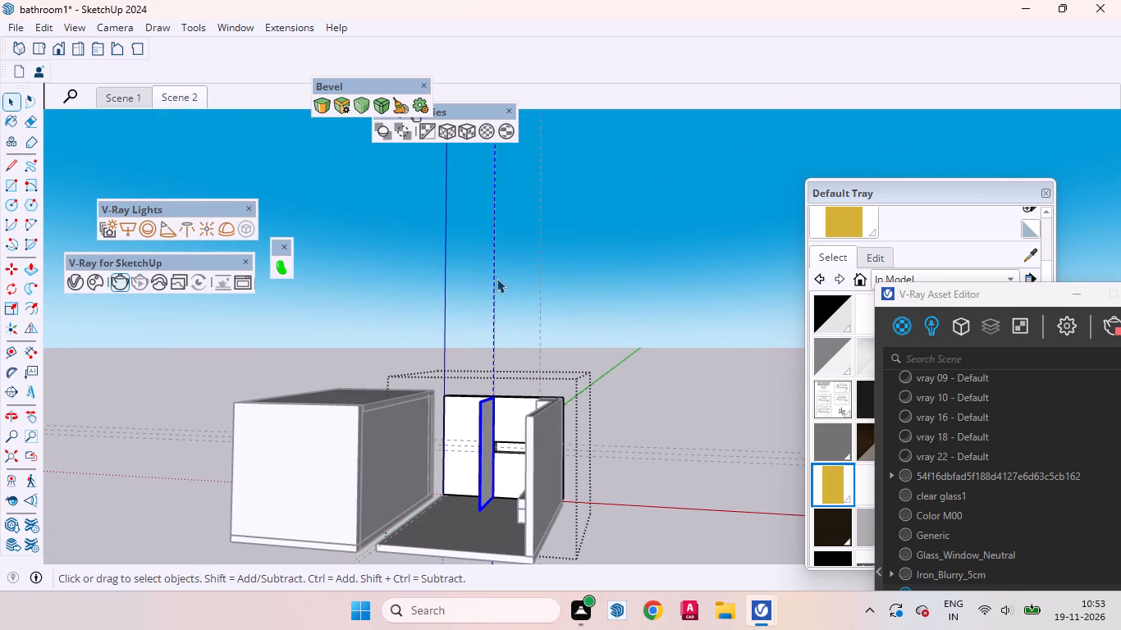
double_click(496, 278)
drag(524, 291, 312, 217)
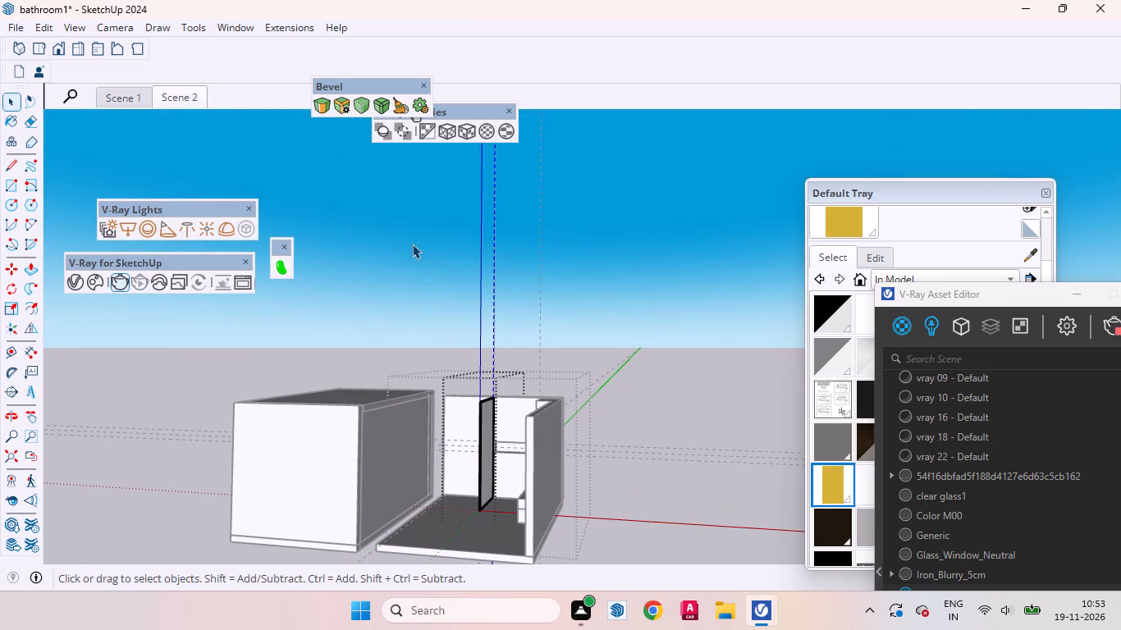
key(Delete)
Delete the horizontal guide lines running across the model outside the groups.
scroll(391, 336, down, 6)
click(562, 480)
drag(737, 458, 609, 304)
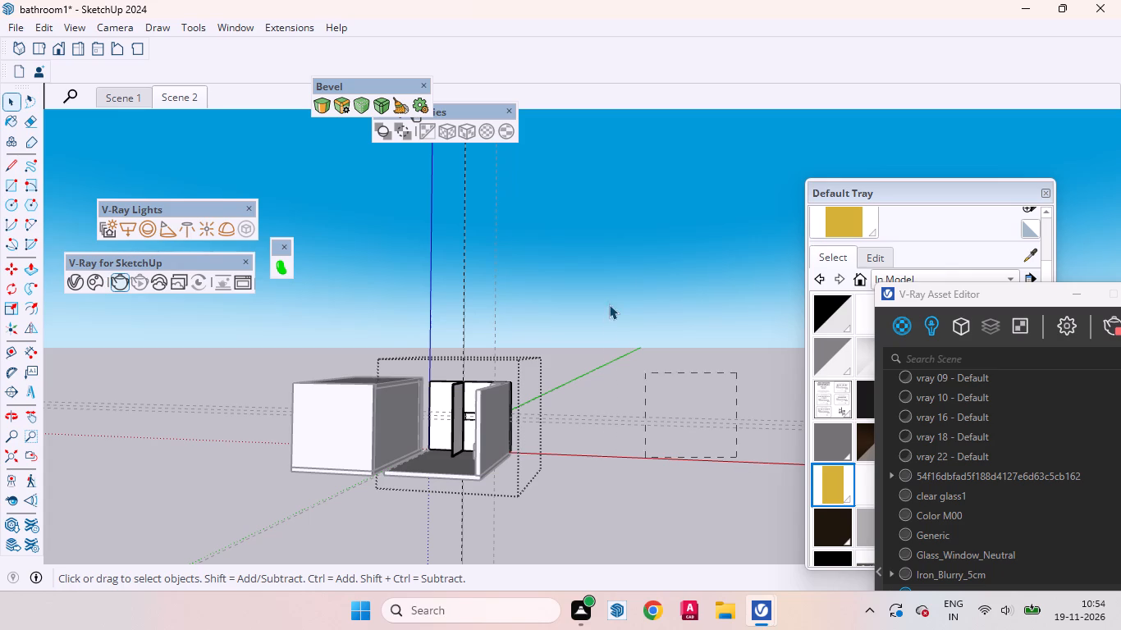
drag(609, 304, 607, 301)
key(Delete)
click(615, 464)
drag(688, 468, 635, 416)
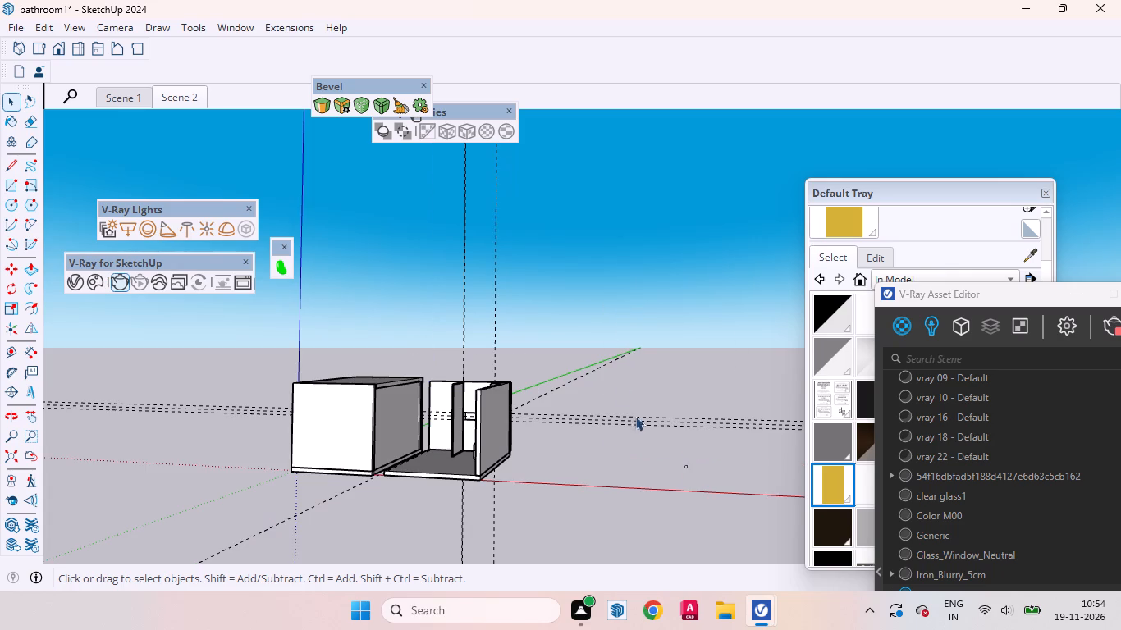
drag(635, 416, 571, 286)
key(Delete)
Delete the remaining vertical guide lines above the bathroom, first inside the wall group and then outside all groups.
drag(548, 281, 399, 199)
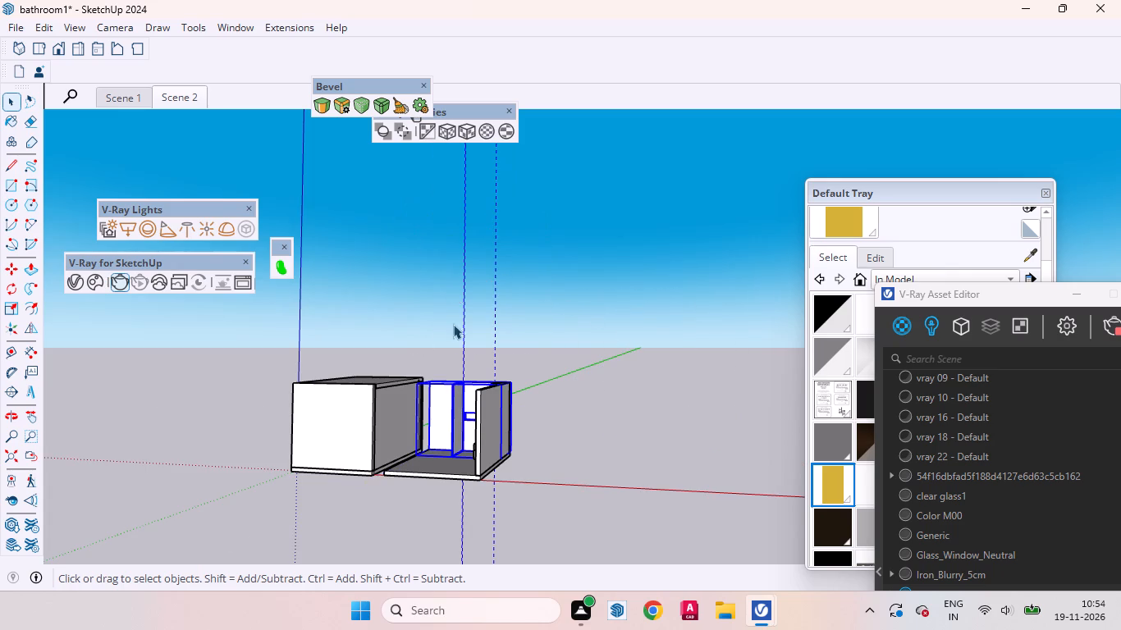
double_click(460, 396)
drag(511, 314, 395, 230)
drag(486, 276, 404, 220)
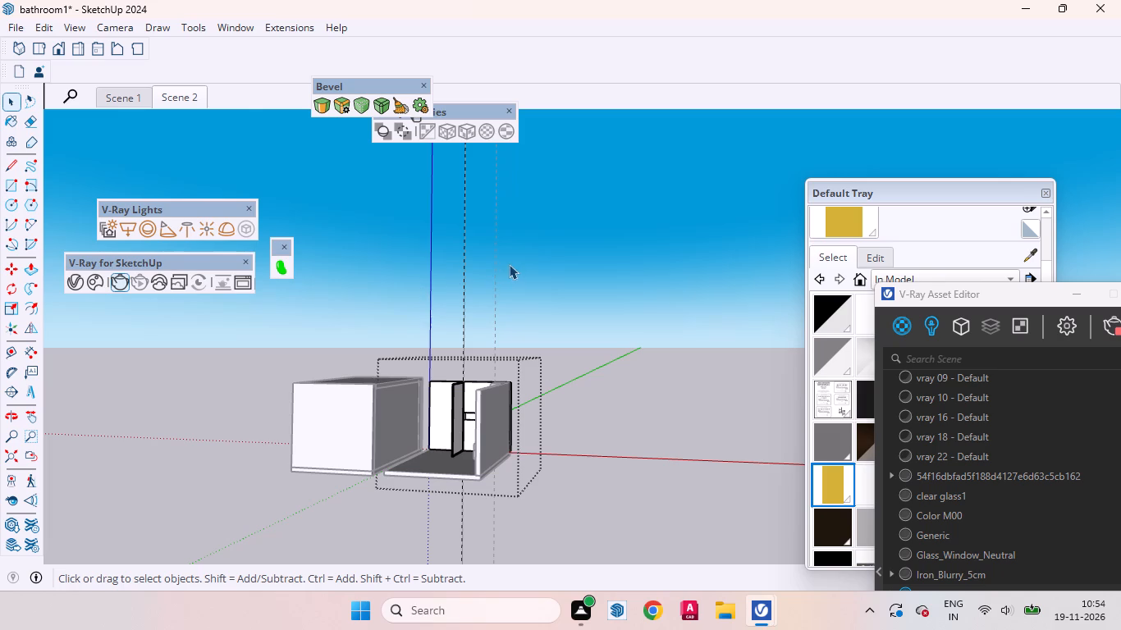
drag(509, 264, 306, 163)
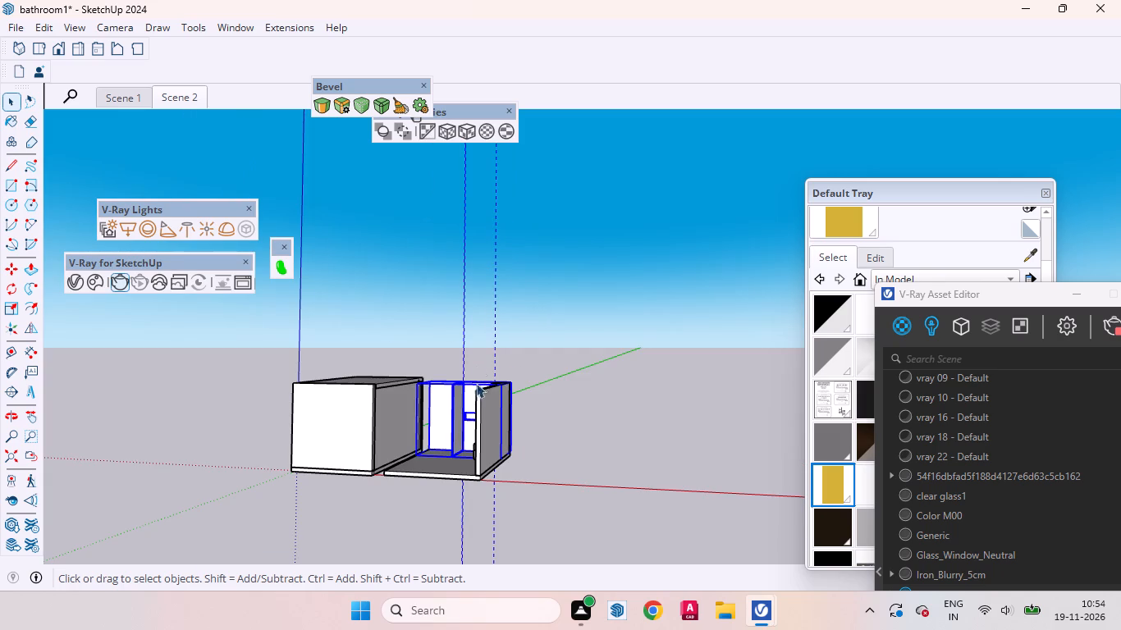
double_click(460, 399)
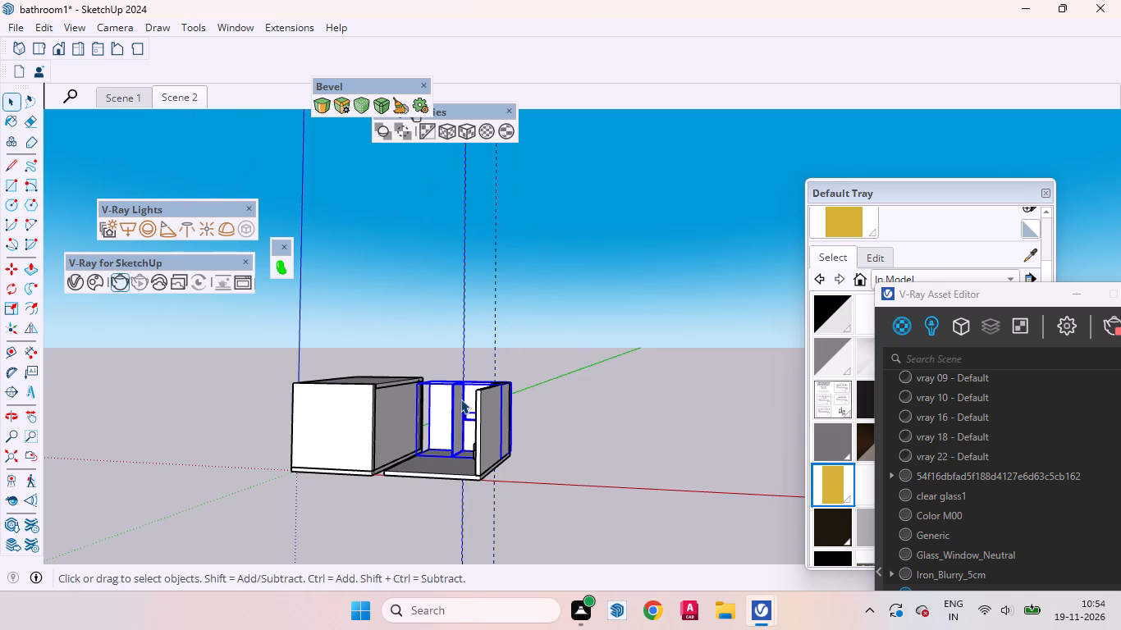
middle_drag(492, 424, 607, 429)
drag(509, 269, 310, 154)
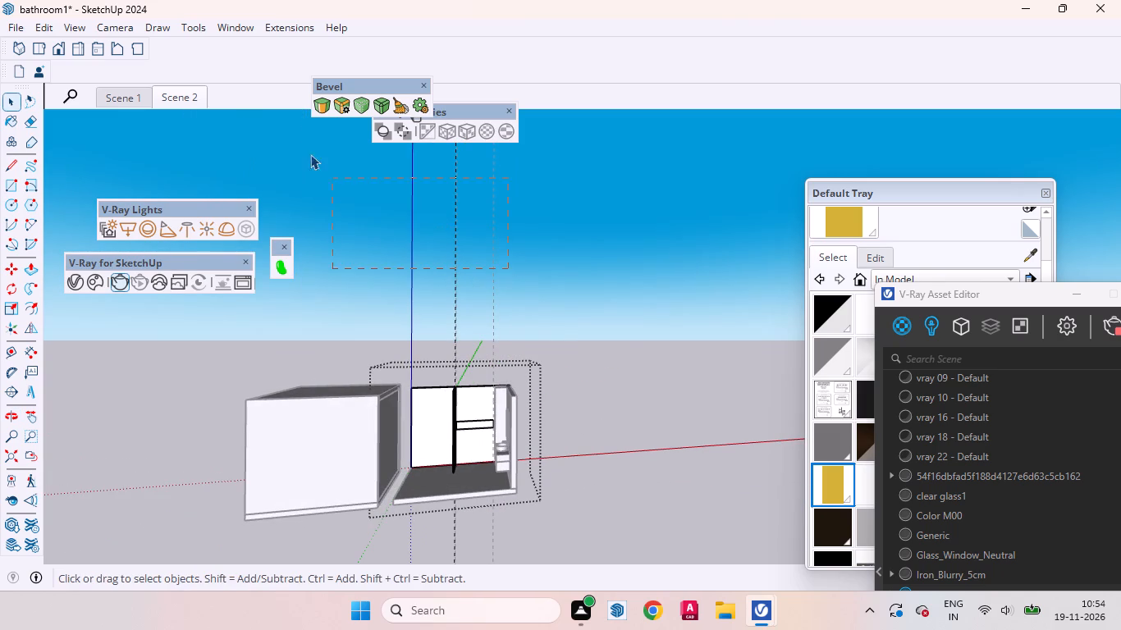
drag(310, 154, 304, 146)
key(Delete)
click(651, 386)
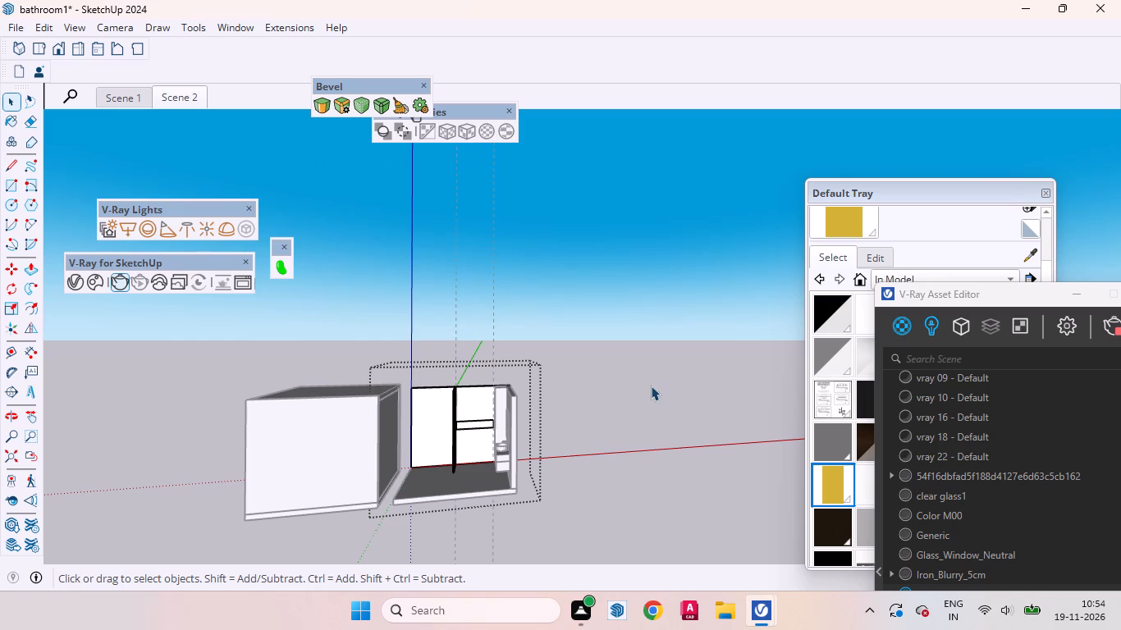
drag(580, 314, 277, 148)
key(Delete)
Paint the partition's posts and rails with the gold Material1 inside the frame's group, leaving the panel unpainted.
middle_drag(515, 436, 746, 418)
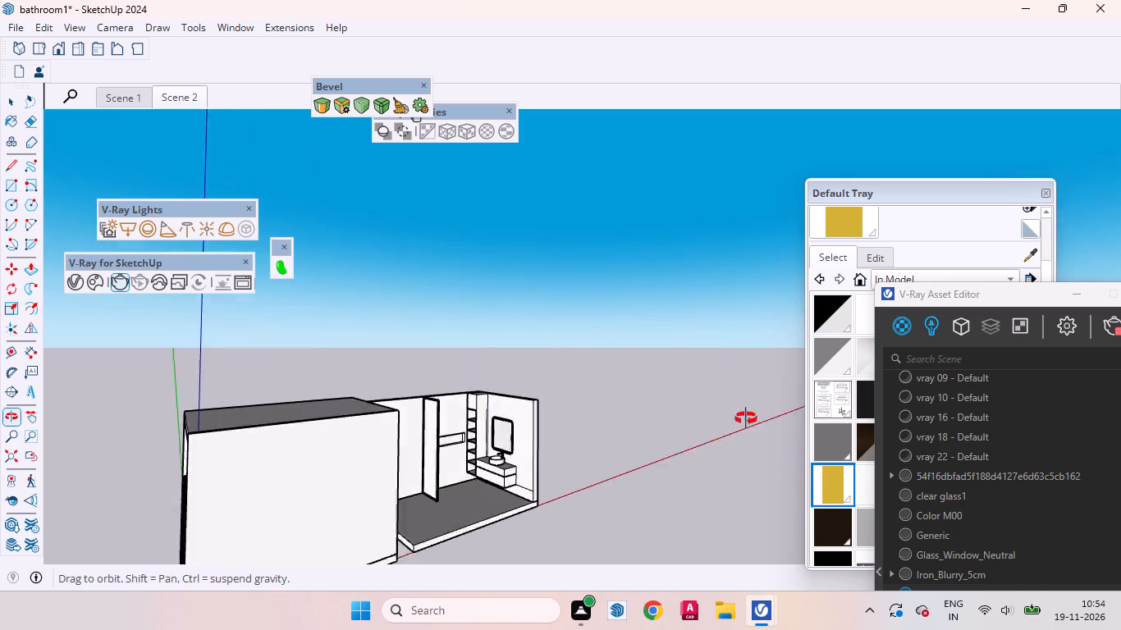
middle_drag(746, 418, 406, 507)
scroll(507, 377, up, 8)
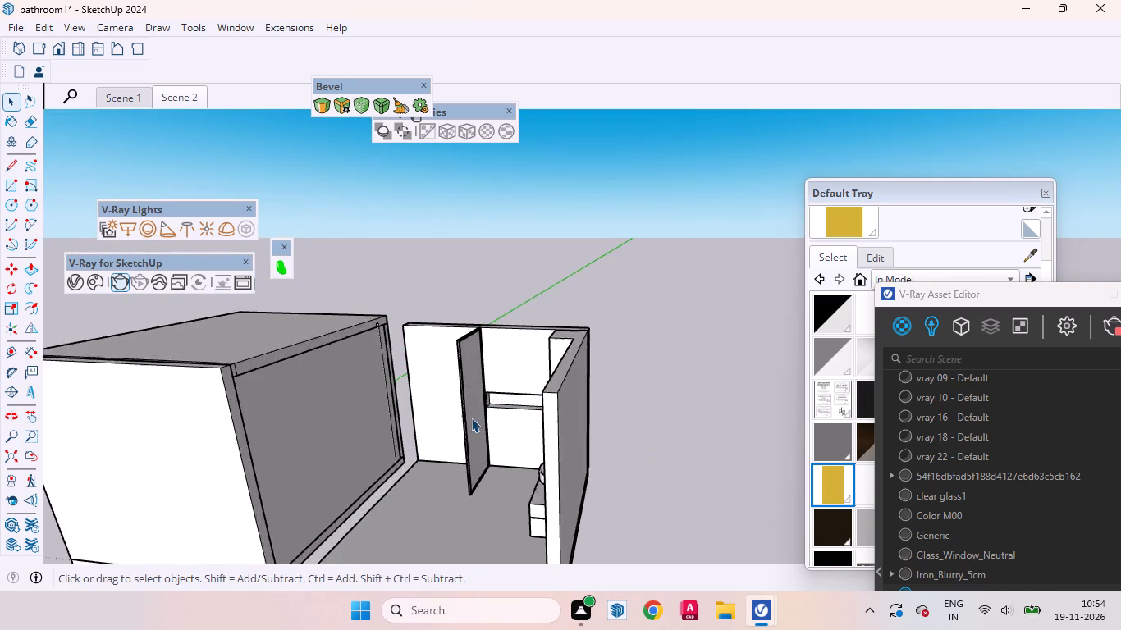
scroll(471, 418, up, 6)
scroll(441, 290, up, 8)
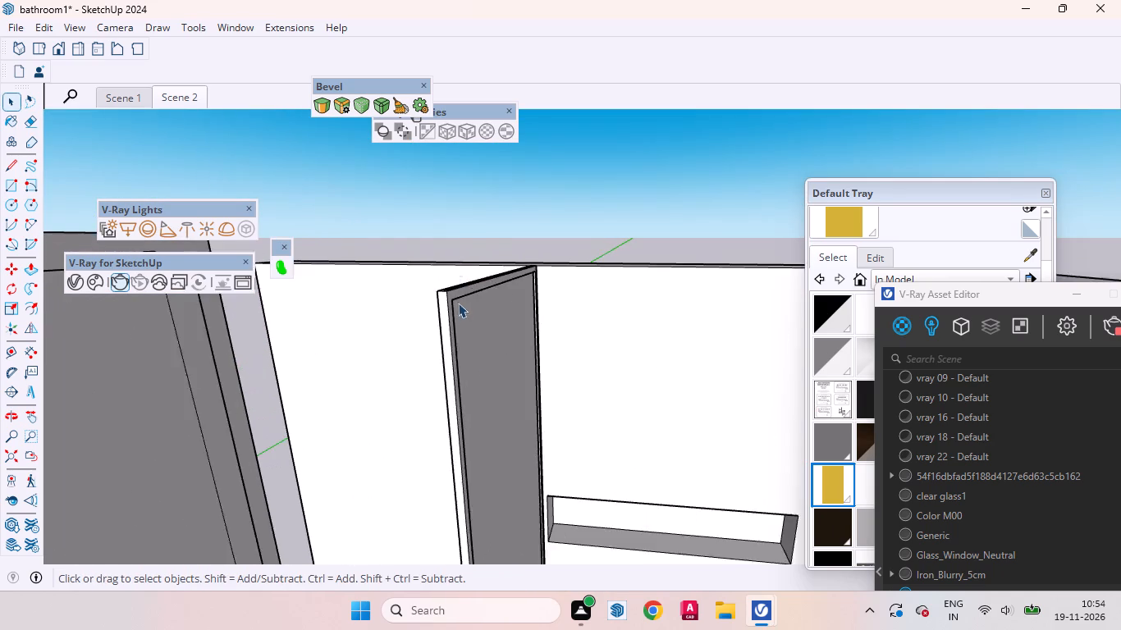
scroll(458, 303, up, 3)
click(447, 288)
double_click(447, 288)
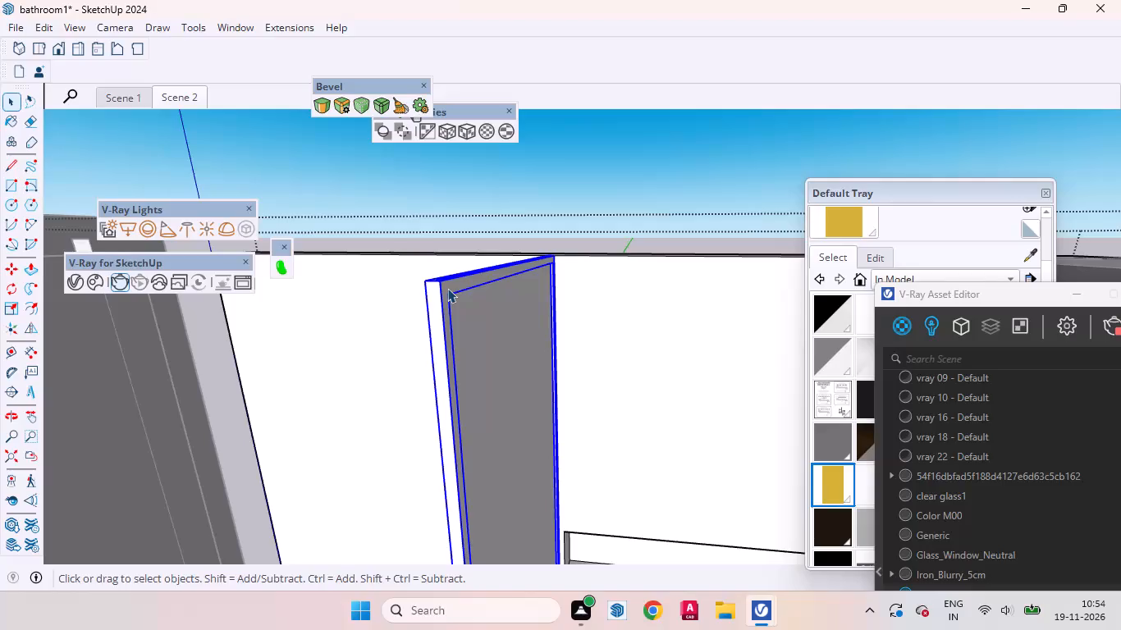
click(502, 338)
double_click(446, 290)
click(446, 290)
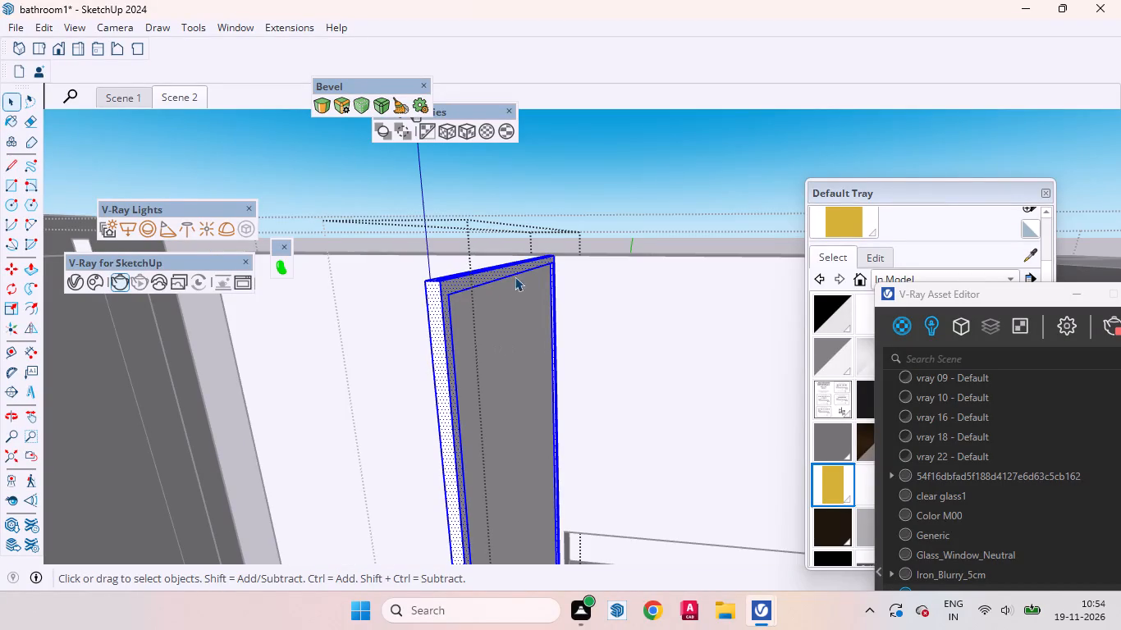
click(840, 224)
scroll(481, 272, up, 5)
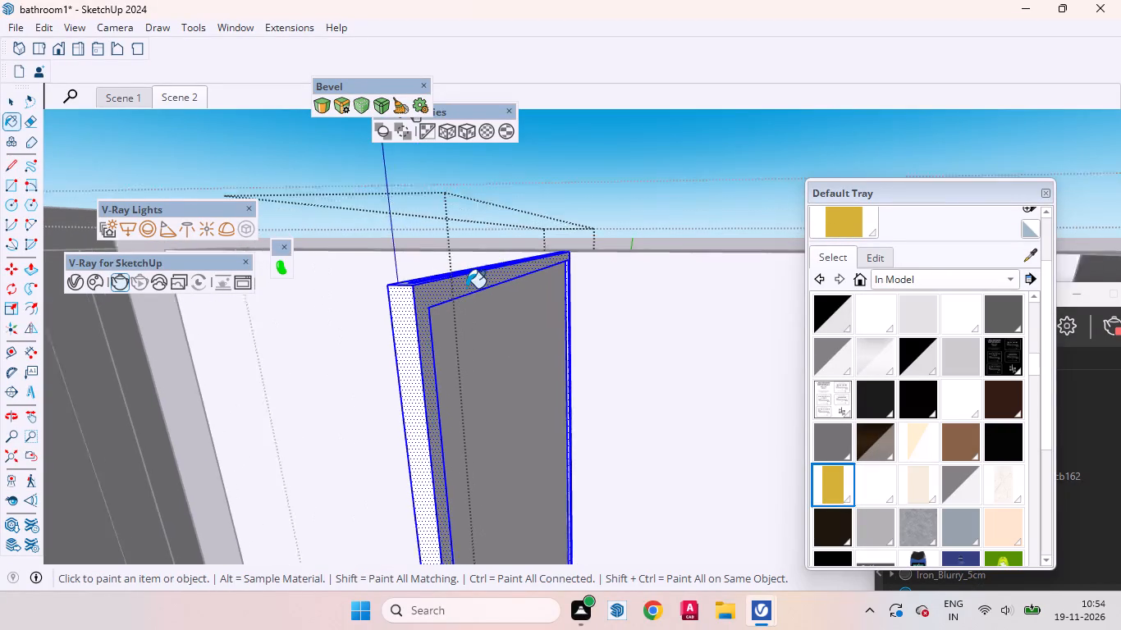
scroll(466, 288, up, 2)
click(425, 299)
key(Delete)
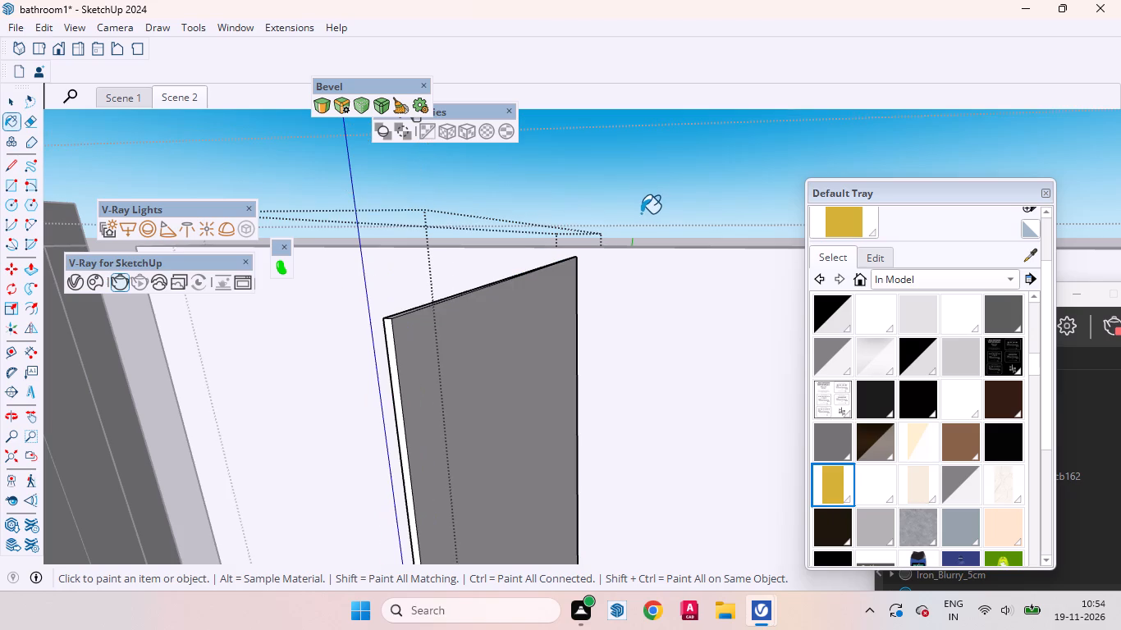
key(ctrl+z)
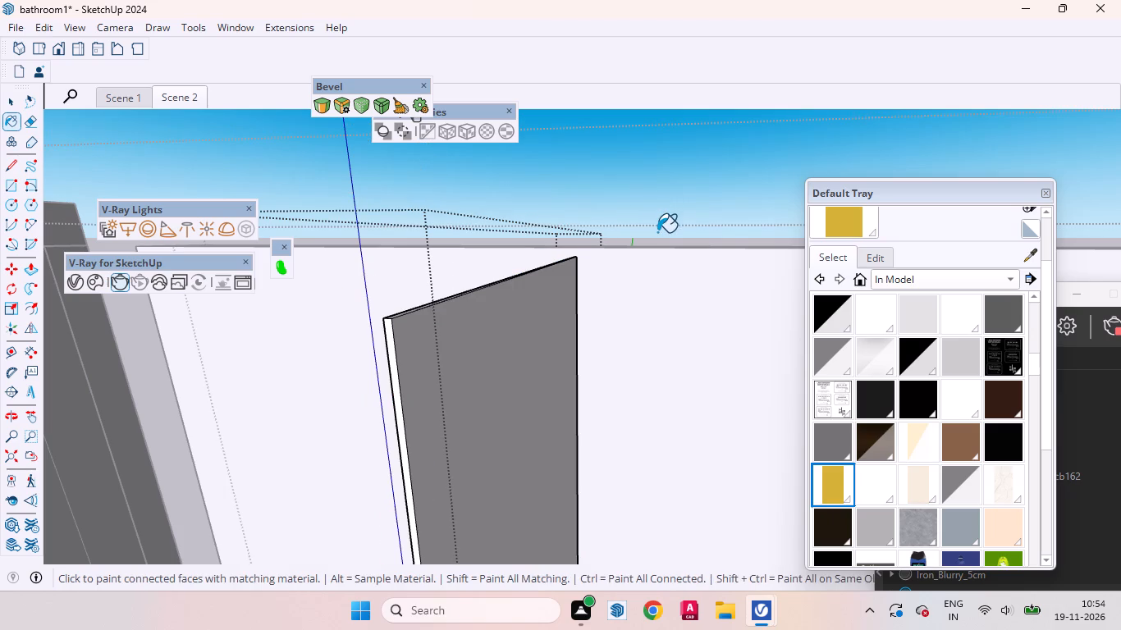
key(space)
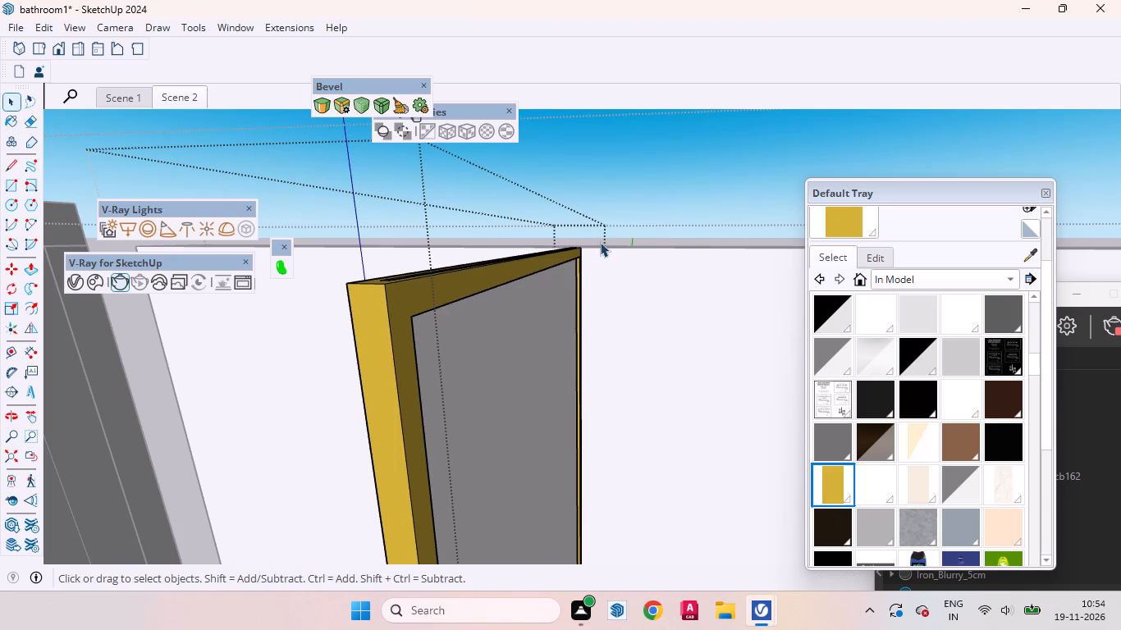
scroll(600, 242, down, 20)
scroll(600, 242, down, 6)
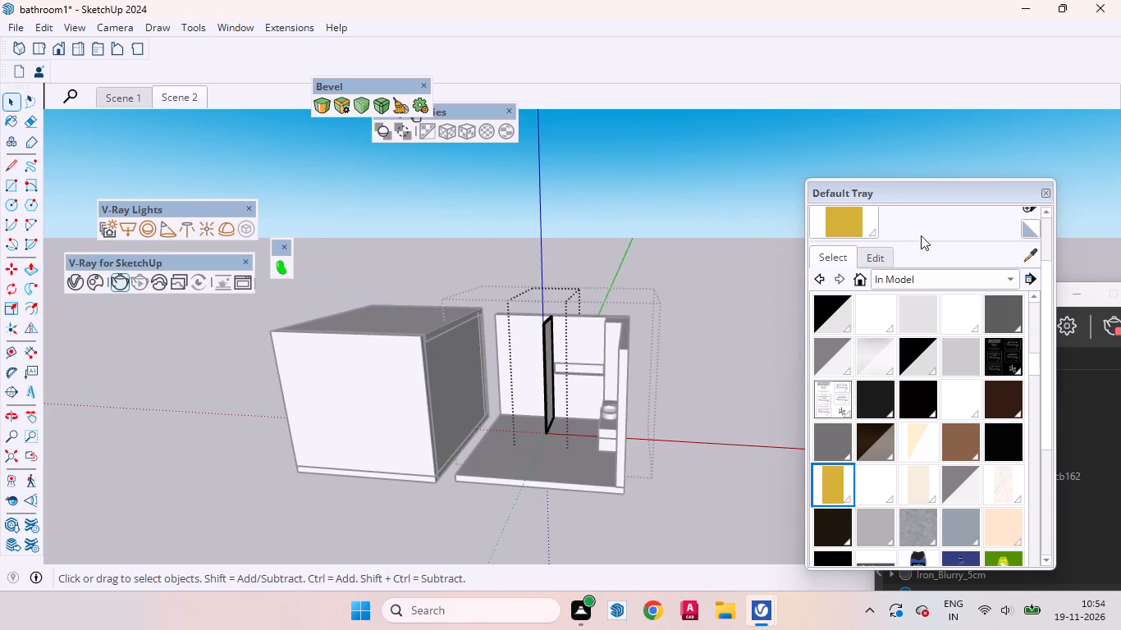
drag(958, 201, 869, 173)
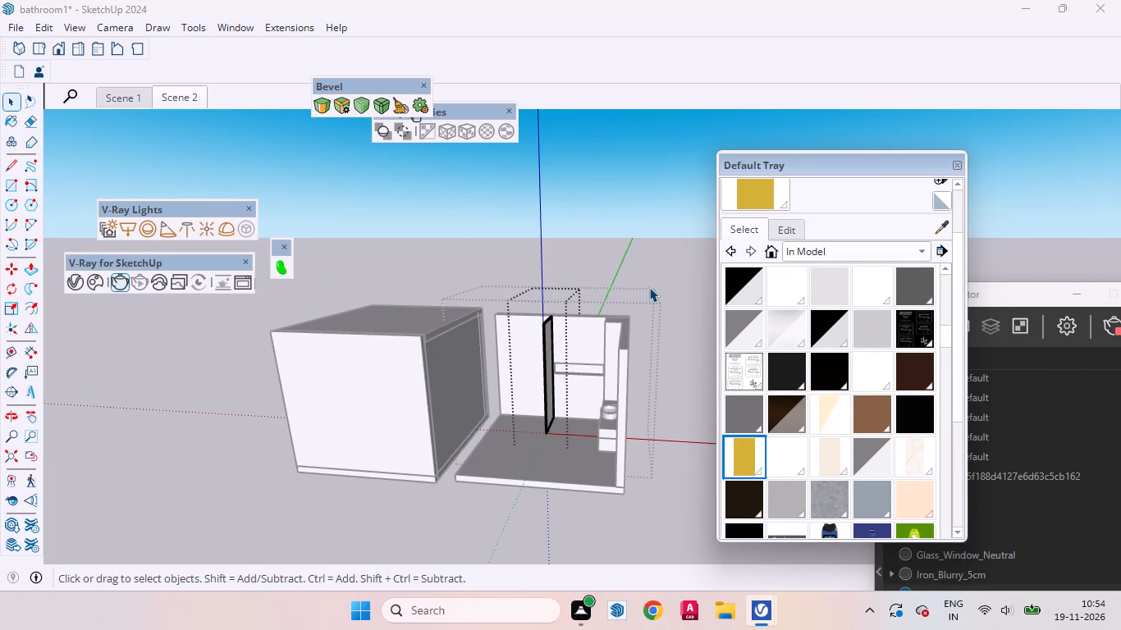
click(643, 286)
click(688, 252)
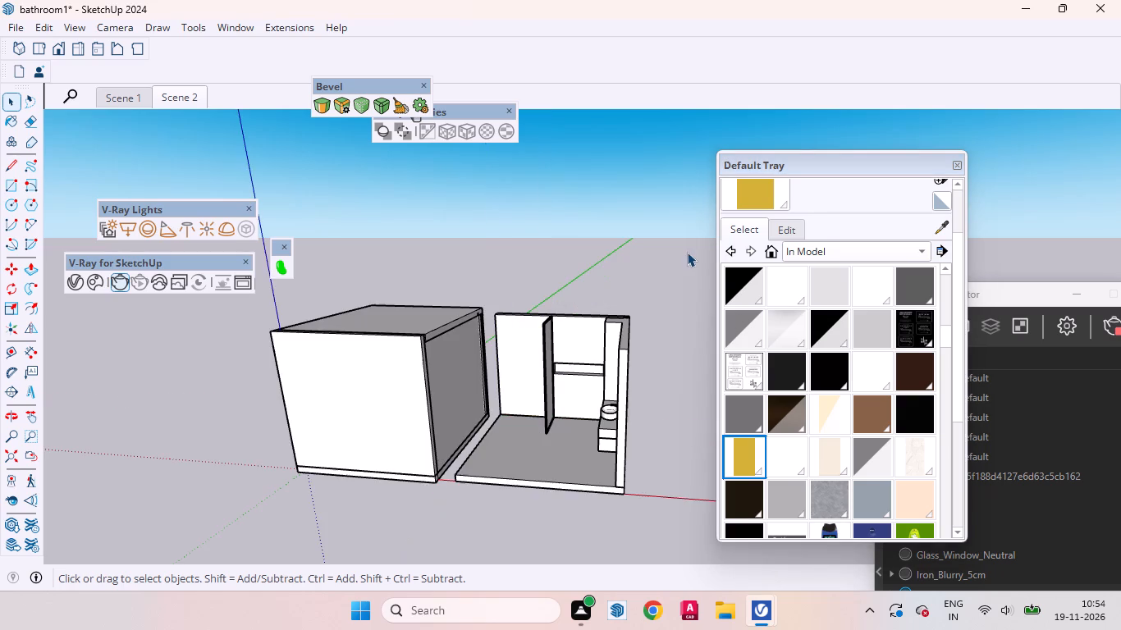
Examine the gold-painted partition frame along its posts and bottom rail from both sides of the panel.
scroll(604, 342, up, 12)
middle_drag(467, 491, 452, 486)
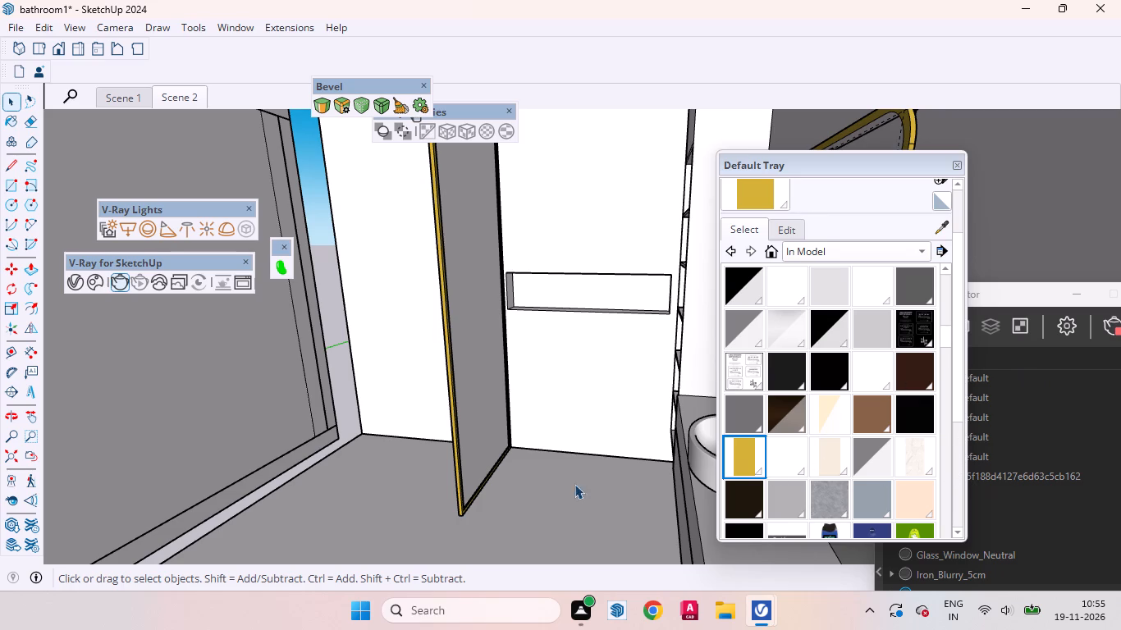
scroll(512, 373, up, 9)
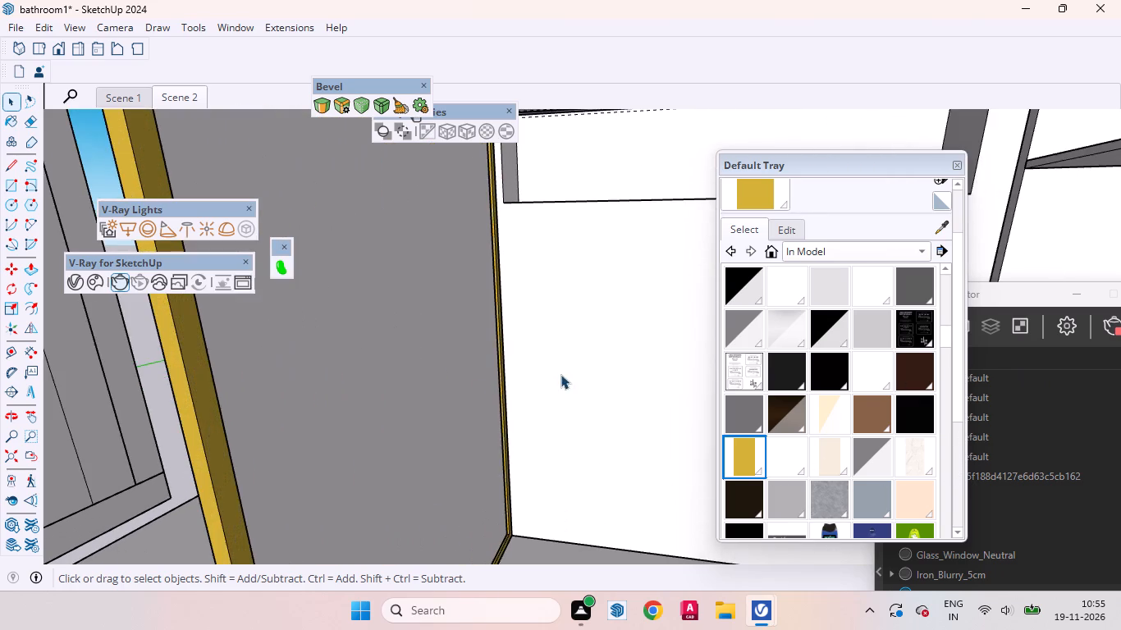
middle_drag(543, 388, 761, 383)
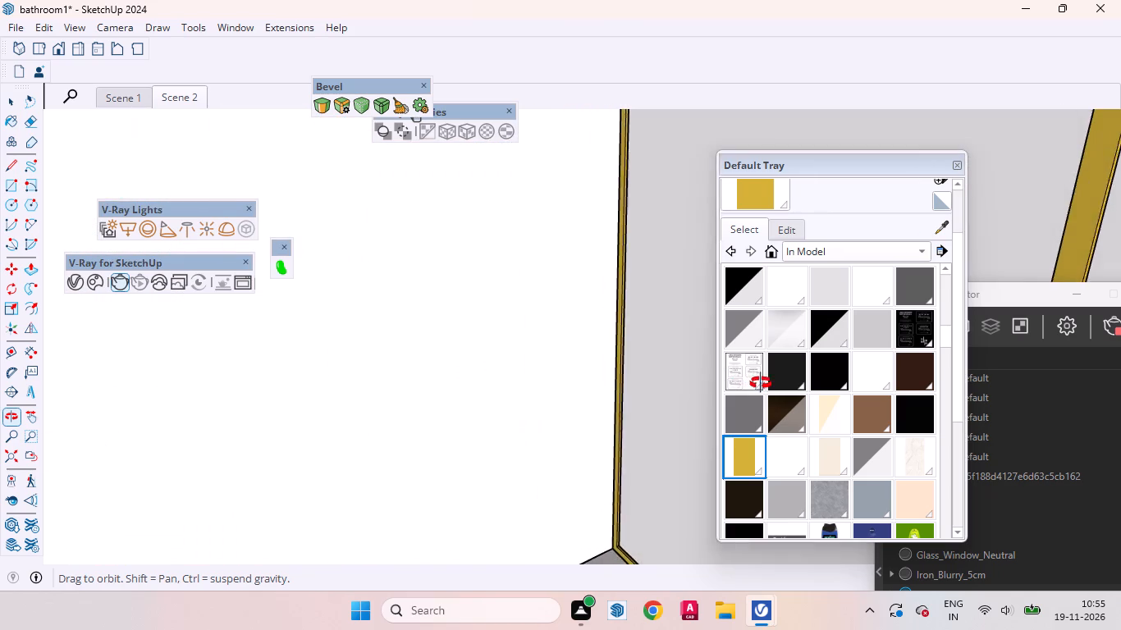
middle_drag(761, 383, 716, 392)
scroll(562, 386, down, 10)
scroll(522, 396, up, 1)
scroll(521, 399, down, 7)
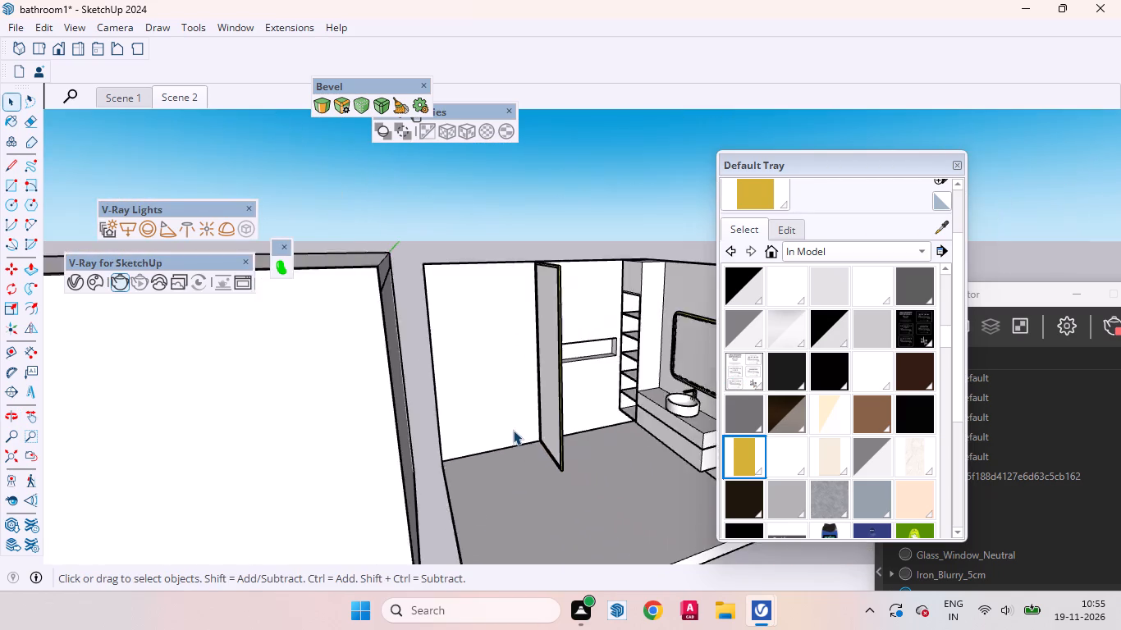
scroll(513, 430, down, 5)
scroll(524, 407, up, 1)
scroll(524, 407, down, 5)
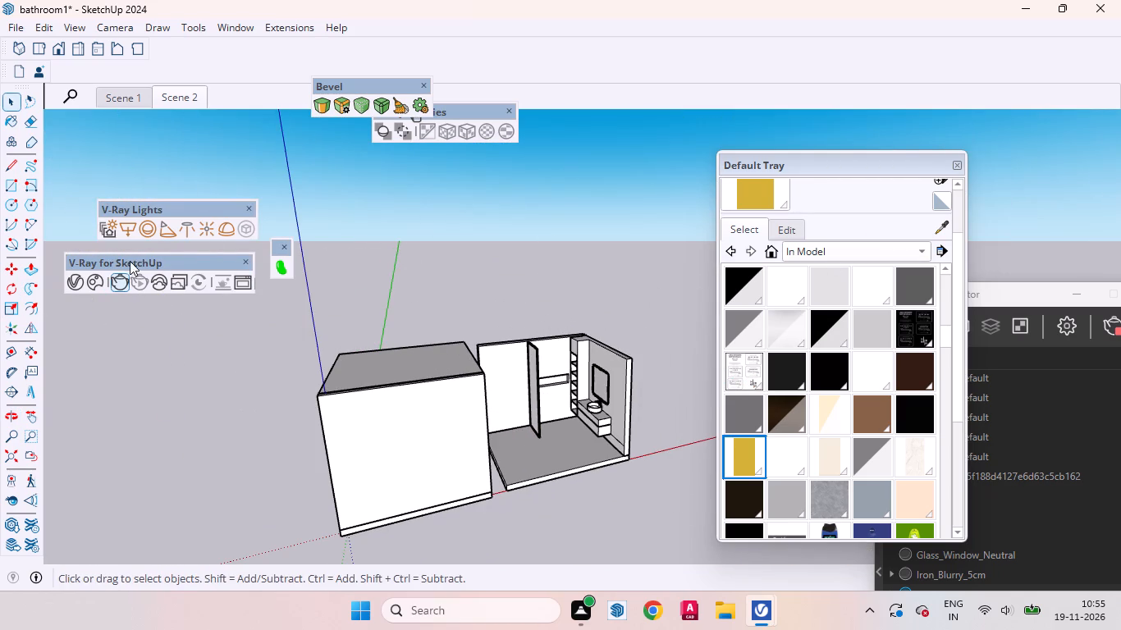
Find the clear glass1 material in the V-Ray Asset Editor by searching for "cle" and make it the current material.
click(71, 281)
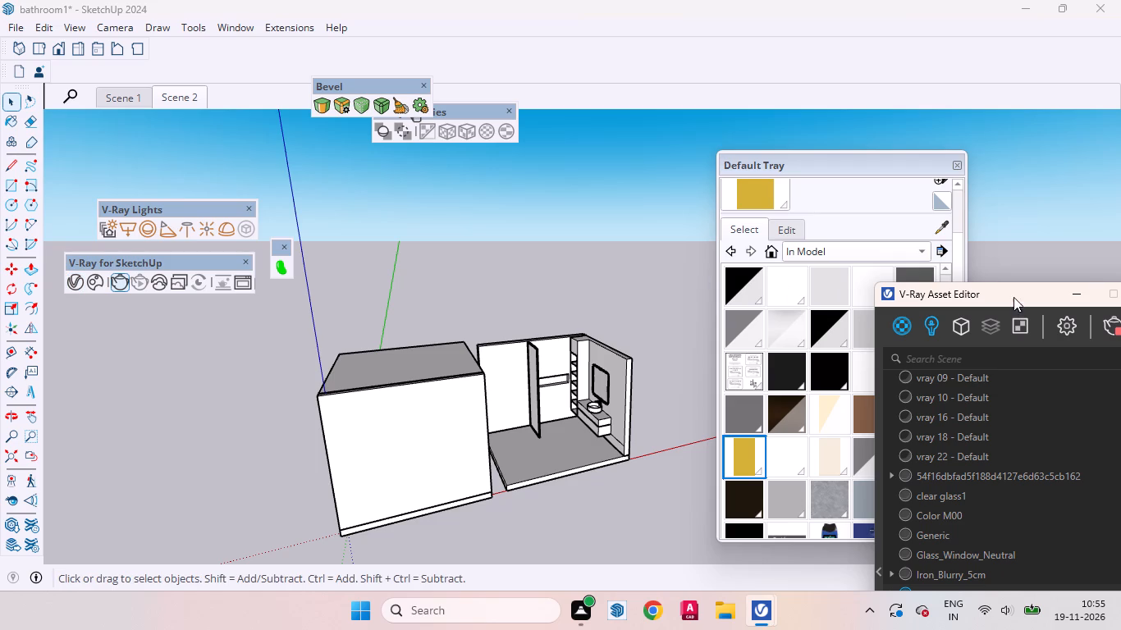
drag(1018, 296, 565, 170)
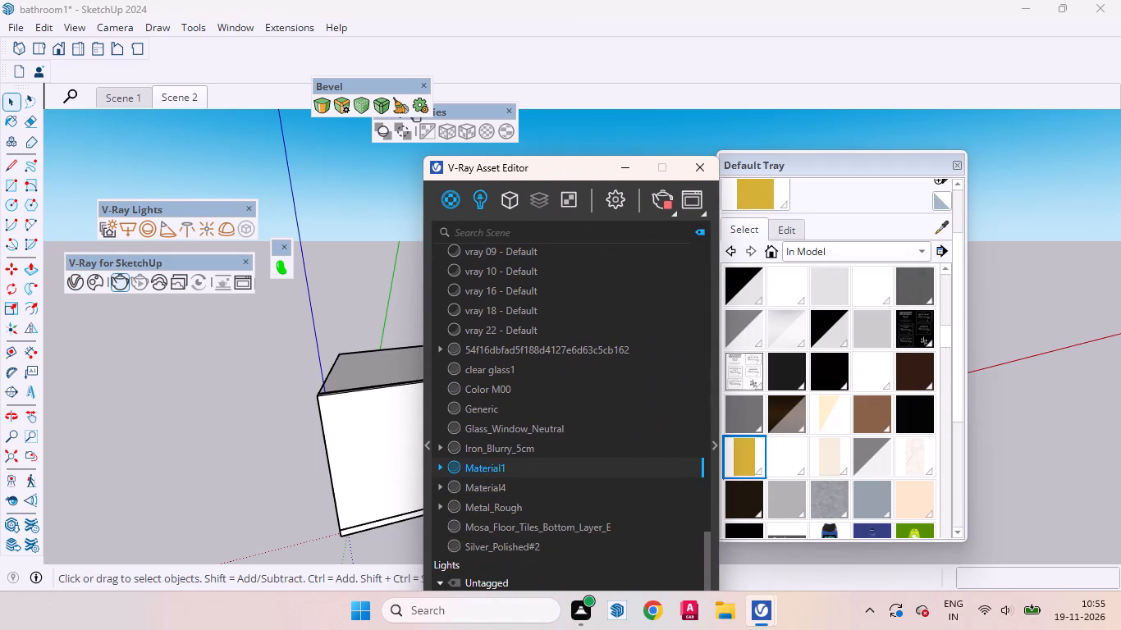
click(487, 235)
text(cle)
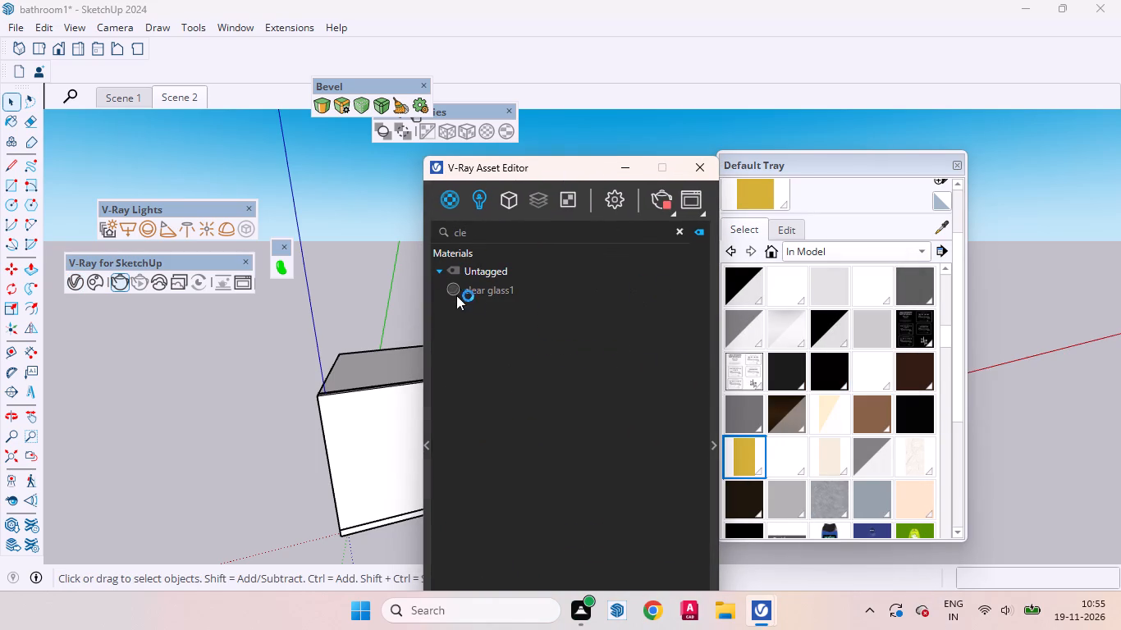
click(512, 289)
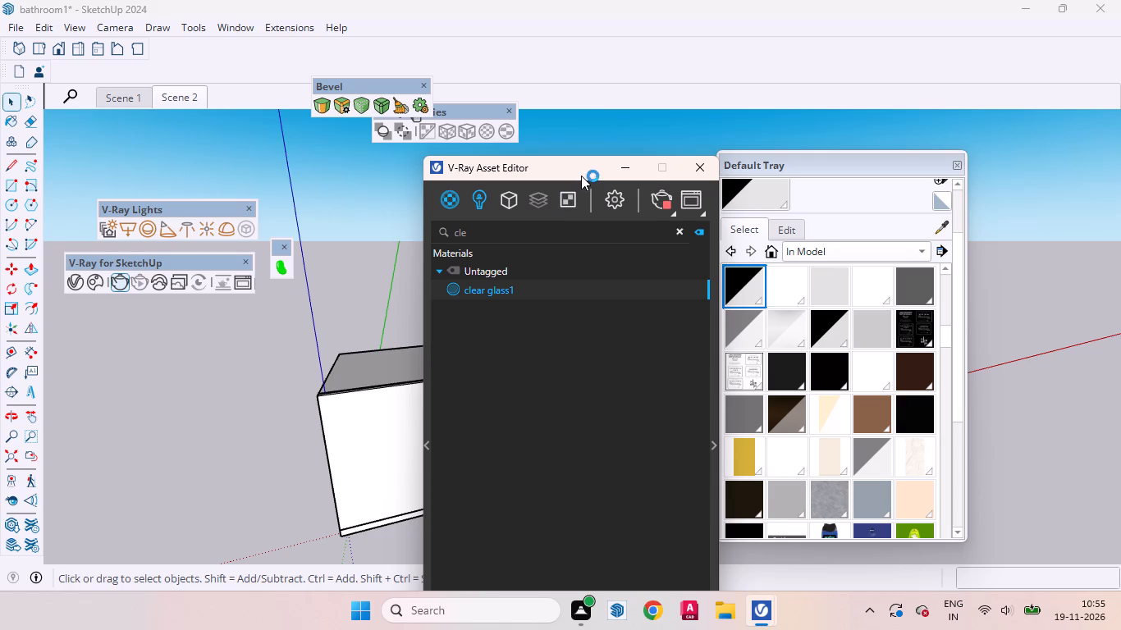
drag(566, 173, 164, 231)
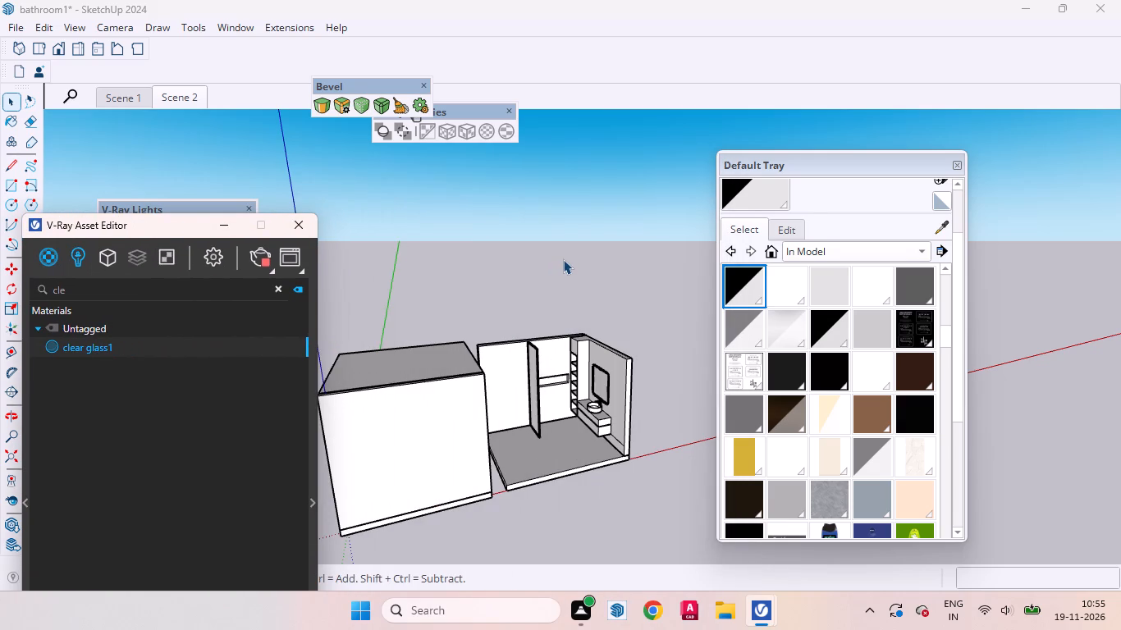
key(space)
Paint the partition's panel with the clear glass1 material inside the frame's group, then close the open groups.
scroll(542, 413, up, 8)
middle_drag(529, 398, 252, 459)
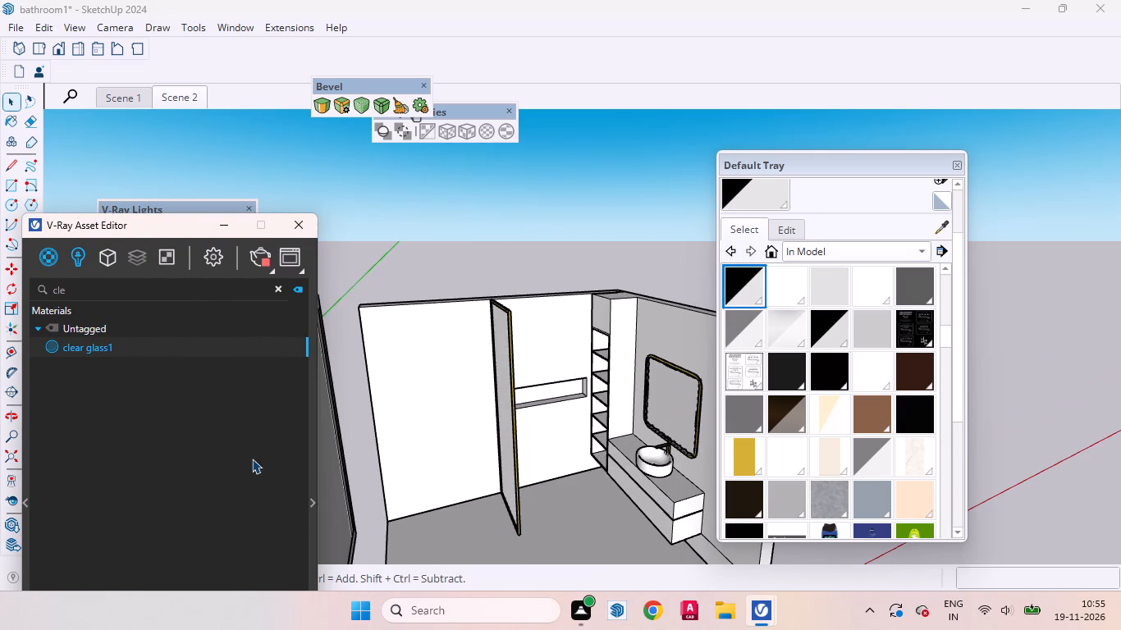
middle_drag(252, 459, 245, 461)
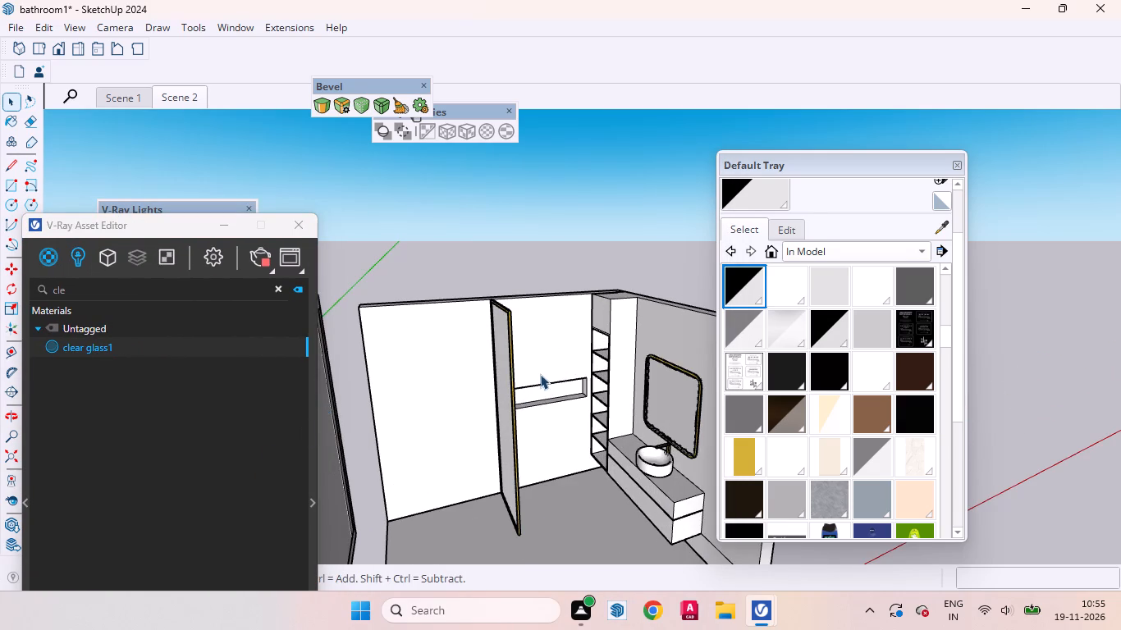
middle_drag(535, 376, 288, 427)
scroll(579, 377, up, 8)
click(559, 340)
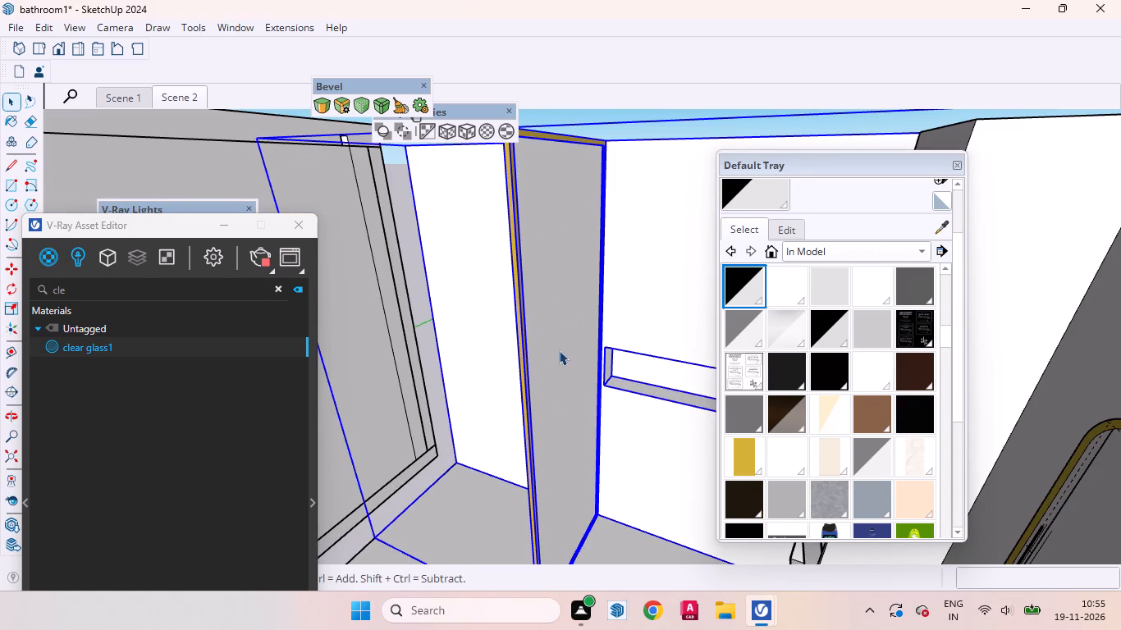
double_click(559, 351)
click(560, 327)
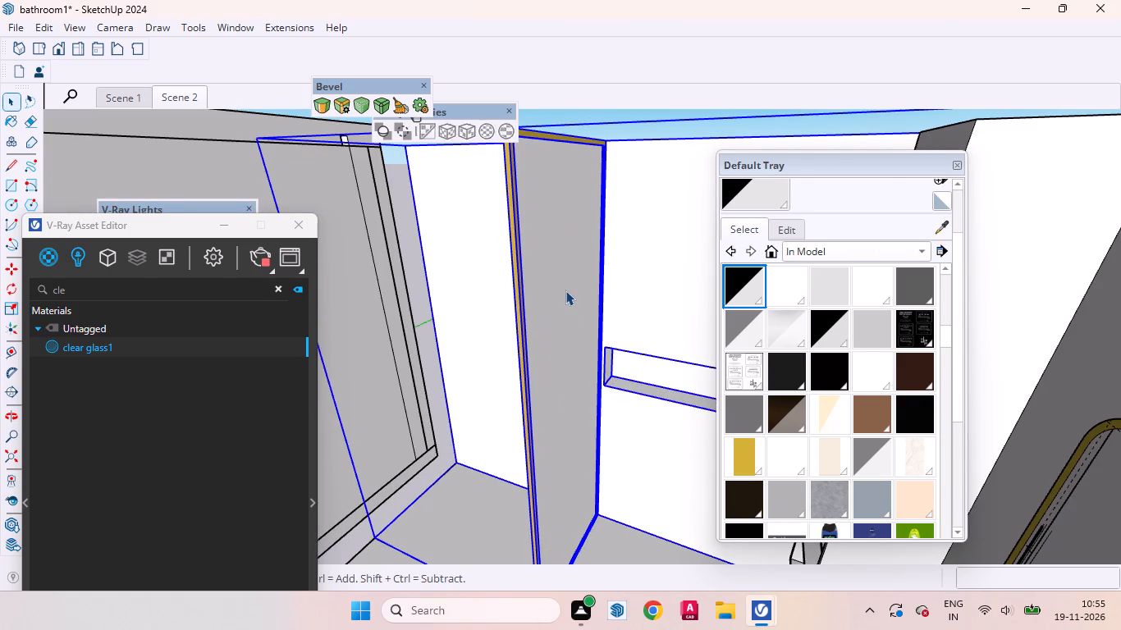
double_click(551, 317)
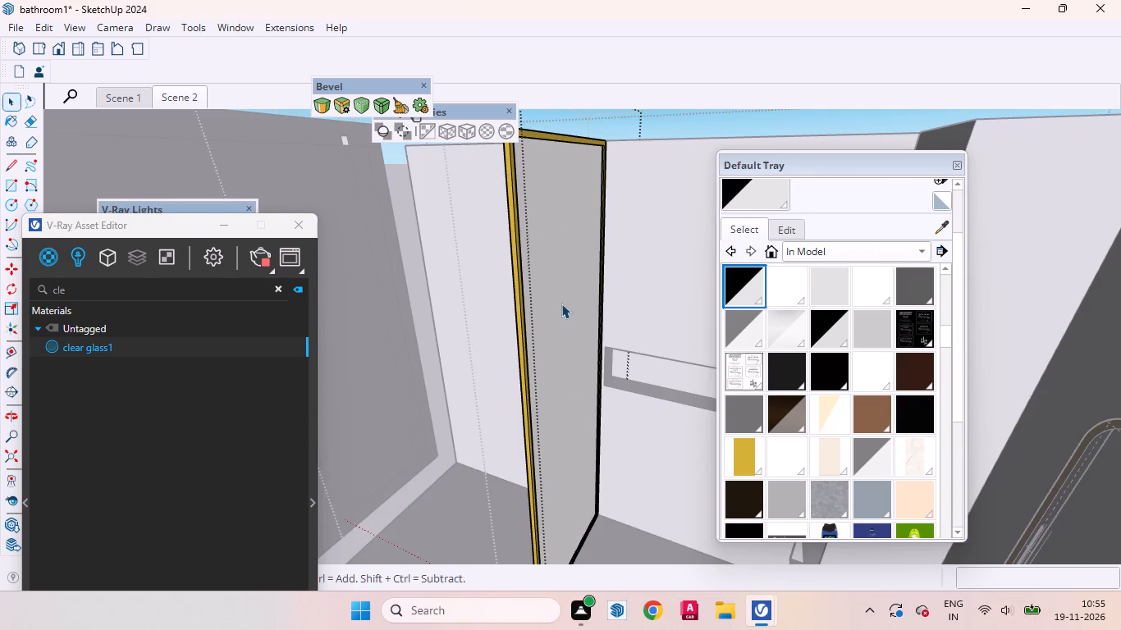
click(561, 304)
scroll(554, 312, up, 3)
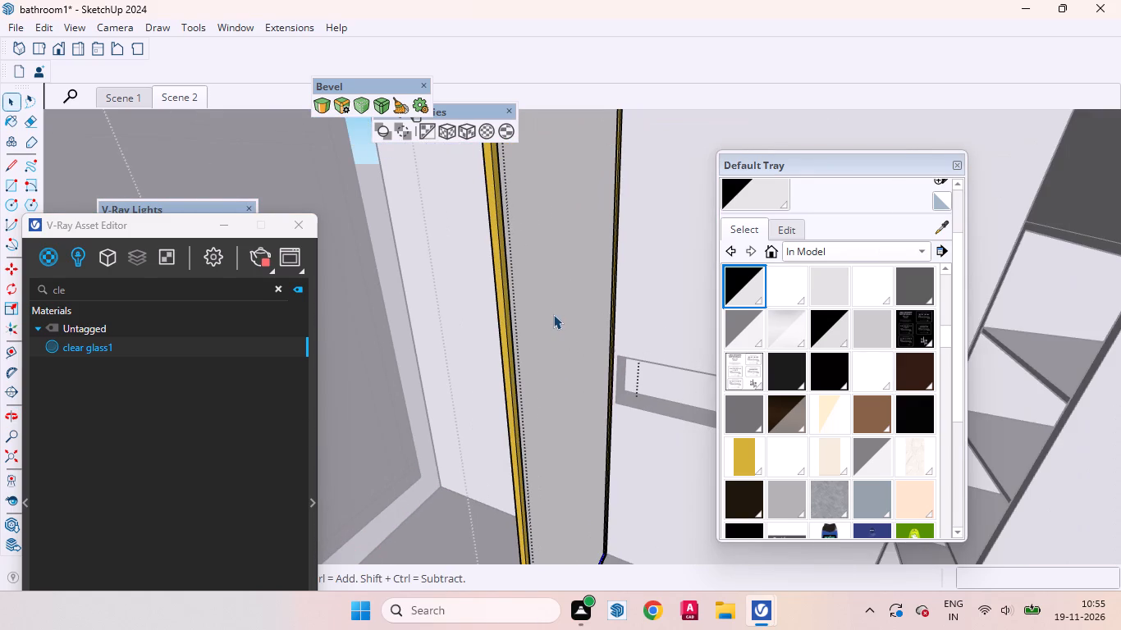
double_click(551, 318)
click(552, 324)
scroll(572, 410, down, 2)
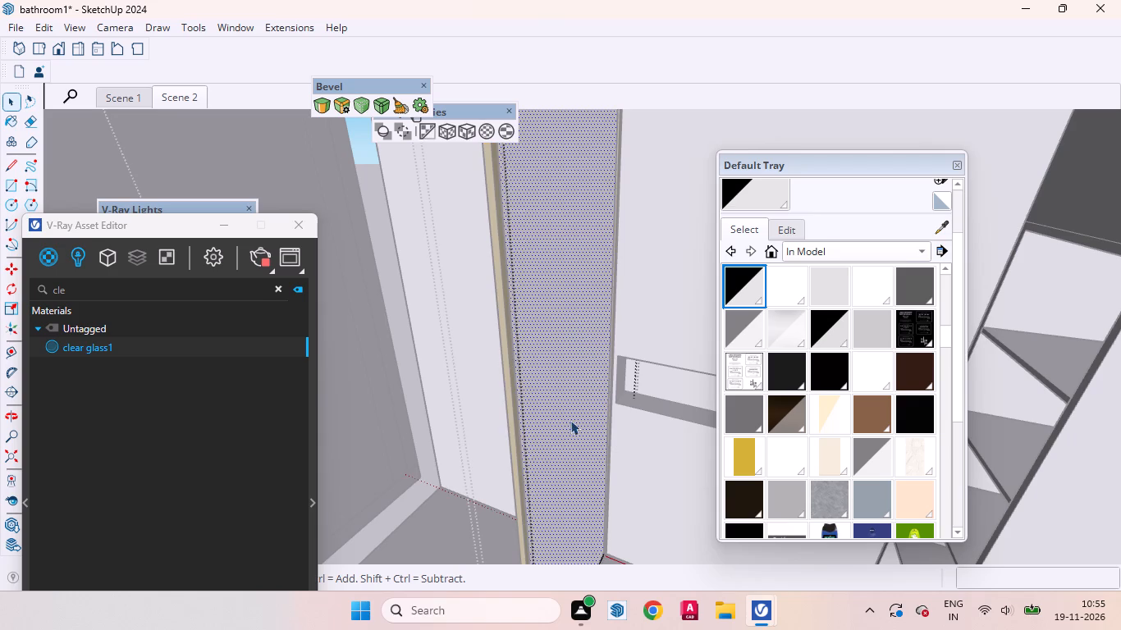
scroll(570, 420, down, 6)
middle_drag(643, 423, 844, 400)
scroll(523, 417, down, 3)
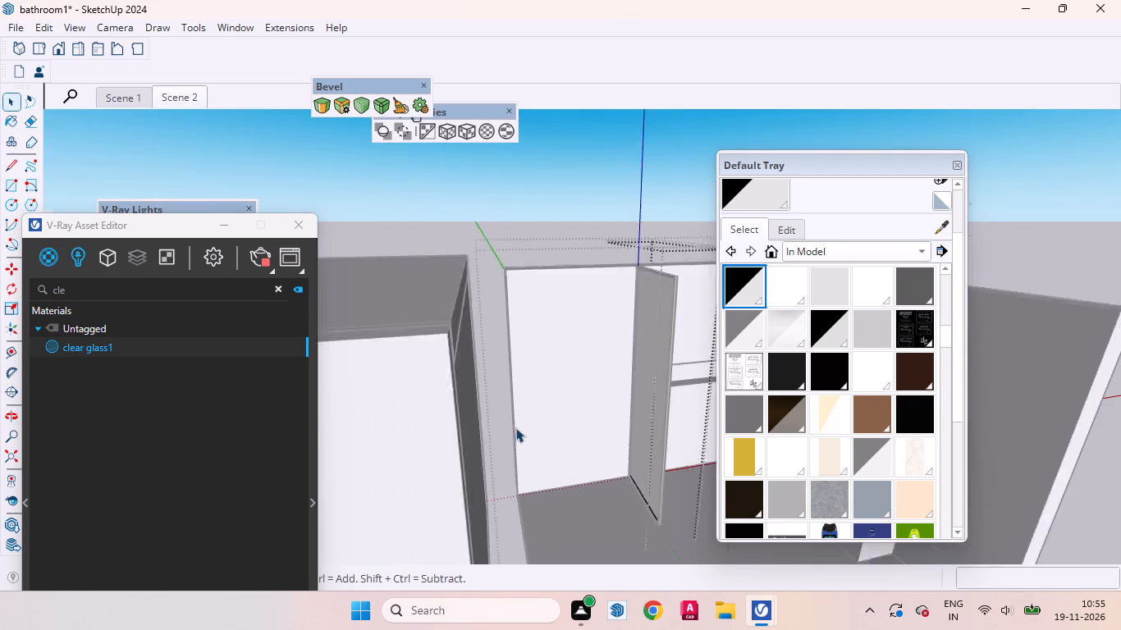
scroll(515, 427, down, 1)
click(554, 199)
scroll(629, 328, up, 3)
click(634, 336)
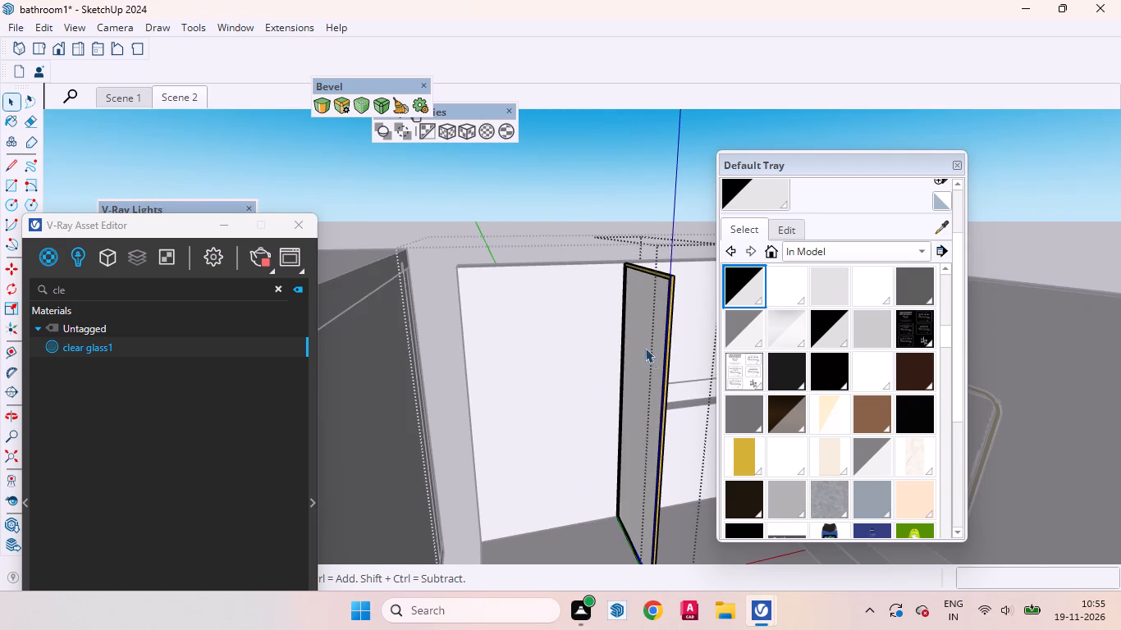
scroll(658, 358, up, 10)
click(641, 342)
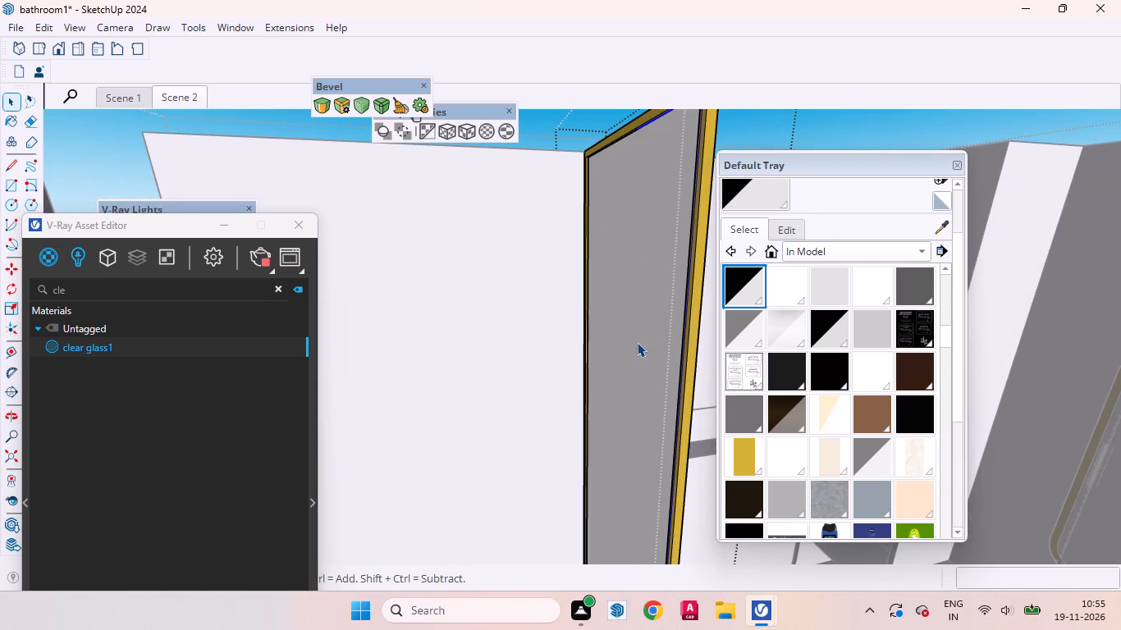
scroll(588, 428, down, 2)
scroll(617, 321, up, 2)
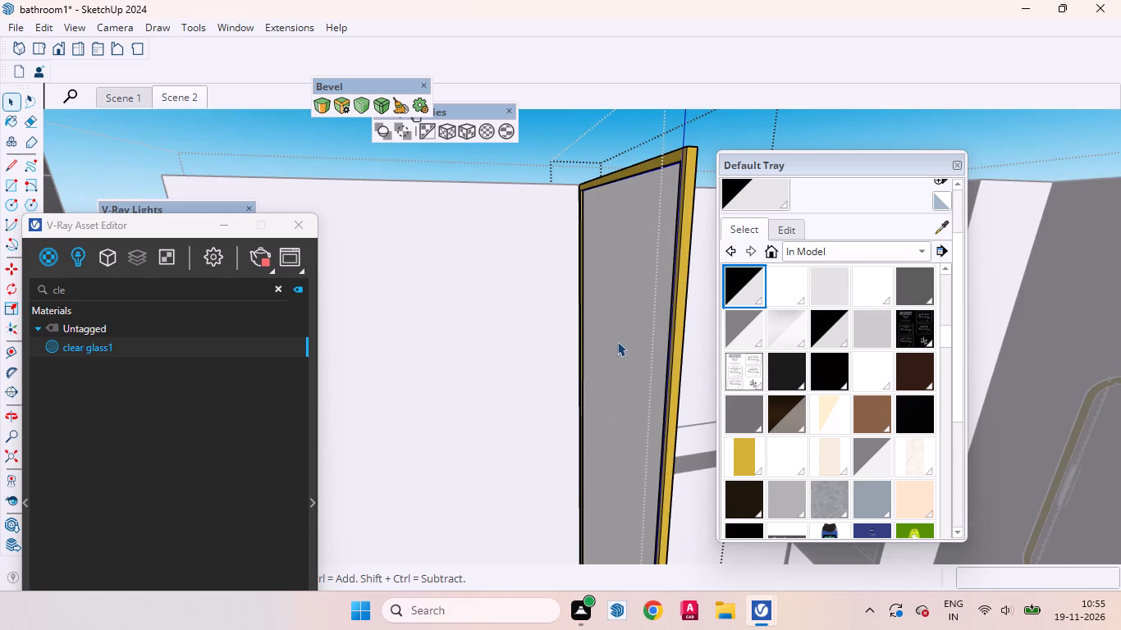
middle_drag(619, 332, 630, 289)
click(757, 199)
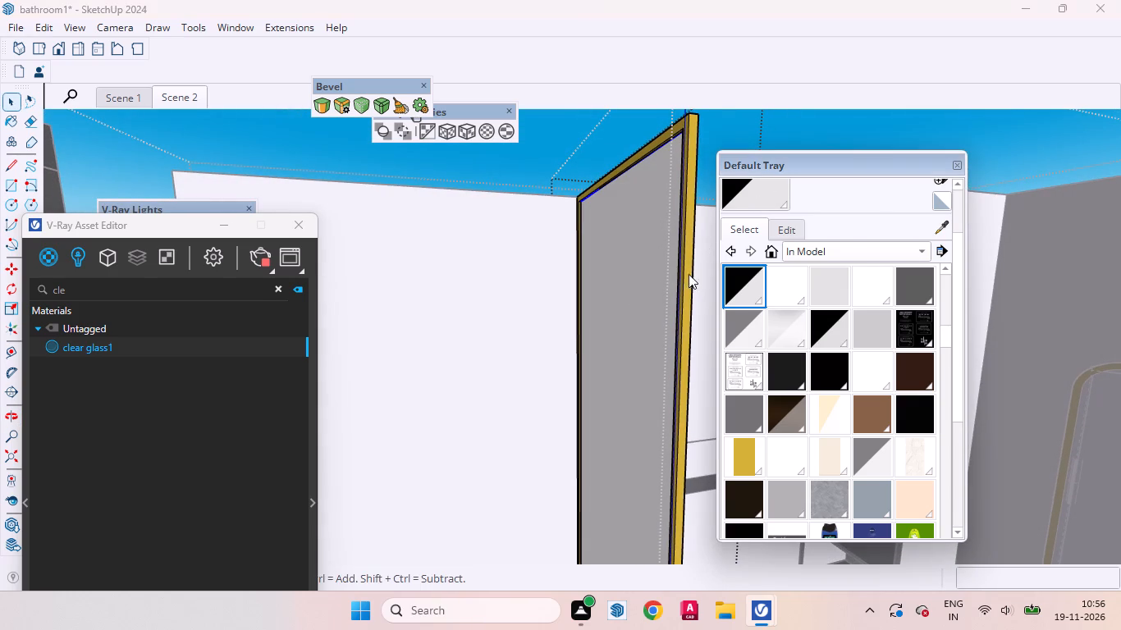
click(646, 311)
key(space)
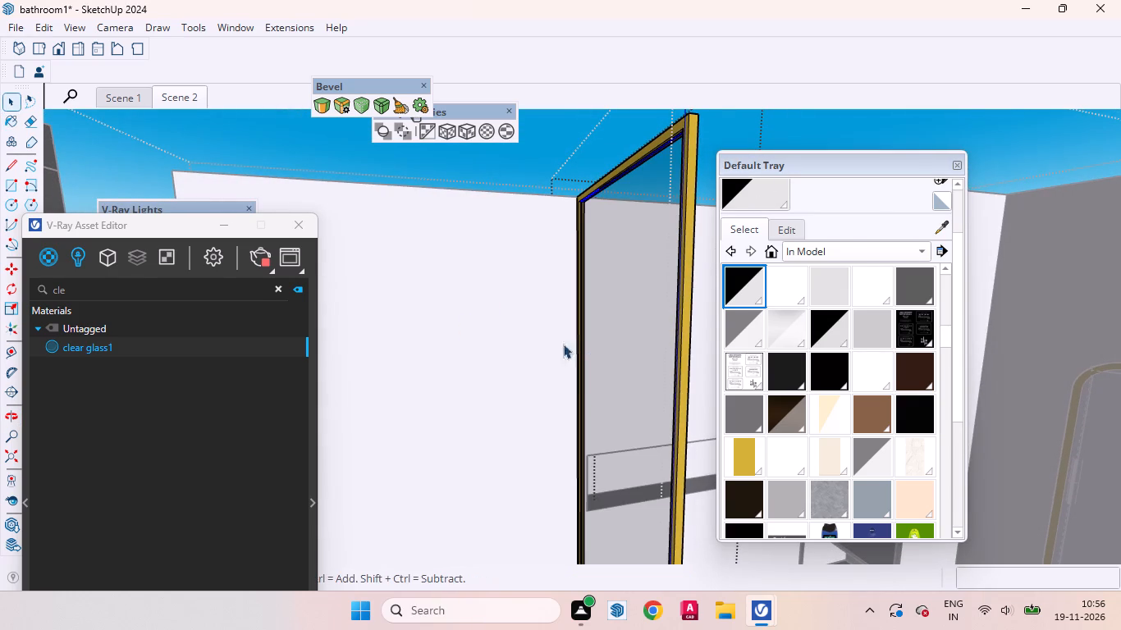
middle_drag(588, 340, 291, 517)
scroll(589, 309, down, 3)
scroll(581, 302, up, 1)
scroll(515, 293, down, 13)
double_click(641, 217)
Examine the glass partition from above and inside the room, focusing on its front post and bottom corner at the floor.
scroll(570, 378, up, 7)
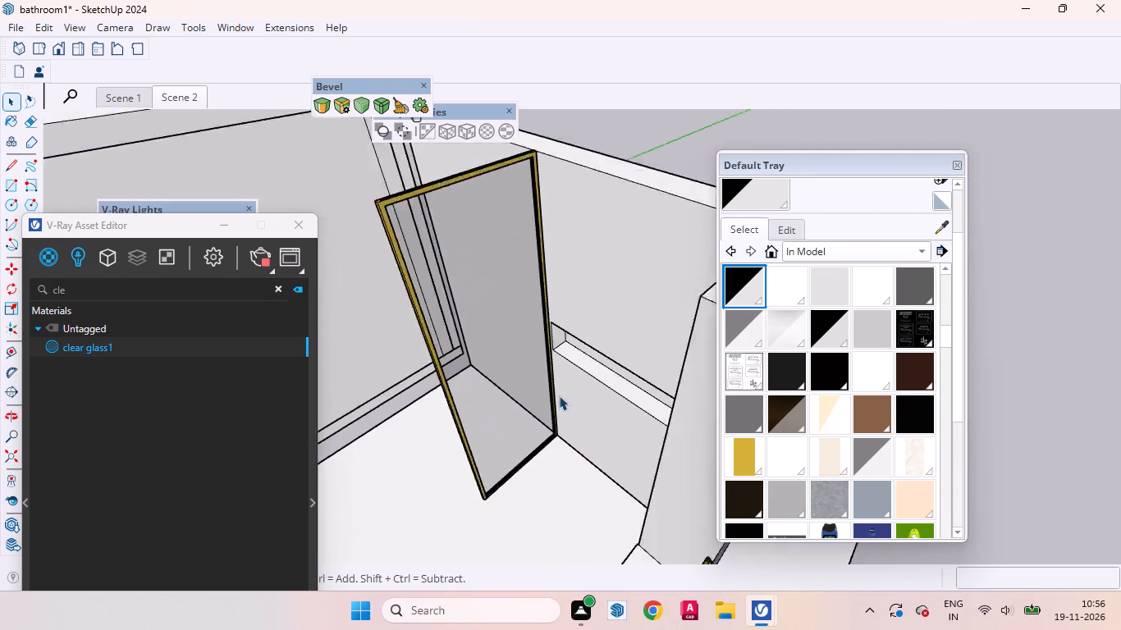
scroll(559, 395, up, 5)
scroll(531, 477, down, 15)
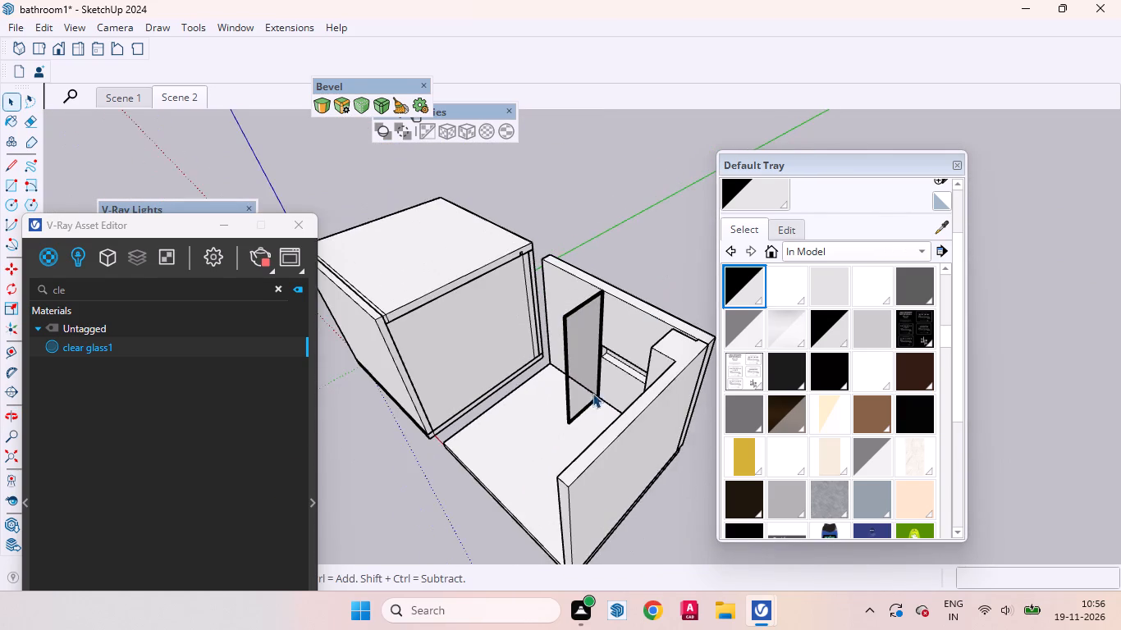
middle_drag(584, 408, 730, 280)
scroll(628, 396, up, 11)
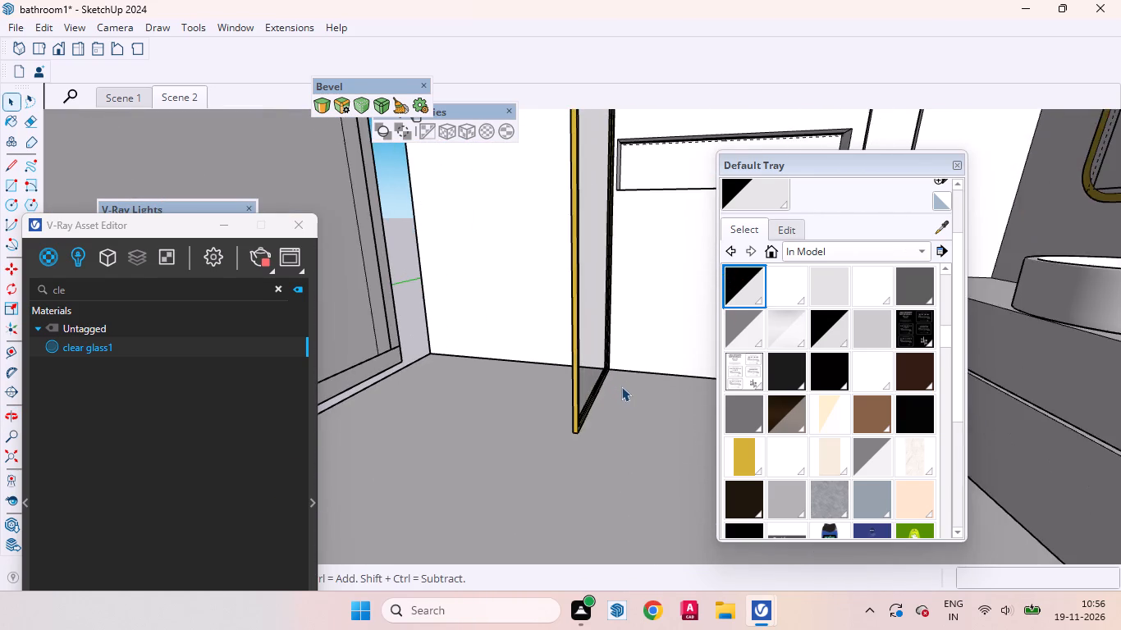
middle_drag(605, 406, 478, 531)
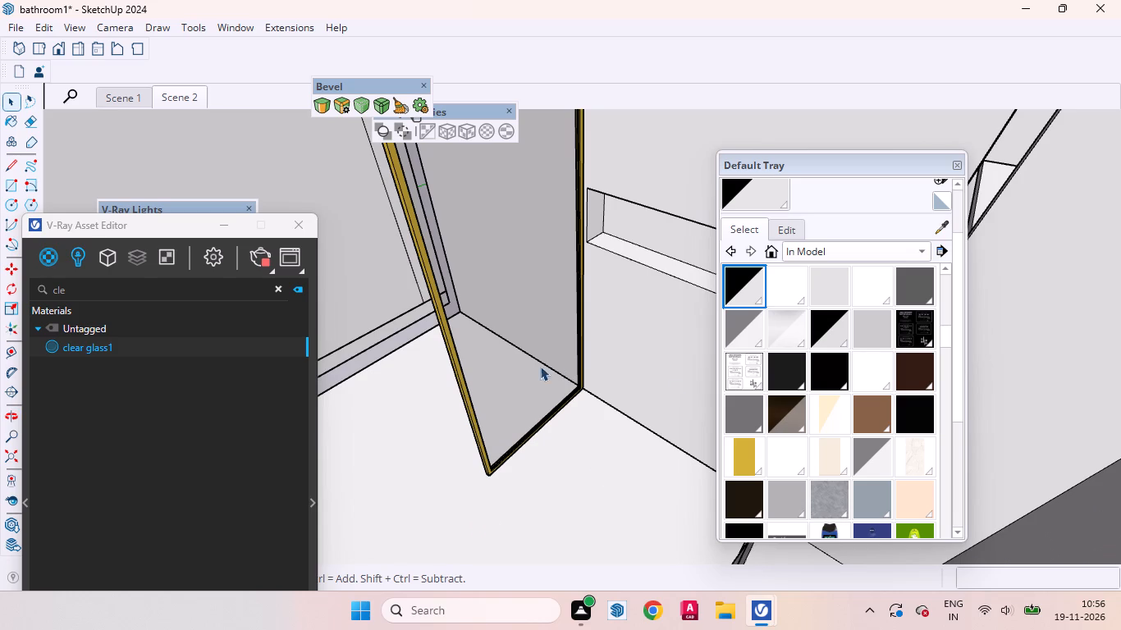
scroll(621, 331, down, 7)
scroll(631, 349, up, 1)
scroll(631, 352, down, 3)
middle_drag(541, 377, 665, 345)
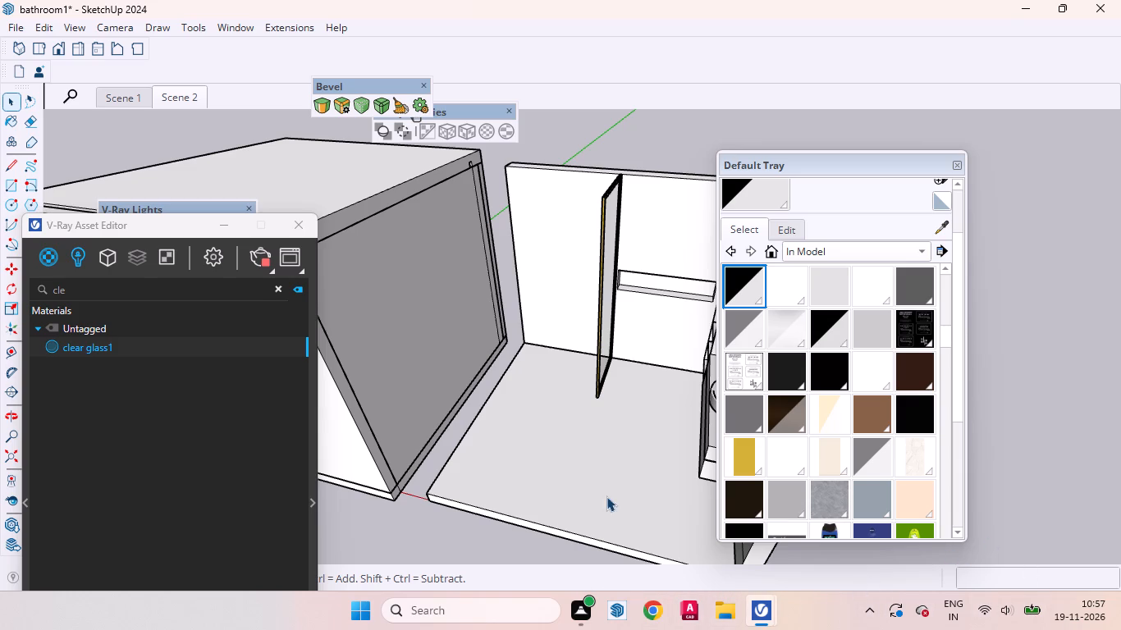
scroll(605, 429, up, 10)
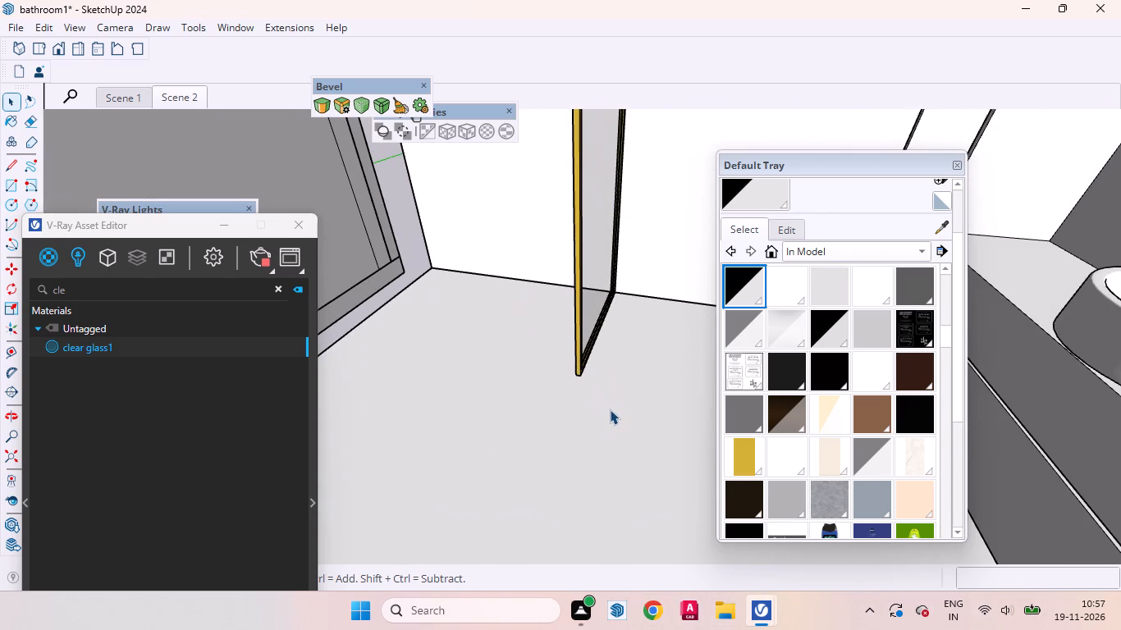
scroll(606, 413, up, 1)
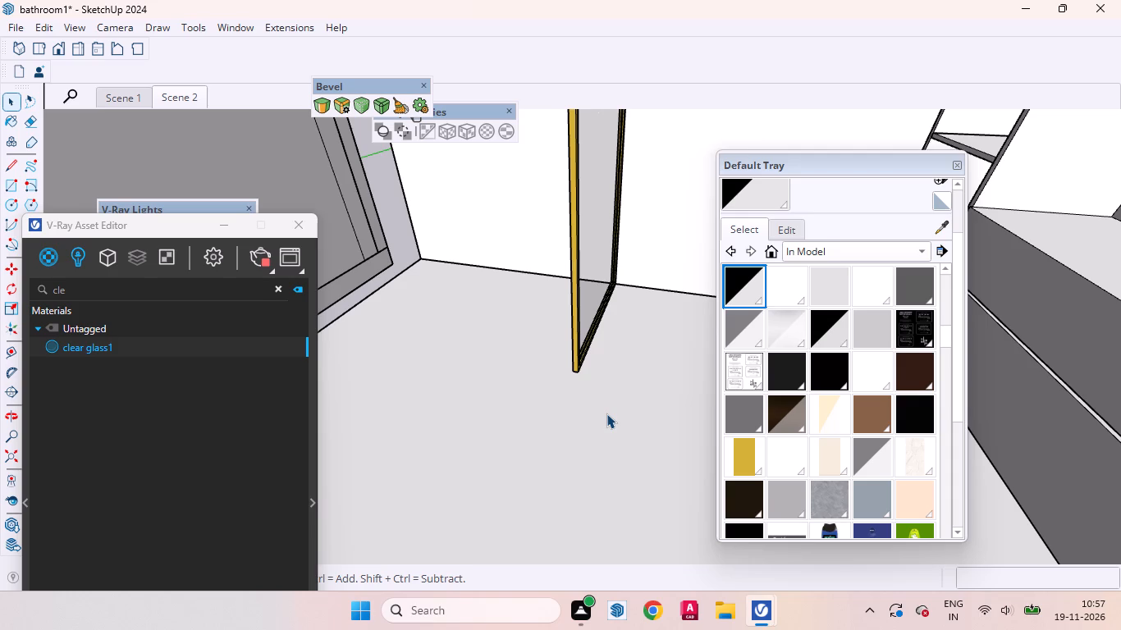
scroll(572, 311, up, 1)
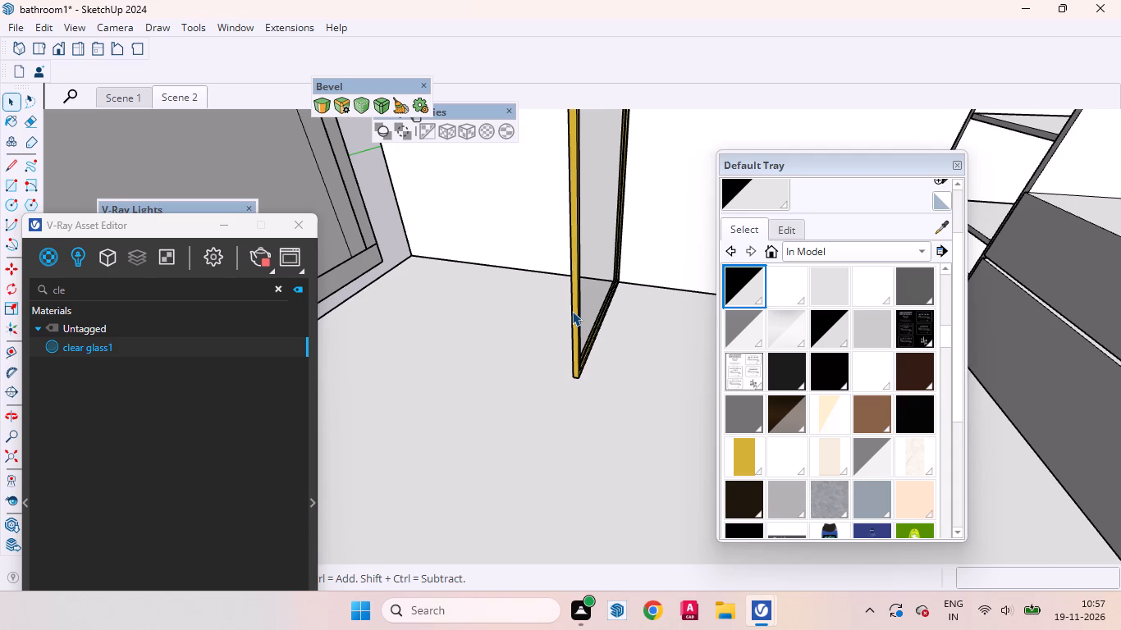
scroll(572, 311, up, 2)
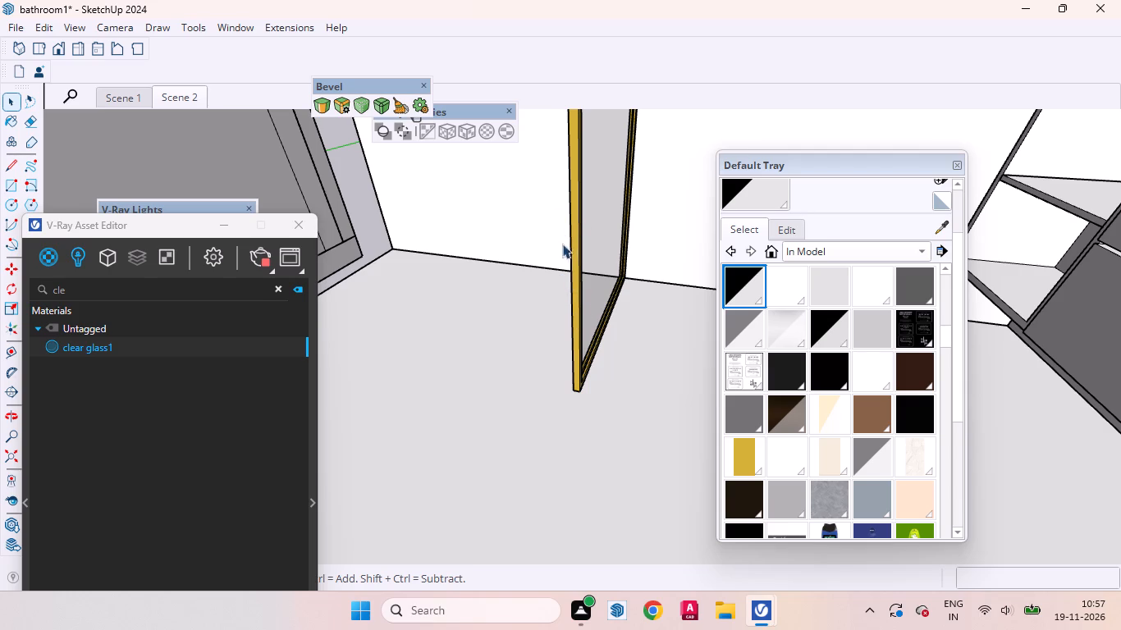
scroll(593, 318, down, 6)
middle_drag(578, 343, 563, 354)
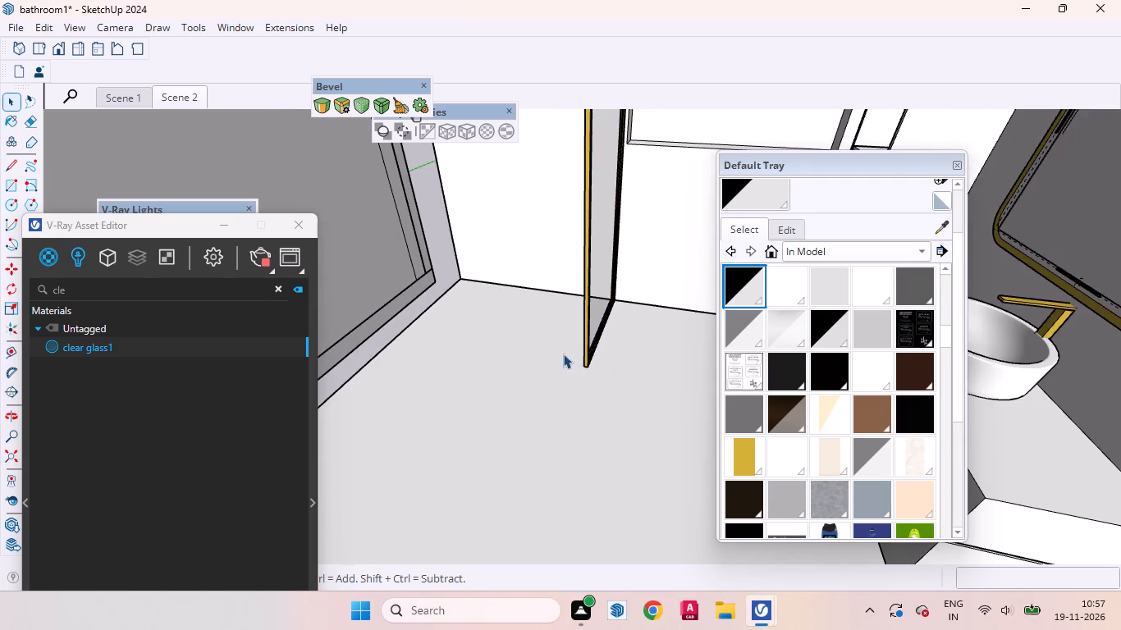
middle_drag(563, 354, 479, 390)
scroll(577, 331, up, 10)
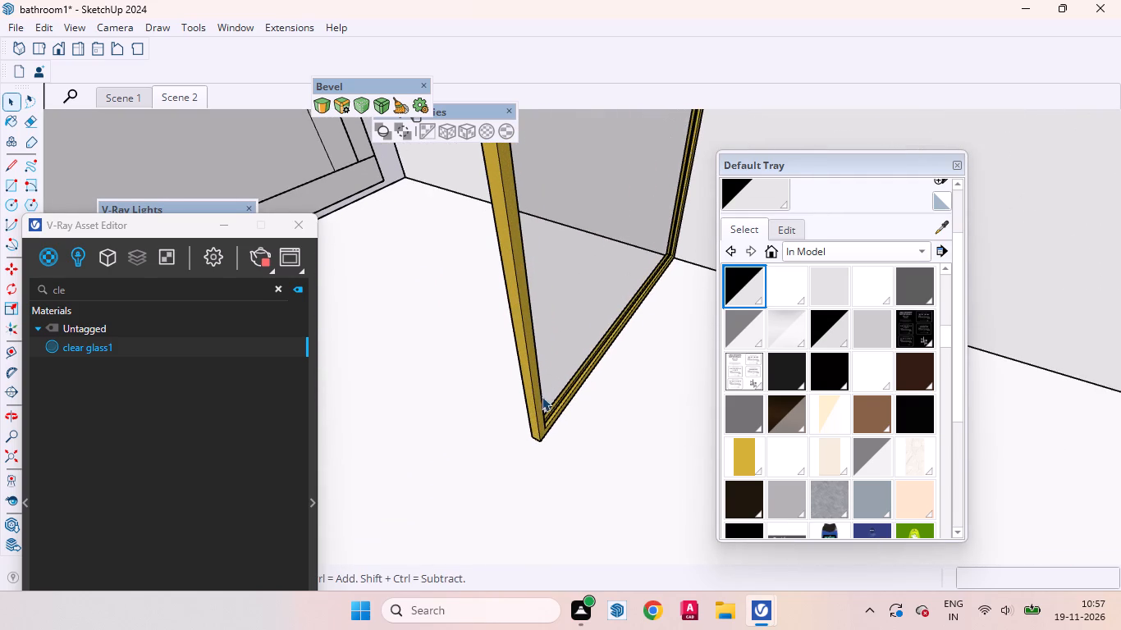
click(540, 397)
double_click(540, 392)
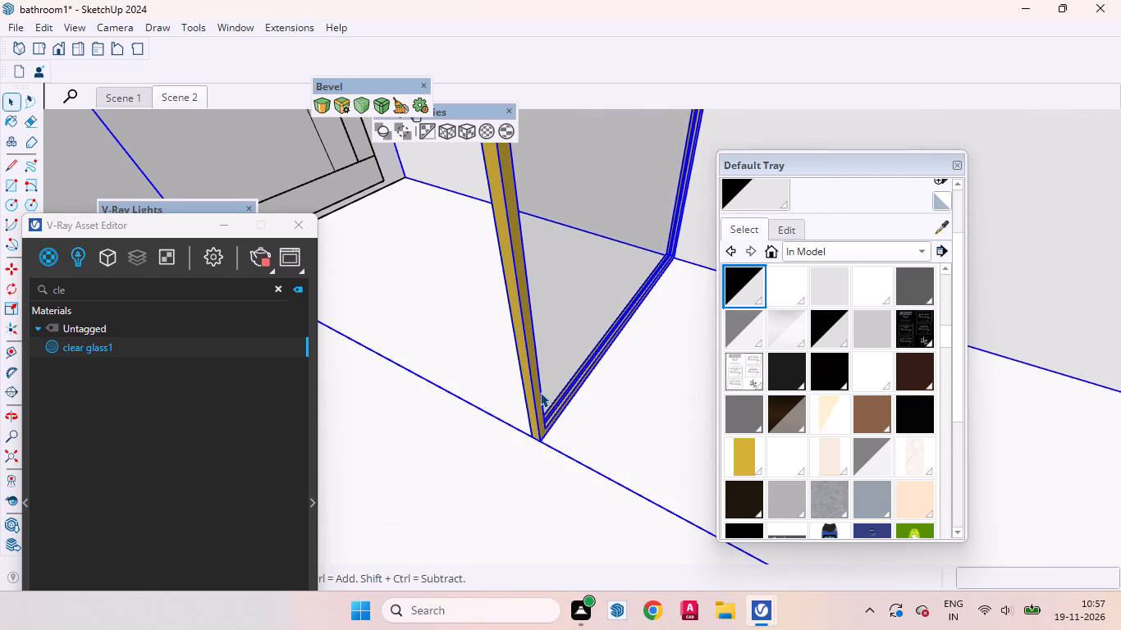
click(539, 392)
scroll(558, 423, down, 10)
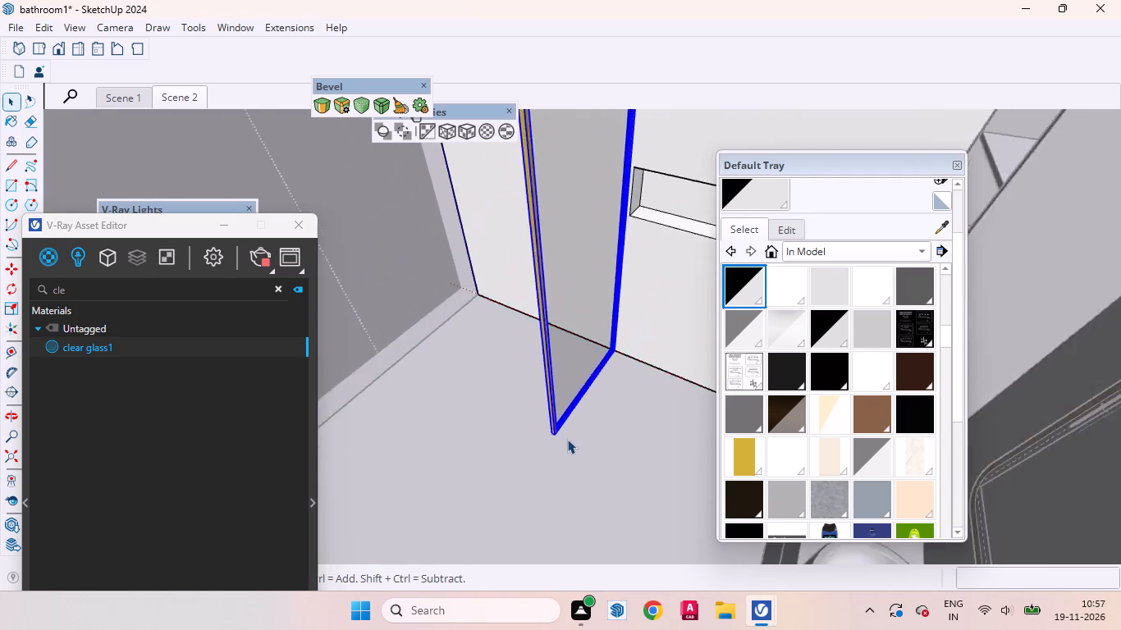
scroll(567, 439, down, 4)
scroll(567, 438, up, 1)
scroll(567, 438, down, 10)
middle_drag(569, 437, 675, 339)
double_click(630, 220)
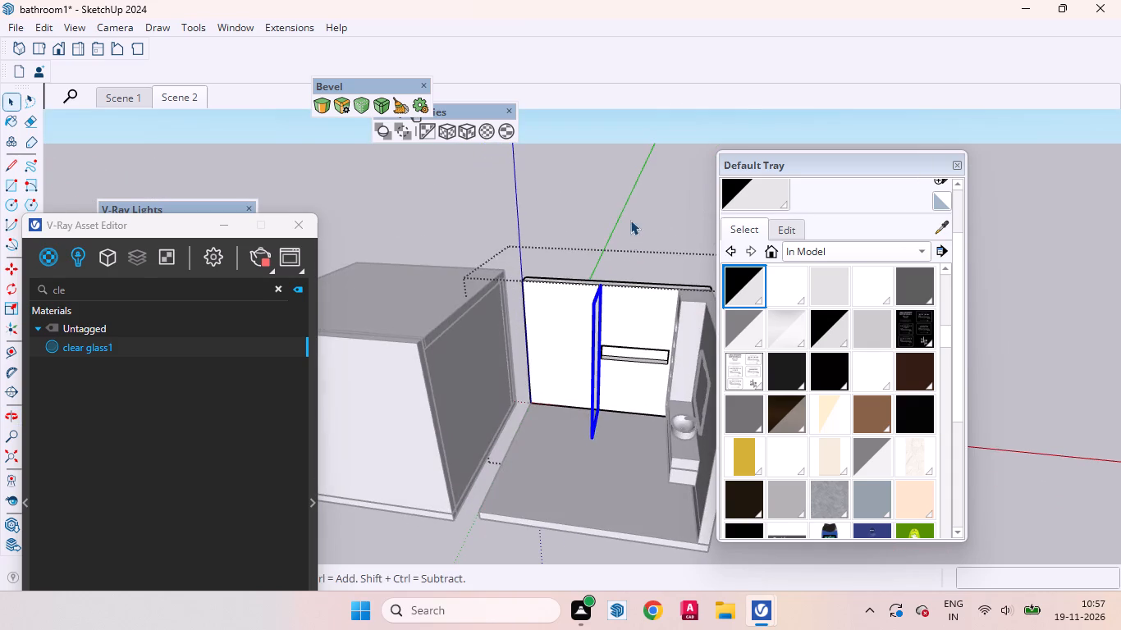
Examine the finished partition and the wall niche beside it, up close and within the whole bathroom.
scroll(639, 362, up, 7)
middle_drag(641, 356, 625, 246)
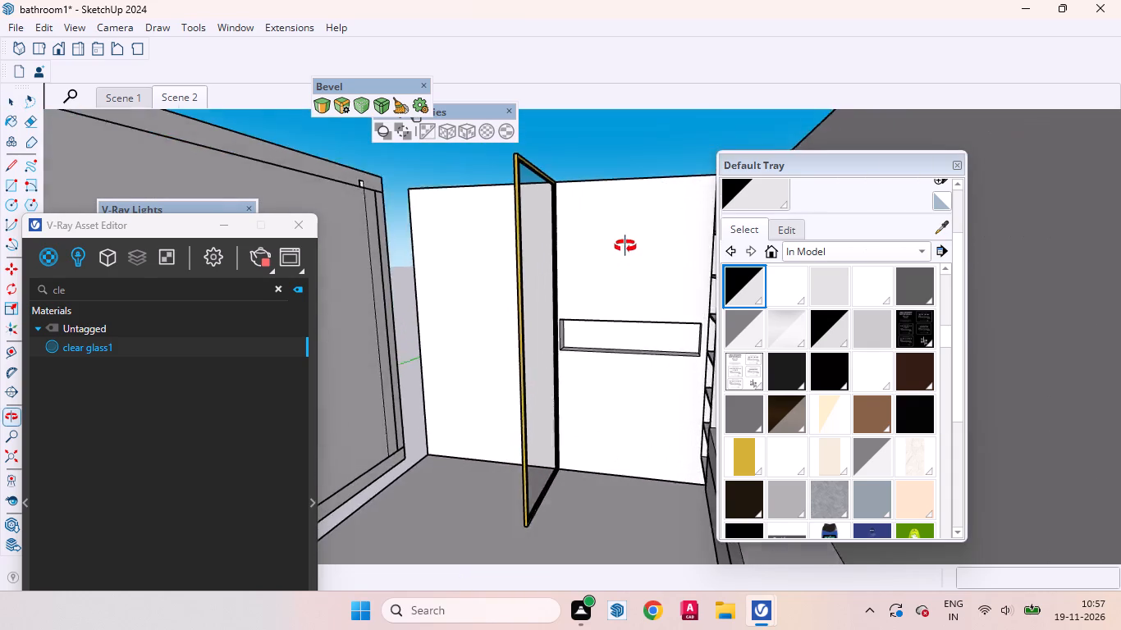
middle_drag(625, 246, 625, 243)
scroll(611, 333, up, 7)
middle_drag(608, 309, 619, 327)
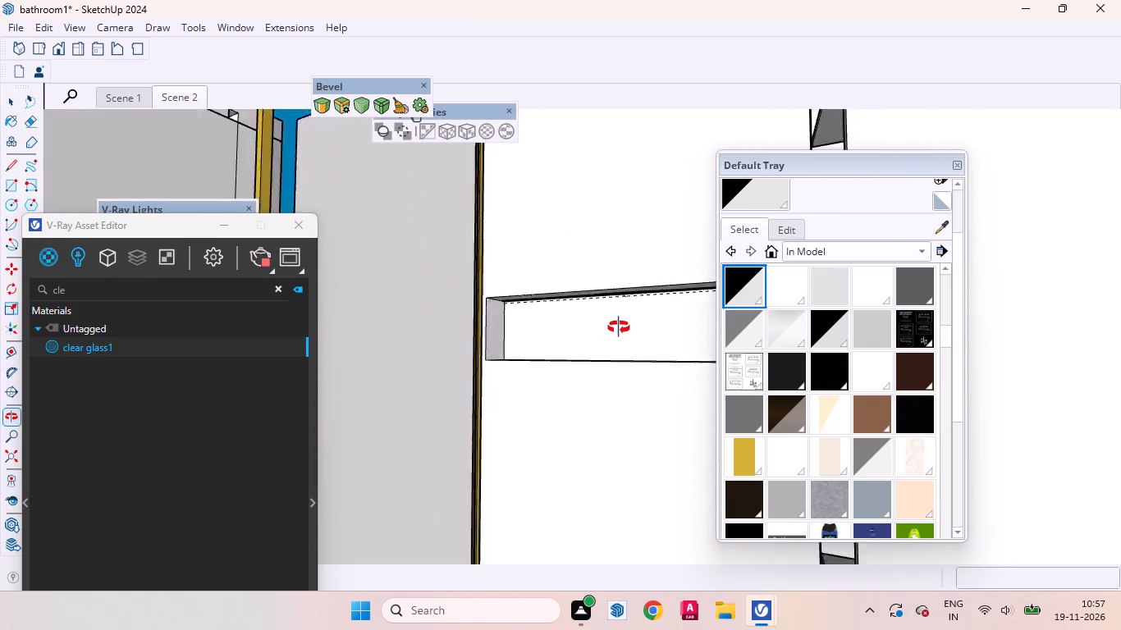
middle_drag(619, 327, 637, 348)
scroll(637, 348, up, 1)
scroll(547, 375, down, 13)
middle_drag(560, 402, 580, 395)
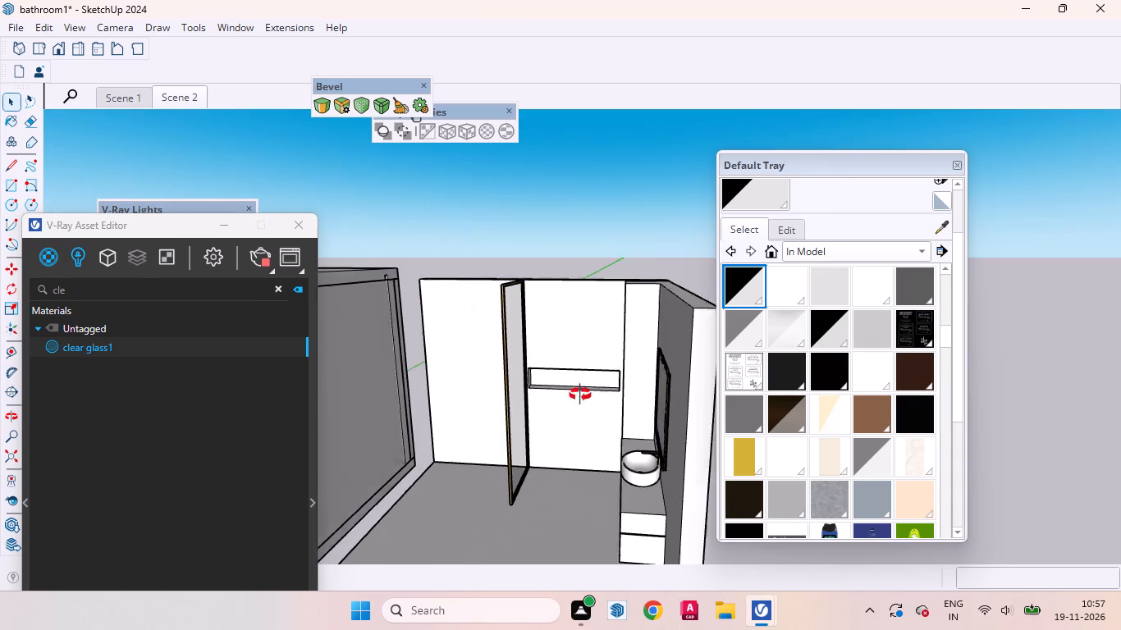
middle_drag(580, 395, 702, 425)
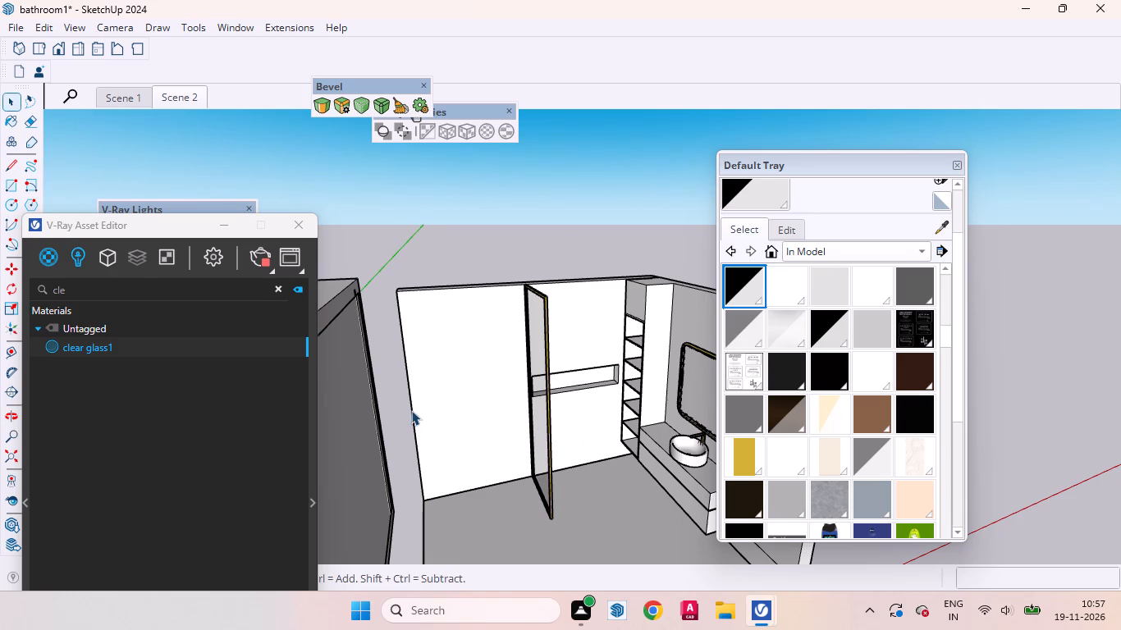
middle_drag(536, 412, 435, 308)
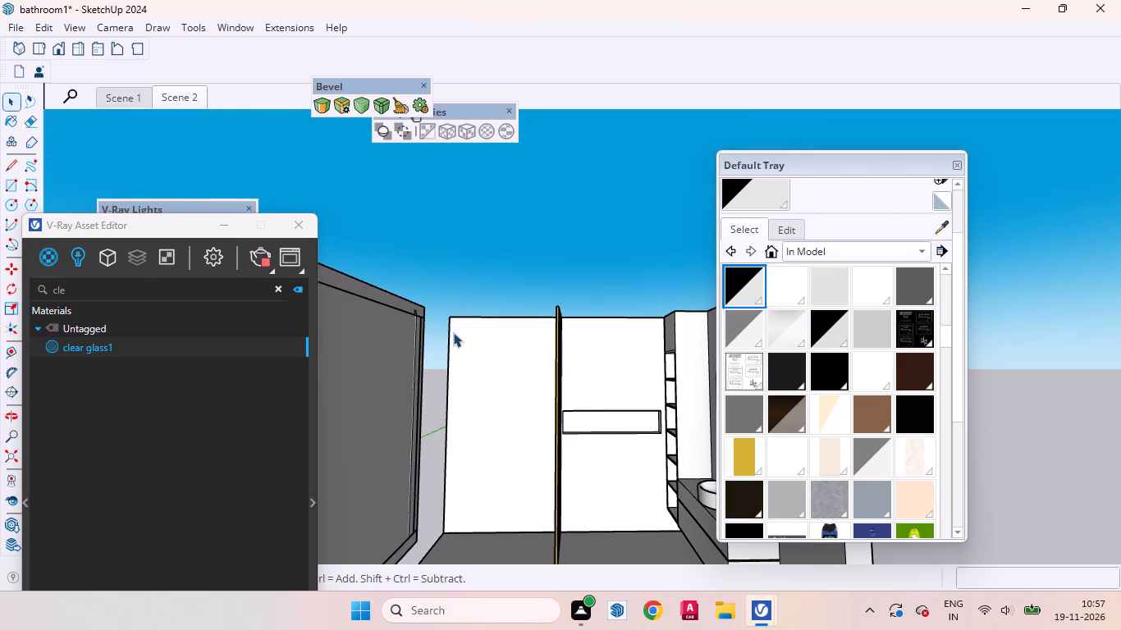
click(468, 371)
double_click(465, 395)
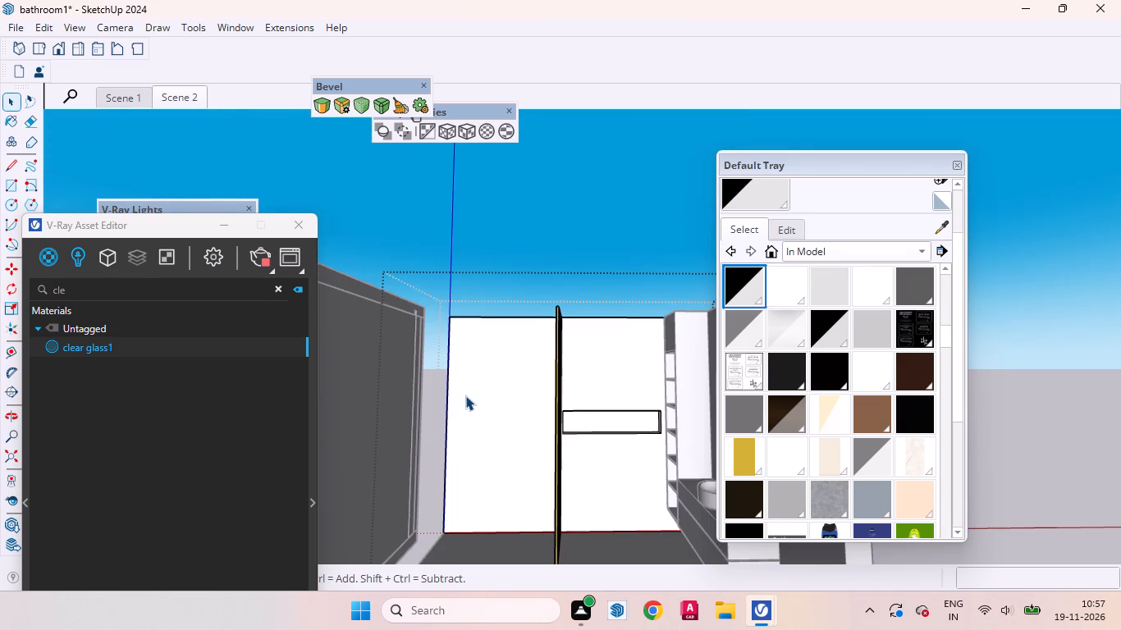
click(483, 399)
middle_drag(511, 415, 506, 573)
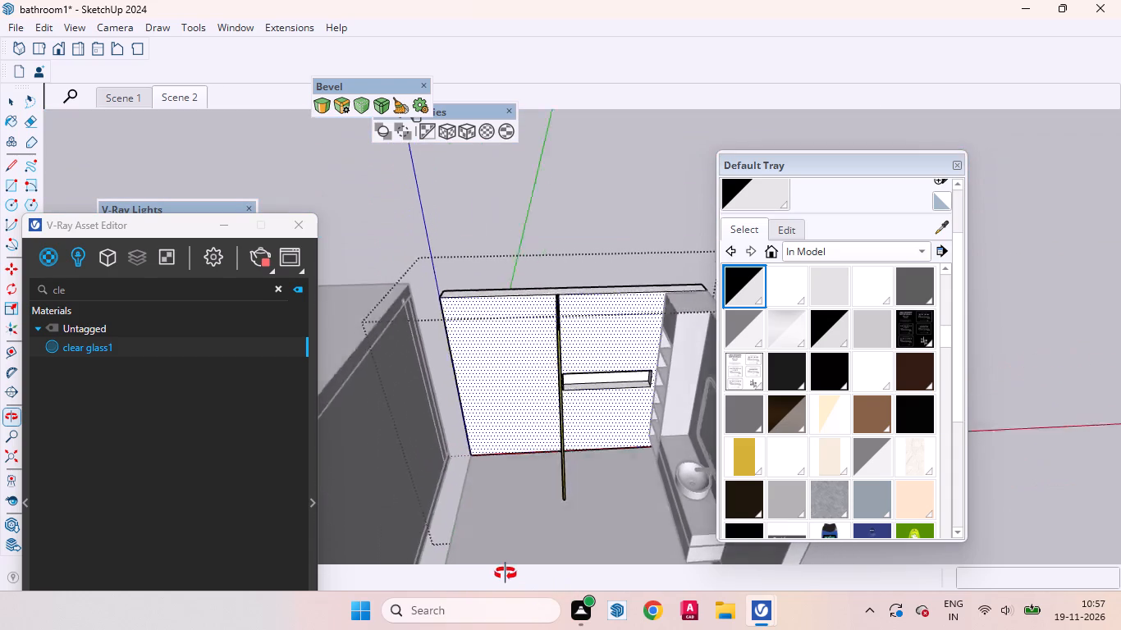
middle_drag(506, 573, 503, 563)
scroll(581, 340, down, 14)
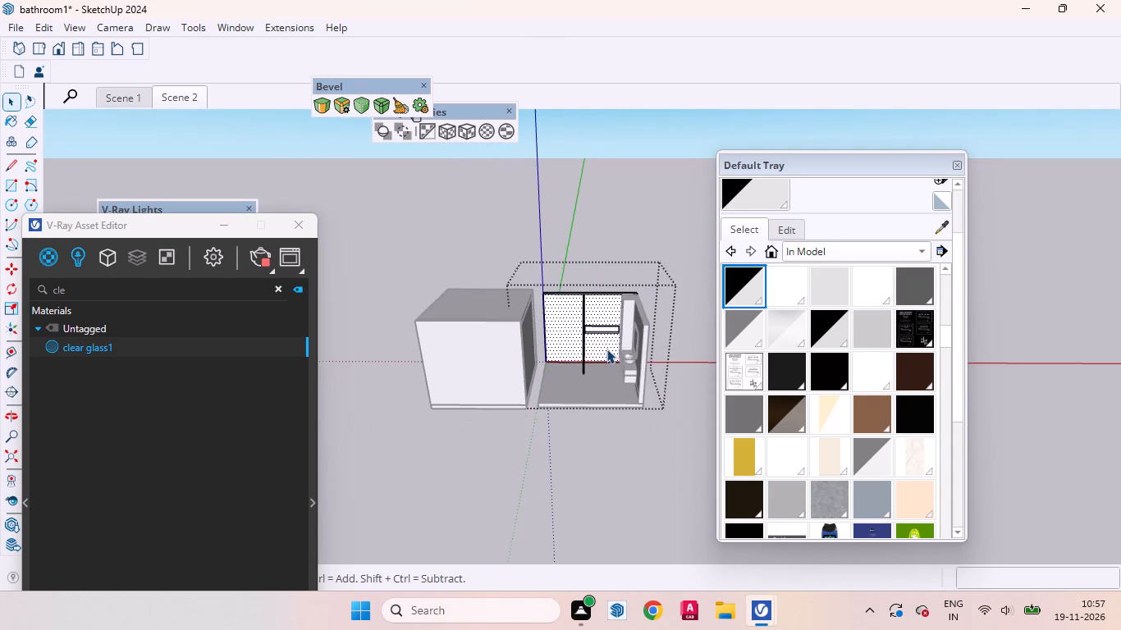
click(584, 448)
Recall the Scene 2 view, move the Default Tray aside, and examine the furnished bathroom's partition, niches and fixtures.
click(181, 100)
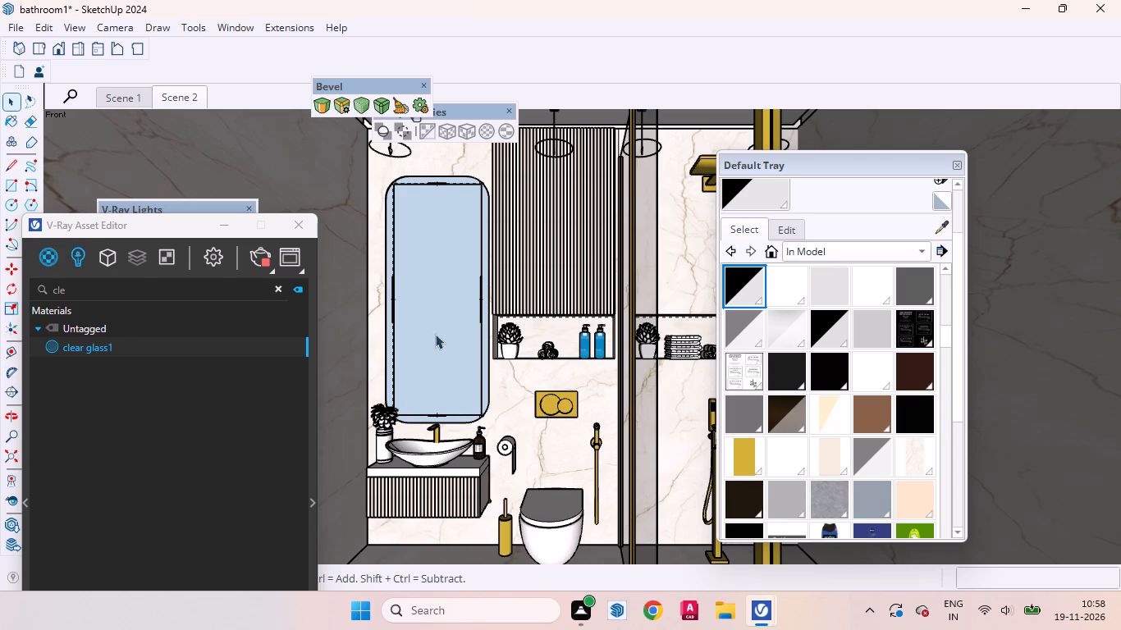
drag(840, 168, 1036, 296)
scroll(776, 310, up, 3)
scroll(670, 263, down, 3)
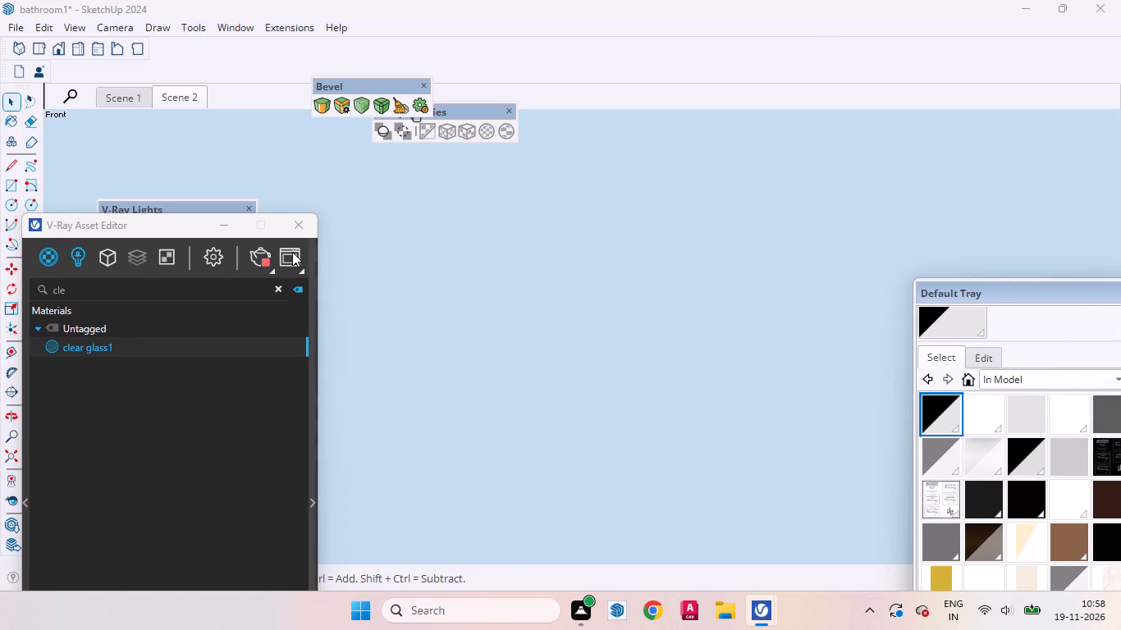
click(177, 97)
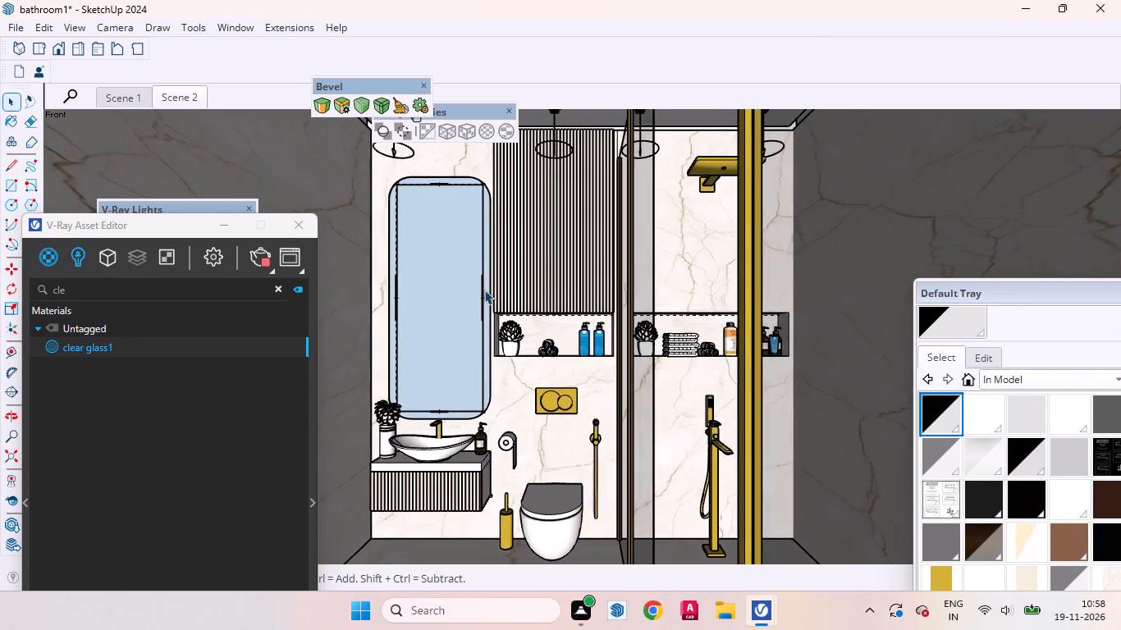
scroll(484, 290, down, 1)
scroll(484, 290, up, 1)
scroll(485, 290, down, 16)
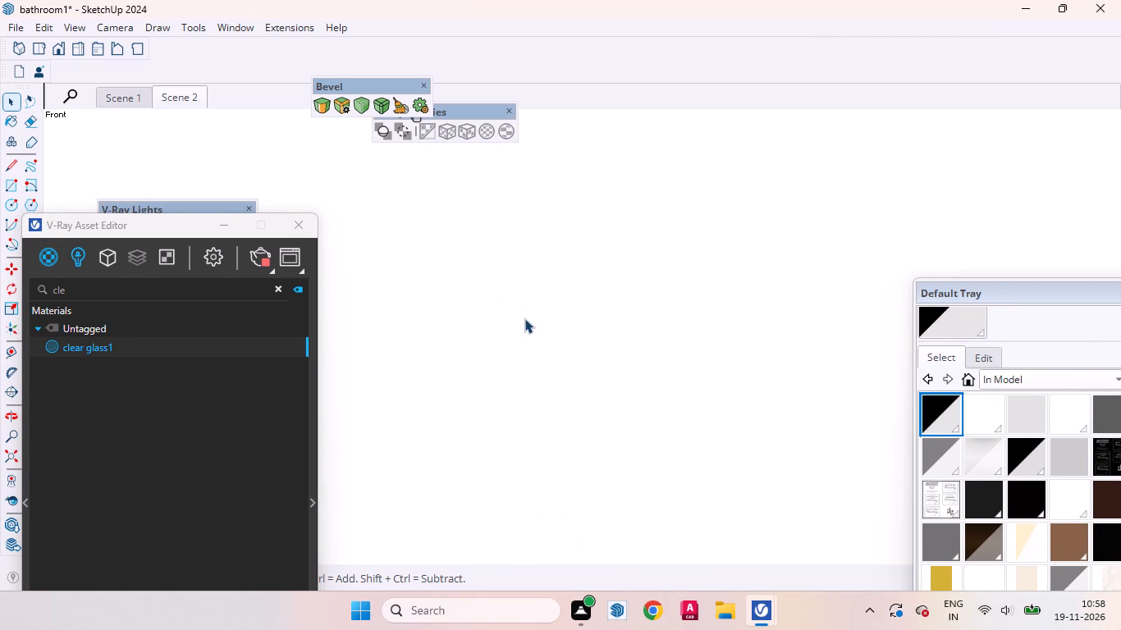
scroll(524, 318, down, 7)
scroll(524, 325, up, 1)
scroll(524, 325, down, 20)
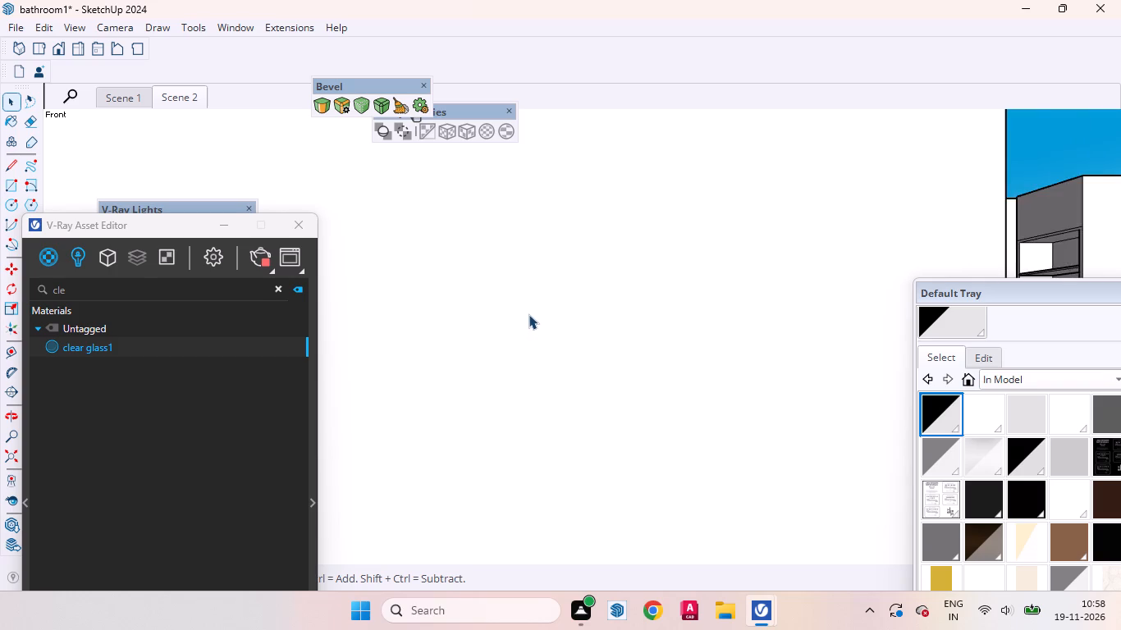
scroll(528, 314, down, 13)
Hide the front wall inside the furnished bathroom's group to expose its interior, then close the group.
middle_drag(575, 351, 469, 459)
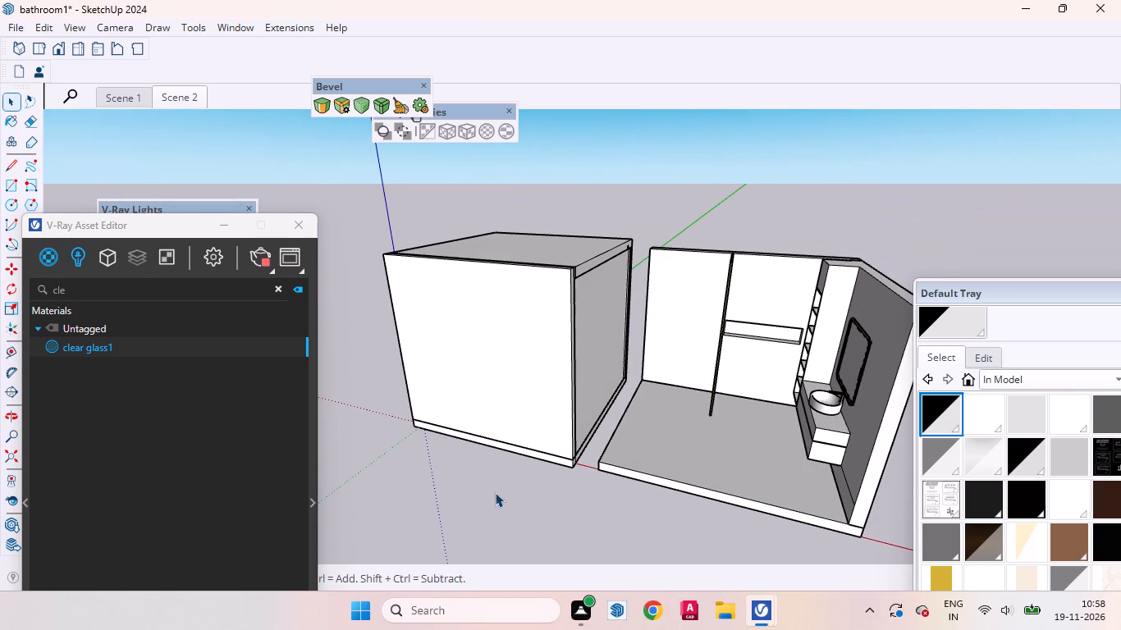
click(523, 401)
double_click(521, 395)
click(525, 392)
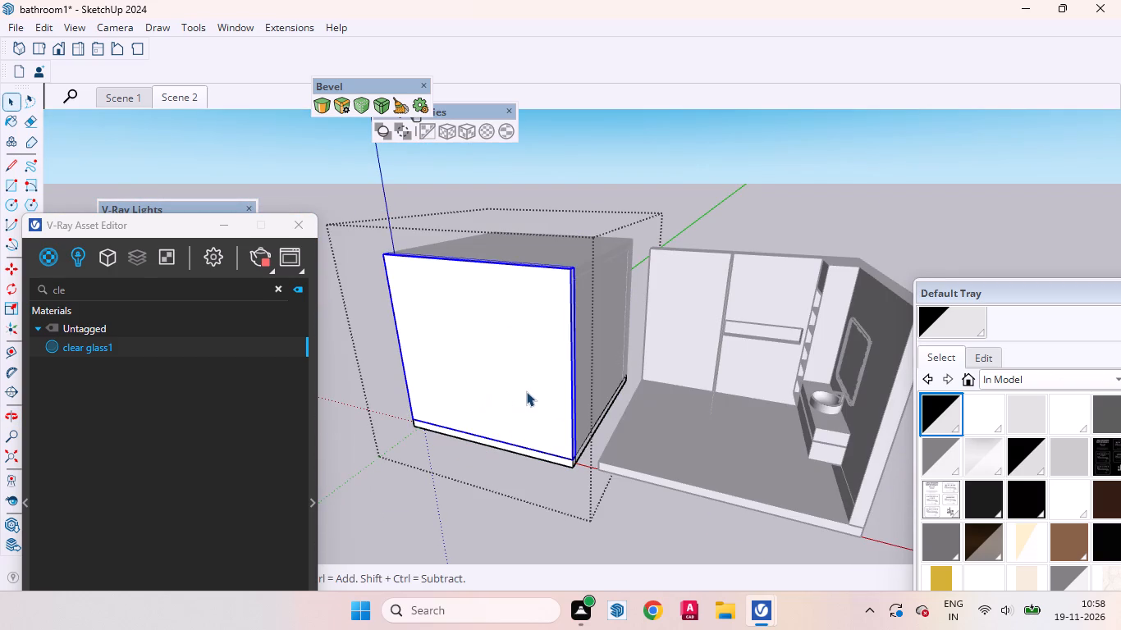
right_click(526, 391)
click(565, 52)
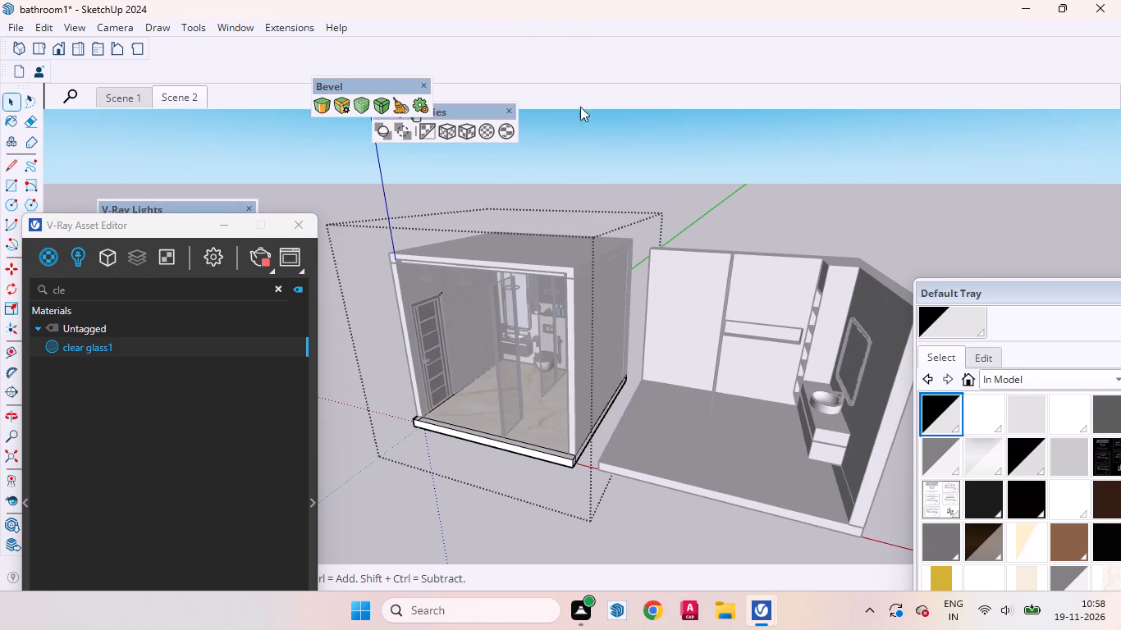
click(671, 179)
double_click(698, 196)
Examine how the glass partitions are arranged in the furnished bathroom, including the front panel's position at the floor edge.
middle_drag(542, 351, 591, 315)
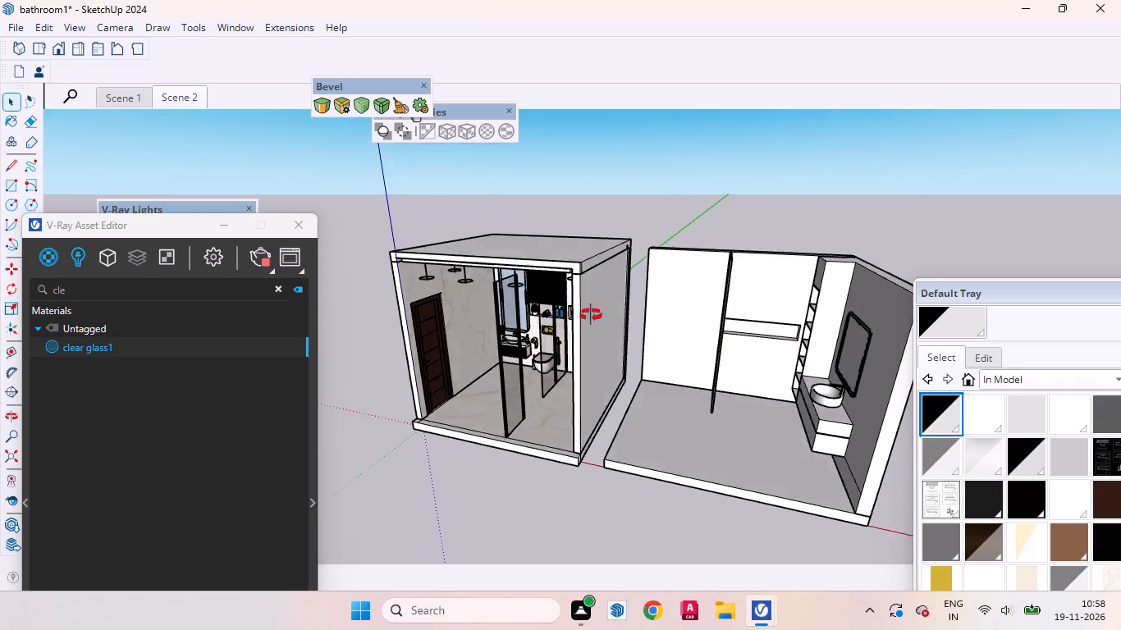
middle_drag(591, 315, 611, 391)
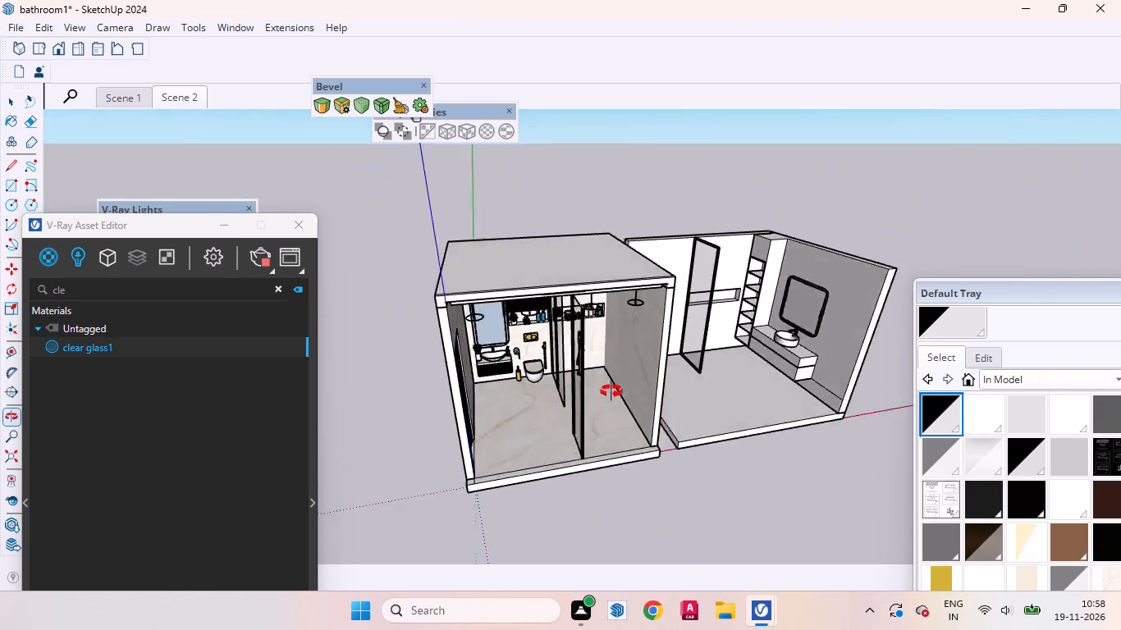
middle_drag(611, 391, 653, 305)
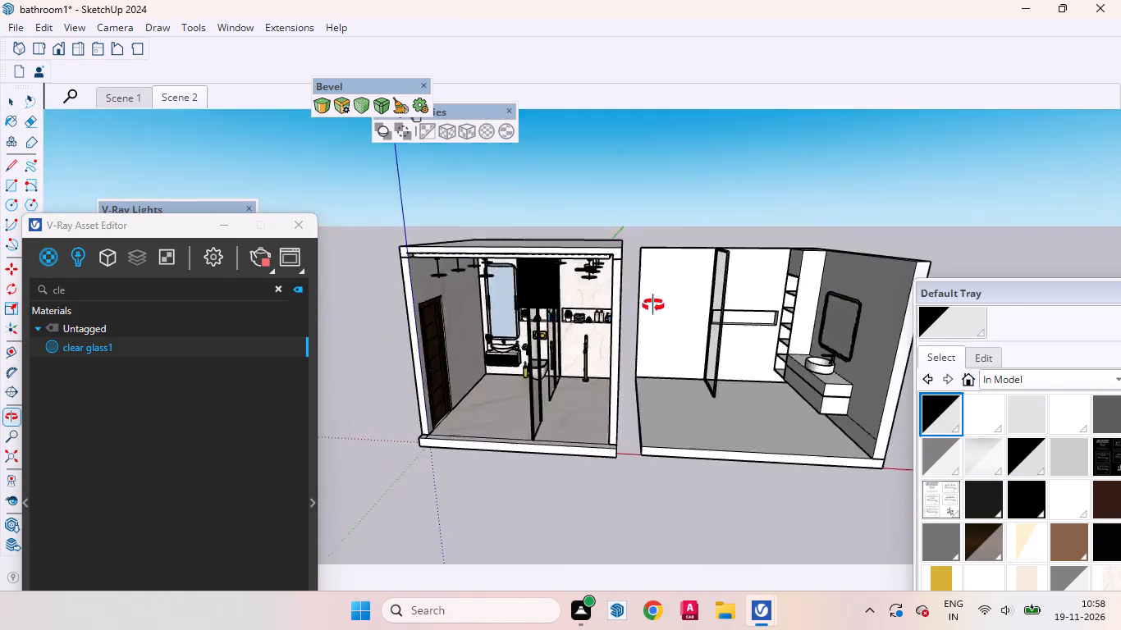
middle_drag(653, 305, 826, 355)
scroll(656, 422, up, 10)
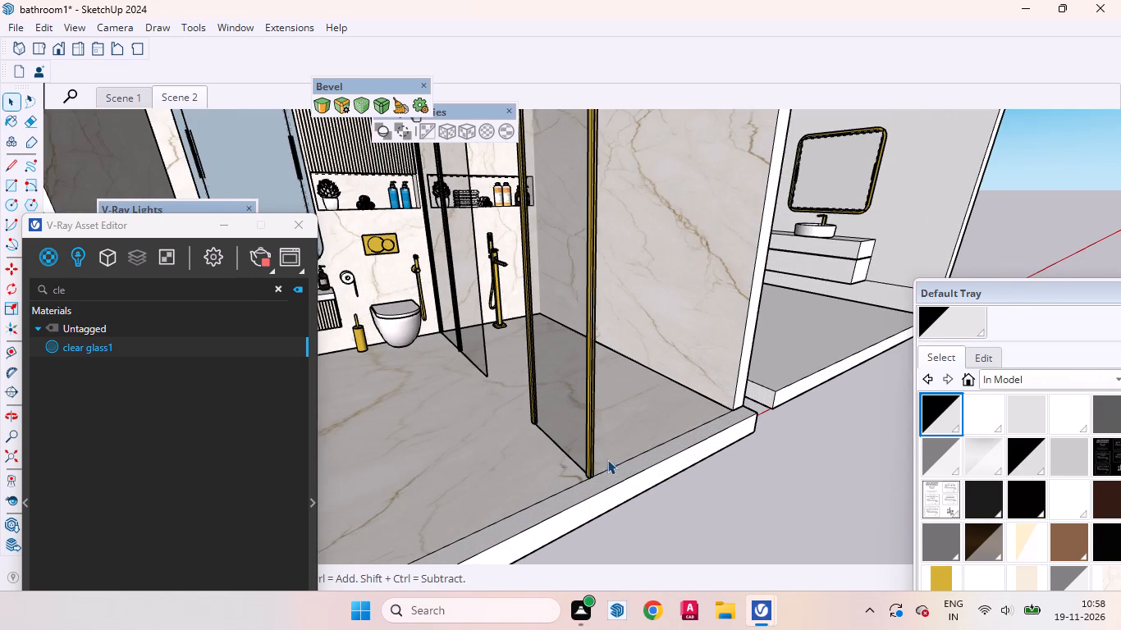
scroll(583, 478, down, 6)
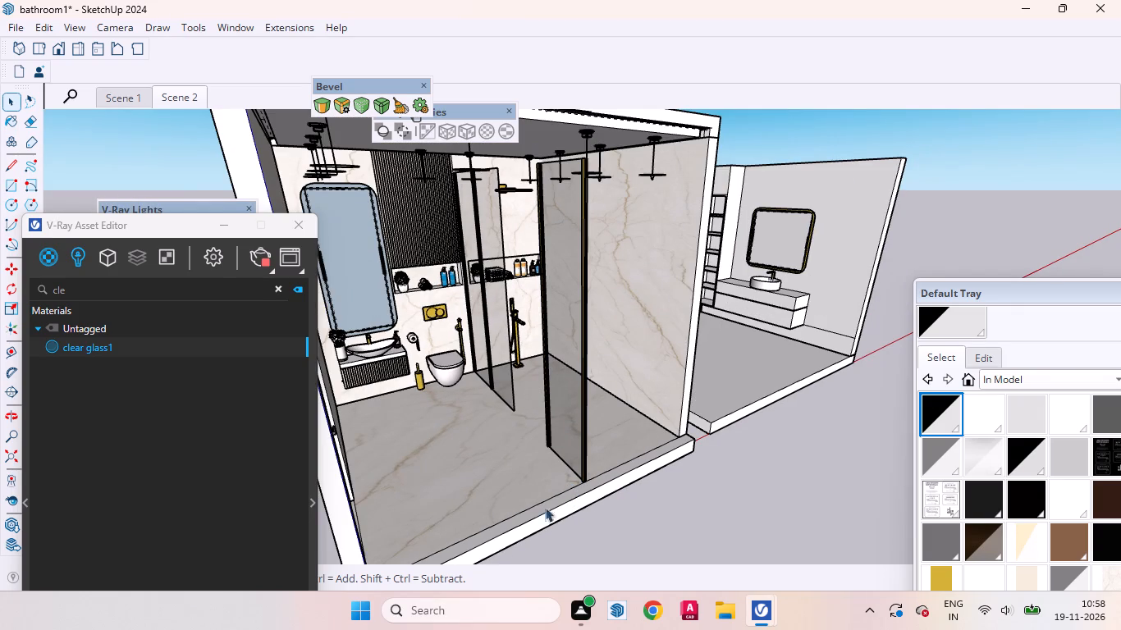
scroll(565, 461, down, 6)
Copy the gold-framed glass partition inside the new bathroom's group, placing the copy's outer bottom corner on the floor's open front edge.
middle_drag(789, 420, 324, 543)
scroll(651, 432, up, 6)
click(690, 427)
double_click(692, 425)
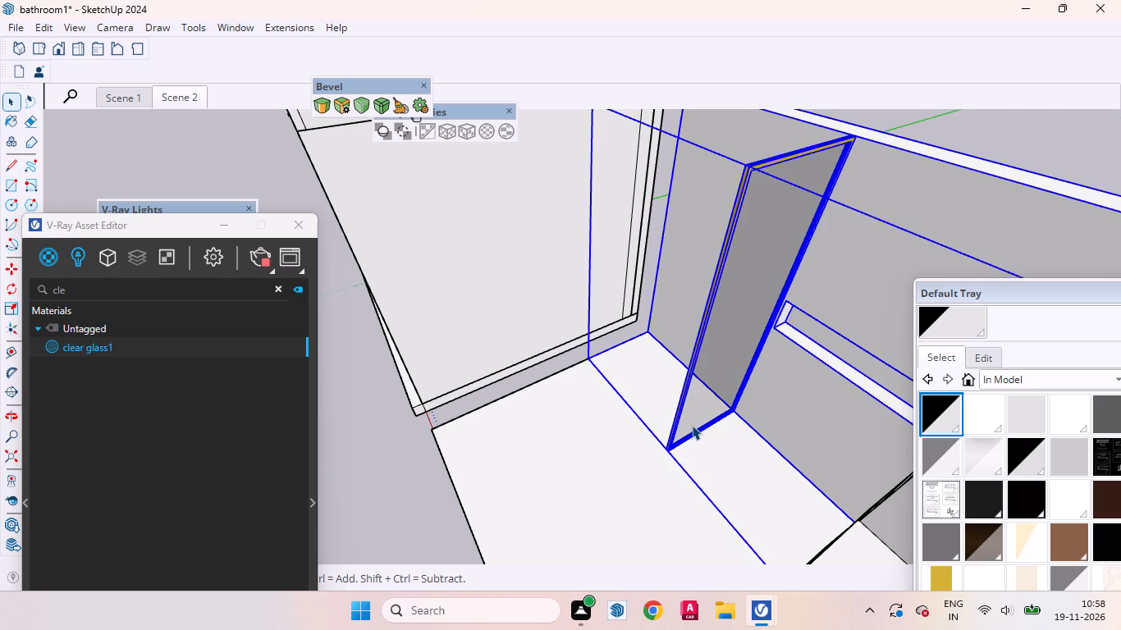
click(692, 425)
key(m)
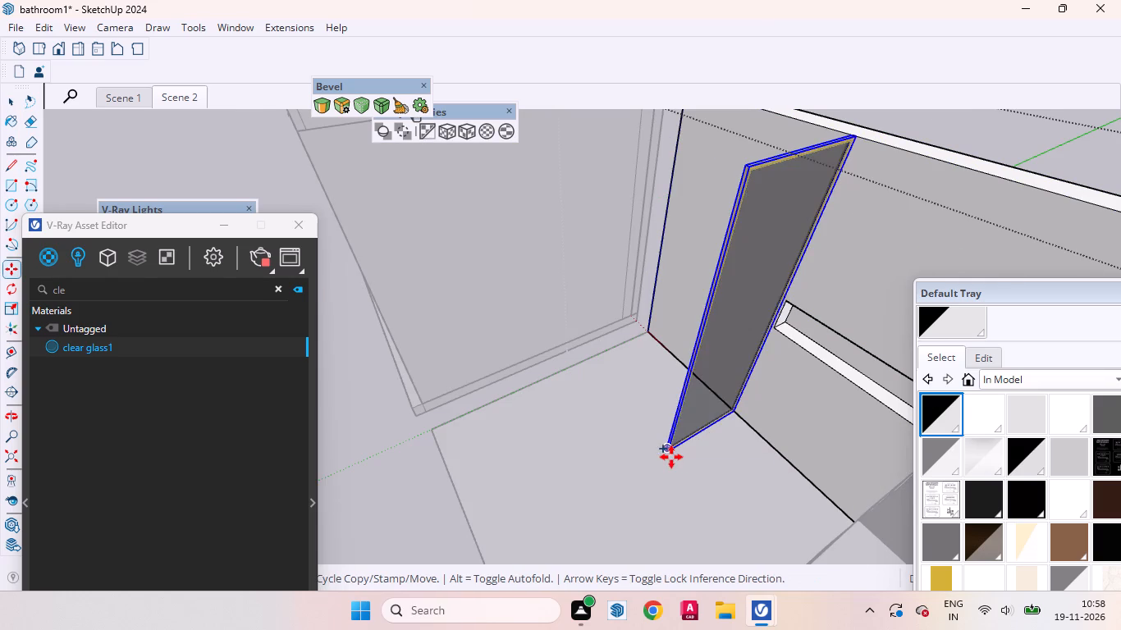
scroll(670, 455, up, 4)
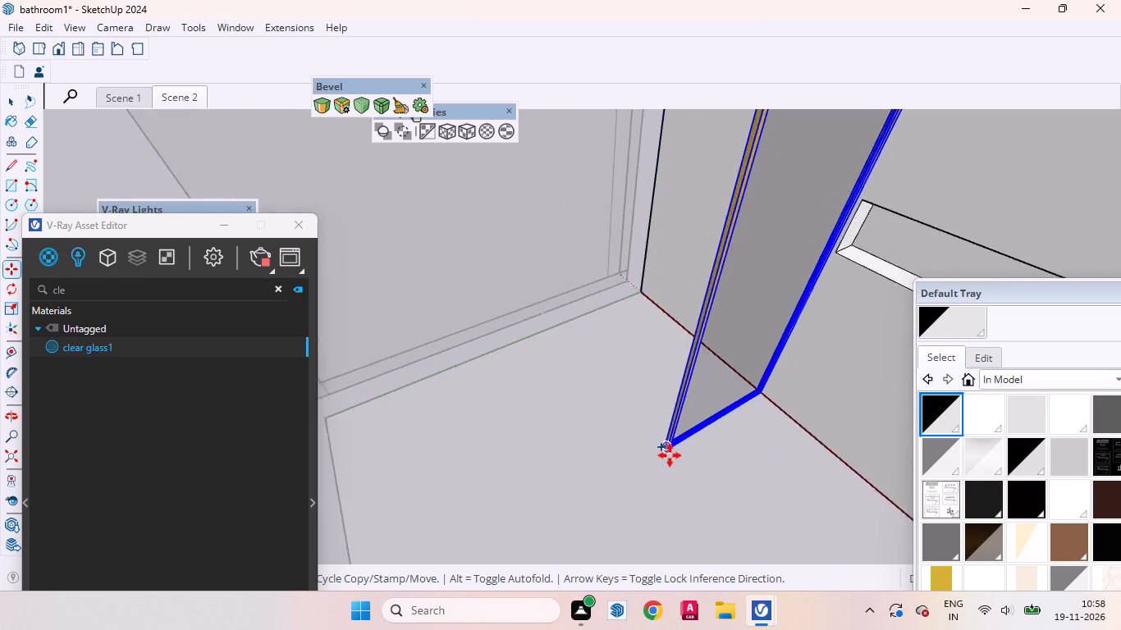
scroll(670, 455, up, 10)
click(664, 445)
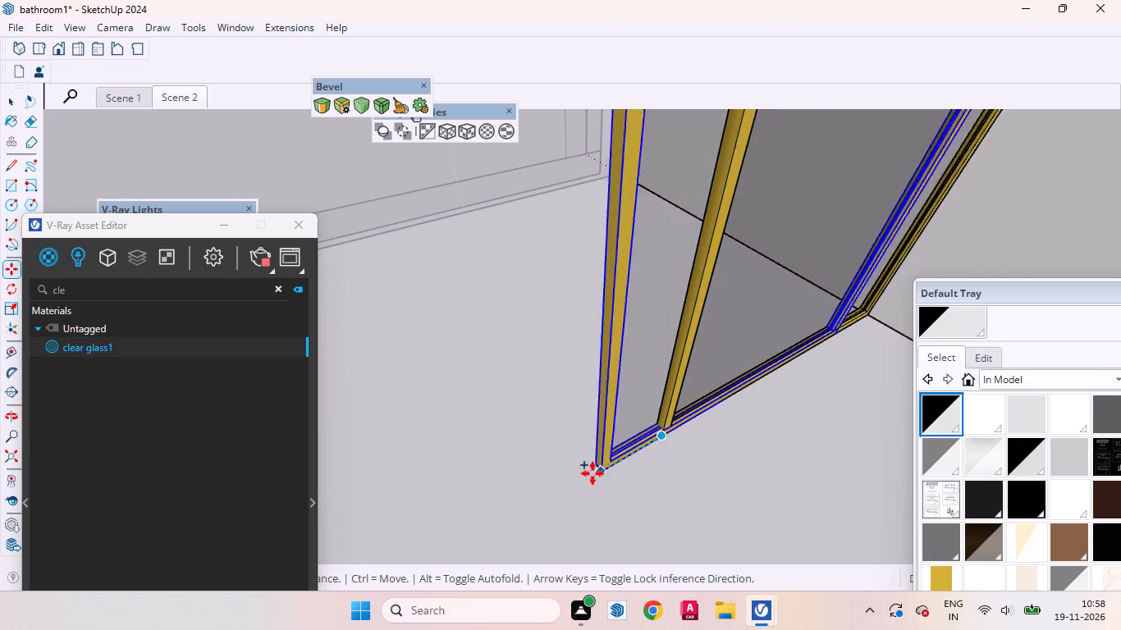
scroll(697, 457, down, 18)
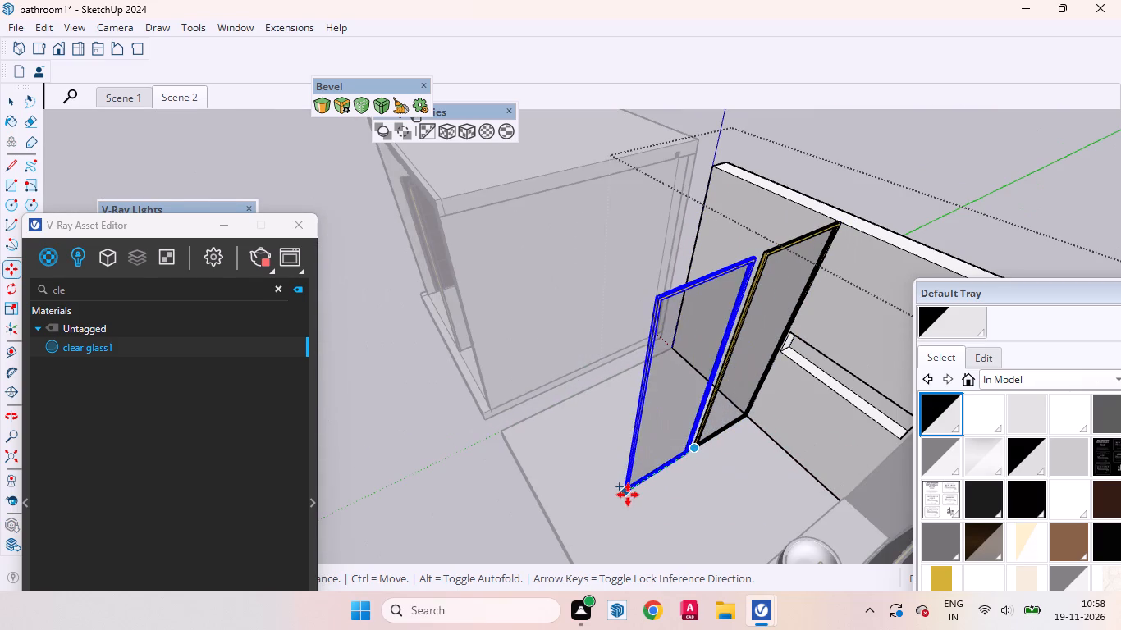
scroll(566, 519, up, 6)
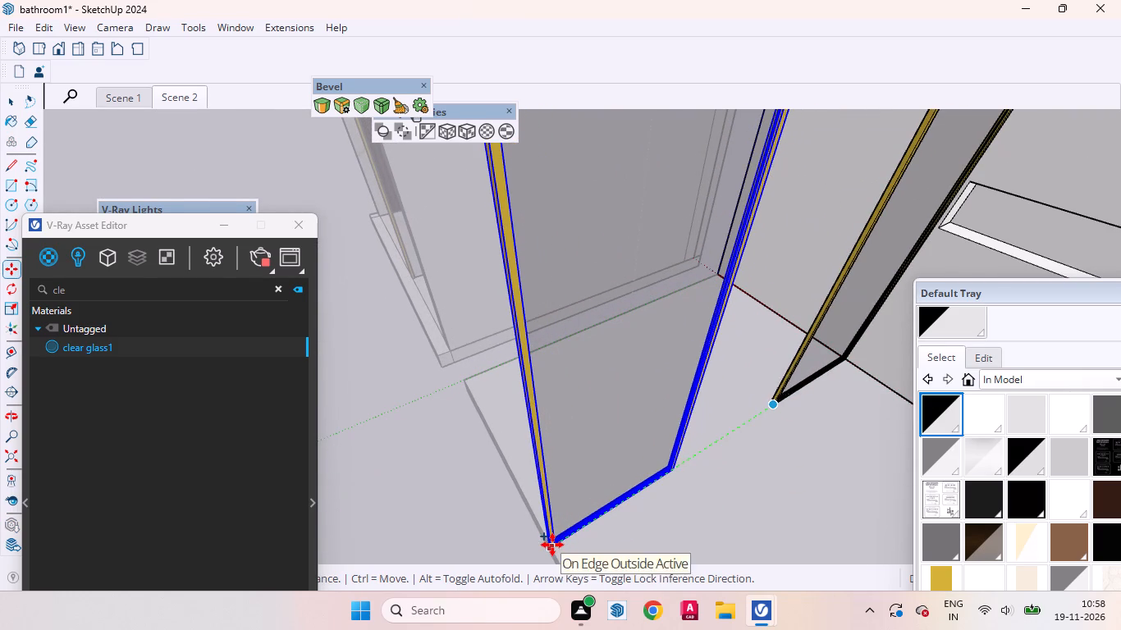
click(552, 545)
key(space)
click(455, 546)
Compare the new bathroom's two glass partitions with the partition layout in the furnished bathroom, from outside and up close.
scroll(597, 502, down, 3)
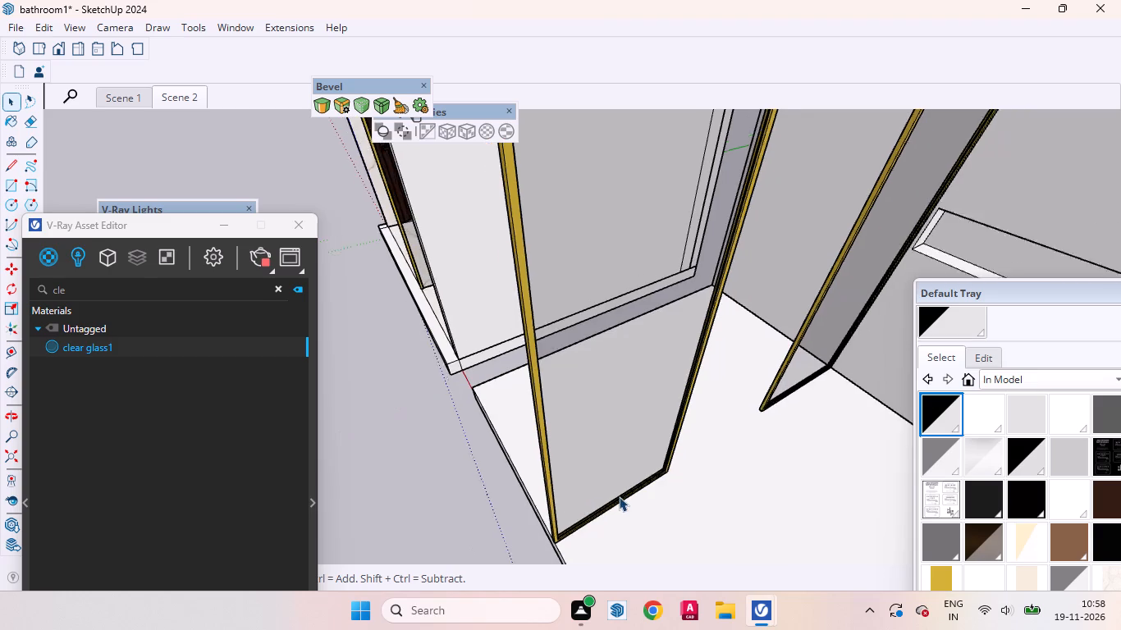
scroll(619, 496, down, 8)
middle_drag(602, 509, 744, 386)
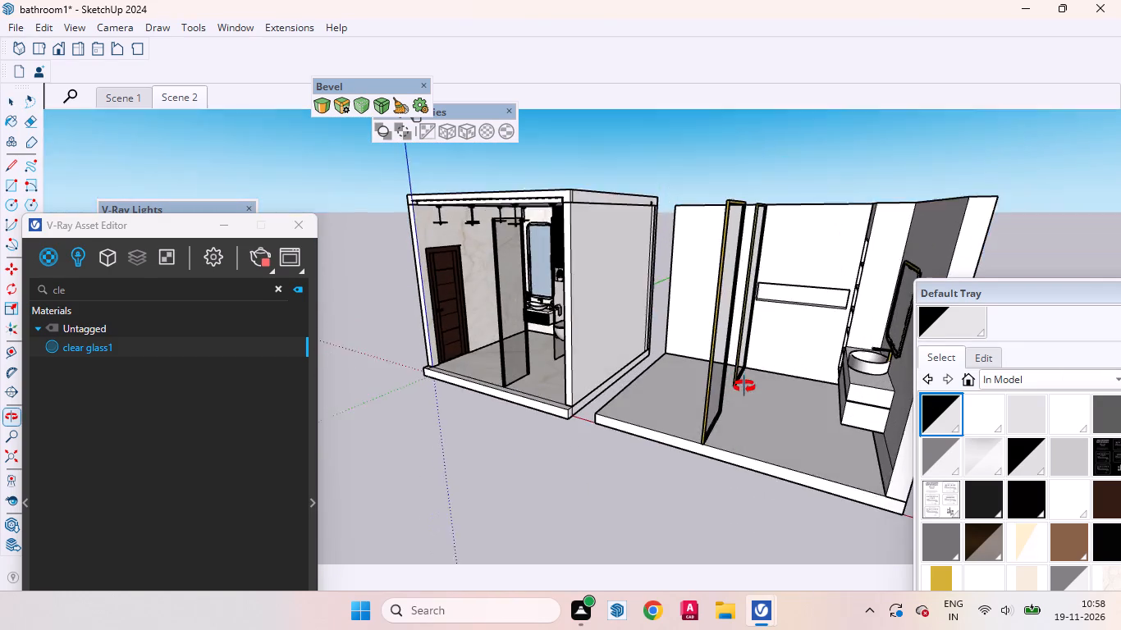
middle_drag(744, 386, 766, 376)
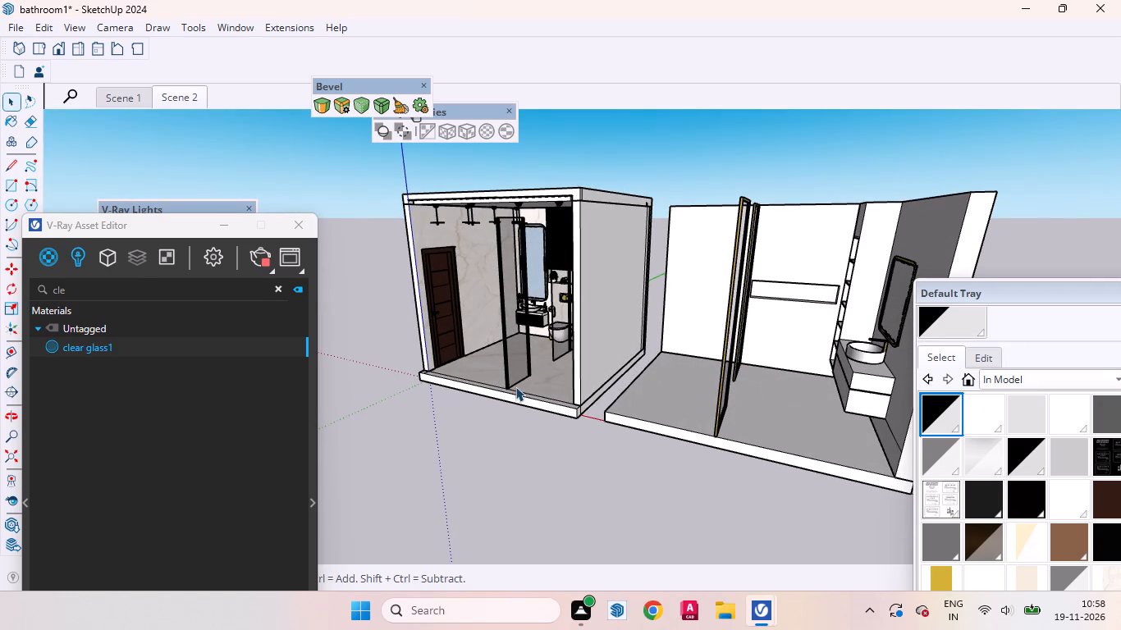
middle_drag(748, 409, 794, 390)
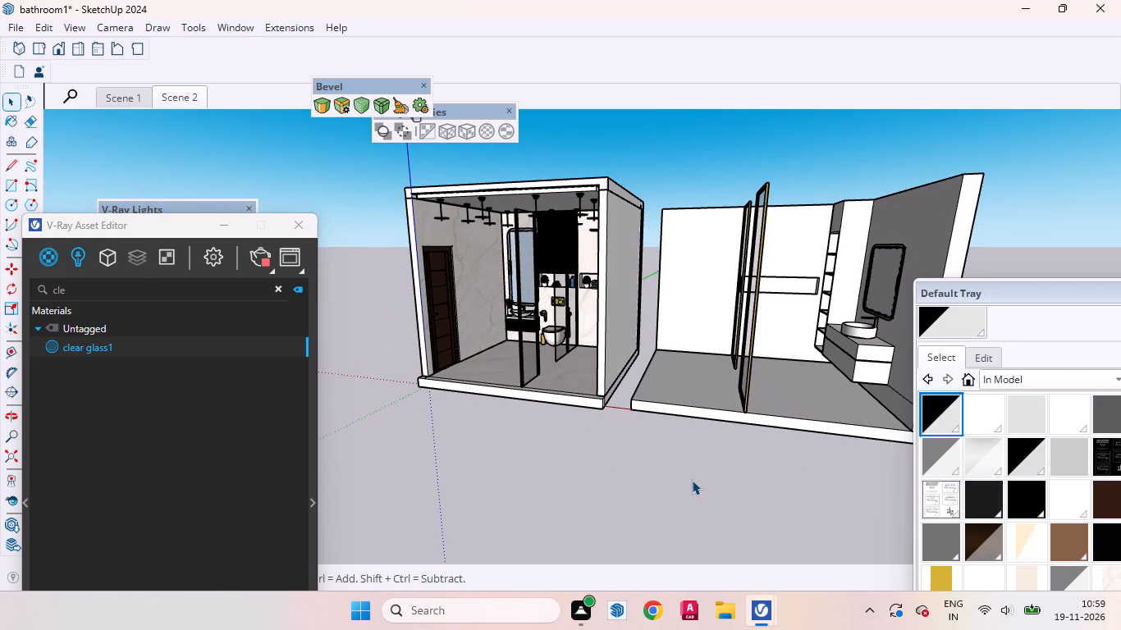
scroll(527, 324, up, 3)
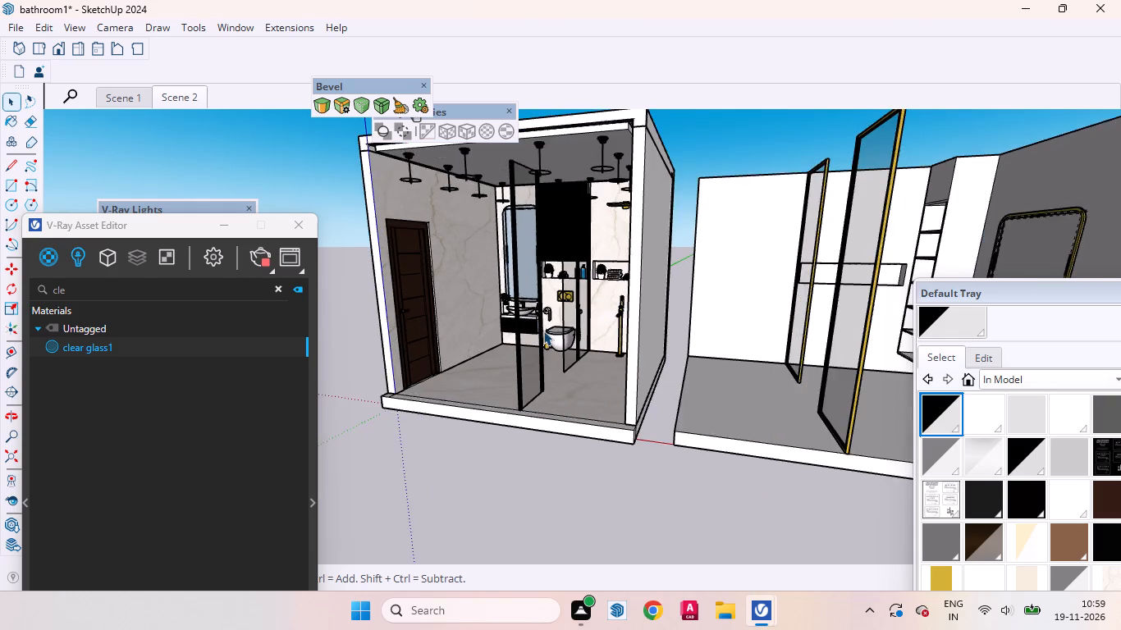
scroll(543, 331, up, 2)
middle_drag(566, 339, 631, 349)
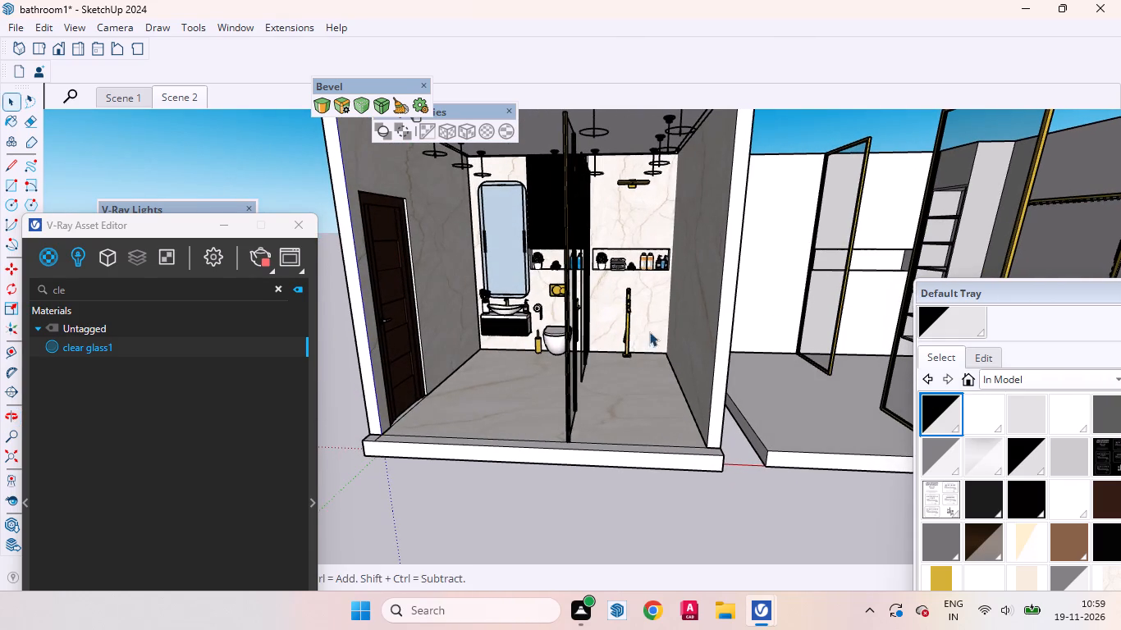
scroll(611, 306, up, 4)
scroll(562, 338, down, 8)
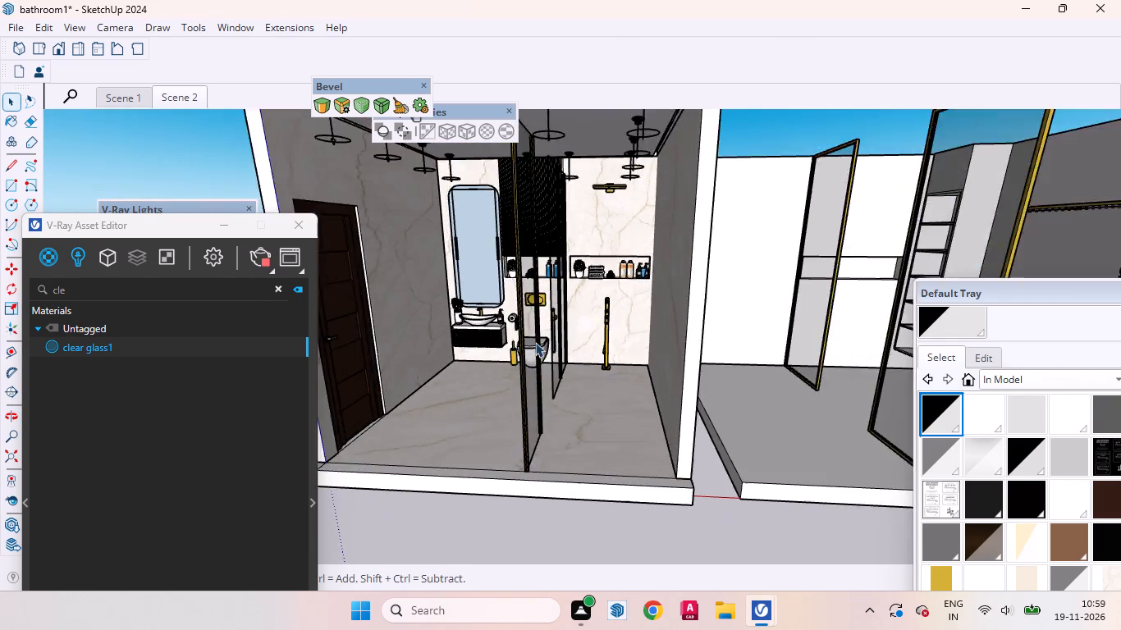
scroll(535, 342, down, 2)
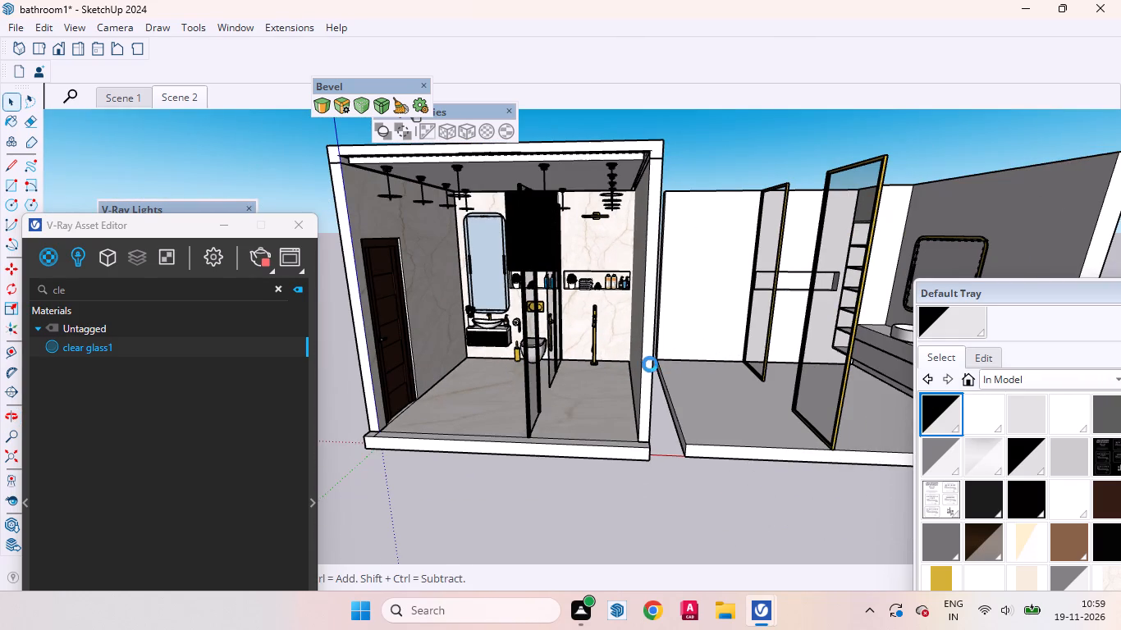
scroll(673, 378, up, 2)
scroll(608, 322, up, 4)
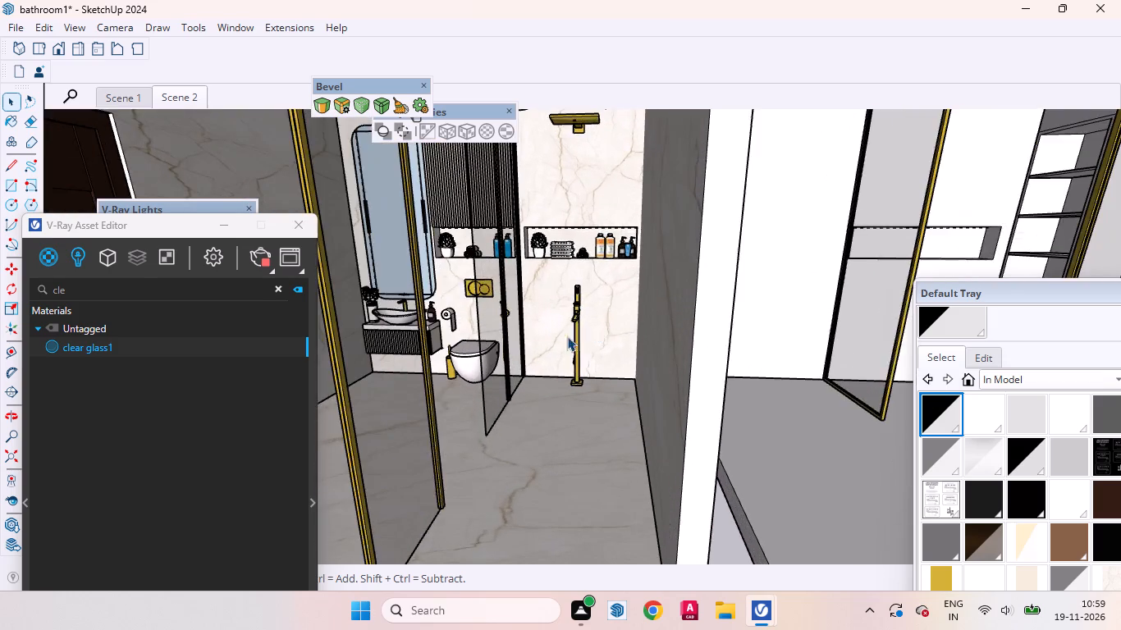
scroll(560, 339, down, 11)
middle_drag(611, 349, 606, 314)
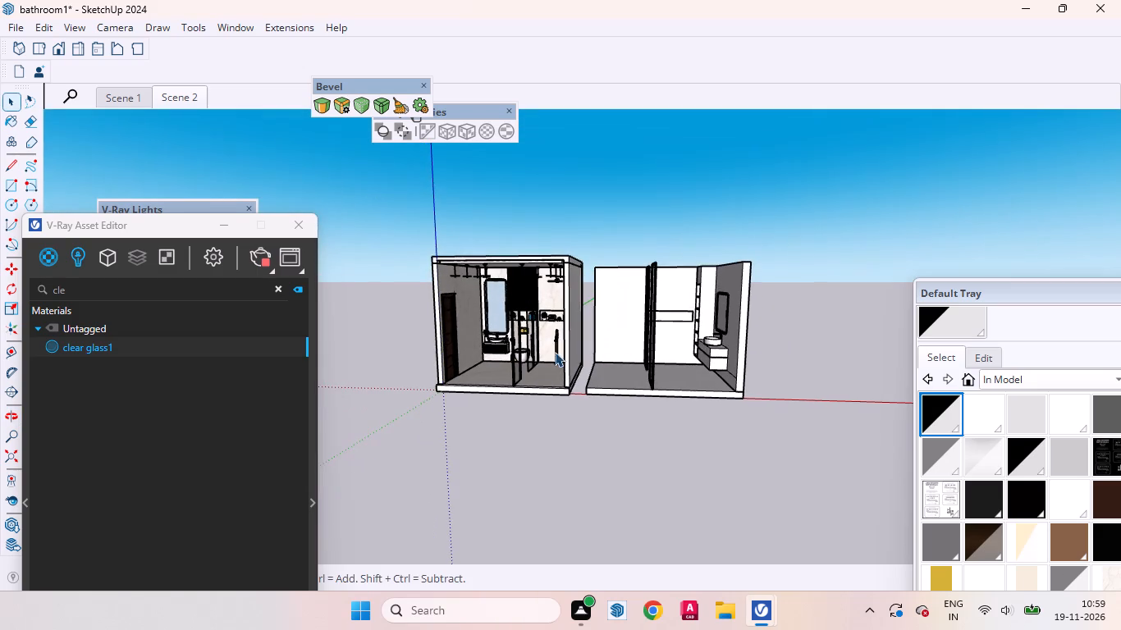
scroll(479, 362, up, 4)
scroll(482, 361, down, 2)
scroll(492, 358, up, 5)
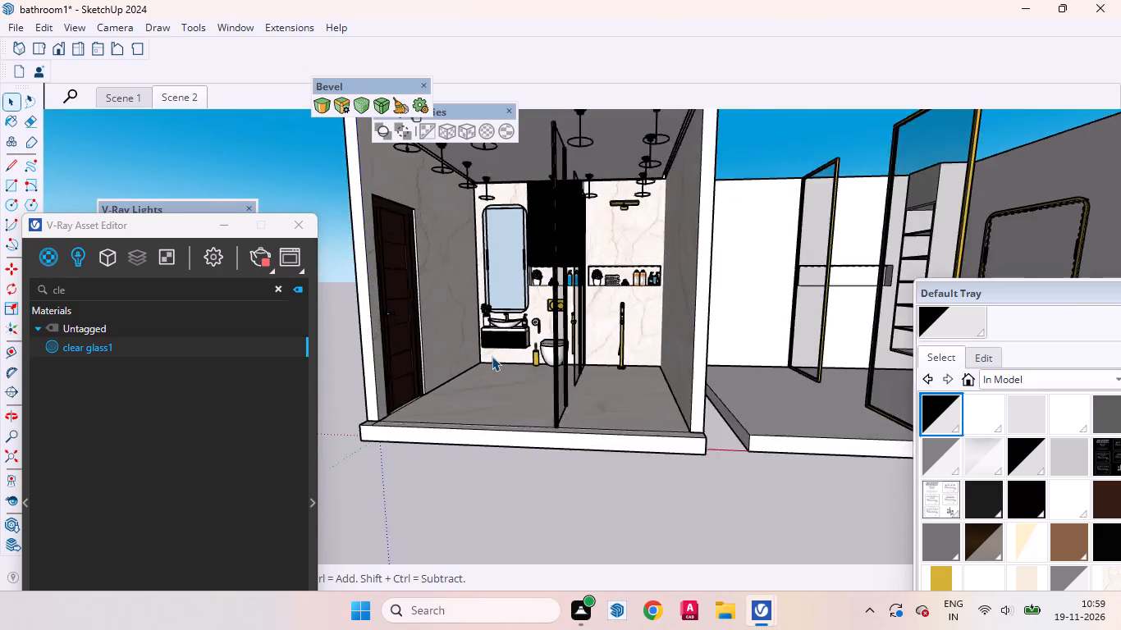
Copy the furnished bathroom's toilet with its flush plate, paper holder, brush and hand spray to the new bathroom's back wall below the niche.
scroll(492, 356, up, 2)
middle_drag(515, 357, 557, 358)
click(569, 354)
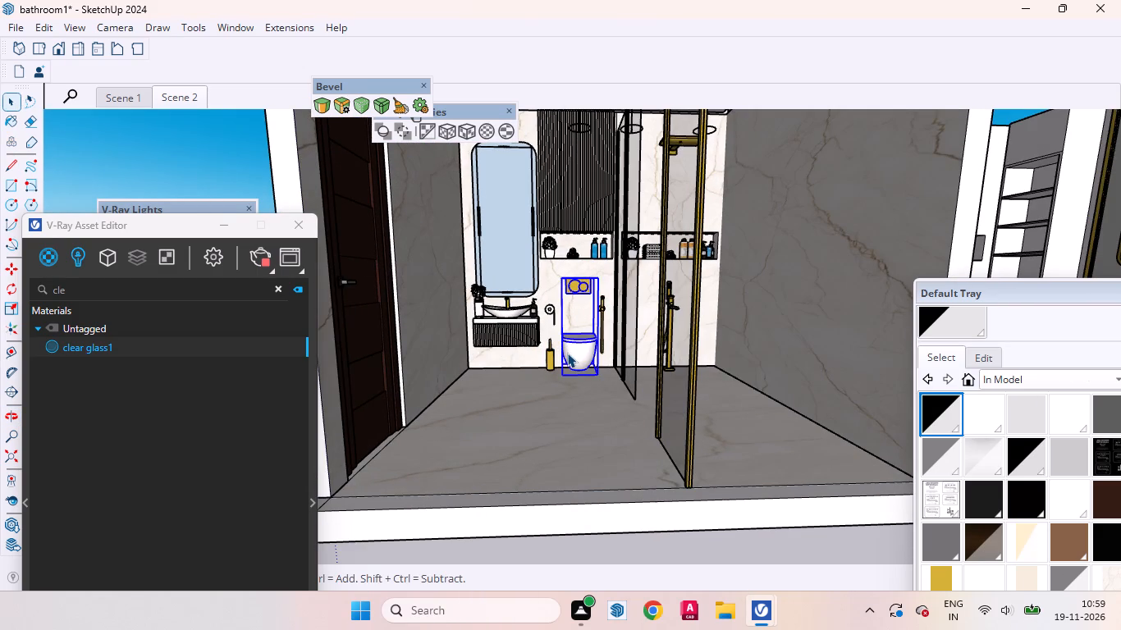
click(591, 377)
key(m)
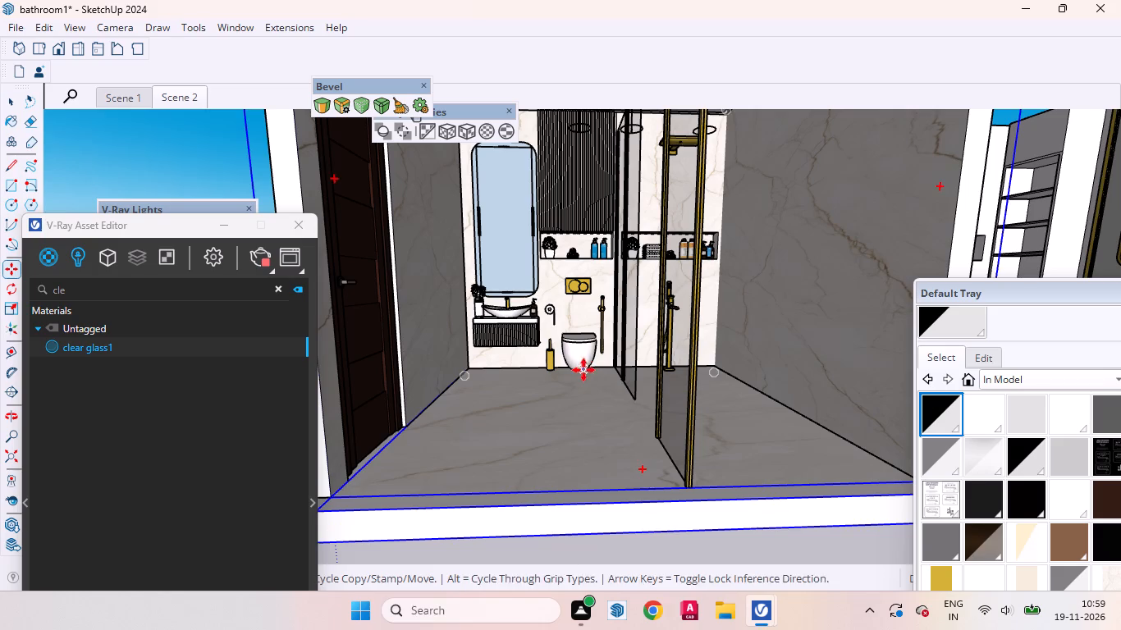
key(space)
click(583, 353)
key(m)
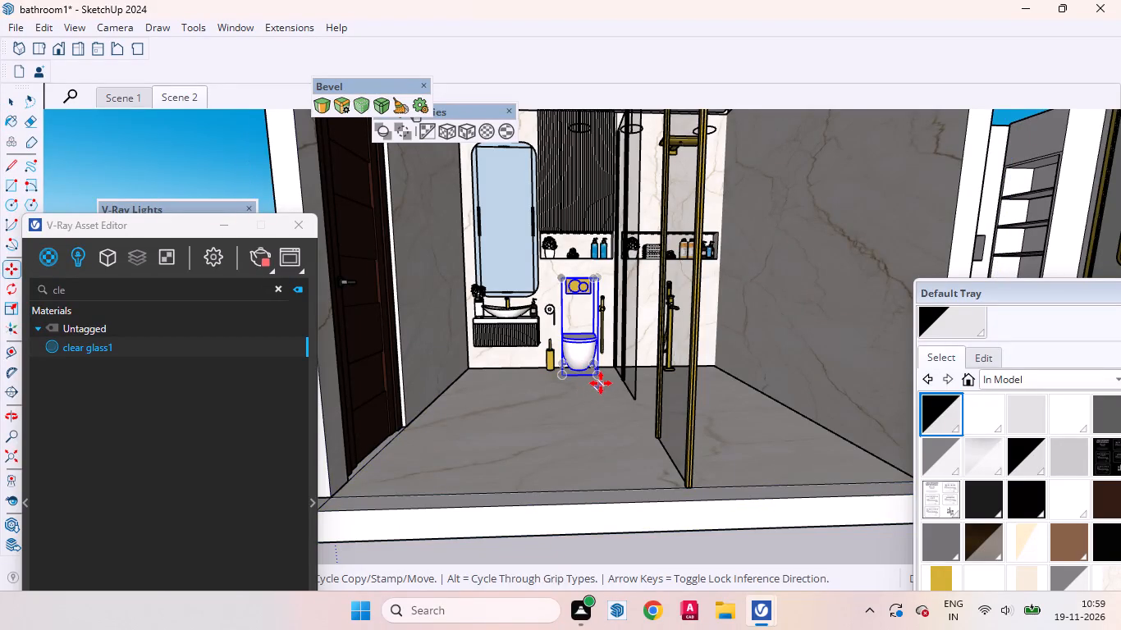
scroll(601, 382, up, 2)
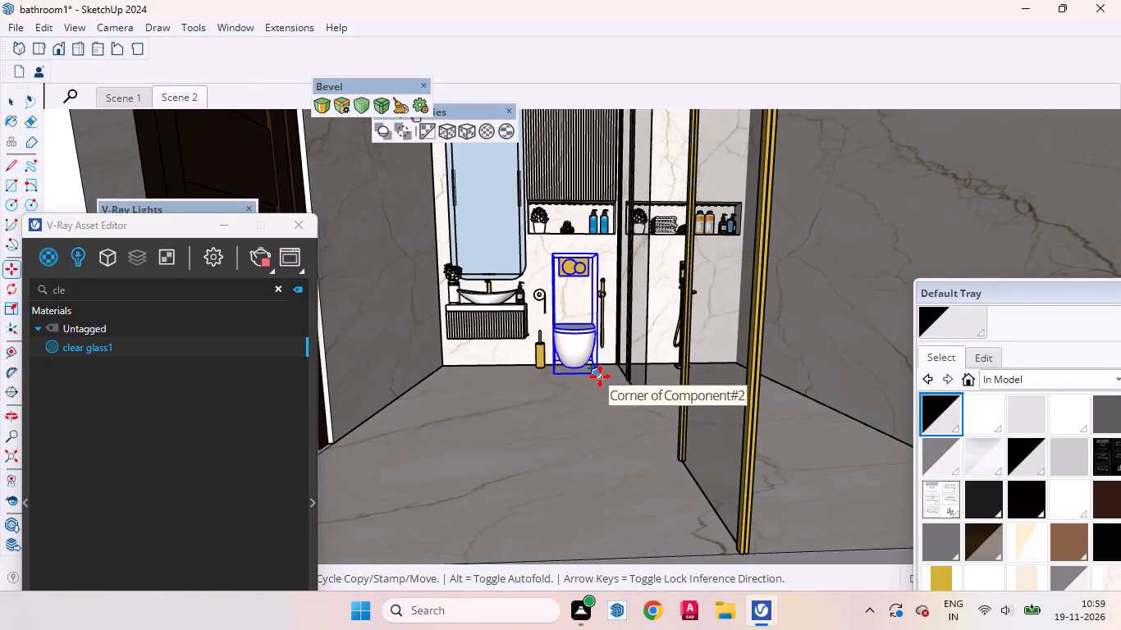
key(space)
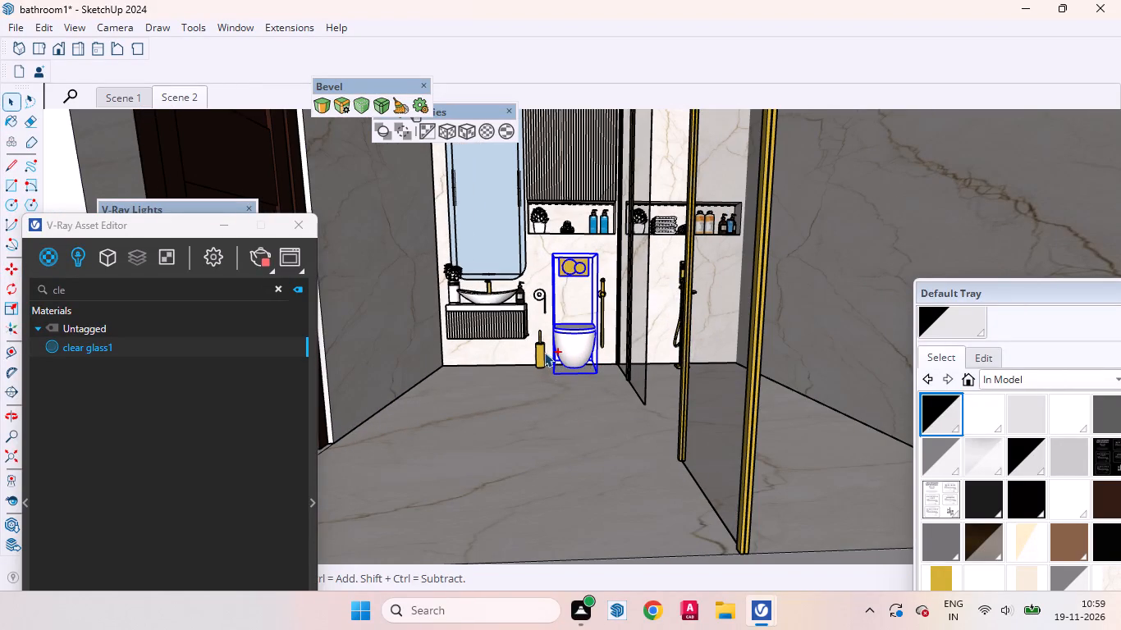
ctrl+click(541, 353)
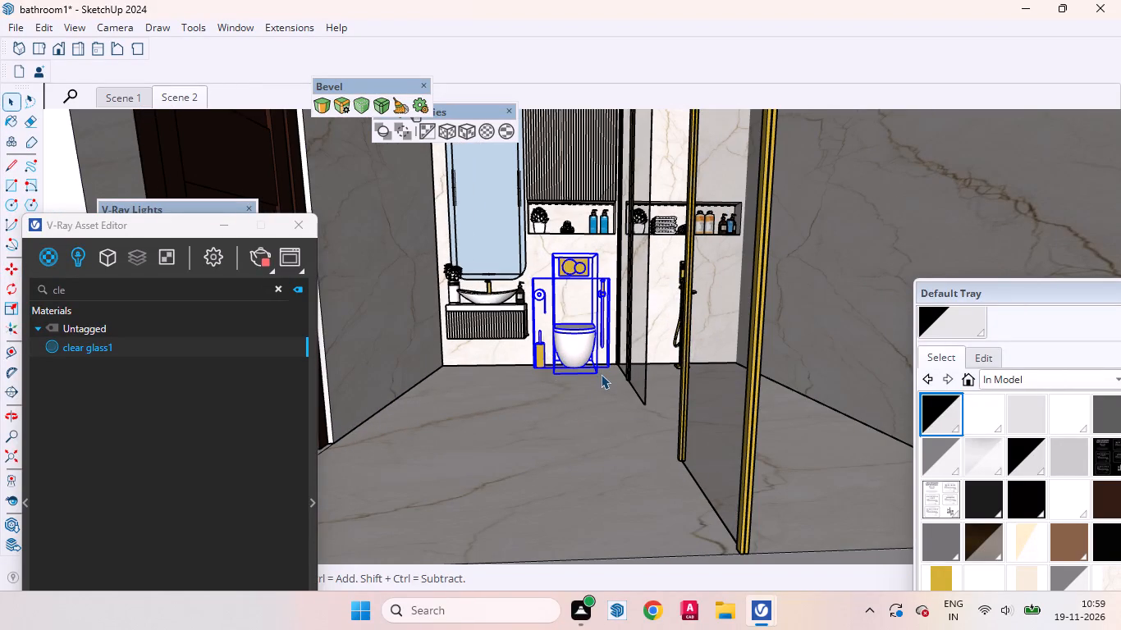
key(m)
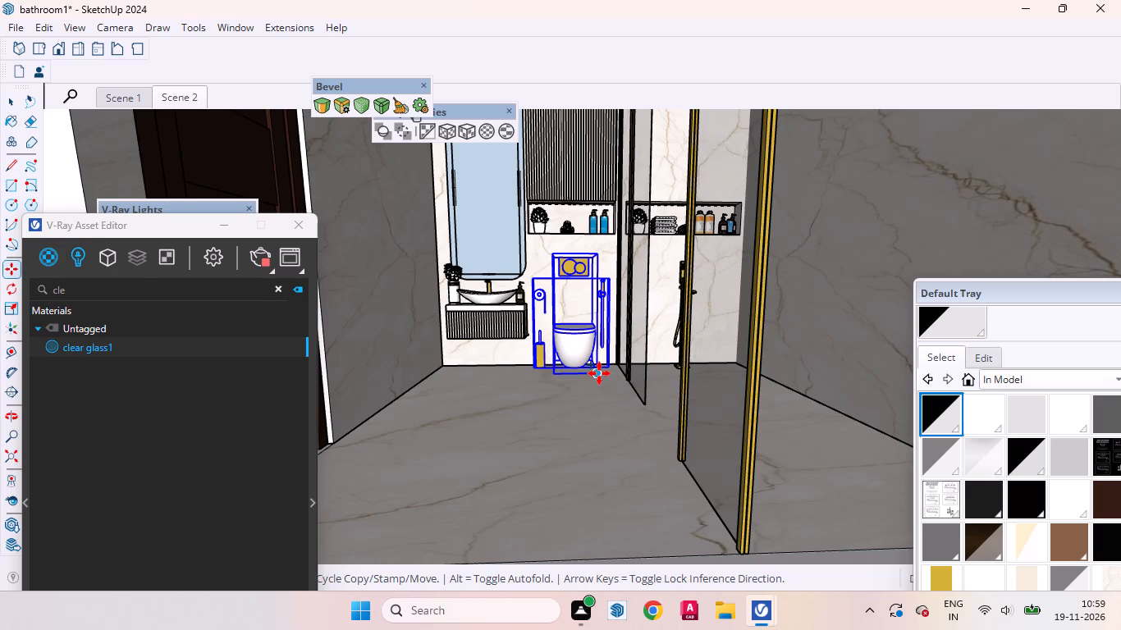
click(599, 373)
scroll(530, 439, down, 16)
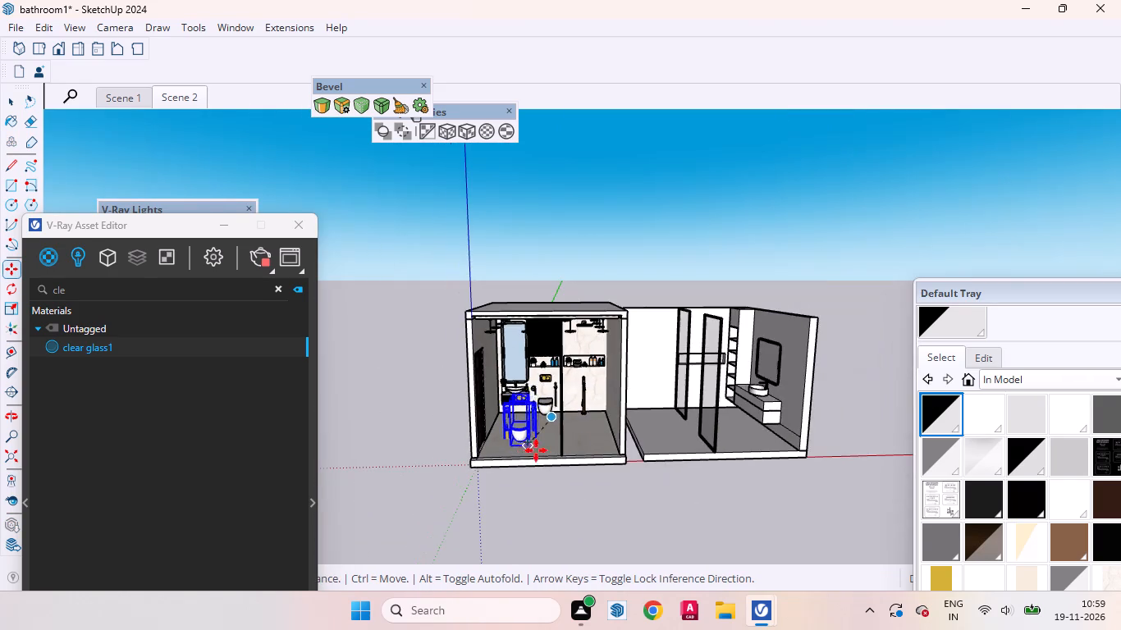
scroll(794, 417, up, 18)
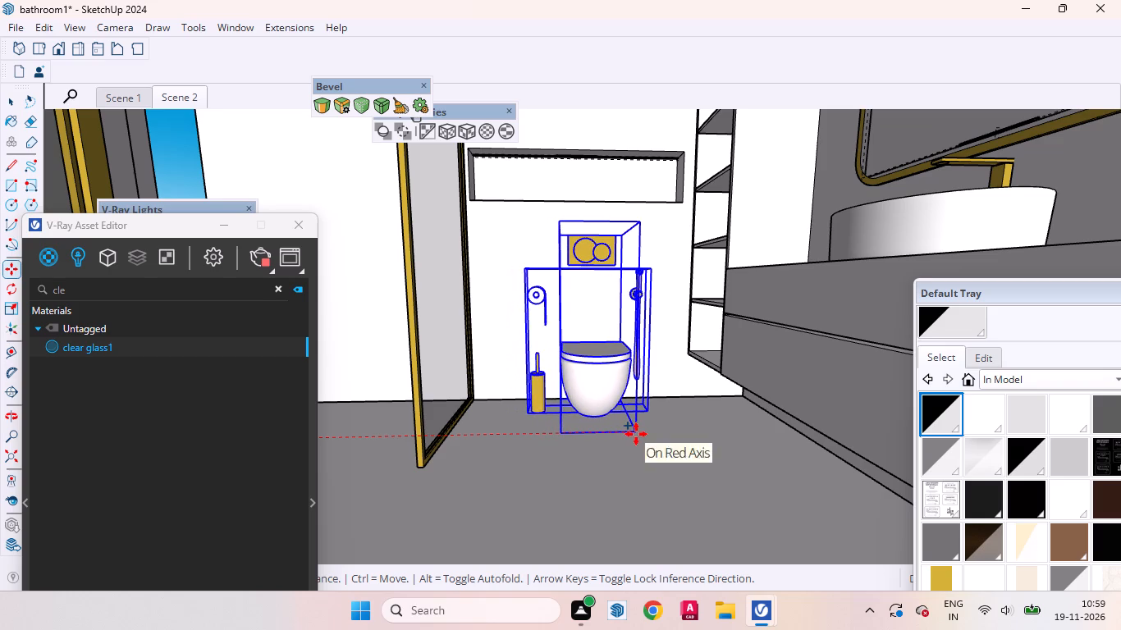
click(636, 434)
Move the copied toilet and accessories so the accessories' rear bottom corner meets the new bathroom's back wall at the floor.
middle_drag(675, 412, 690, 626)
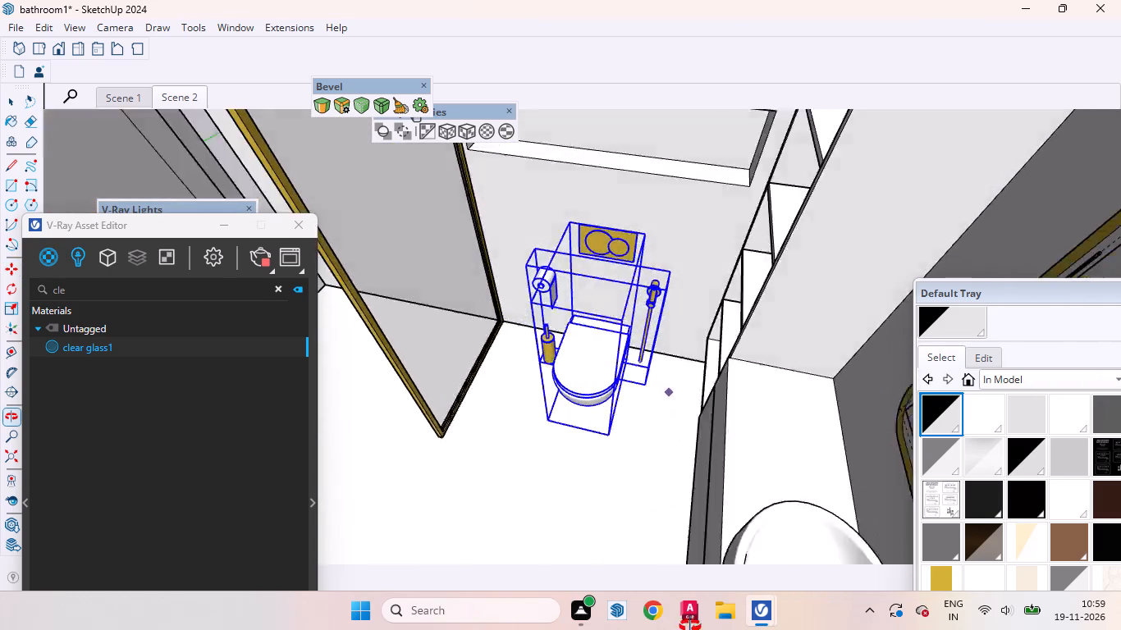
middle_drag(690, 626, 652, 629)
scroll(698, 304, up, 7)
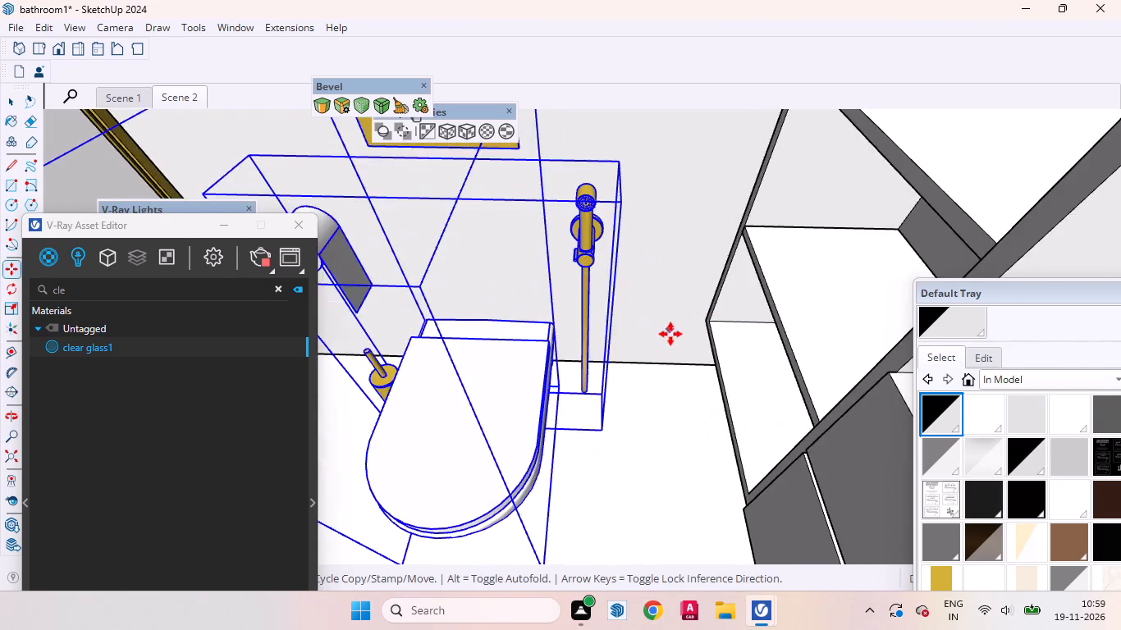
middle_drag(663, 387, 499, 495)
scroll(613, 418, up, 2)
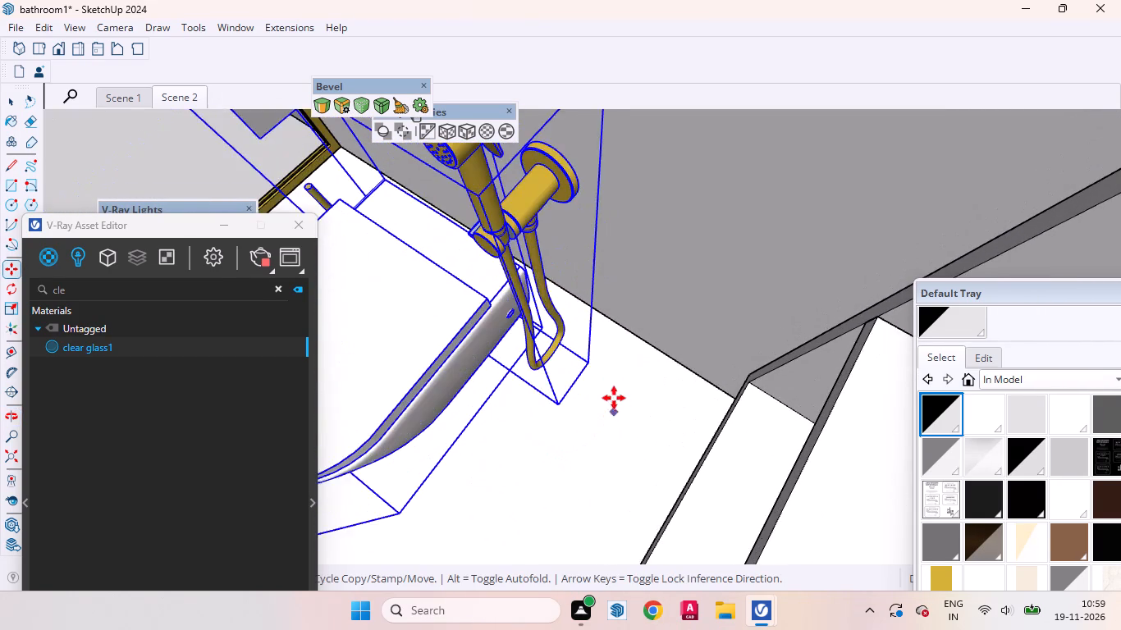
scroll(614, 398, up, 2)
click(591, 362)
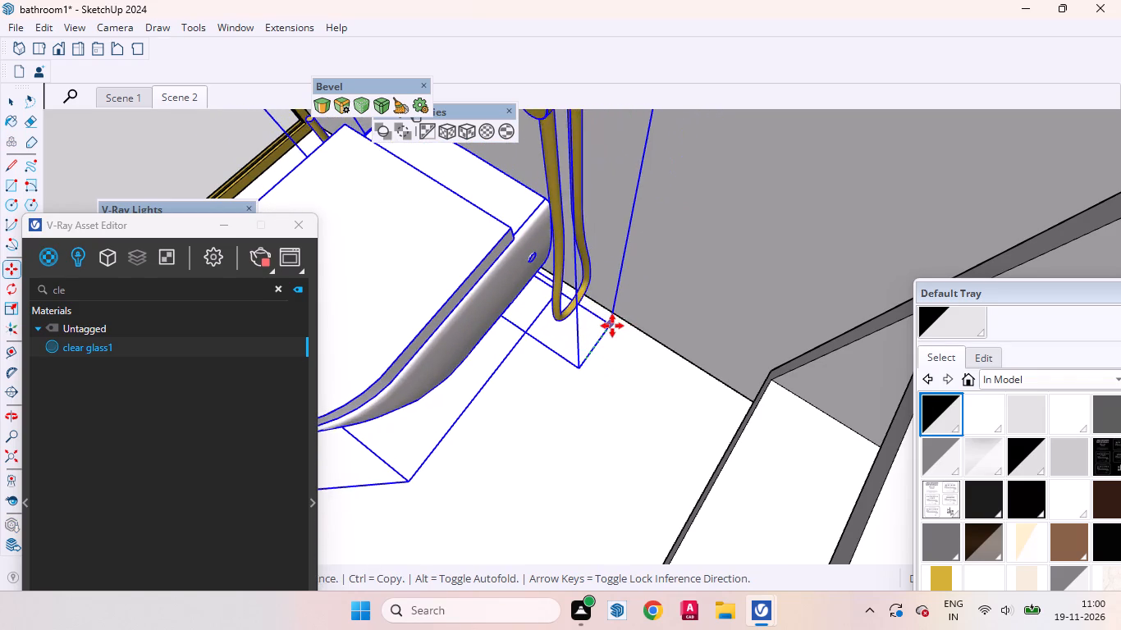
click(621, 322)
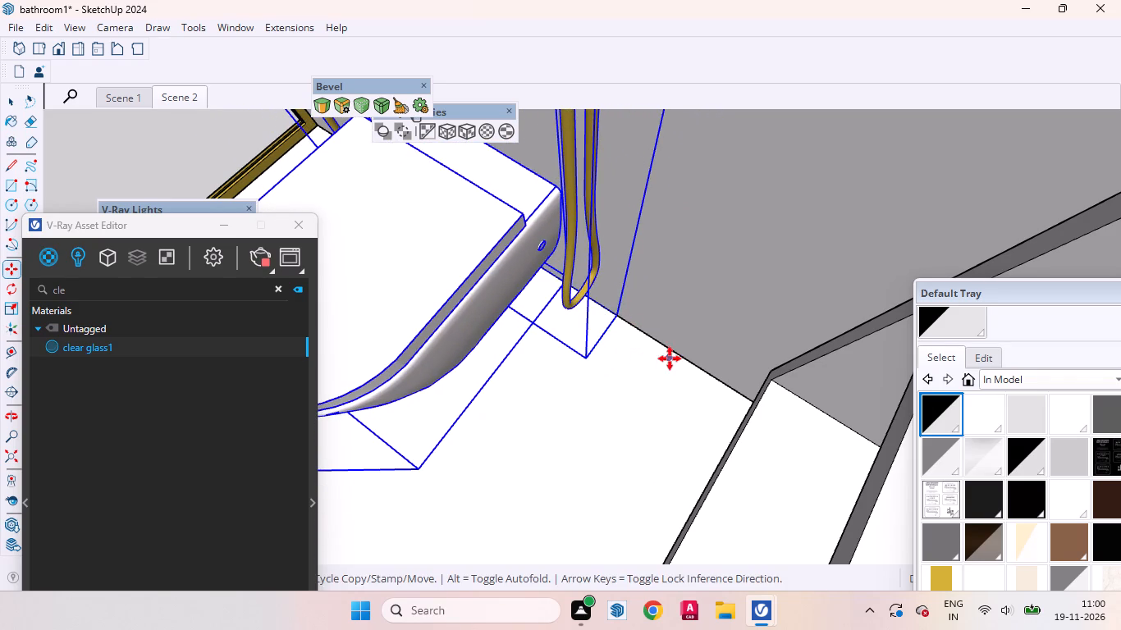
middle_drag(670, 358, 803, 310)
scroll(768, 296, down, 3)
scroll(763, 284, up, 1)
scroll(763, 284, down, 12)
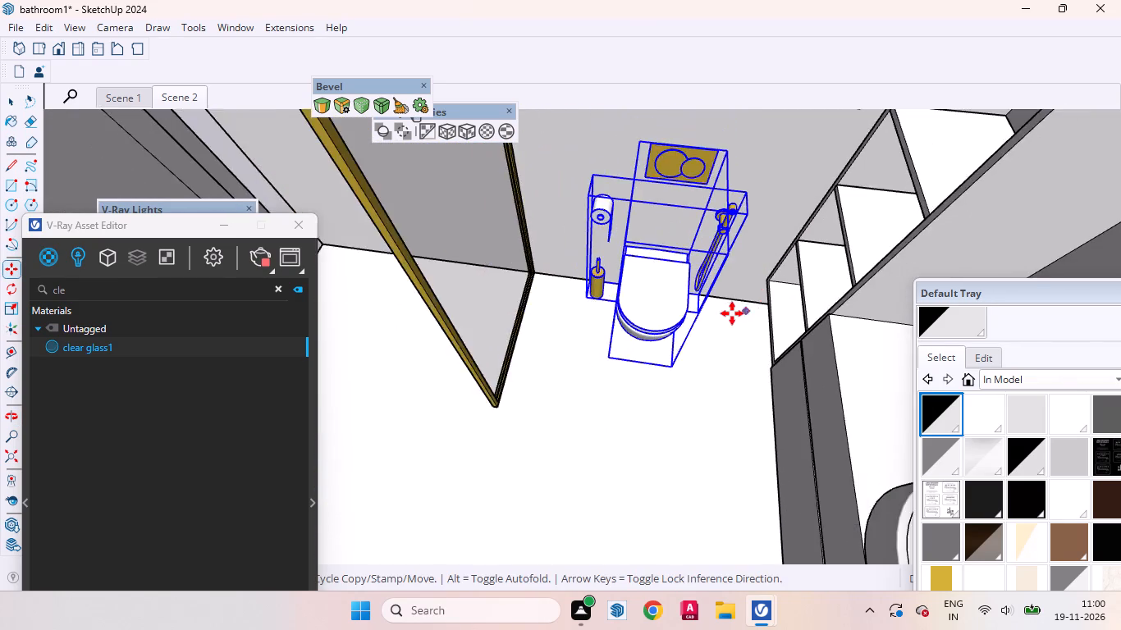
scroll(732, 313, down, 2)
middle_drag(682, 386, 667, 173)
key(space)
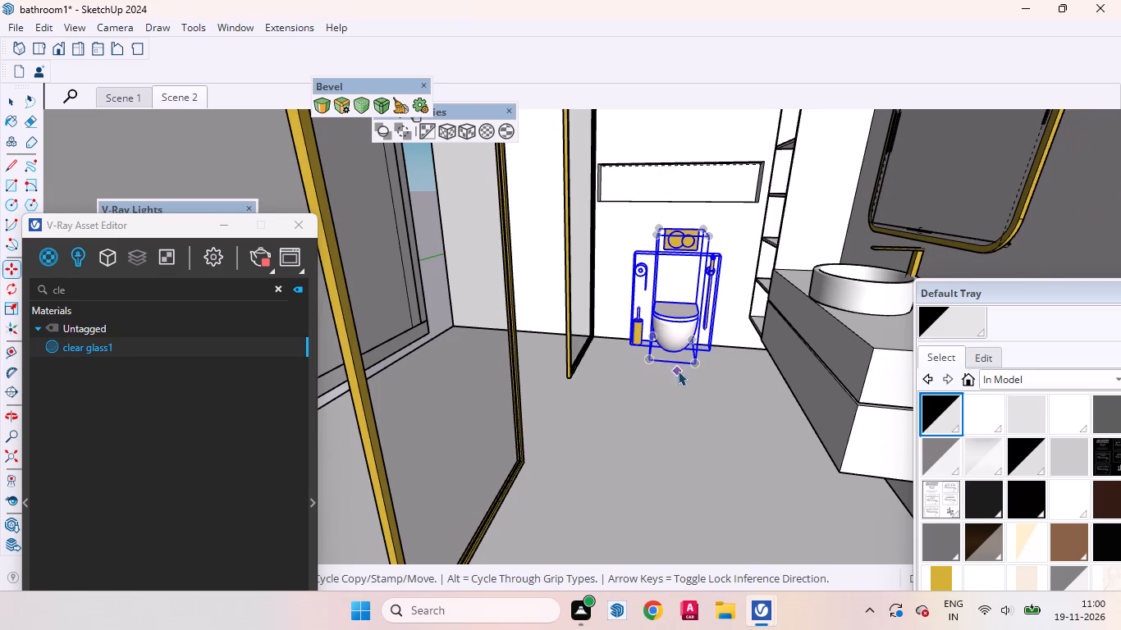
scroll(665, 359, down, 12)
click(782, 336)
Shift the copied toilet and its accessories slightly along the back wall, away from the vanity and toward the glass partition.
scroll(677, 372, up, 3)
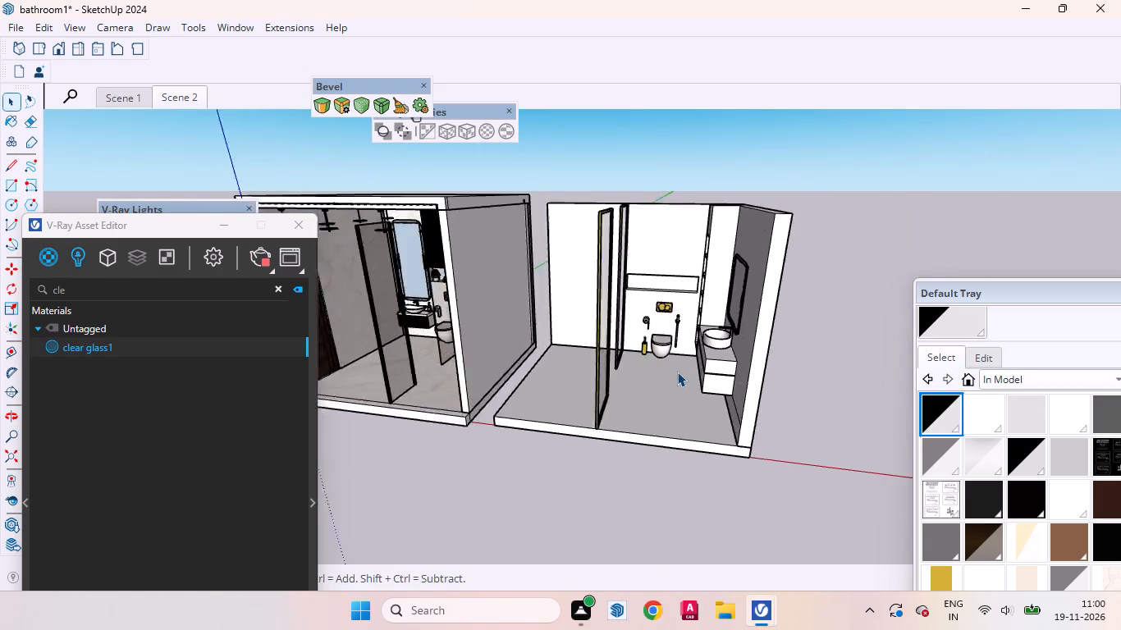
scroll(677, 372, up, 5)
middle_drag(654, 347, 657, 300)
scroll(653, 329, up, 2)
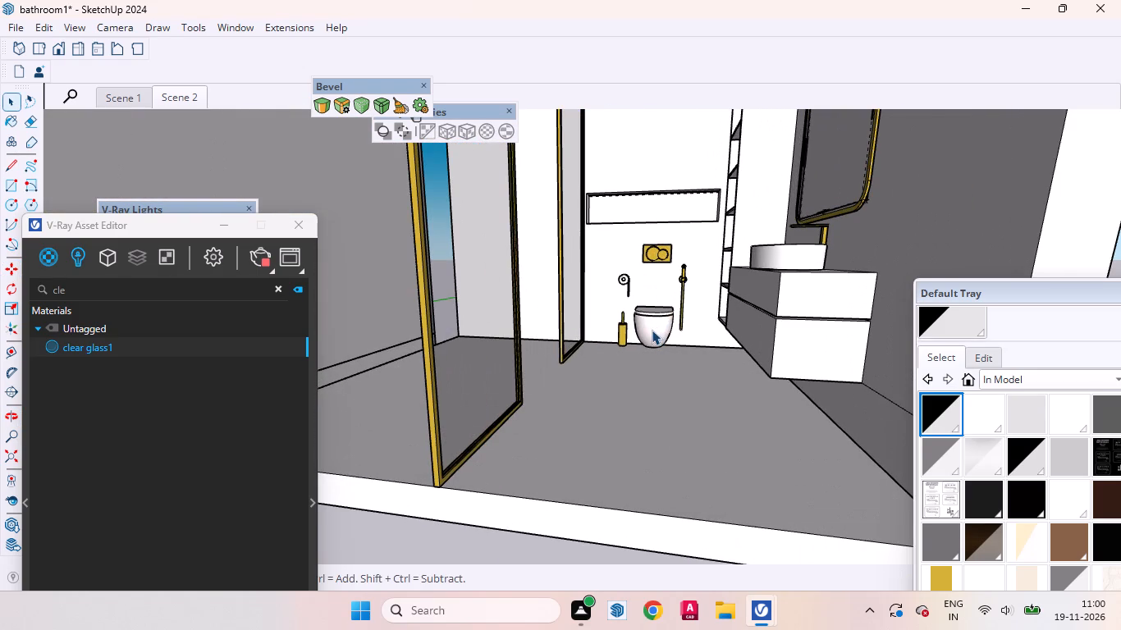
ctrl+click(652, 330)
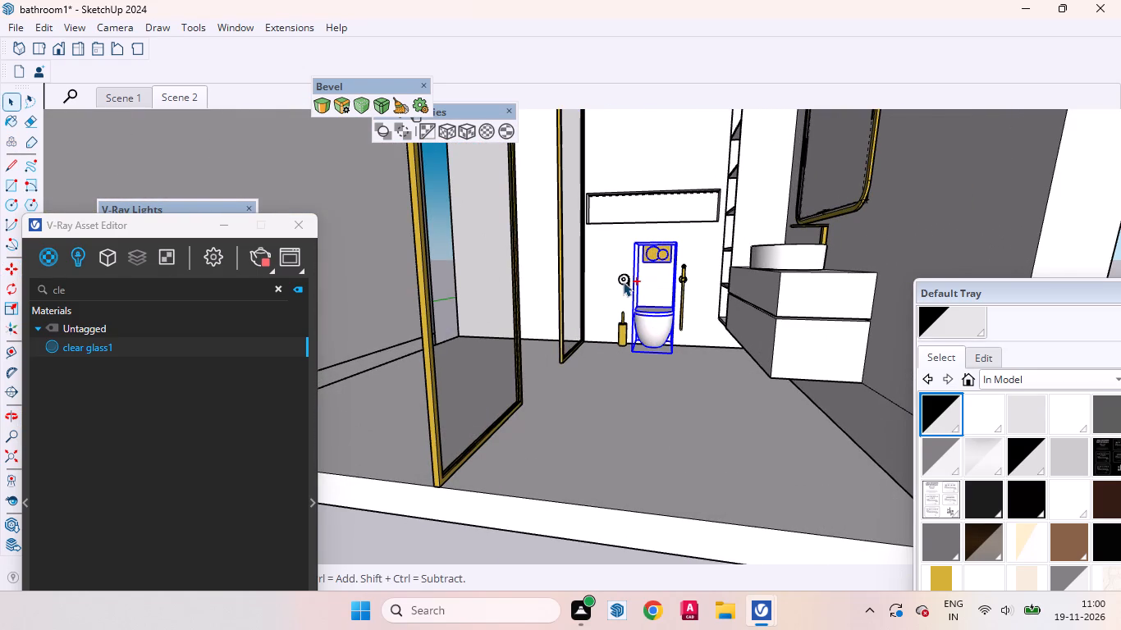
ctrl+click(624, 281)
middle_drag(638, 349, 654, 349)
scroll(661, 360, up, 3)
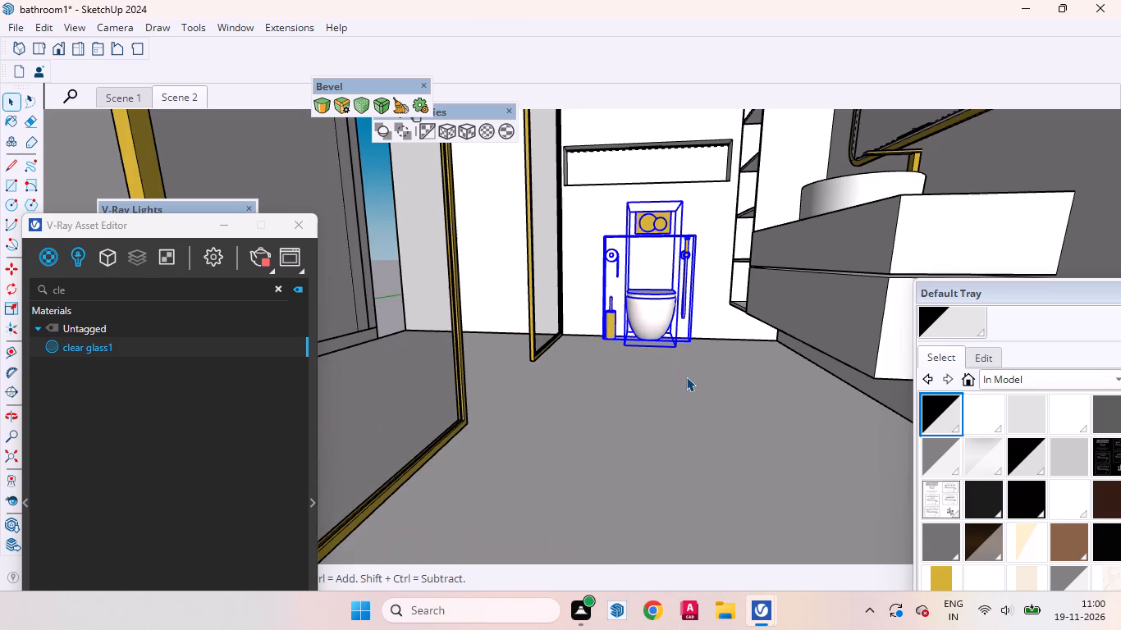
key(m)
click(689, 383)
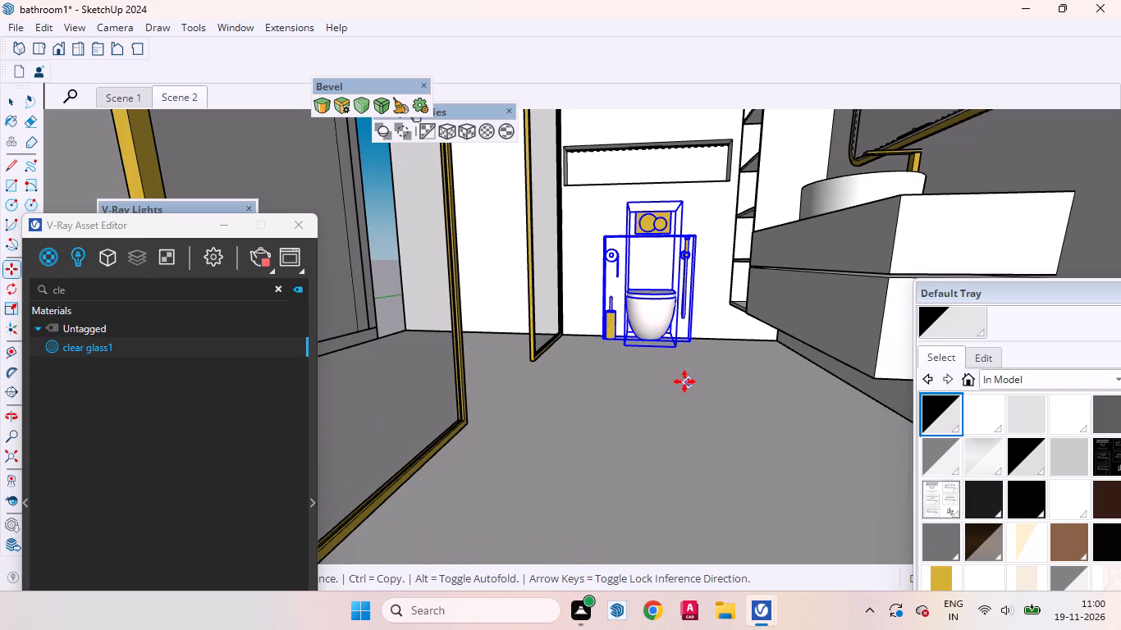
click(676, 378)
key(space)
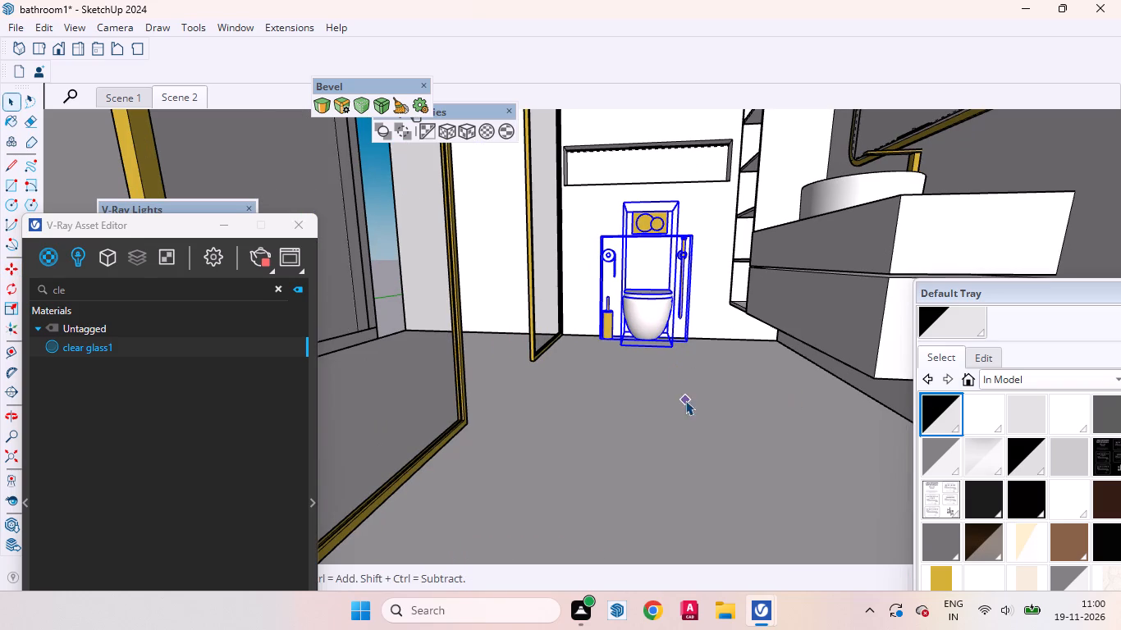
scroll(700, 395, down, 10)
scroll(690, 407, up, 1)
scroll(689, 408, down, 1)
click(952, 235)
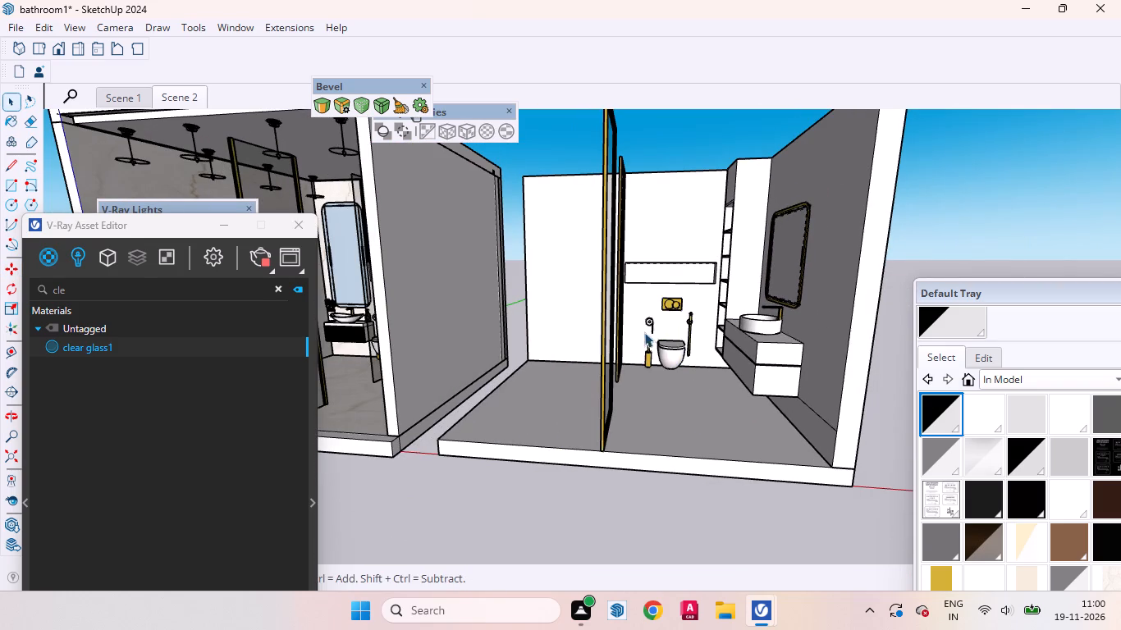
Compare the toilet area in the new bathroom with the furnished bathroom and examine the furnished shower area's fixtures.
scroll(625, 342, down, 1)
middle_drag(638, 345, 705, 380)
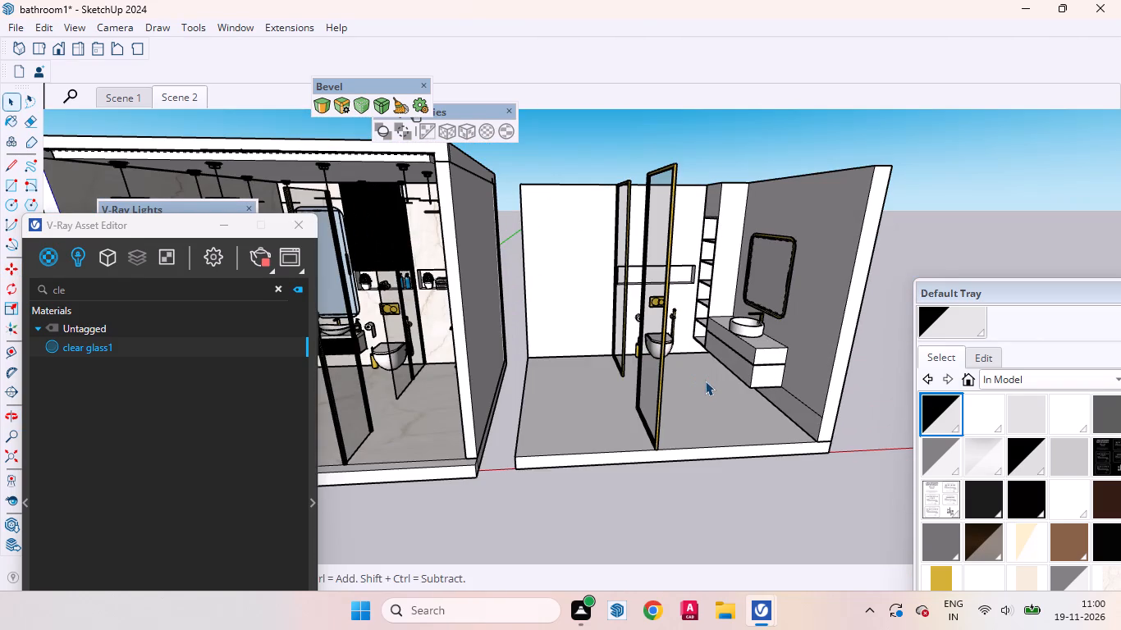
scroll(640, 368, down, 7)
scroll(432, 371, up, 5)
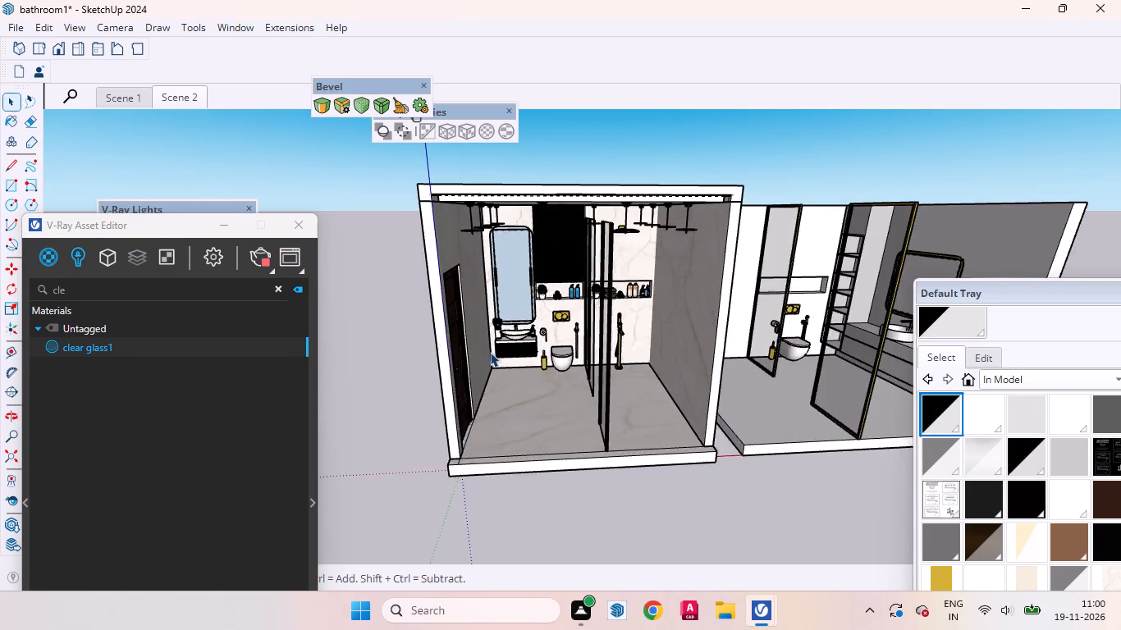
scroll(490, 352, up, 7)
scroll(407, 390, down, 6)
scroll(563, 360, up, 2)
scroll(484, 378, down, 3)
scroll(560, 377, up, 3)
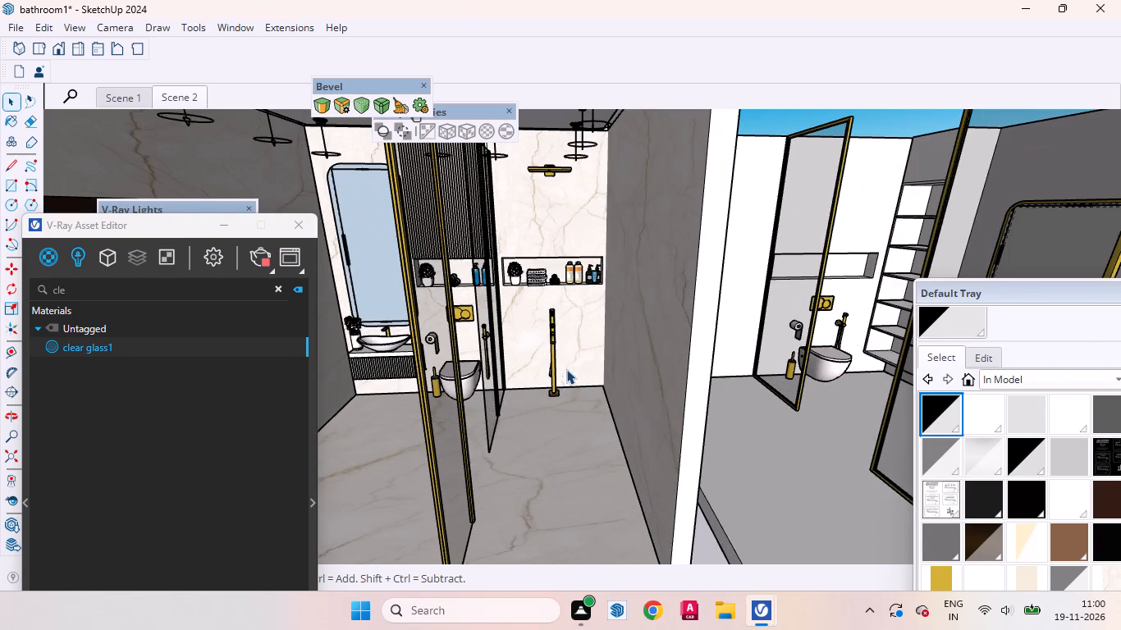
middle_drag(566, 350, 588, 313)
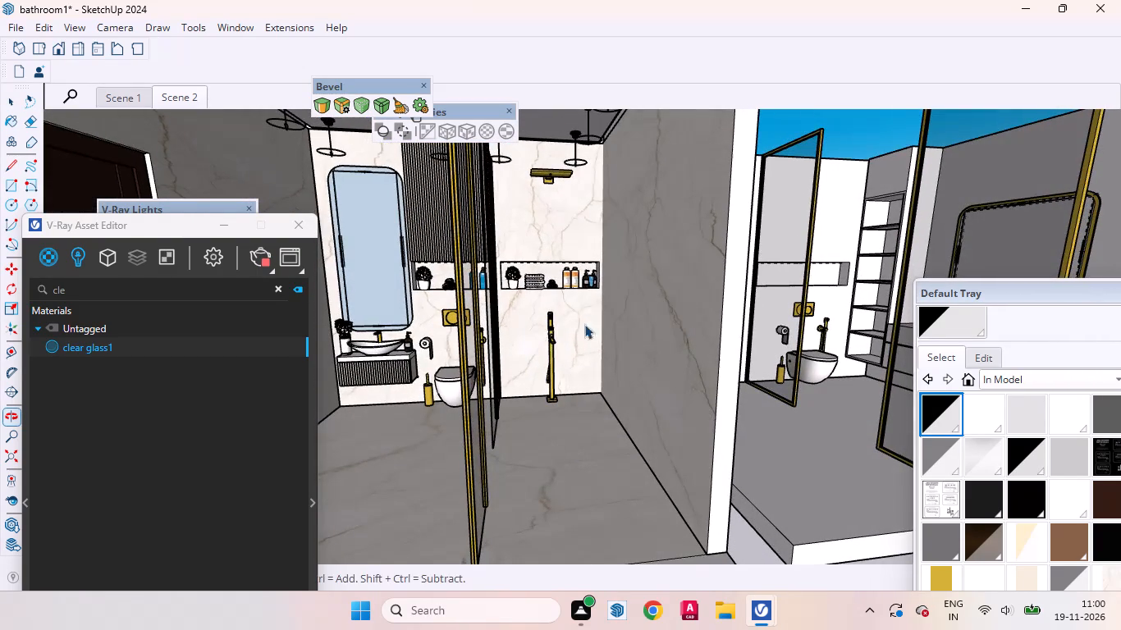
scroll(520, 371, down, 3)
Copy the furnished bathroom's gold floor-standing shower mixer with hand shower to the new bathroom's shower area near the back wall.
scroll(542, 362, up, 6)
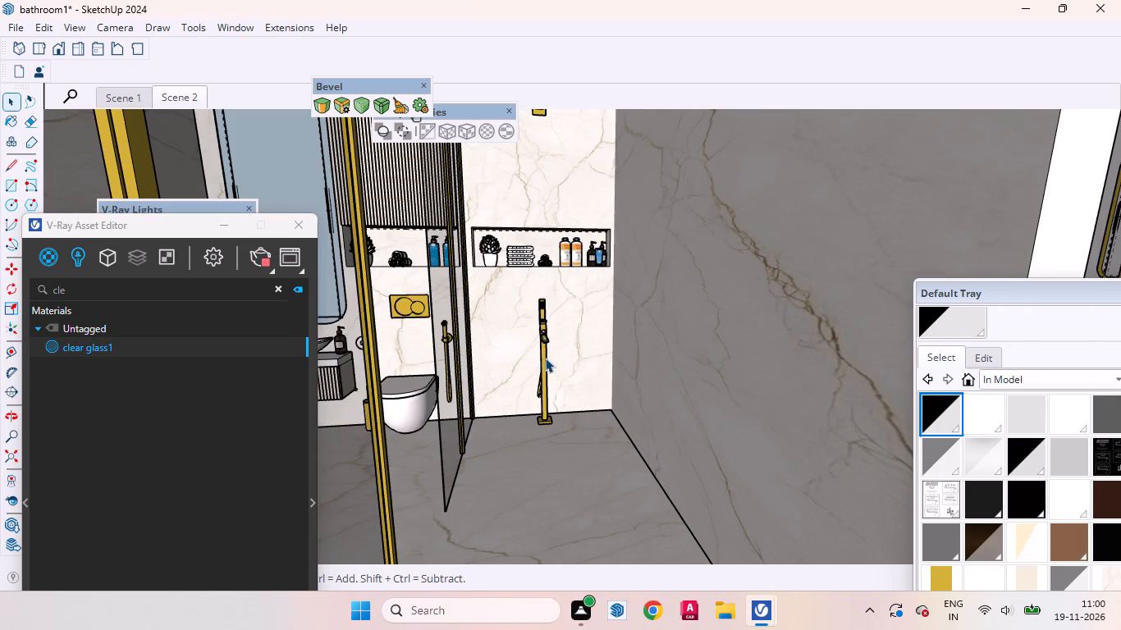
click(545, 358)
double_click(543, 366)
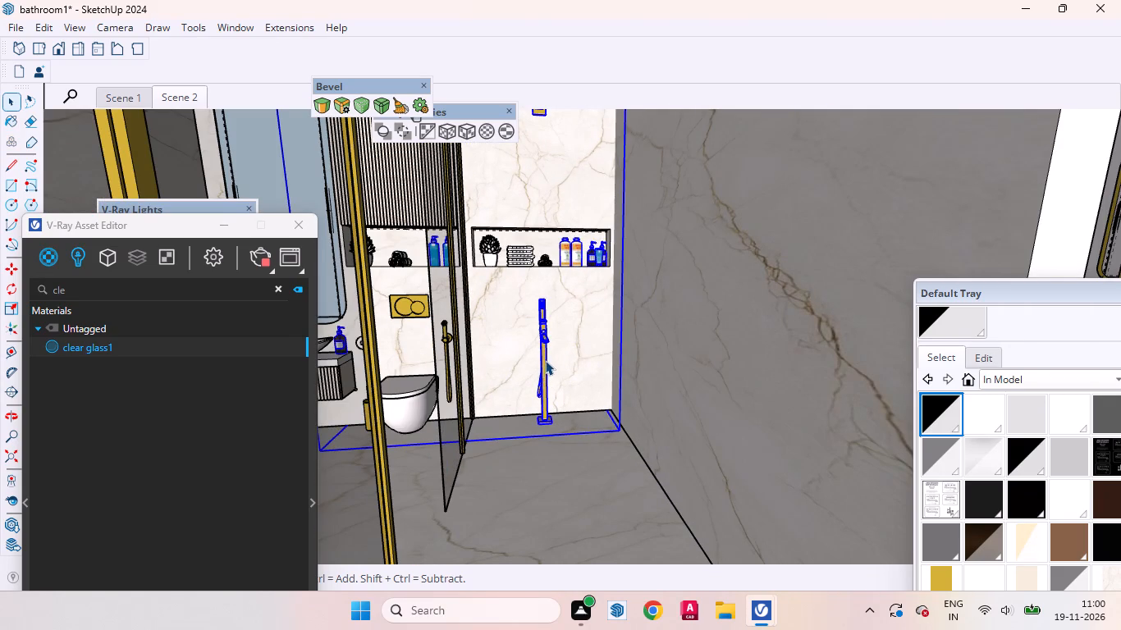
scroll(529, 413, down, 1)
scroll(529, 413, up, 1)
scroll(528, 413, down, 7)
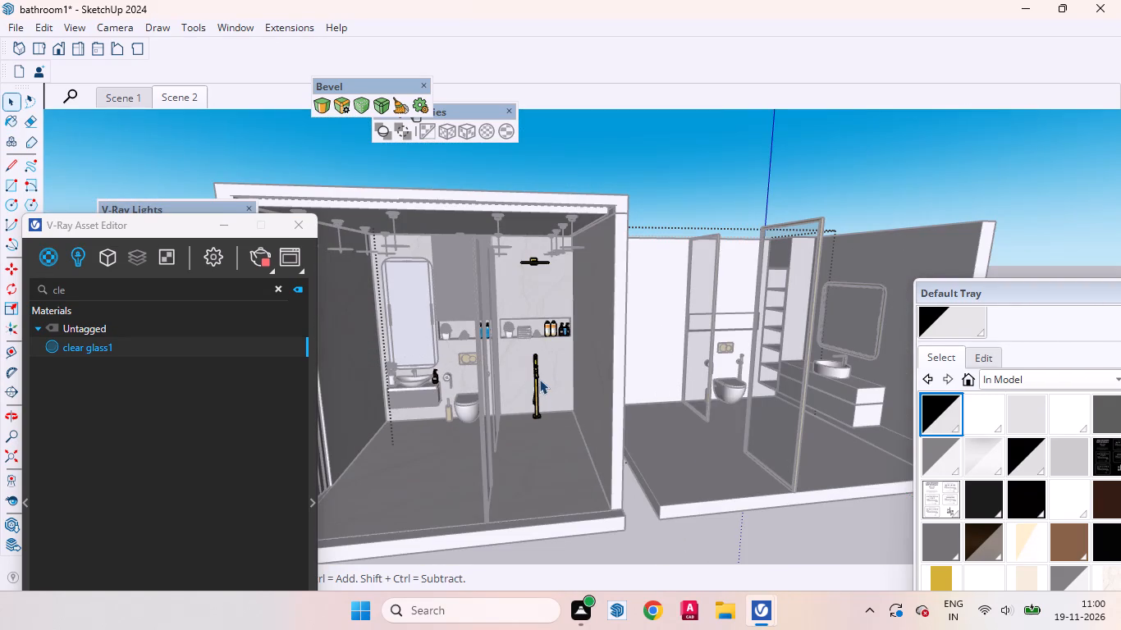
click(537, 374)
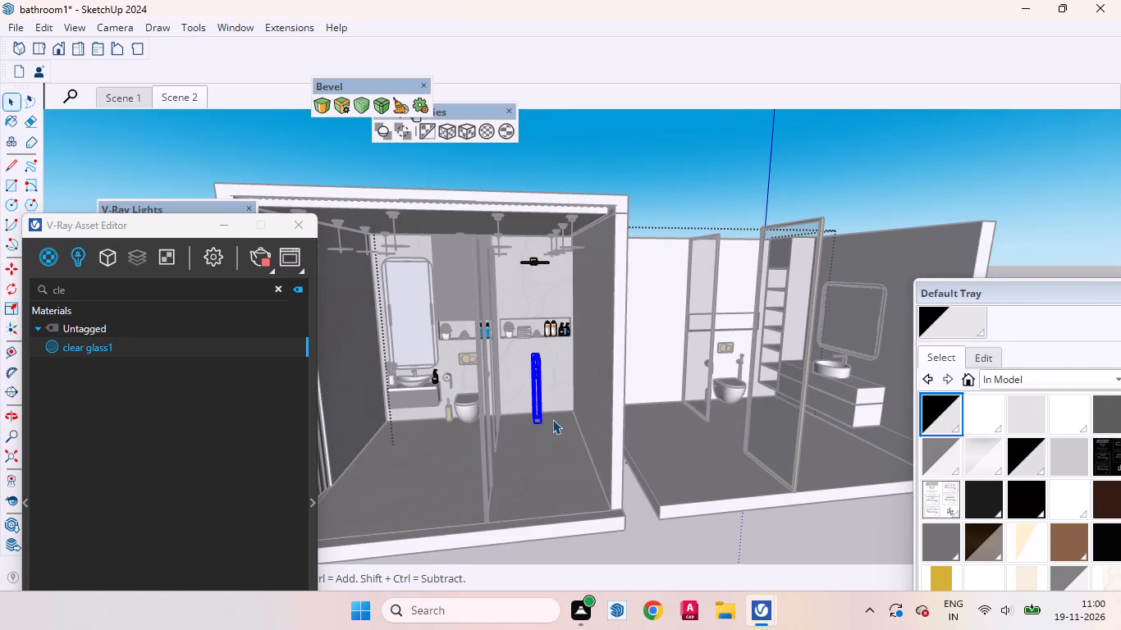
key(m)
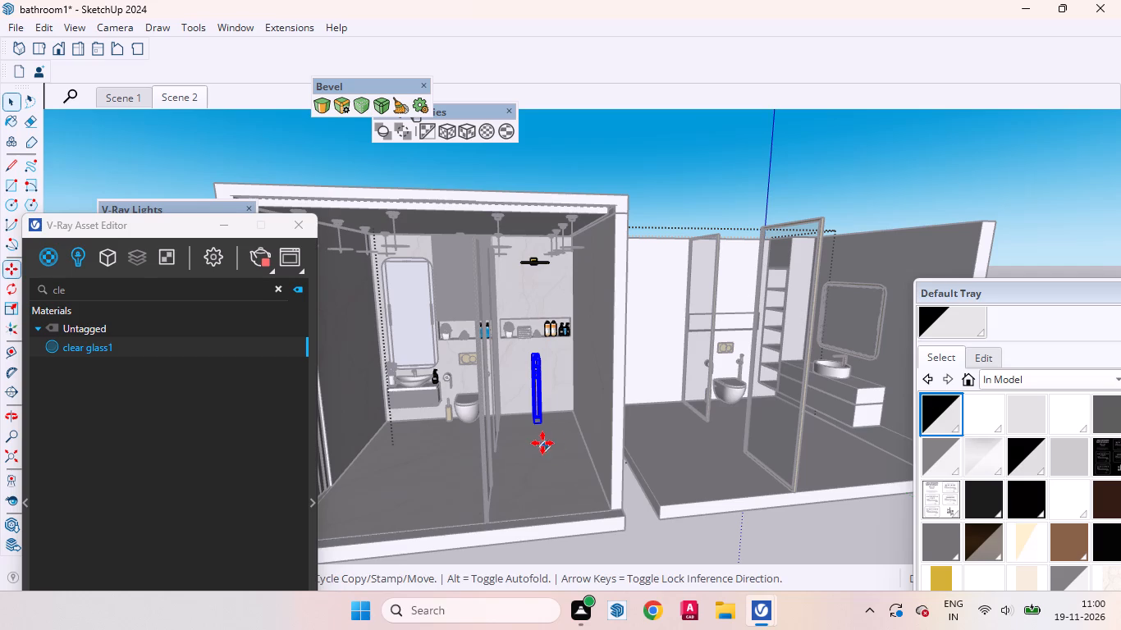
click(541, 442)
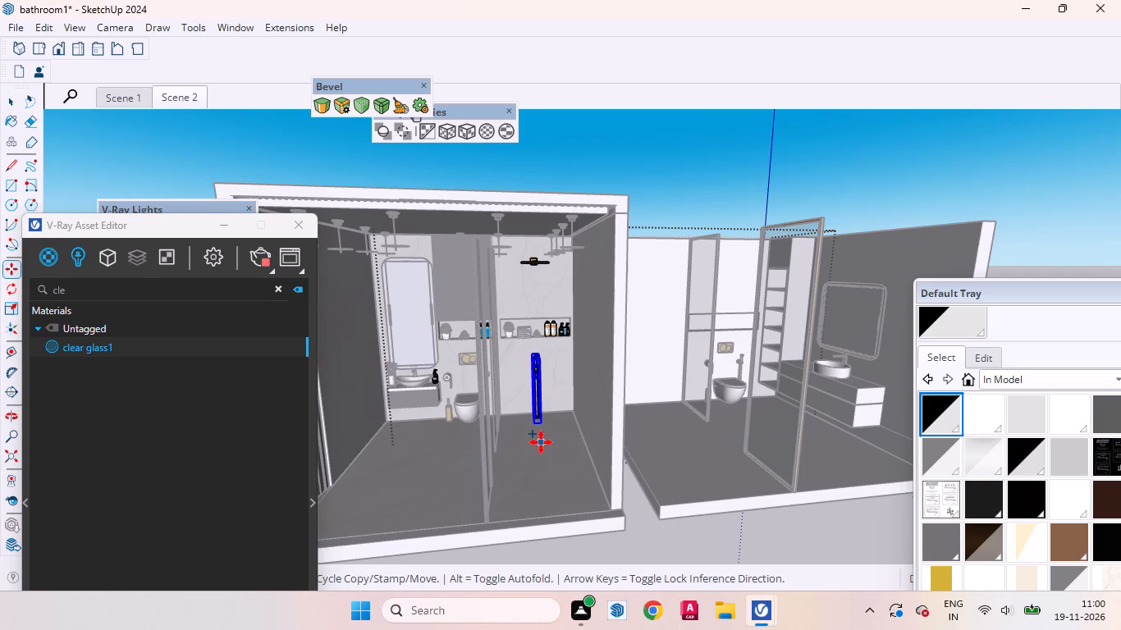
scroll(501, 467, down, 5)
scroll(642, 436, up, 7)
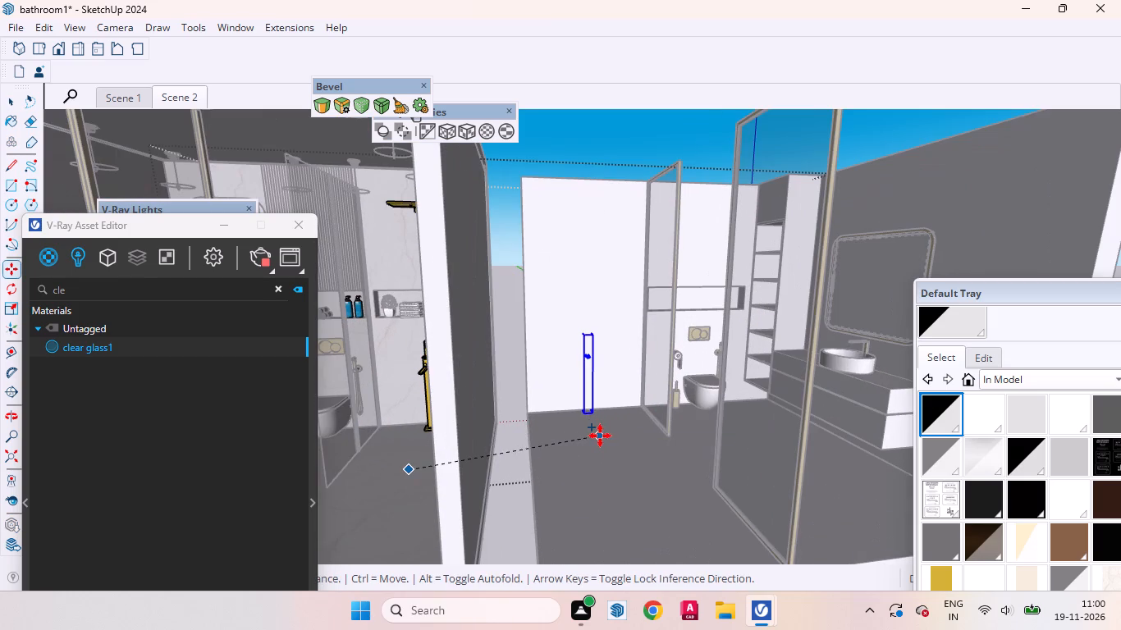
click(610, 449)
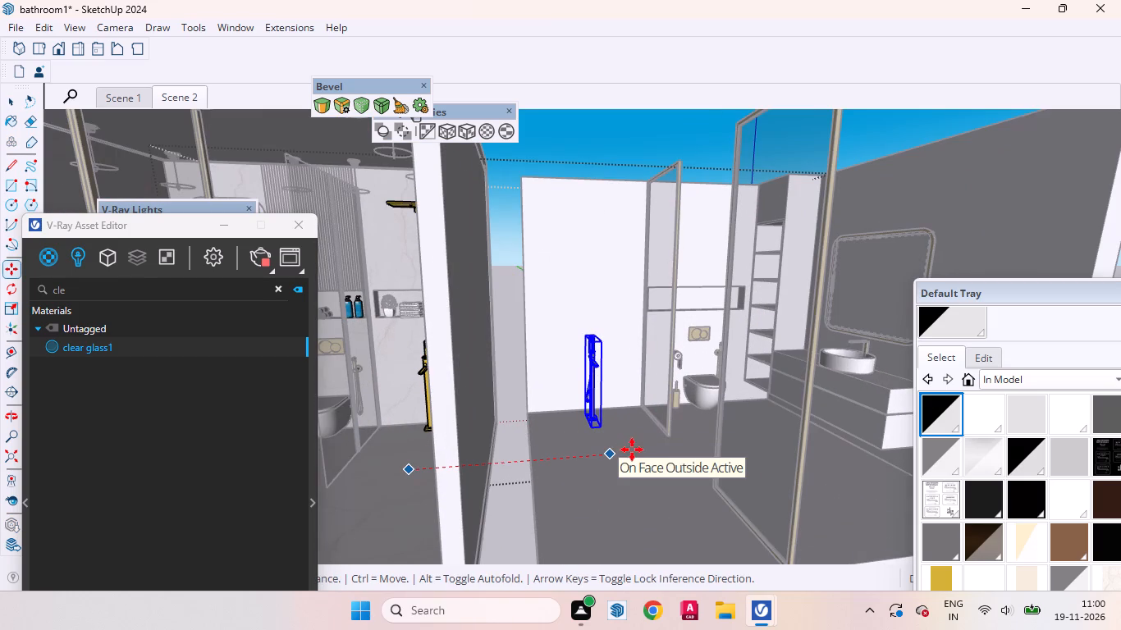
key(space)
Move the copied shower mixer so its rear bottom corner meets the new bathroom's back wall at the floor, and leave the group.
scroll(611, 383, up, 2)
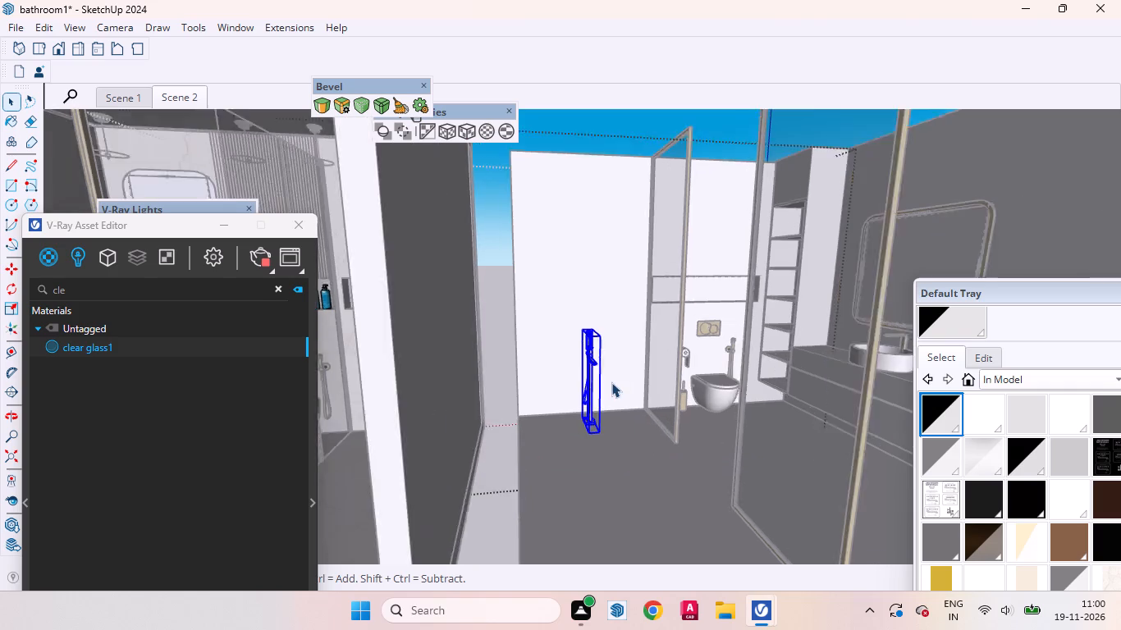
scroll(611, 382, up, 4)
middle_drag(638, 404, 602, 628)
scroll(622, 390, up, 4)
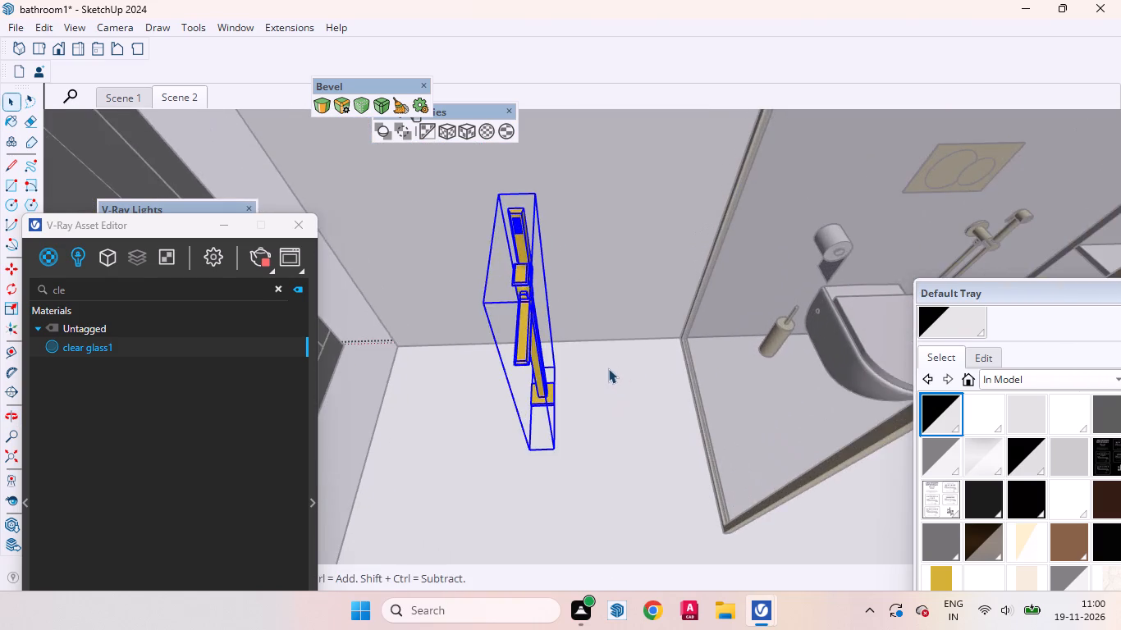
middle_drag(614, 403, 849, 470)
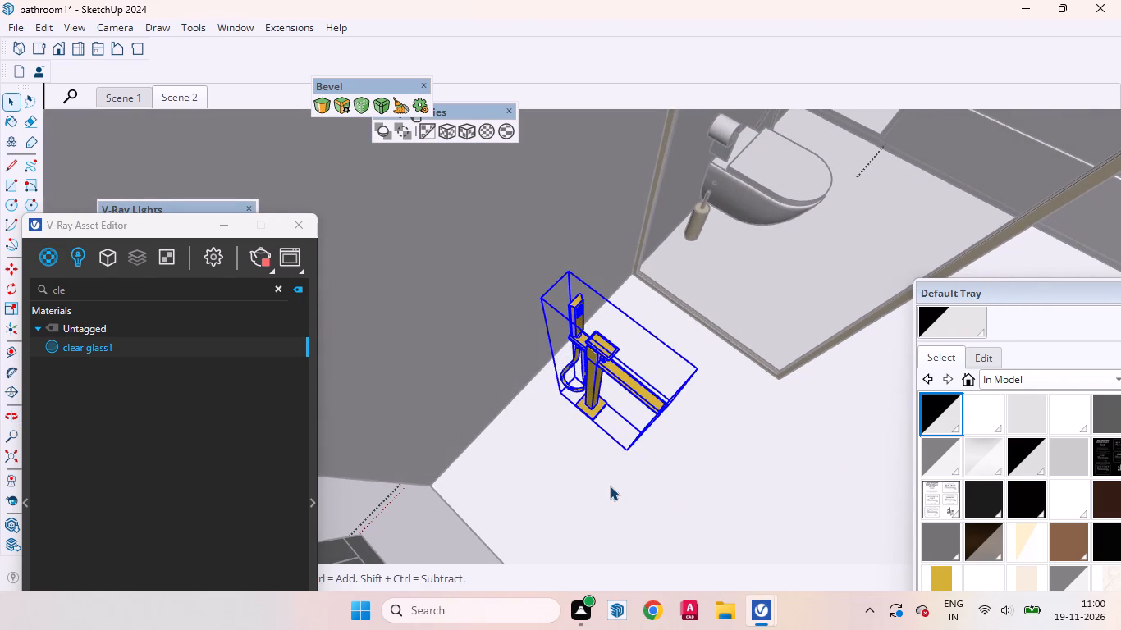
scroll(609, 462, up, 3)
middle_drag(572, 427, 655, 407)
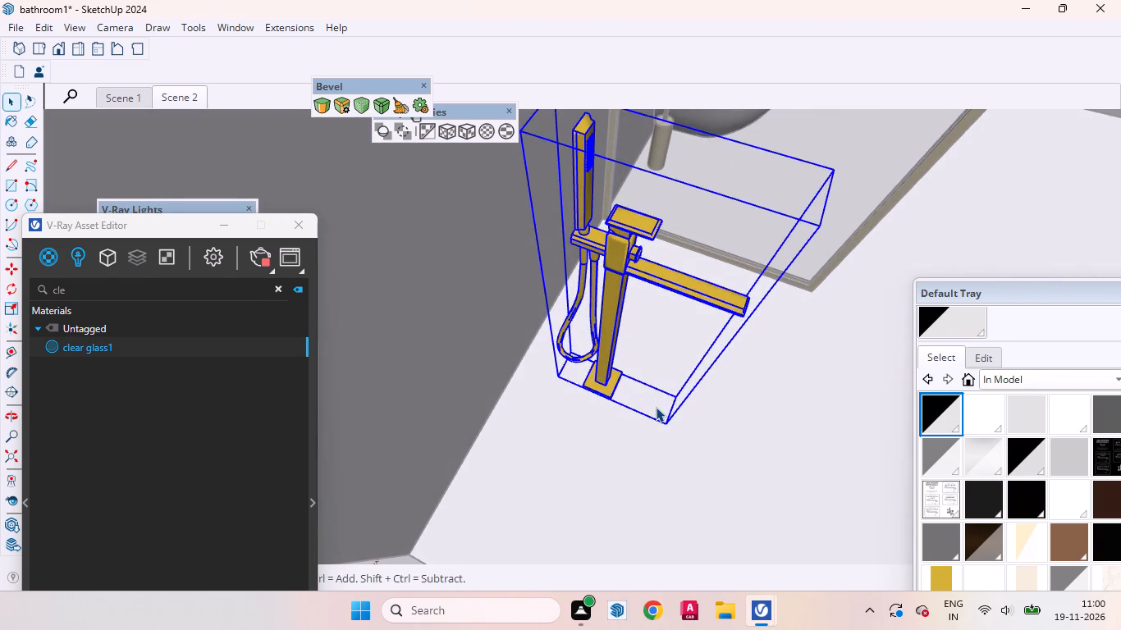
key(m)
click(555, 381)
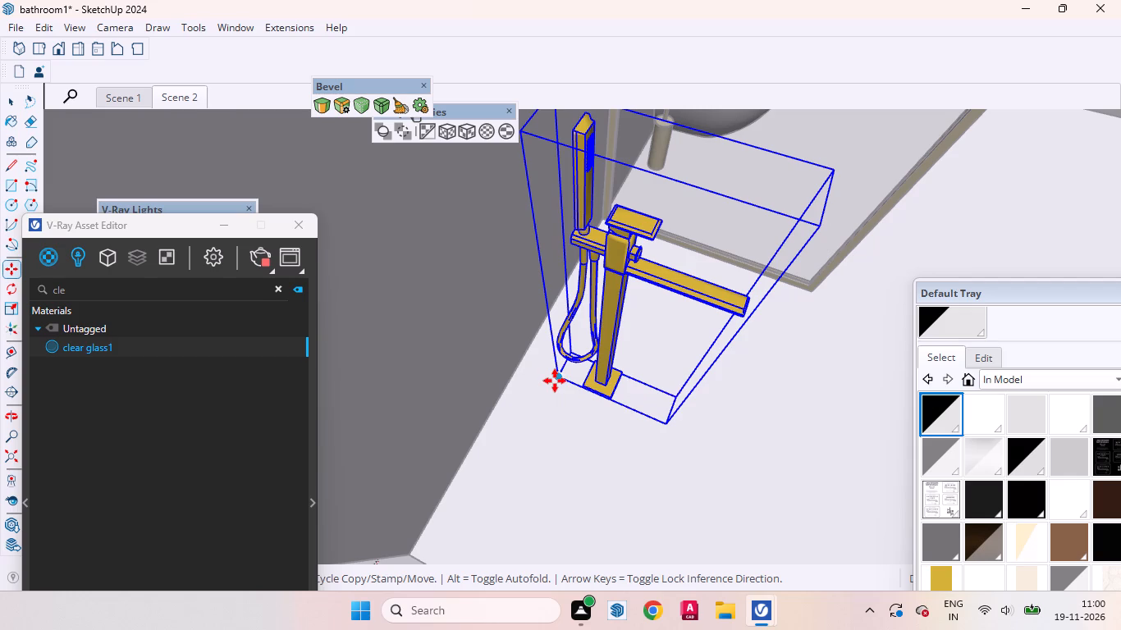
click(523, 363)
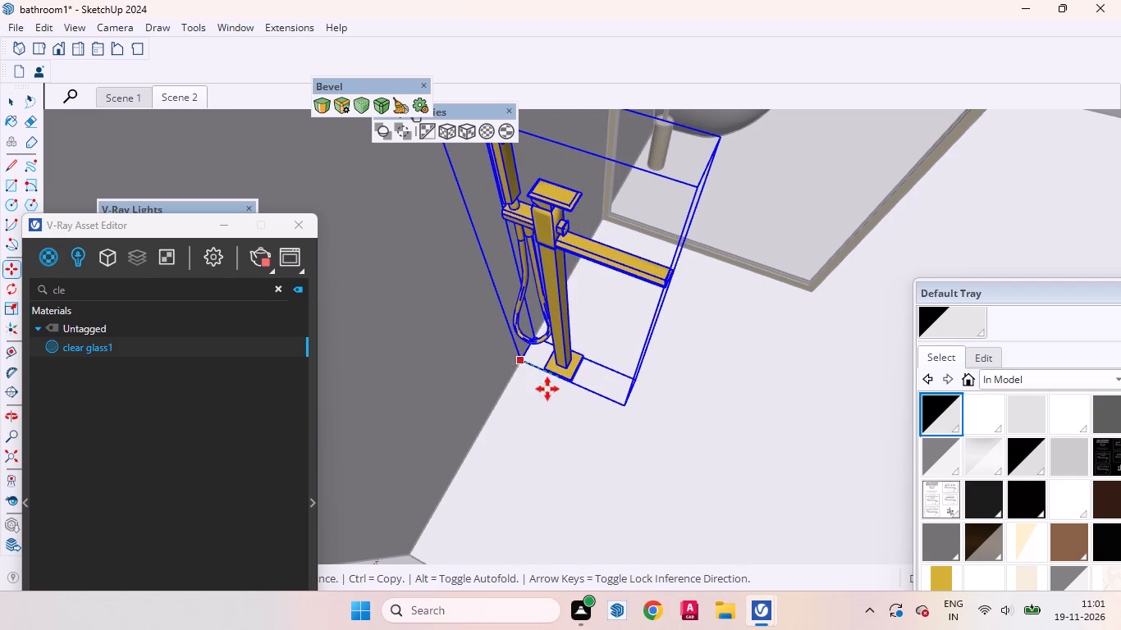
key(space)
middle_drag(629, 401, 382, 391)
scroll(628, 348, down, 11)
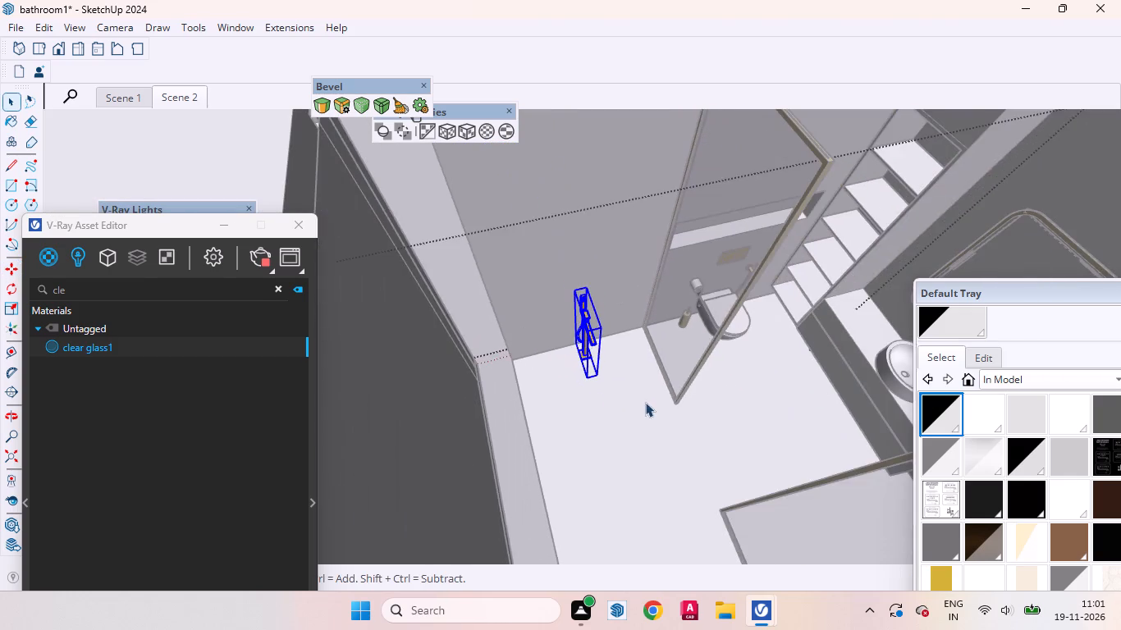
middle_drag(630, 403, 553, 234)
scroll(569, 241, down, 12)
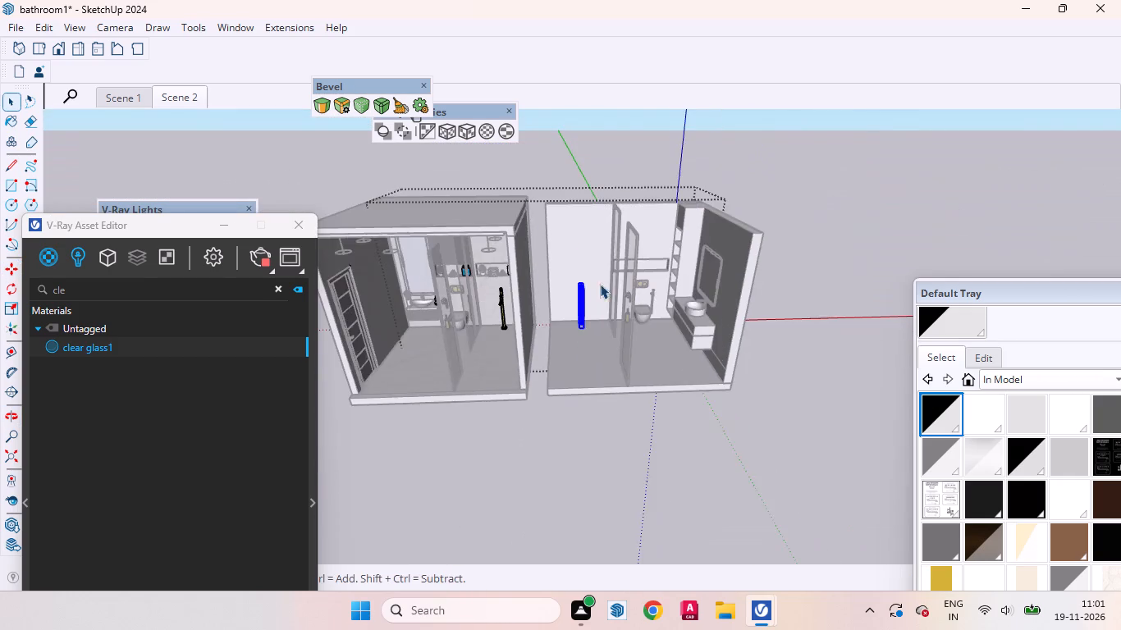
triple_click(780, 257)
Examine the shower mixer's placement in the new bathroom and compare it with the furnished bathroom's shower area.
middle_drag(573, 340, 467, 256)
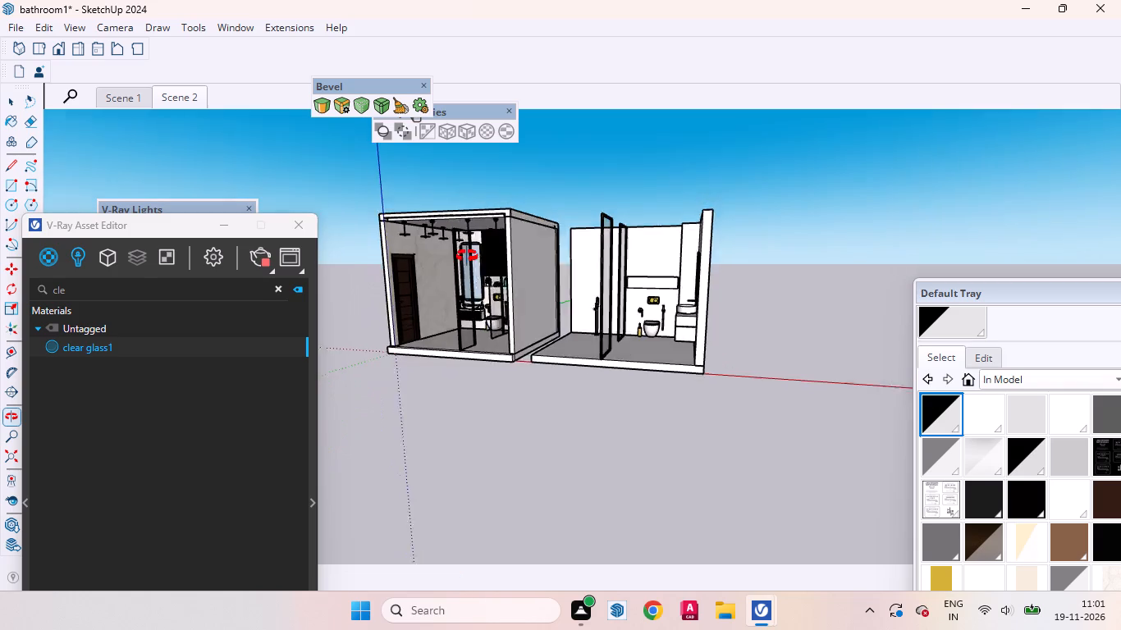
middle_drag(467, 256, 607, 267)
scroll(634, 290, up, 5)
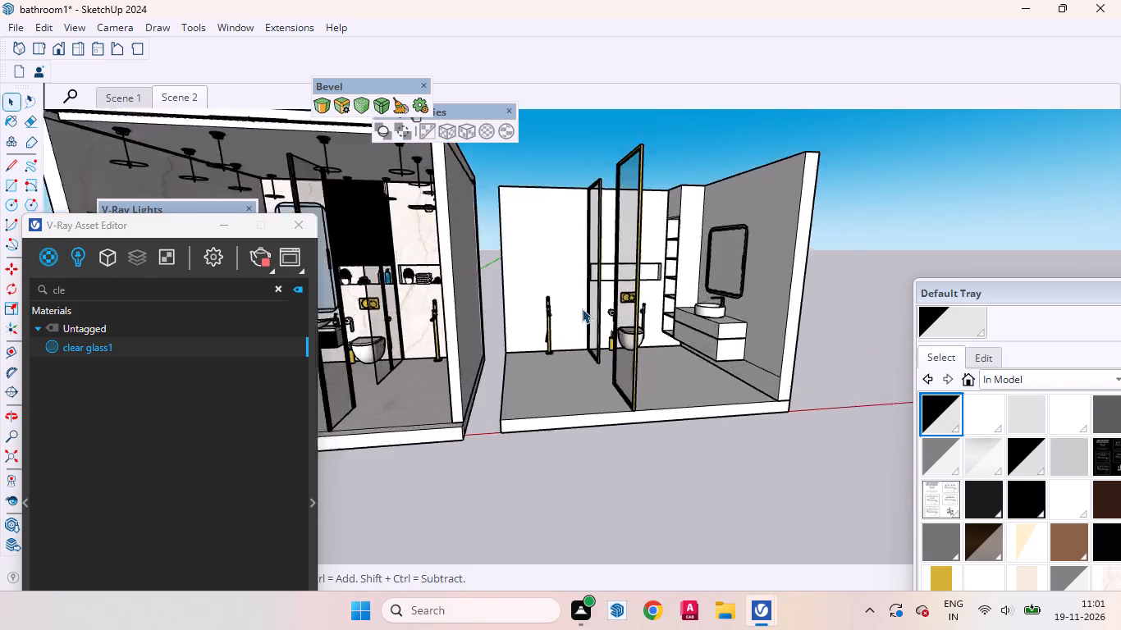
scroll(582, 308, up, 5)
scroll(510, 340, down, 7)
scroll(532, 372, up, 2)
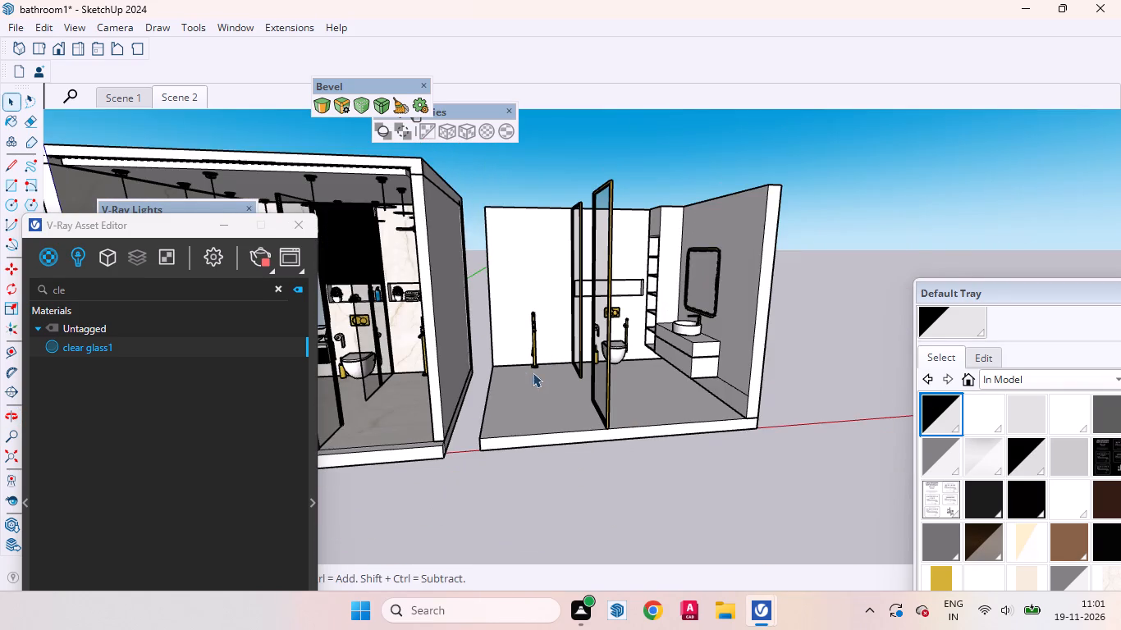
scroll(533, 372, up, 1)
middle_drag(548, 377, 532, 413)
scroll(551, 426, down, 4)
scroll(556, 436, up, 1)
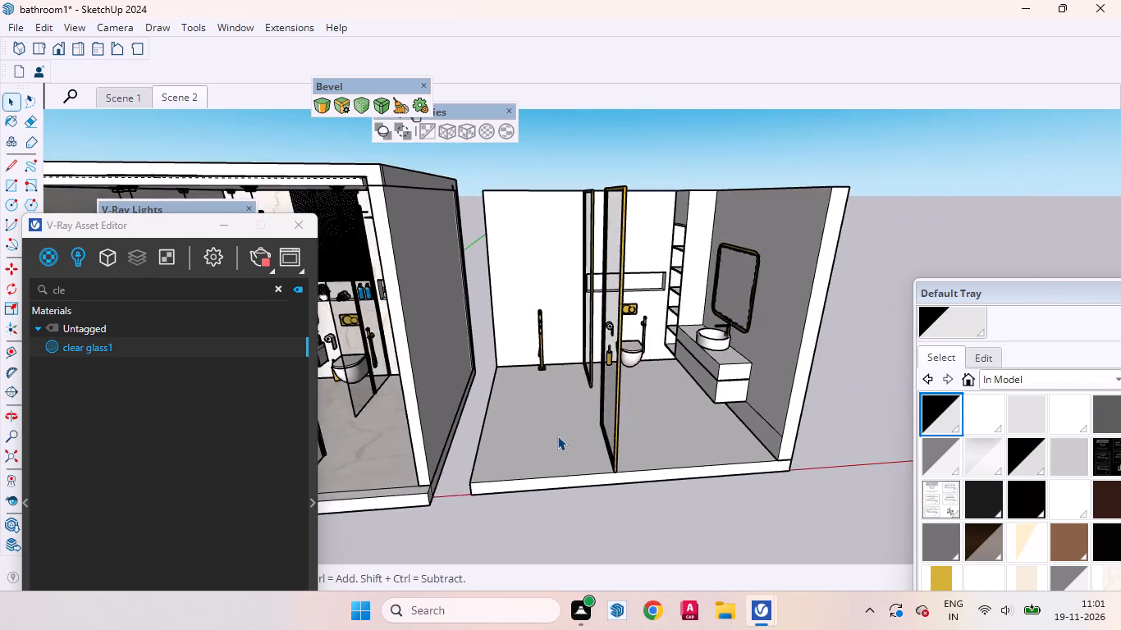
scroll(557, 436, down, 10)
scroll(467, 422, up, 3)
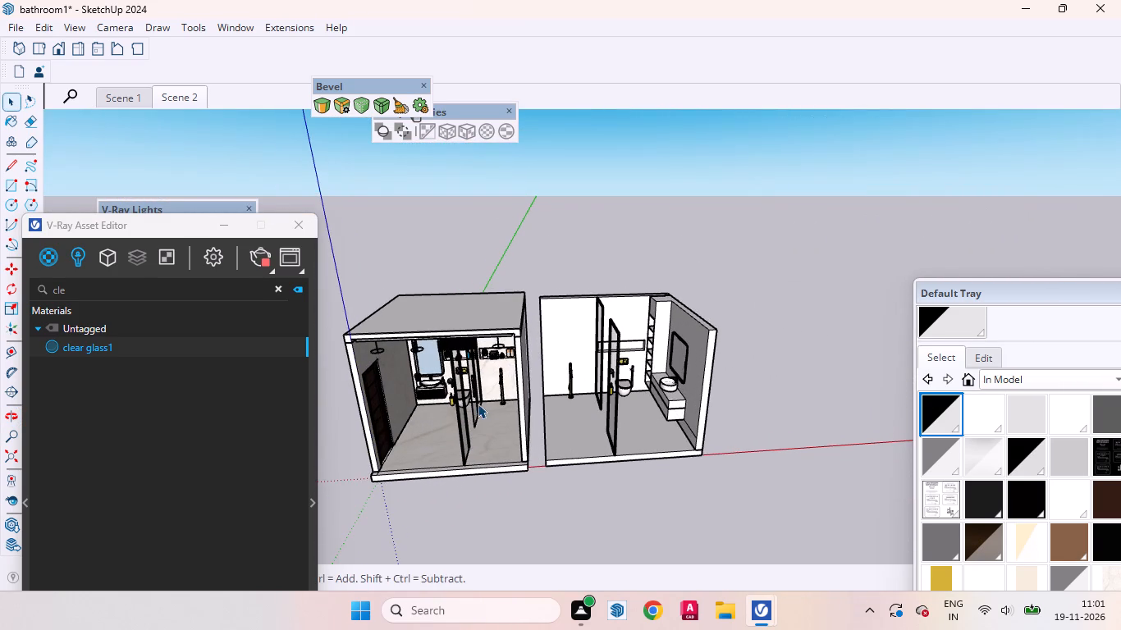
Copy the furnished bathroom's gold overhead shower along the red axis to the new bathroom's back wall above the mixer.
middle_drag(479, 405, 490, 296)
scroll(490, 308, up, 6)
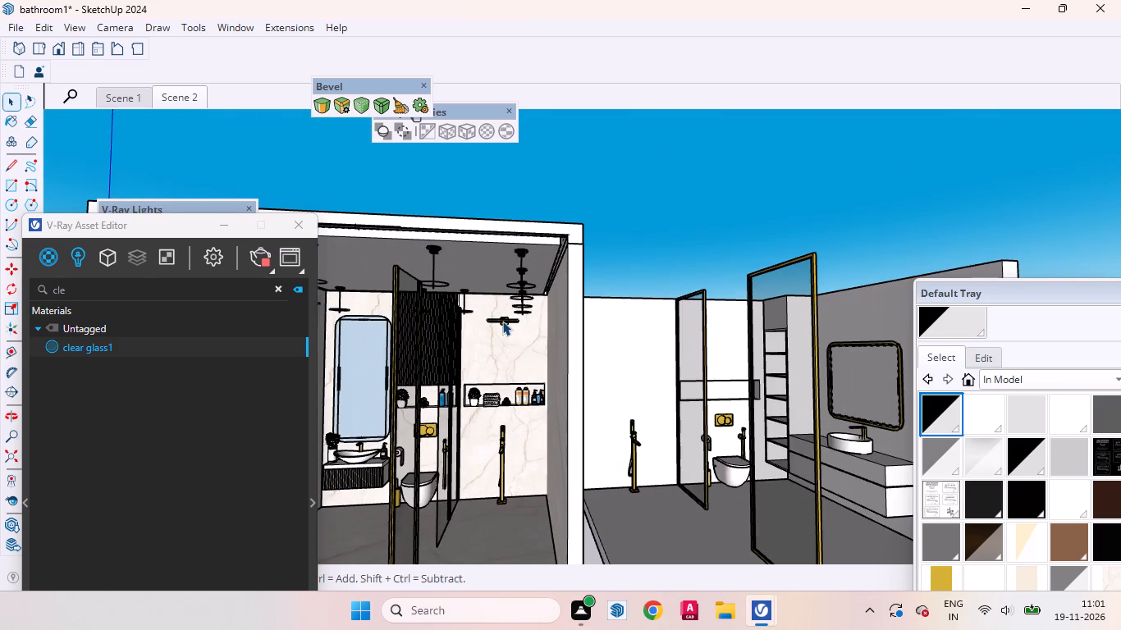
click(502, 321)
double_click(505, 319)
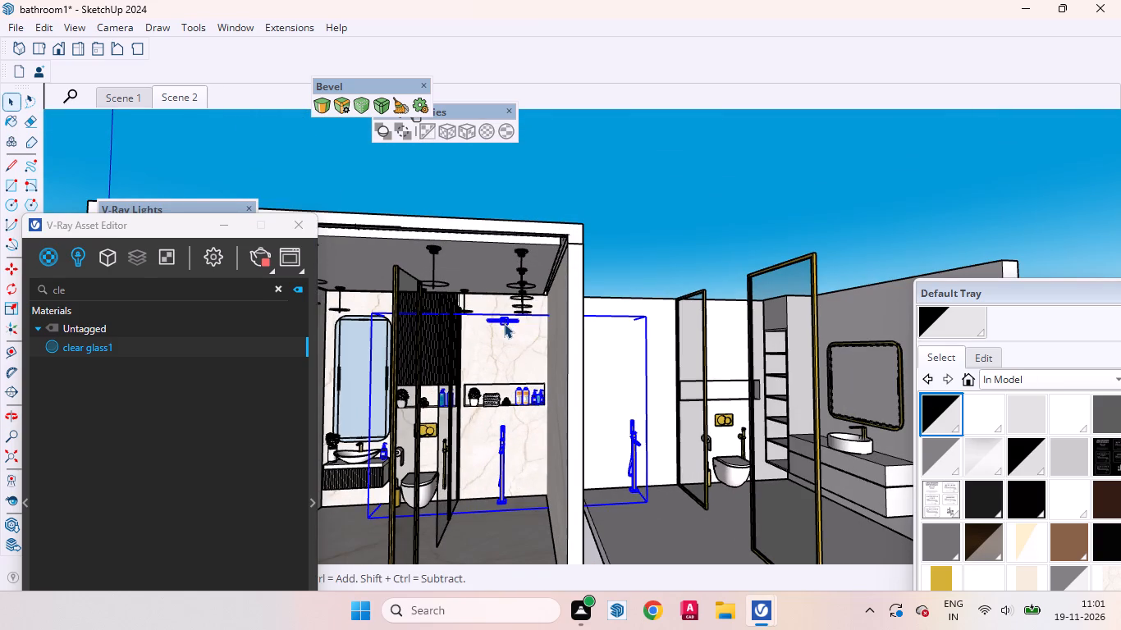
click(504, 323)
click(503, 322)
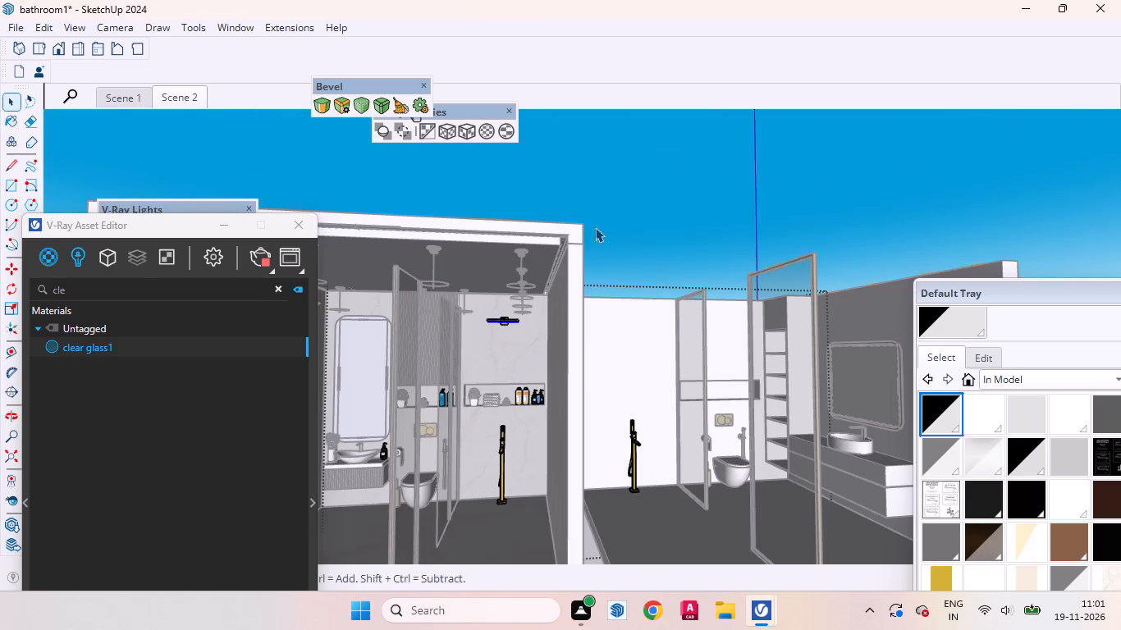
scroll(603, 210, up, 20)
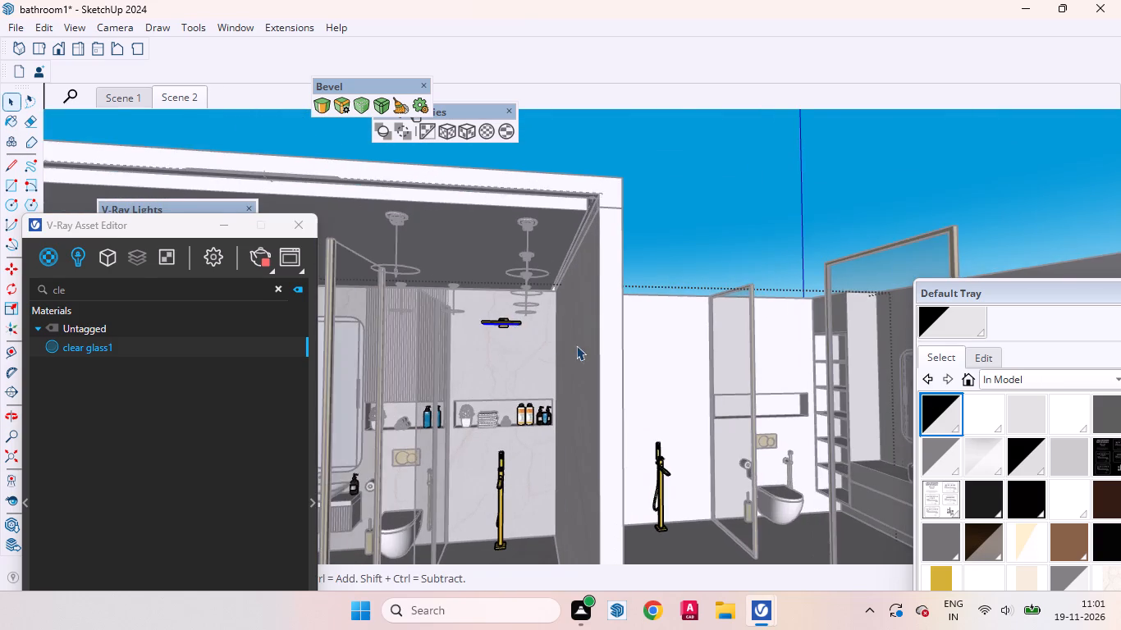
scroll(493, 336, up, 11)
middle_drag(509, 327, 511, 204)
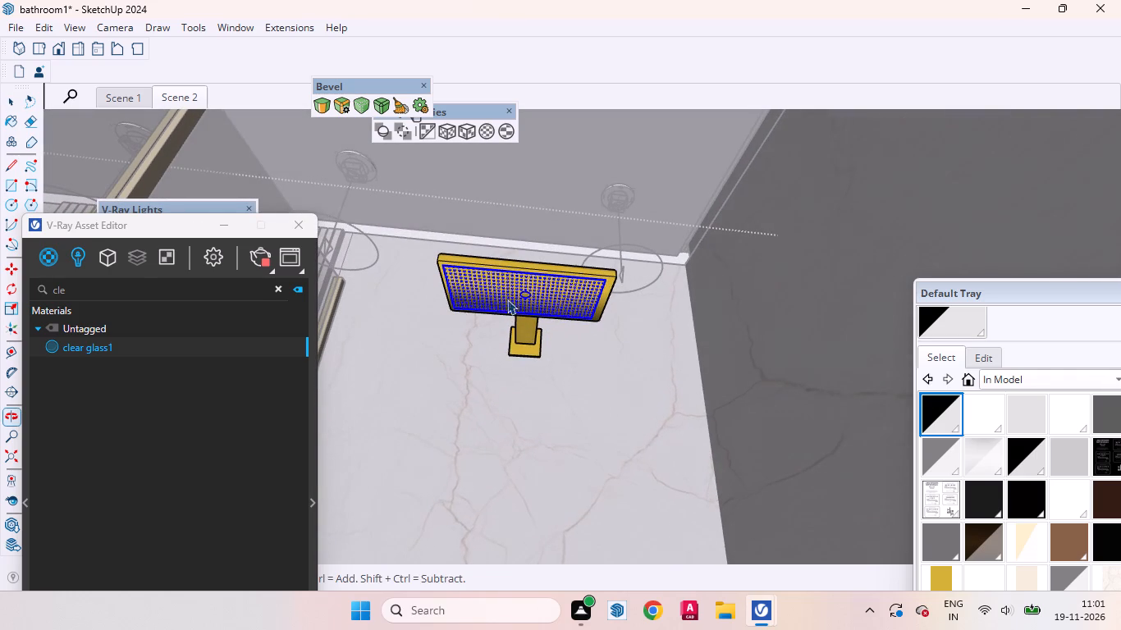
ctrl+click(519, 349)
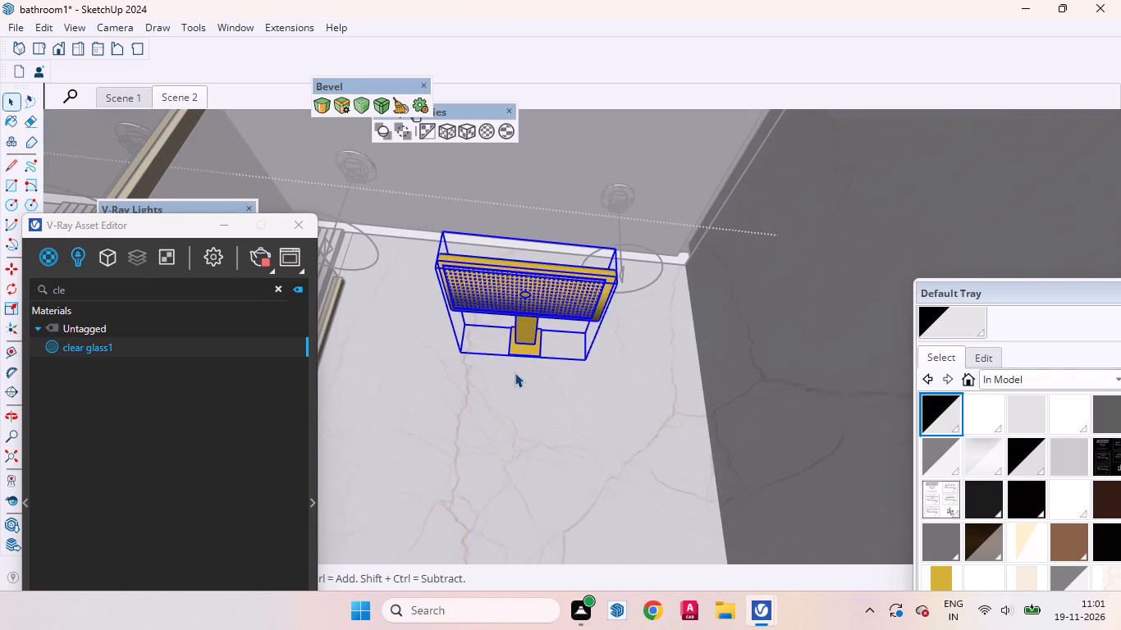
key(m)
click(474, 372)
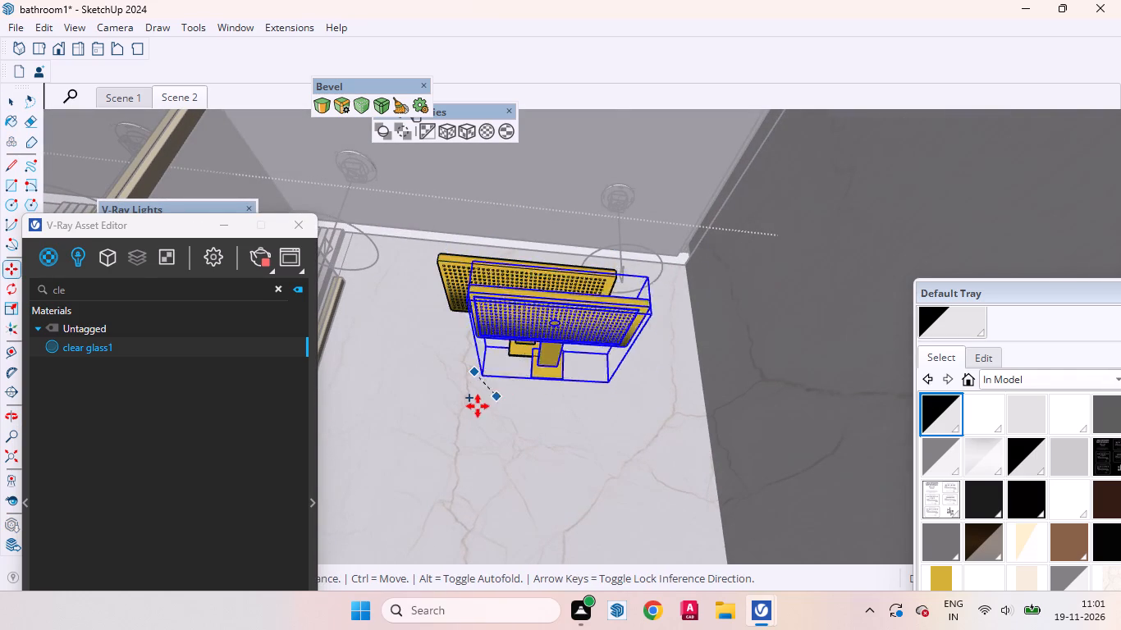
scroll(474, 413, down, 20)
scroll(474, 413, down, 1)
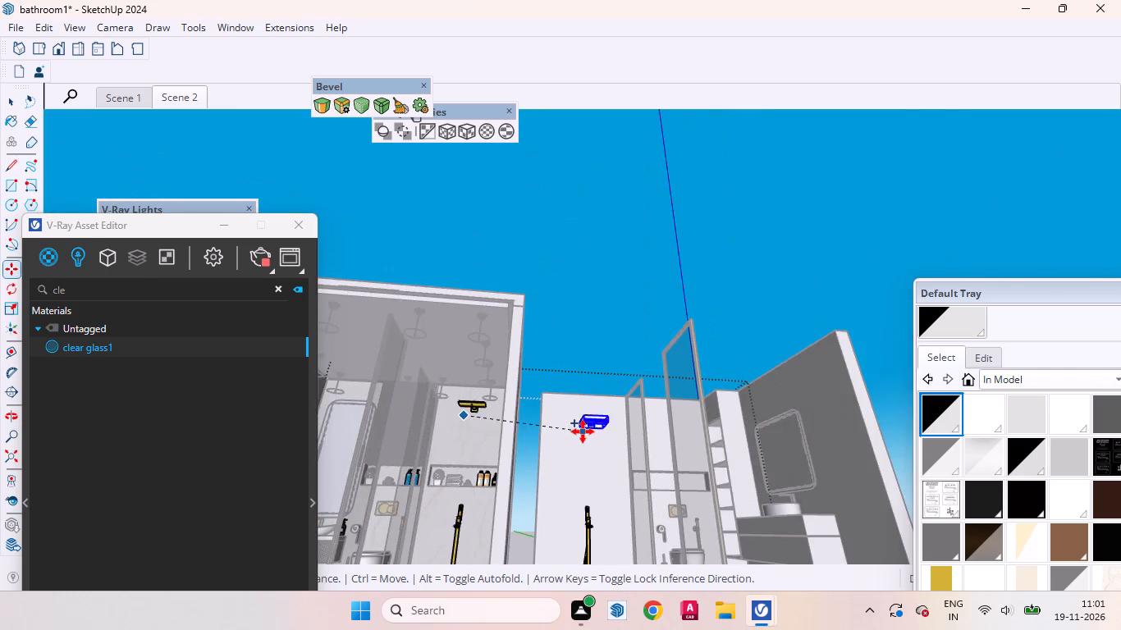
scroll(583, 431, up, 6)
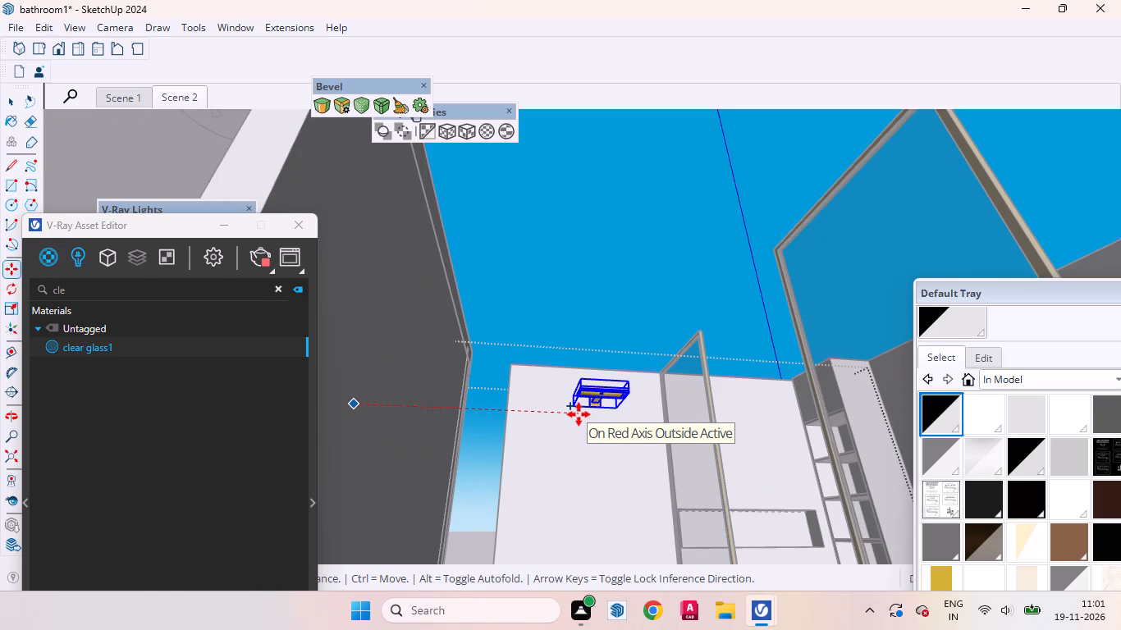
click(579, 414)
key(space)
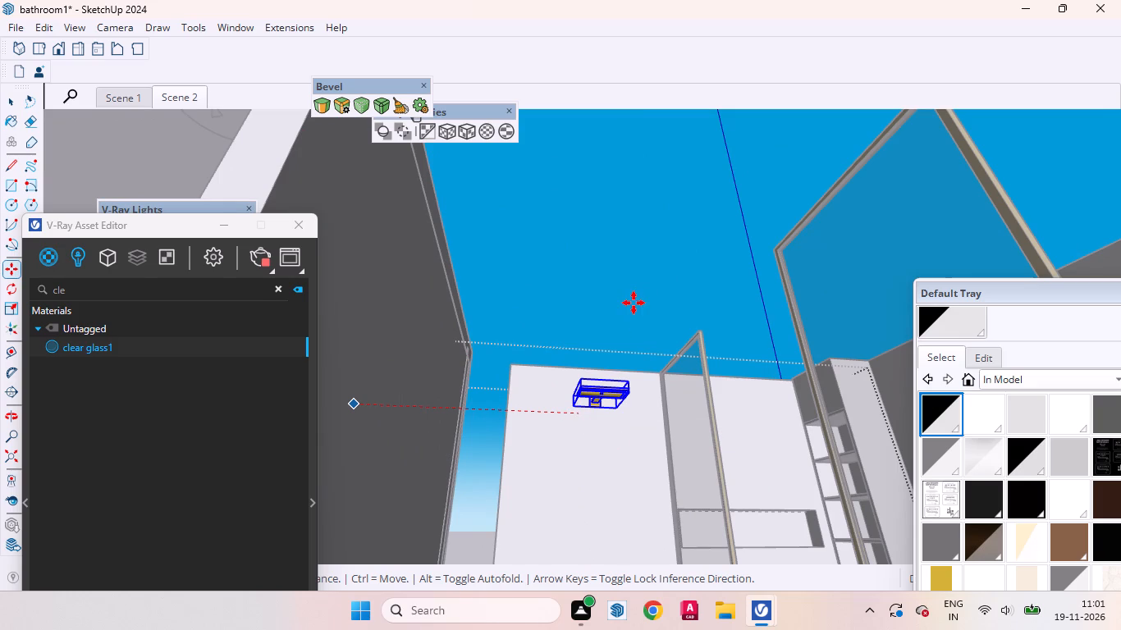
click(614, 283)
Inspect the copied overhead shower's position against the new bathroom's back wall from the front and from above.
middle_drag(684, 311, 561, 490)
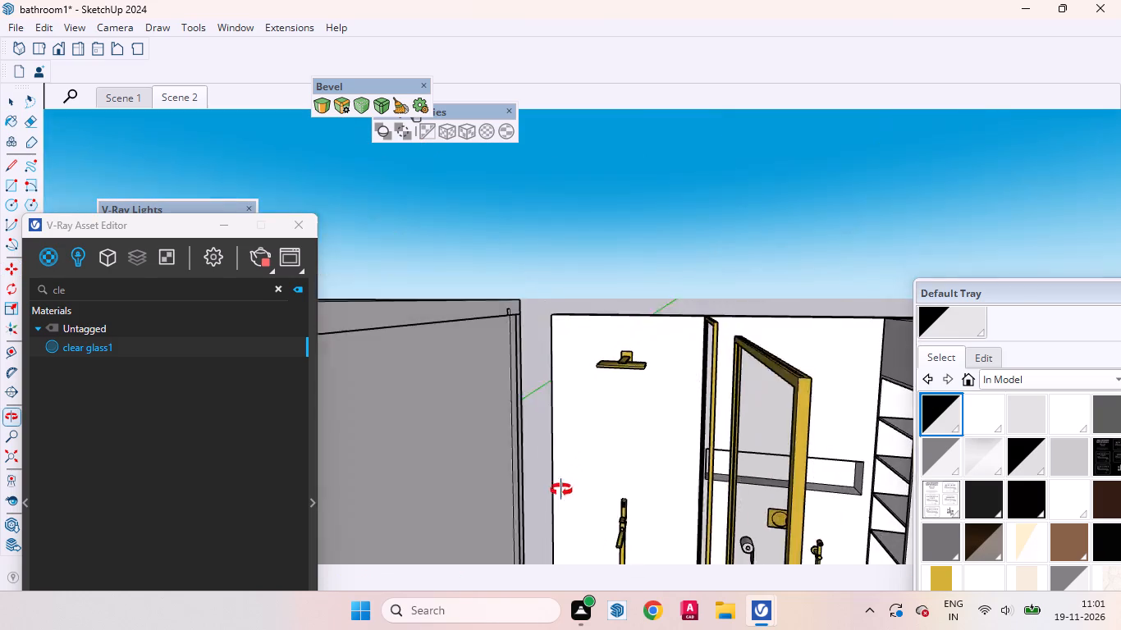
middle_drag(561, 490, 570, 509)
scroll(665, 331, down, 8)
middle_drag(646, 368, 666, 304)
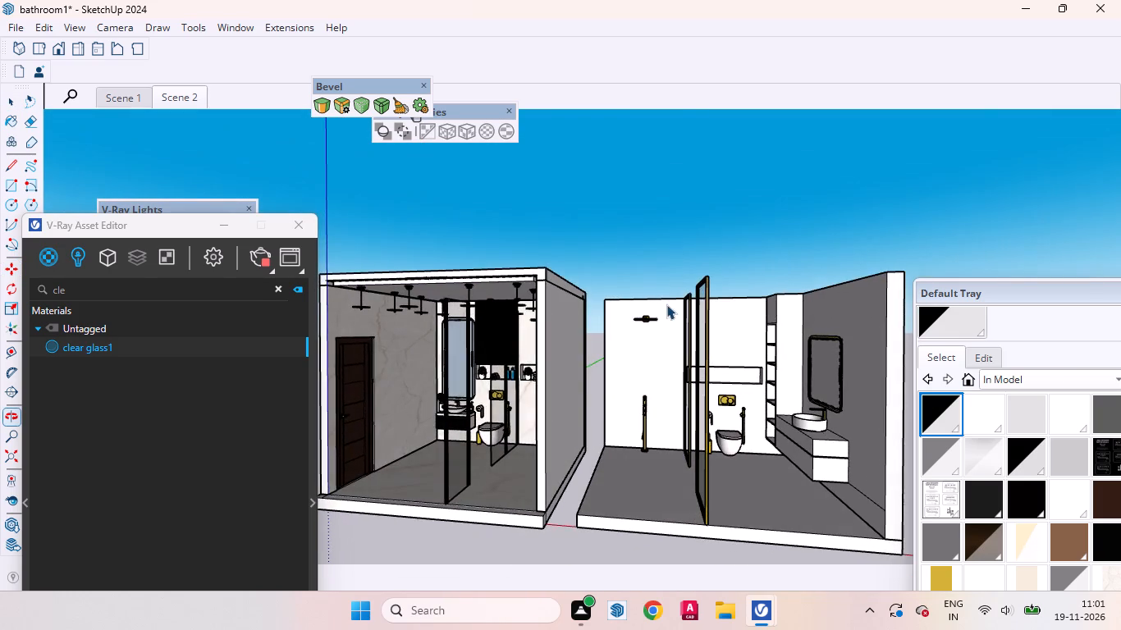
scroll(662, 313, up, 9)
middle_drag(667, 321, 658, 345)
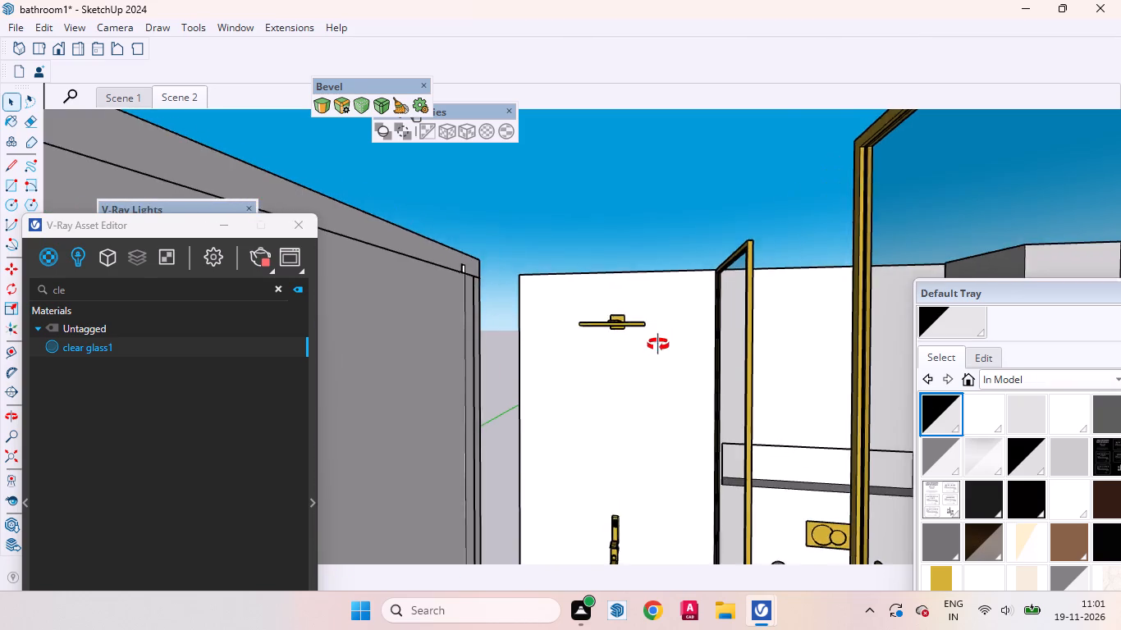
middle_drag(658, 345, 323, 556)
scroll(647, 323, up, 1)
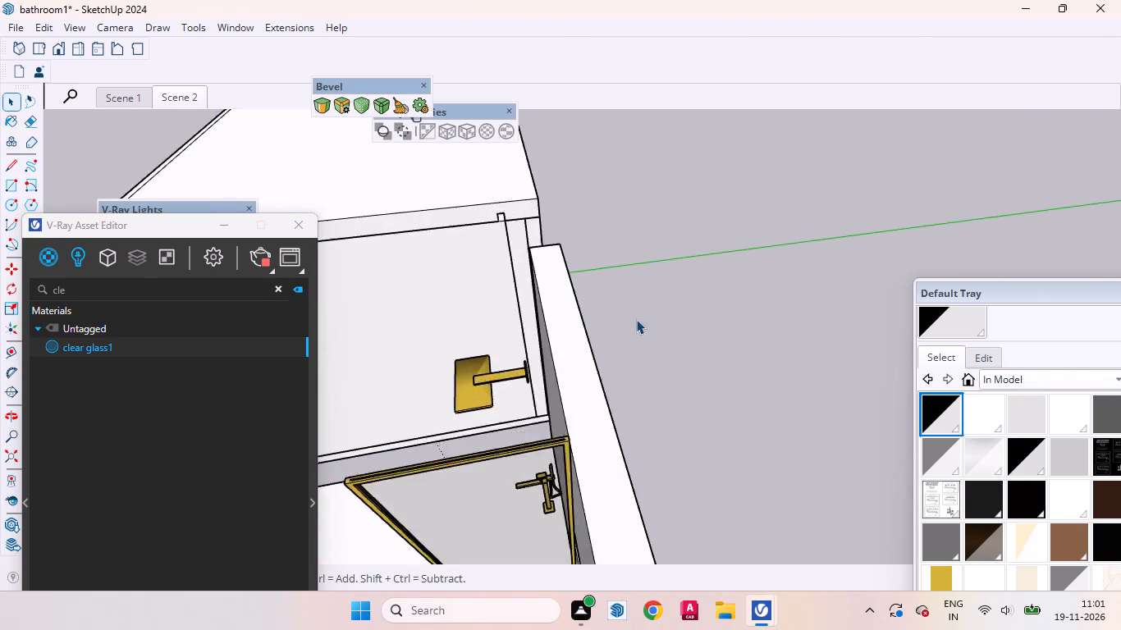
Move the copied overhead shower inside its group until its mounting plate meets the new bathroom's back wall, and leave the group.
scroll(636, 319, up, 2)
click(439, 407)
middle_drag(487, 390, 593, 333)
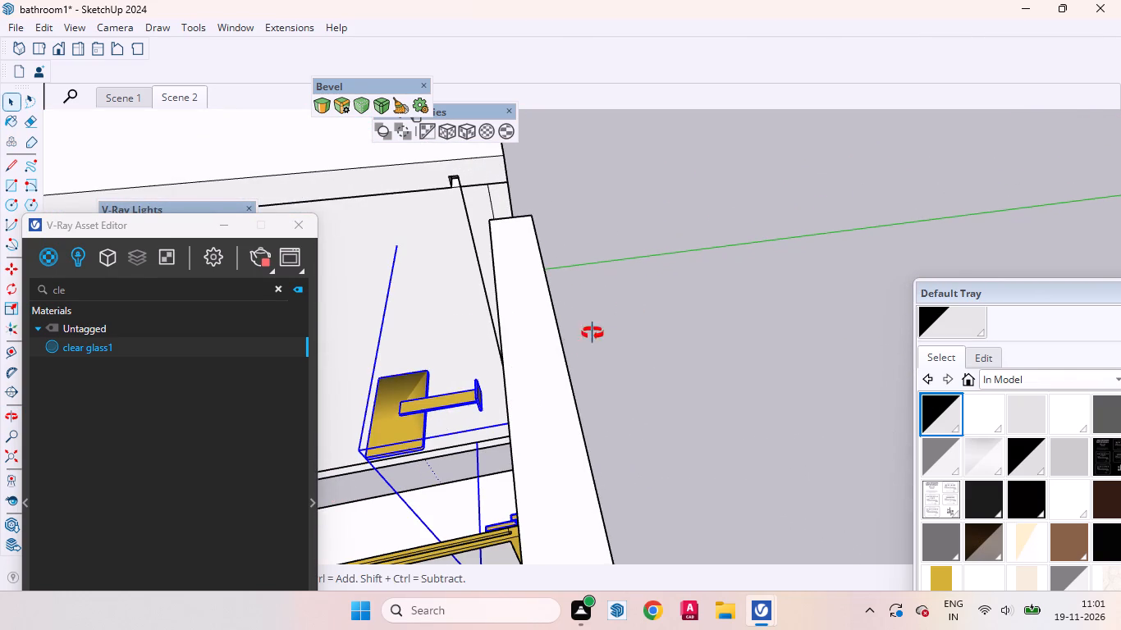
middle_drag(593, 333, 785, 160)
scroll(711, 382, down, 6)
scroll(727, 418, up, 1)
scroll(733, 199, up, 5)
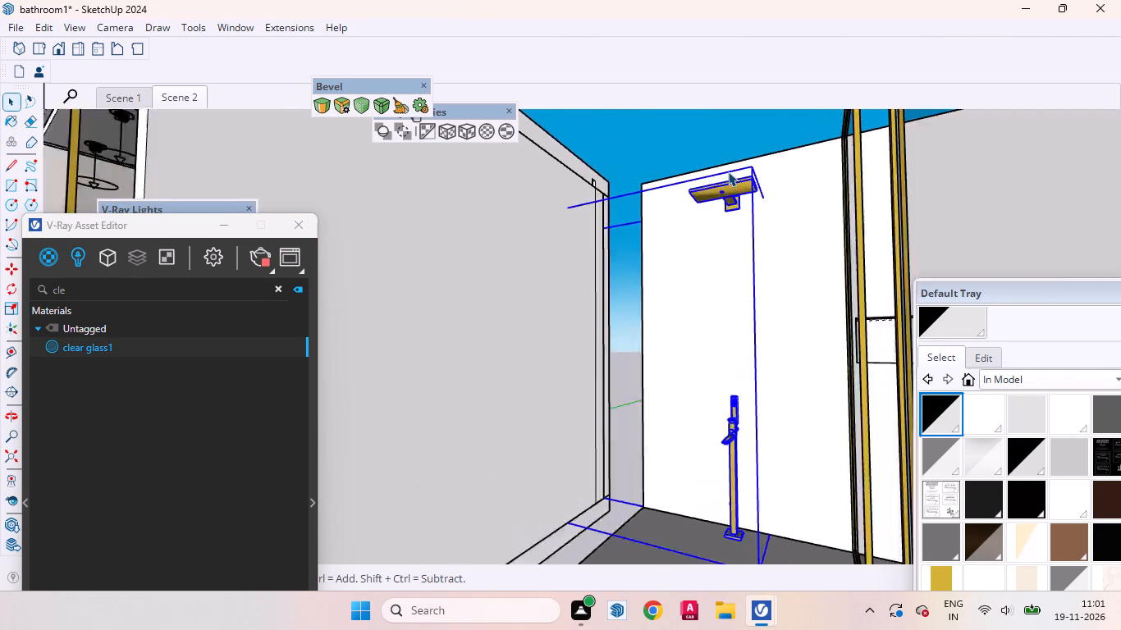
scroll(728, 171, up, 8)
triple_click(737, 199)
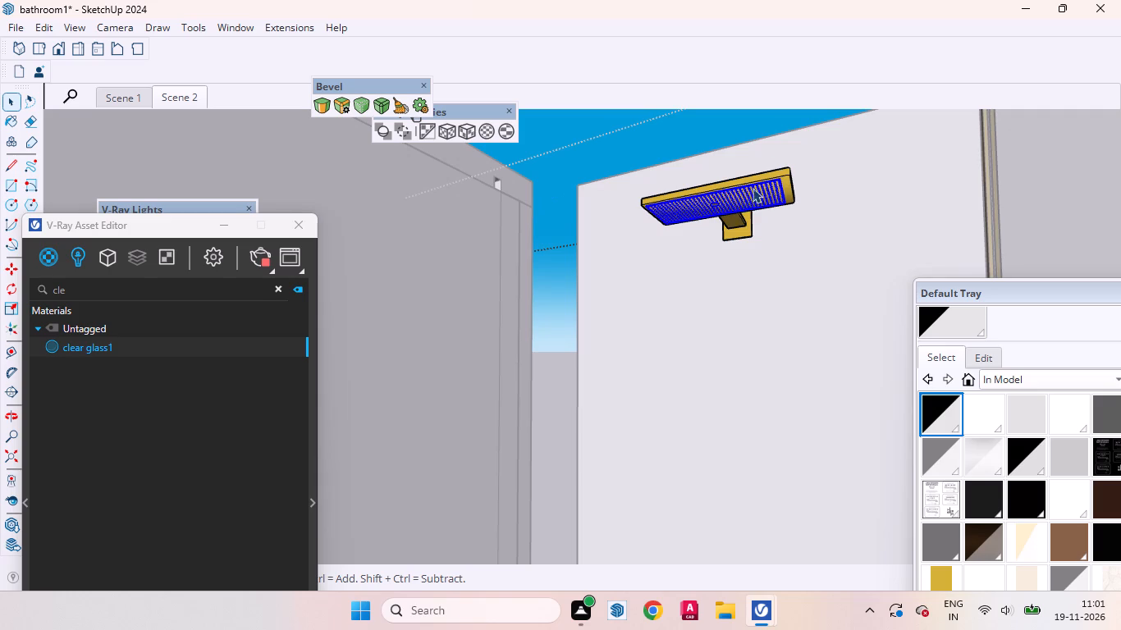
ctrl+click(784, 177)
ctrl+middle_drag(794, 176, 455, 429)
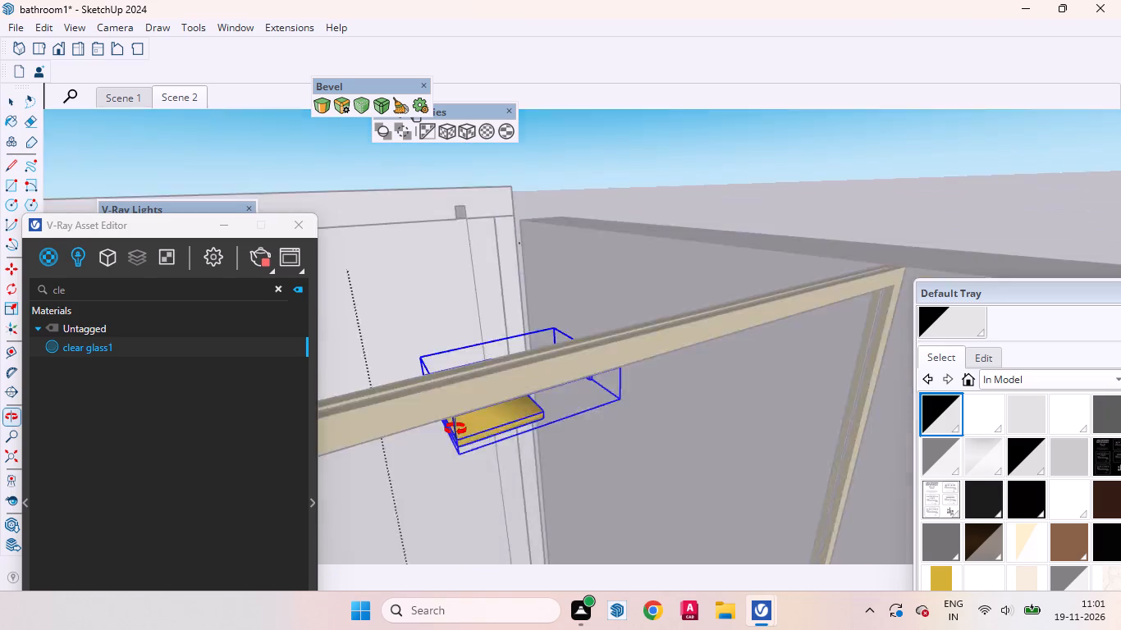
ctrl+middle_drag(455, 429, 437, 472)
scroll(502, 404, up, 3)
scroll(647, 395, down, 4)
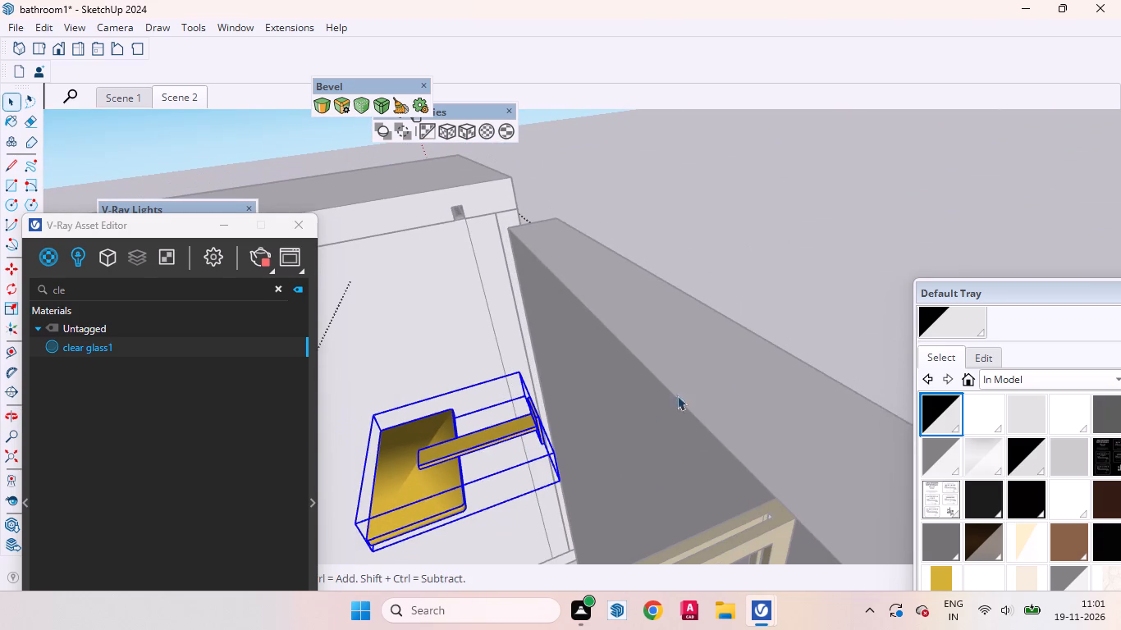
scroll(705, 346, down, 8)
middle_drag(712, 403, 633, 574)
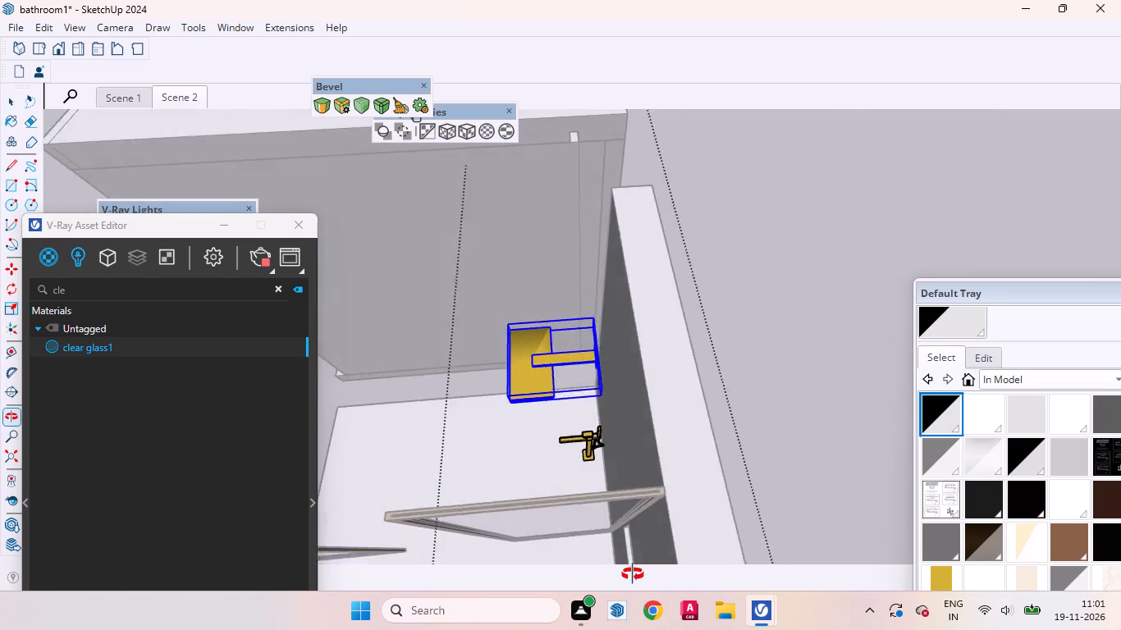
middle_drag(633, 574, 602, 586)
scroll(599, 400, up, 2)
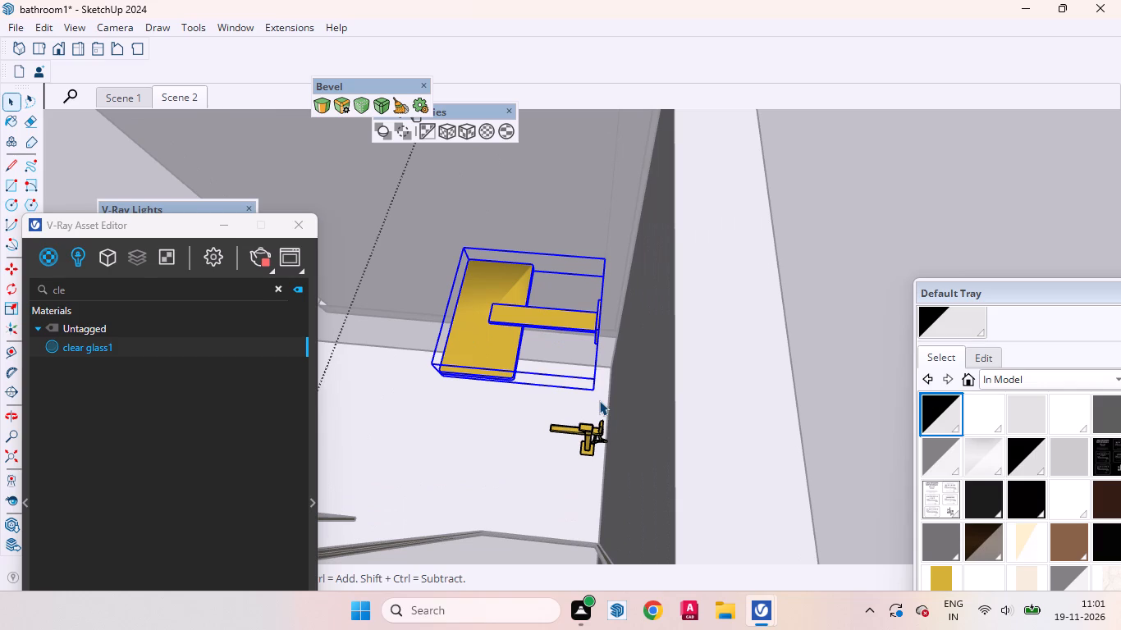
key(m)
click(594, 377)
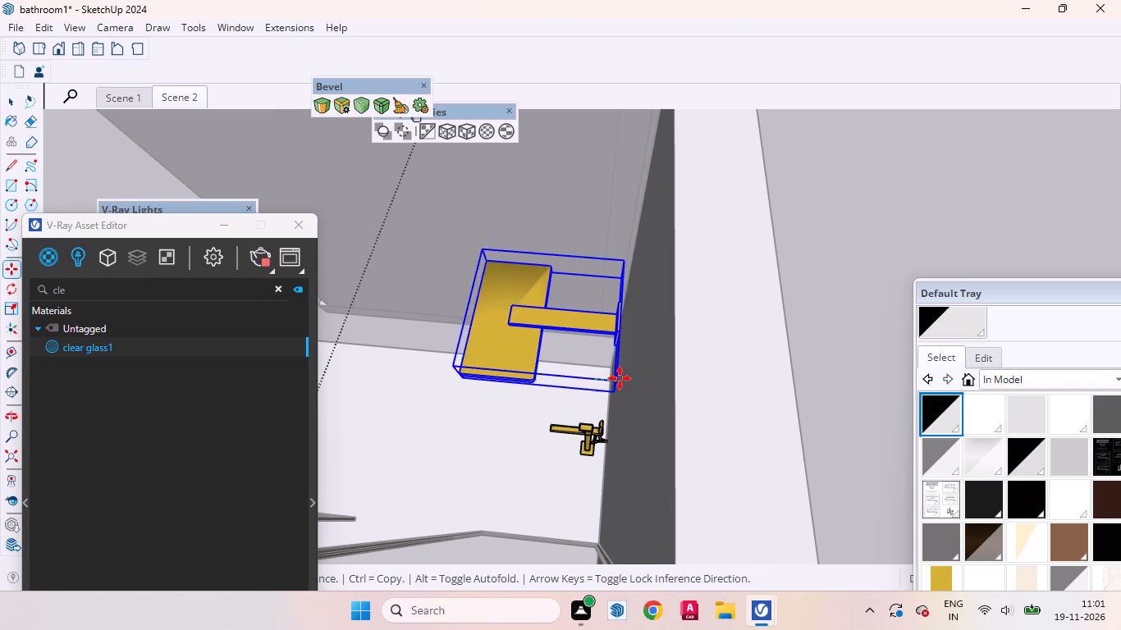
click(651, 380)
key(space)
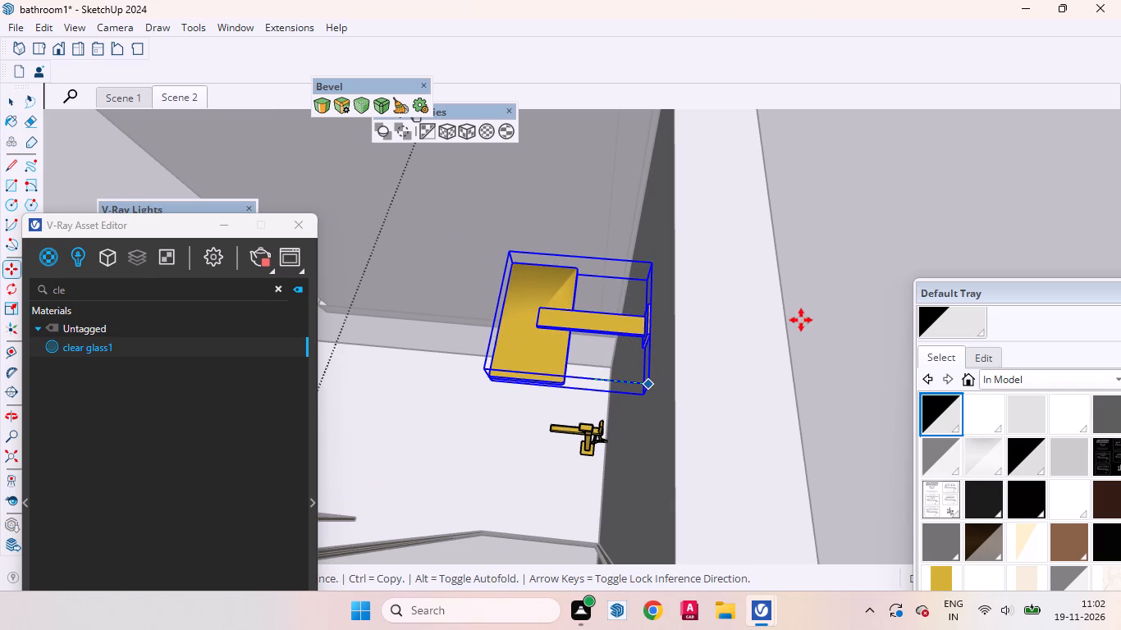
click(830, 313)
Inspect the overhead shower and mixer on the new bathroom's back wall and compare the layout with the furnished bathroom.
middle_drag(677, 364, 1120, 221)
scroll(711, 246, down, 3)
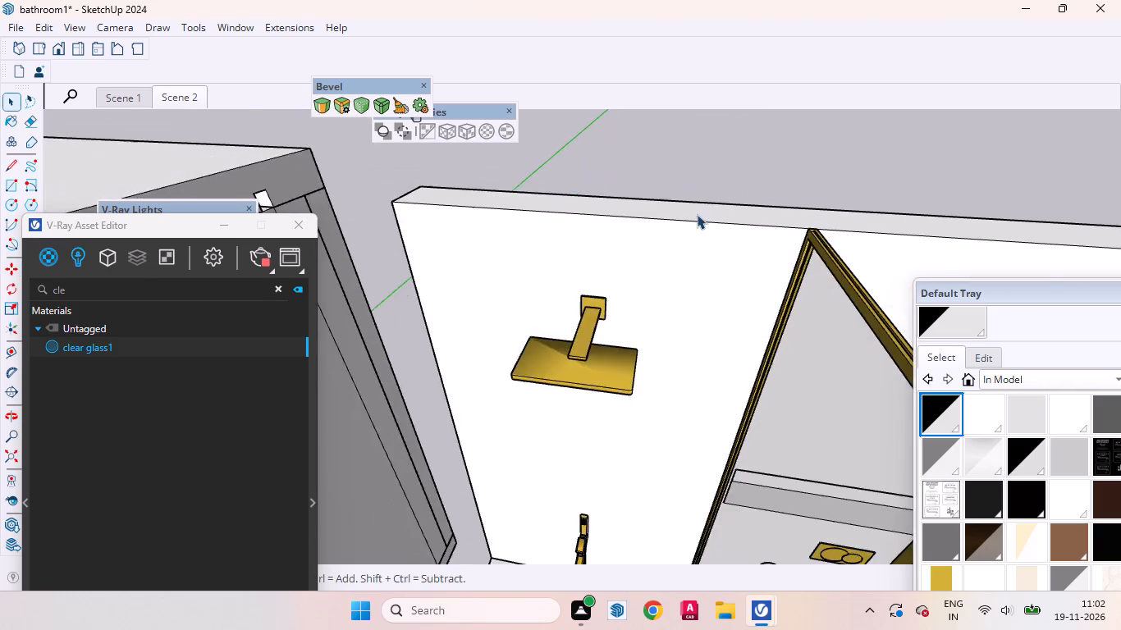
scroll(697, 214, down, 13)
middle_drag(640, 292, 673, 235)
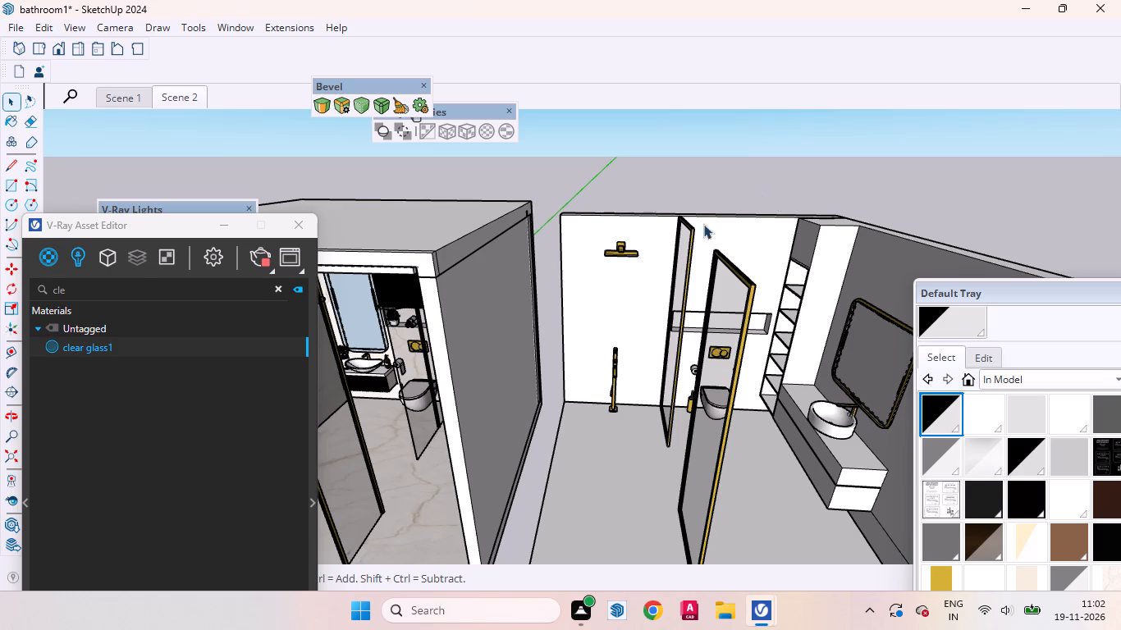
middle_drag(665, 276, 732, 206)
scroll(638, 282, down, 4)
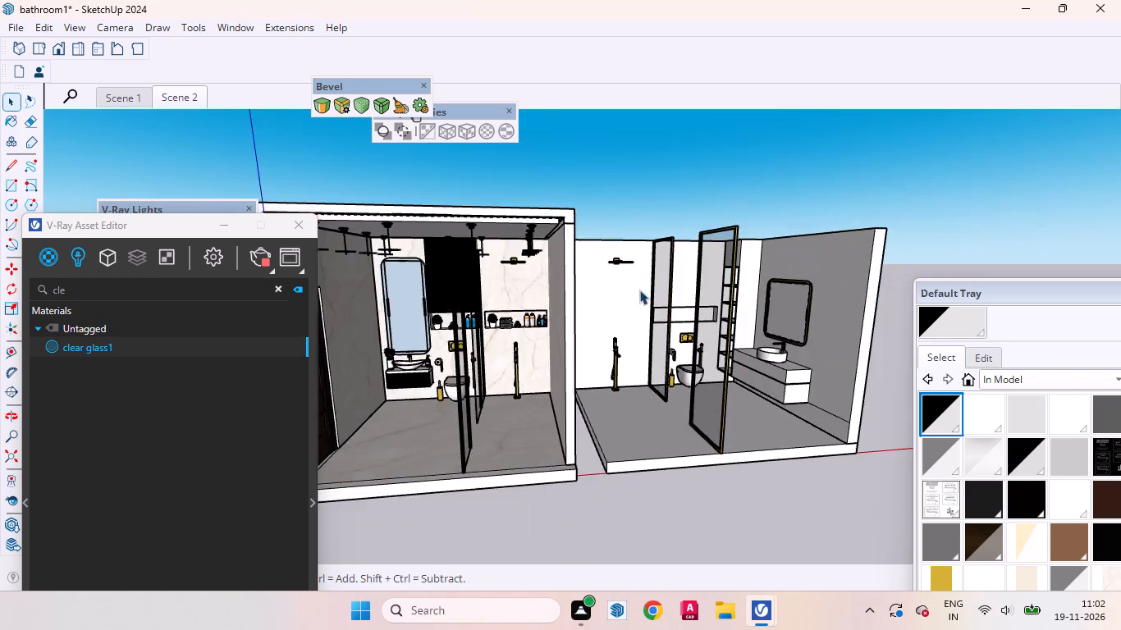
scroll(639, 290, down, 2)
scroll(649, 313, up, 4)
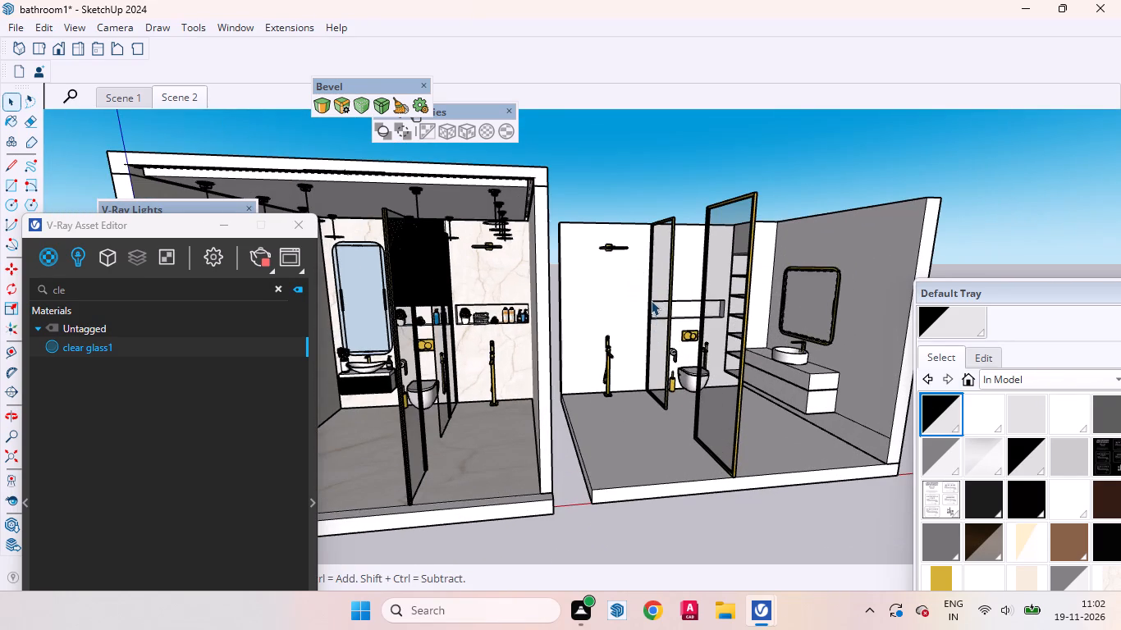
middle_drag(620, 326, 541, 302)
scroll(585, 317, up, 1)
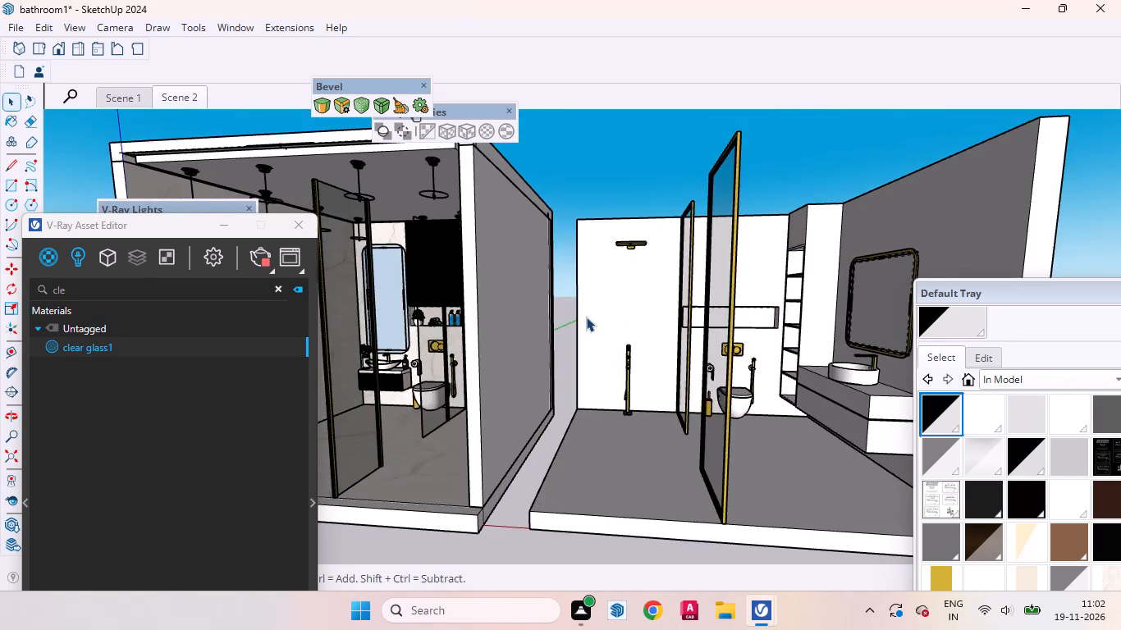
scroll(586, 313, down, 5)
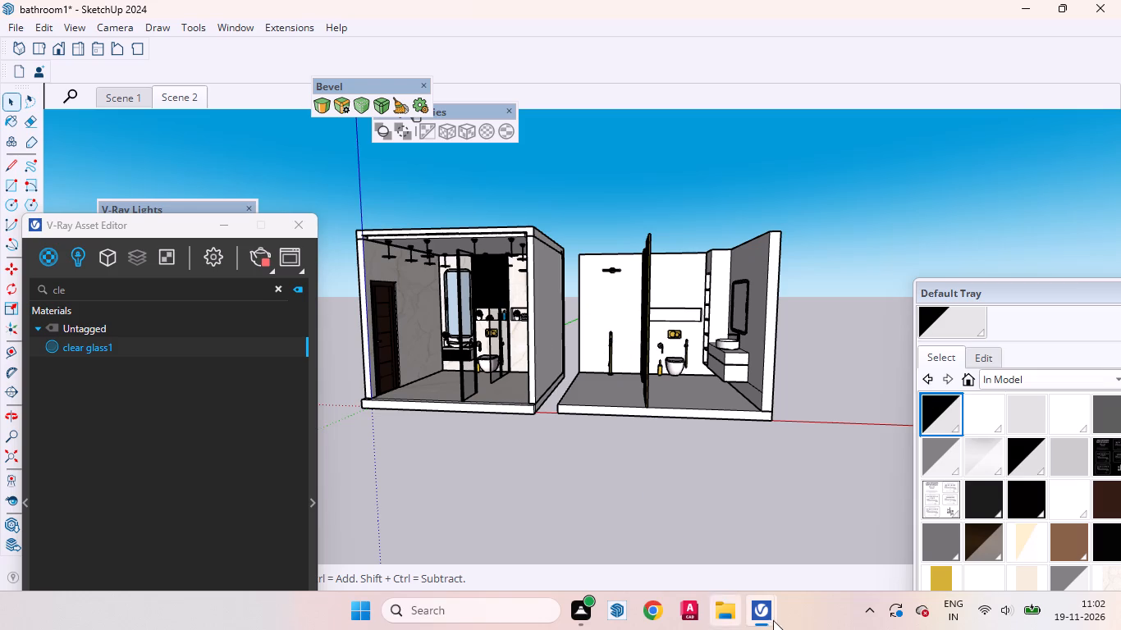
Switch to the V-Ray Frame Buffer and examine the furnished bathroom render's fluted panel, lit niche and shower fittings, then minimise it.
click(731, 530)
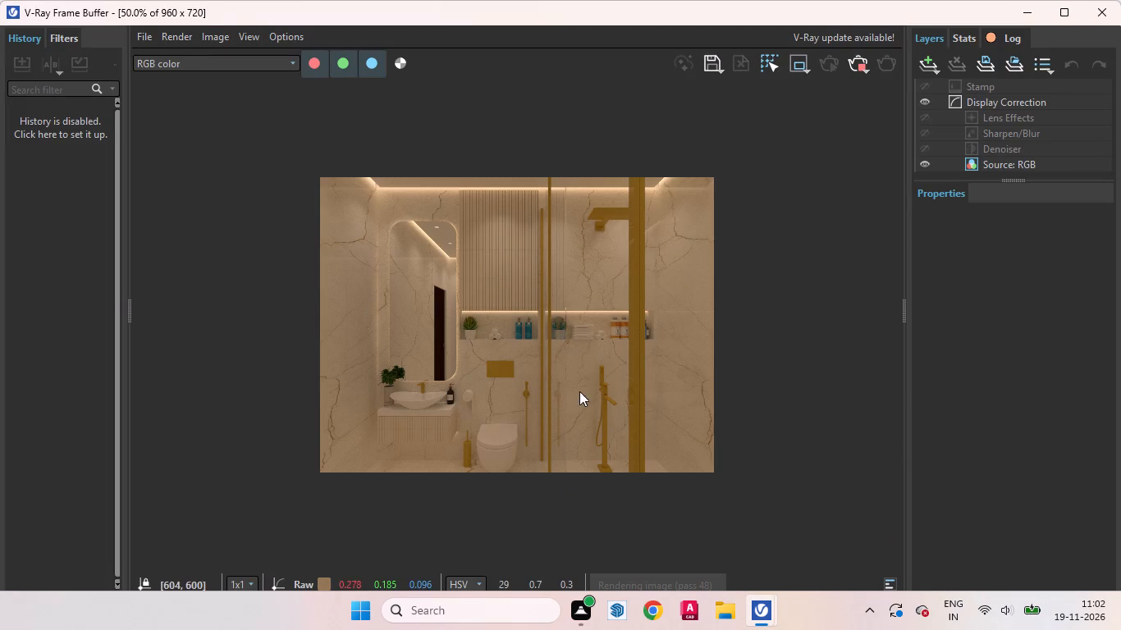
scroll(406, 322, up, 1)
scroll(508, 402, down, 1)
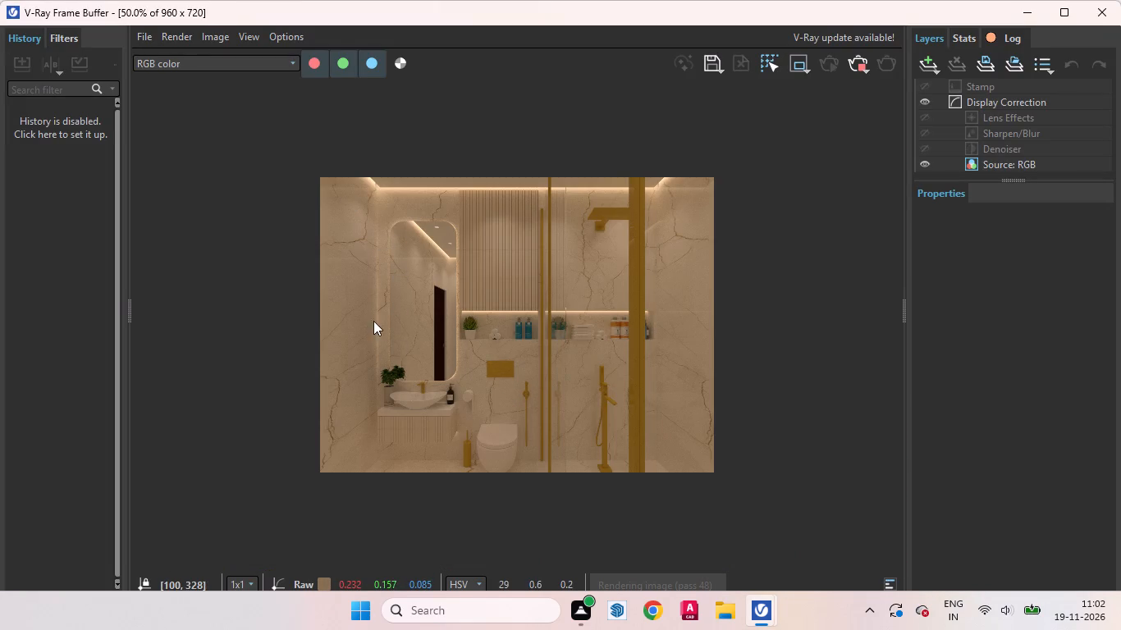
middle_drag(379, 338, 428, 263)
scroll(569, 382, up, 1)
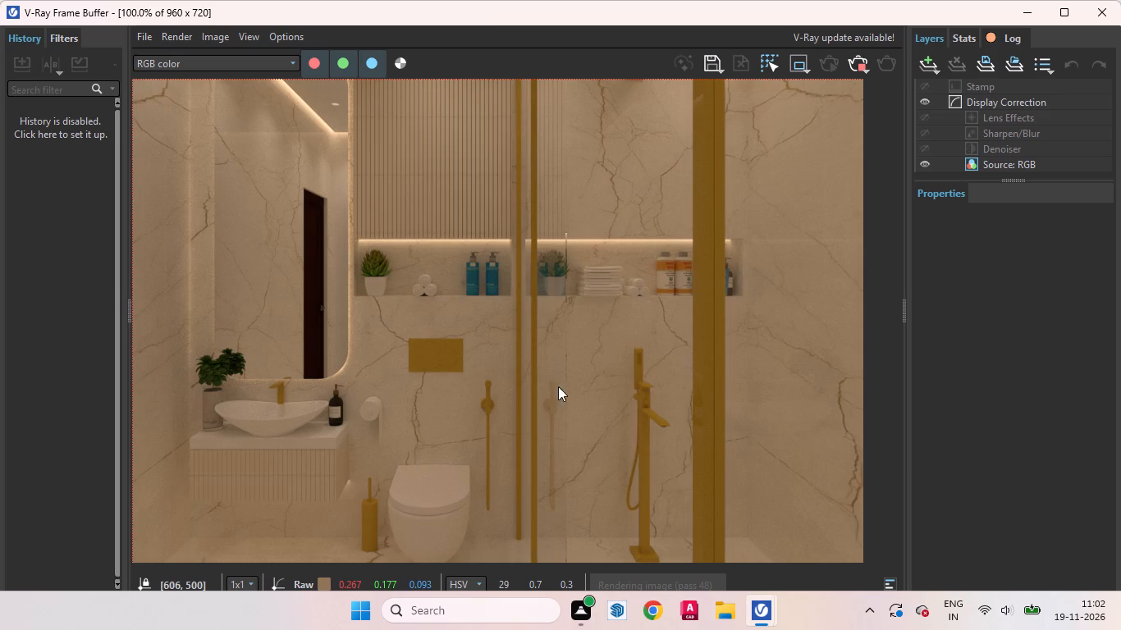
scroll(475, 454, down, 1)
scroll(483, 221, up, 1)
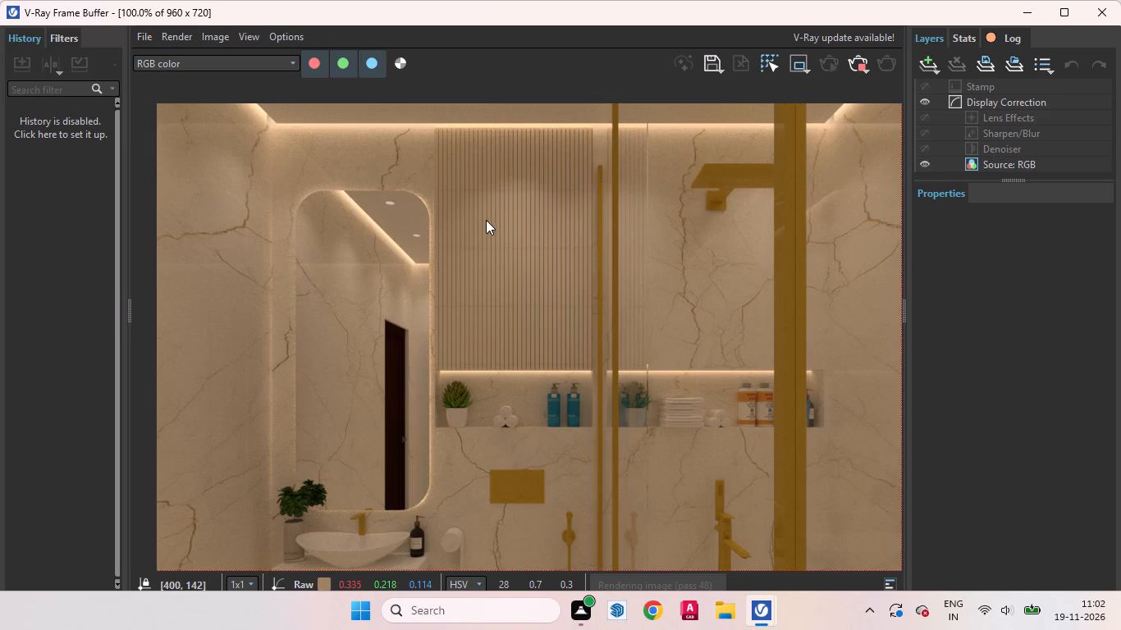
middle_drag(500, 246, 503, 373)
scroll(501, 272, up, 2)
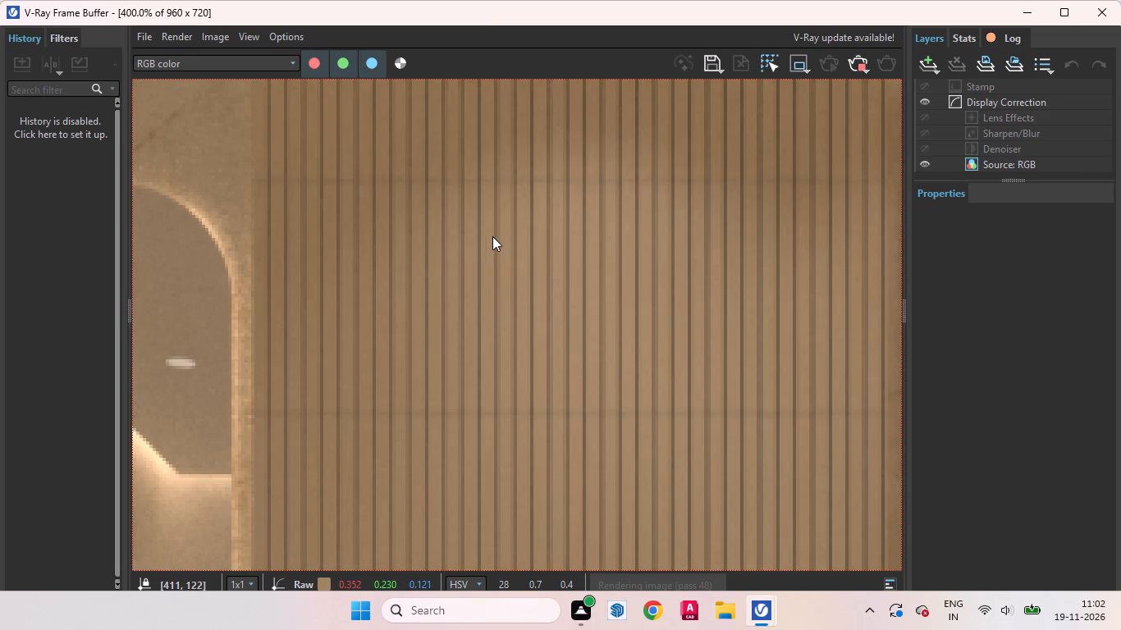
scroll(492, 318, down, 3)
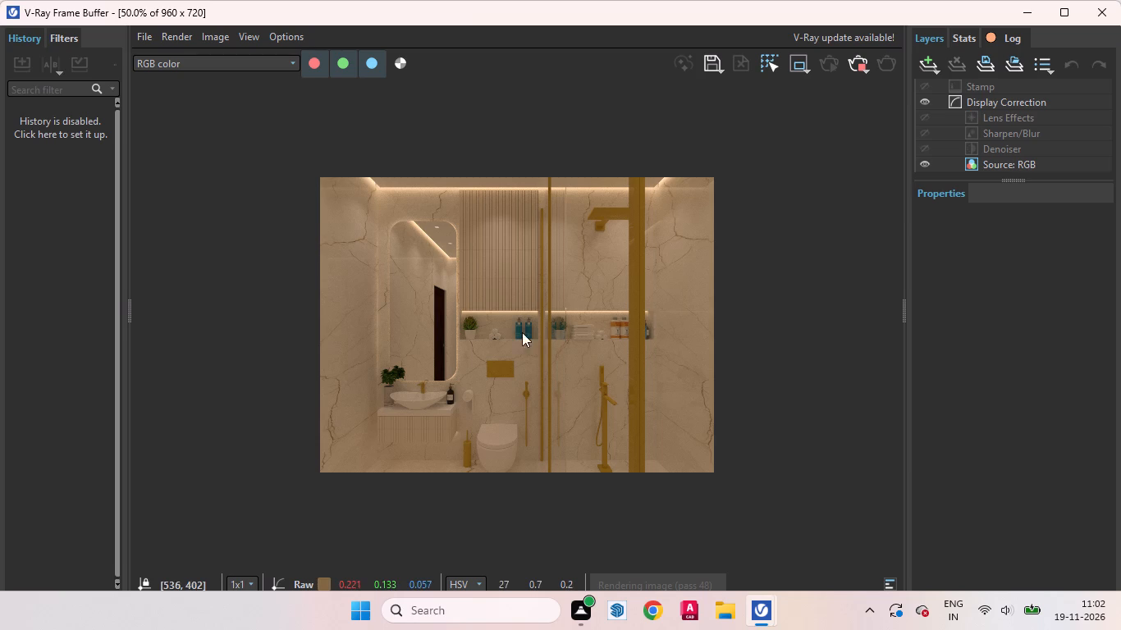
click(1037, 10)
Examine the new bathroom's back wall, niche and fixtures from several angles alongside the furnished bathroom.
scroll(607, 310, up, 2)
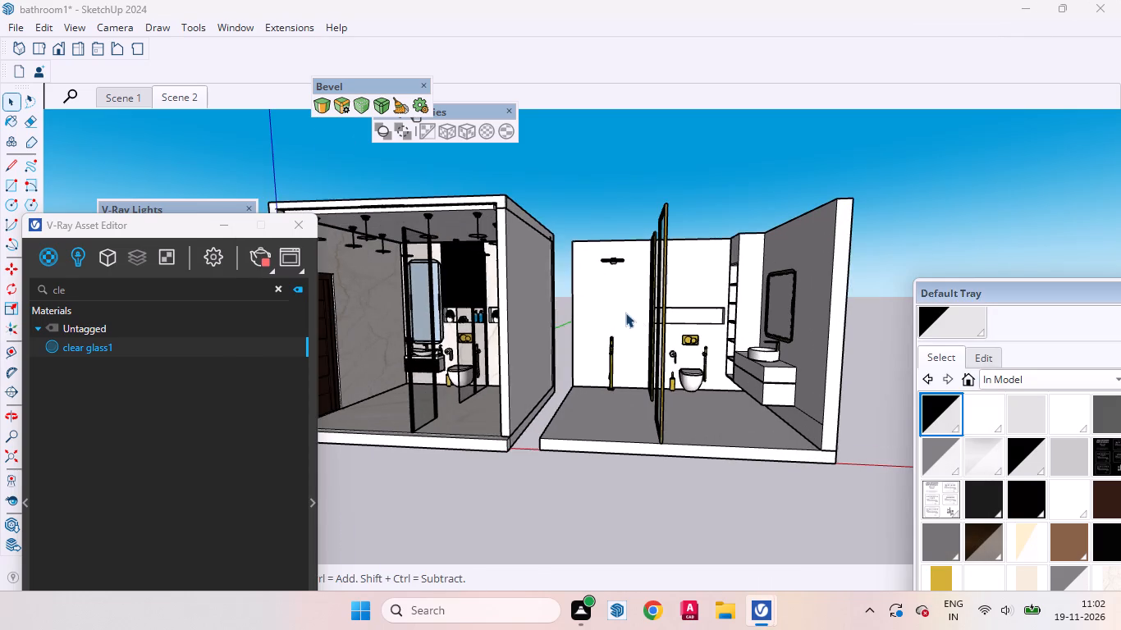
middle_drag(638, 327, 436, 381)
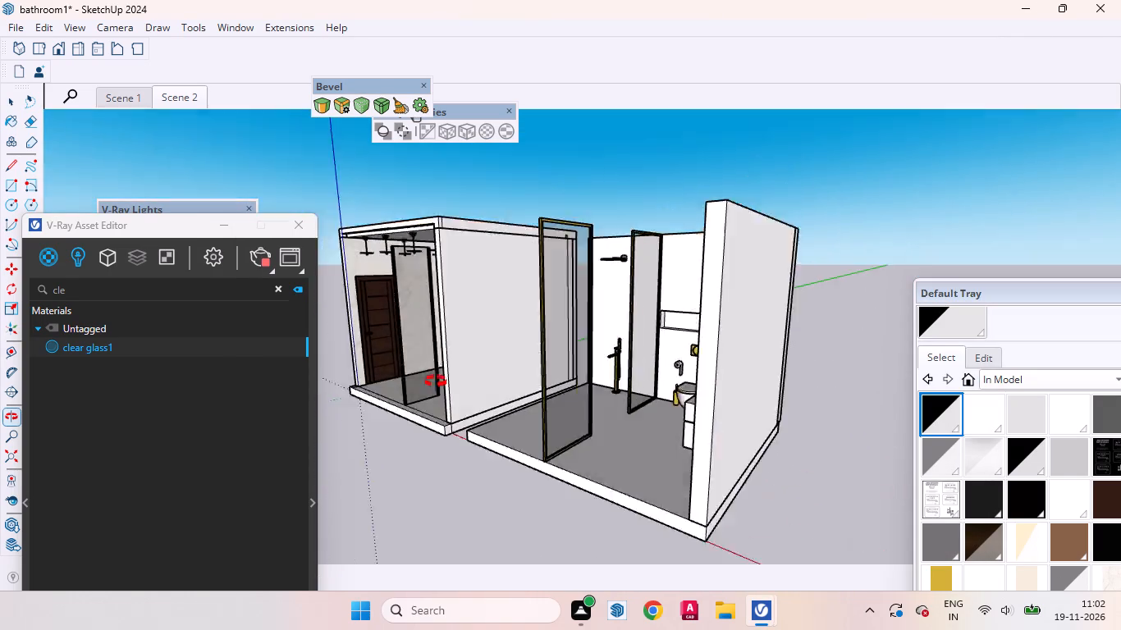
middle_drag(436, 381, 675, 423)
scroll(754, 349, up, 3)
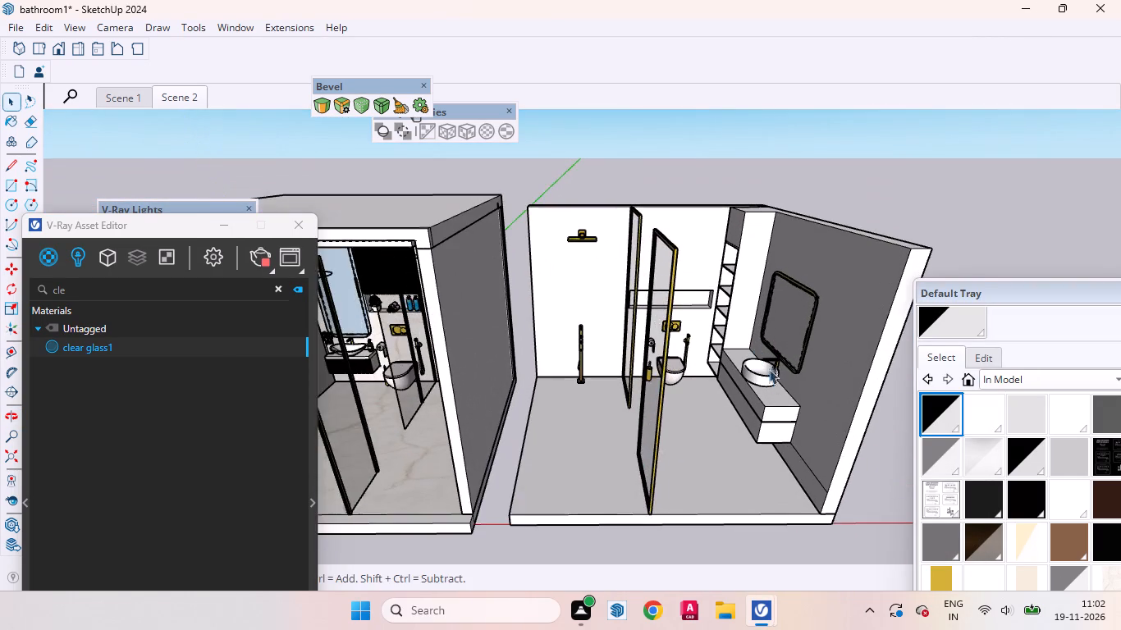
scroll(769, 369, up, 2)
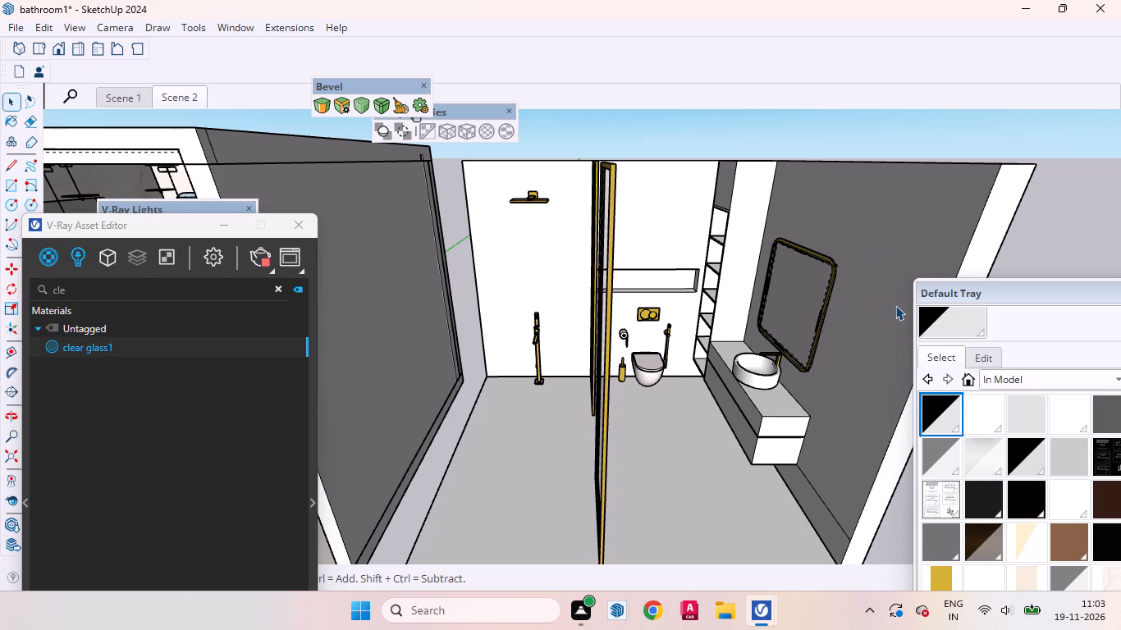
scroll(890, 302, up, 1)
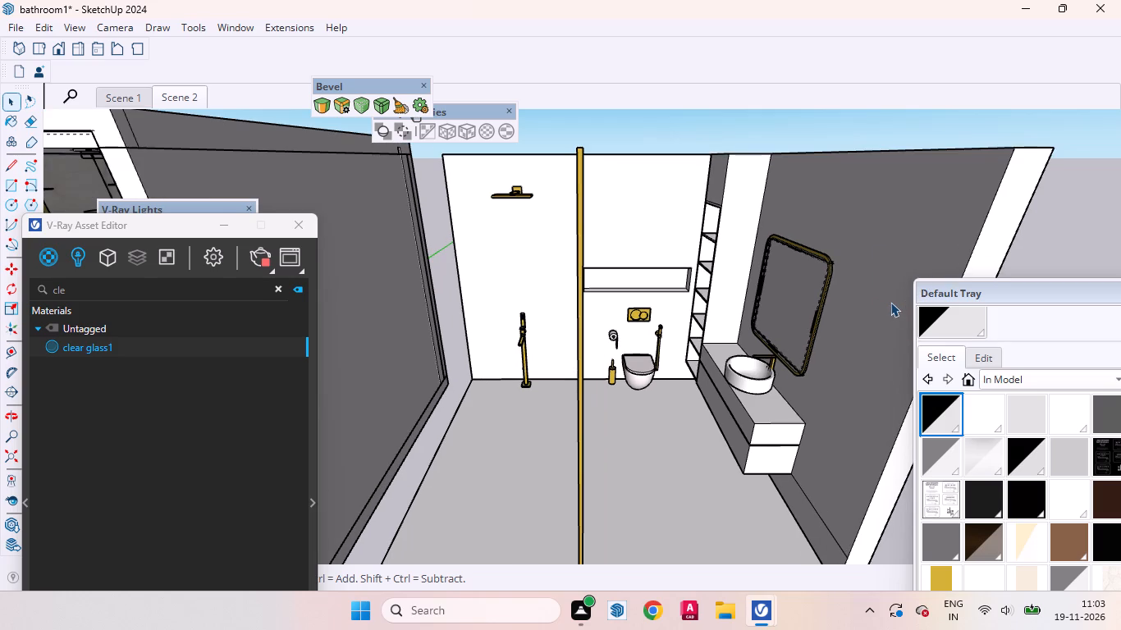
scroll(830, 196, down, 2)
scroll(720, 240, down, 3)
middle_drag(624, 343, 602, 345)
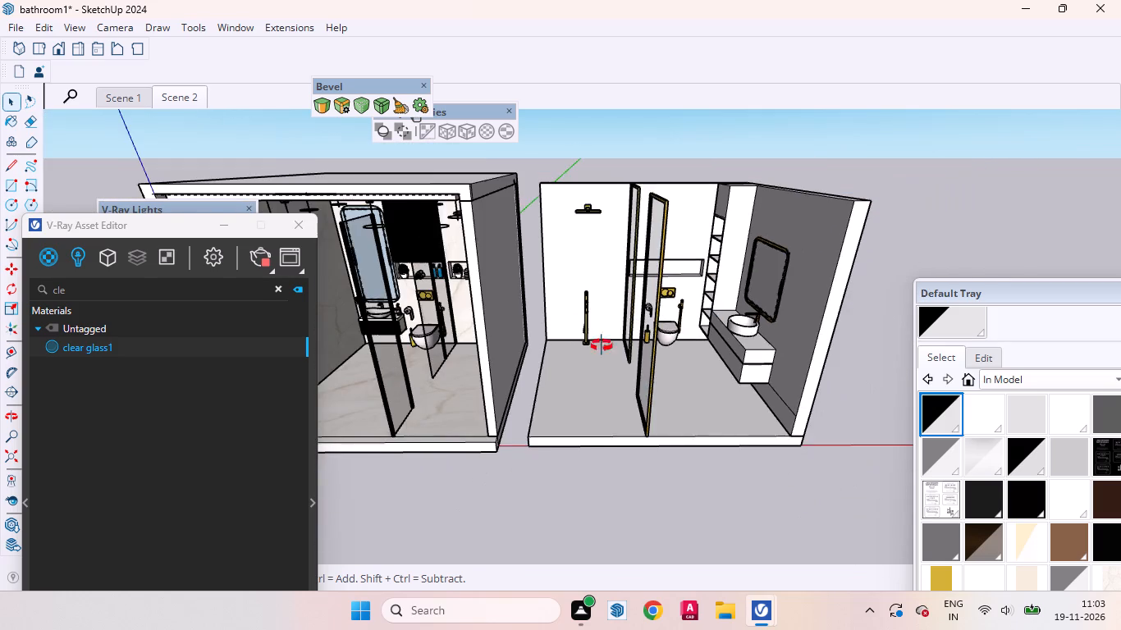
middle_drag(602, 345, 627, 363)
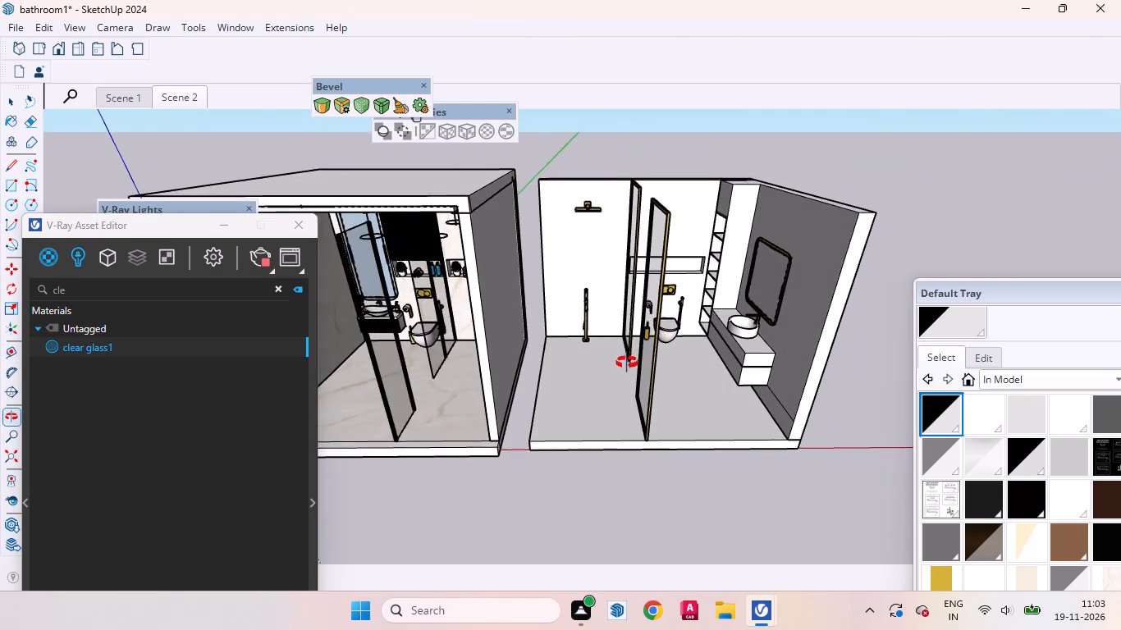
middle_drag(627, 363, 652, 320)
scroll(611, 276, up, 8)
Open the new bathroom's wall group and place horizontal guides along the niche's top and bottom edges, extending across the shower area.
click(588, 307)
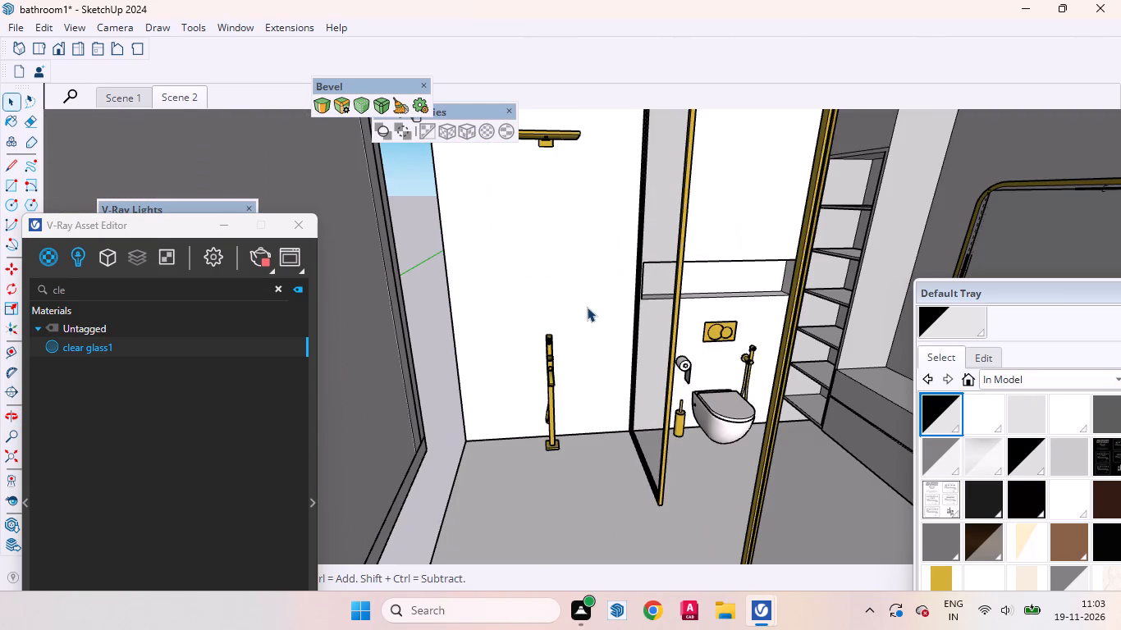
double_click(579, 310)
click(557, 324)
middle_drag(585, 320, 527, 278)
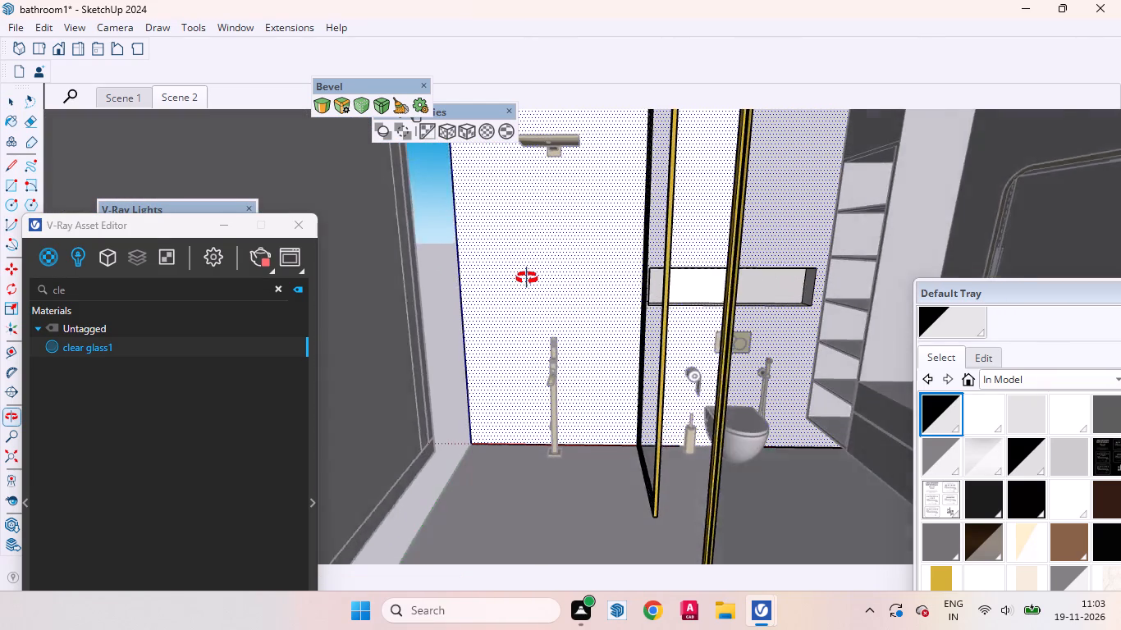
middle_drag(527, 278, 524, 275)
middle_drag(865, 317, 721, 276)
scroll(721, 285, down, 4)
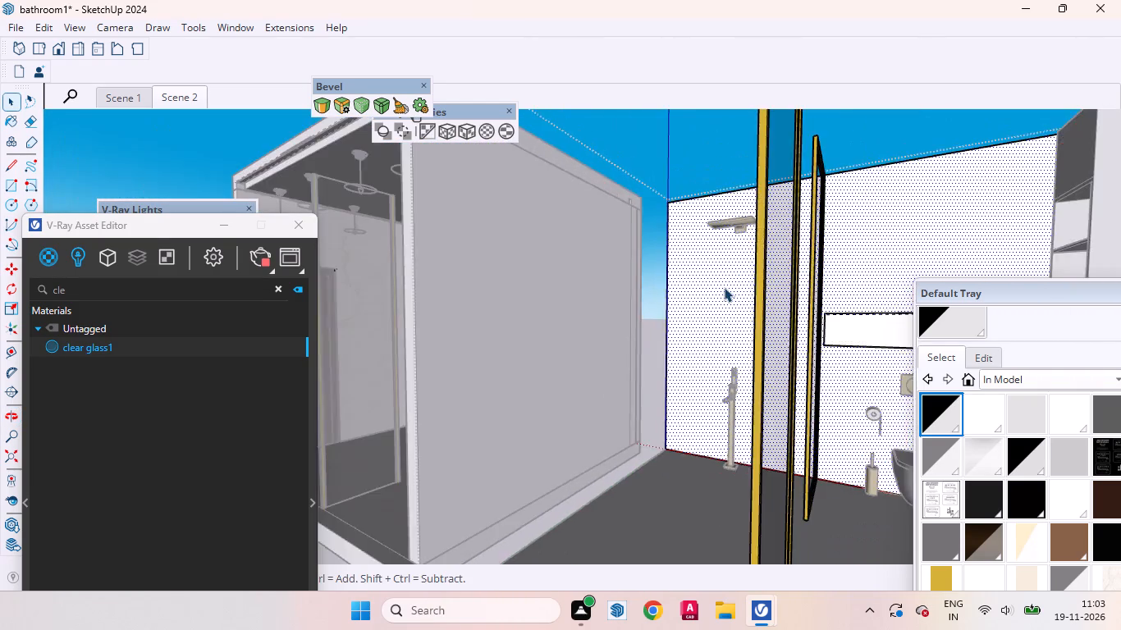
scroll(724, 287, down, 2)
middle_drag(832, 352, 857, 352)
scroll(862, 317, up, 5)
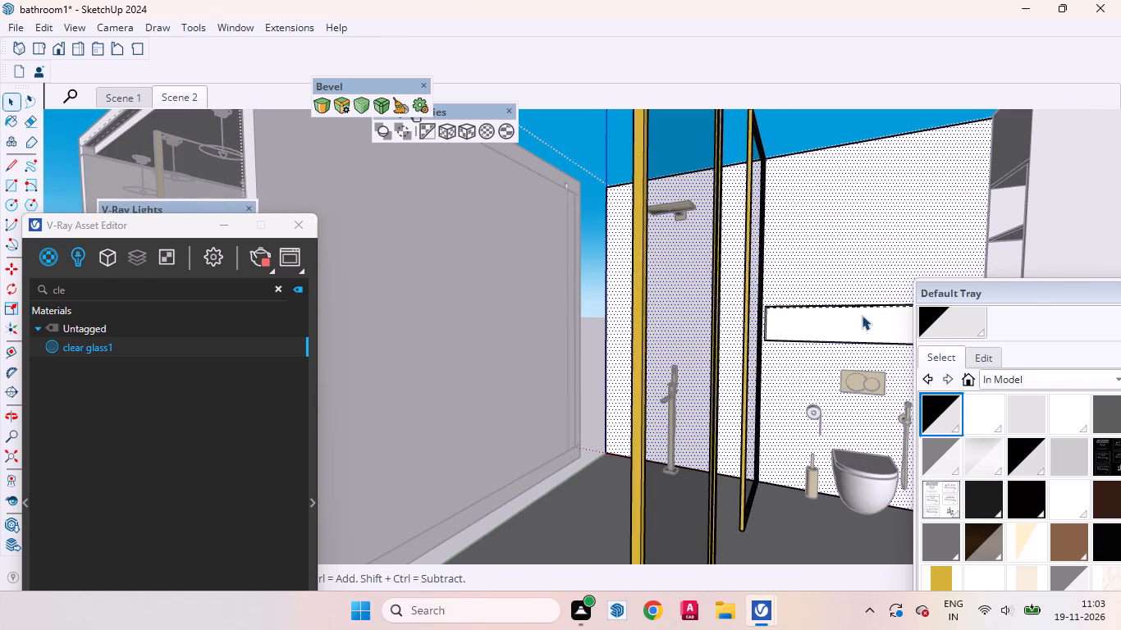
key(t)
click(841, 302)
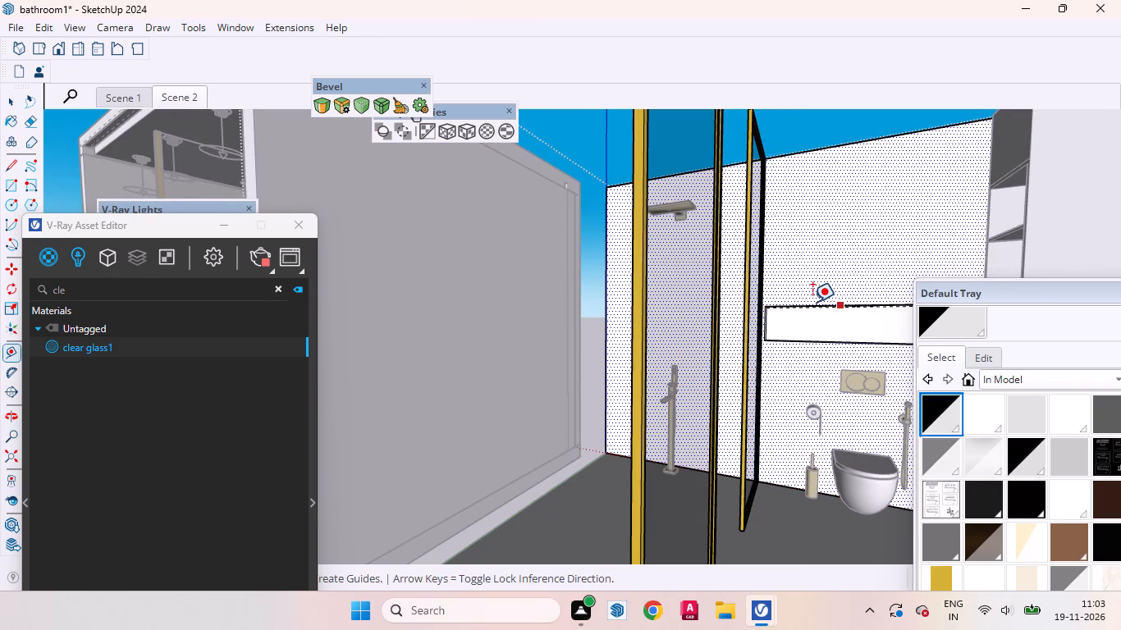
click(809, 302)
click(826, 345)
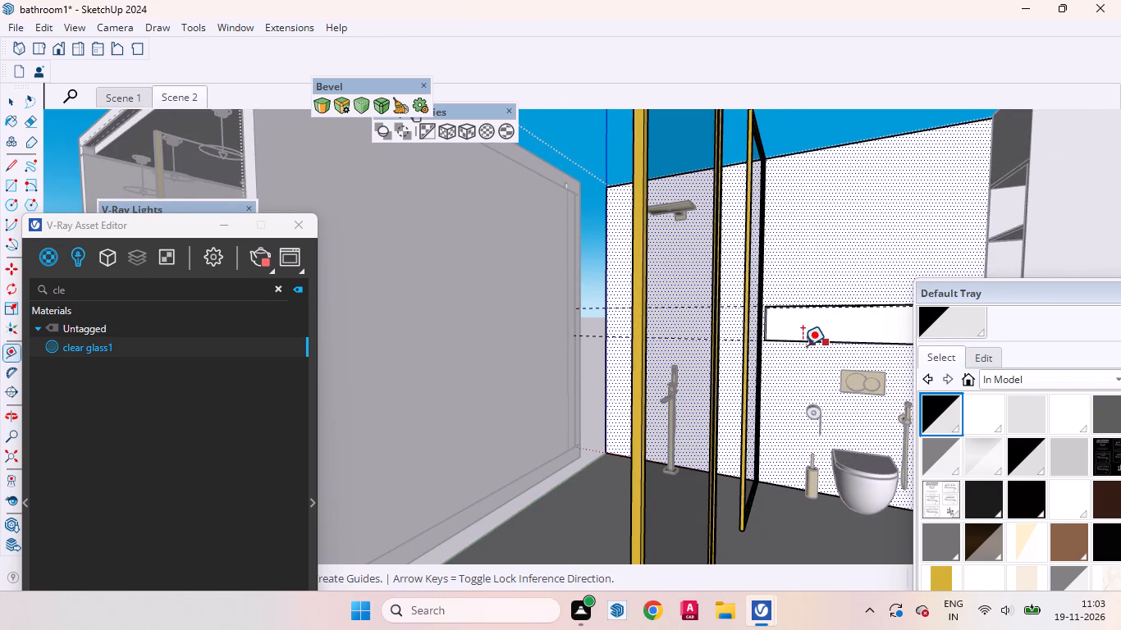
click(803, 345)
key(space)
Place two vertical guides on the shower back wall, 2" from the edge beside the glass partition and about 4' 11/16" farther across.
middle_drag(755, 386, 1013, 396)
middle_drag(972, 396, 845, 422)
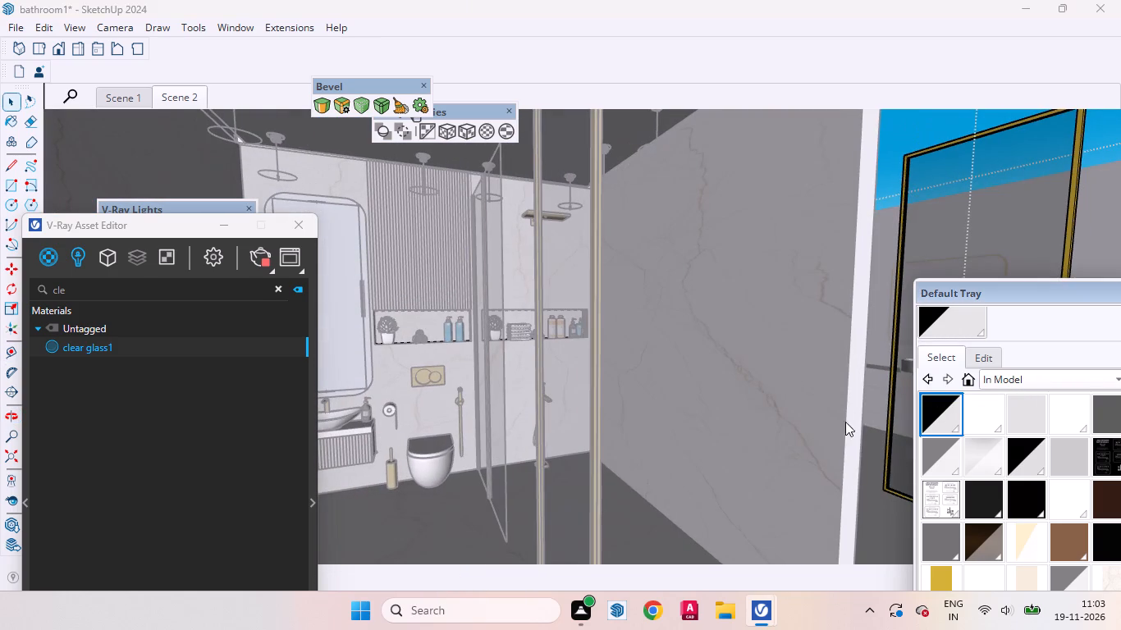
middle_drag(845, 422, 767, 444)
middle_drag(858, 387, 753, 420)
scroll(711, 431, down, 7)
scroll(821, 374, up, 20)
scroll(821, 374, up, 3)
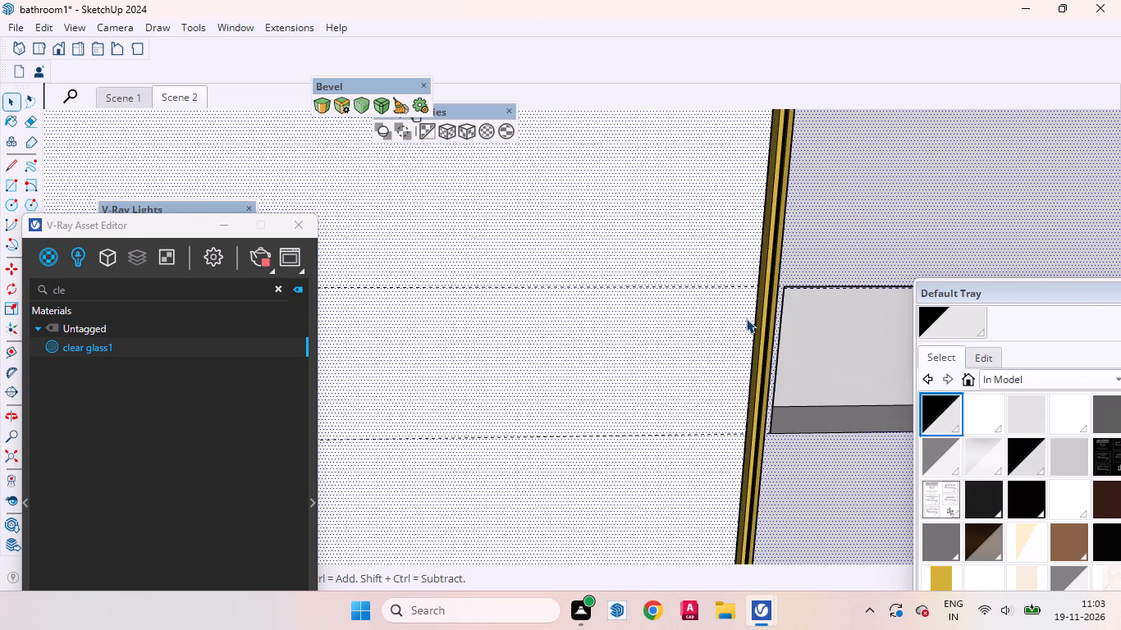
key(t)
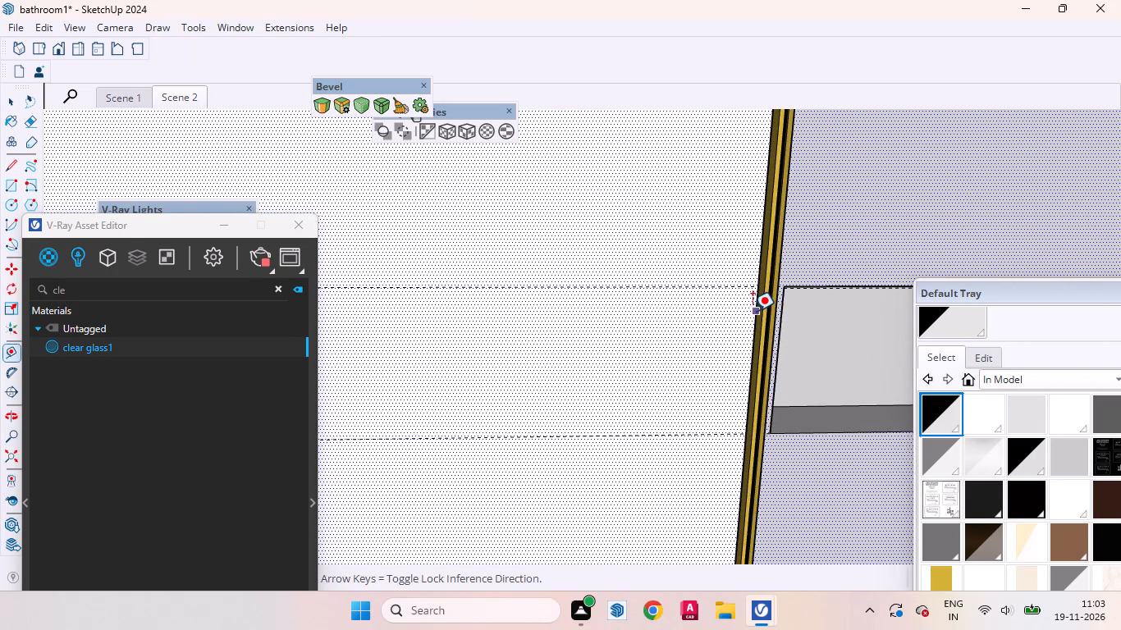
click(753, 311)
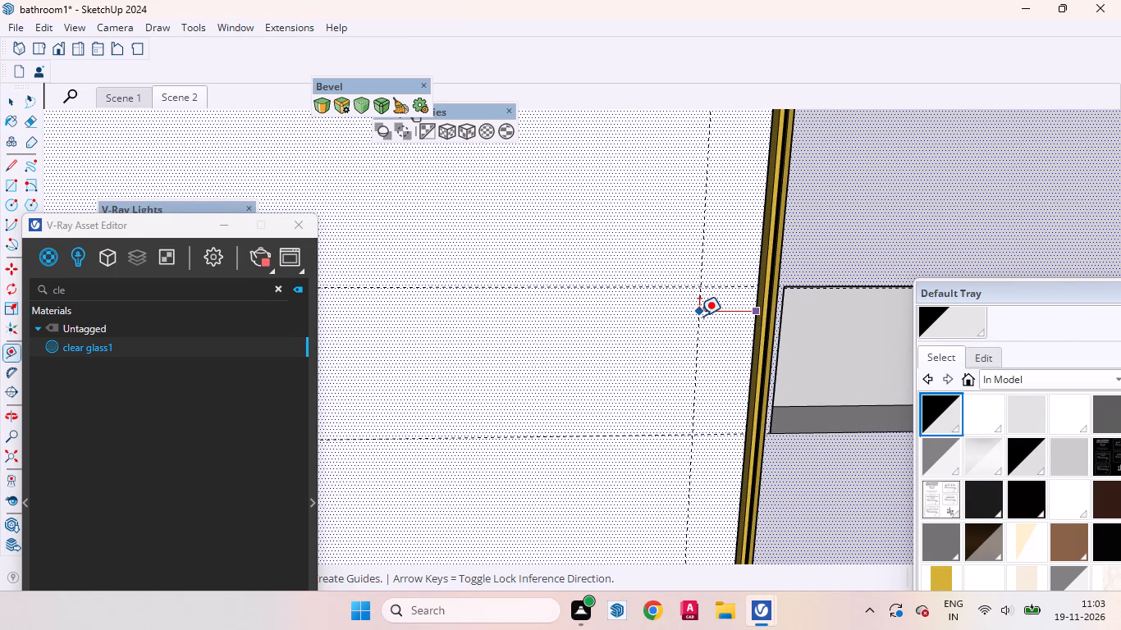
key(2)
key(Return)
scroll(748, 305, down, 8)
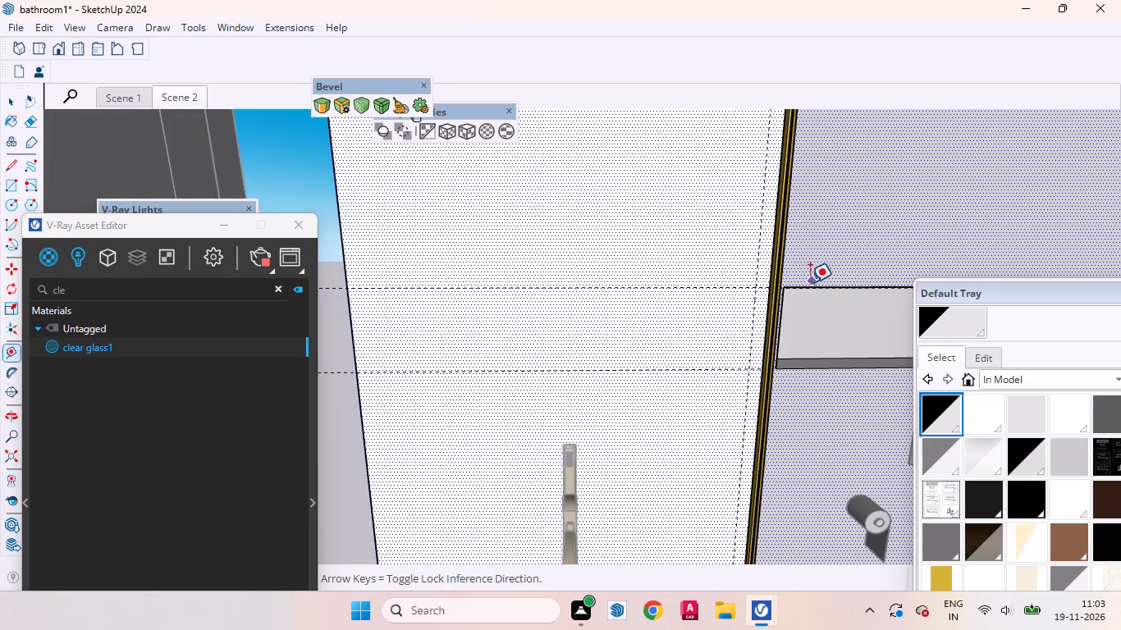
click(755, 317)
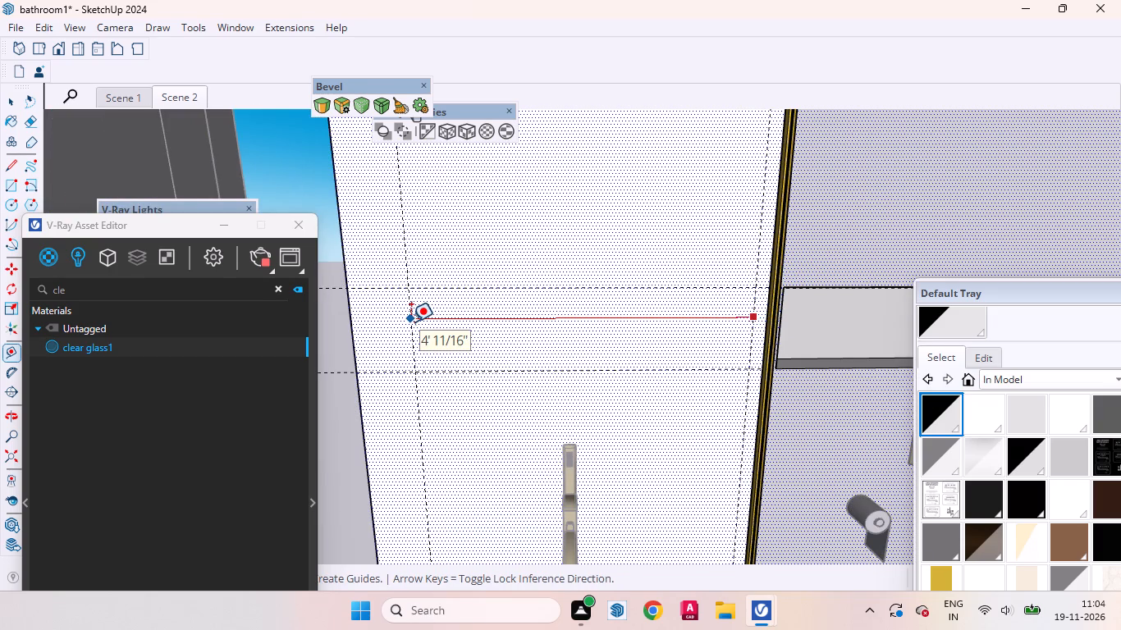
click(411, 321)
key(space)
Draw the shower niche rectangle on the back wall between the vertical and horizontal guides.
click(518, 335)
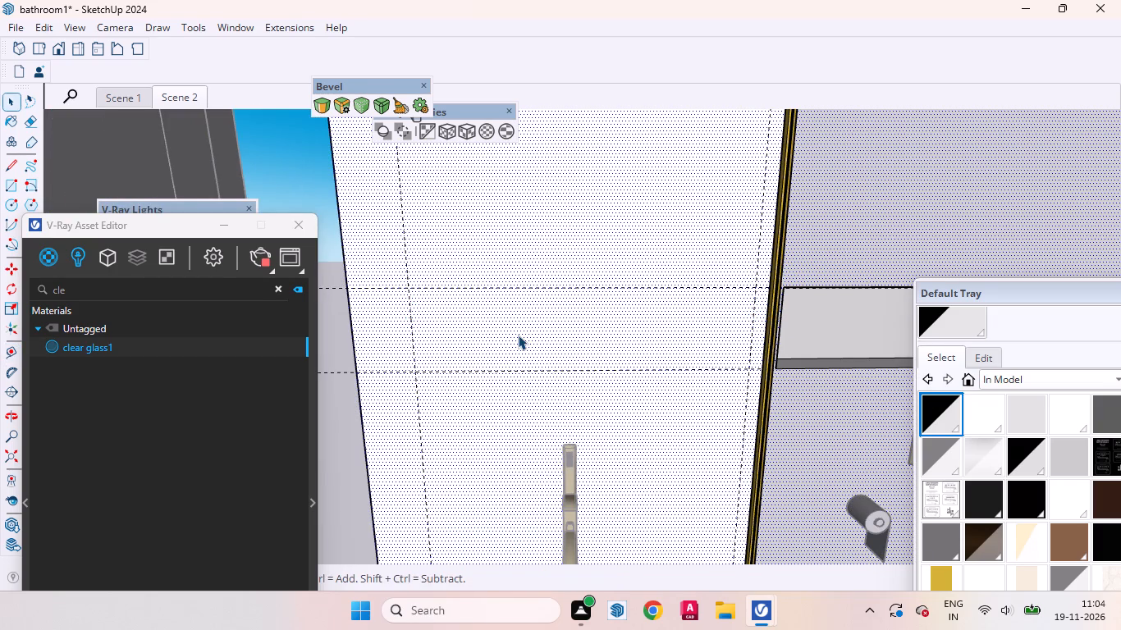
key(r)
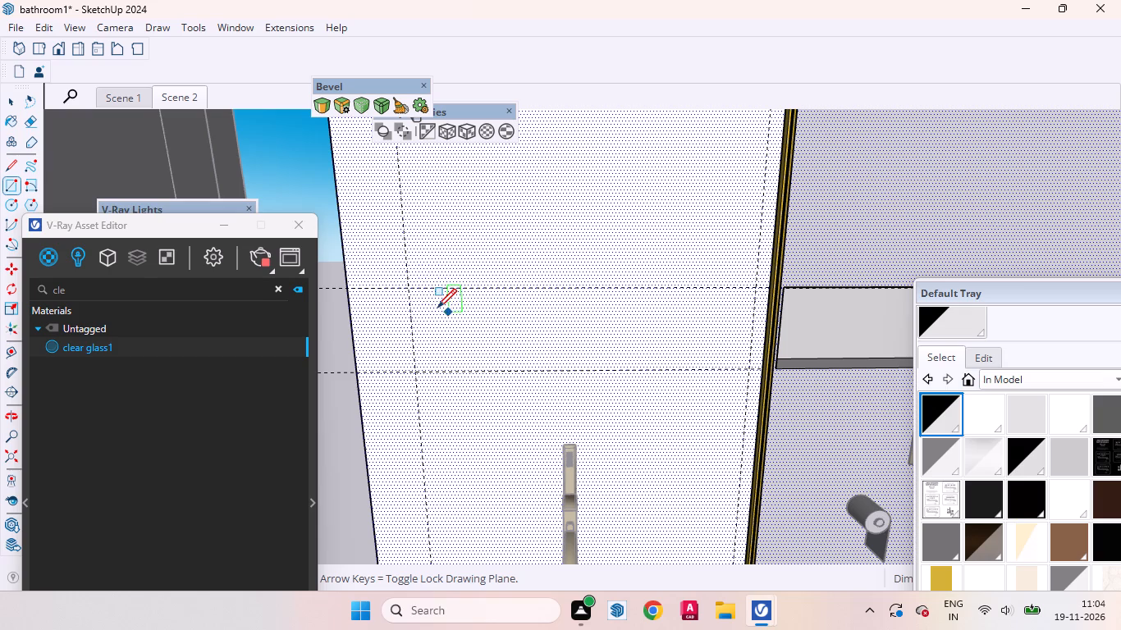
click(410, 287)
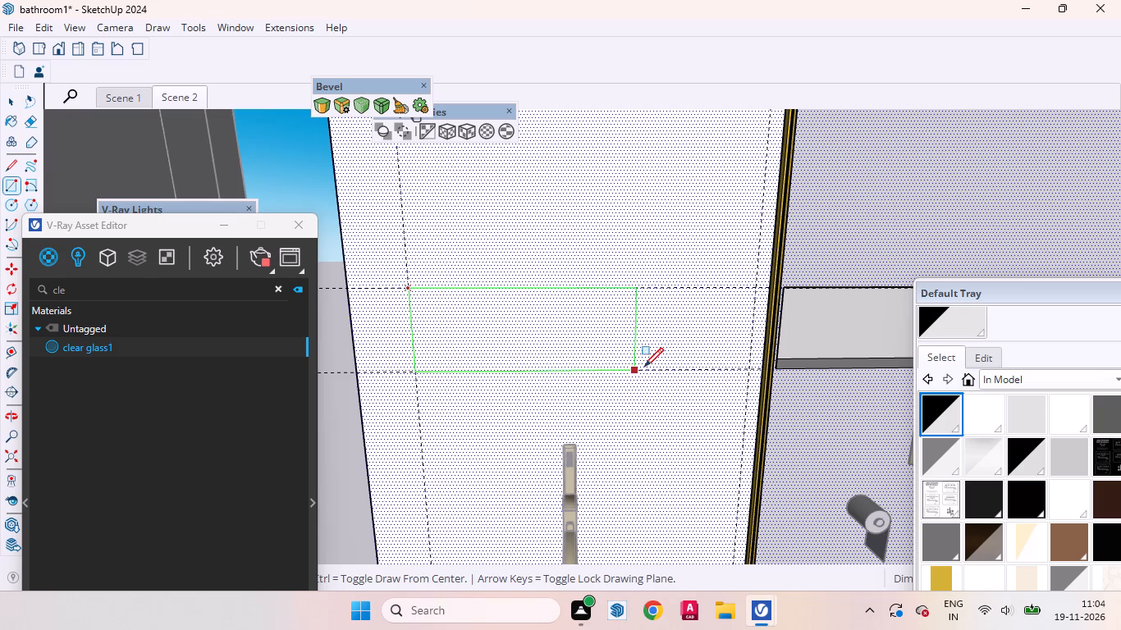
click(749, 368)
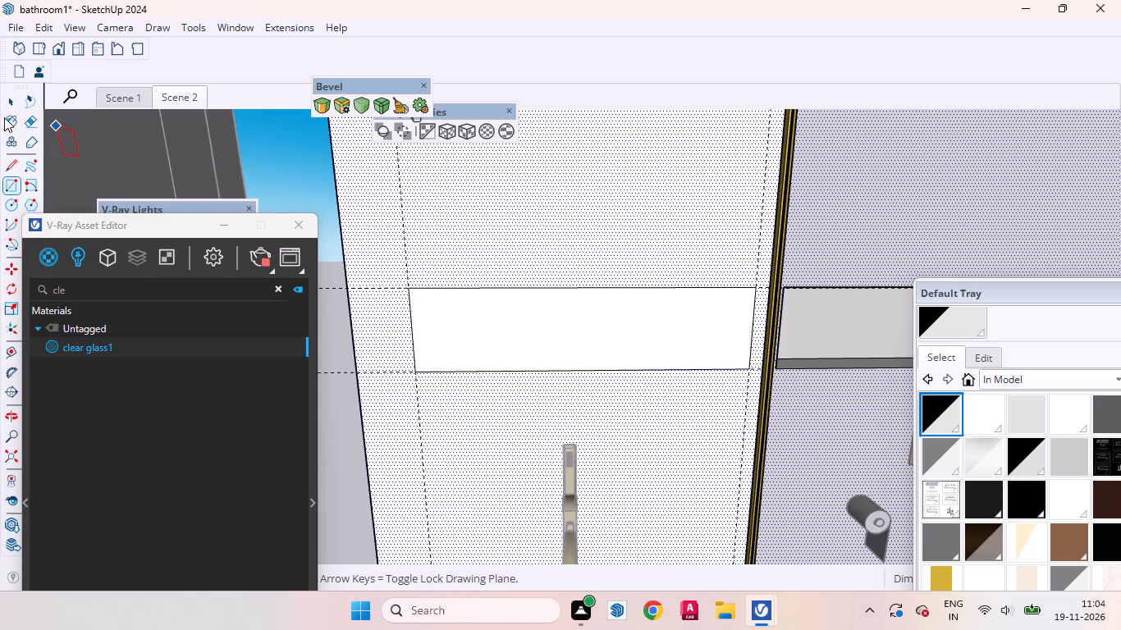
Push the shower niche rectangle 6" into the back wall and leave the wall group.
click(11, 95)
click(526, 323)
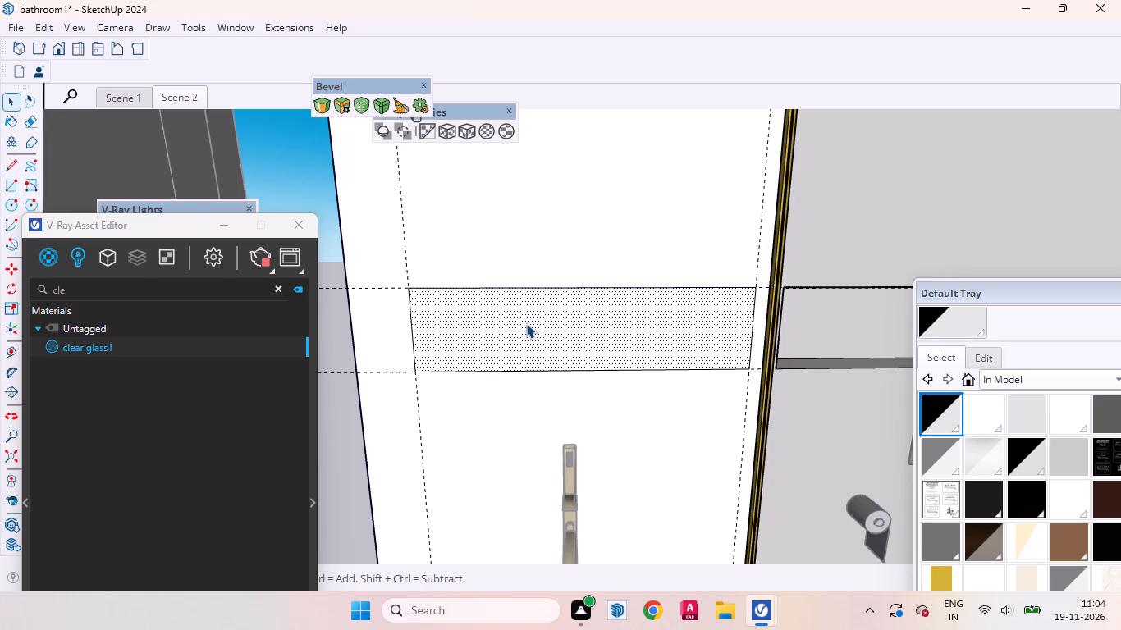
key(p)
scroll(543, 299, up, 2)
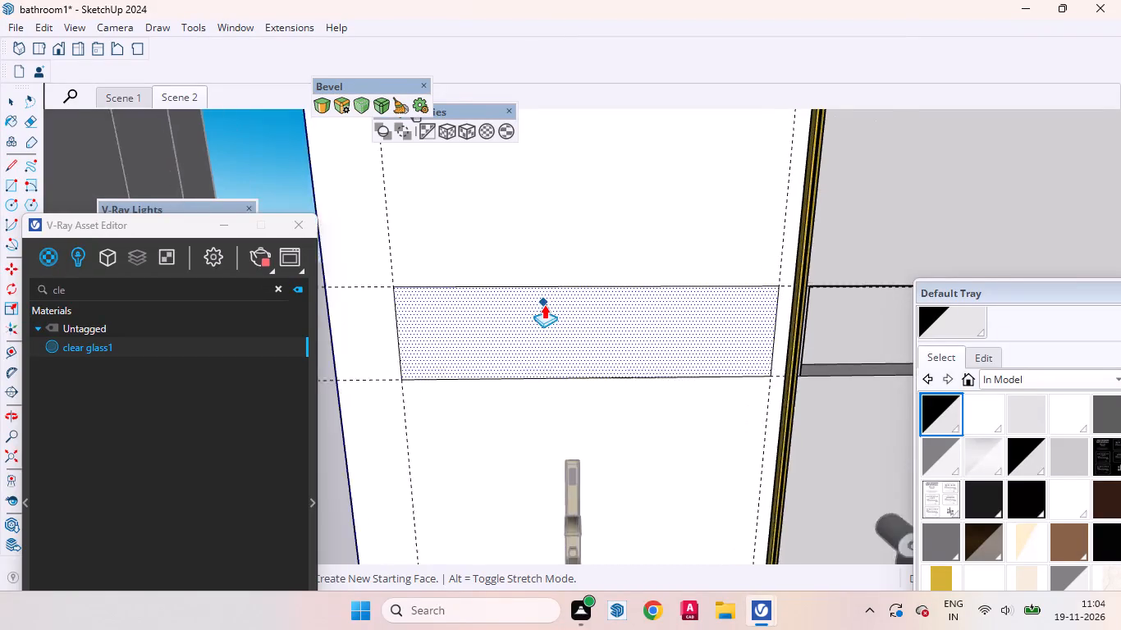
scroll(544, 304, up, 1)
click(531, 341)
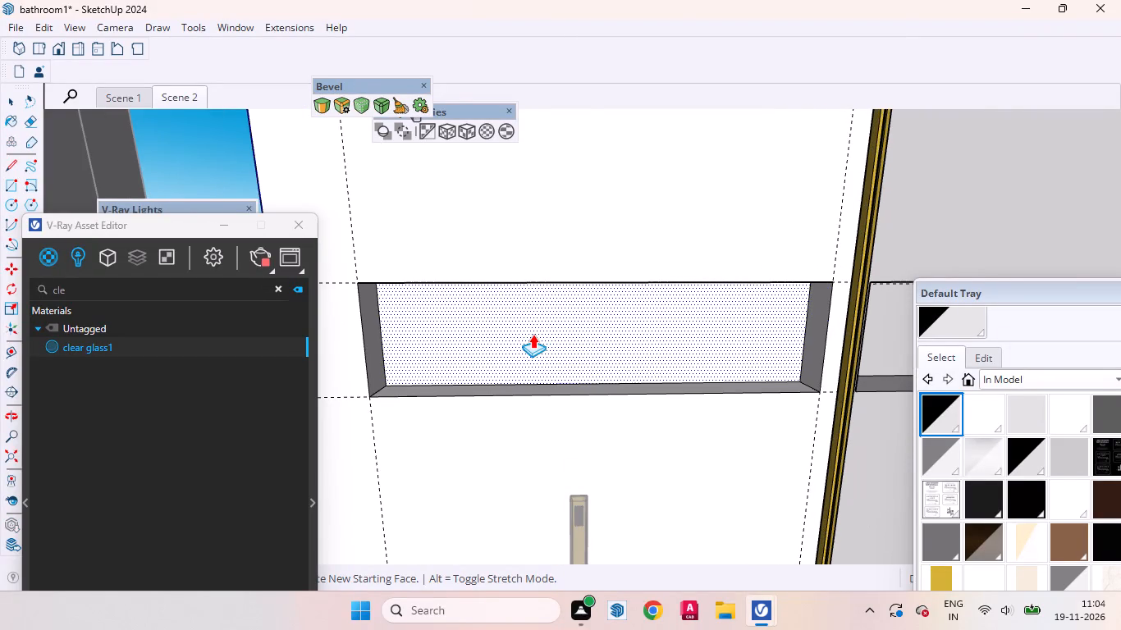
key(6)
key(Return)
key(space)
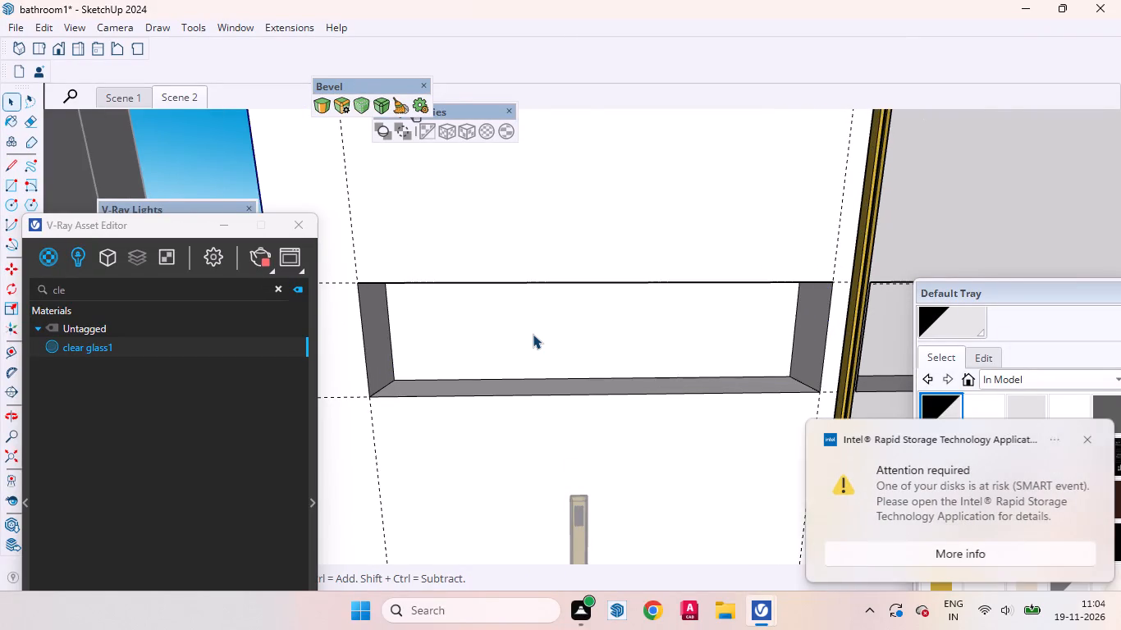
scroll(577, 331, down, 17)
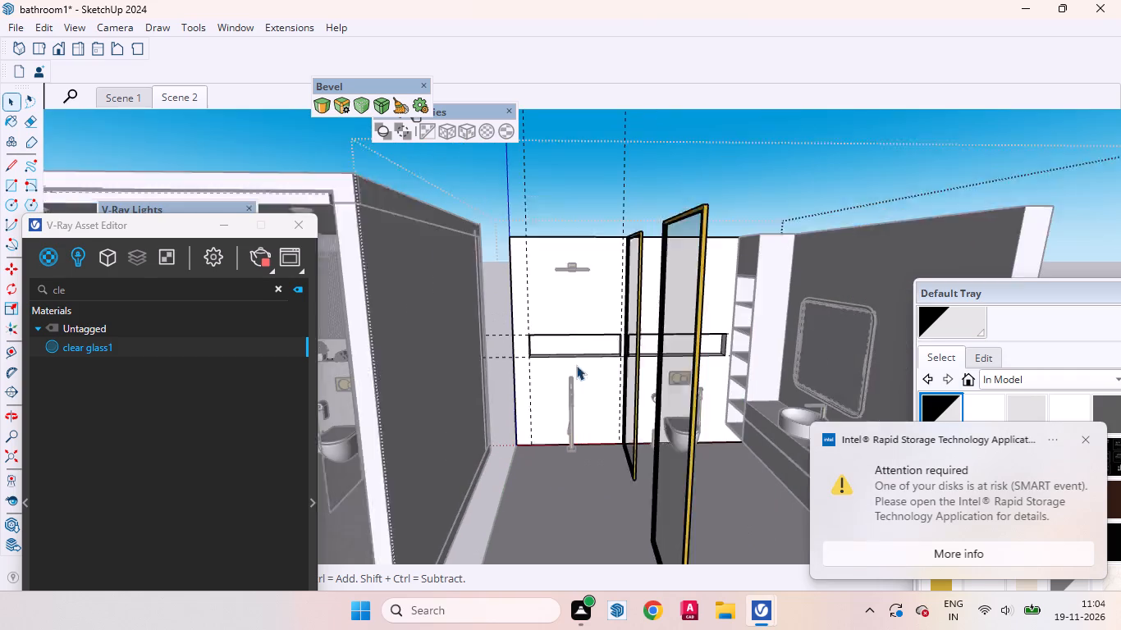
middle_drag(581, 386, 480, 432)
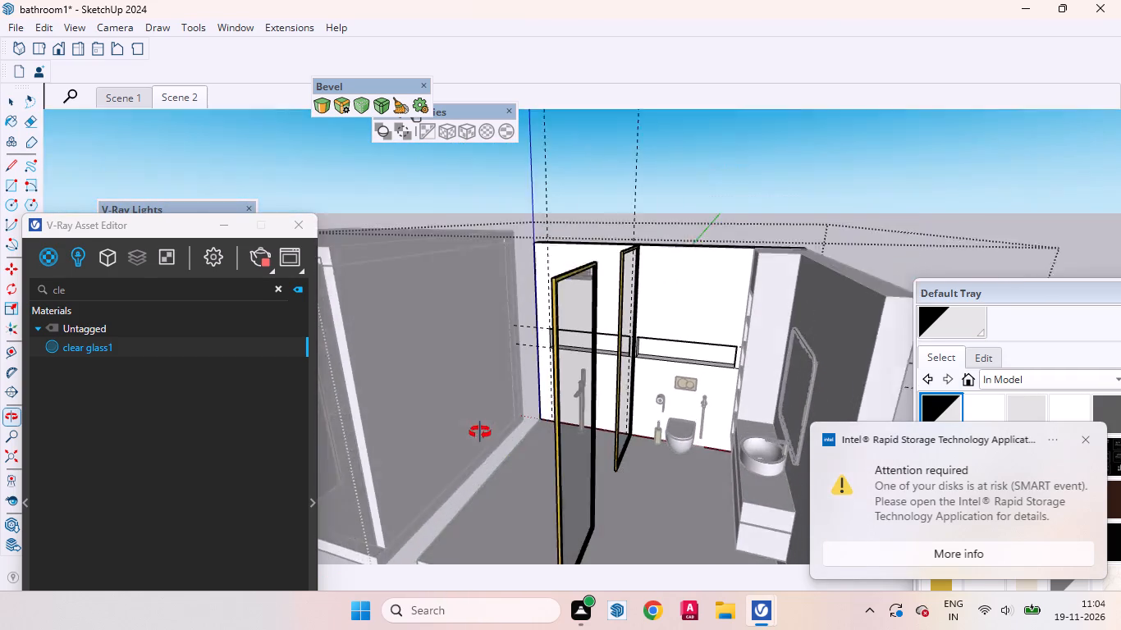
middle_drag(480, 432, 440, 439)
click(522, 399)
scroll(595, 392, down, 2)
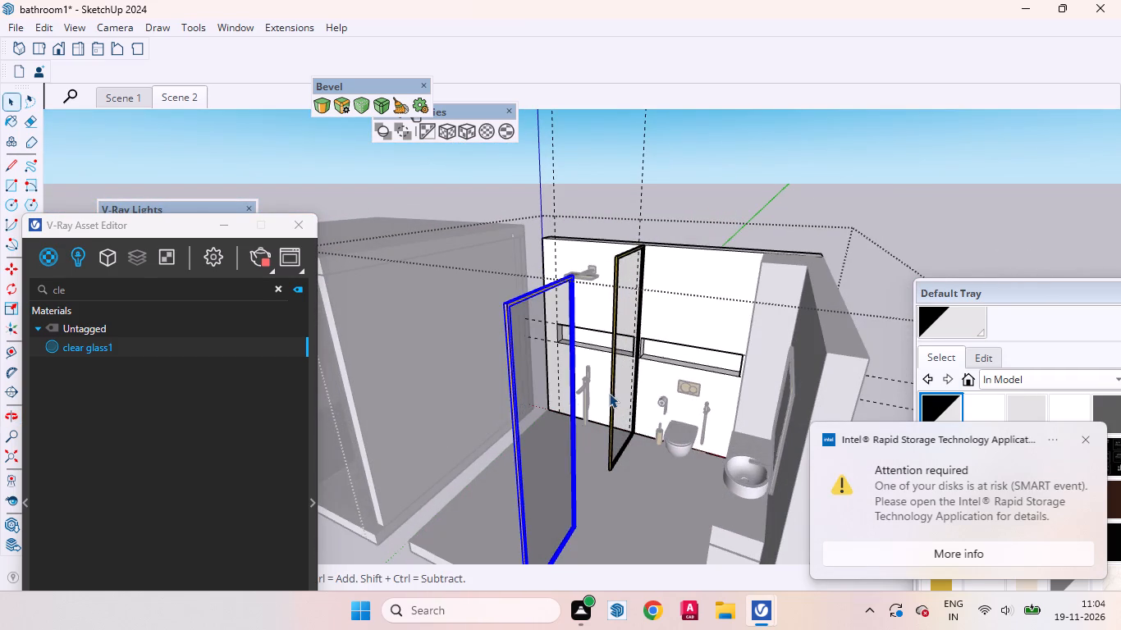
scroll(609, 393, down, 6)
click(704, 290)
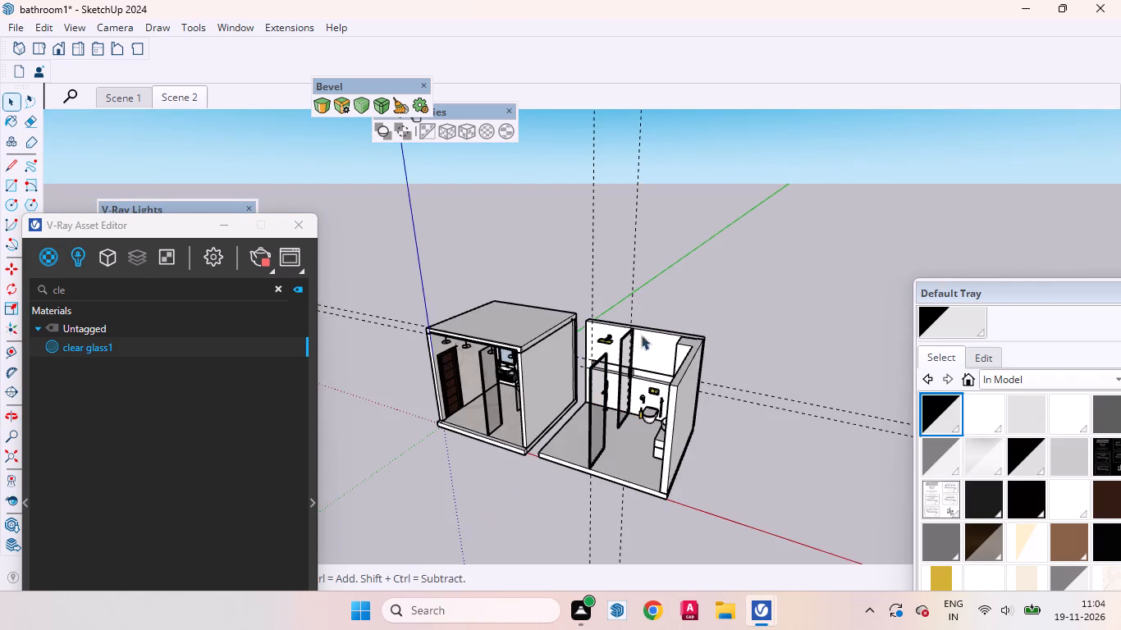
Examine both back-wall niches, partitions and fixtures in the new bathroom alongside the furnished bathroom.
scroll(602, 362, up, 9)
middle_drag(581, 388, 732, 295)
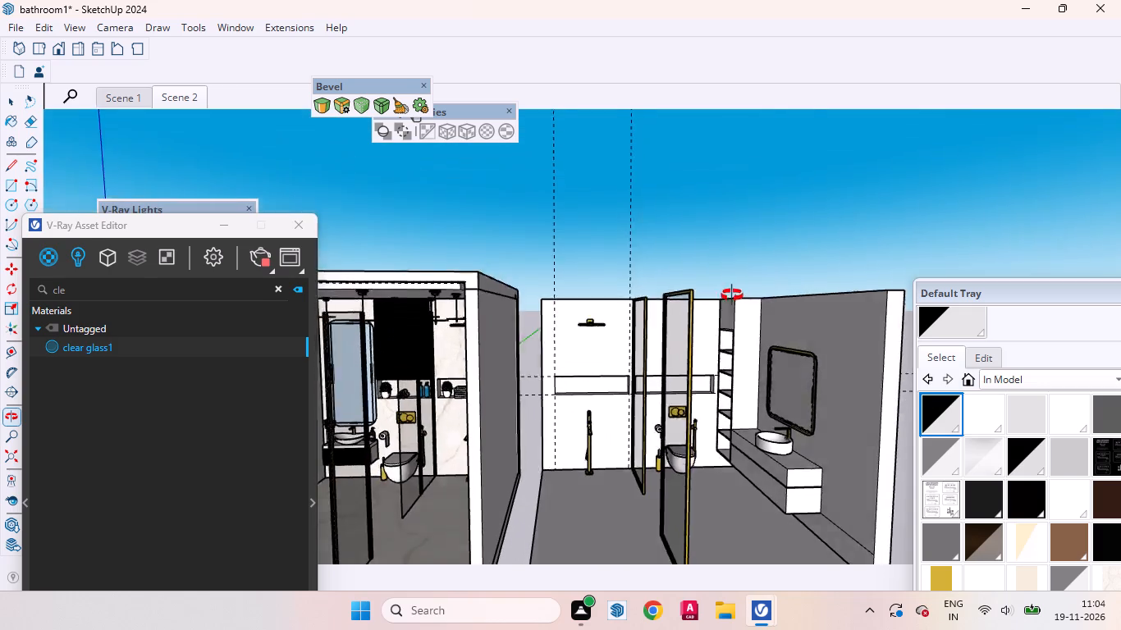
middle_drag(732, 295, 658, 440)
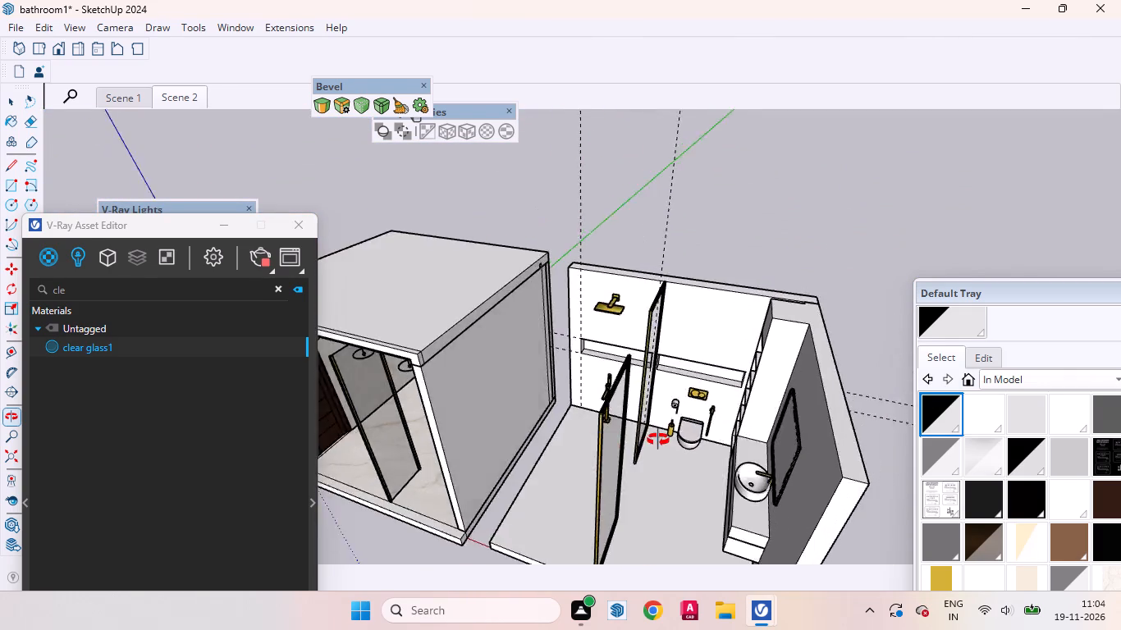
middle_drag(658, 440, 689, 381)
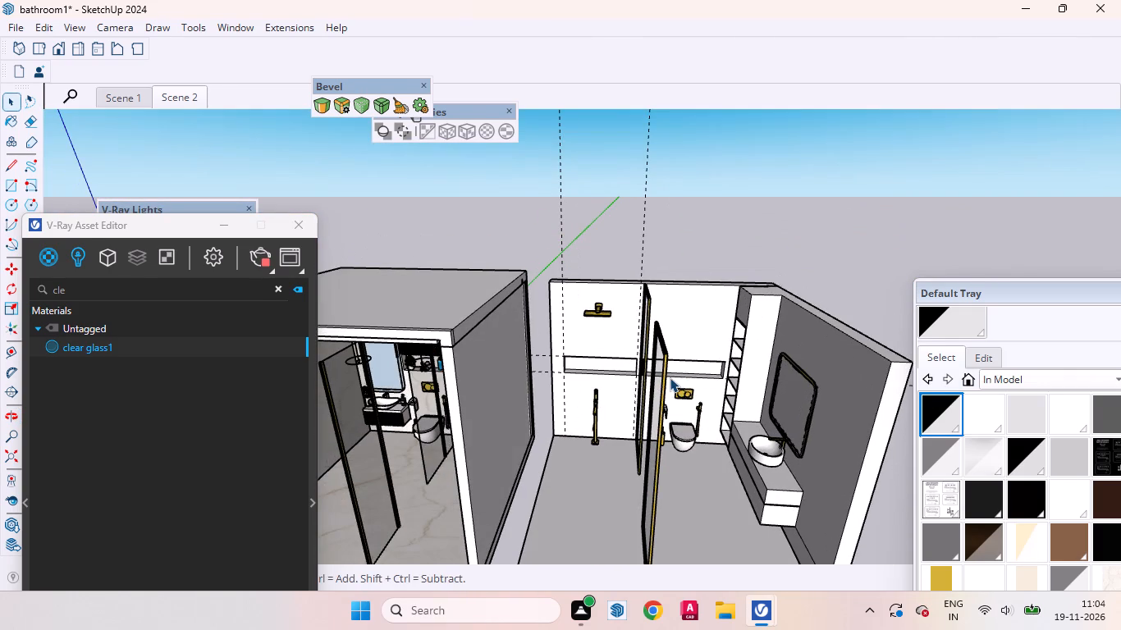
scroll(679, 399, down, 1)
scroll(741, 377, up, 1)
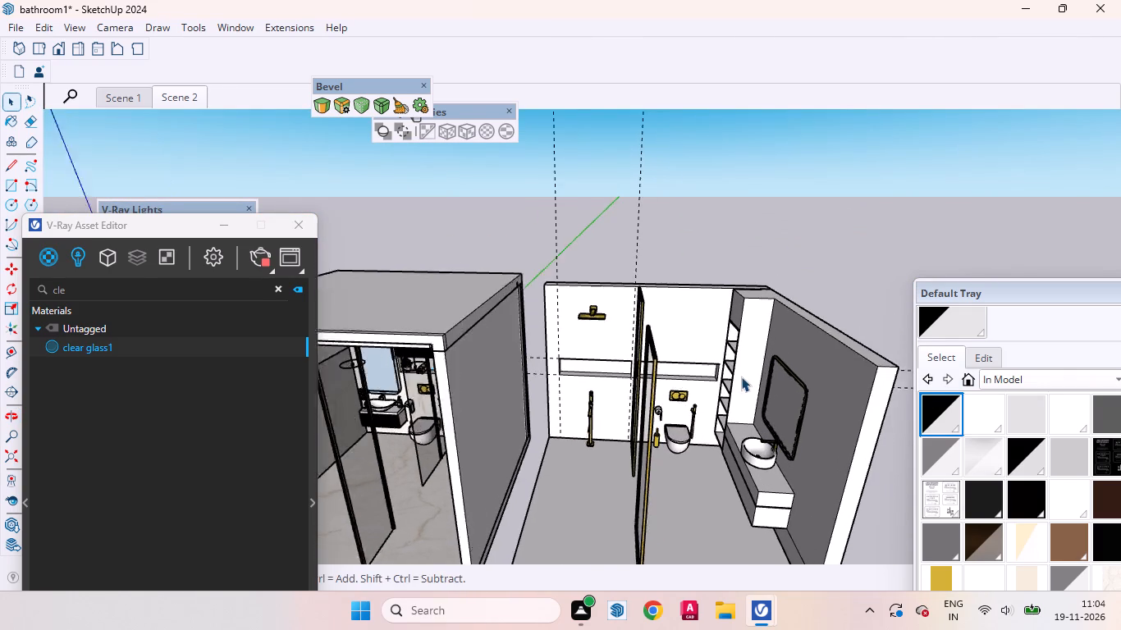
scroll(741, 377, up, 7)
scroll(716, 394, down, 3)
scroll(779, 530, up, 6)
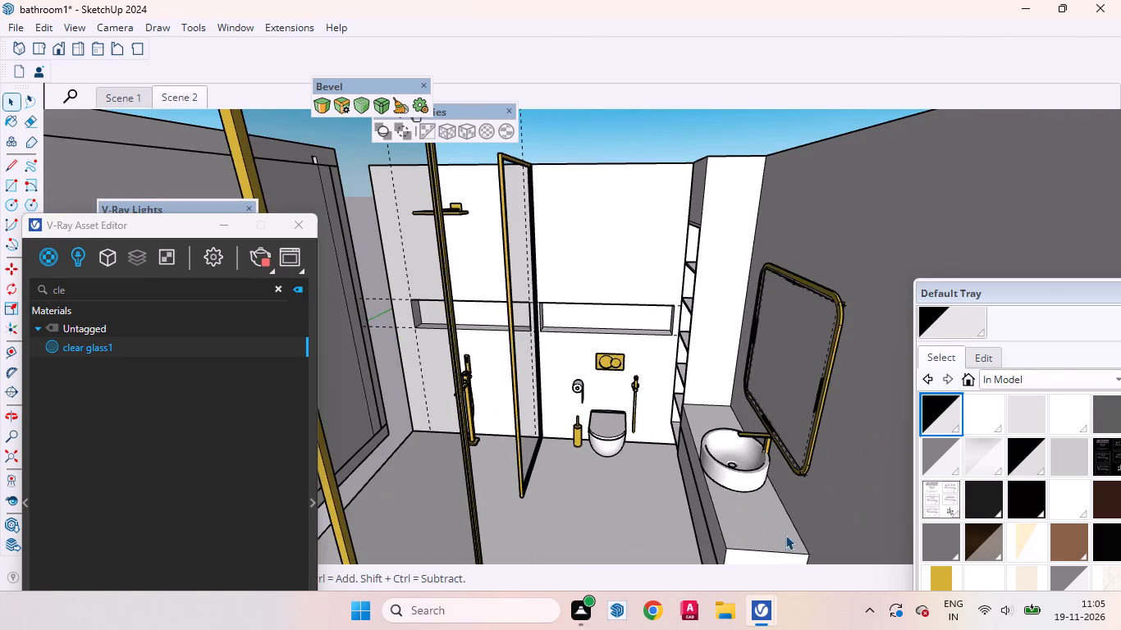
Inspect the new bathroom's toilet fittings, washbasin, vanity and gold mirror frame up close and from farther back.
scroll(785, 535, up, 20)
middle_drag(643, 431, 590, 439)
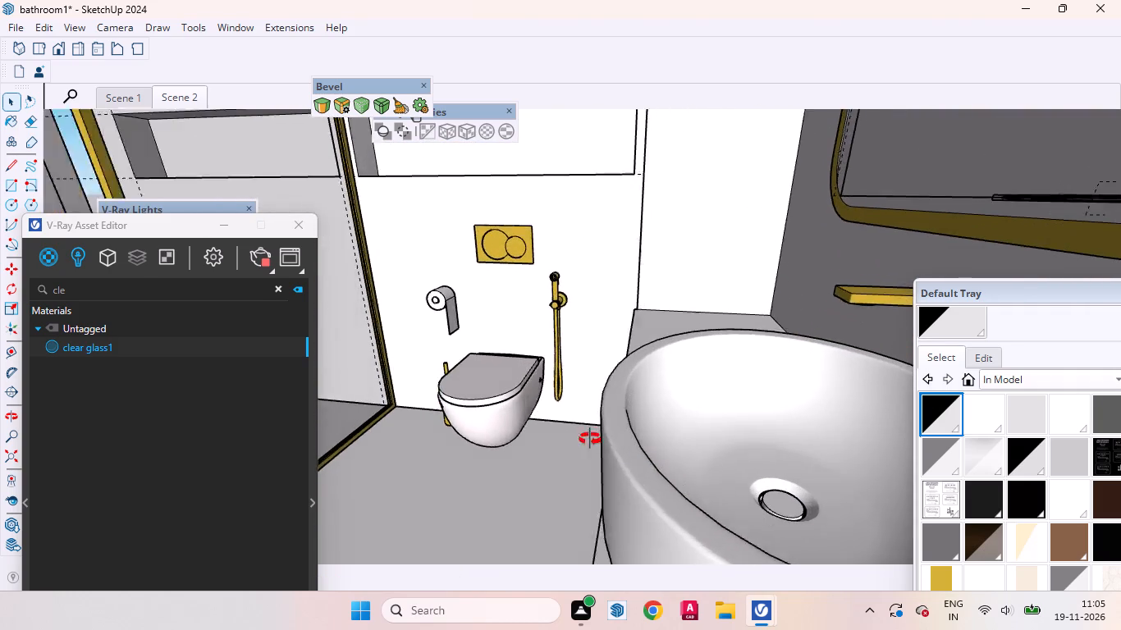
middle_drag(590, 439, 794, 350)
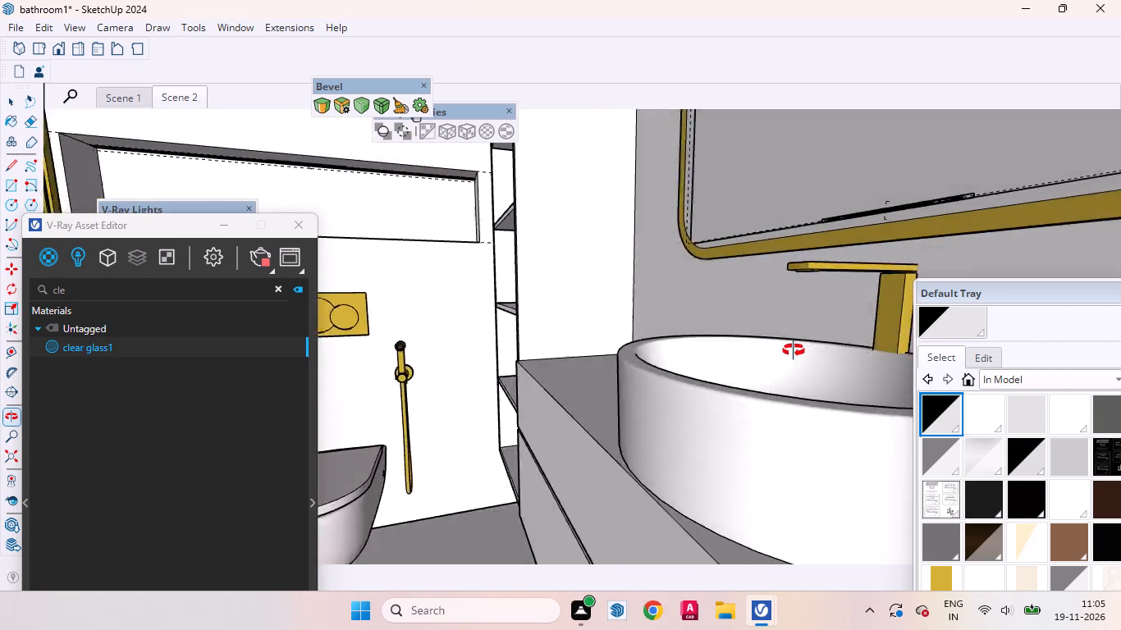
middle_drag(794, 350, 811, 460)
scroll(628, 456, down, 3)
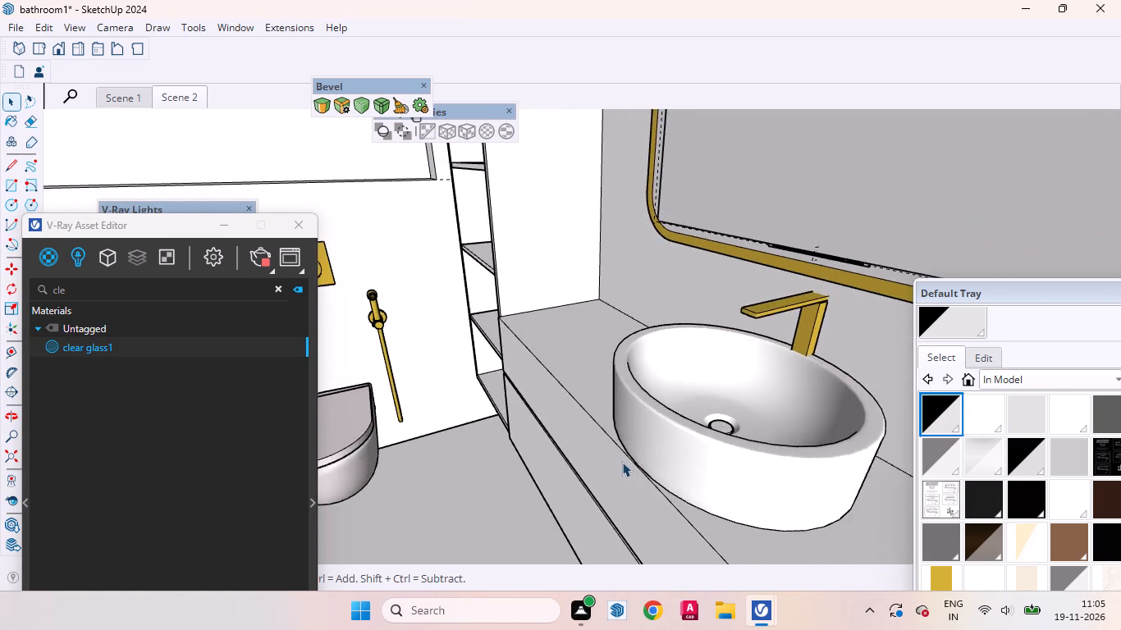
scroll(622, 462, down, 13)
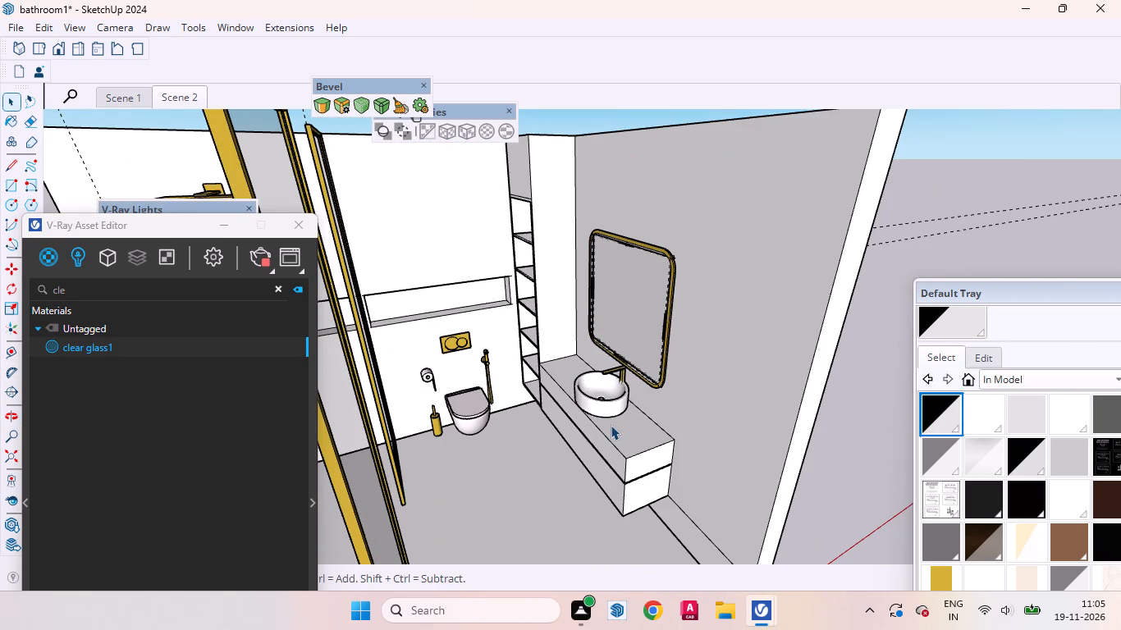
scroll(703, 387, up, 9)
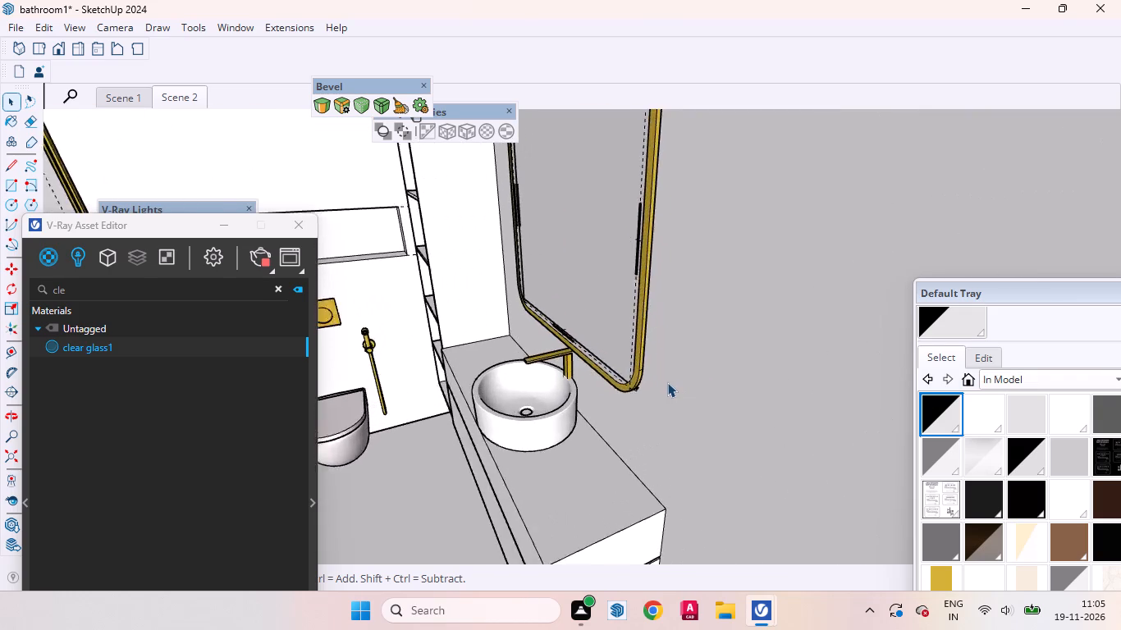
scroll(667, 382, up, 16)
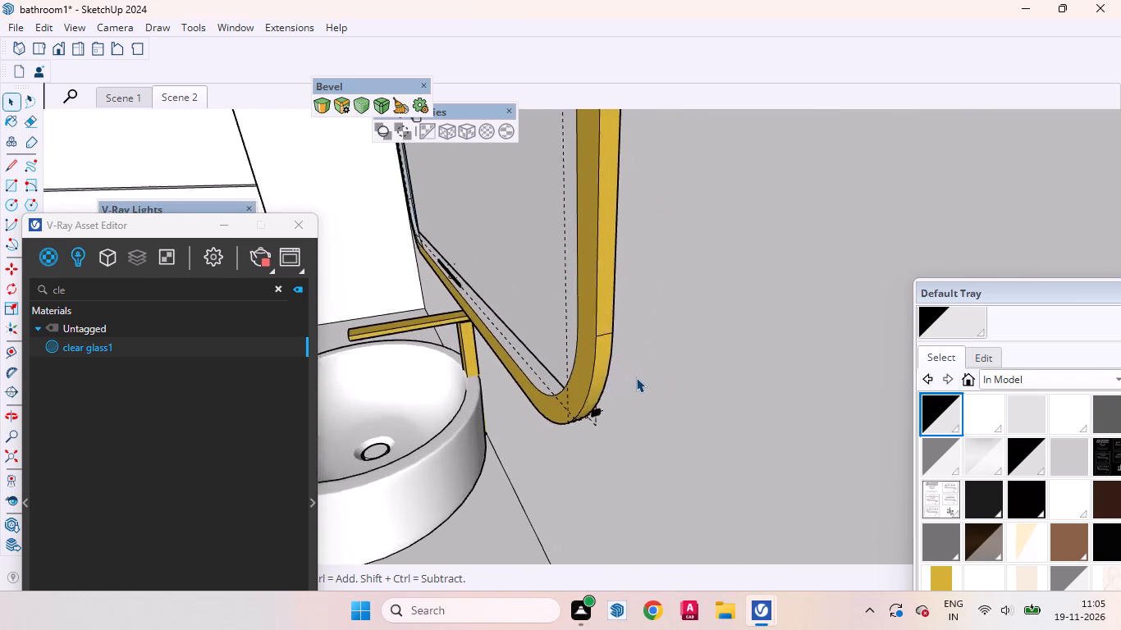
scroll(636, 377, up, 8)
middle_drag(600, 418, 521, 321)
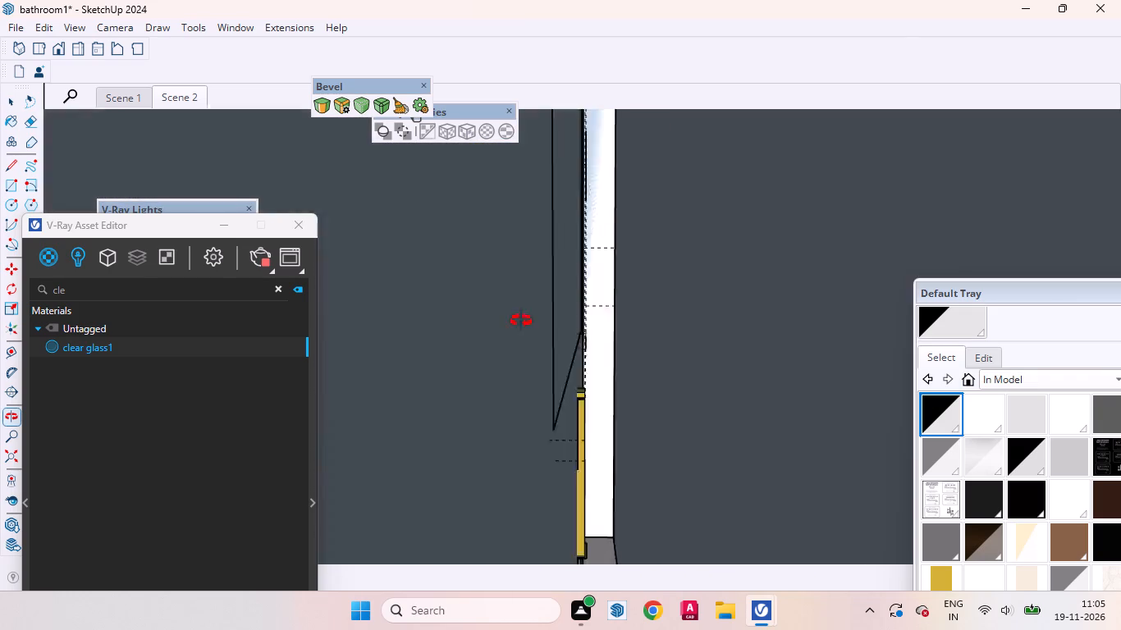
middle_drag(521, 321, 772, 351)
scroll(727, 369, down, 8)
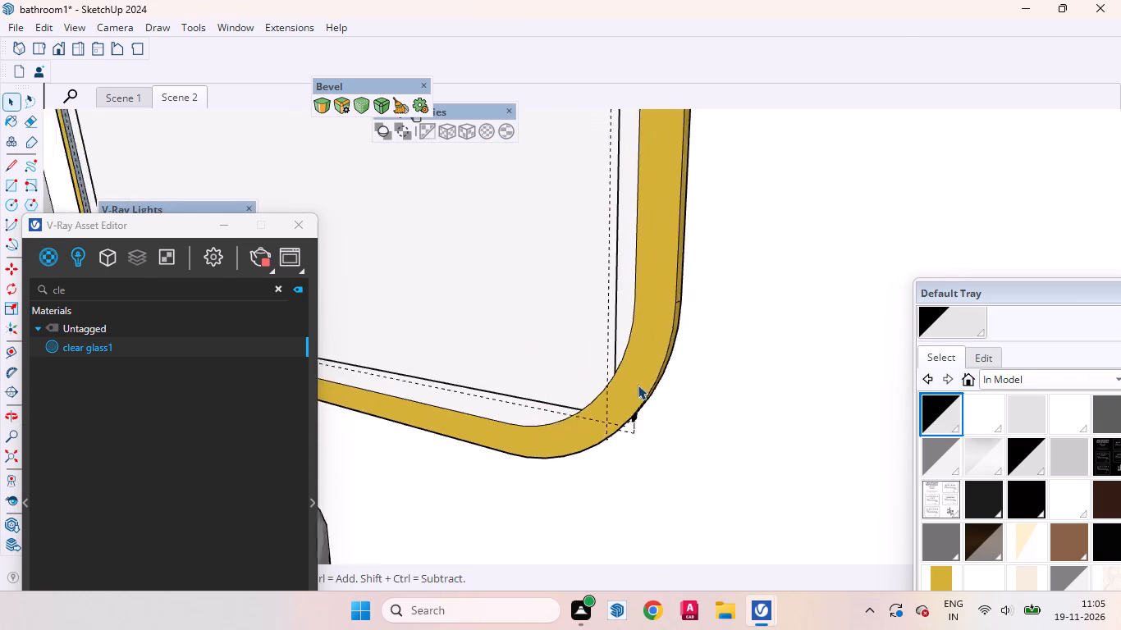
scroll(638, 385, down, 20)
scroll(638, 385, down, 2)
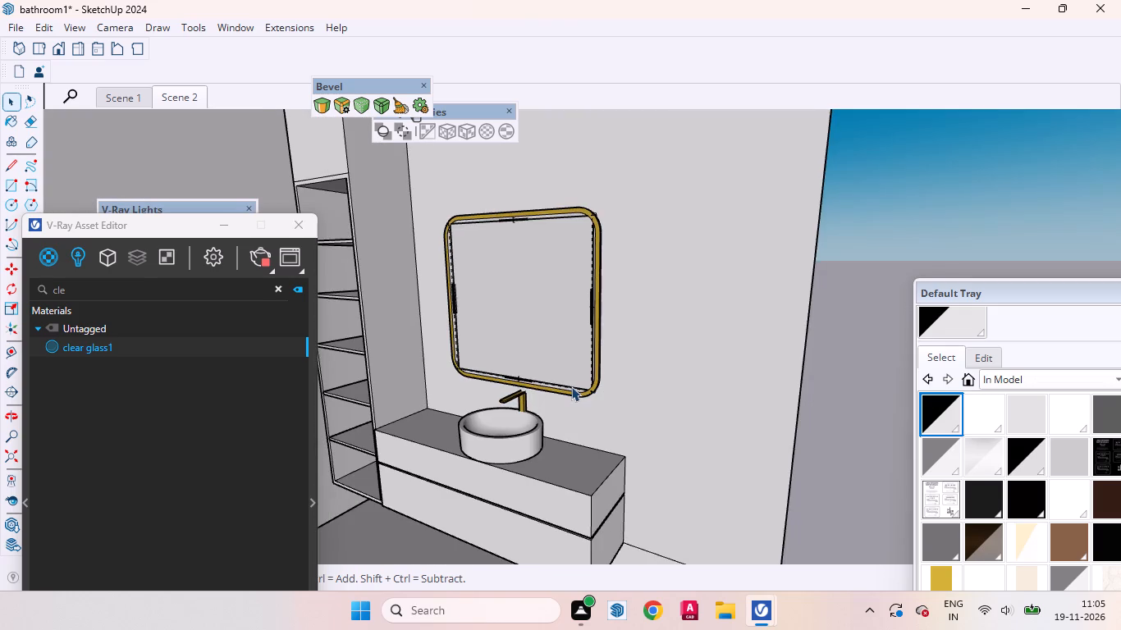
scroll(571, 386, down, 9)
scroll(628, 361, down, 12)
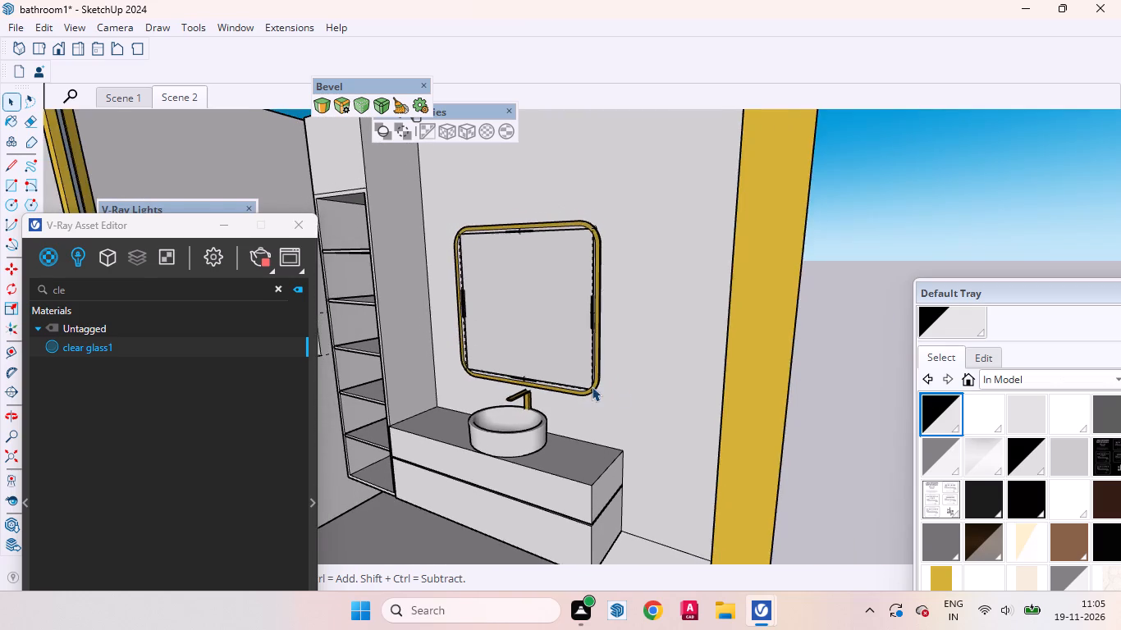
scroll(592, 386, down, 20)
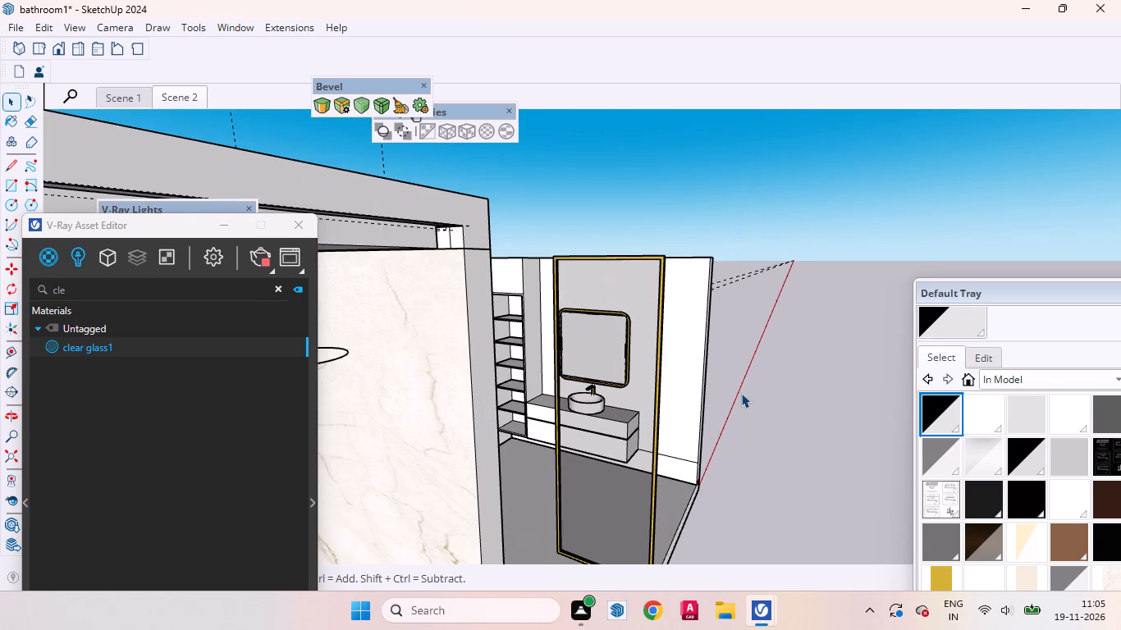
Move the V-Ray Lights toolbar clear of the V-Ray Asset Editor.
middle_drag(645, 441, 519, 451)
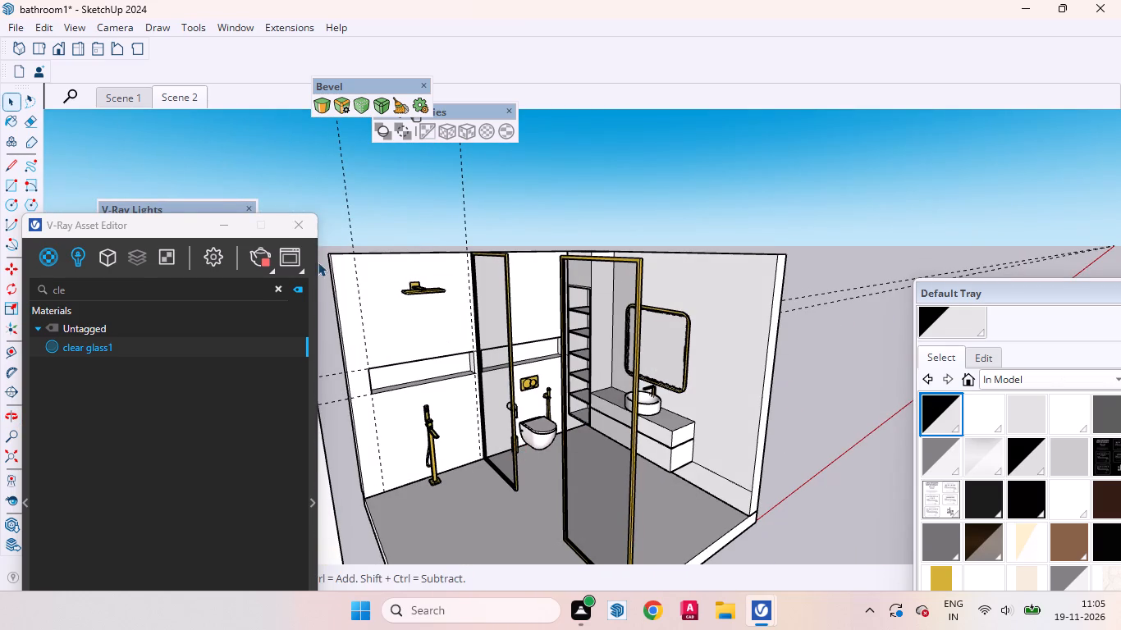
drag(190, 206, 196, 192)
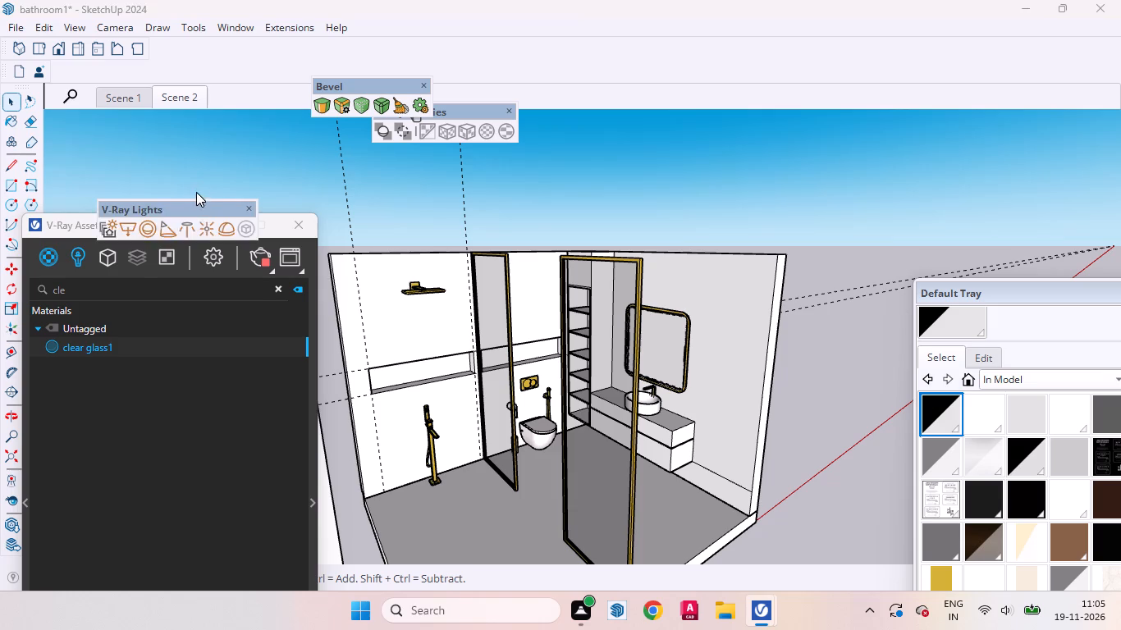
drag(196, 192, 207, 141)
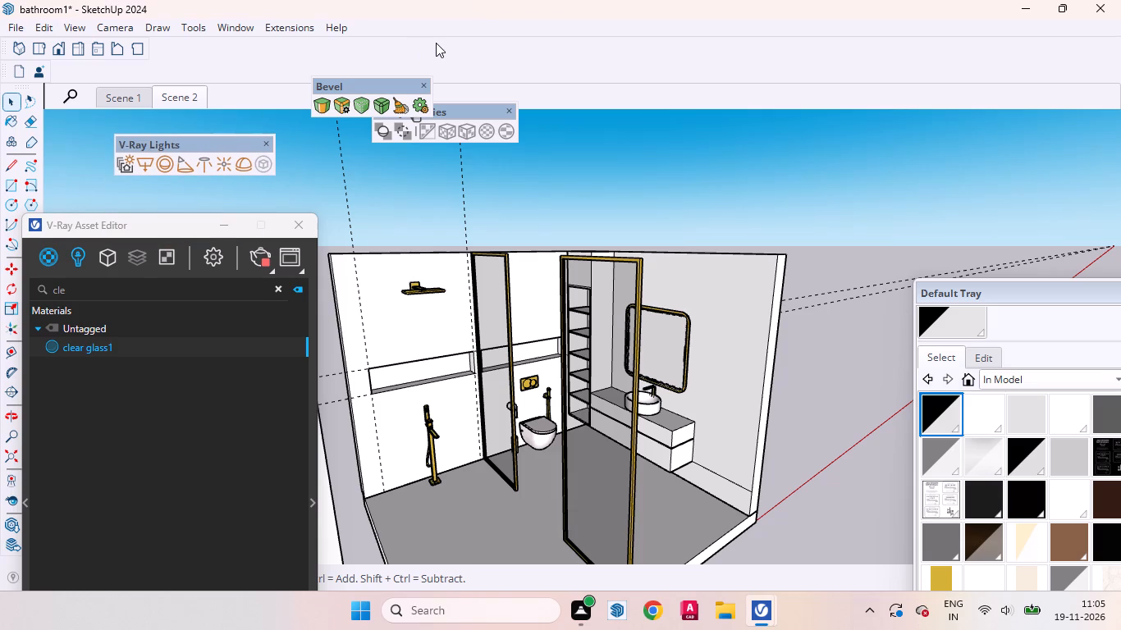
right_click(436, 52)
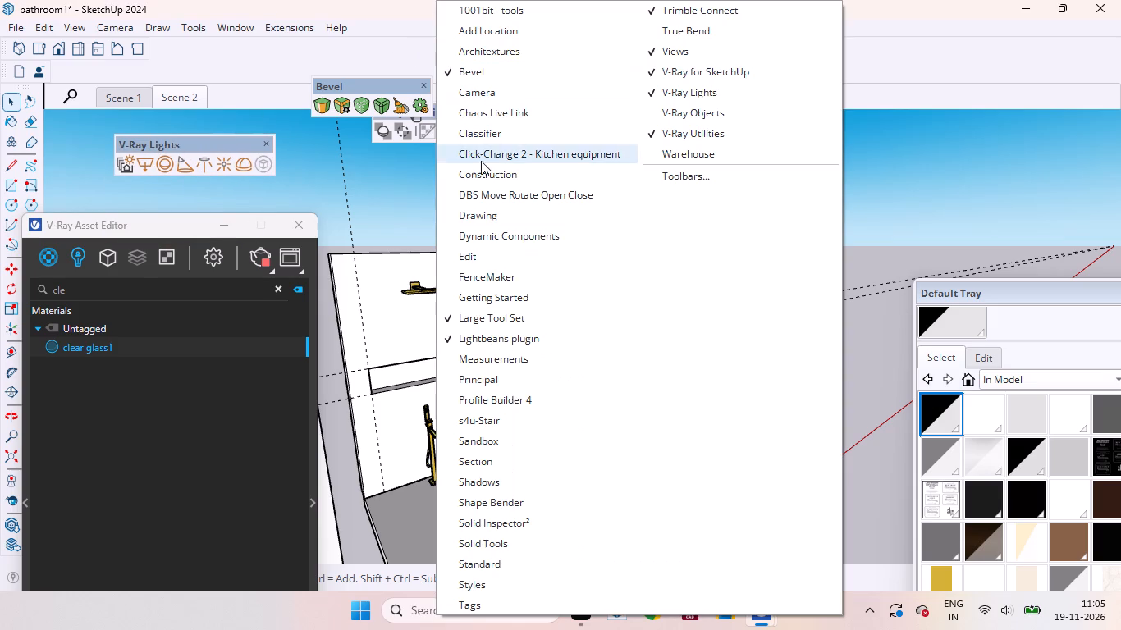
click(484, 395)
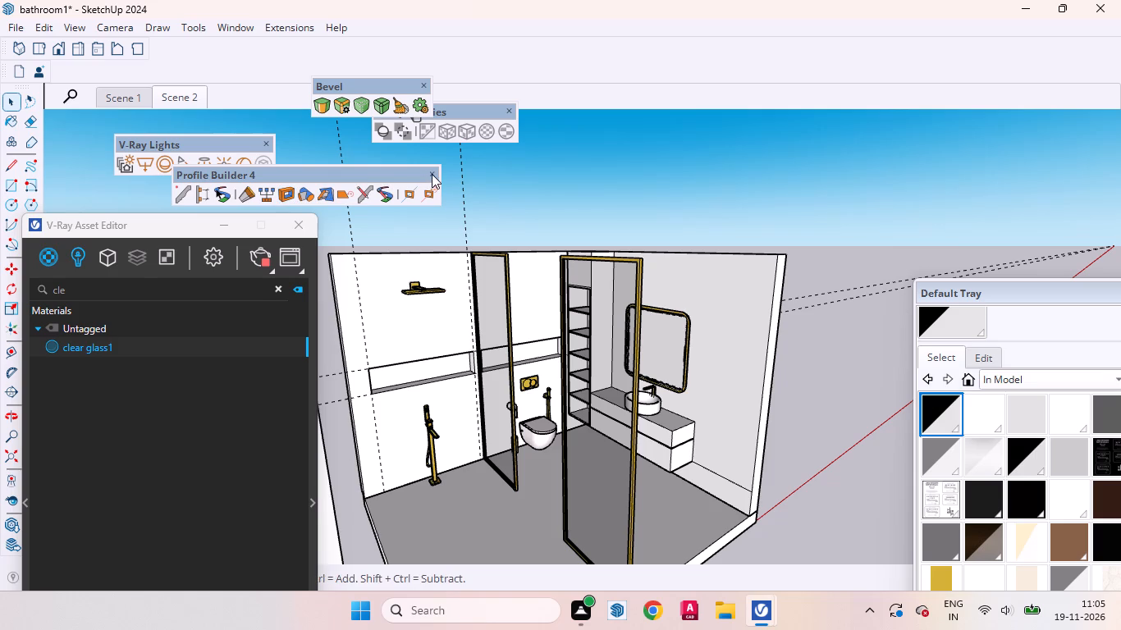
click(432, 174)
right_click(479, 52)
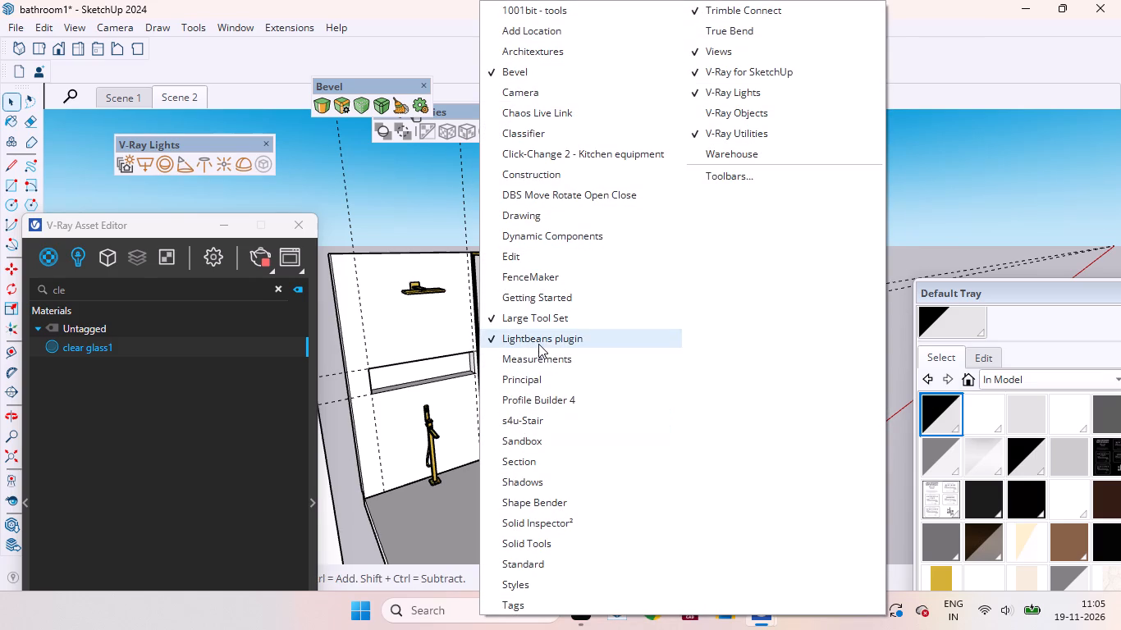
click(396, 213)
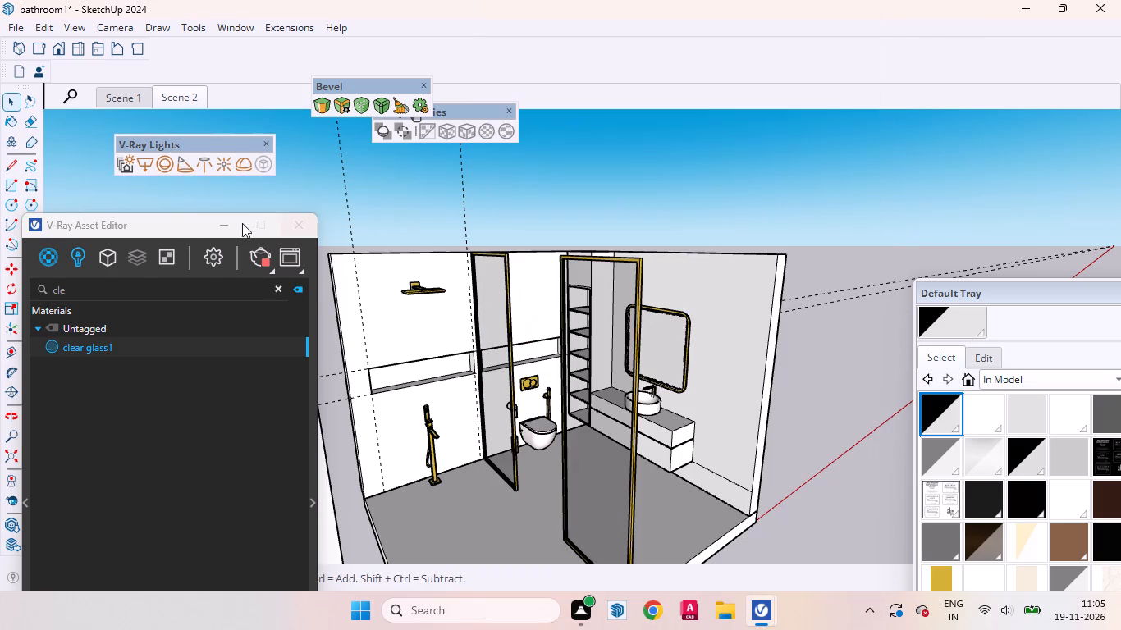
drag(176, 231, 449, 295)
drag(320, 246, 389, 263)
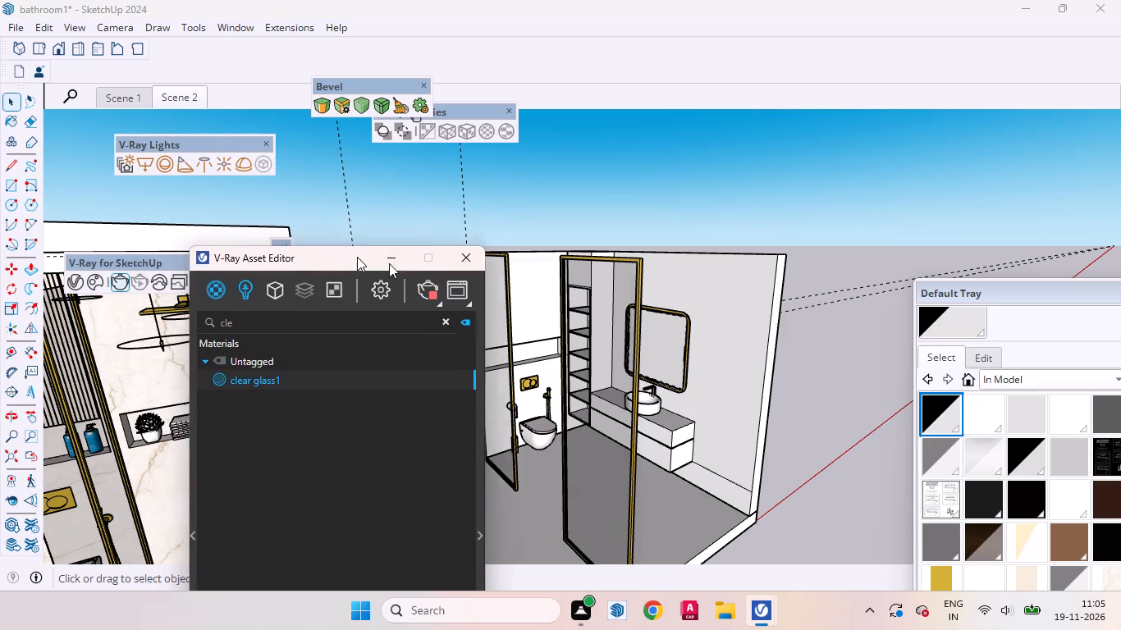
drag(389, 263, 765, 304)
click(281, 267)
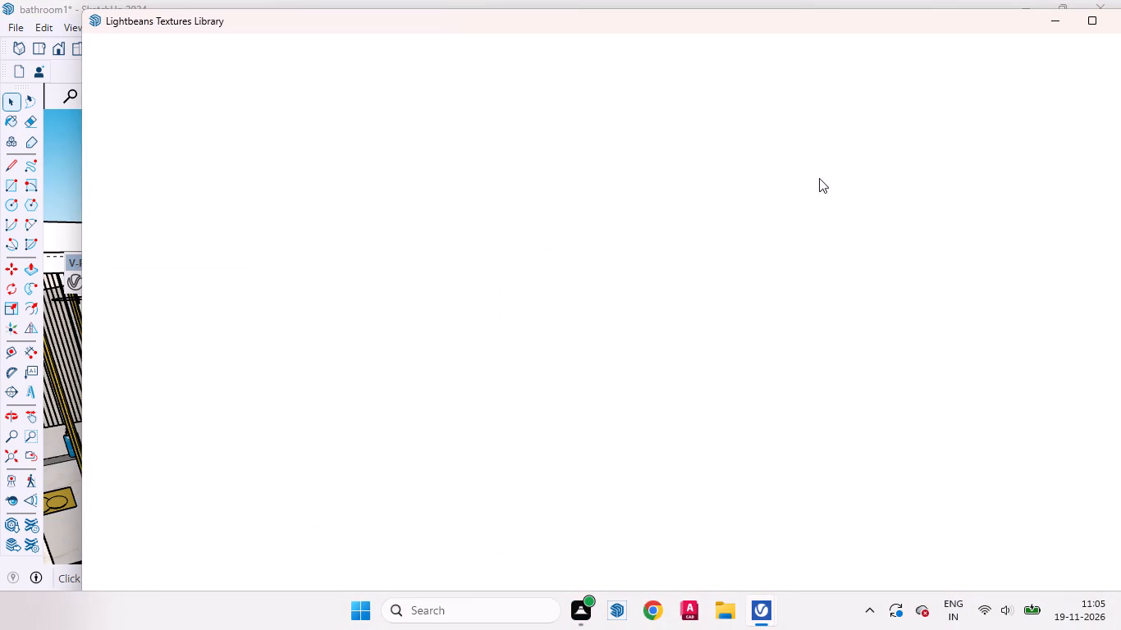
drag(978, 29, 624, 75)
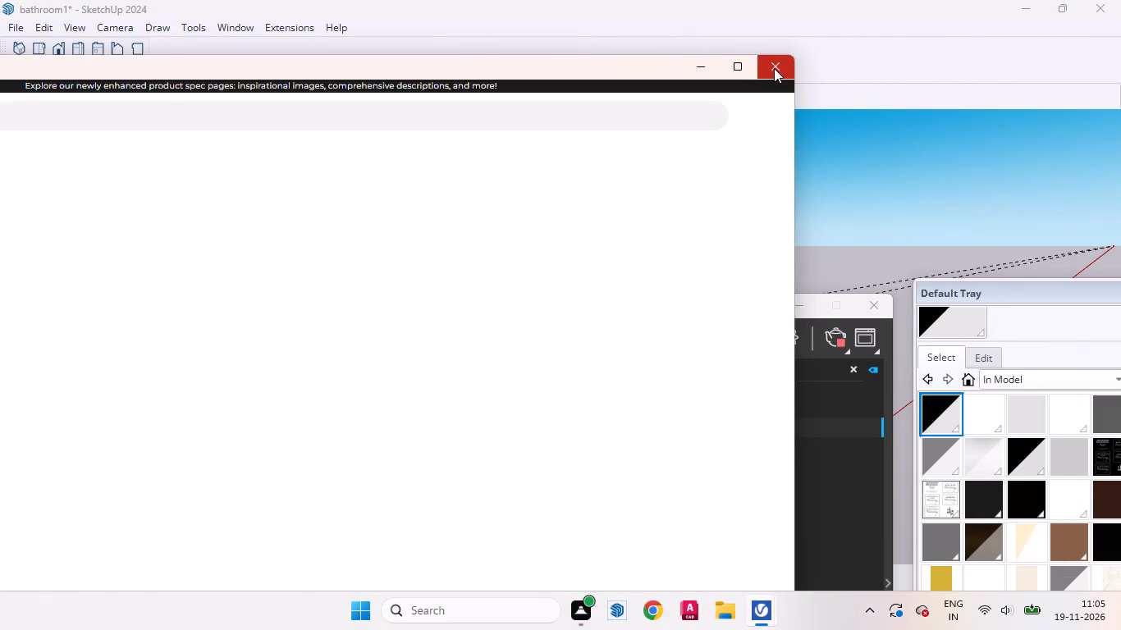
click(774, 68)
Minimise the V-Ray Asset Editor and bring the whole Default Tray into view over the model.
drag(751, 309, 263, 319)
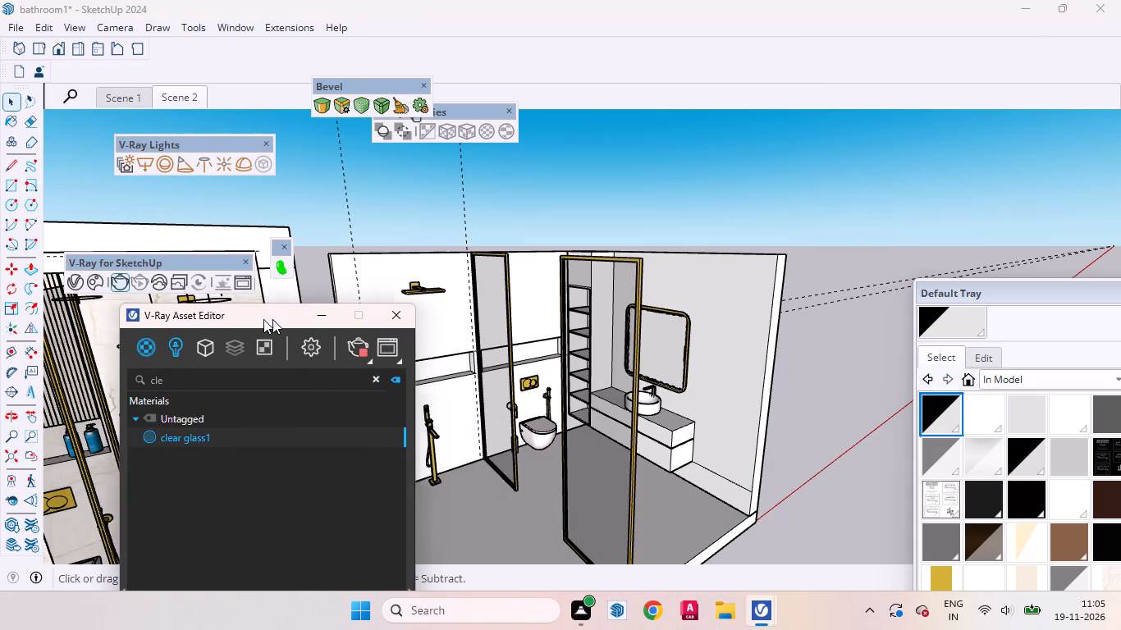
drag(263, 319, 194, 282)
click(244, 280)
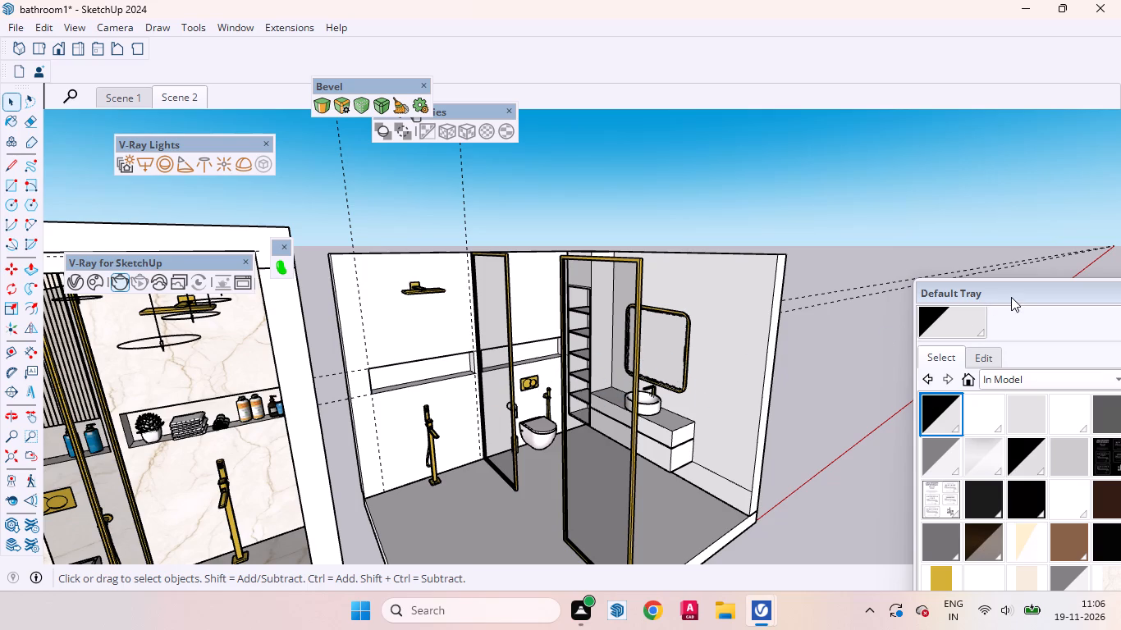
drag(1011, 297, 816, 181)
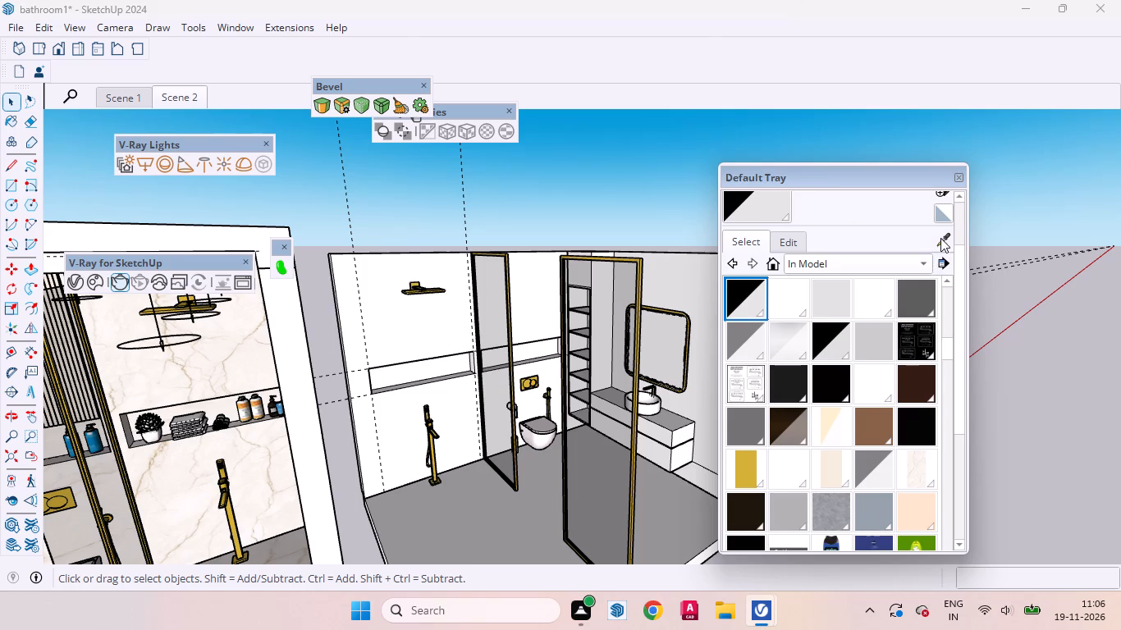
Create a new black material with 10 opacity, without a texture image.
scroll(940, 238, up, 1)
click(940, 236)
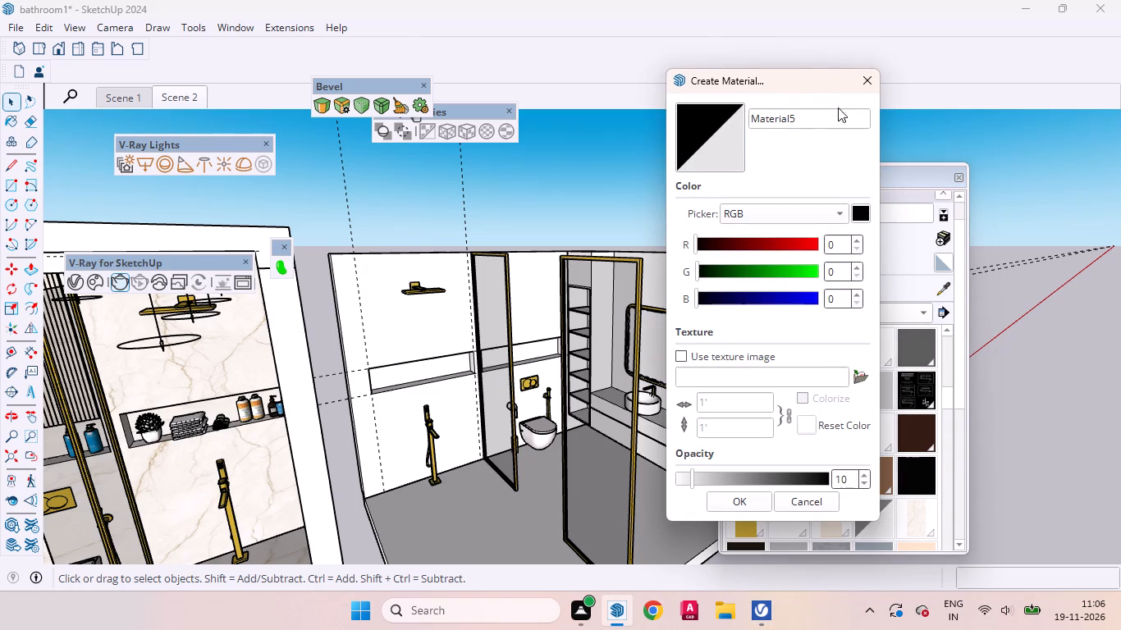
click(918, 351)
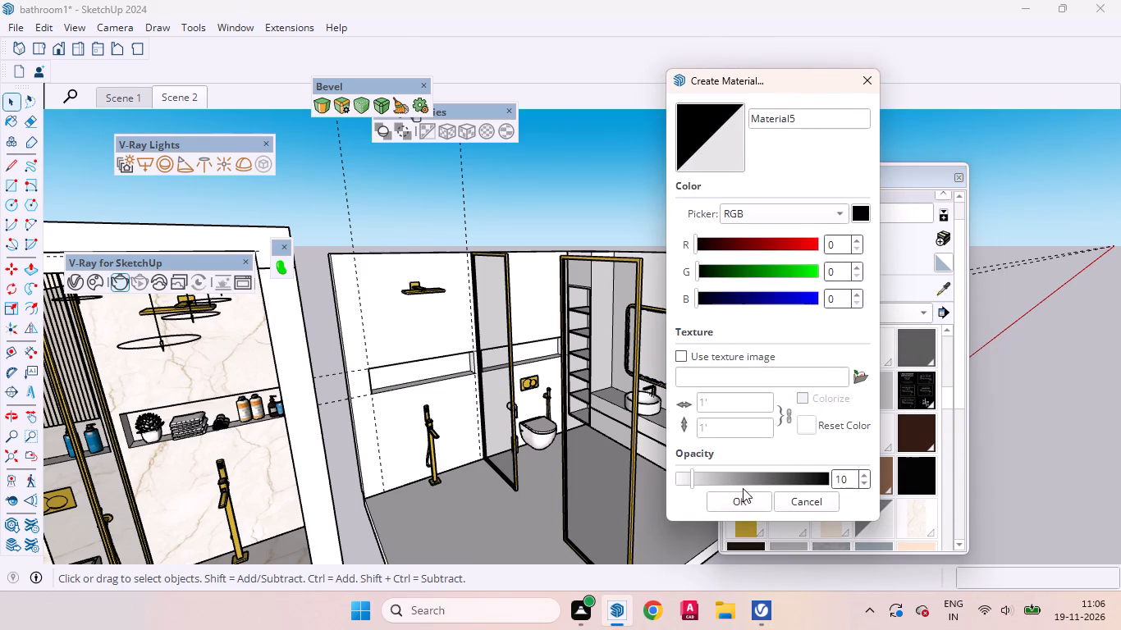
click(739, 500)
Start another new material from the brown swatch and open the image chooser for its texture.
click(871, 422)
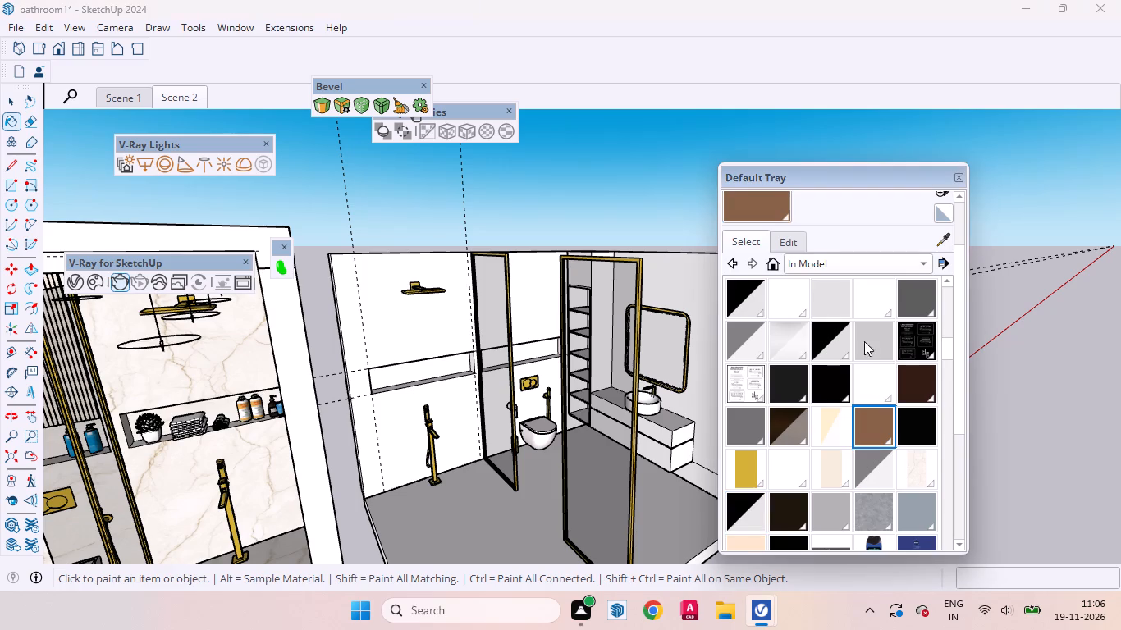
scroll(932, 212, up, 1)
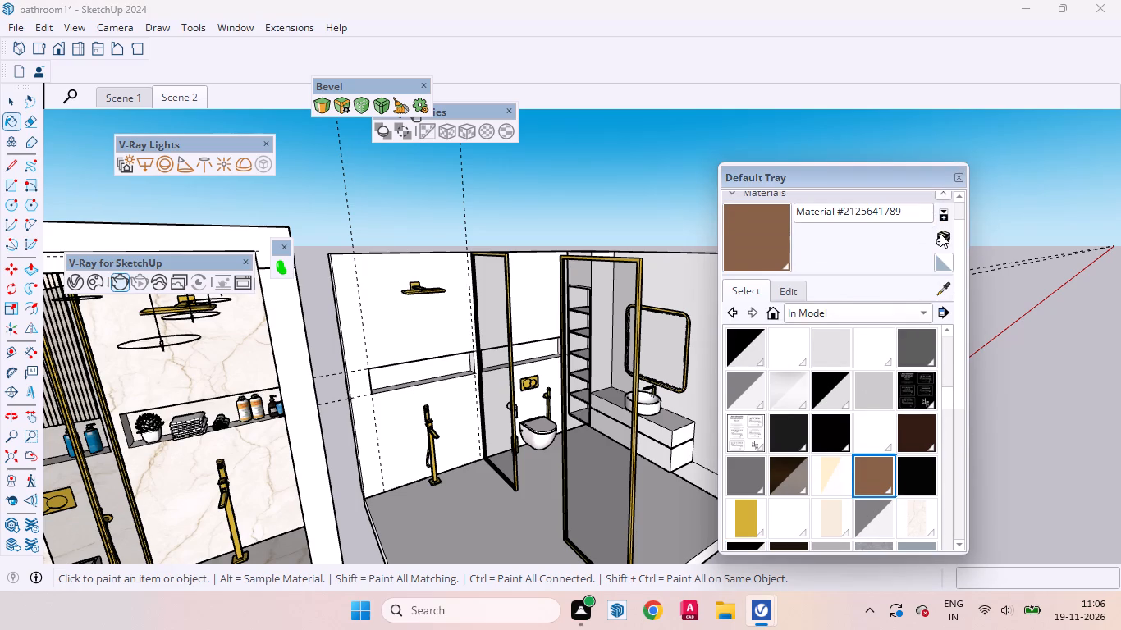
click(940, 233)
click(859, 381)
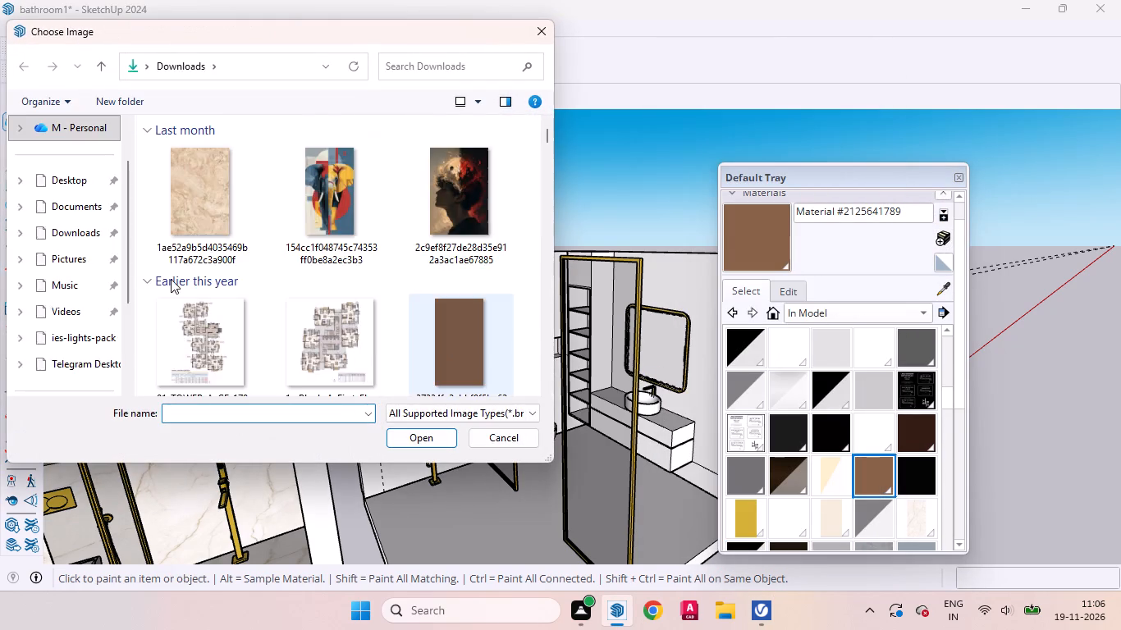
Look through the image files in the Downloads folder for a marble texture for the new material.
click(83, 232)
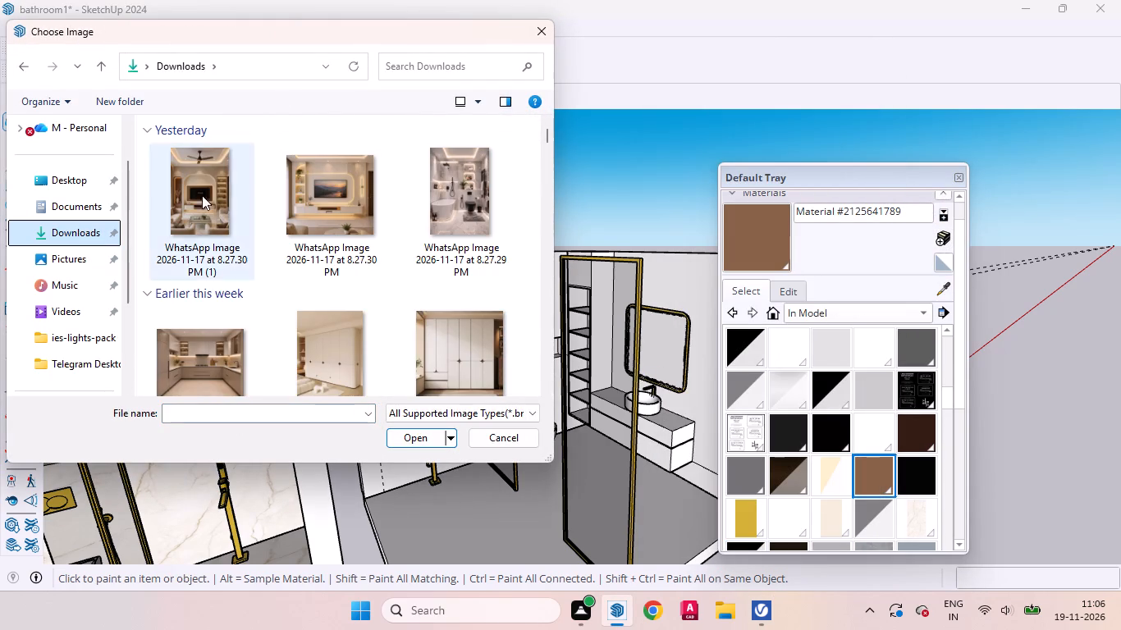
scroll(328, 262, down, 5)
scroll(260, 300, down, 4)
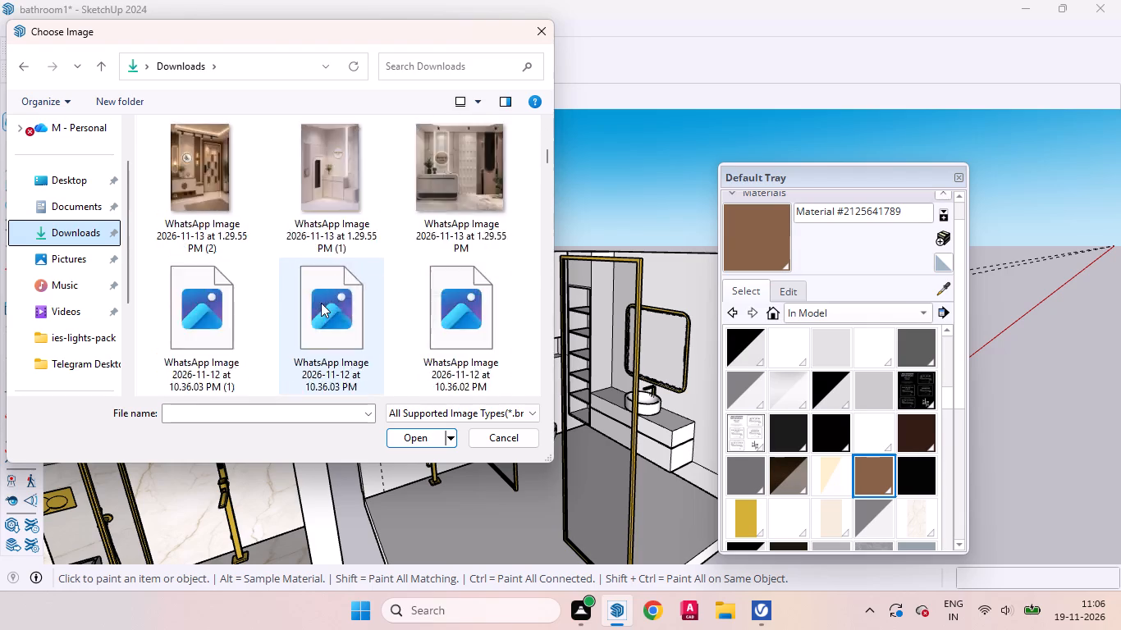
scroll(321, 304, down, 6)
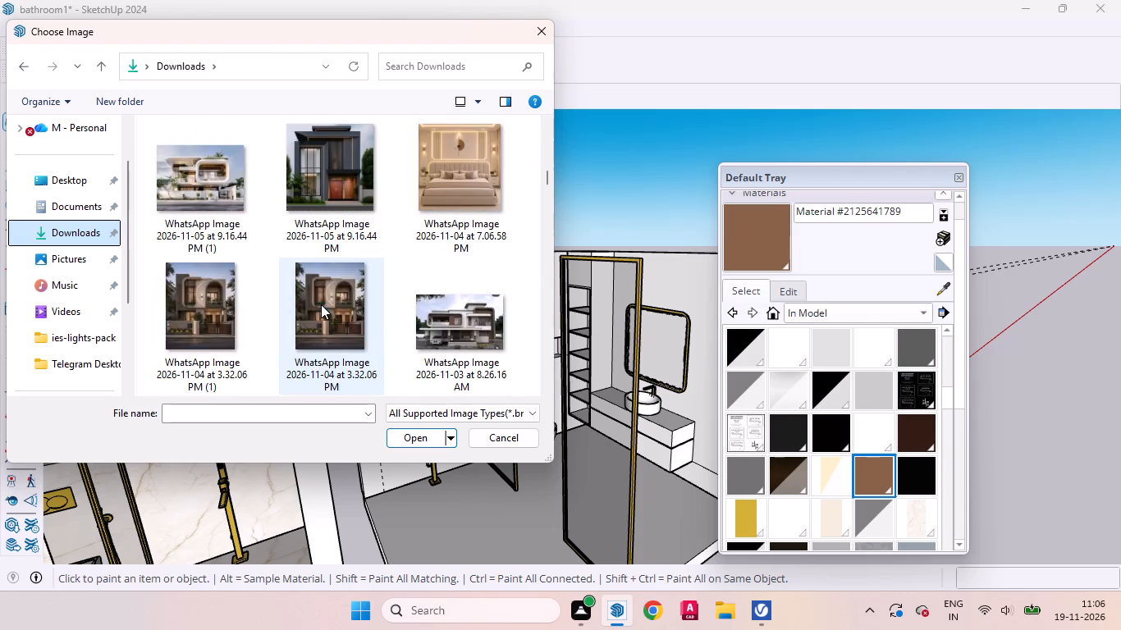
scroll(321, 304, down, 8)
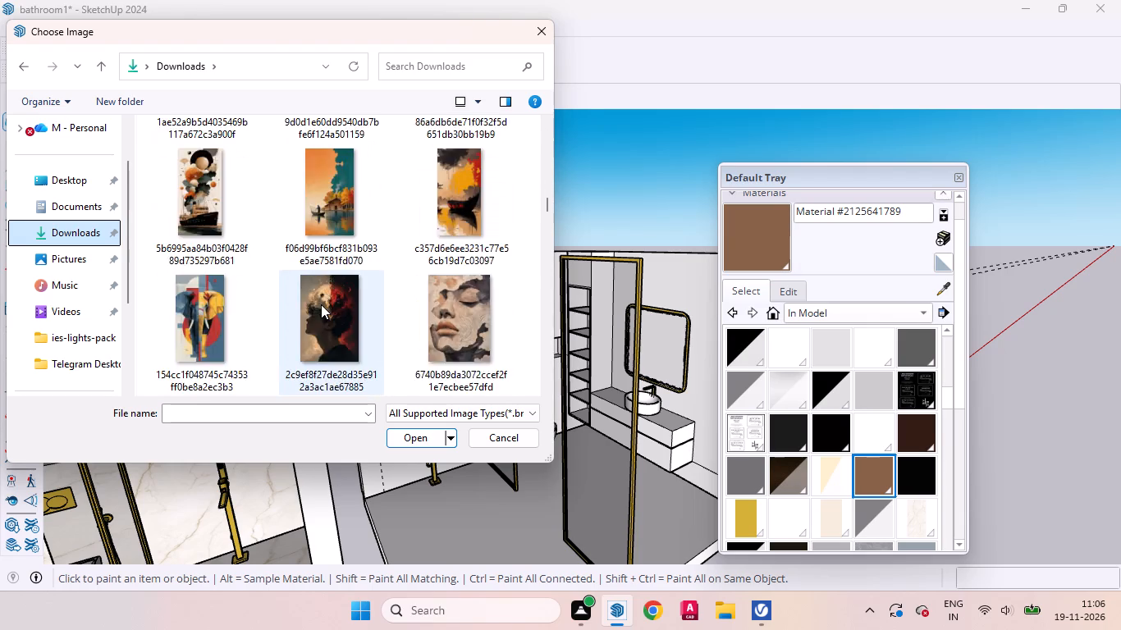
scroll(321, 304, down, 5)
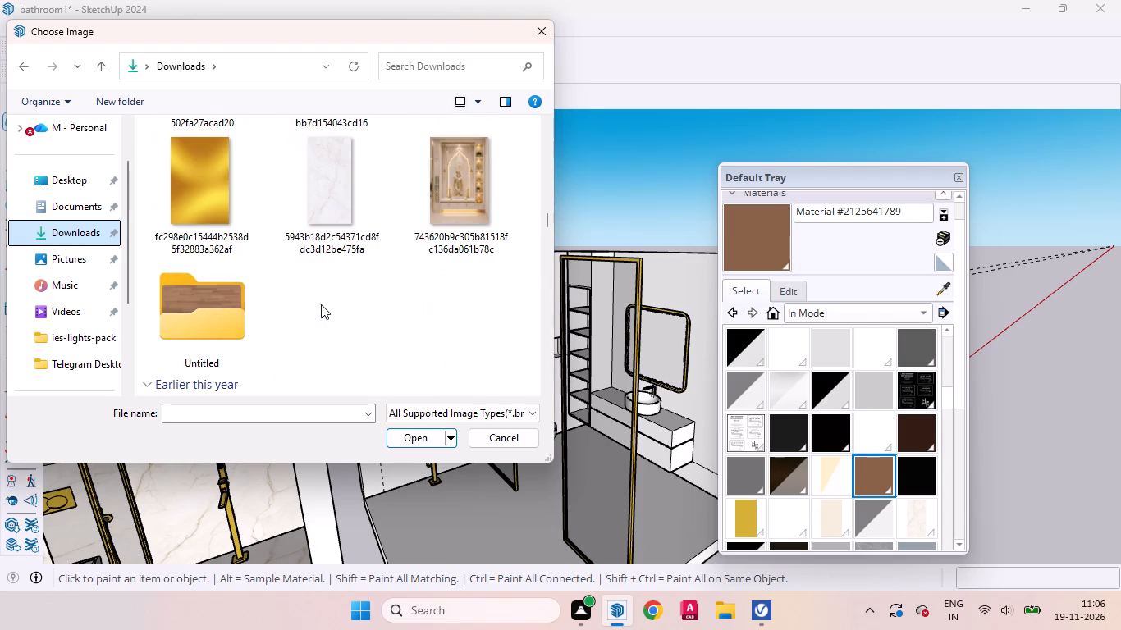
scroll(321, 304, down, 2)
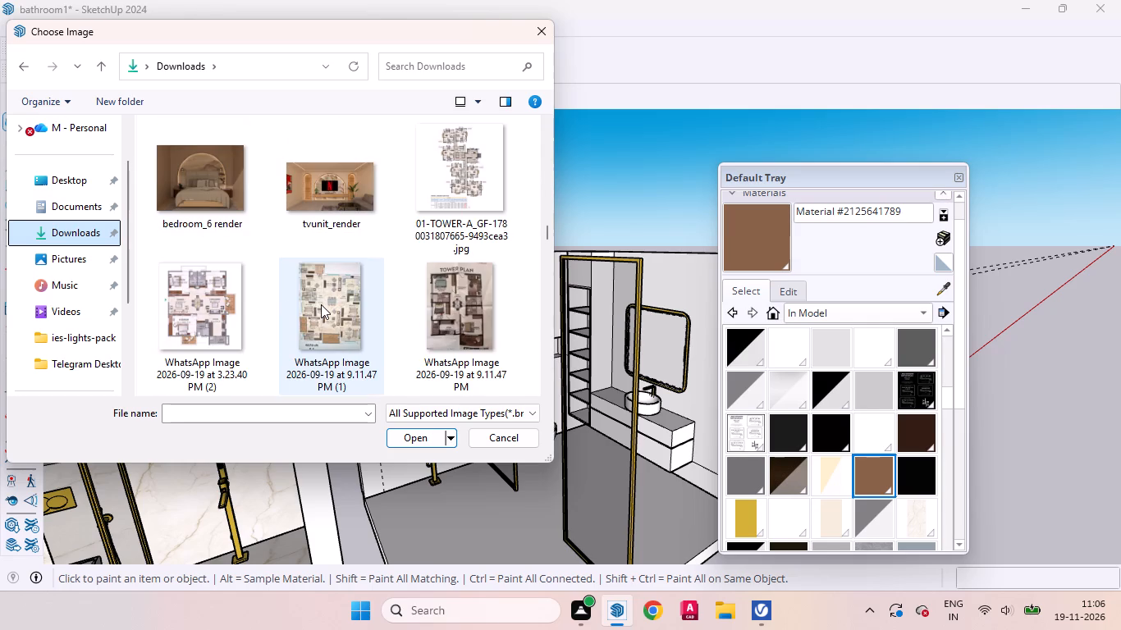
scroll(321, 304, down, 3)
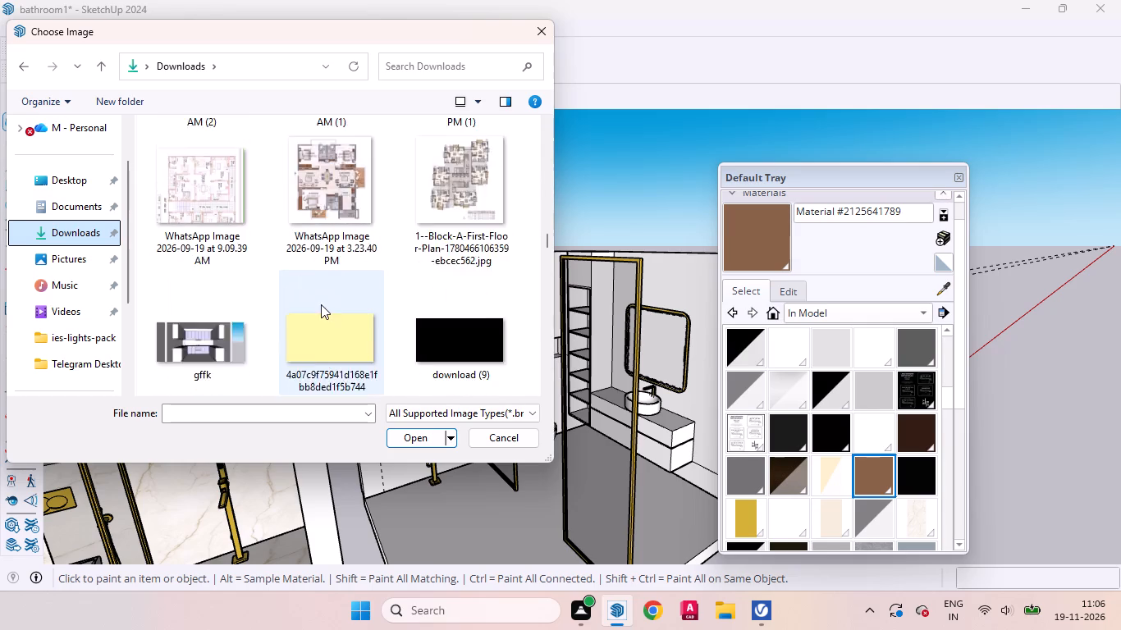
scroll(321, 304, down, 5)
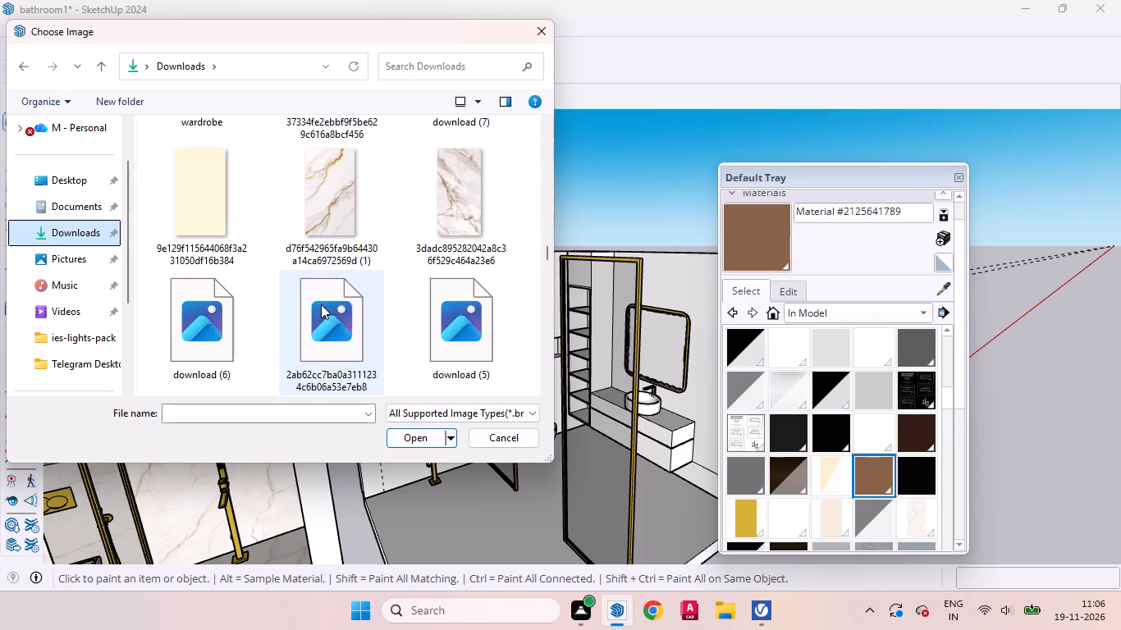
scroll(321, 304, down, 1)
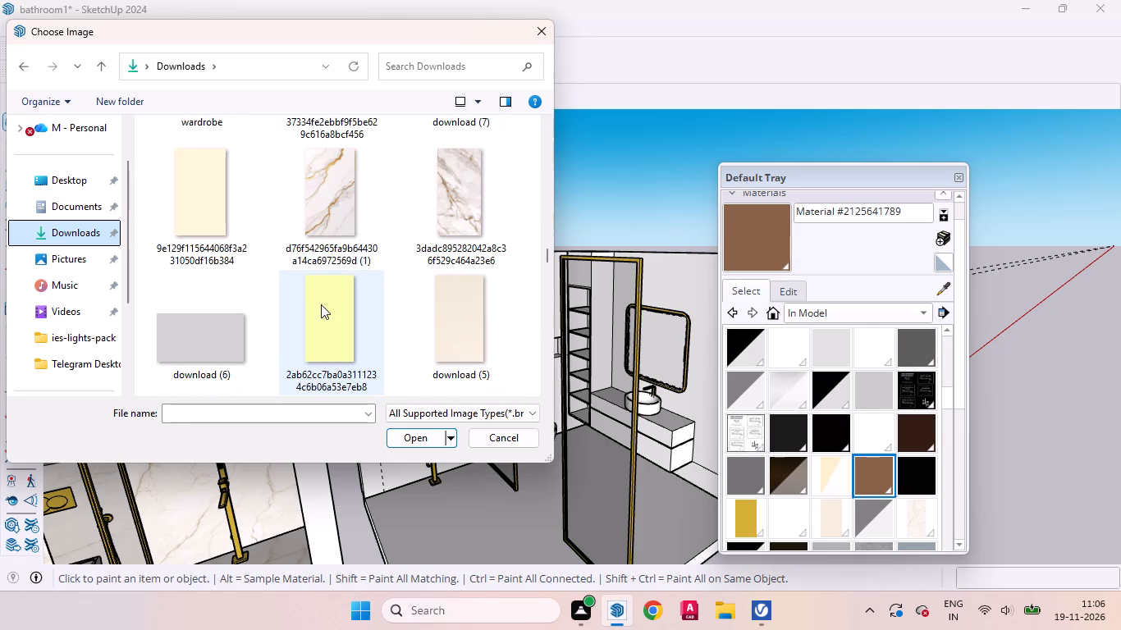
scroll(321, 304, down, 3)
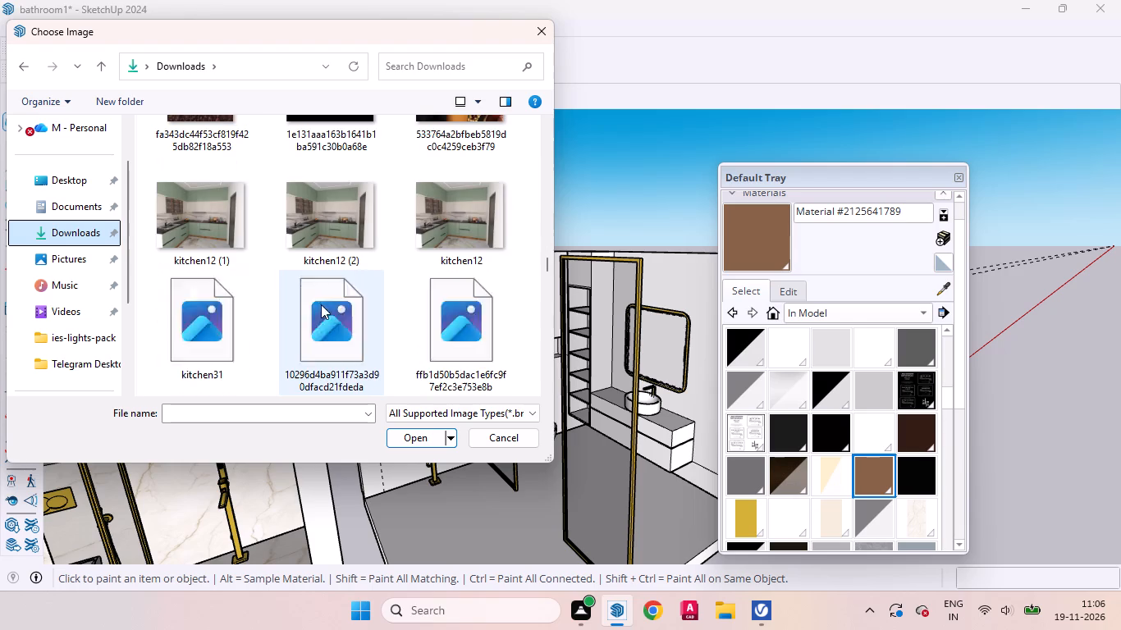
scroll(321, 304, down, 2)
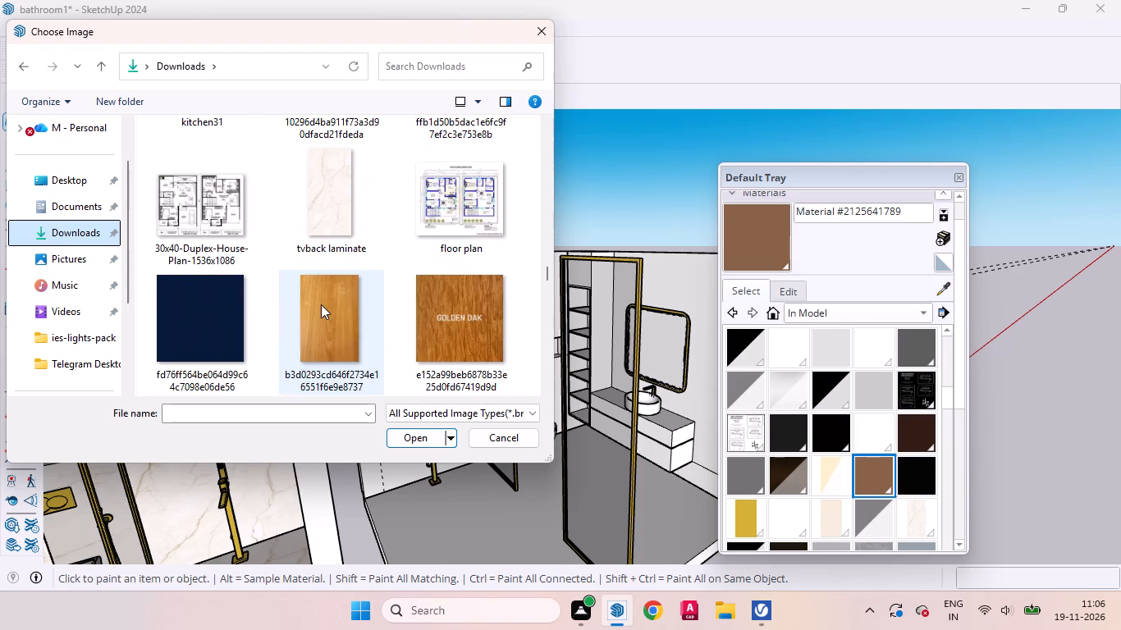
scroll(321, 304, down, 4)
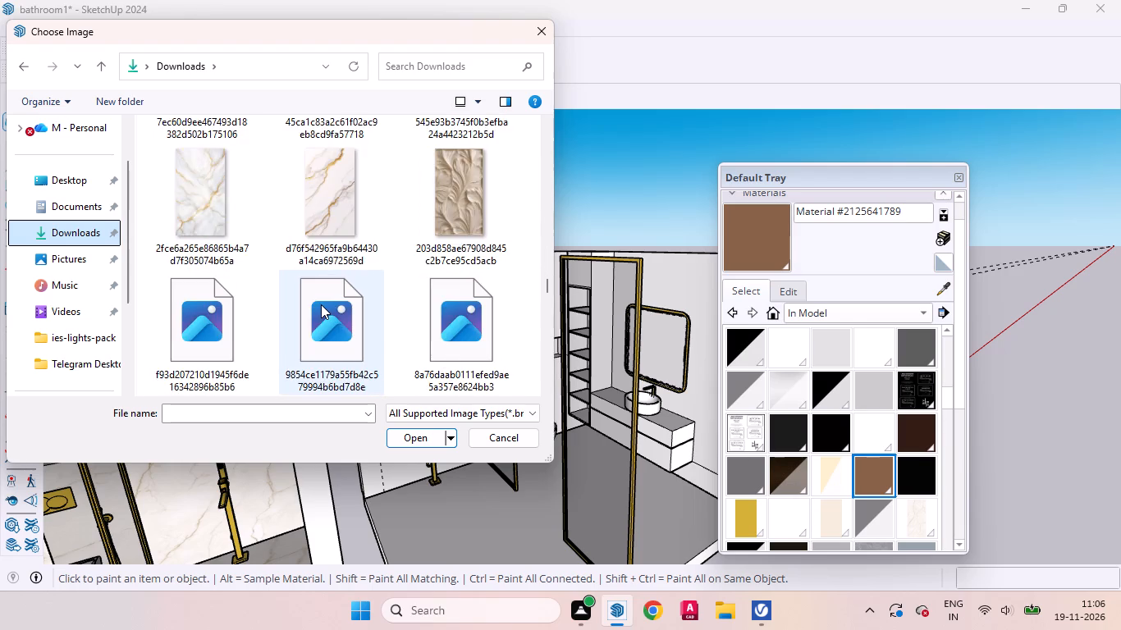
scroll(321, 304, down, 4)
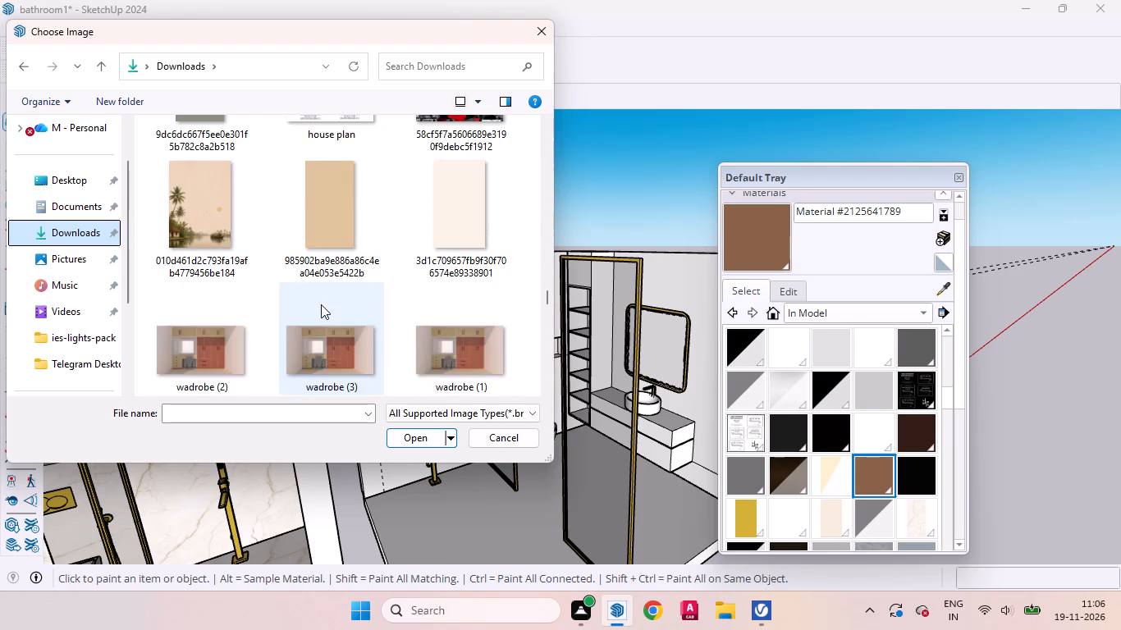
scroll(321, 304, down, 10)
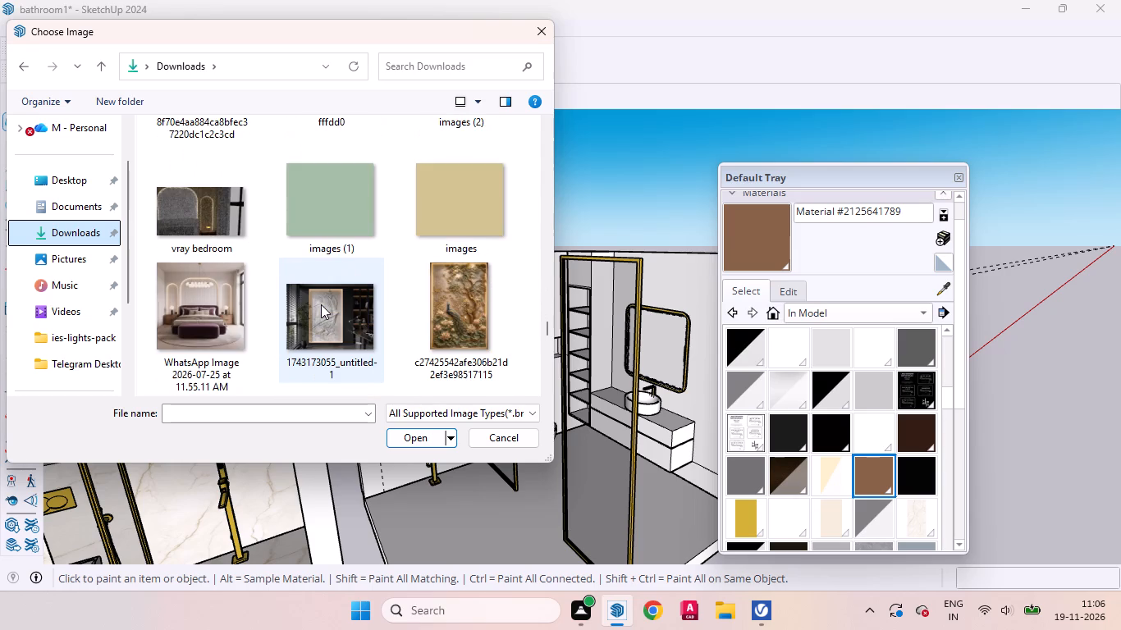
scroll(321, 304, up, 1)
scroll(320, 326, down, 1)
scroll(391, 275, down, 2)
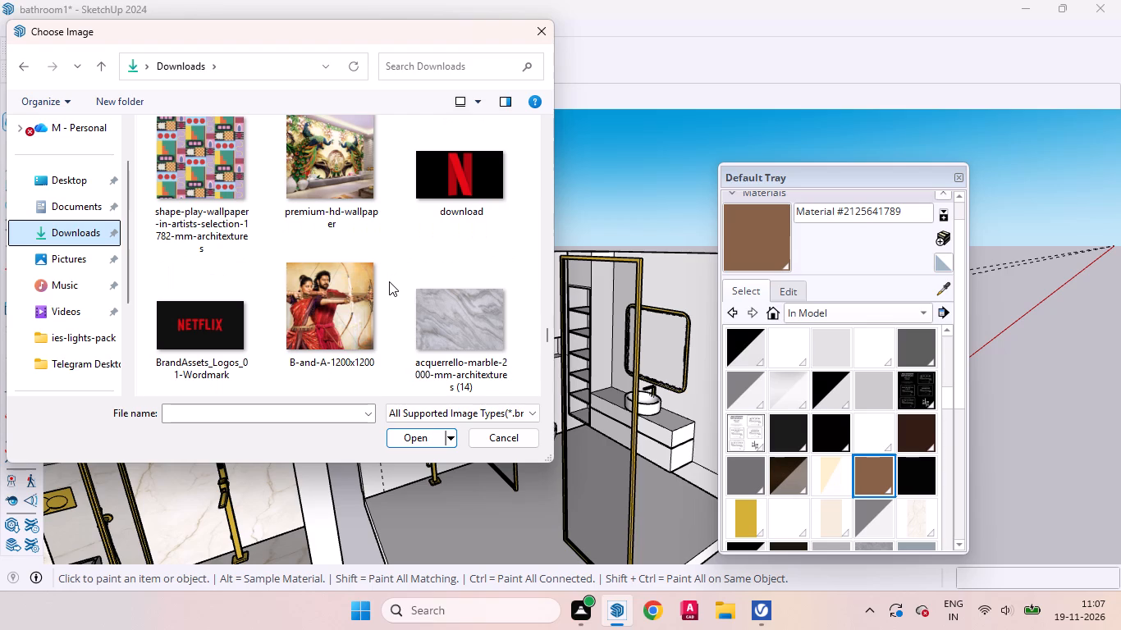
scroll(390, 281, up, 1)
scroll(390, 281, down, 3)
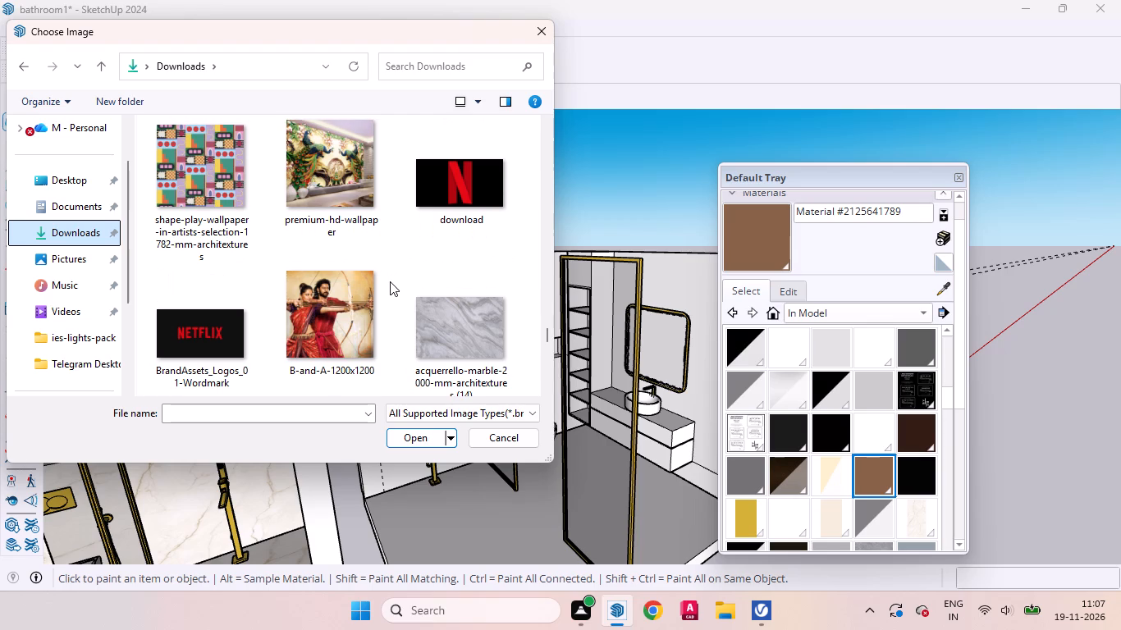
scroll(414, 247, down, 6)
scroll(402, 289, up, 1)
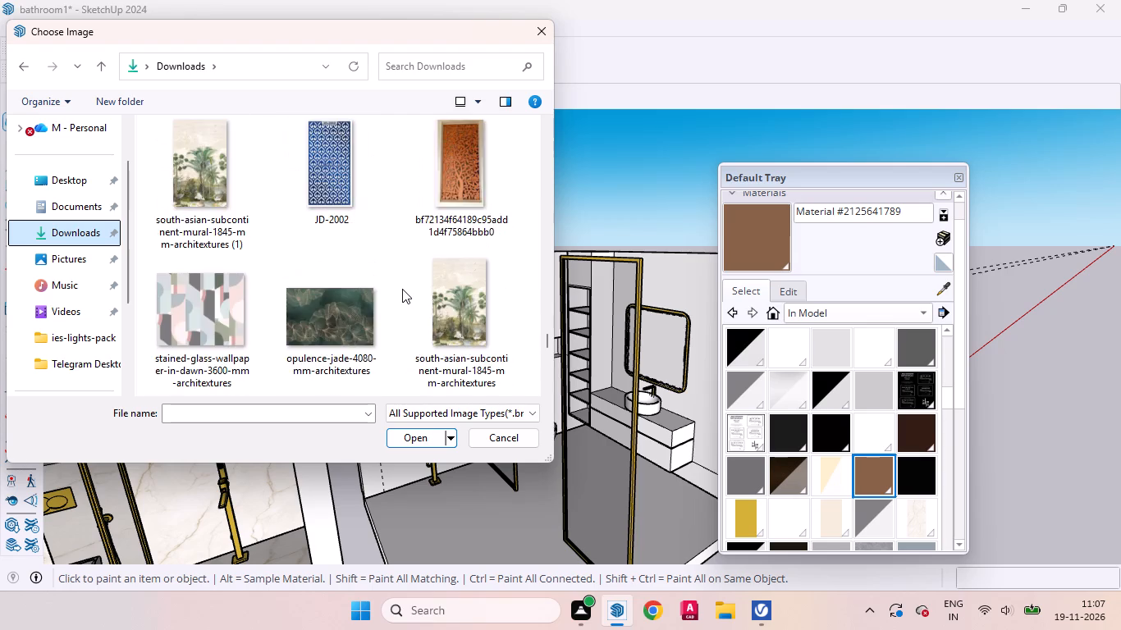
scroll(402, 289, up, 4)
scroll(402, 289, down, 3)
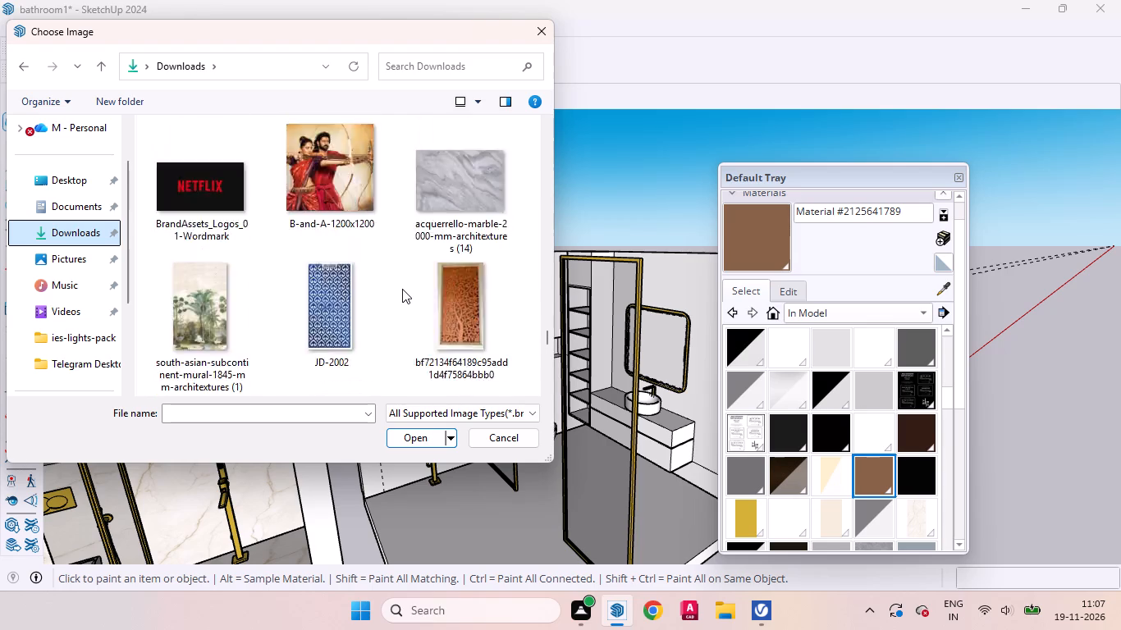
scroll(402, 289, down, 8)
scroll(402, 289, up, 1)
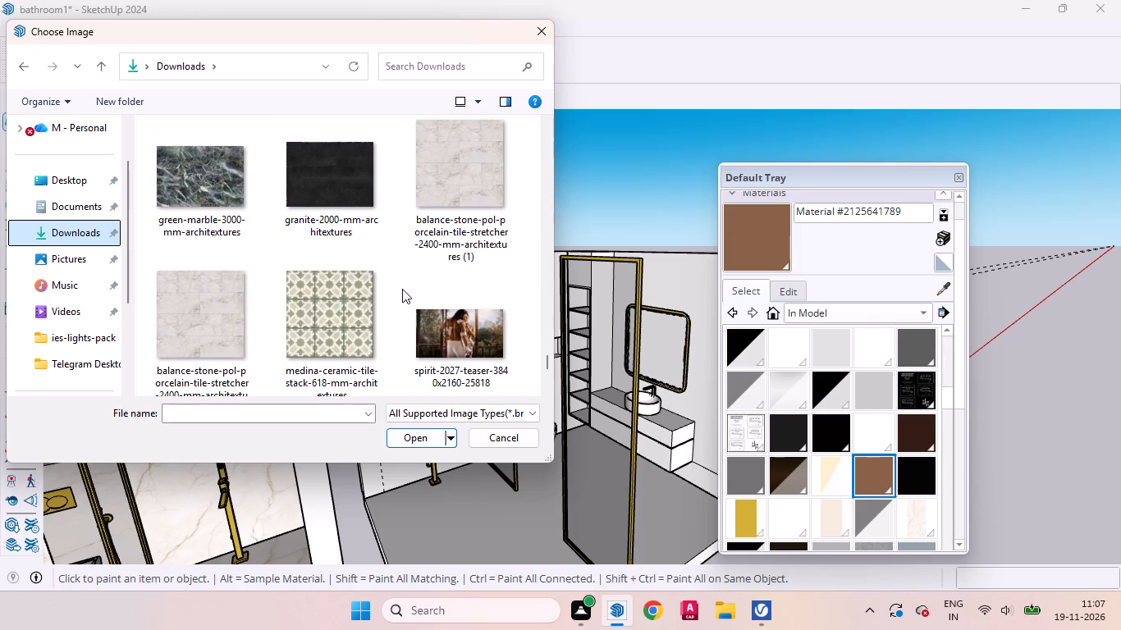
scroll(402, 289, up, 2)
scroll(394, 288, down, 1)
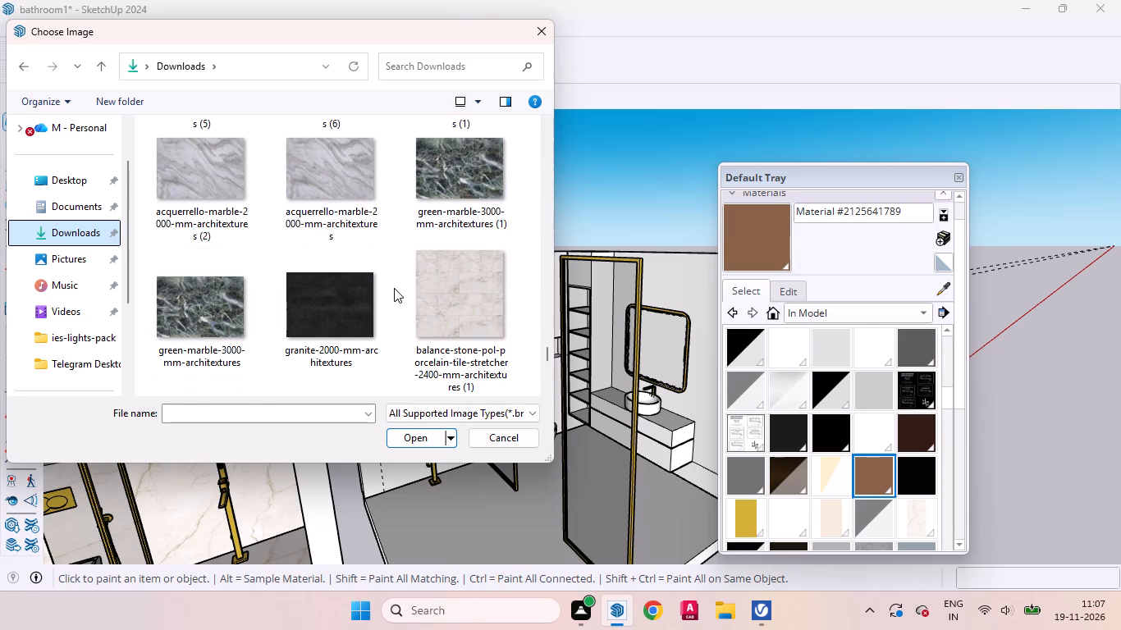
scroll(355, 311, down, 2)
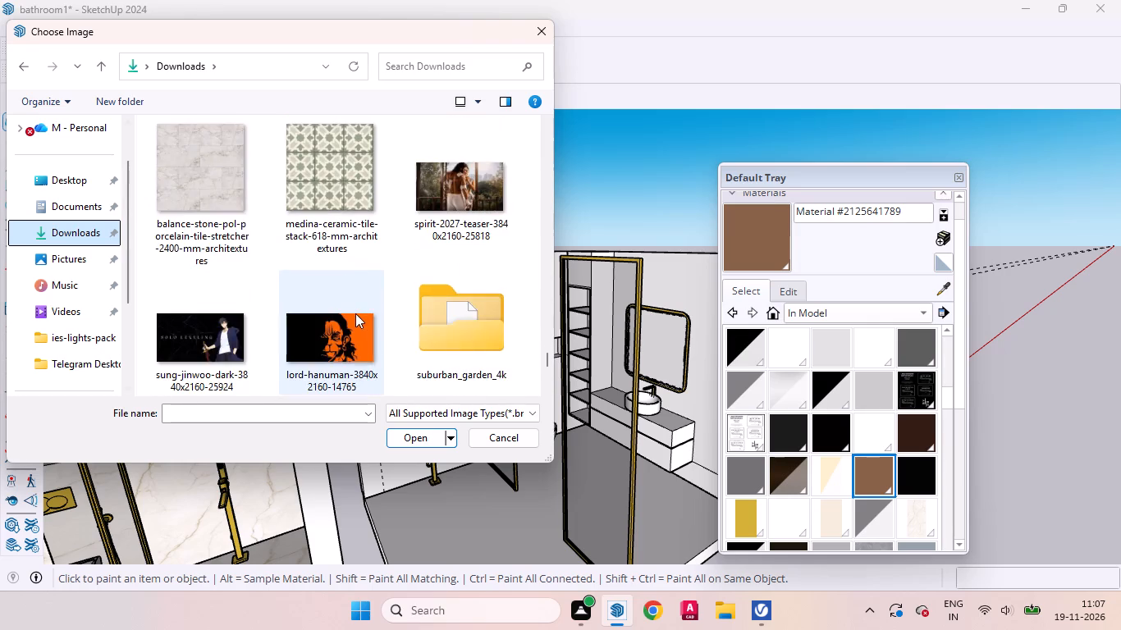
scroll(357, 314, up, 2)
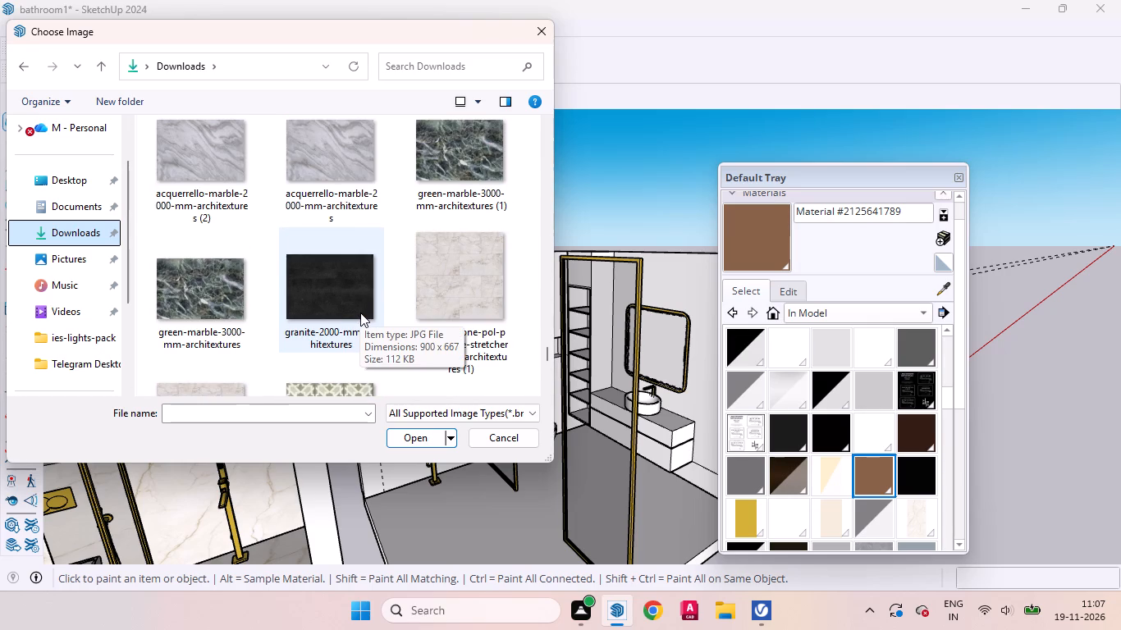
scroll(399, 217, down, 8)
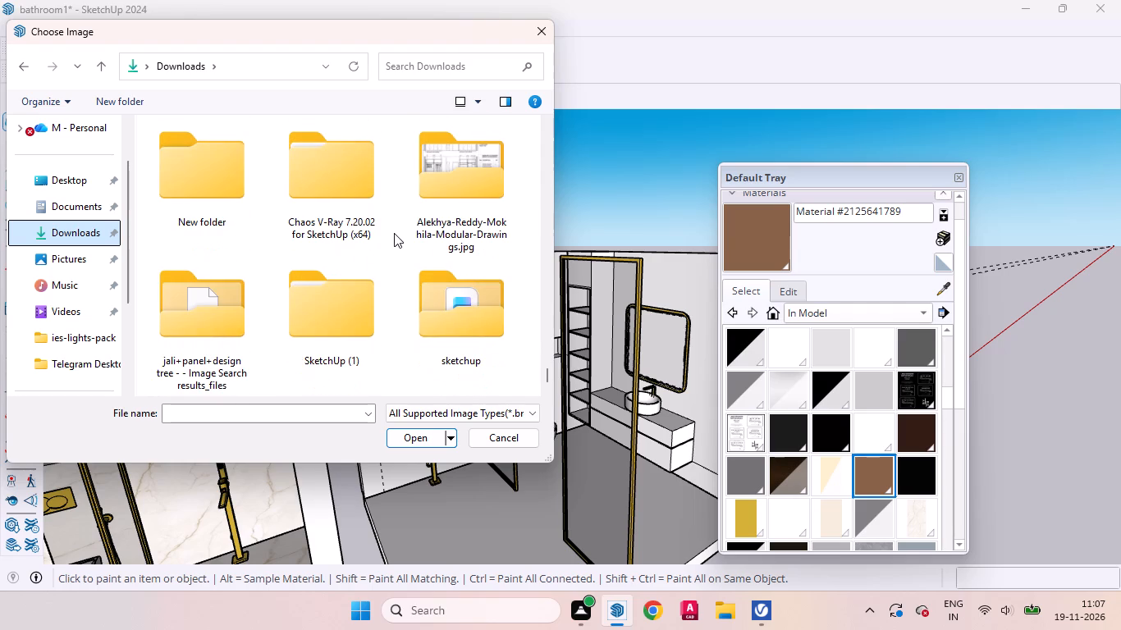
scroll(393, 230, down, 2)
Load green-marble-3000-mm-architextures (1) as the texture image and create the new material.
scroll(393, 230, up, 5)
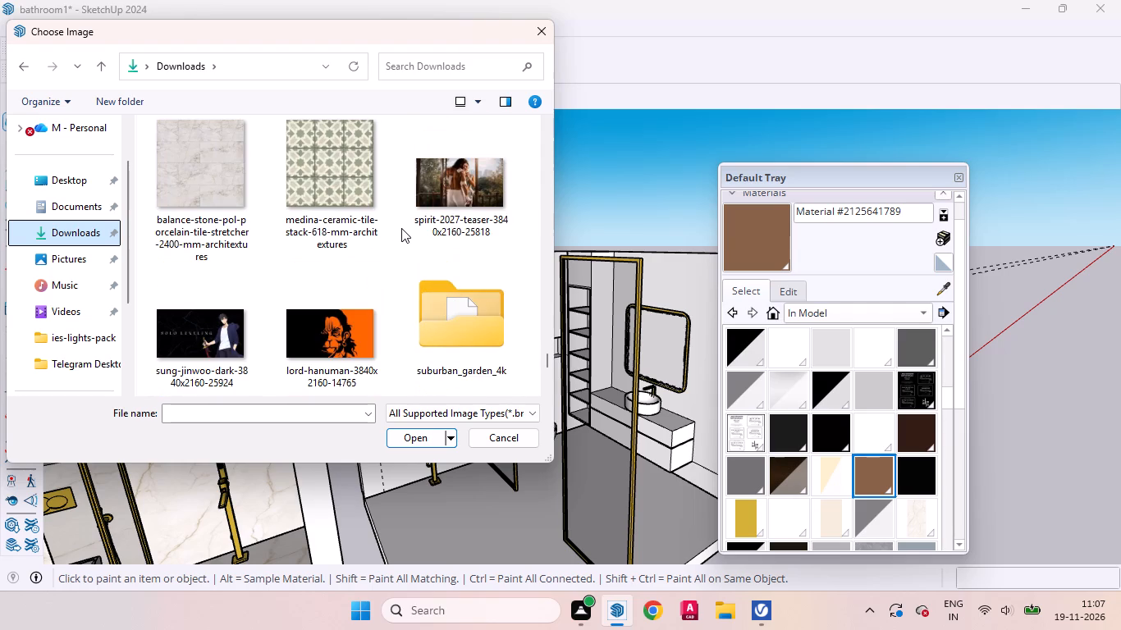
scroll(400, 233, up, 1)
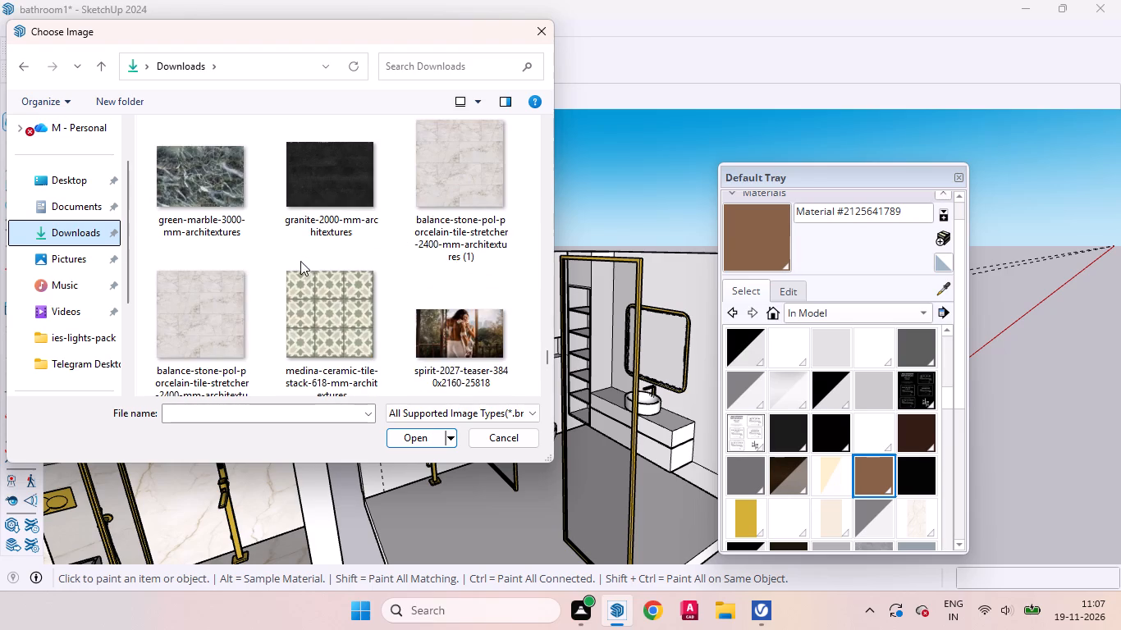
scroll(170, 242, up, 1)
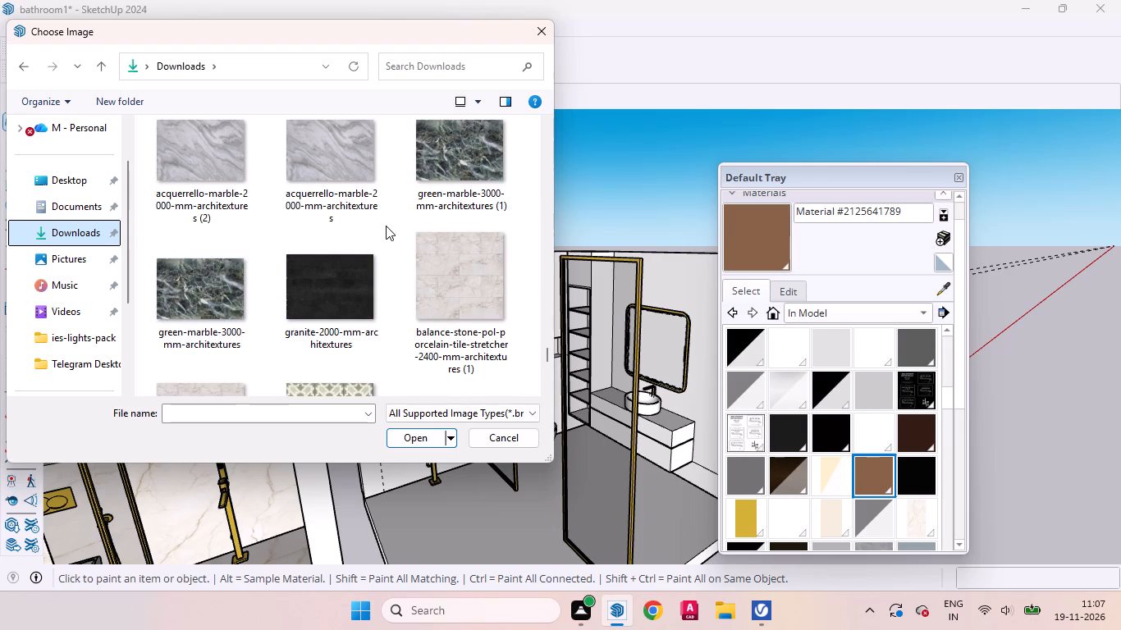
scroll(387, 227, up, 1)
click(451, 267)
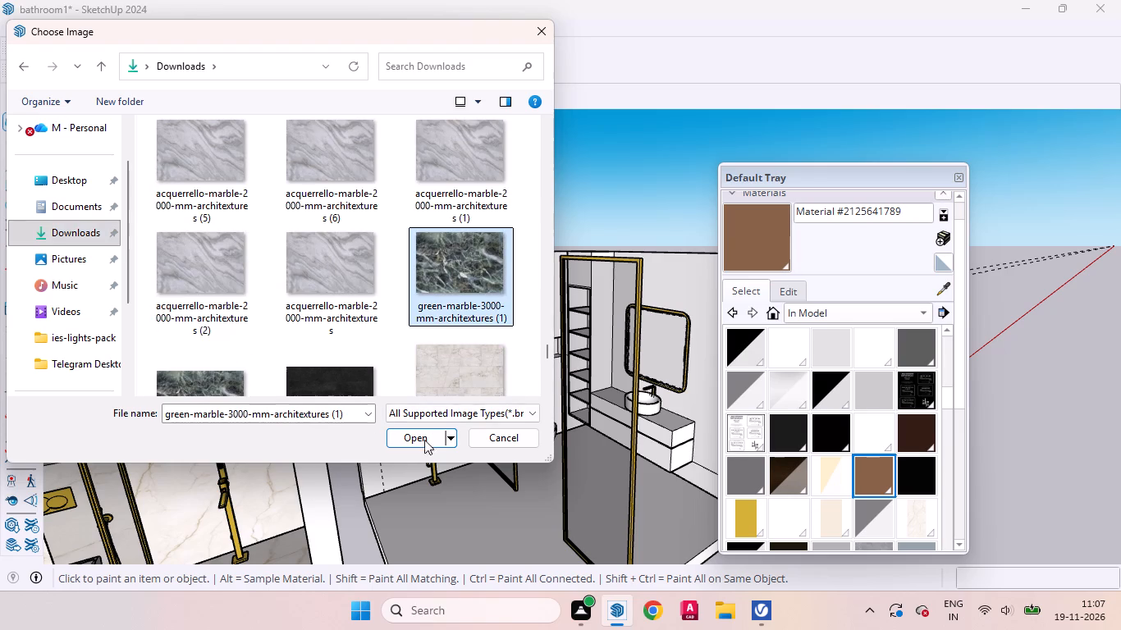
click(423, 442)
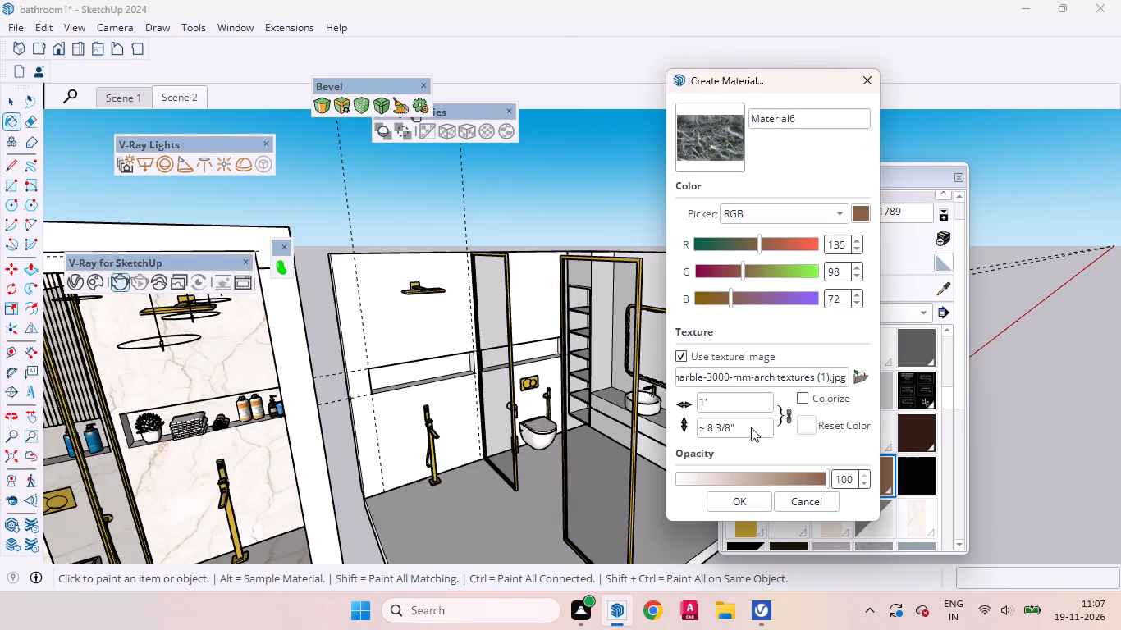
click(744, 502)
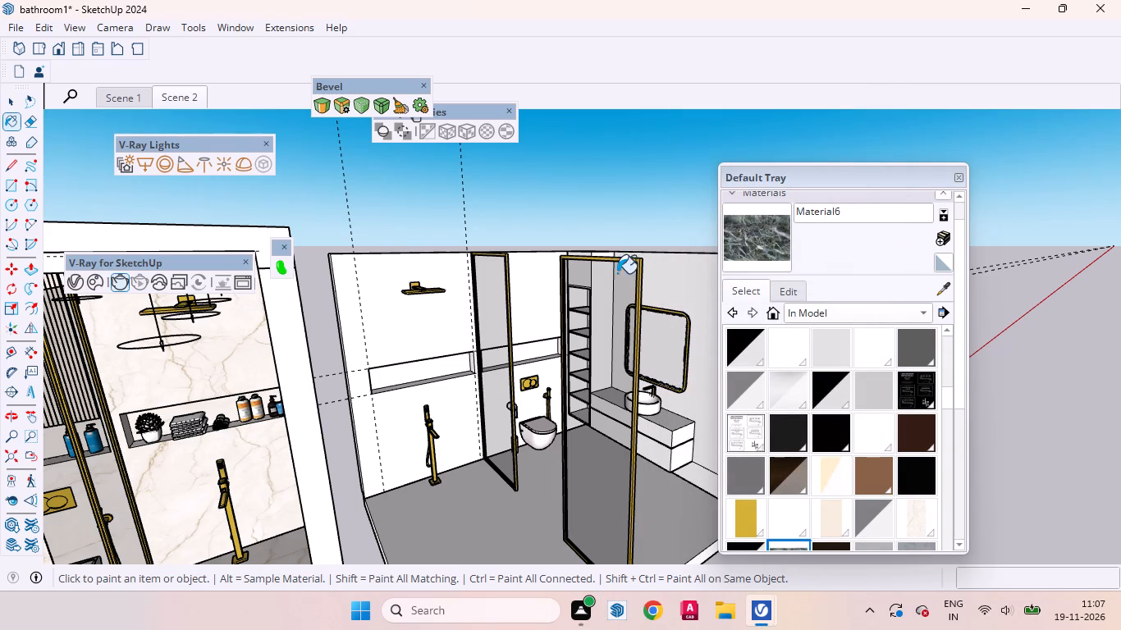
Inside the wall group, split the back wall face with a 9' 4" vertical line along the gold-framed partition, from floor to top edge.
key(space)
scroll(415, 400, down, 3)
middle_drag(315, 424, 300, 424)
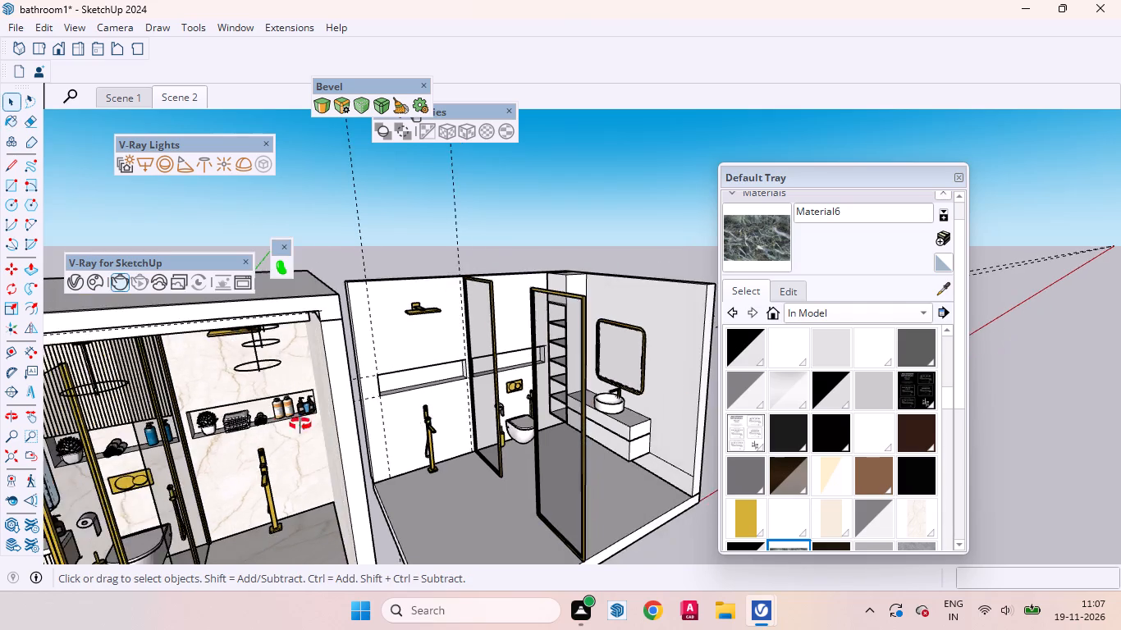
middle_drag(300, 424, 275, 390)
scroll(448, 354, up, 3)
click(448, 345)
double_click(436, 351)
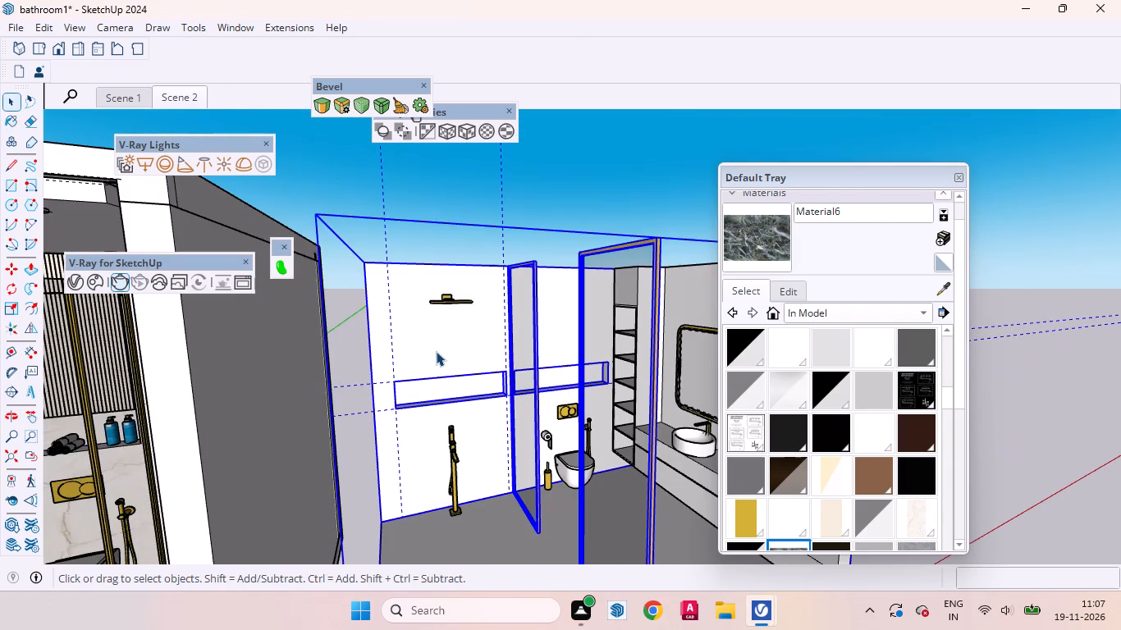
click(445, 352)
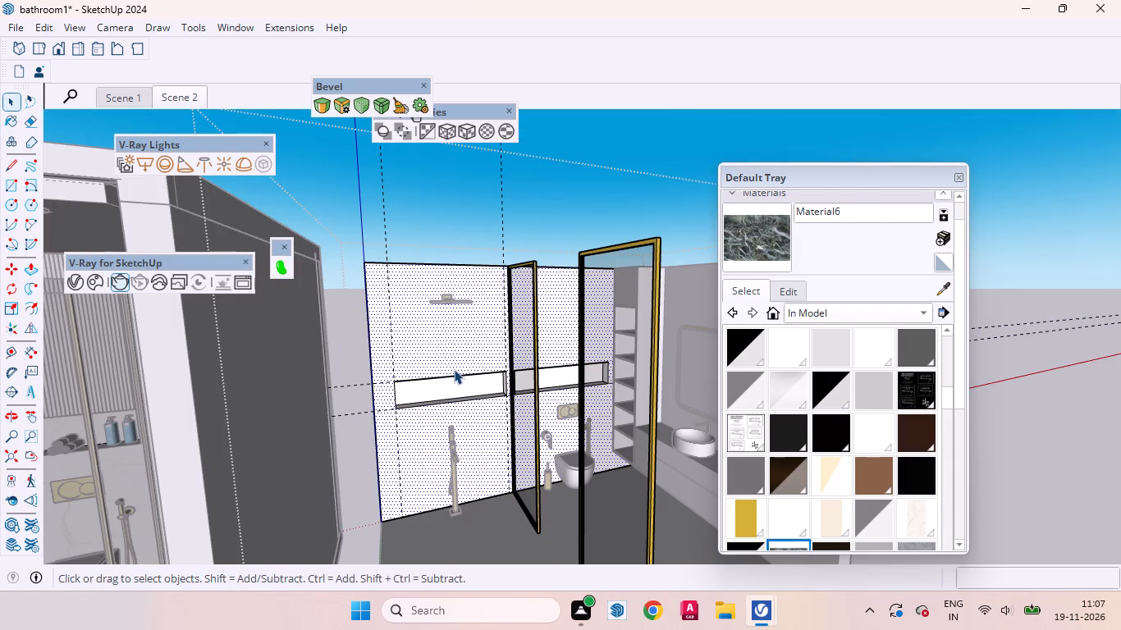
click(454, 369)
click(455, 348)
scroll(502, 374, up, 6)
click(439, 339)
middle_drag(538, 336, 363, 626)
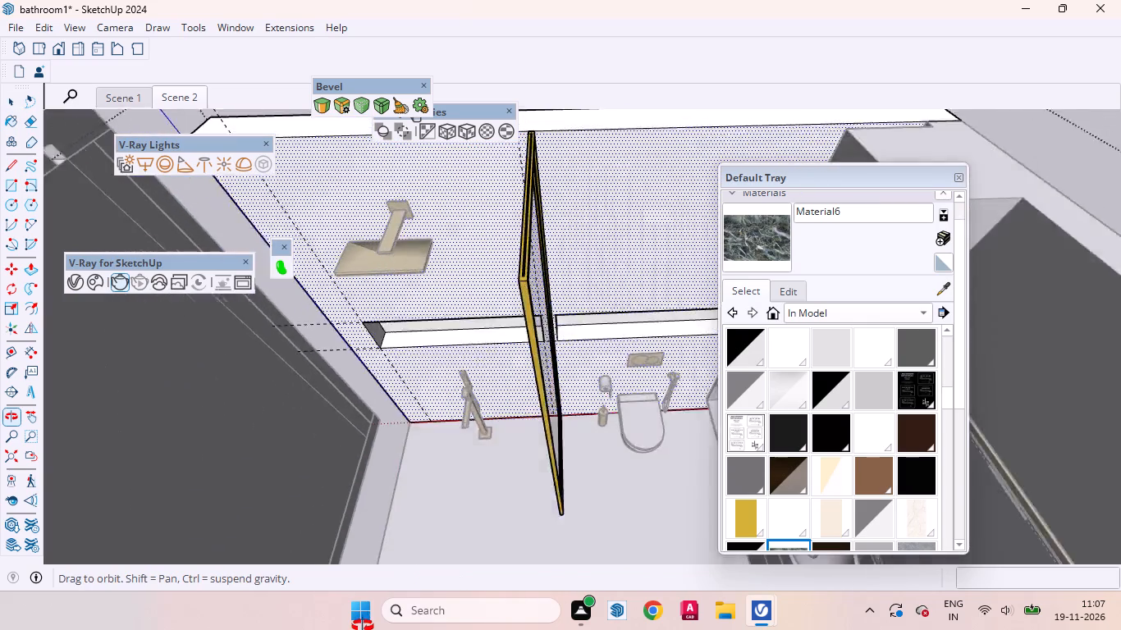
middle_drag(363, 626, 652, 468)
scroll(573, 519, up, 3)
scroll(562, 418, down, 7)
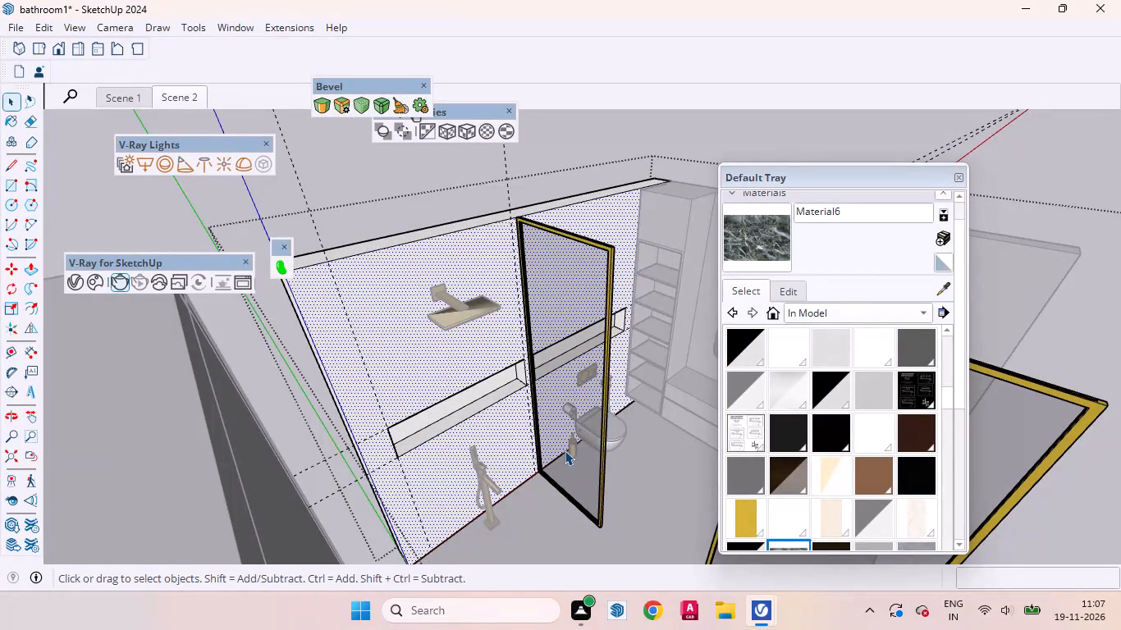
key(l)
scroll(554, 464, up, 17)
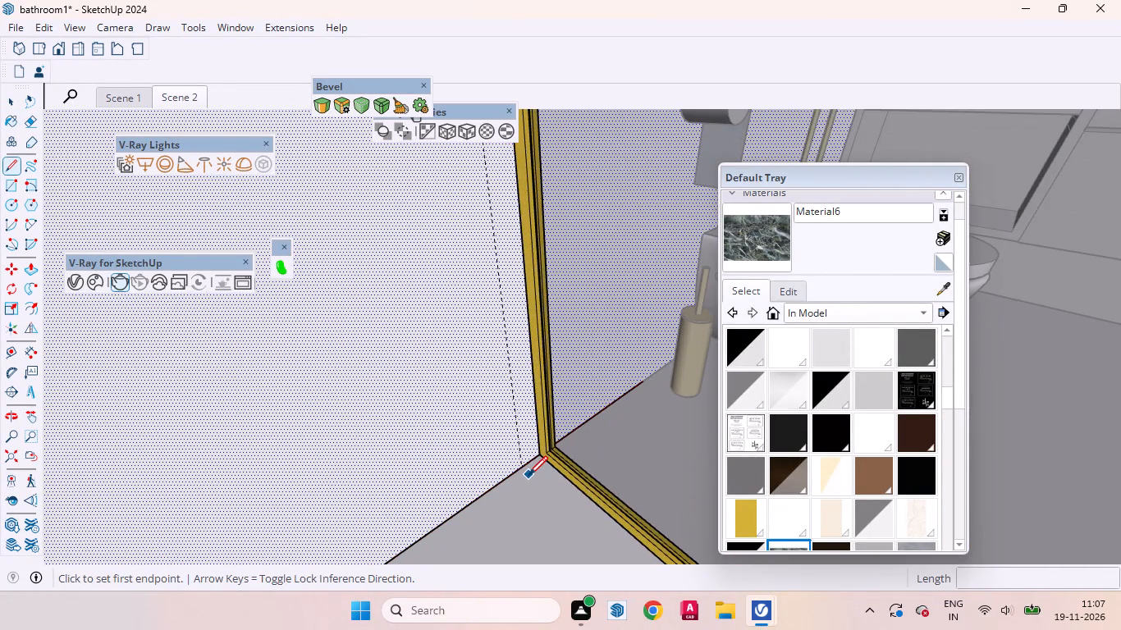
scroll(550, 457, up, 9)
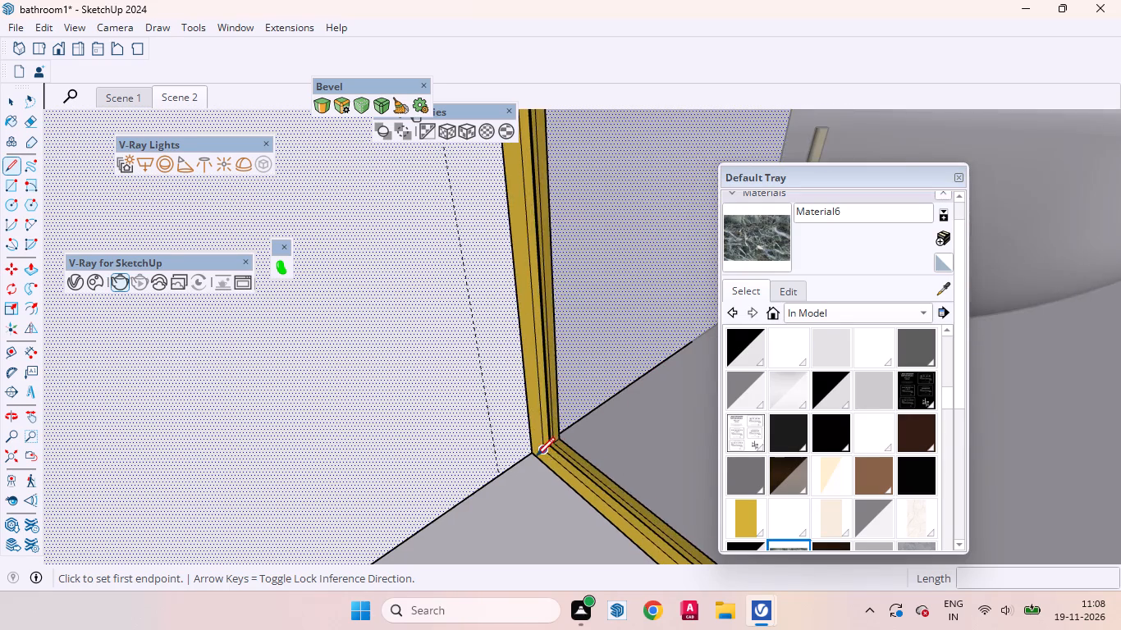
scroll(536, 456, up, 15)
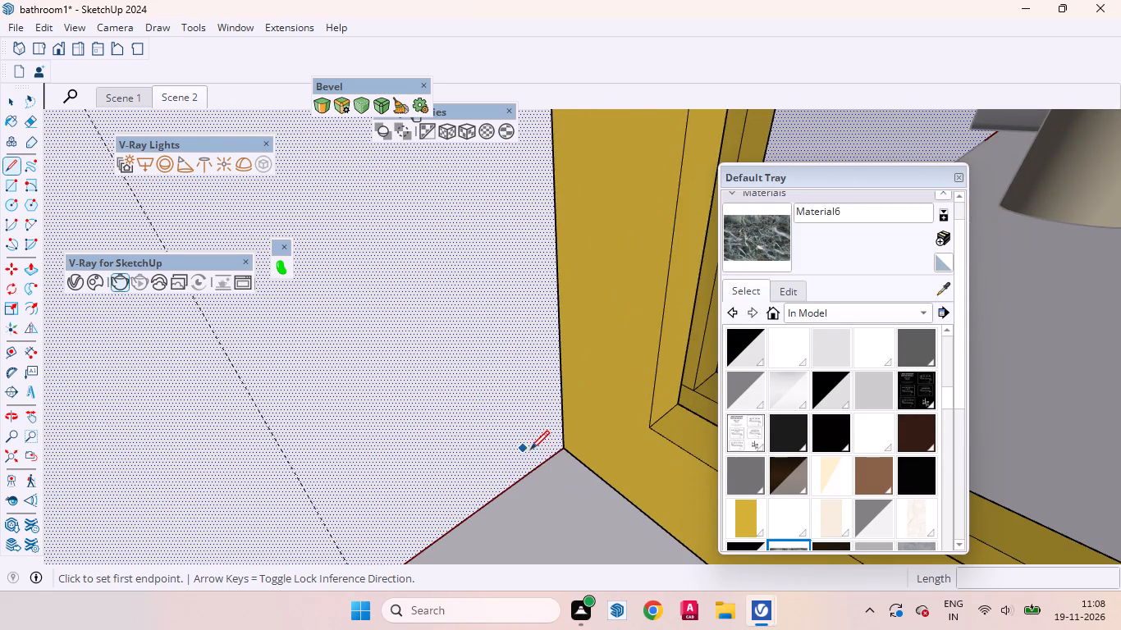
click(560, 453)
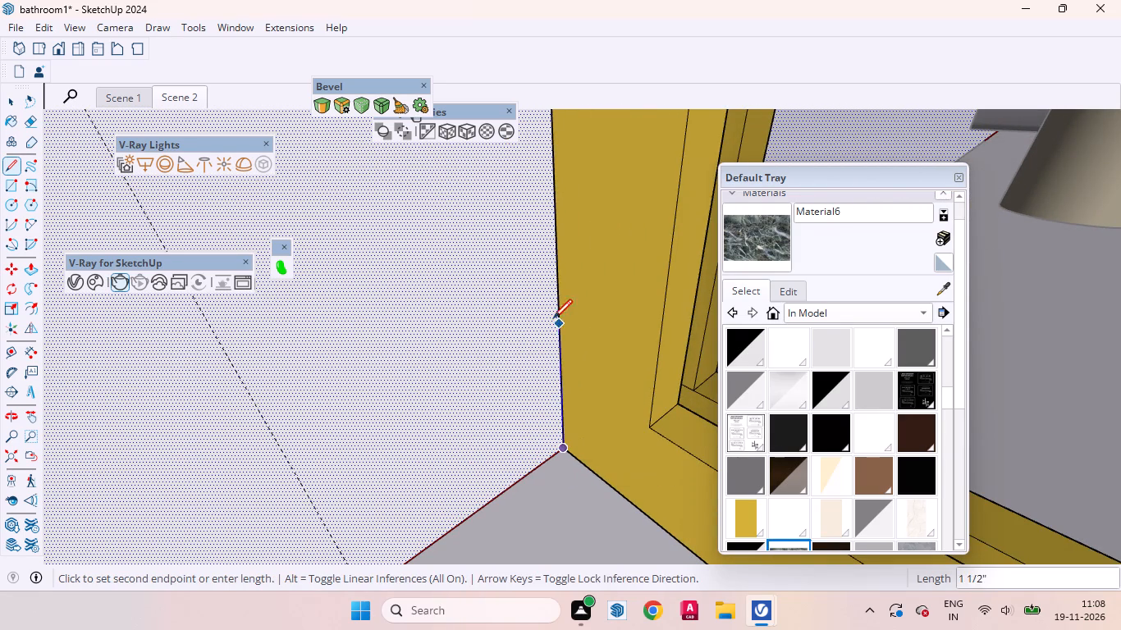
scroll(546, 372, down, 5)
scroll(549, 400, up, 1)
scroll(549, 400, down, 20)
scroll(549, 400, down, 2)
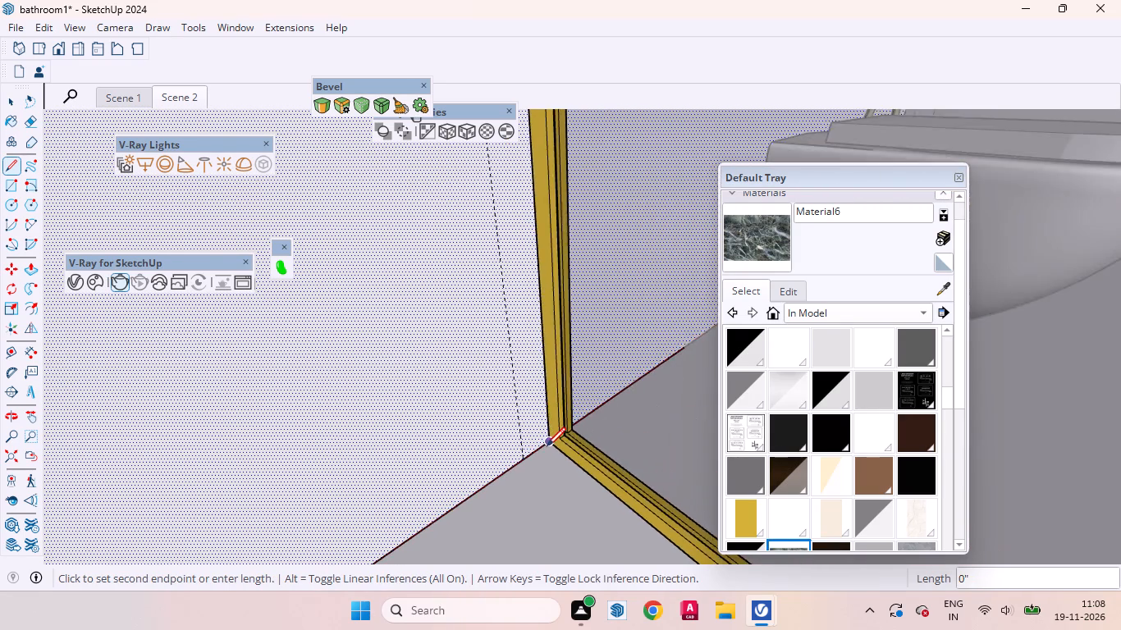
scroll(547, 446, down, 15)
scroll(545, 445, down, 8)
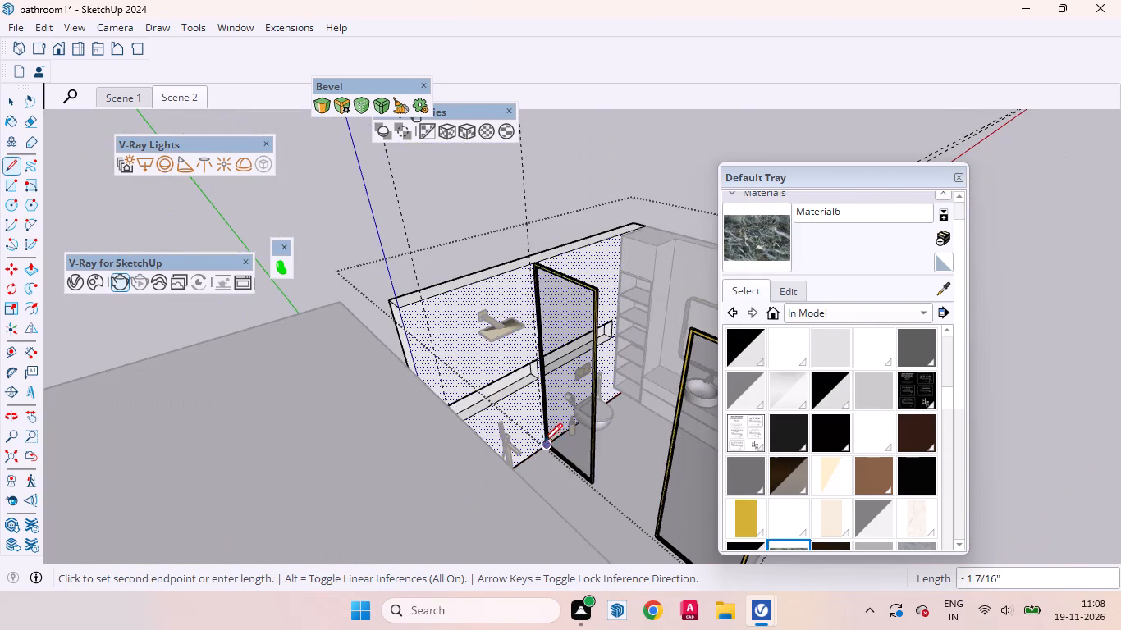
scroll(530, 275, up, 16)
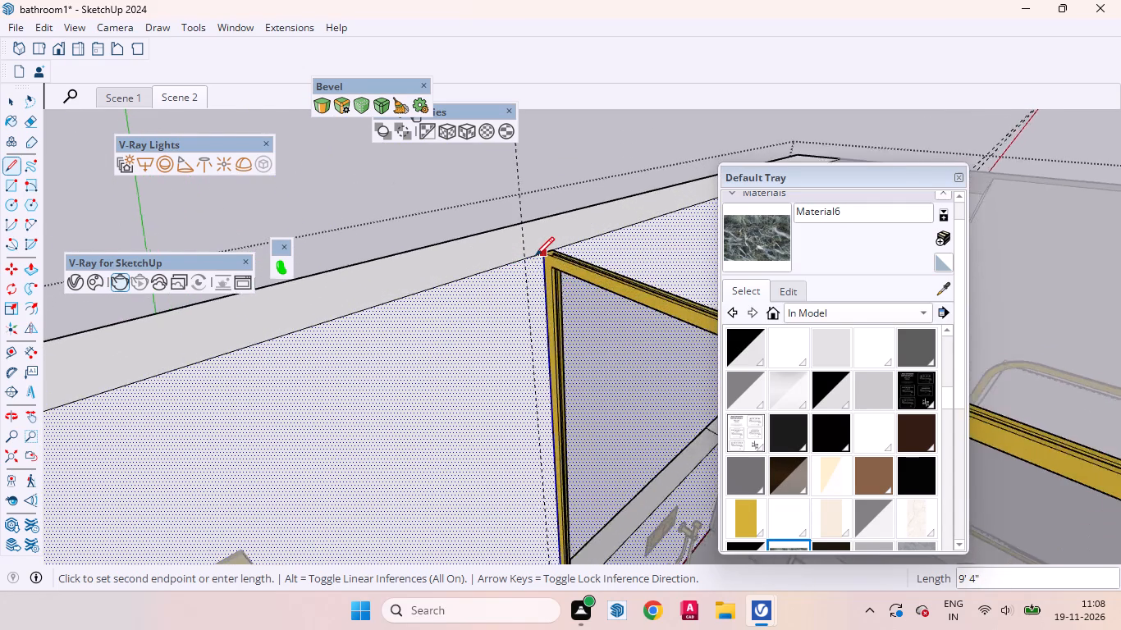
scroll(535, 256, up, 8)
click(545, 253)
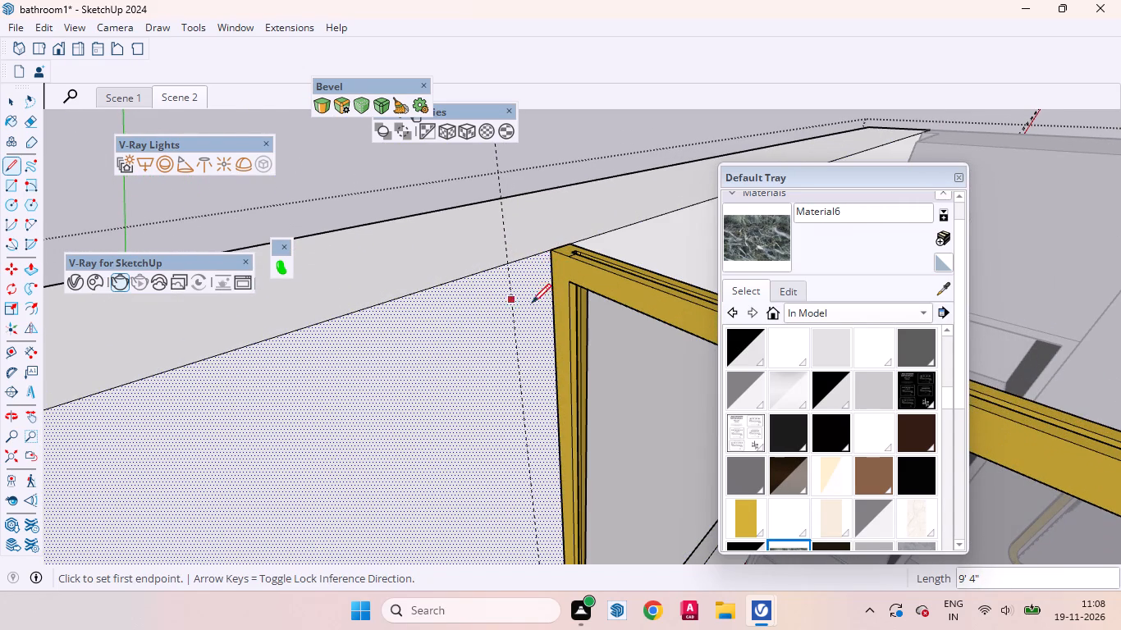
Paint the shower side of the split back wall with the green marble Material6 and leave the wall group.
click(754, 243)
click(750, 239)
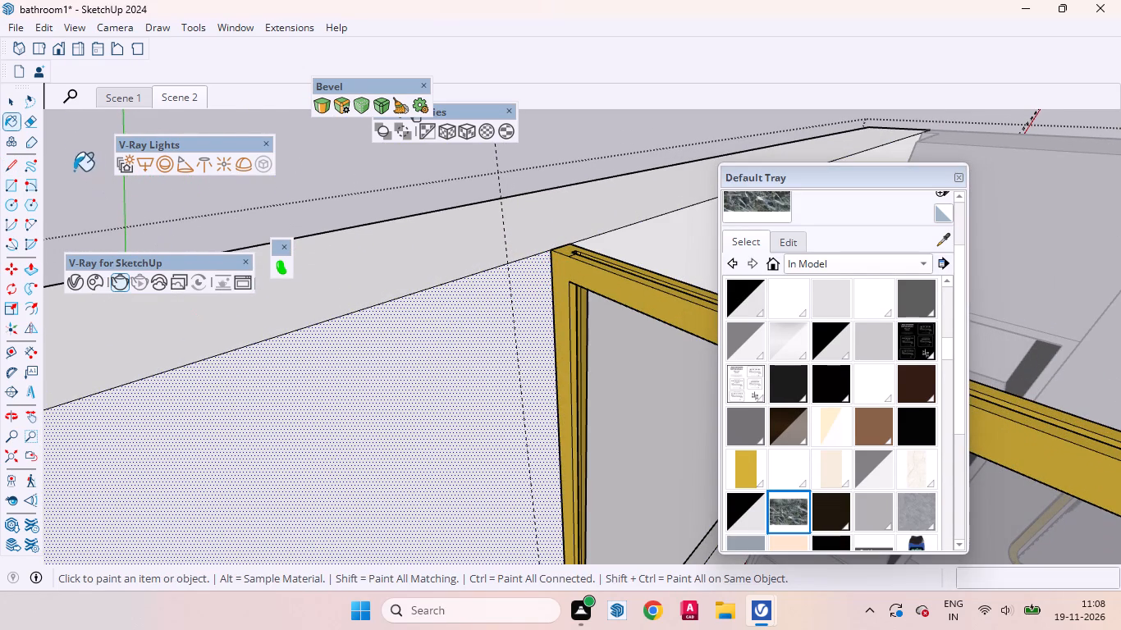
click(375, 405)
scroll(447, 332, down, 6)
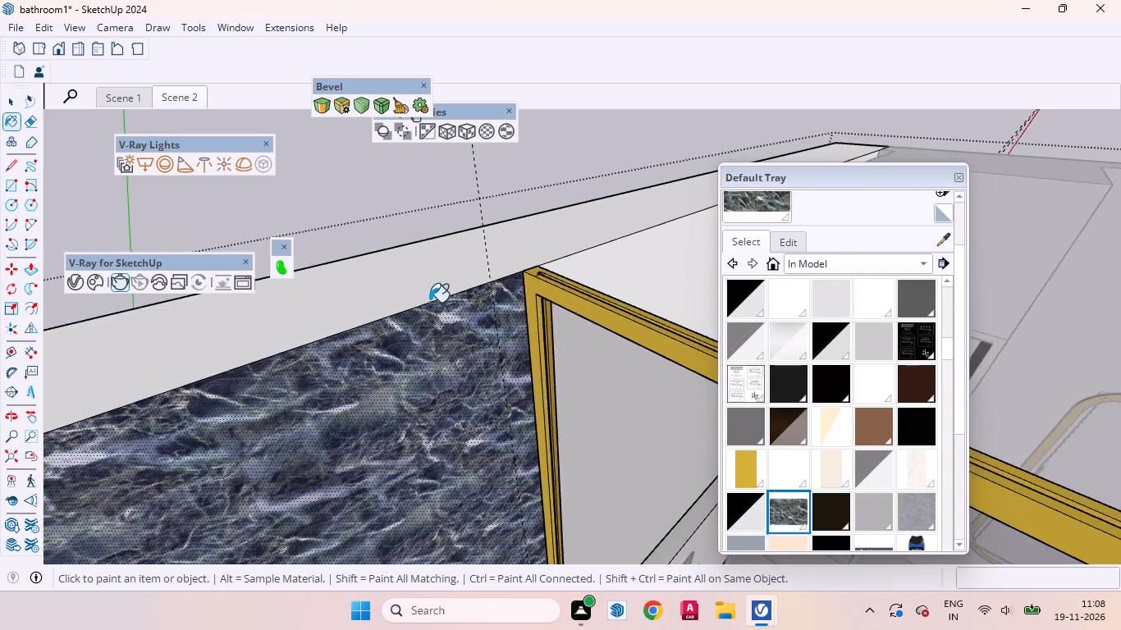
scroll(429, 302, down, 20)
scroll(429, 302, down, 1)
middle_drag(402, 386, 286, 319)
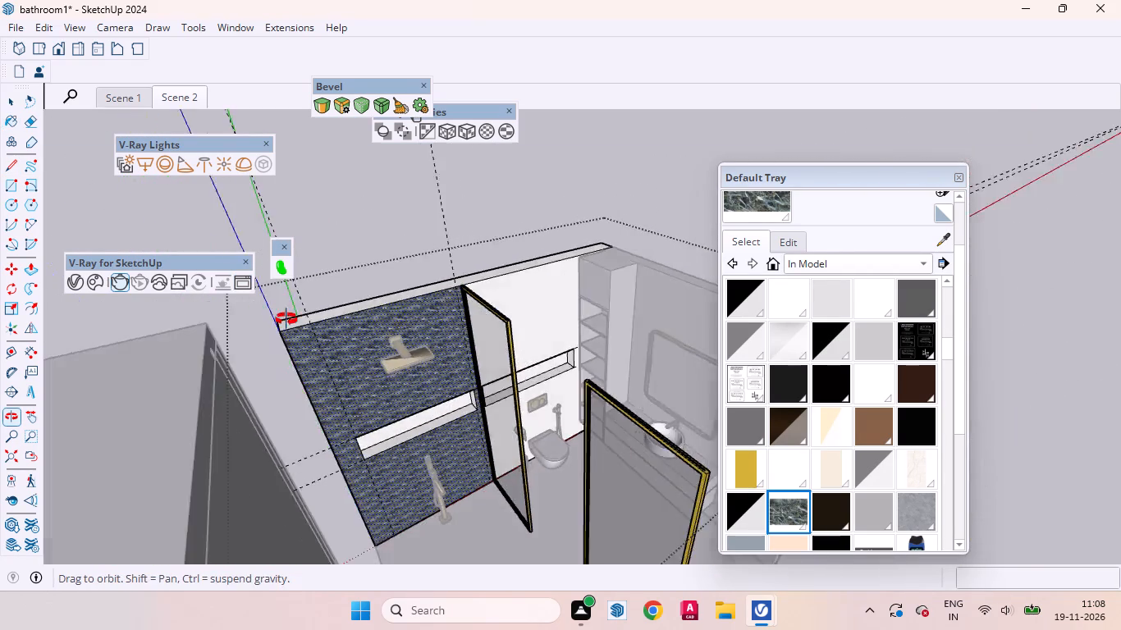
middle_drag(286, 319, 243, 291)
click(466, 134)
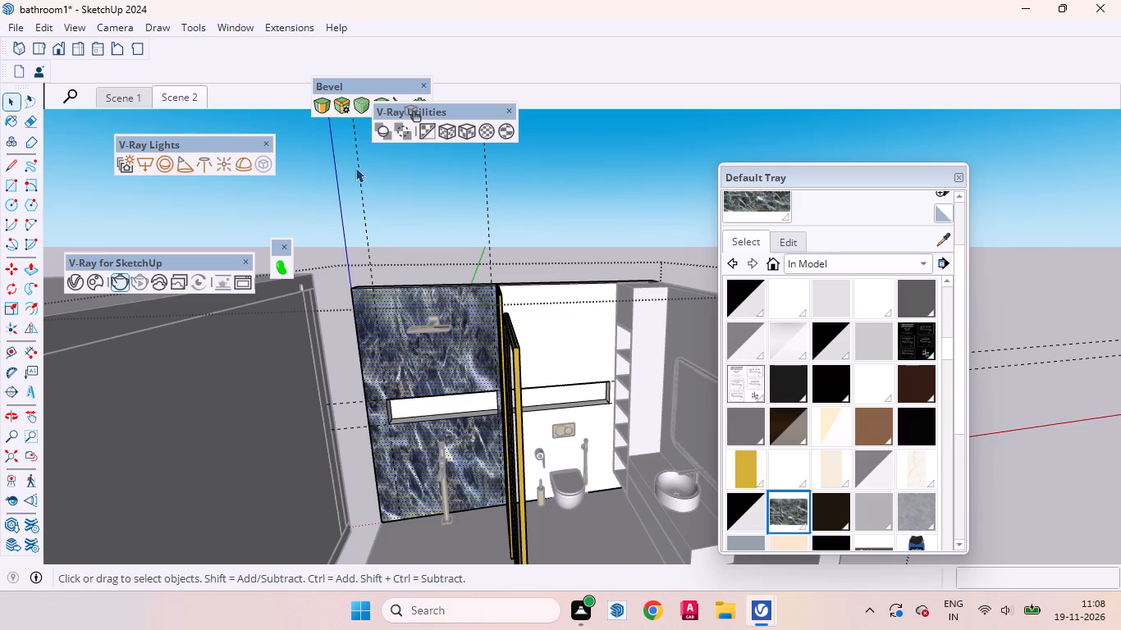
click(517, 208)
Examine the green marble finish on the shower wall around the niche and fixtures.
scroll(411, 434, up, 4)
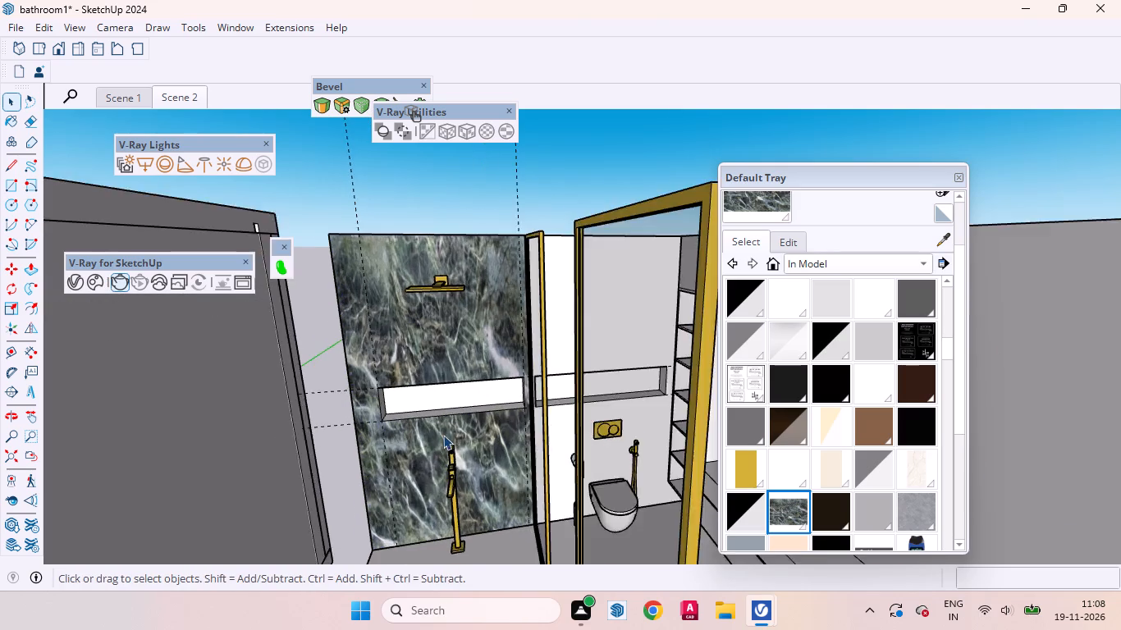
scroll(443, 435, up, 2)
middle_drag(432, 454, 268, 353)
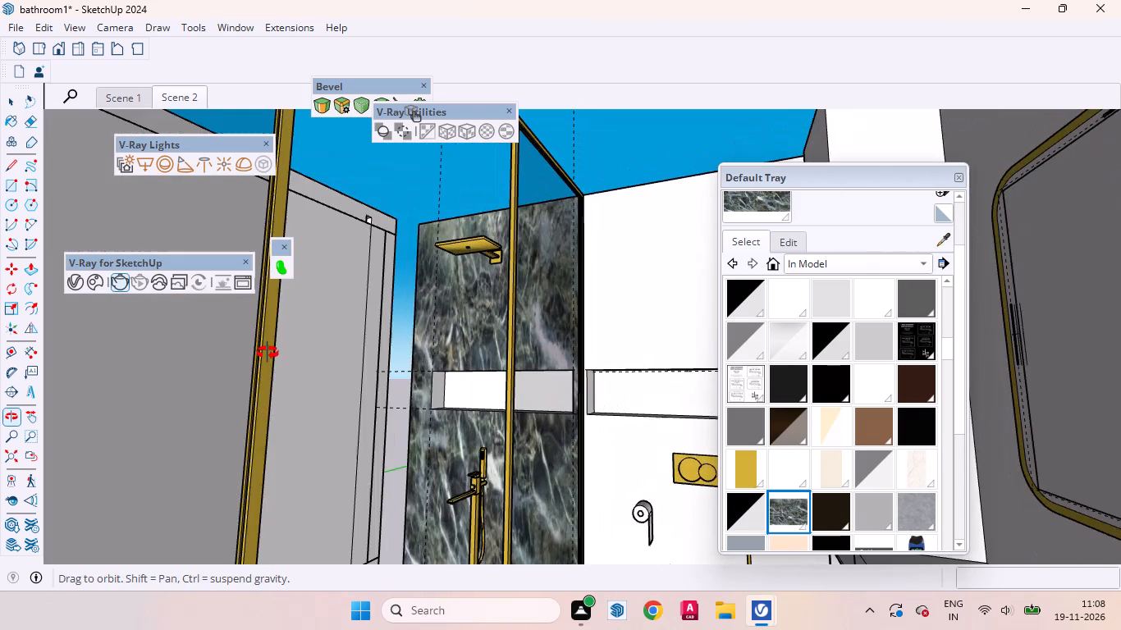
middle_drag(268, 353, 426, 422)
scroll(432, 352, down, 4)
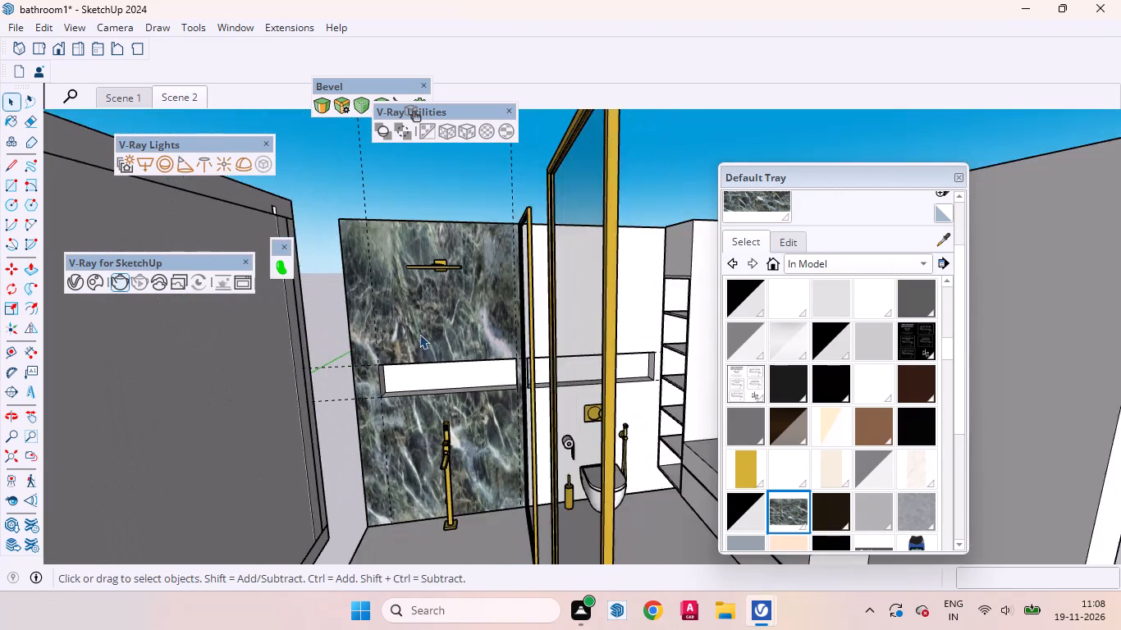
scroll(419, 334, down, 1)
scroll(419, 334, up, 1)
scroll(419, 334, down, 10)
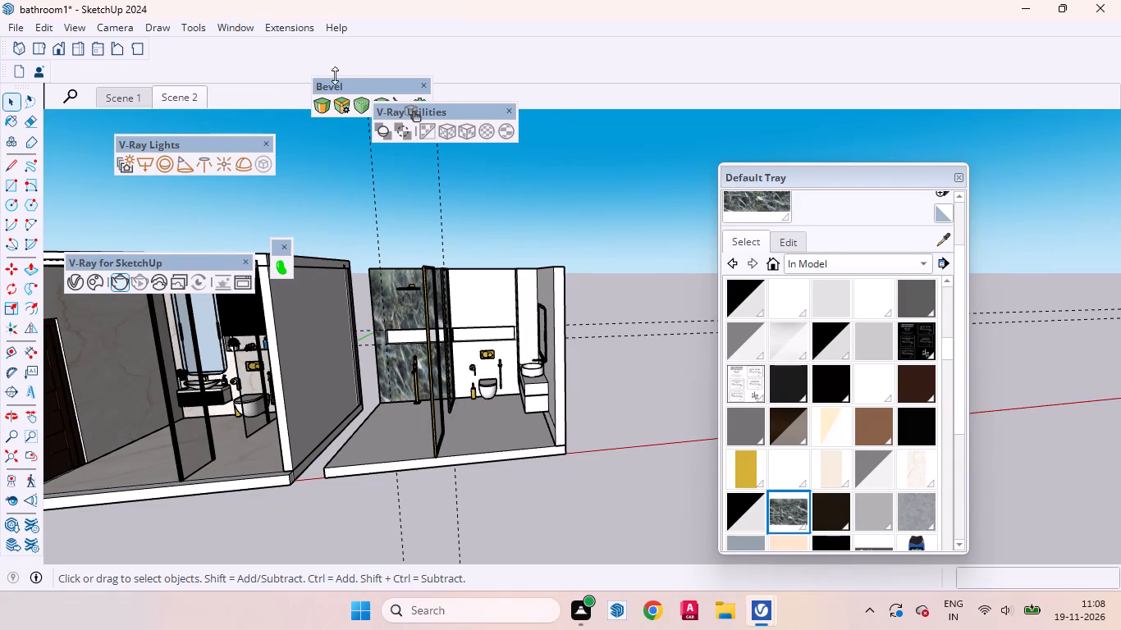
Review the reference bathroom render in the V-Ray Frame Buffer, checking the vanity and toilet area up close.
click(272, 270)
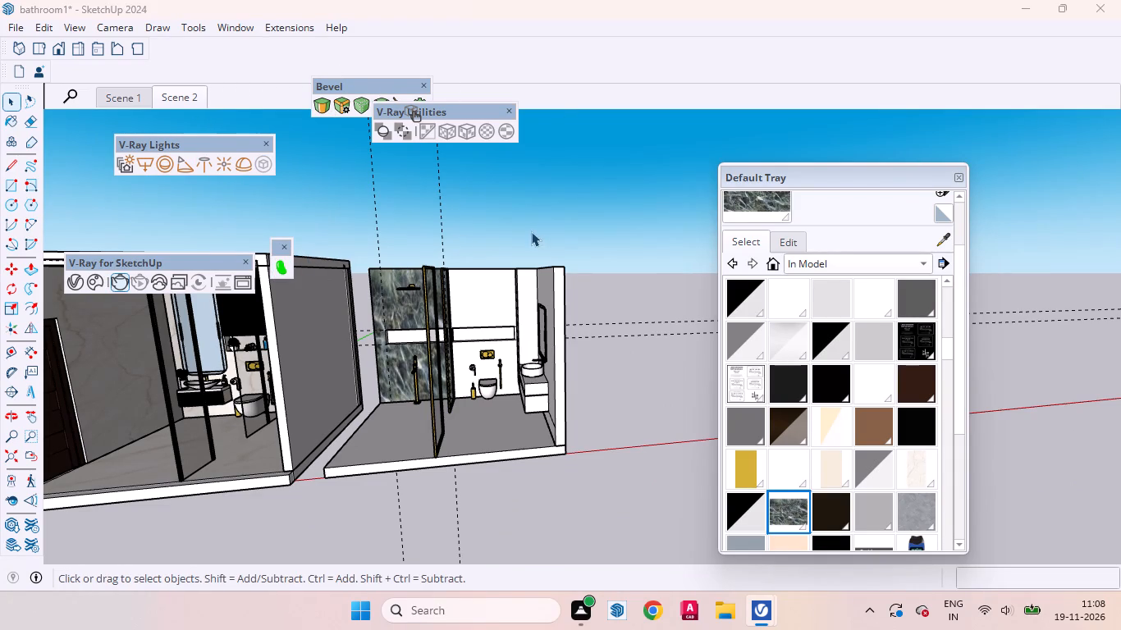
click(281, 267)
click(716, 532)
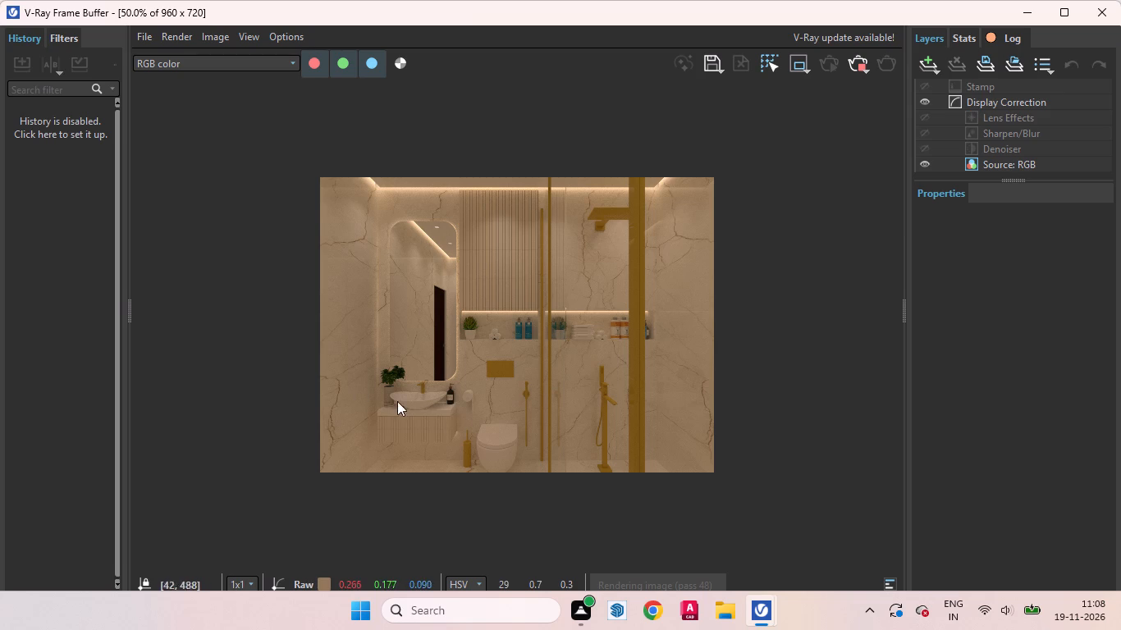
scroll(348, 404, up, 2)
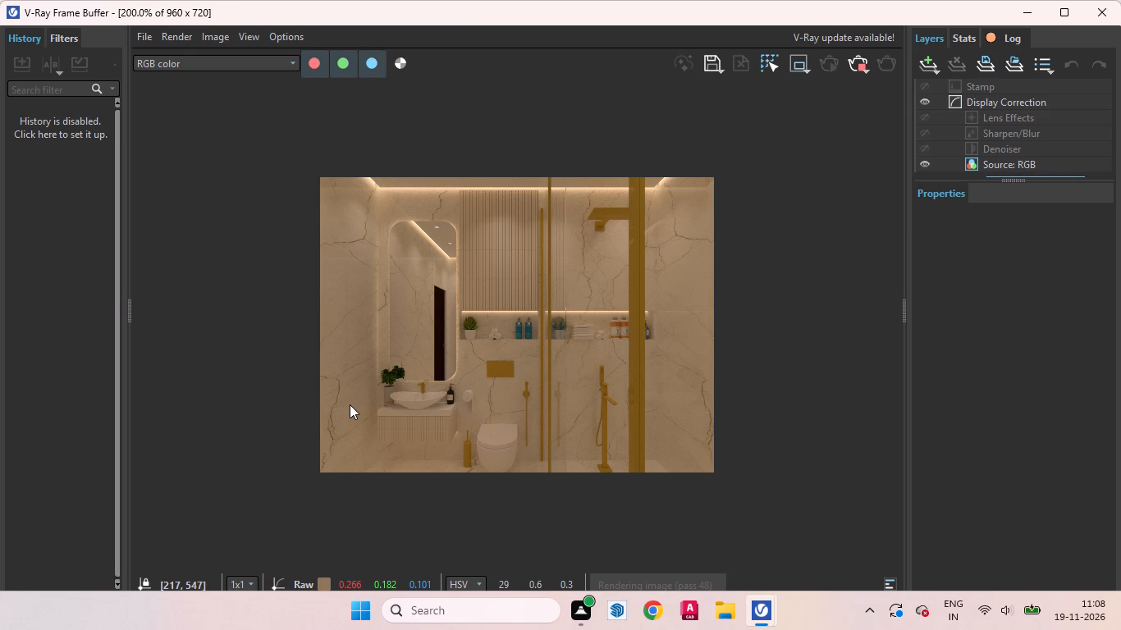
middle_drag(405, 526, 413, 501)
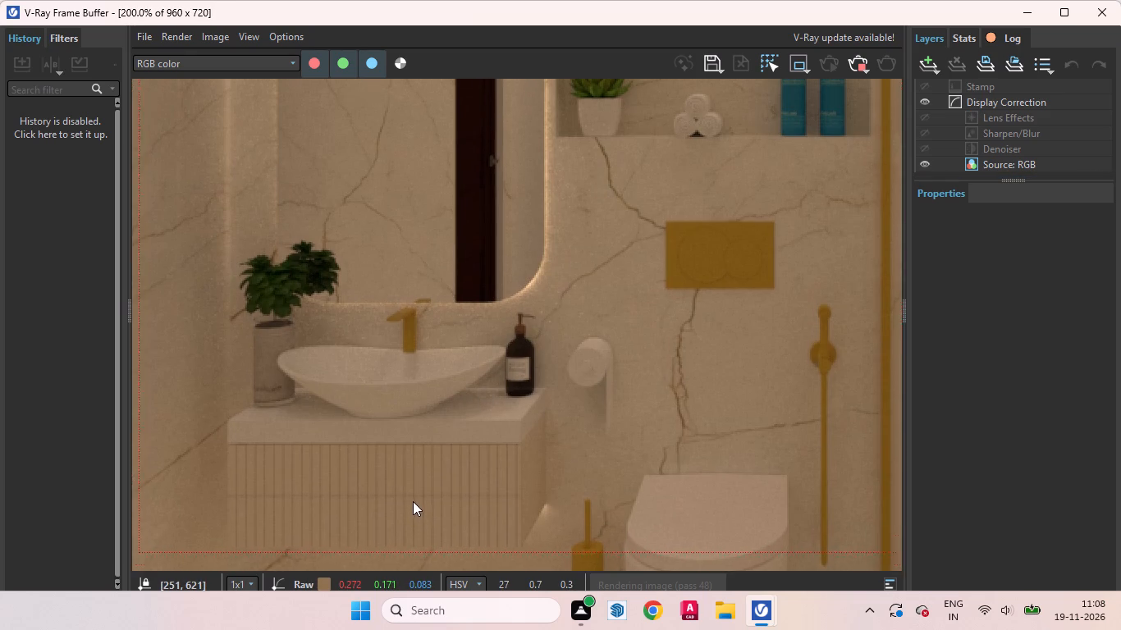
middle_drag(413, 501, 515, 417)
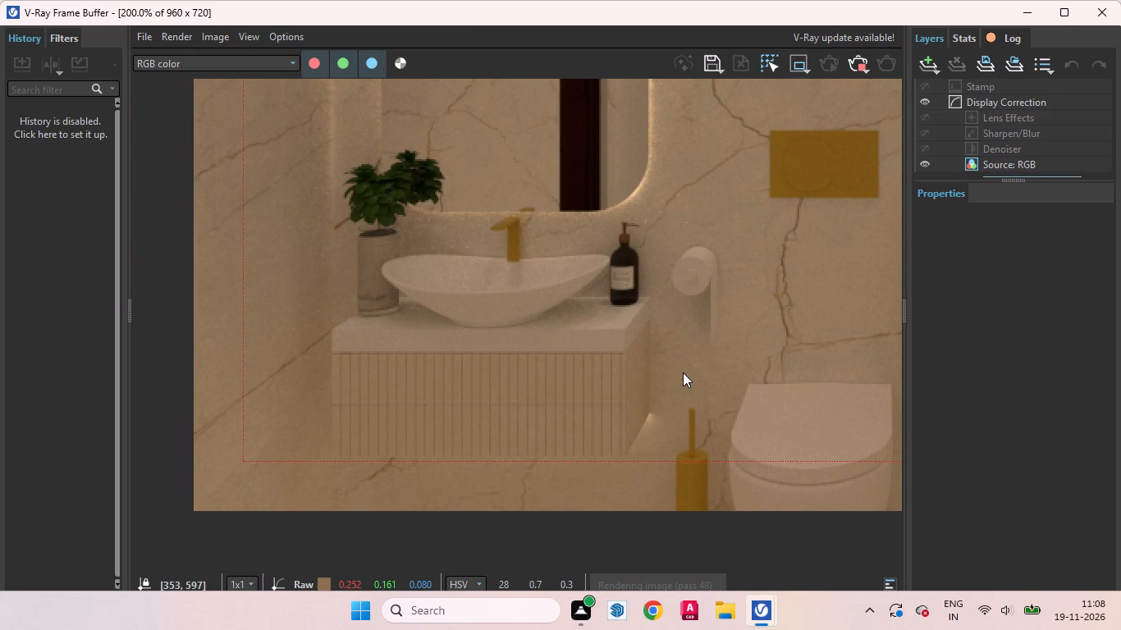
middle_drag(663, 393, 498, 468)
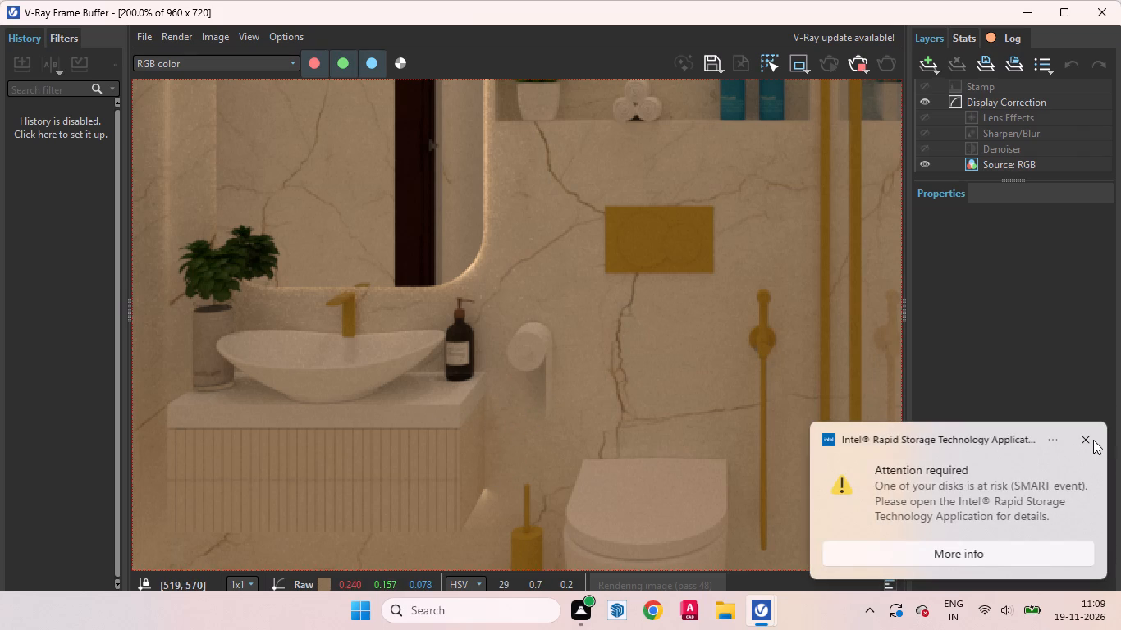
click(1091, 440)
scroll(548, 366, down, 2)
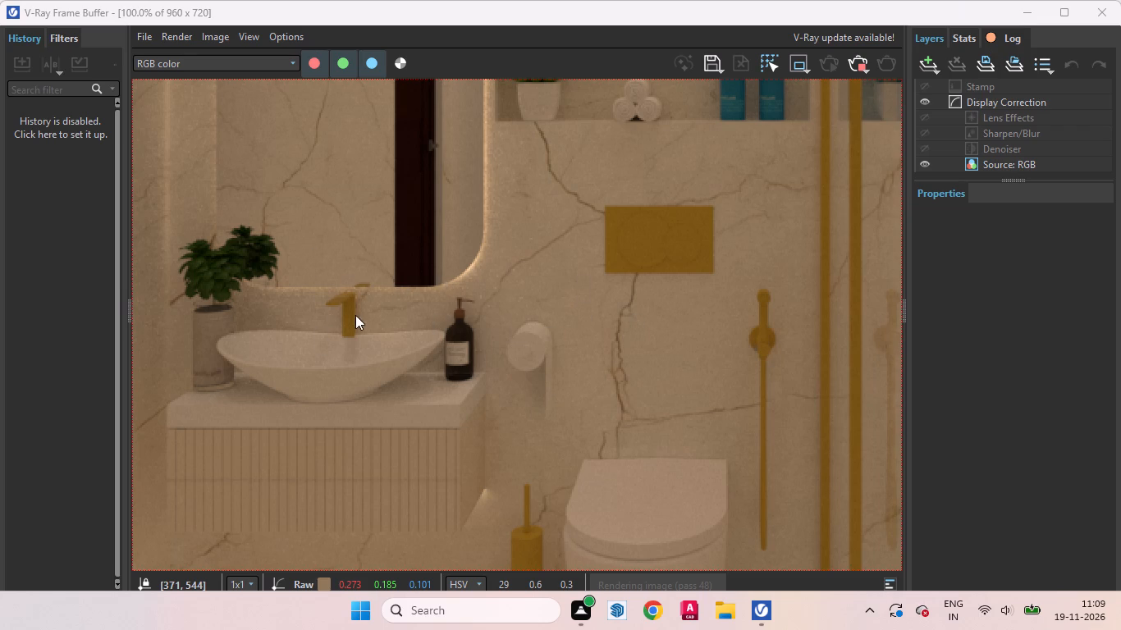
scroll(446, 337, down, 2)
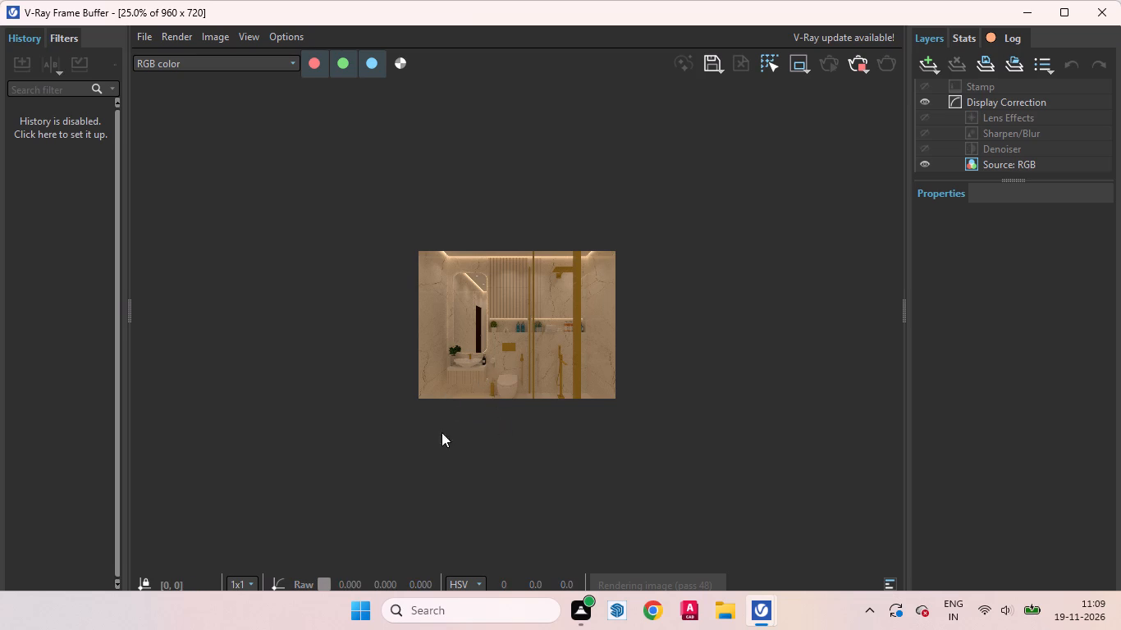
click(1015, 1)
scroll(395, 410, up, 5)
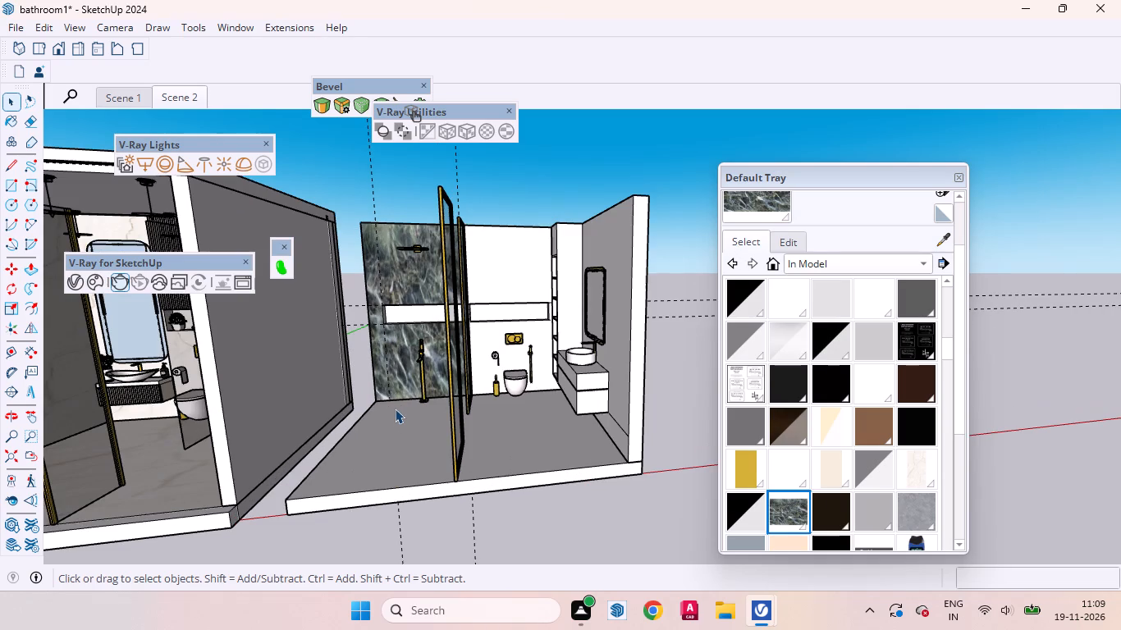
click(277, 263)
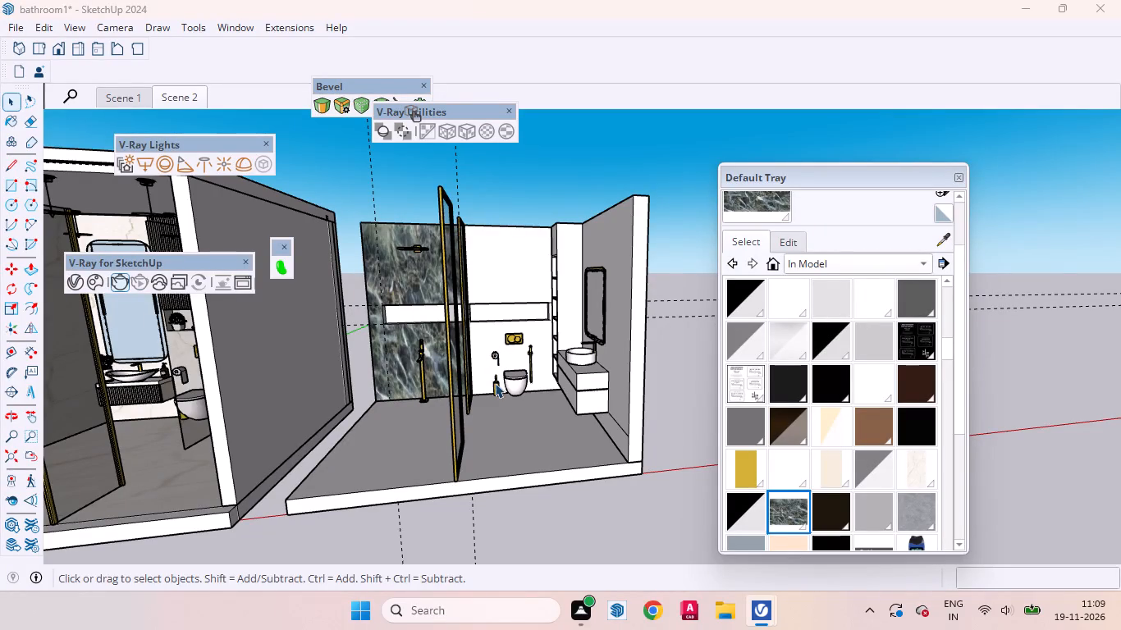
Inside the nested fixture groups, paint the toilet brush holder's cylindrical body with the dark charcoal In Model material.
scroll(496, 383, up, 6)
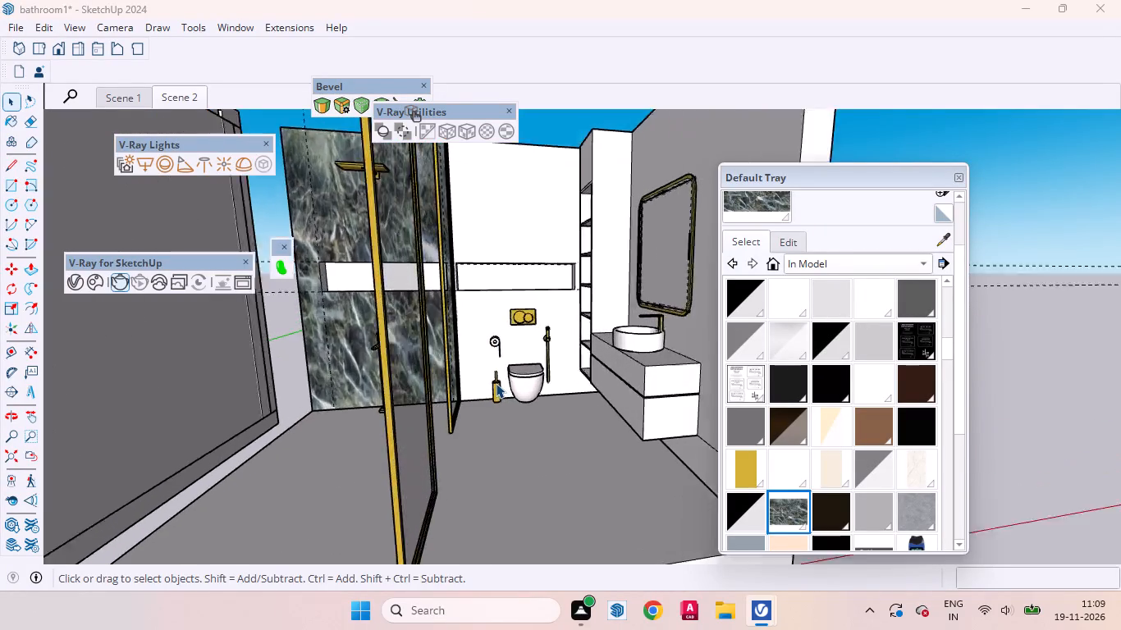
scroll(496, 383, up, 13)
click(501, 395)
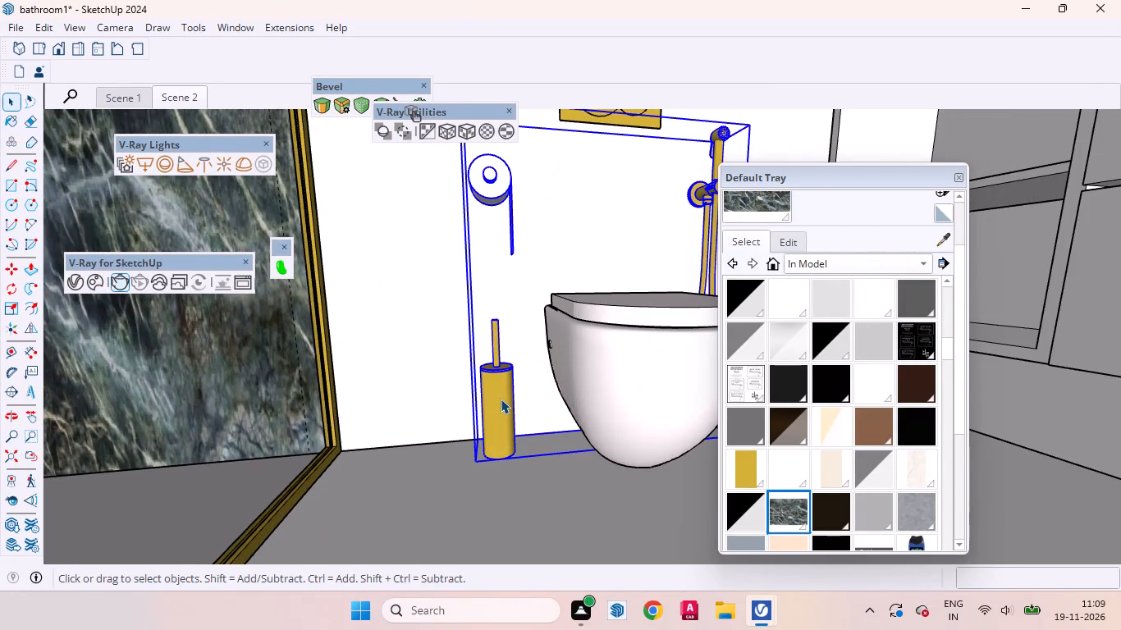
double_click(501, 399)
click(501, 391)
triple_click(501, 399)
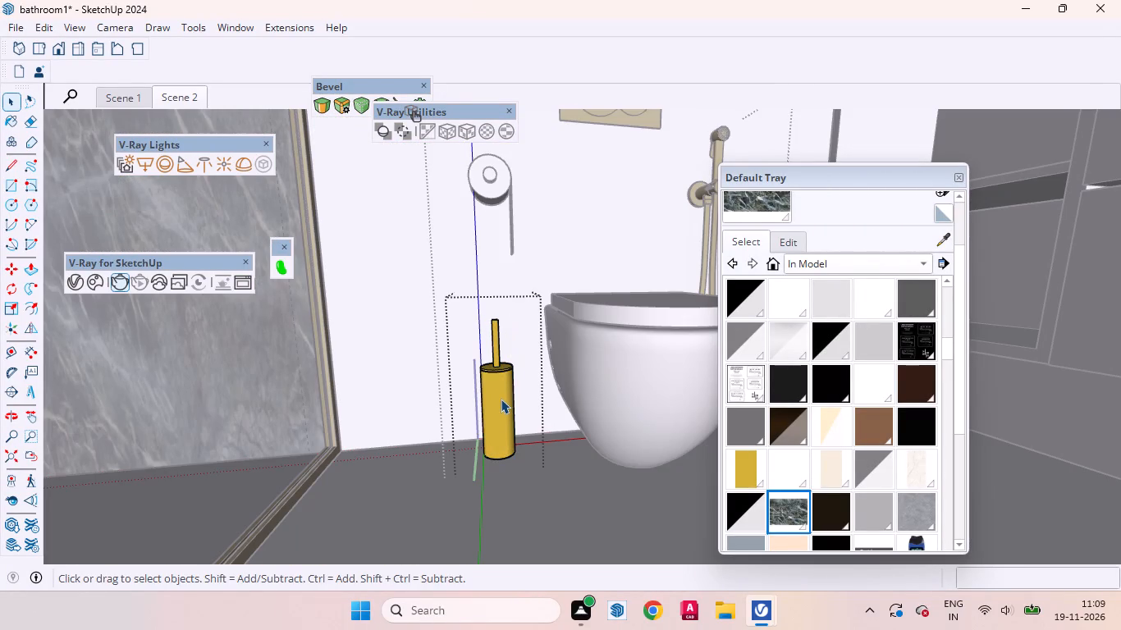
triple_click(501, 399)
triple_click(501, 399)
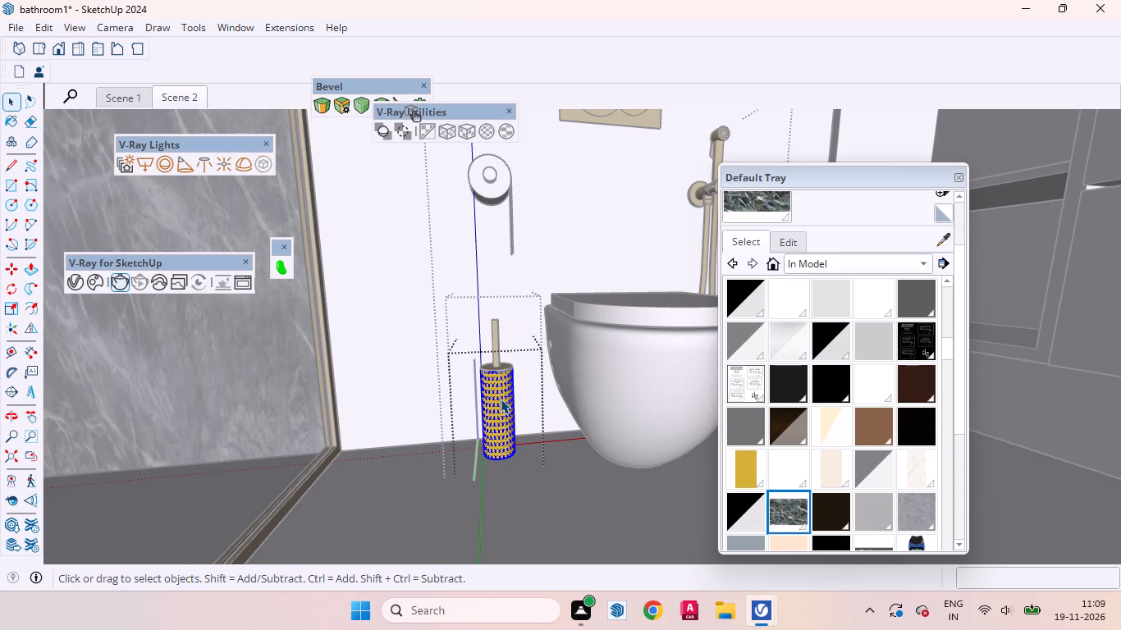
click(786, 387)
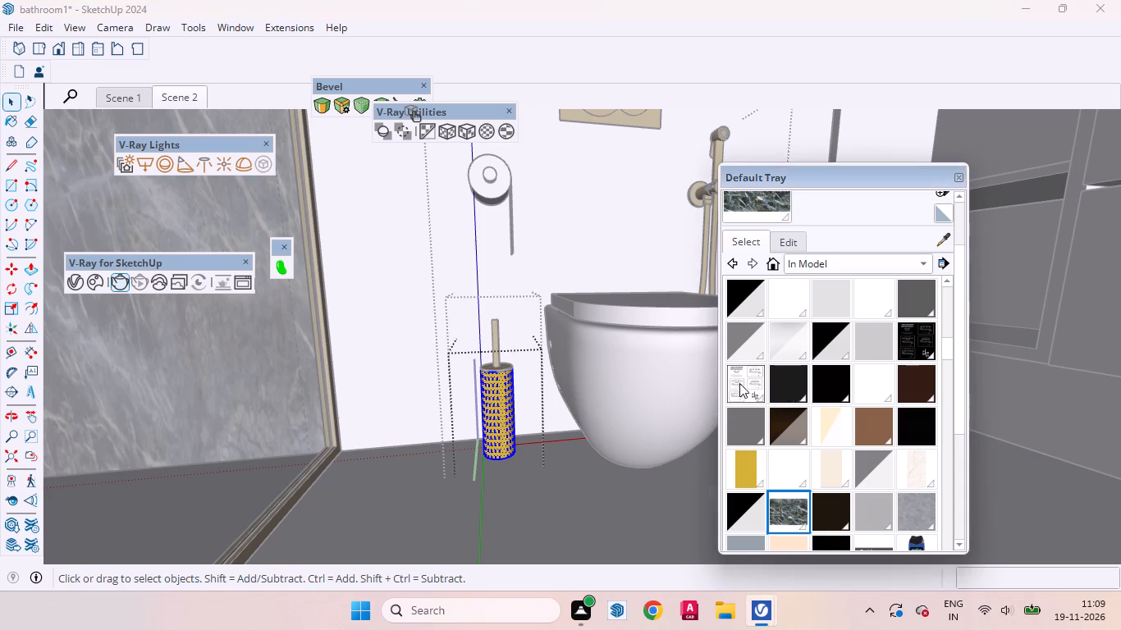
click(495, 408)
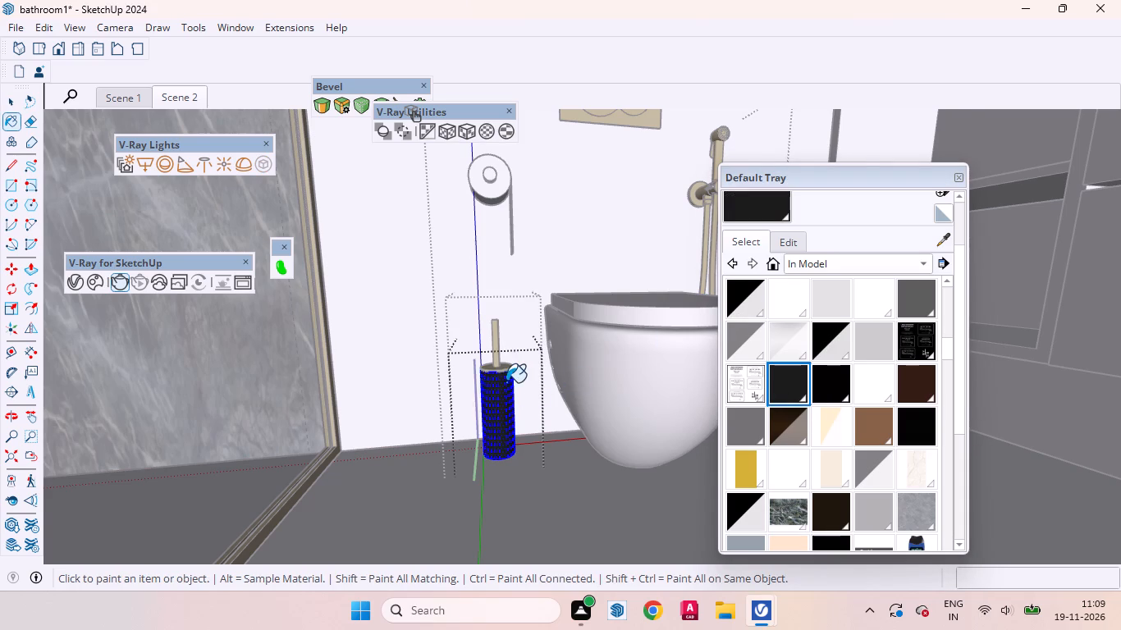
scroll(506, 382, up, 9)
click(489, 319)
click(492, 401)
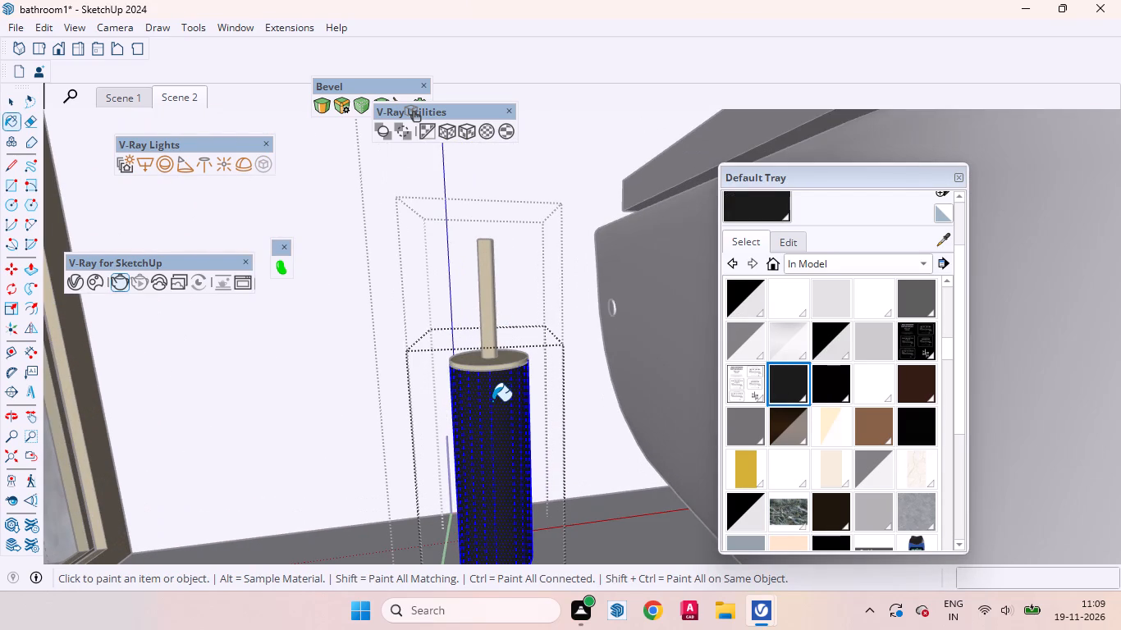
Paint the toilet brush's handle and lid with the same dark charcoal material and leave the nested groups.
key(space)
click(492, 359)
click(487, 338)
triple_click(487, 331)
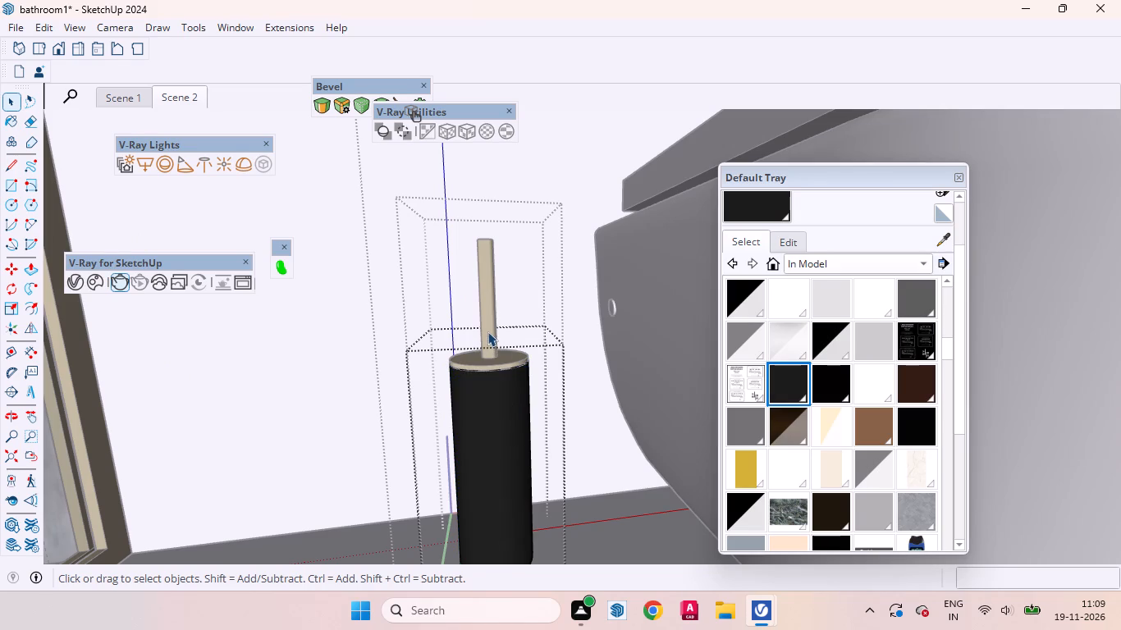
click(771, 209)
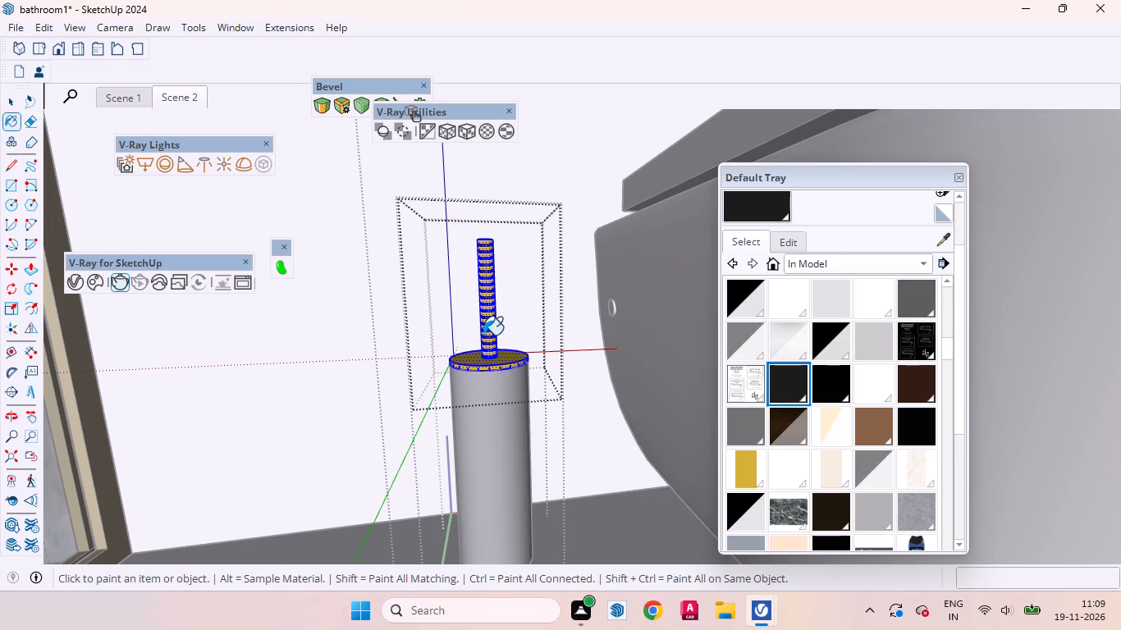
click(483, 335)
key(space)
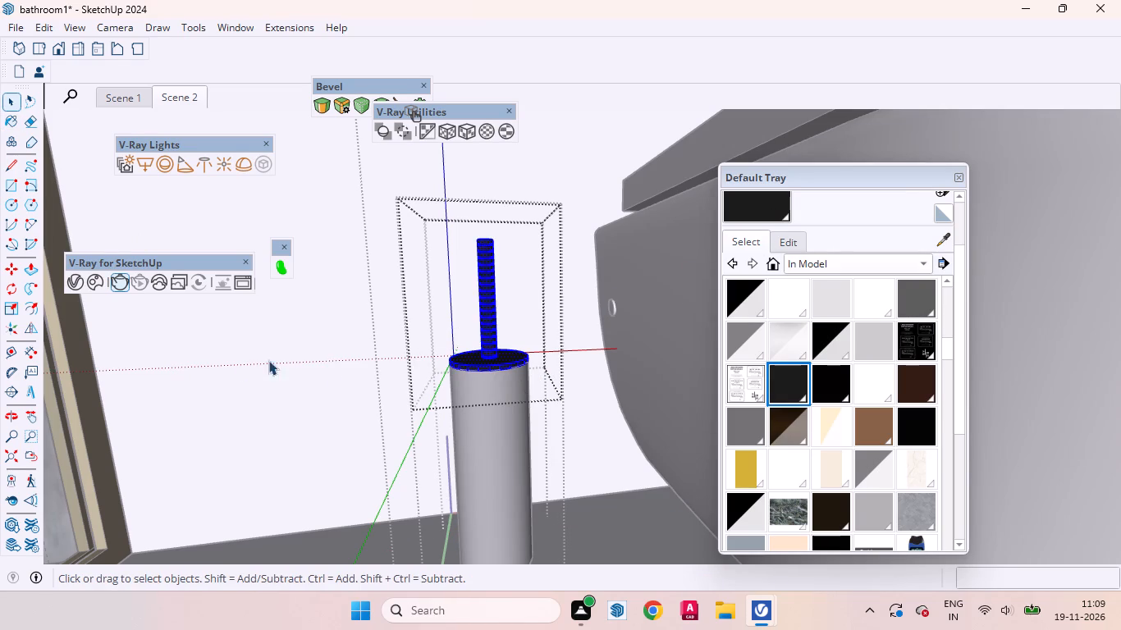
scroll(336, 373, down, 18)
scroll(457, 409, up, 1)
scroll(456, 413, down, 1)
scroll(455, 414, up, 1)
scroll(455, 418, down, 12)
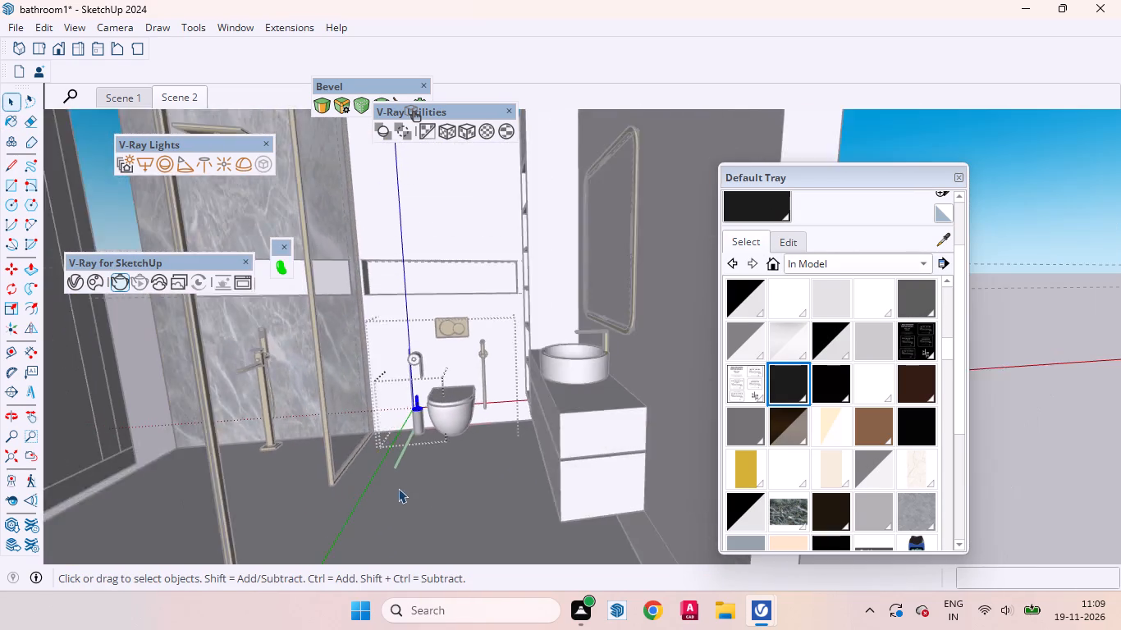
scroll(398, 488, down, 3)
click(658, 340)
scroll(450, 423, up, 7)
scroll(460, 406, down, 4)
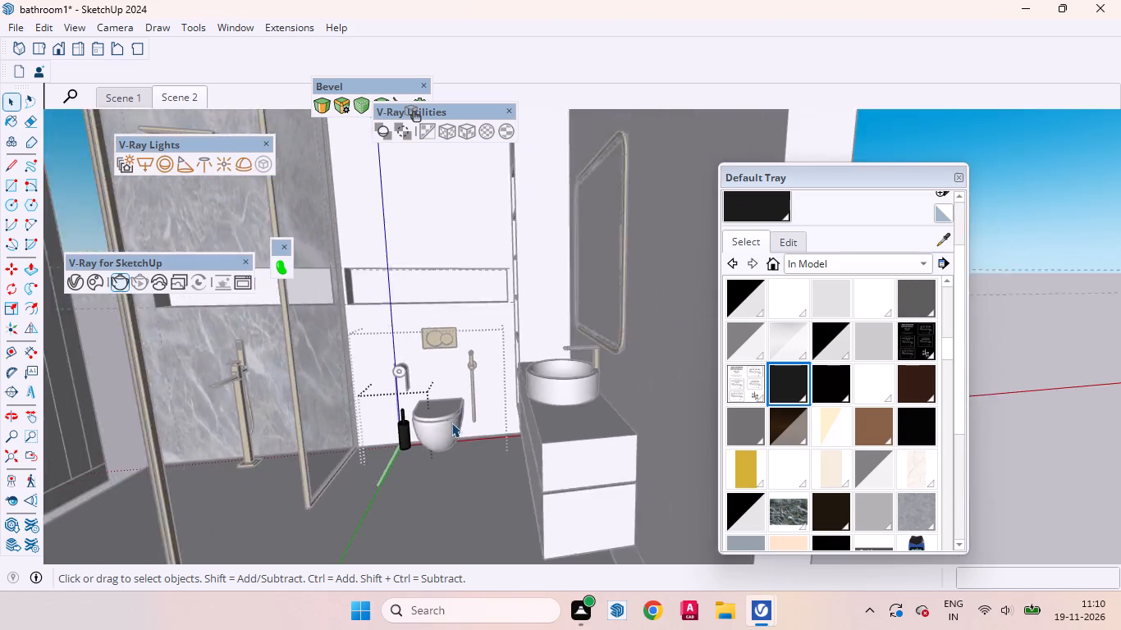
scroll(451, 422, down, 7)
triple_click(601, 395)
triple_click(601, 395)
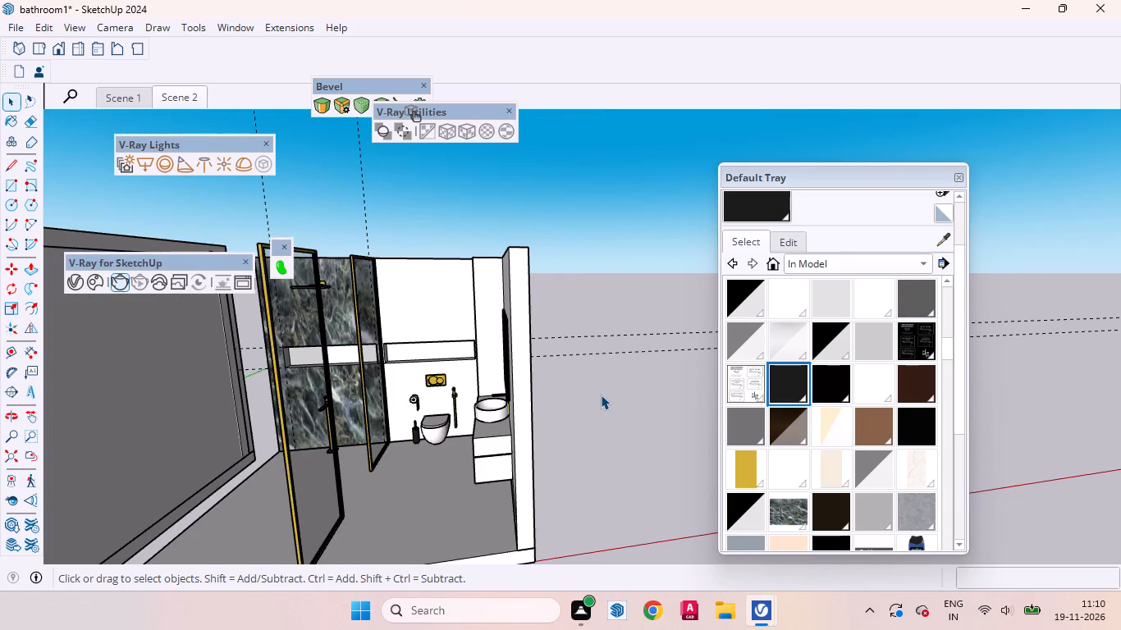
Examine the wall-hung toilet and its surrounding fixtures, including their position relative to the floor and back wall.
scroll(422, 423, up, 20)
middle_drag(439, 475, 431, 573)
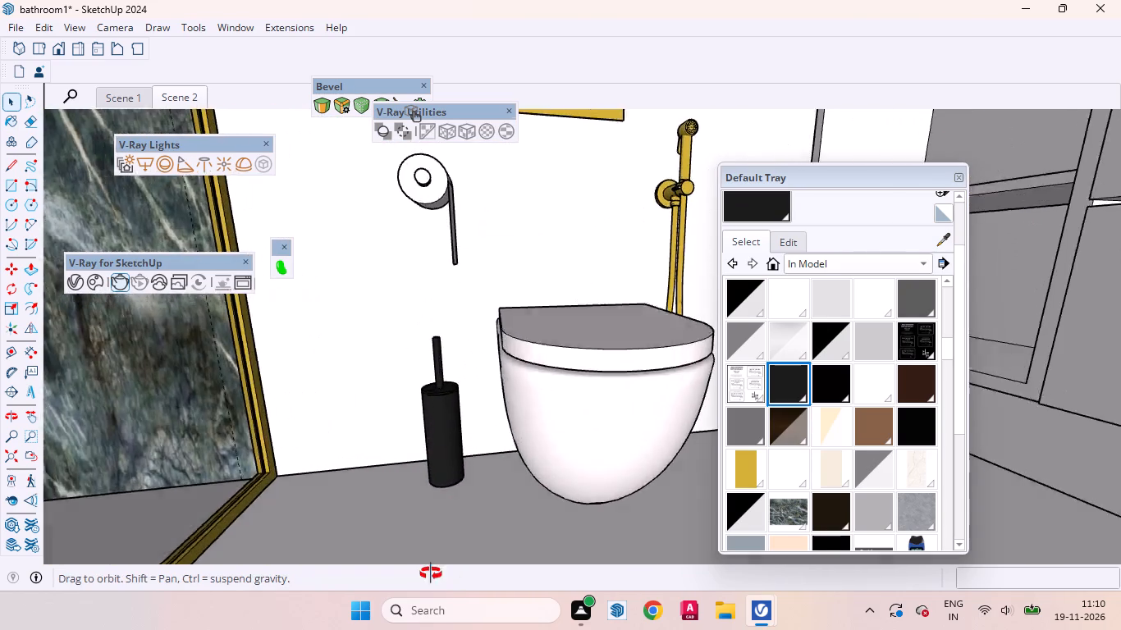
middle_drag(431, 573, 431, 292)
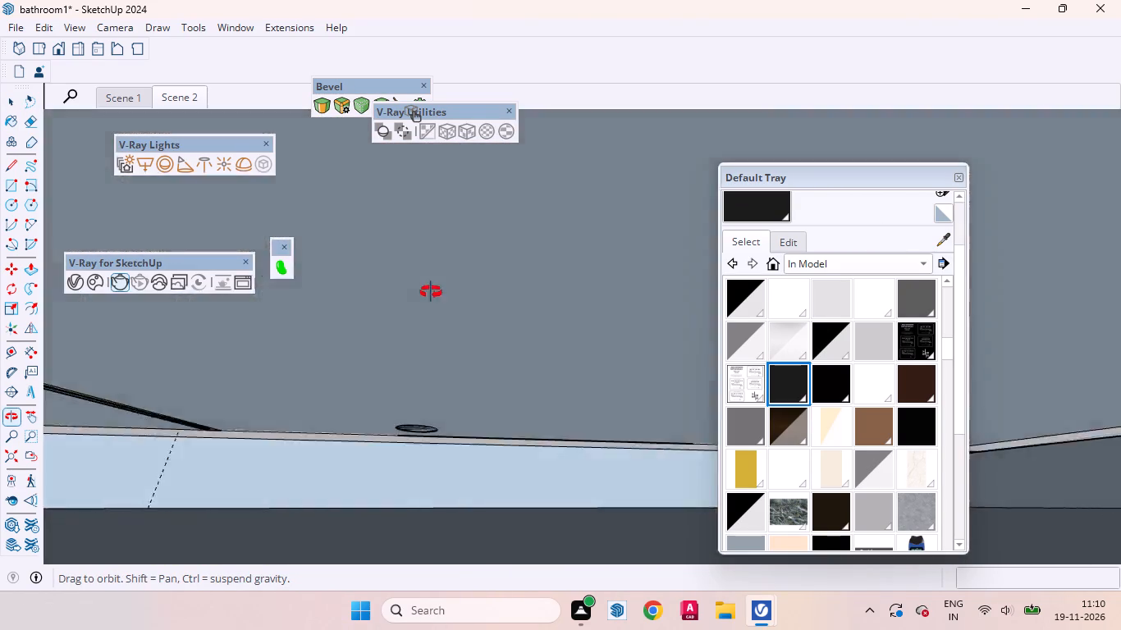
middle_drag(431, 292, 377, 395)
scroll(496, 414, down, 7)
scroll(534, 444, up, 8)
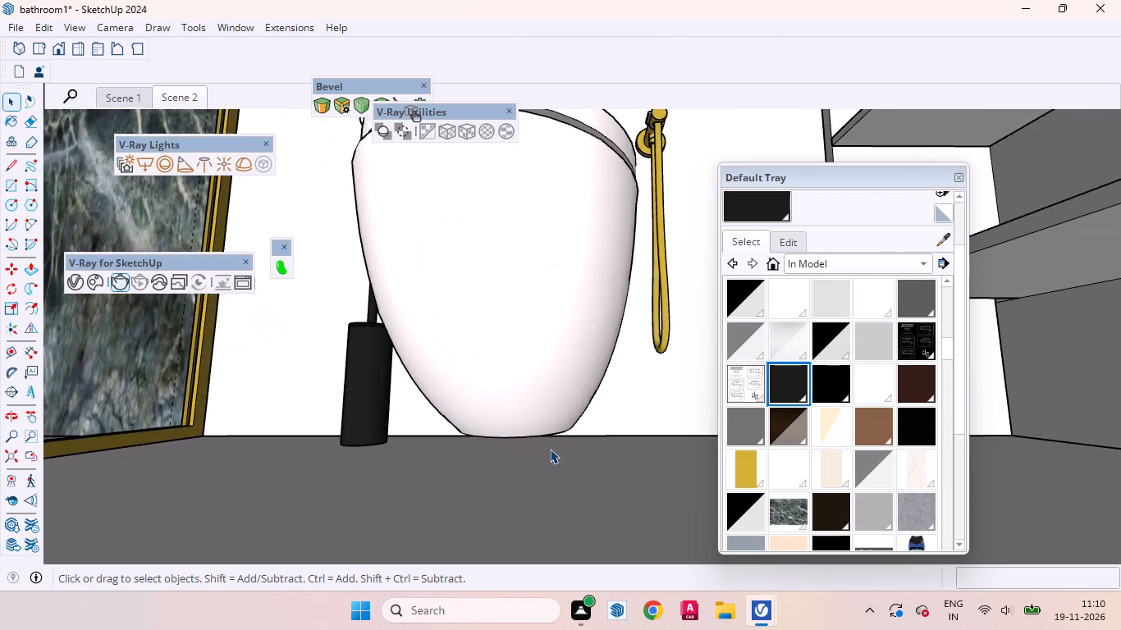
middle_drag(525, 452, 551, 518)
scroll(509, 480, down, 2)
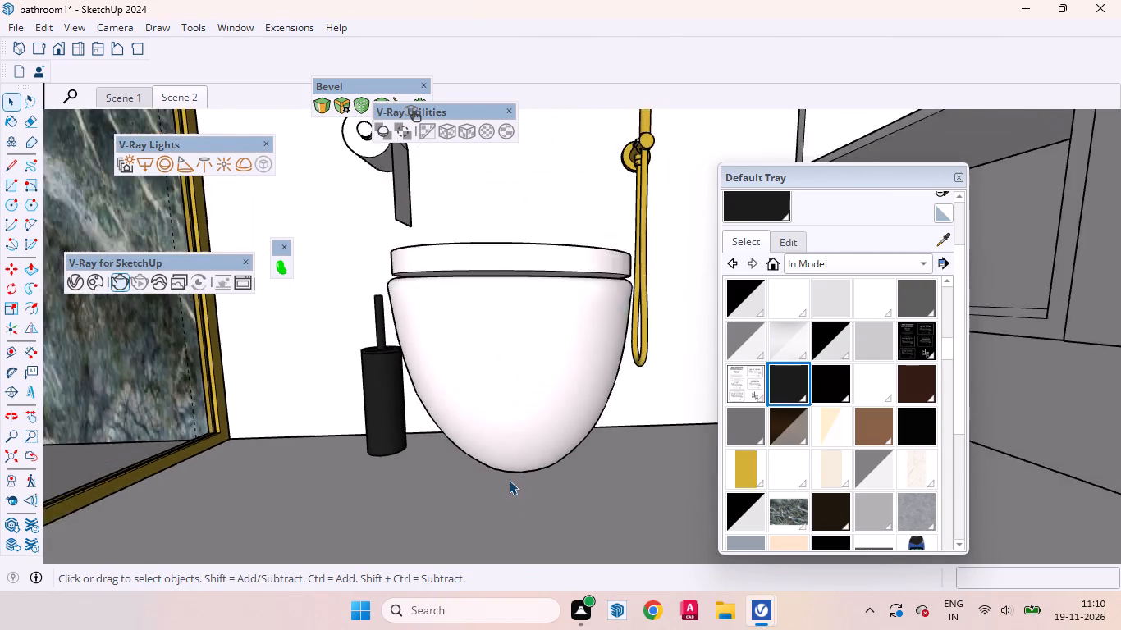
scroll(509, 480, down, 17)
click(506, 440)
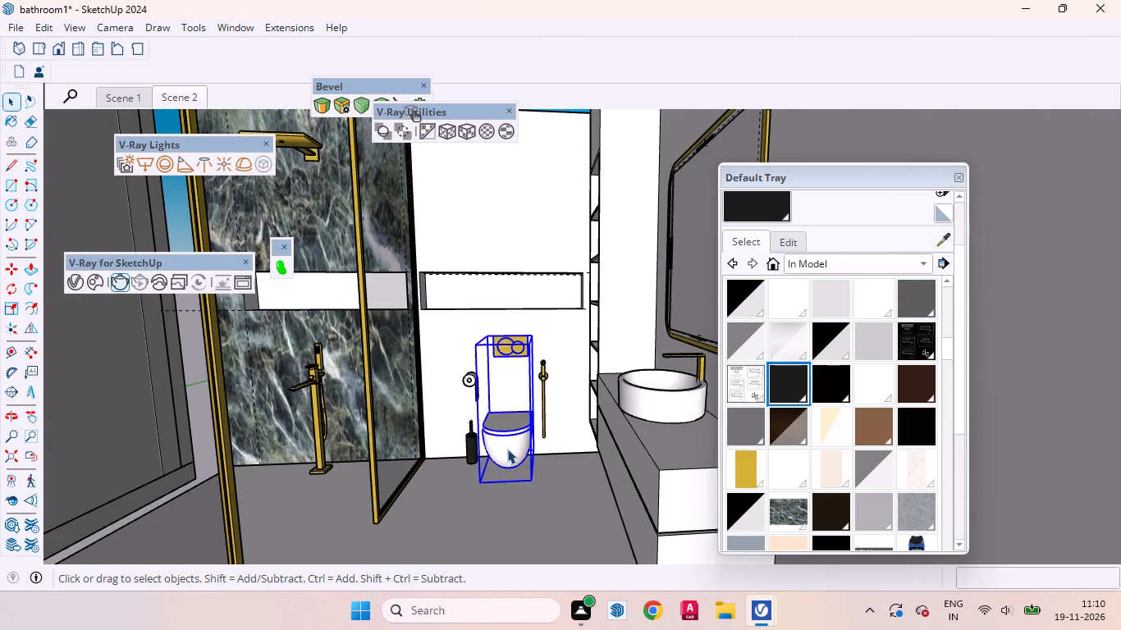
scroll(507, 454, up, 3)
middle_drag(507, 460, 514, 440)
scroll(570, 459, up, 1)
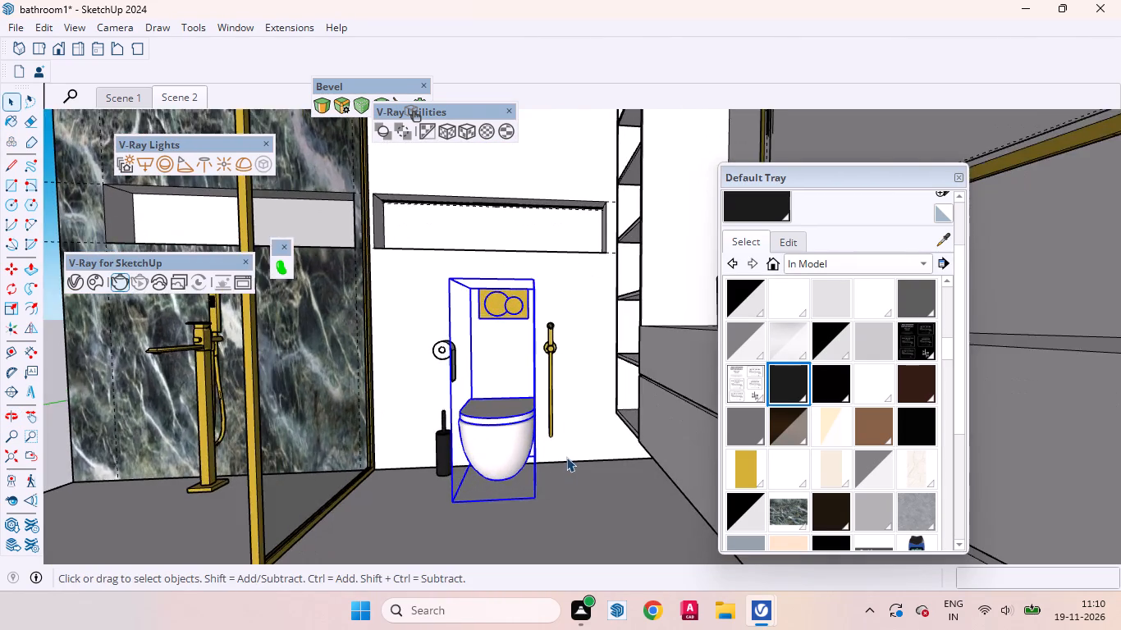
scroll(566, 457, up, 6)
middle_drag(553, 455, 377, 366)
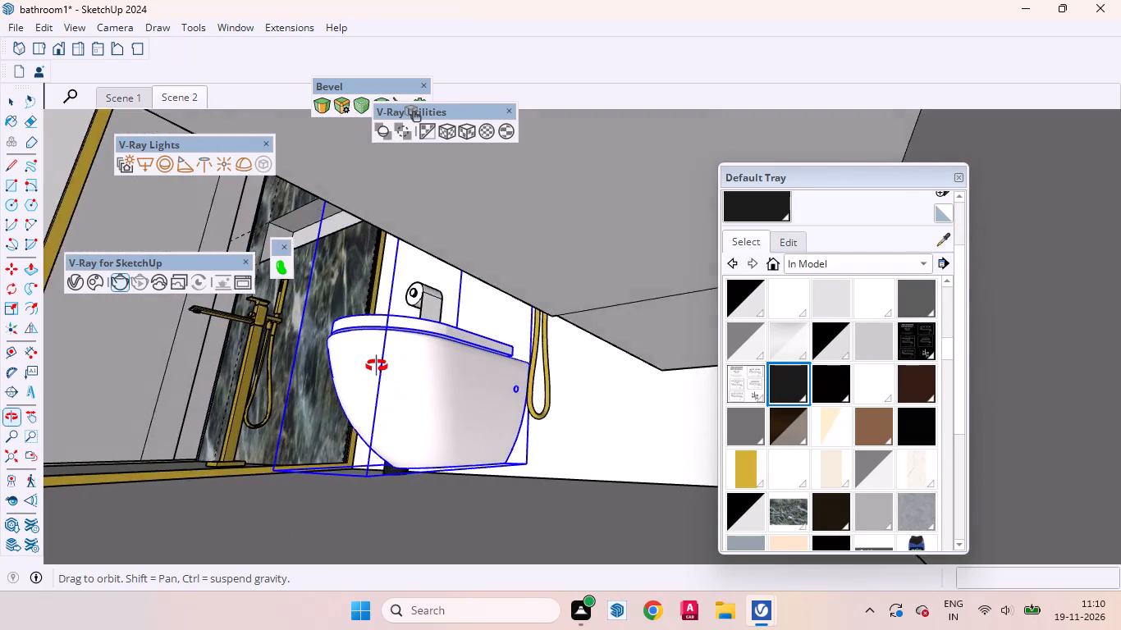
middle_drag(377, 366, 605, 456)
scroll(564, 455, down, 13)
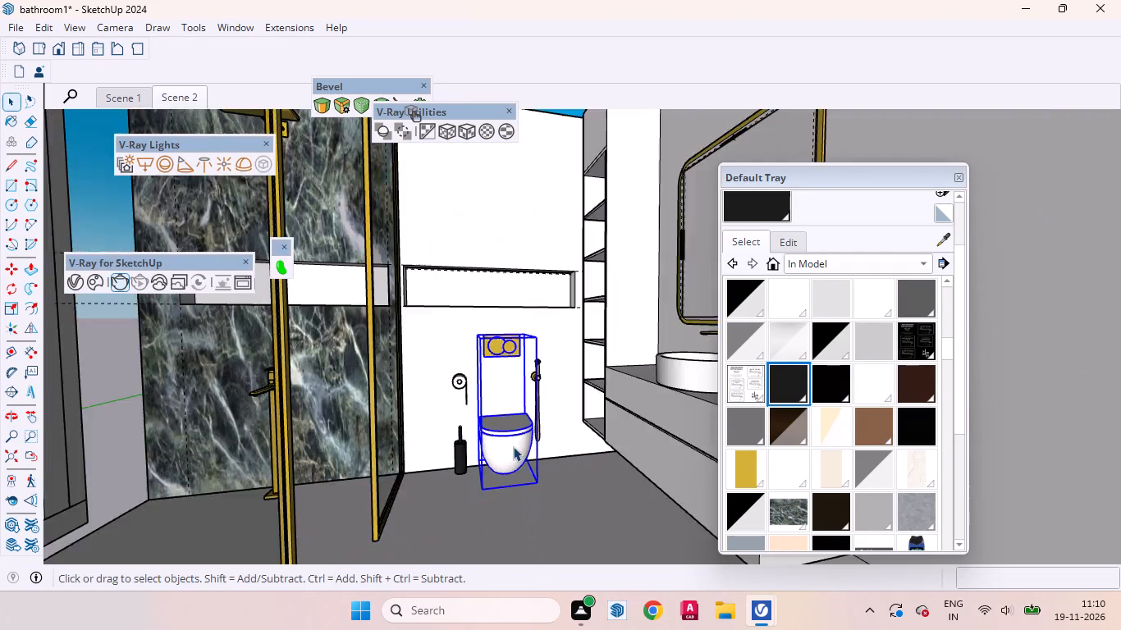
scroll(513, 446, down, 15)
click(612, 447)
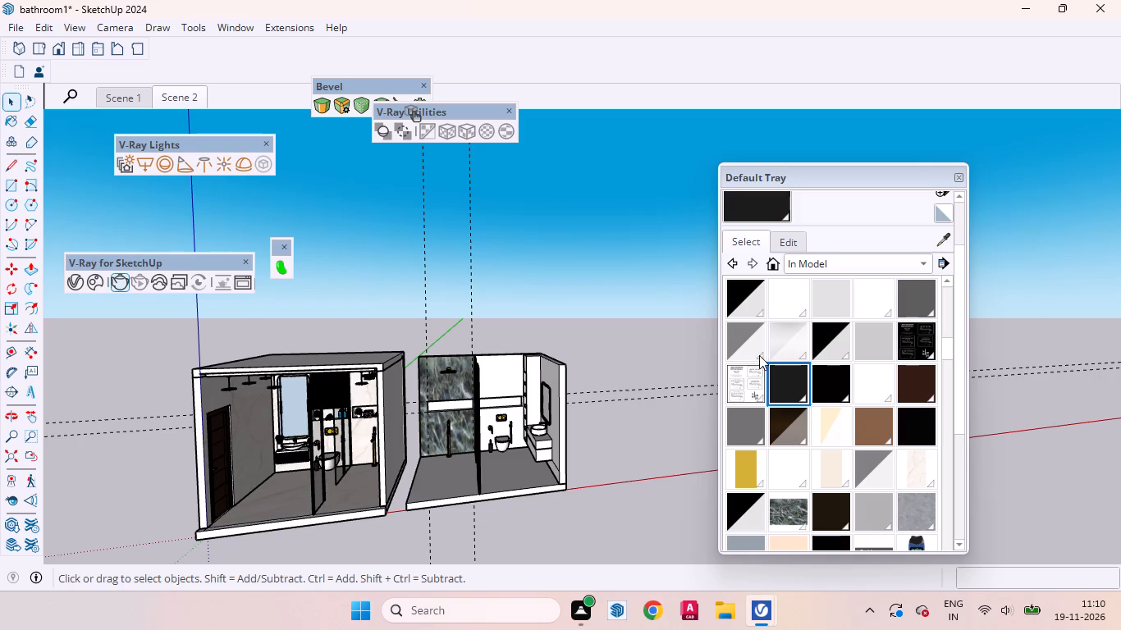
Sample the gold-veined white marble from the reference bathroom's wall and paint it on the toilet side of the new back wall.
click(940, 238)
scroll(291, 450, up, 8)
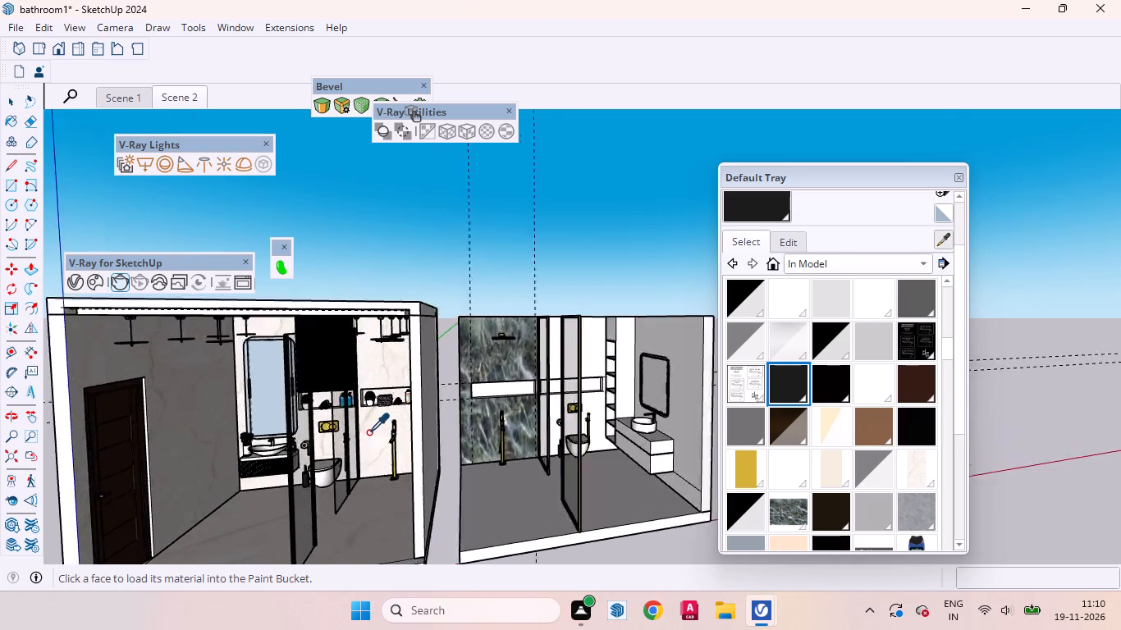
scroll(368, 432, up, 5)
click(387, 415)
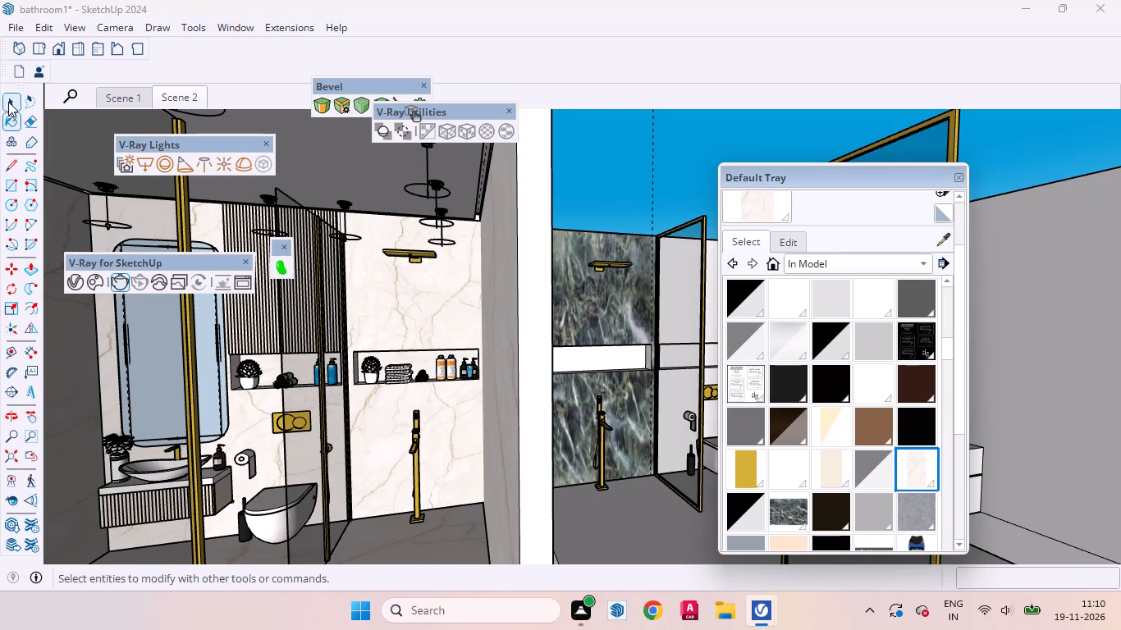
click(11, 102)
scroll(419, 418, down, 12)
scroll(580, 409, up, 7)
click(507, 337)
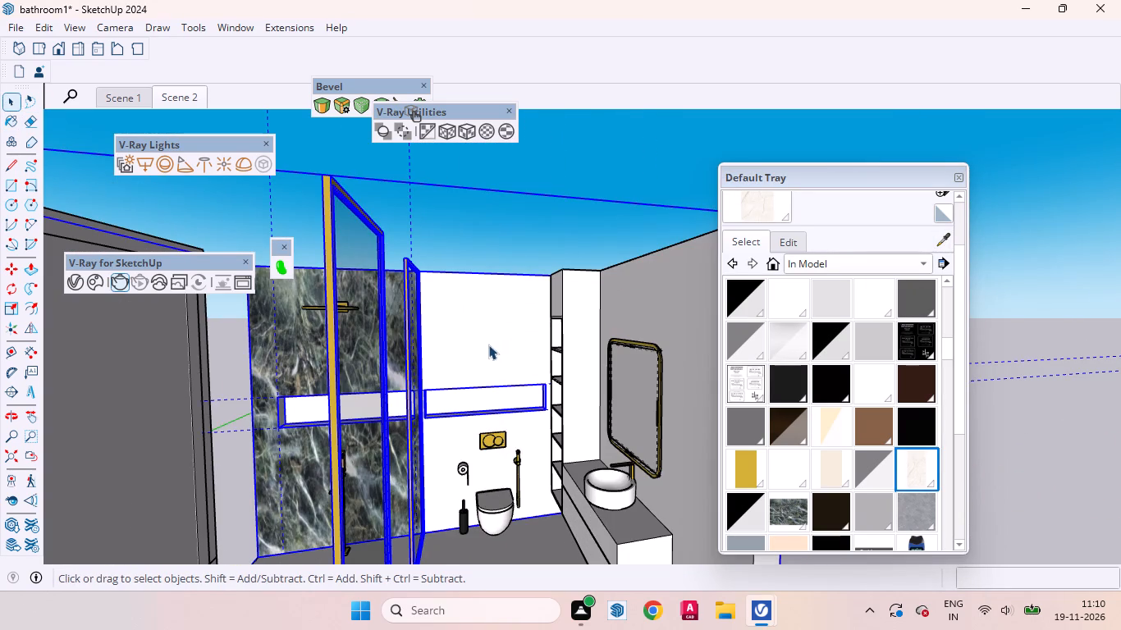
double_click(488, 345)
click(506, 339)
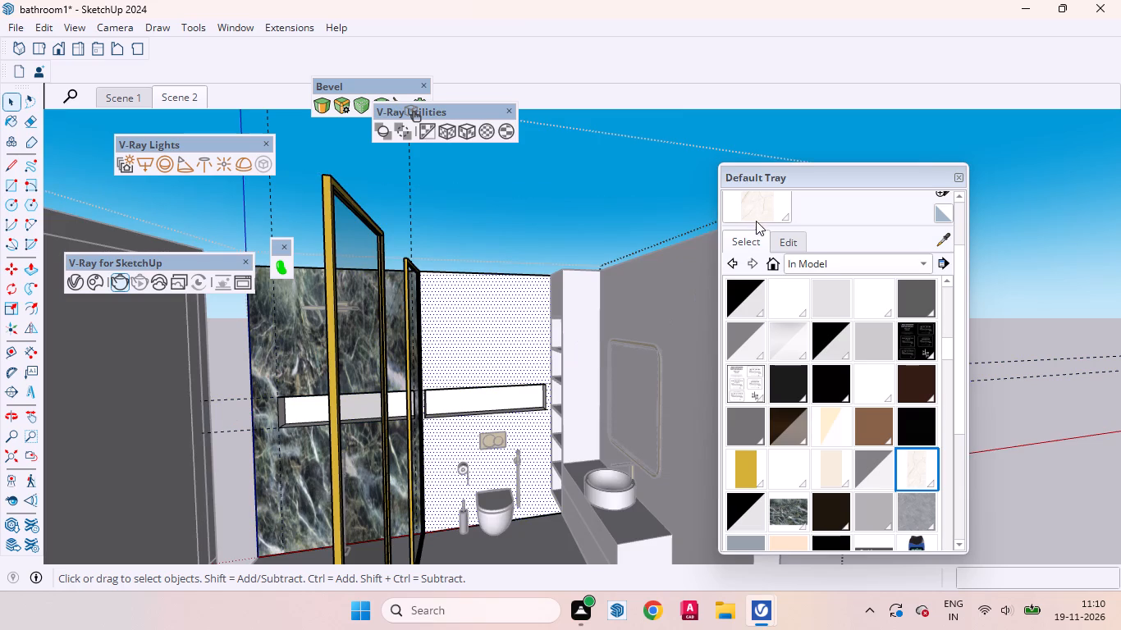
click(756, 214)
click(485, 332)
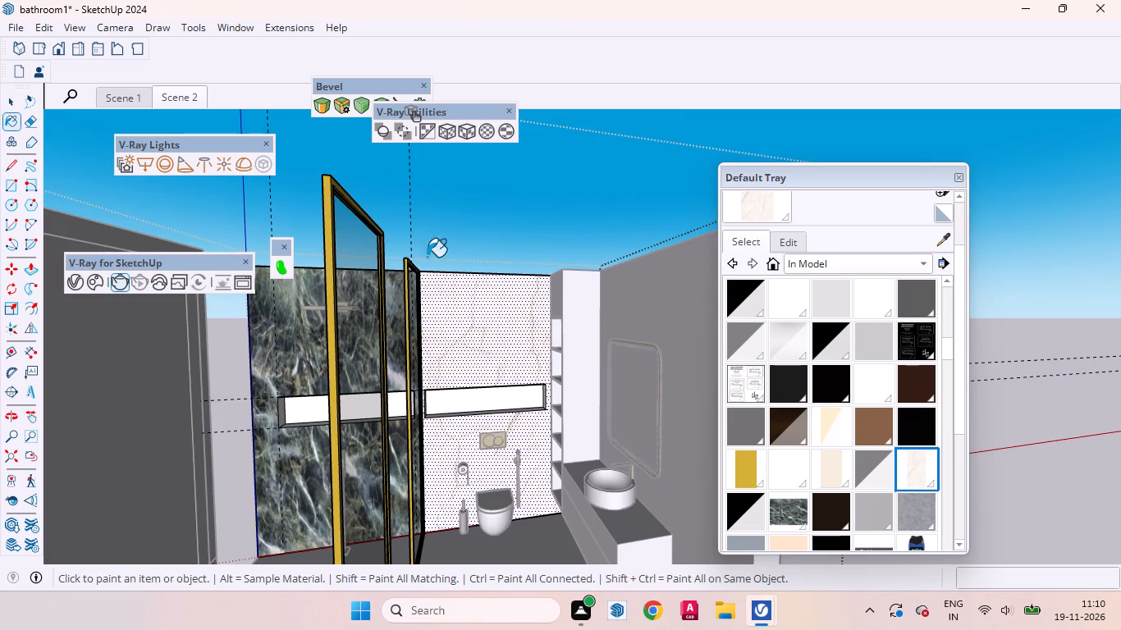
click(461, 138)
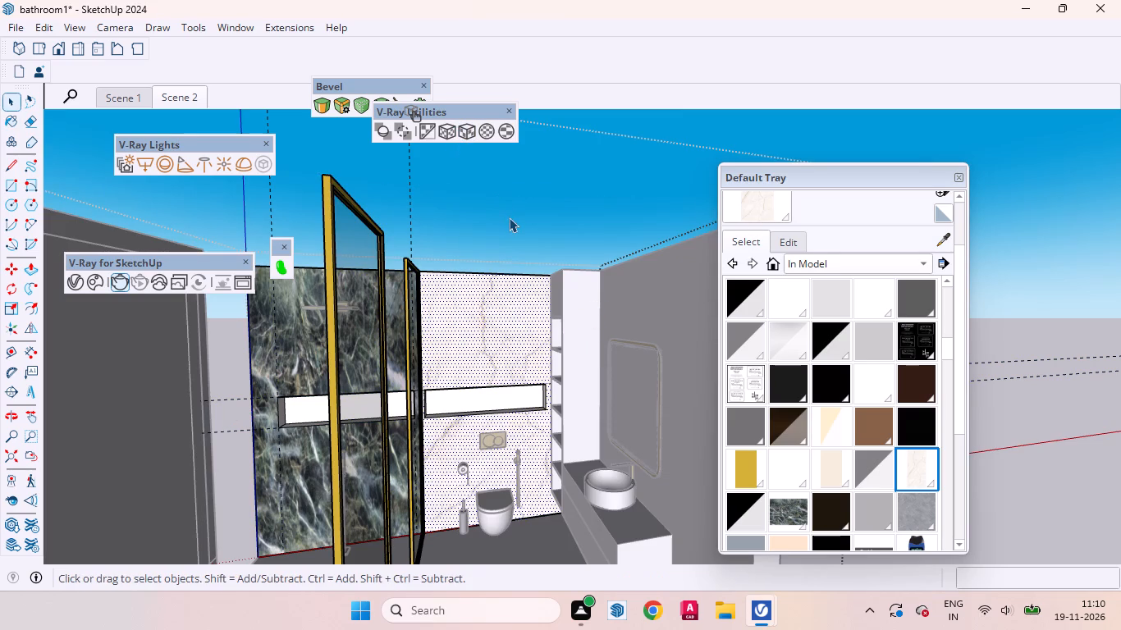
click(509, 217)
click(538, 231)
Paint the back face of the niche above the toilet with the gold-veined white marble.
scroll(508, 371, up, 6)
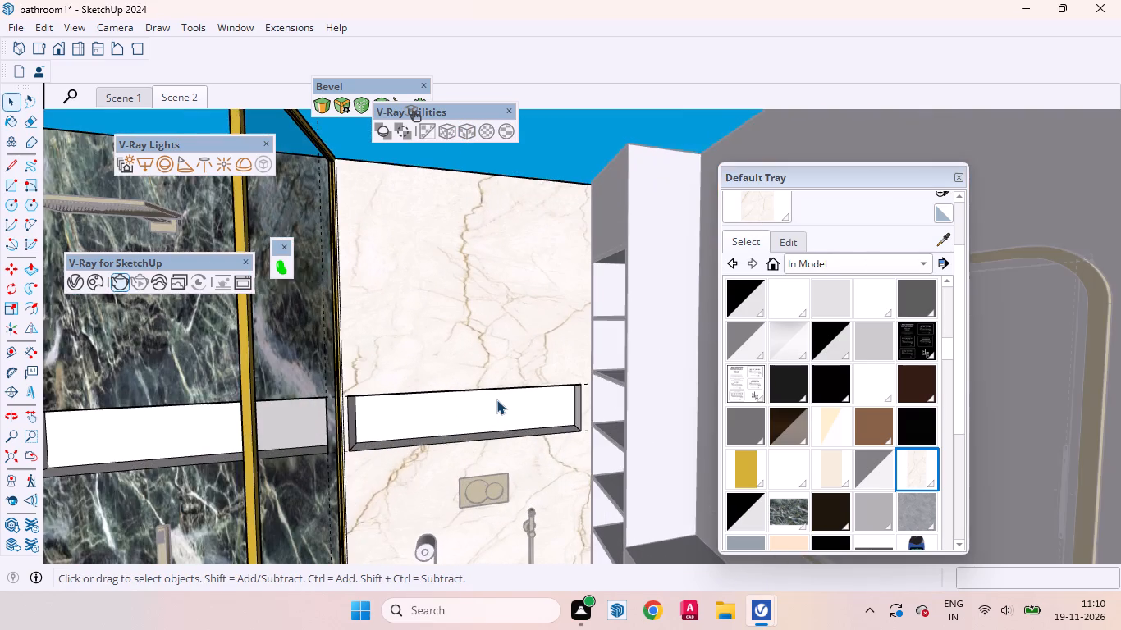
scroll(496, 399, up, 1)
middle_drag(474, 400, 400, 349)
click(477, 421)
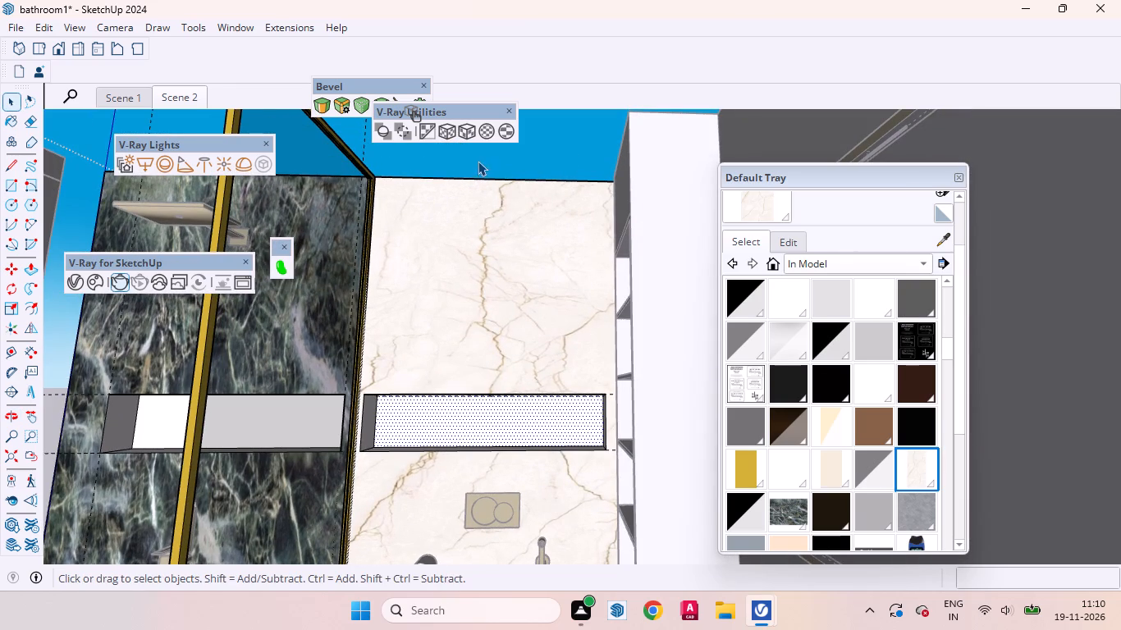
click(766, 208)
click(510, 431)
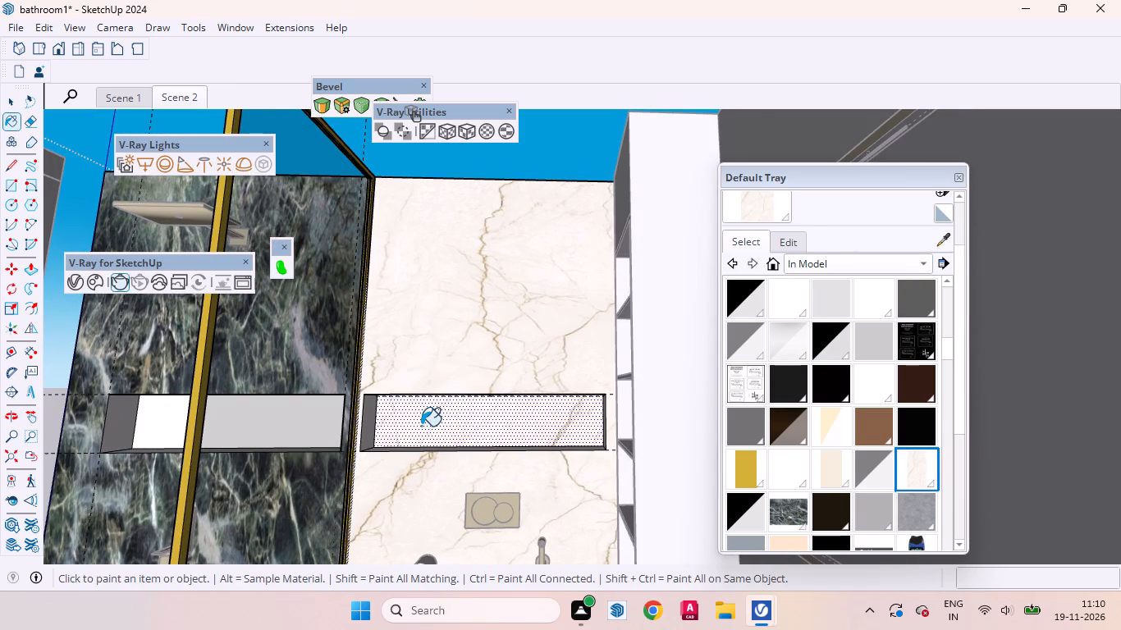
Paint the inner side, top and bottom faces of the niche above the toilet with the gold-veined white marble.
scroll(400, 426, up, 7)
click(350, 413)
scroll(439, 410, up, 2)
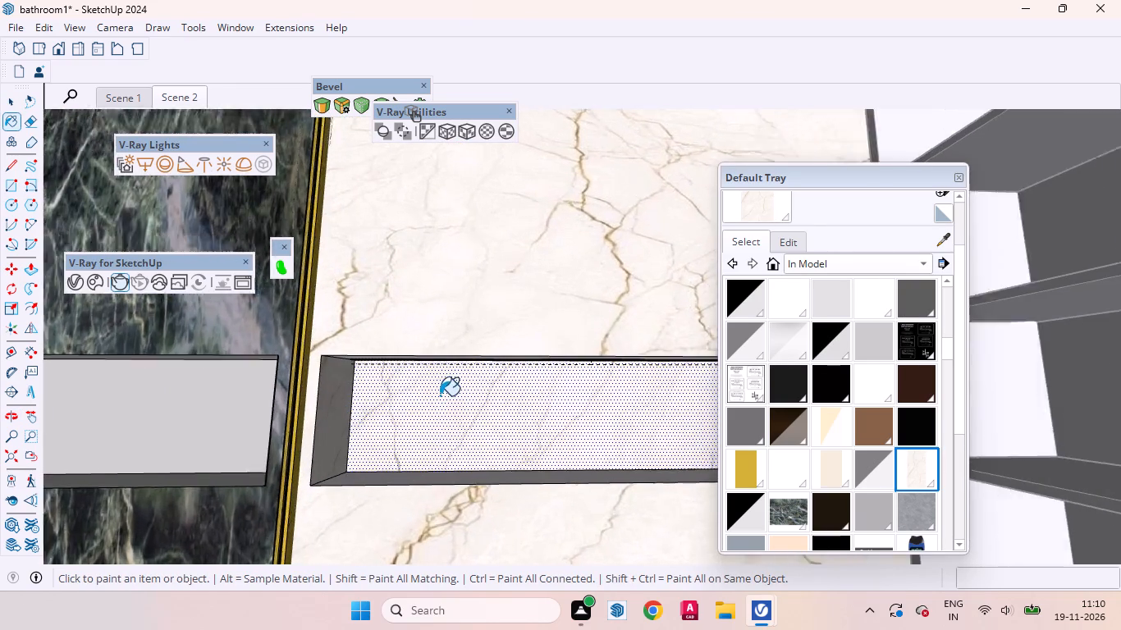
scroll(440, 395, up, 4)
click(443, 334)
click(463, 545)
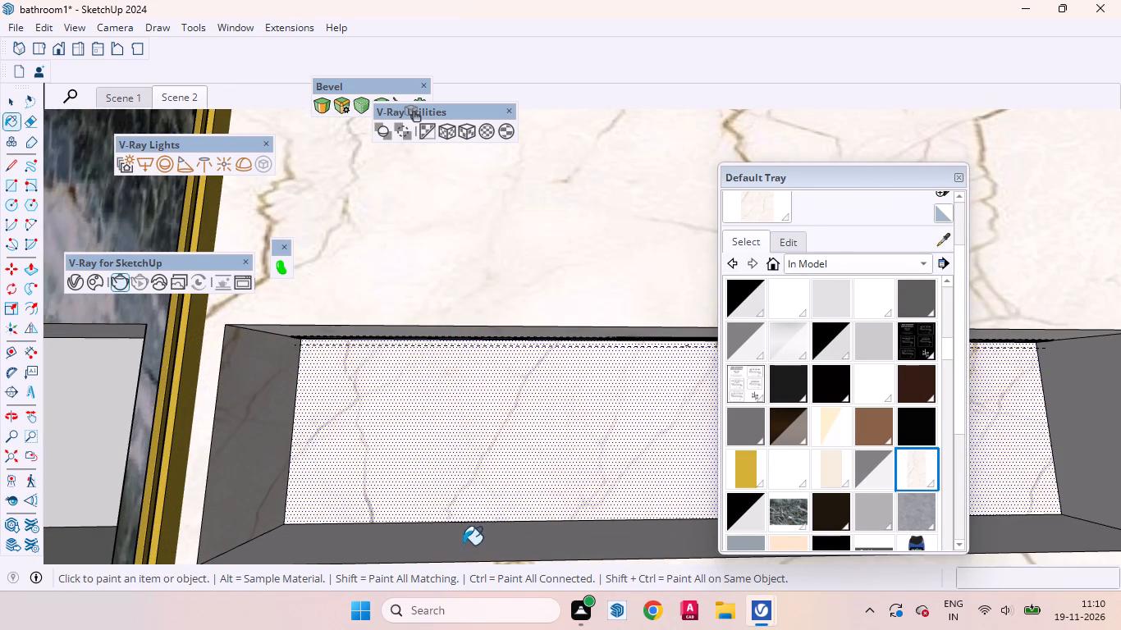
scroll(389, 394, down, 10)
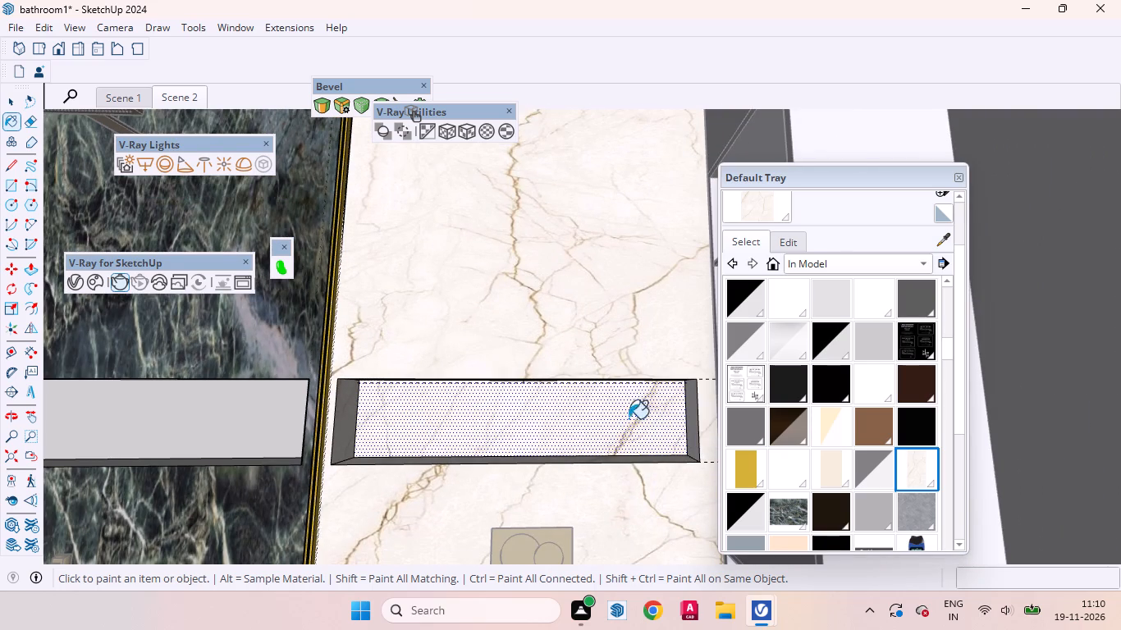
click(693, 411)
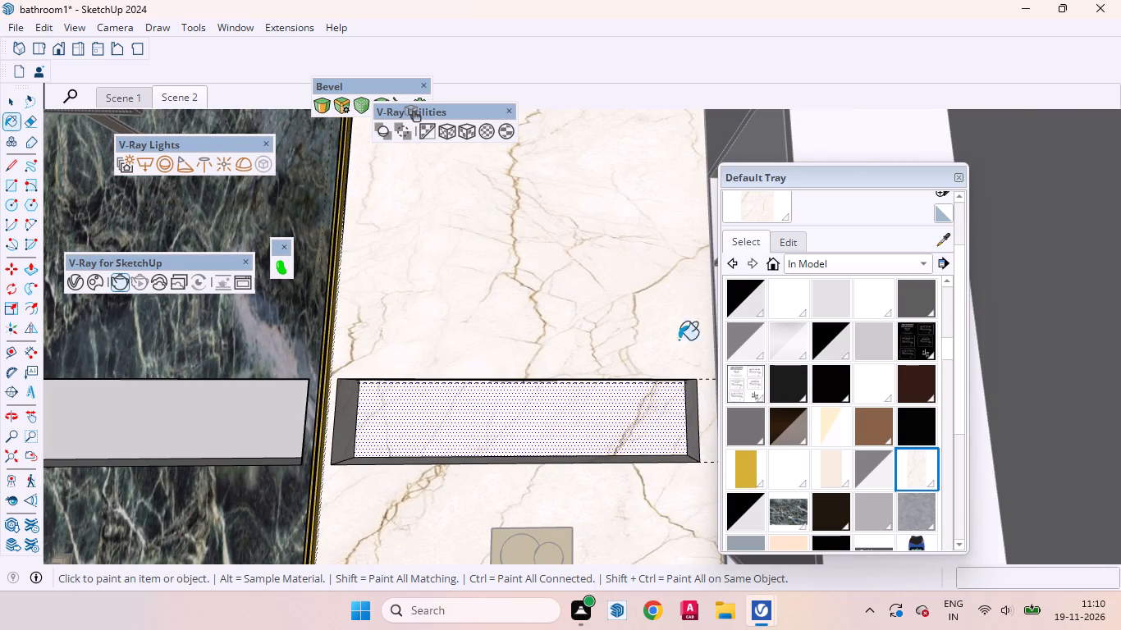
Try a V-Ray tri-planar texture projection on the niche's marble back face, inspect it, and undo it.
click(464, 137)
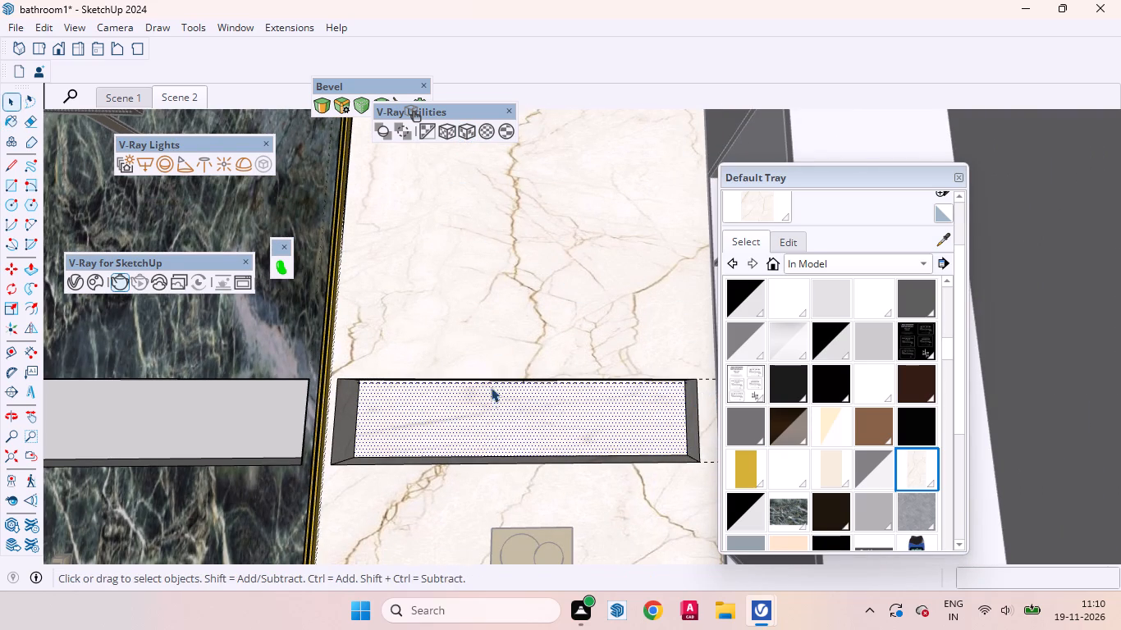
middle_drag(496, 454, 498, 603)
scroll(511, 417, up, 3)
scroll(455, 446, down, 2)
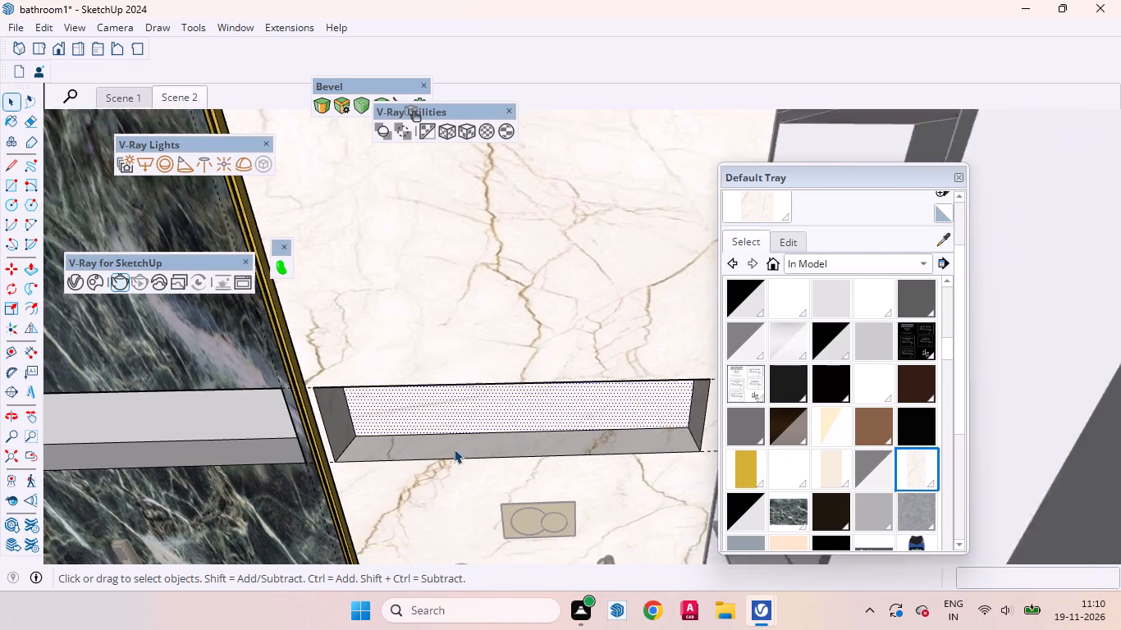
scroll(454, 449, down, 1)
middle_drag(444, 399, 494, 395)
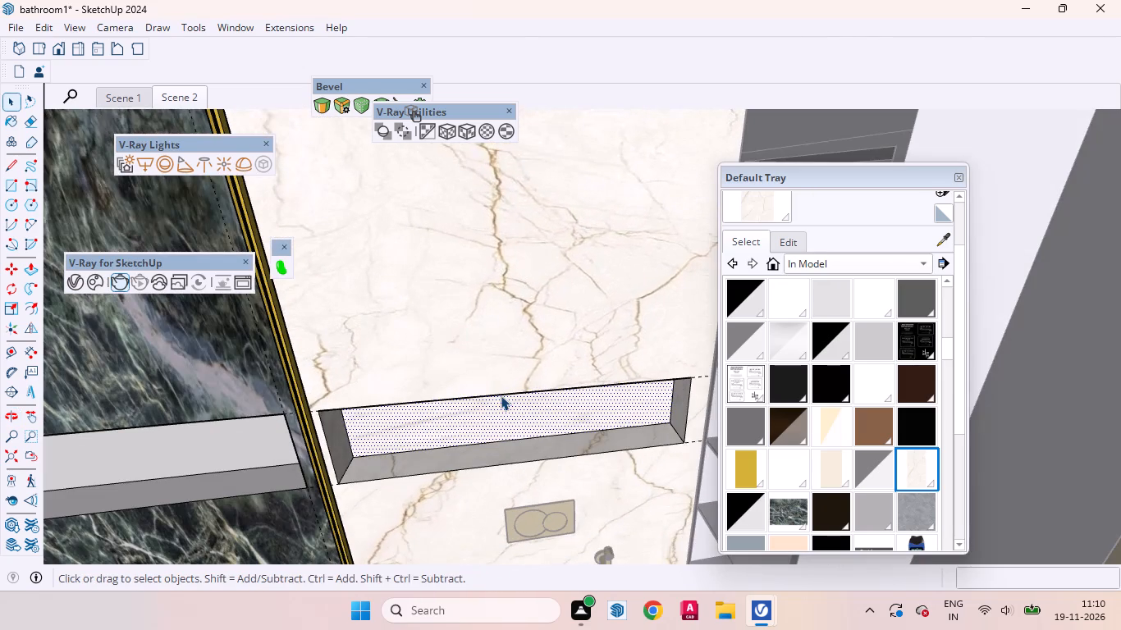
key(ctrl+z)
Leave the back wall group and open the floor group, with the floor's top face selected.
scroll(504, 403, down, 12)
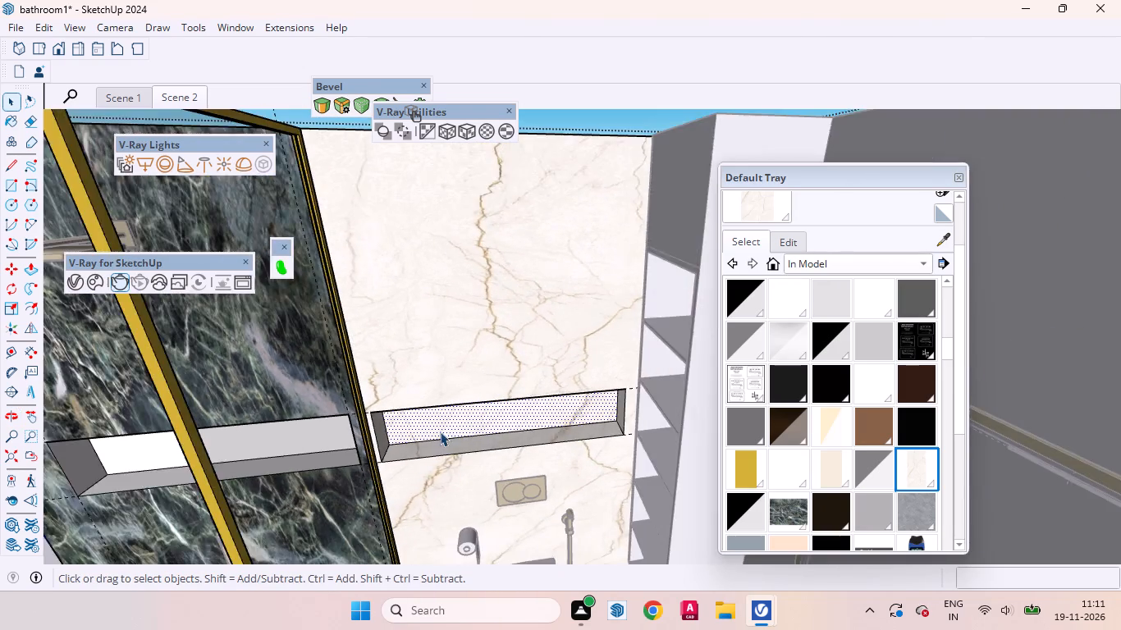
scroll(440, 431, down, 6)
click(523, 229)
middle_drag(505, 408, 501, 262)
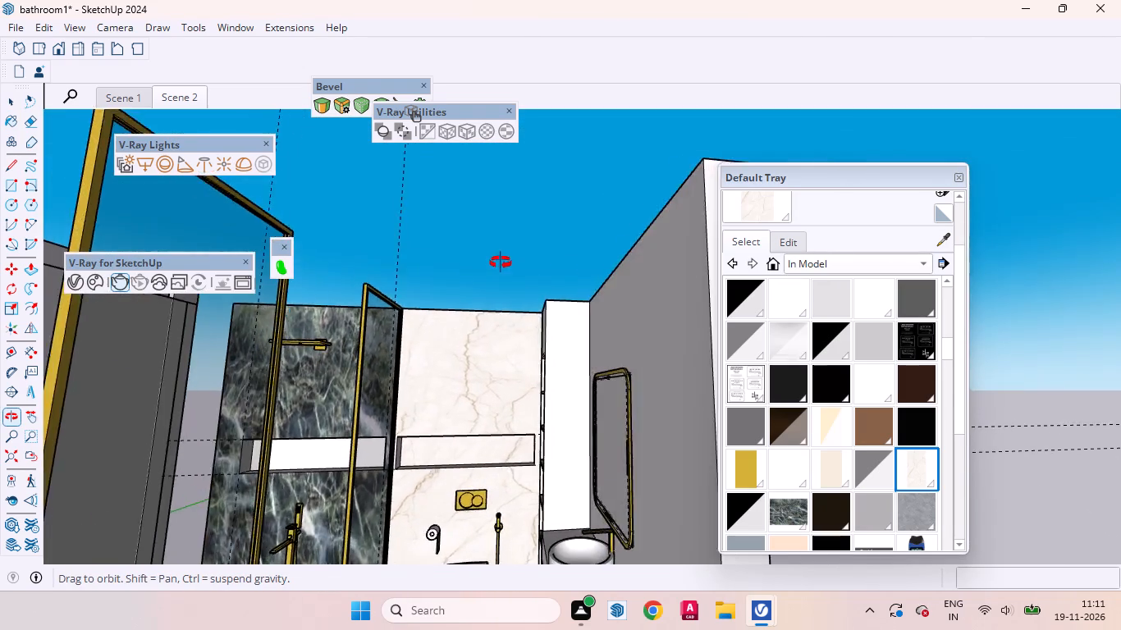
middle_drag(501, 262, 567, 332)
scroll(449, 270, down, 6)
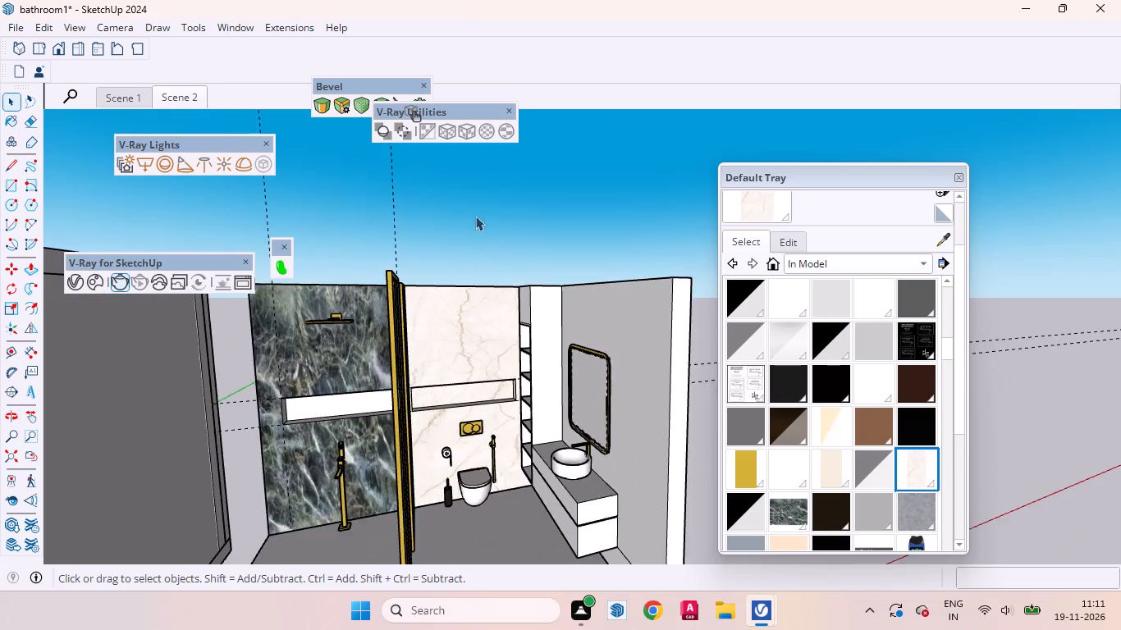
scroll(475, 216, down, 7)
middle_drag(500, 410, 471, 571)
click(497, 404)
scroll(485, 403, up, 7)
double_click(482, 380)
click(496, 407)
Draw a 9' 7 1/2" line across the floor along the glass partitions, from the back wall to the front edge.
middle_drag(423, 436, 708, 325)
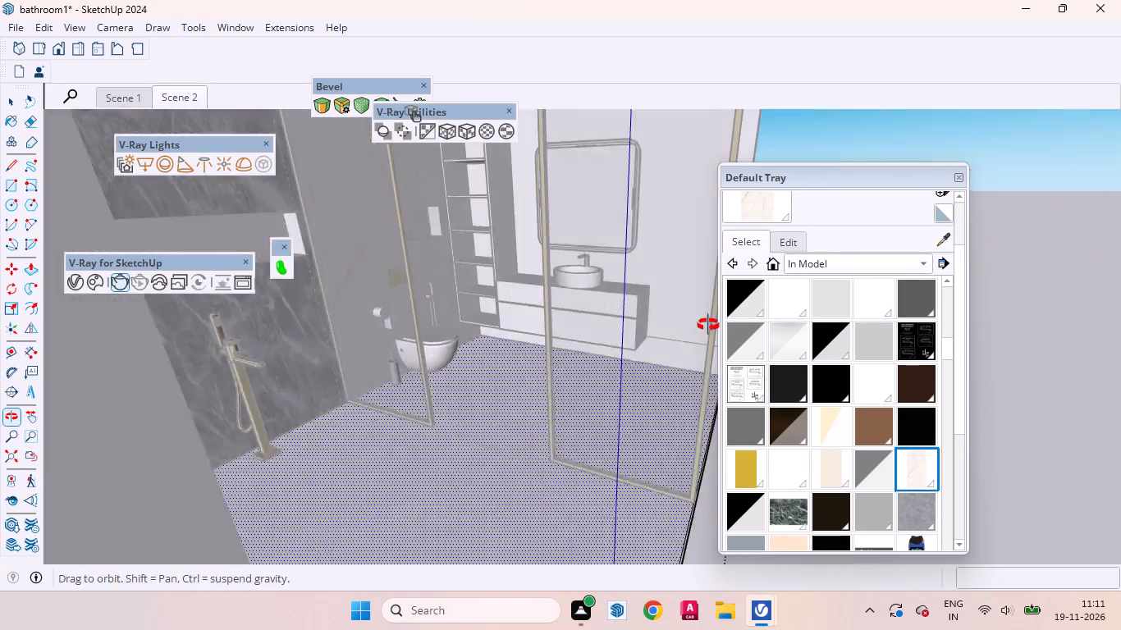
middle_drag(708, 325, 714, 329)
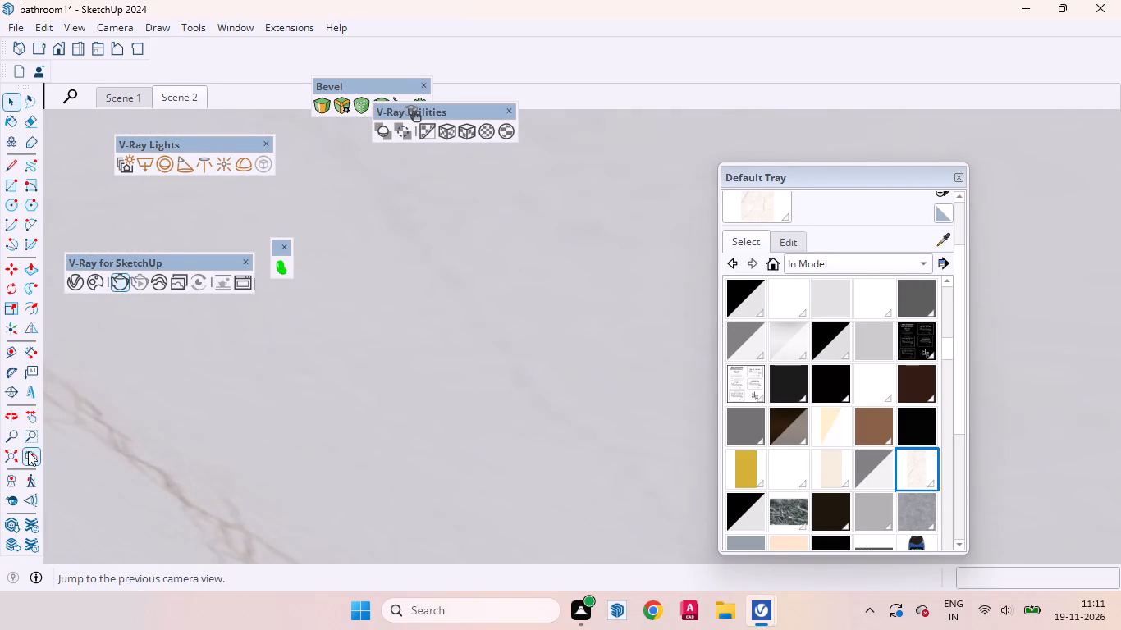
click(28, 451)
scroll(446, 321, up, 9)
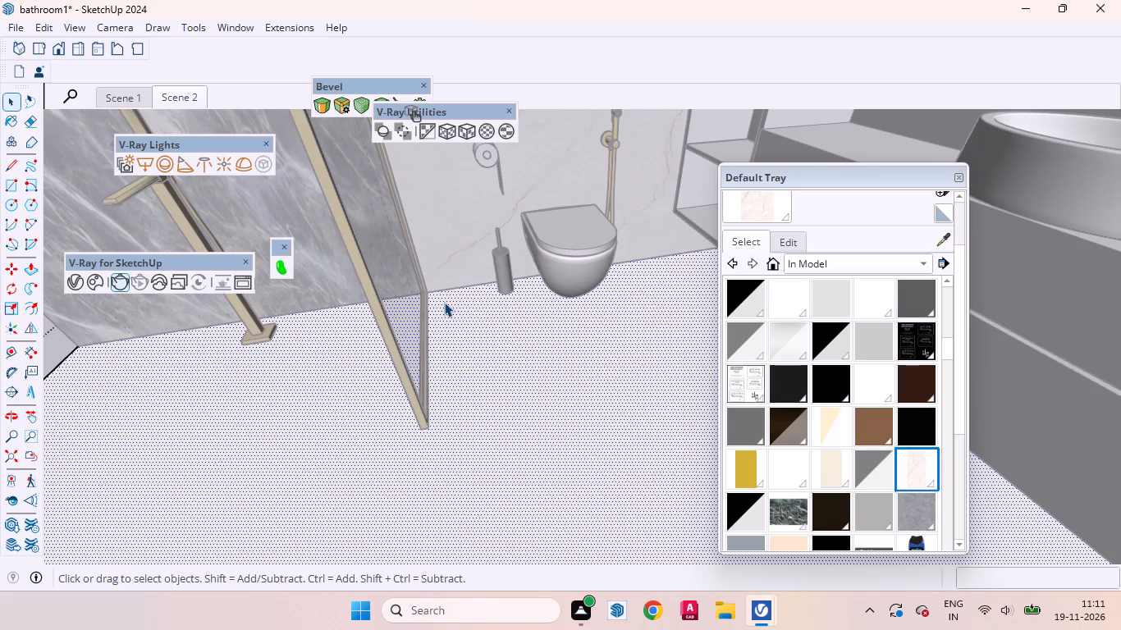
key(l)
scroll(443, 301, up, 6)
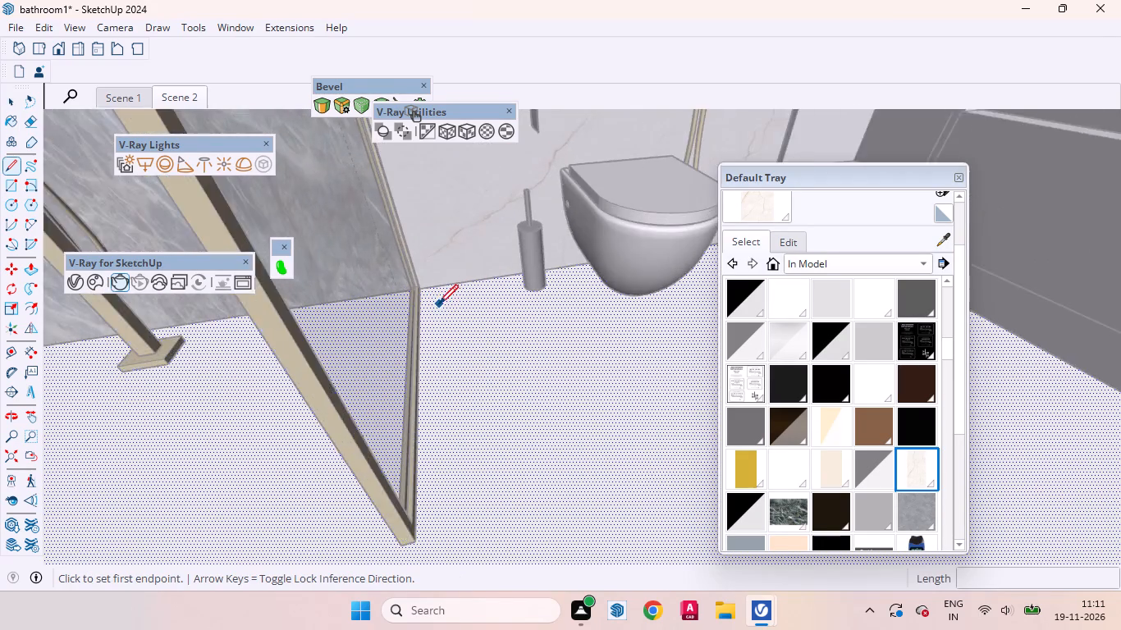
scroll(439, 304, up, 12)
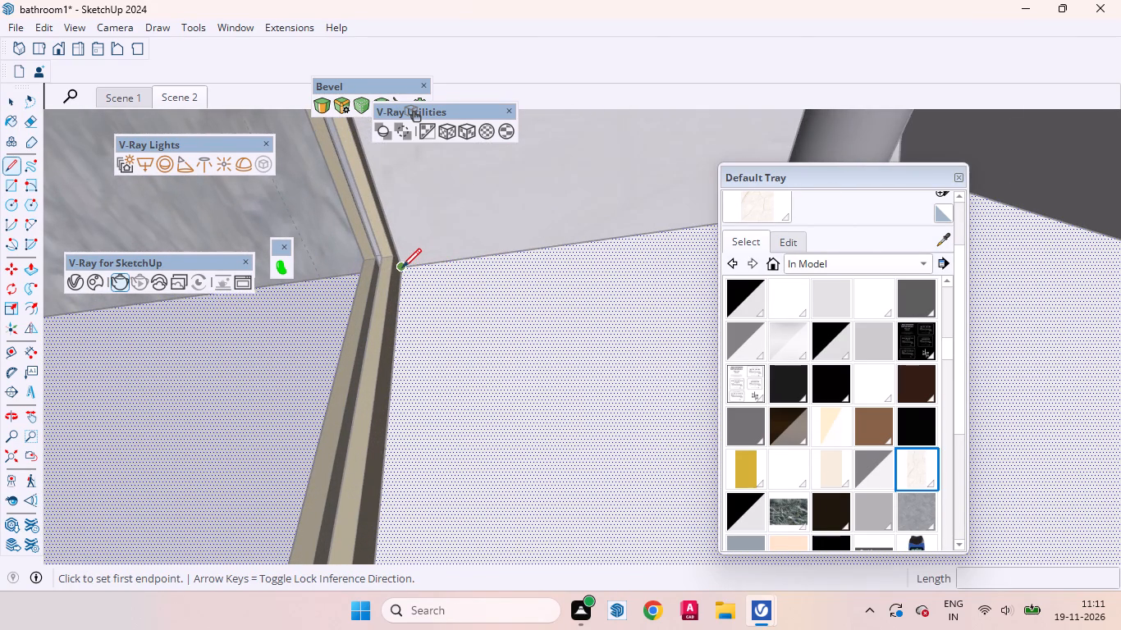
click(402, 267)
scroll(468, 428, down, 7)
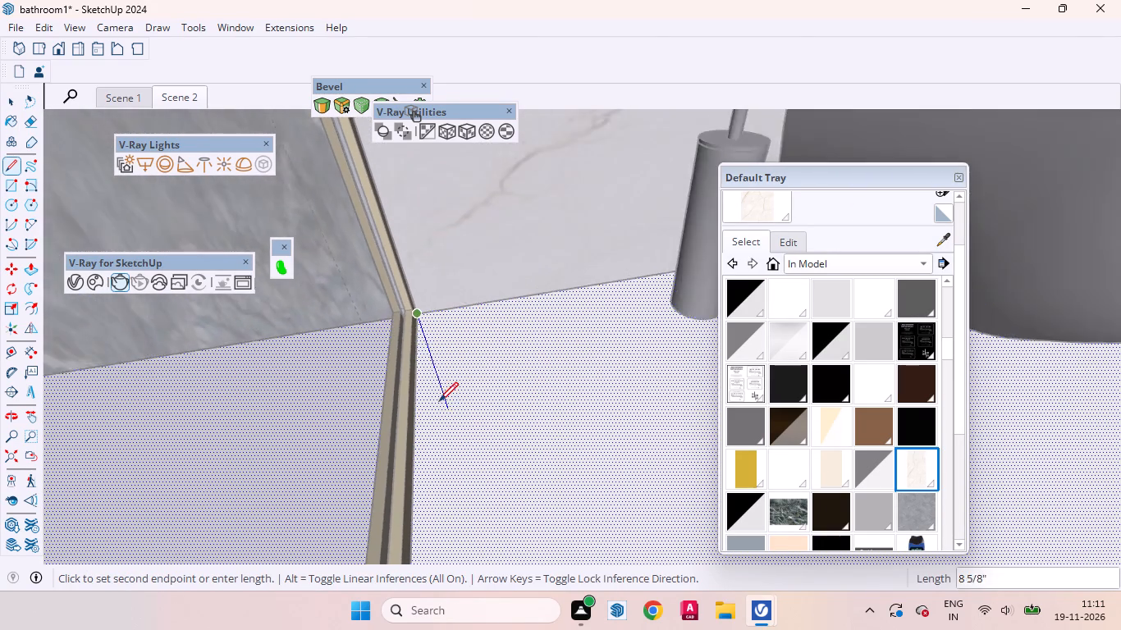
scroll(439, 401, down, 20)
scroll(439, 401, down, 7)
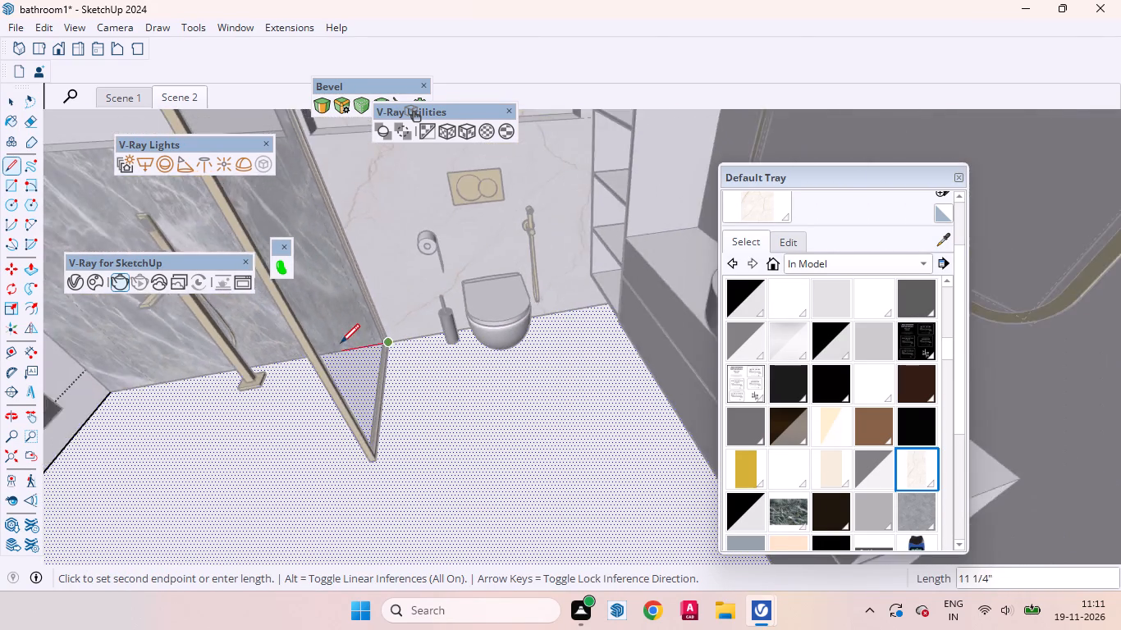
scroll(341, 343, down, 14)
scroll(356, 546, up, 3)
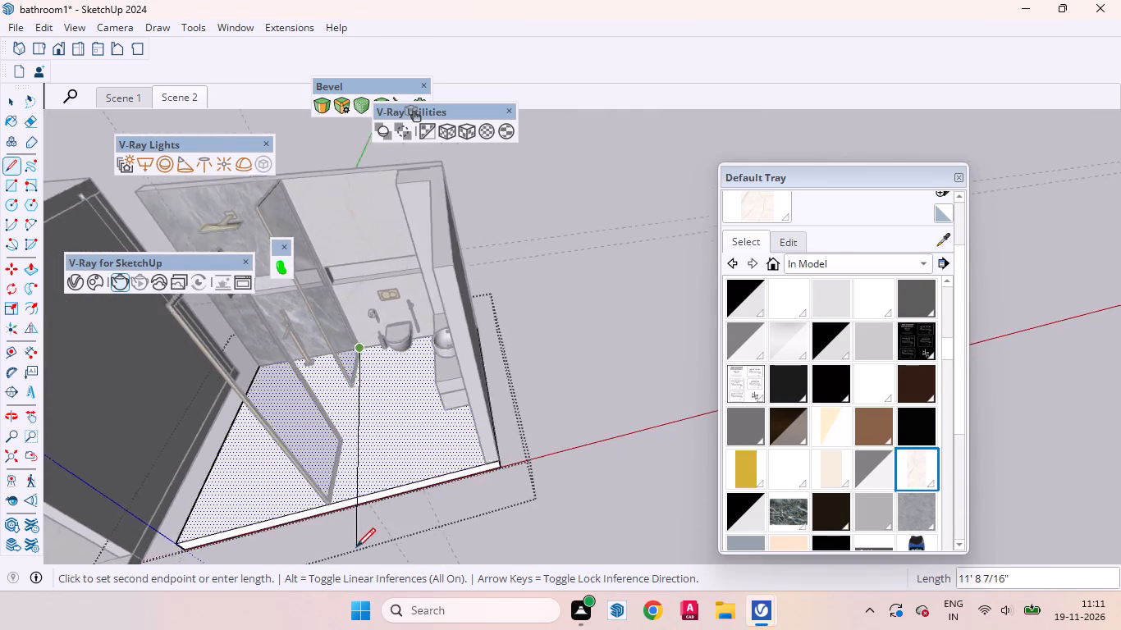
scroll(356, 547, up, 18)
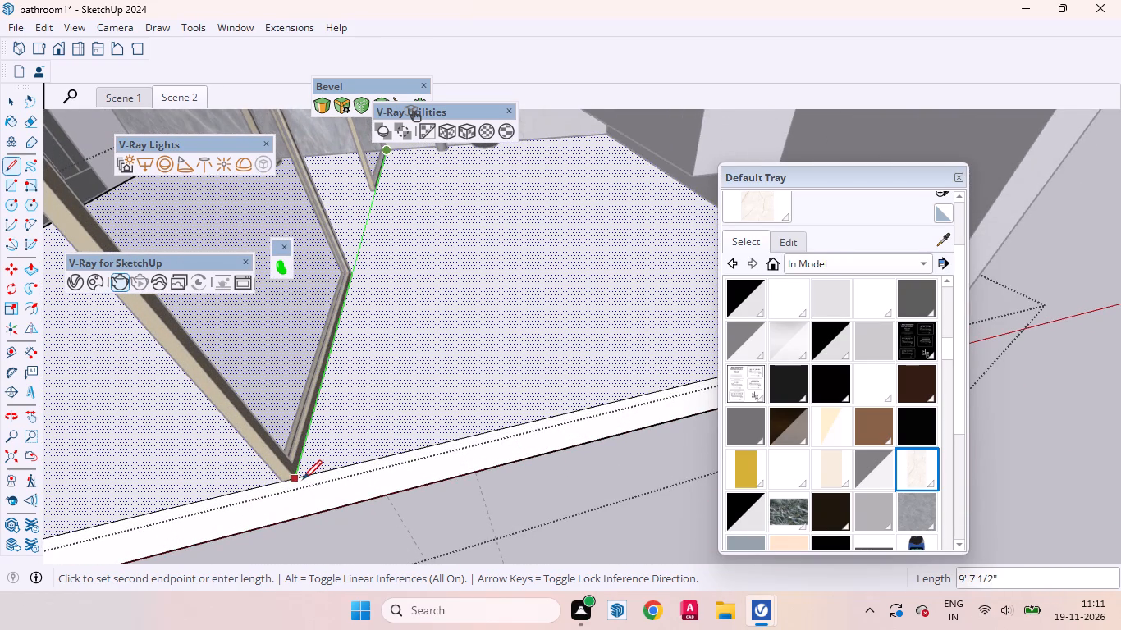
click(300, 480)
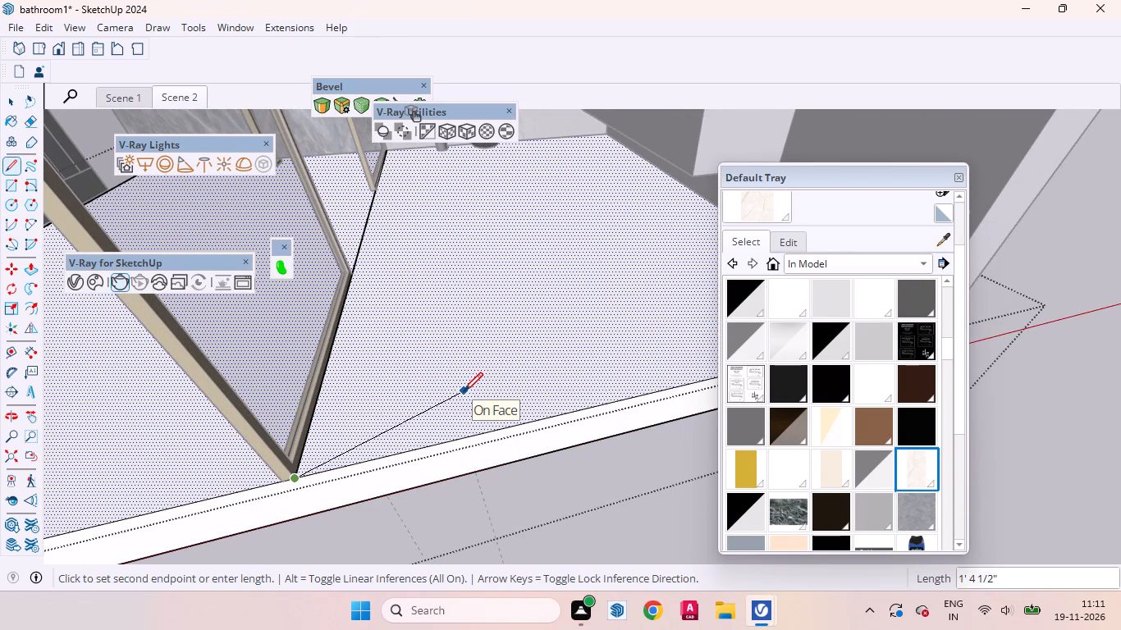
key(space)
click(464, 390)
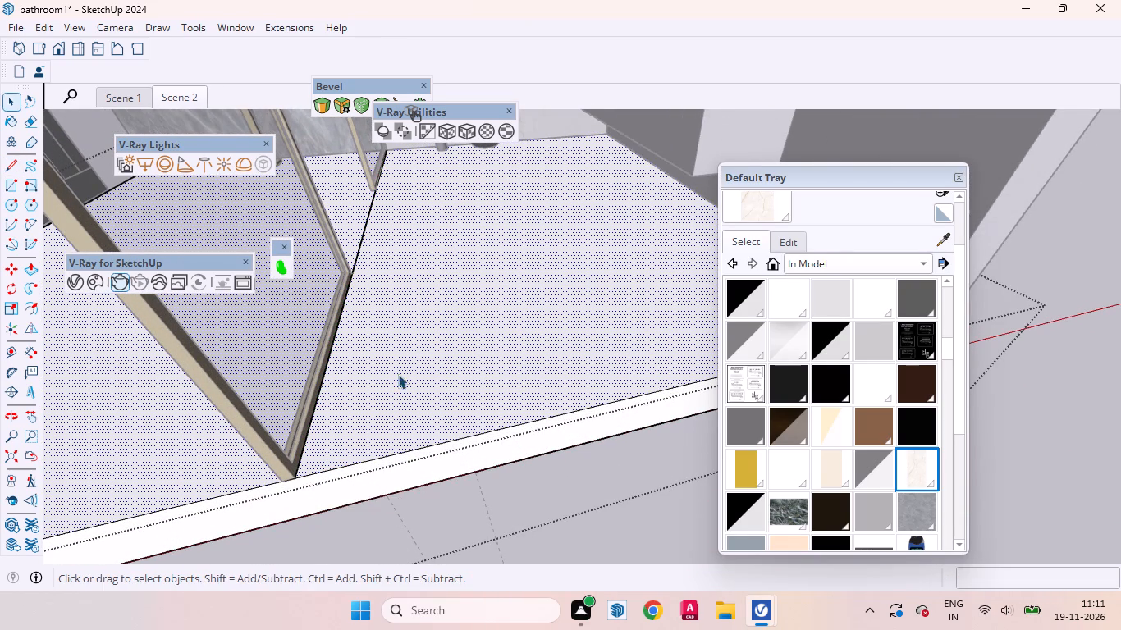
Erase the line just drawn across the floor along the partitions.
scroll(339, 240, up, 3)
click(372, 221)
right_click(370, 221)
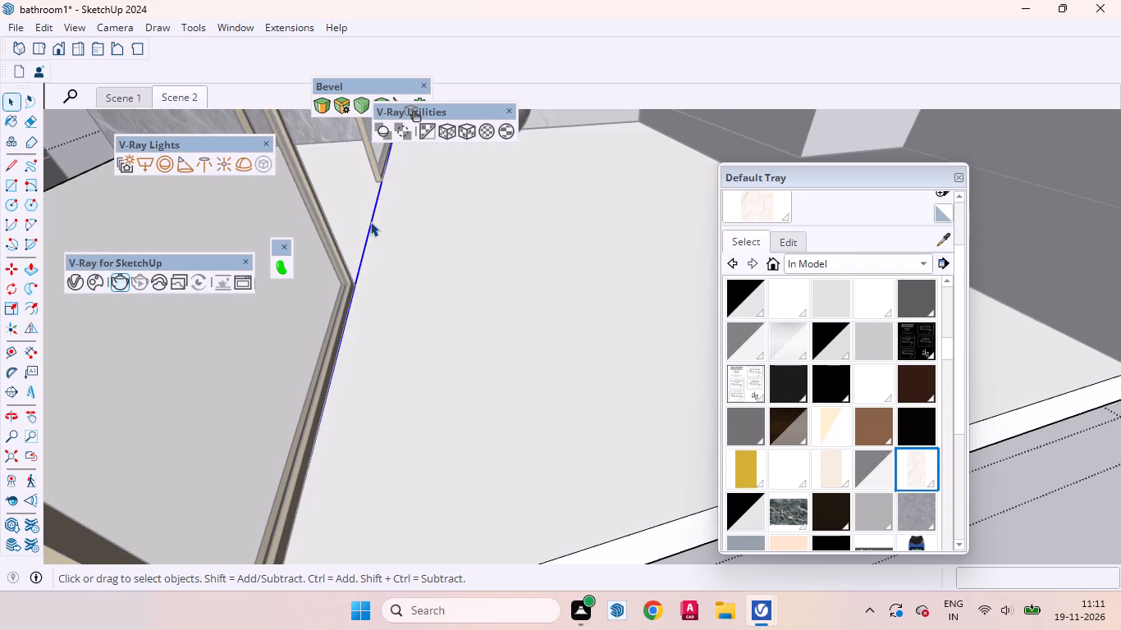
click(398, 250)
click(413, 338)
Place a guide on the floor 5' 11 1/2" from the vanity-side edge, running along the glass partitions.
scroll(450, 294, down, 8)
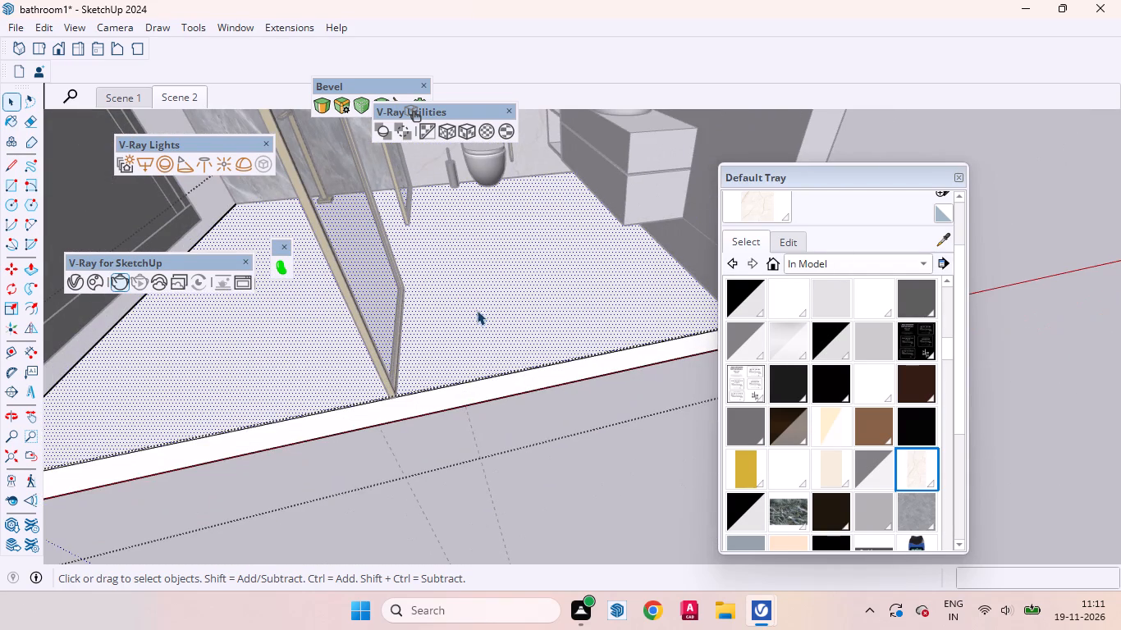
scroll(439, 327, down, 4)
middle_drag(565, 319, 526, 322)
key(t)
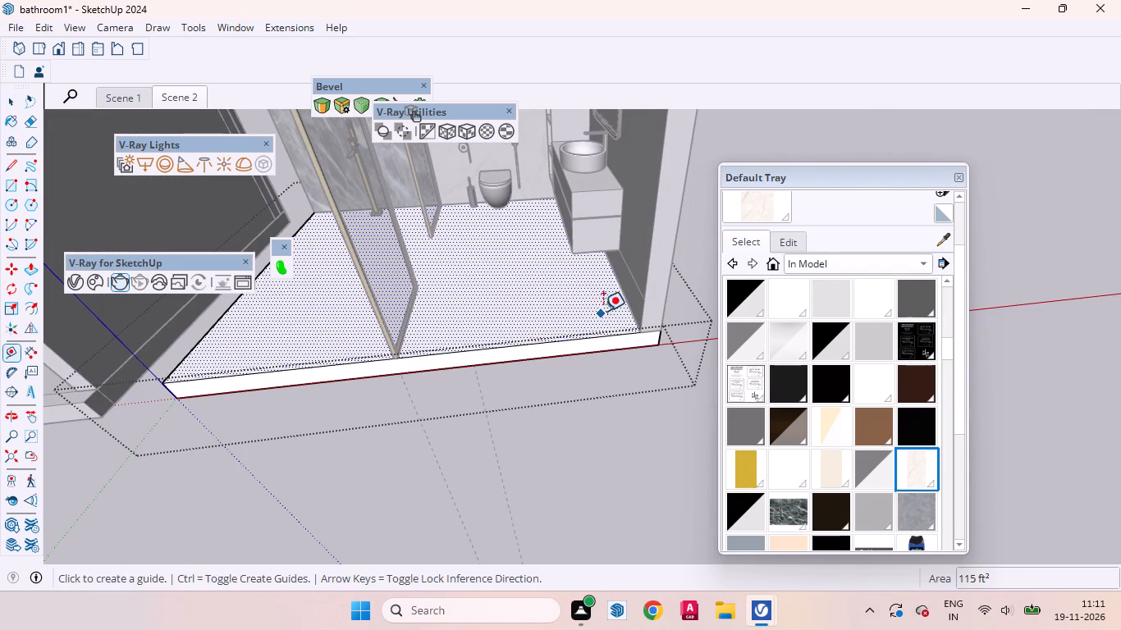
click(619, 291)
scroll(487, 320, up, 6)
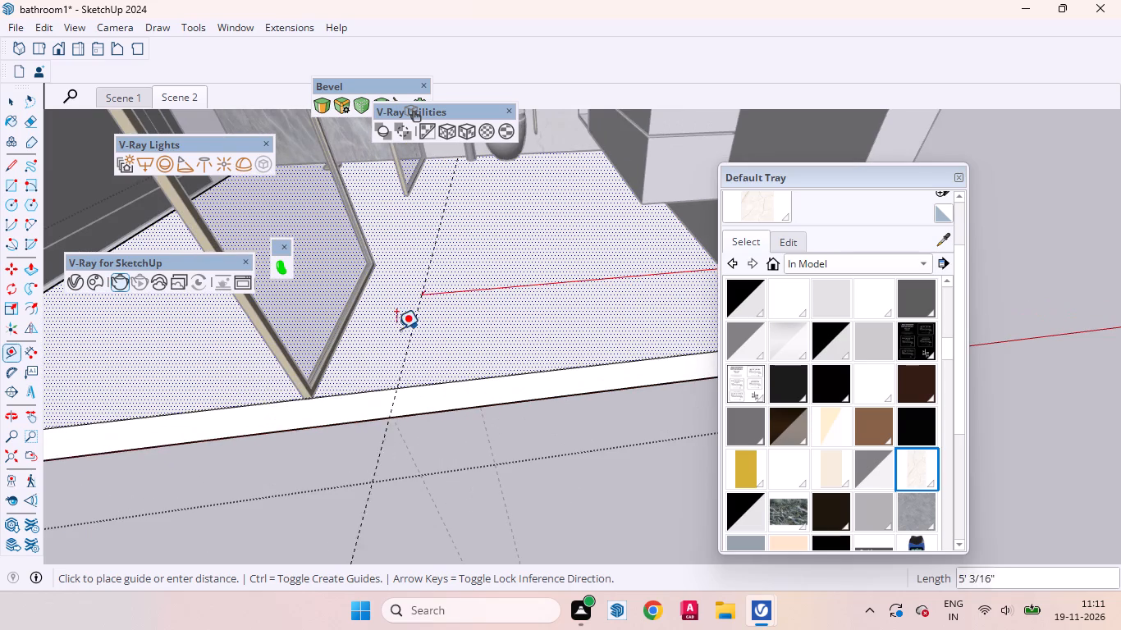
scroll(350, 345, up, 5)
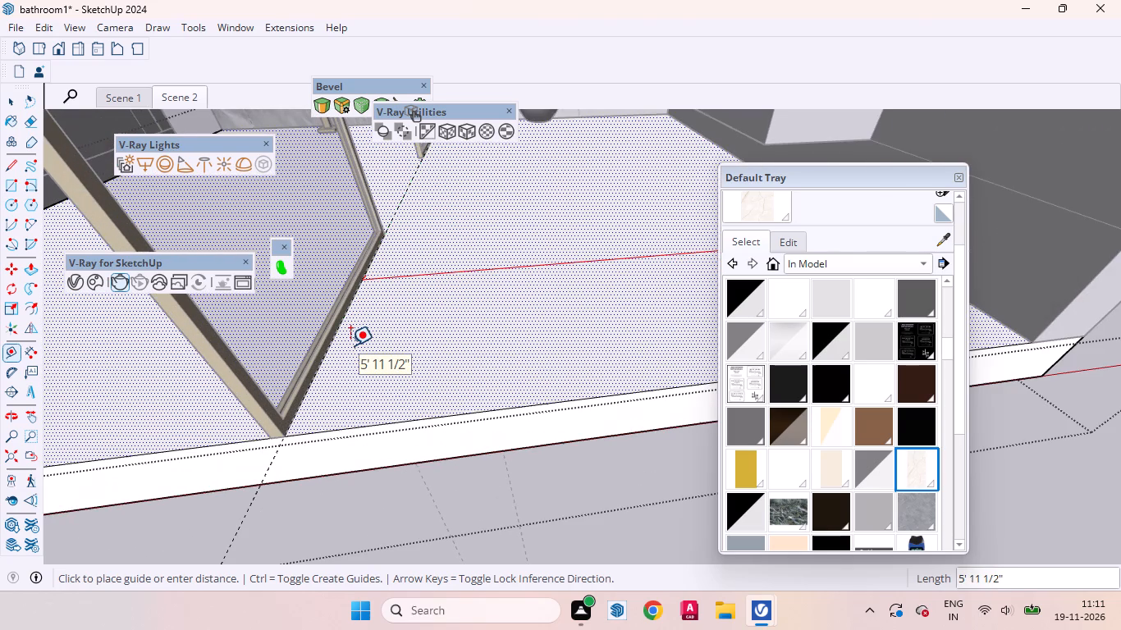
scroll(353, 347, up, 4)
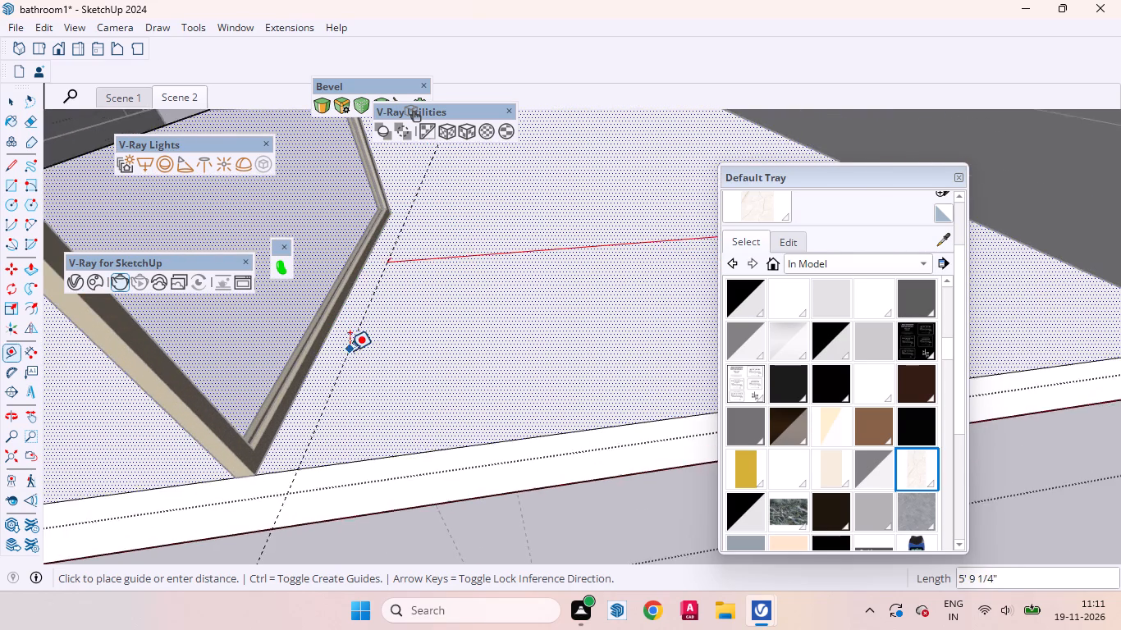
scroll(350, 350, up, 2)
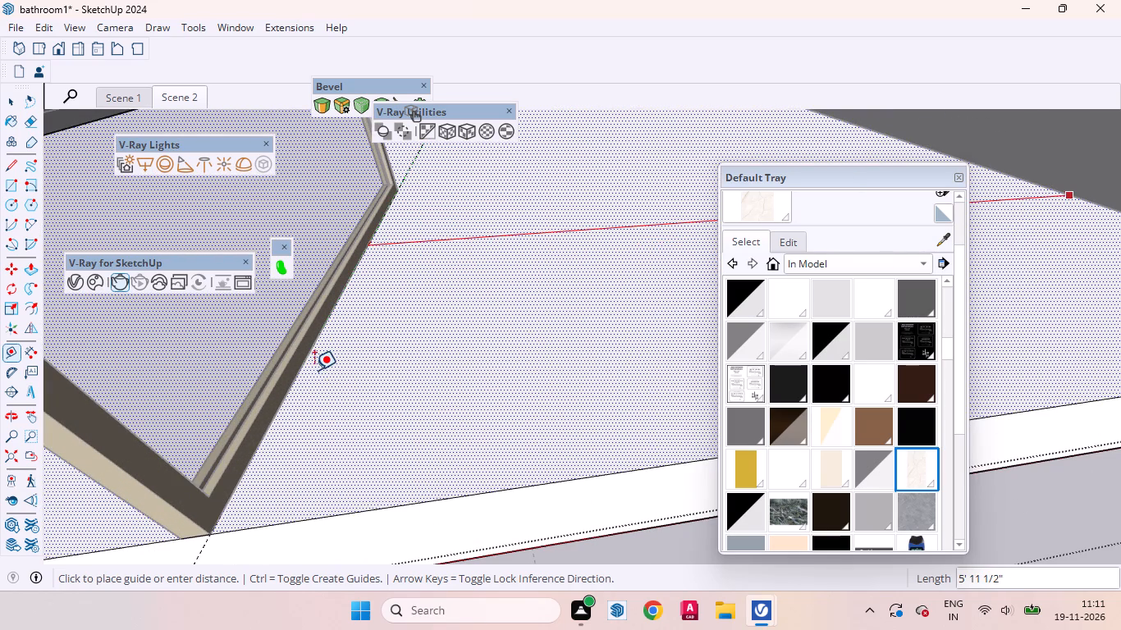
click(314, 370)
key(space)
Draw a 5' 11 1/2" by 9' 7 1/2" rectangle on the floor, from the back vanity-side corner to the guide at the front edge.
scroll(428, 401, down, 10)
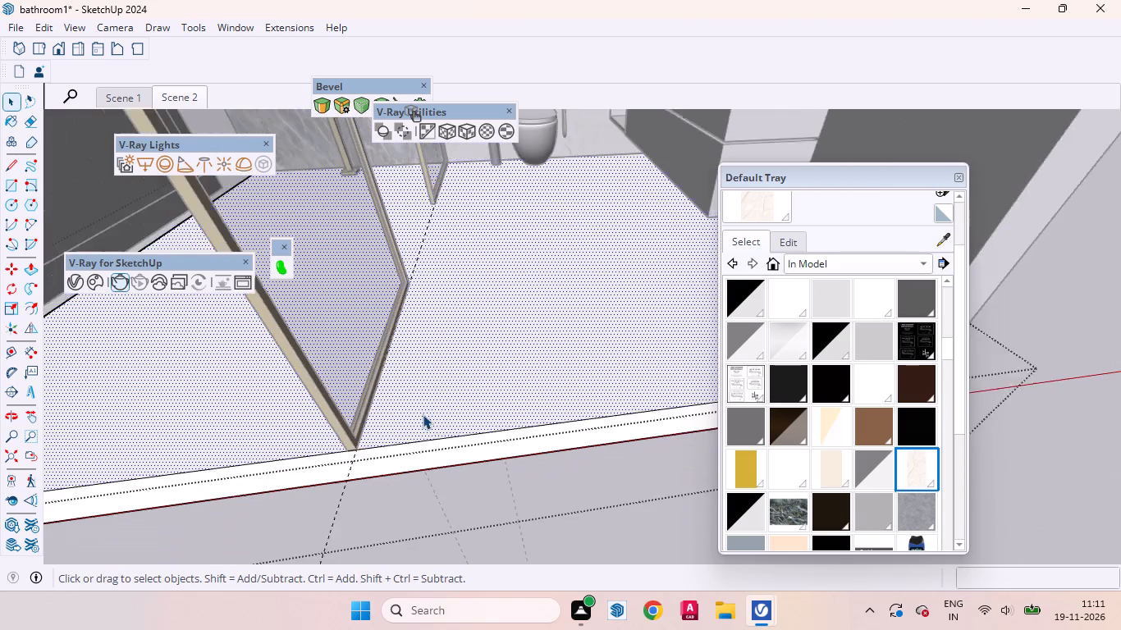
scroll(423, 414, down, 5)
key(r)
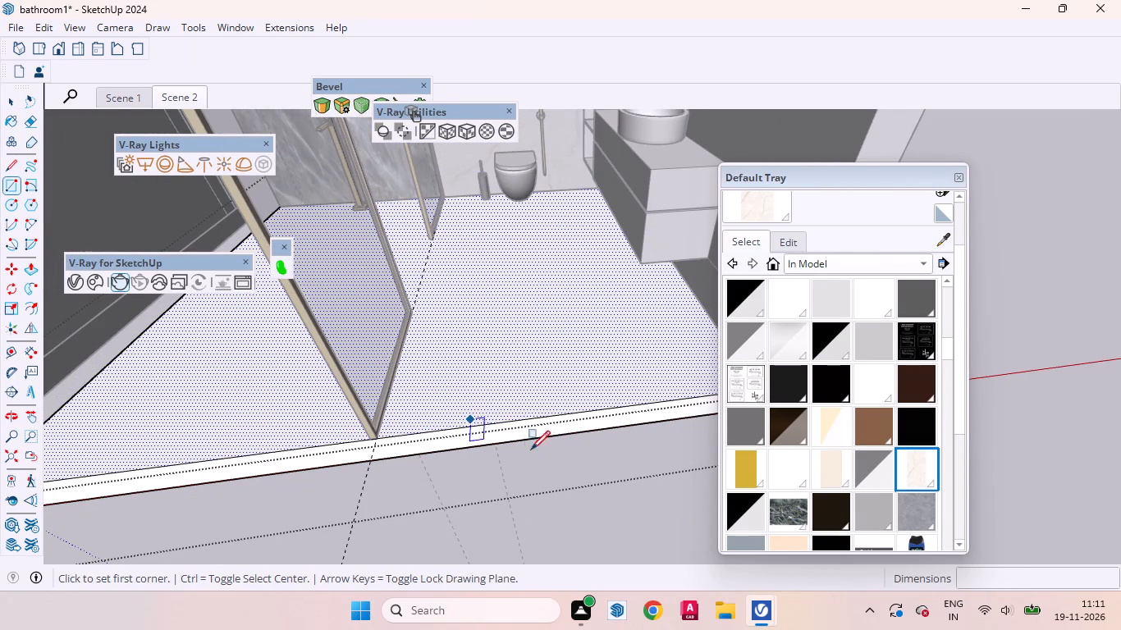
scroll(501, 467, down, 4)
middle_drag(579, 436, 604, 313)
scroll(584, 292, up, 7)
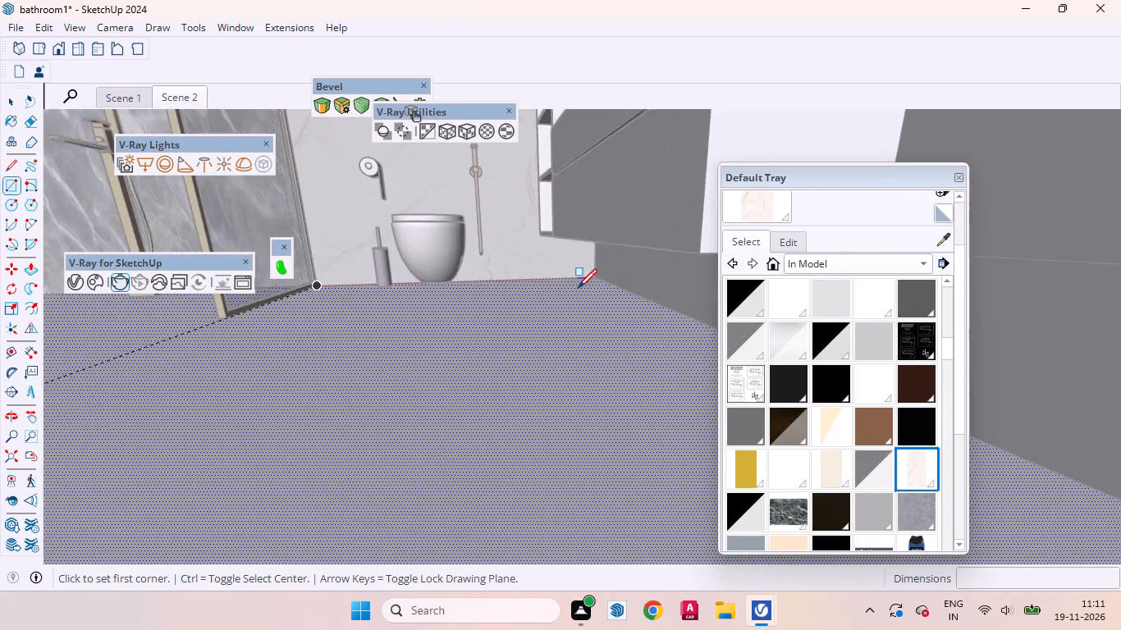
scroll(578, 288, up, 4)
click(602, 266)
scroll(558, 381, down, 4)
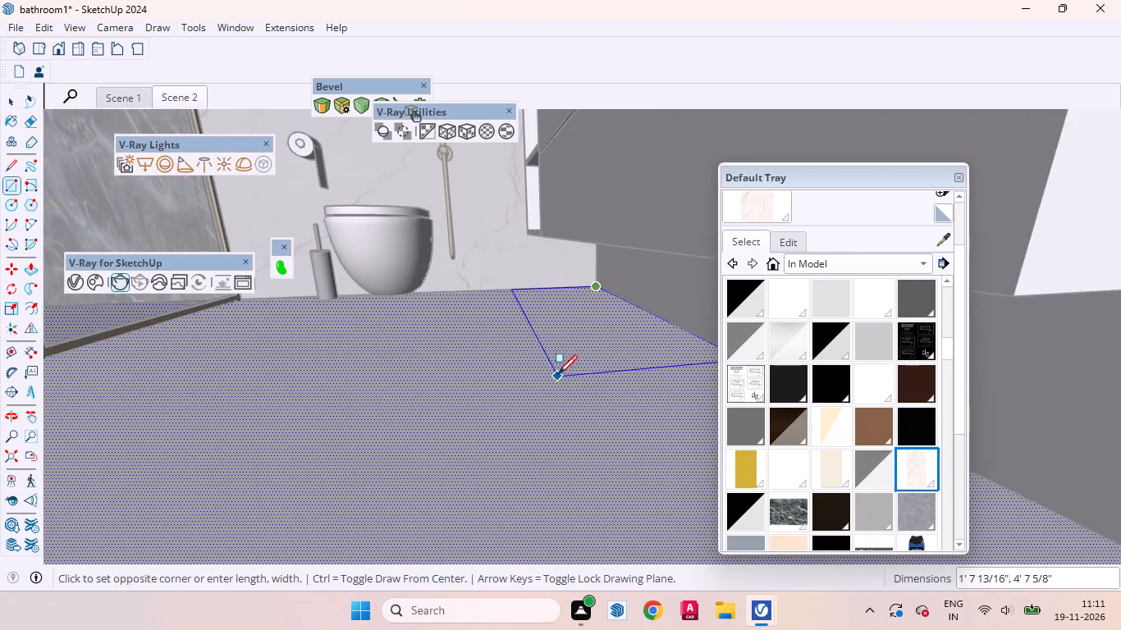
scroll(558, 374, down, 19)
scroll(478, 441, up, 2)
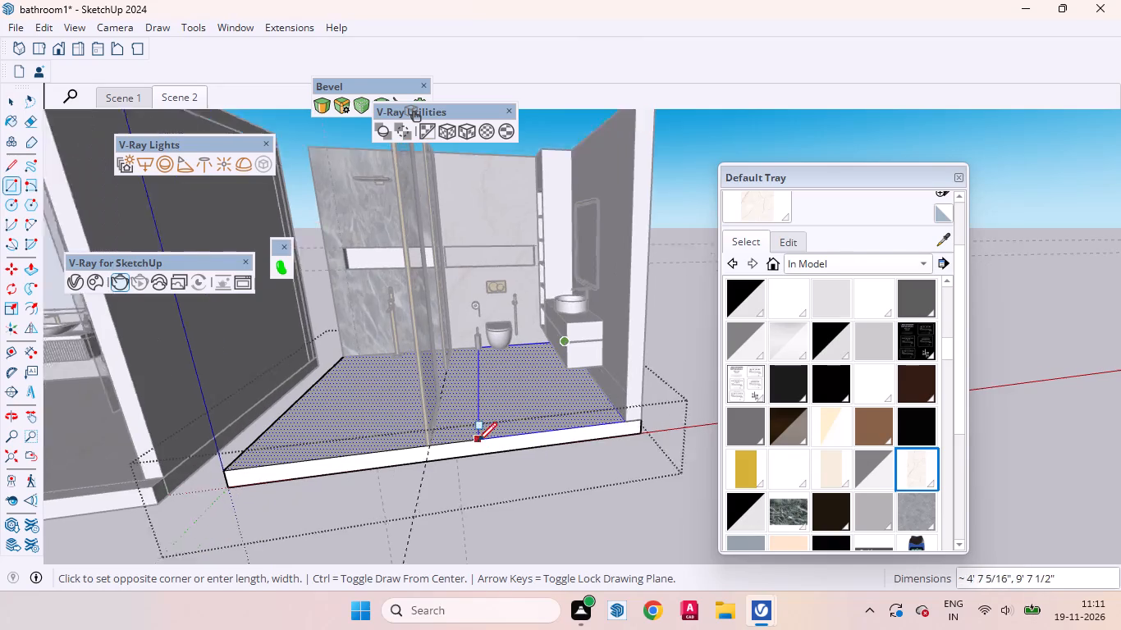
scroll(478, 441, up, 11)
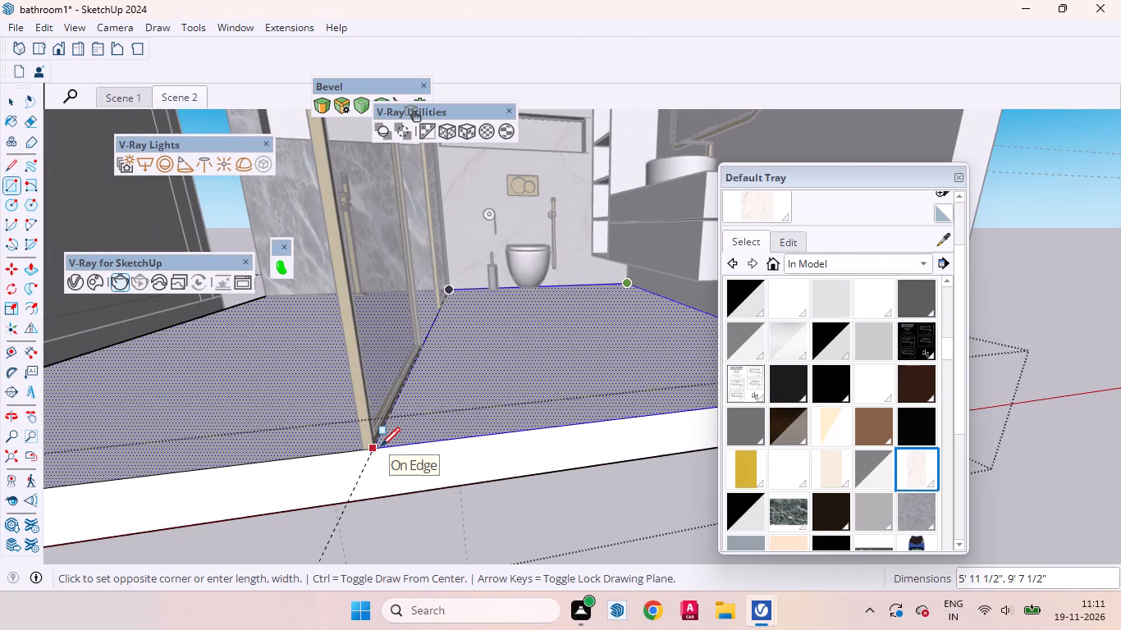
click(381, 446)
key(space)
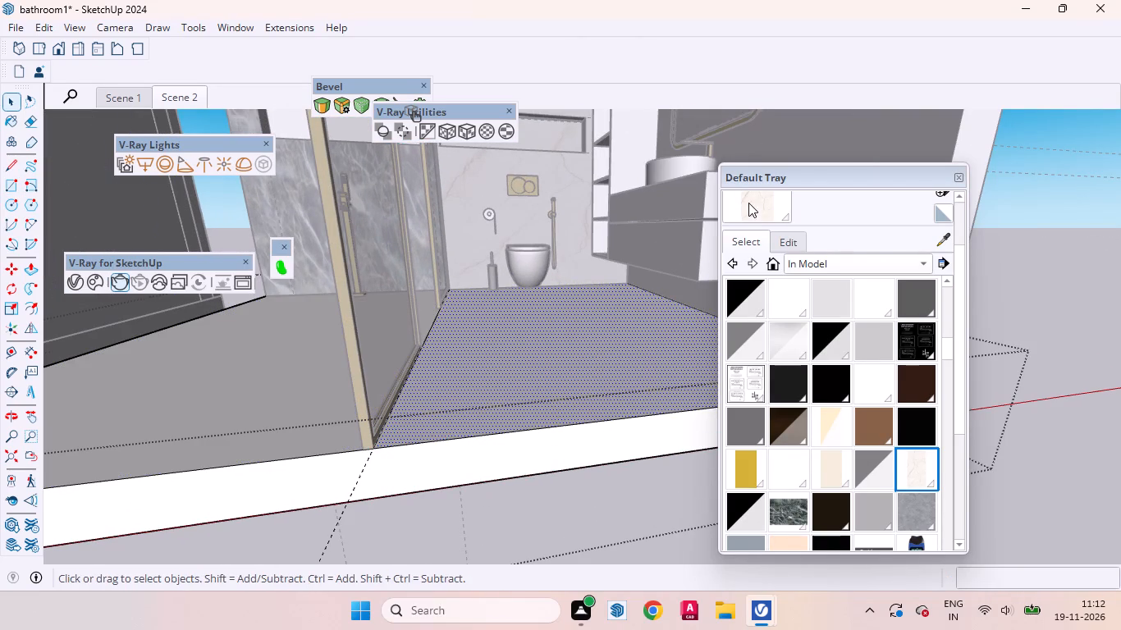
Paint the vanity-side floor section with the cream marble material and leave the floor group.
click(748, 203)
click(454, 404)
middle_drag(579, 344, 476, 598)
scroll(533, 420, down, 2)
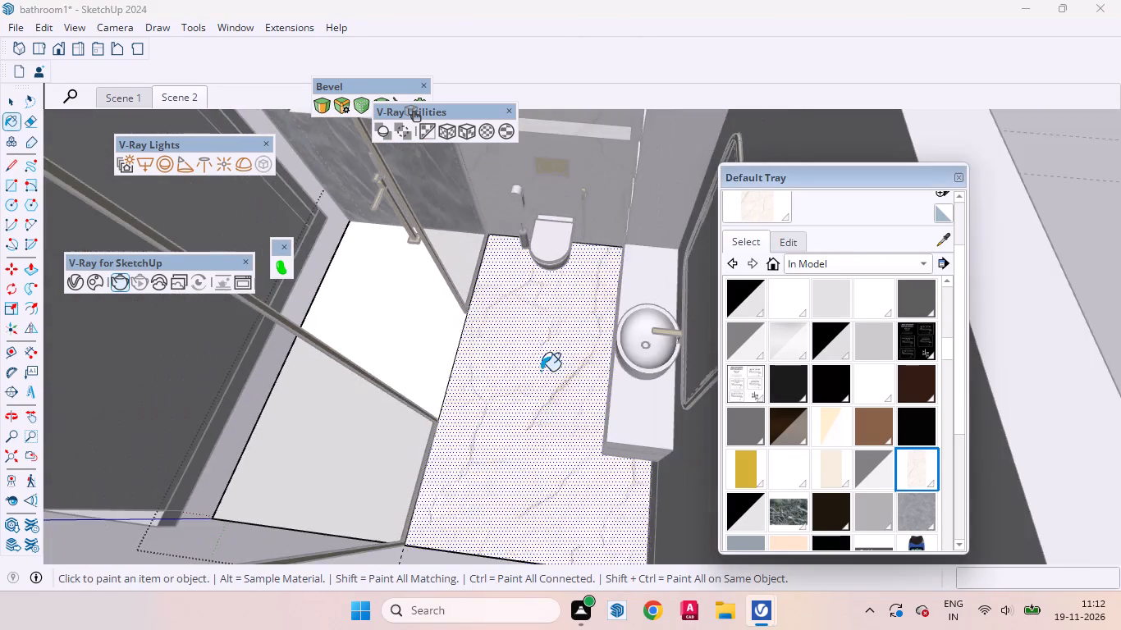
scroll(541, 371, down, 9)
key(space)
click(671, 340)
Reopen the floor group, apply V-Ray's fitted tri-planar projection to the marble floor face, and leave the group.
middle_drag(503, 411, 506, 408)
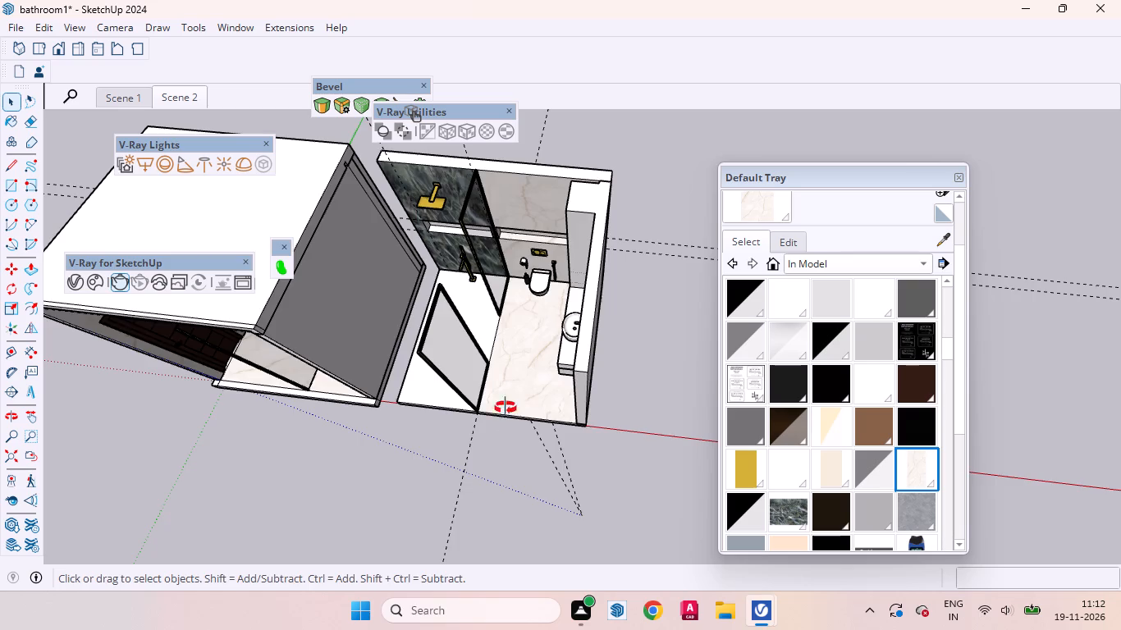
middle_drag(506, 408, 606, 223)
scroll(584, 377, up, 6)
triple_click(514, 424)
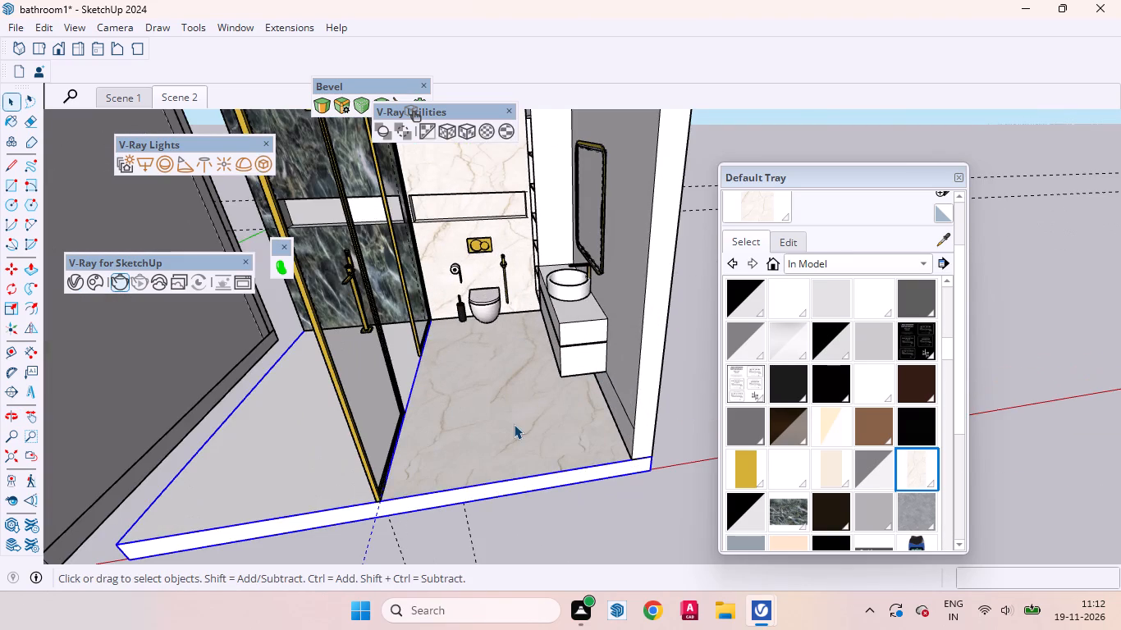
click(514, 424)
click(496, 427)
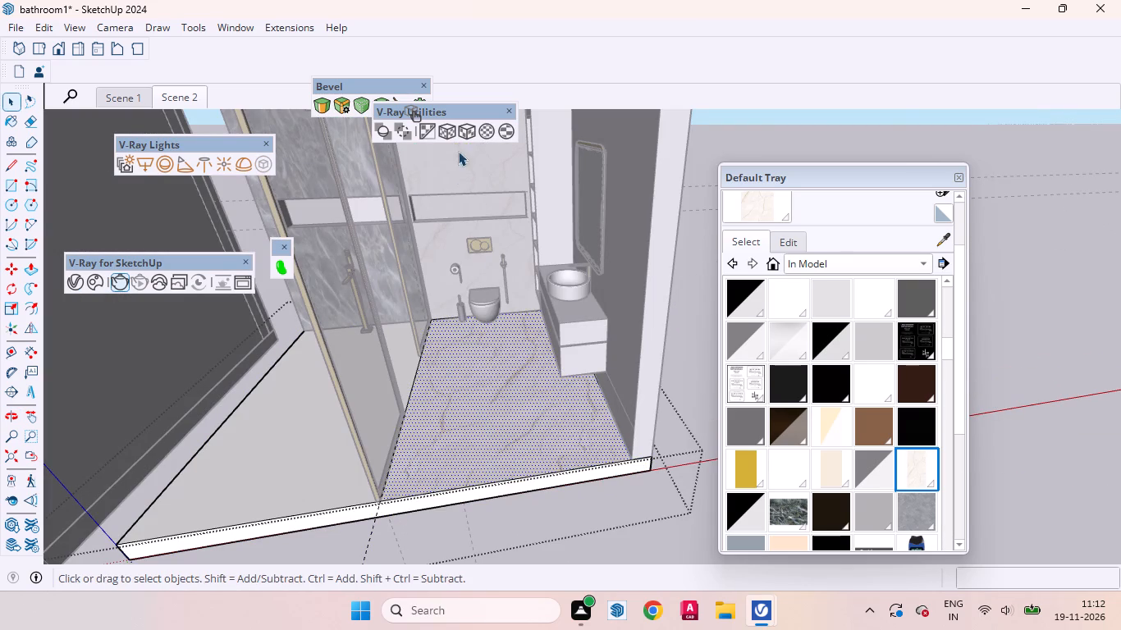
click(471, 131)
key(space)
triple_click(690, 366)
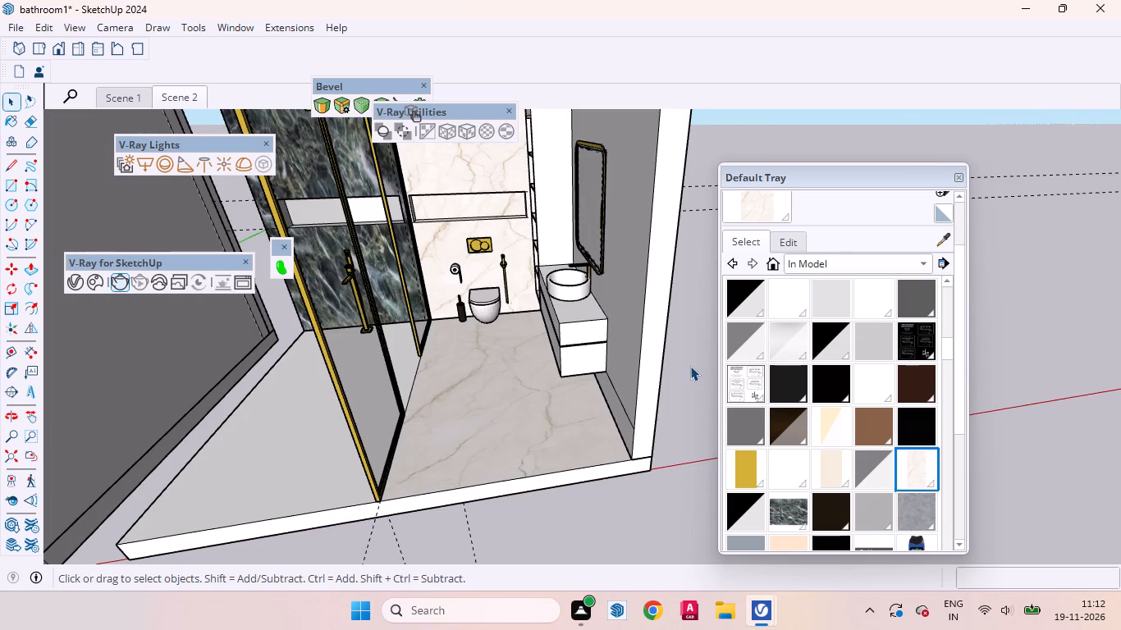
click(690, 366)
Set the camera's field of view to 35 degrees.
scroll(586, 505, down, 8)
middle_drag(390, 459, 309, 312)
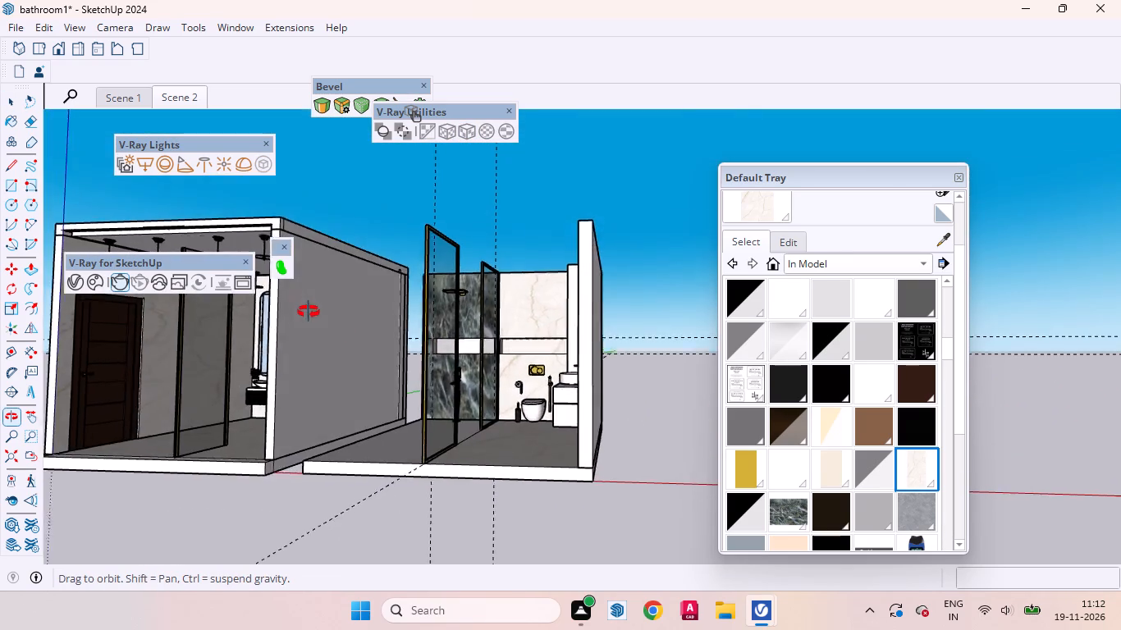
middle_drag(309, 312, 353, 424)
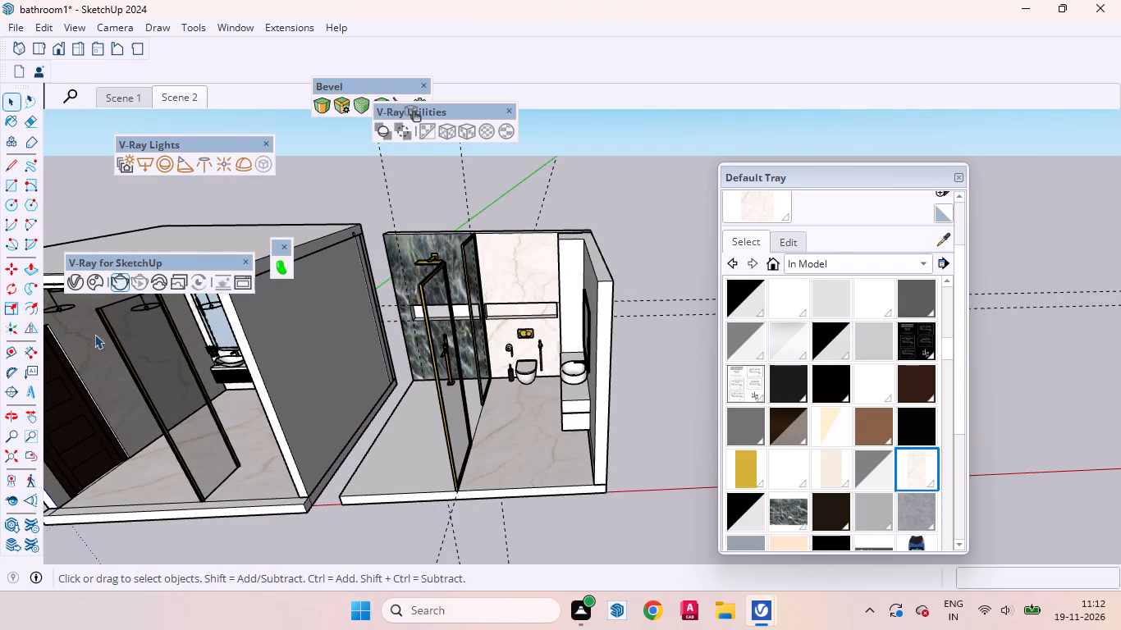
click(12, 438)
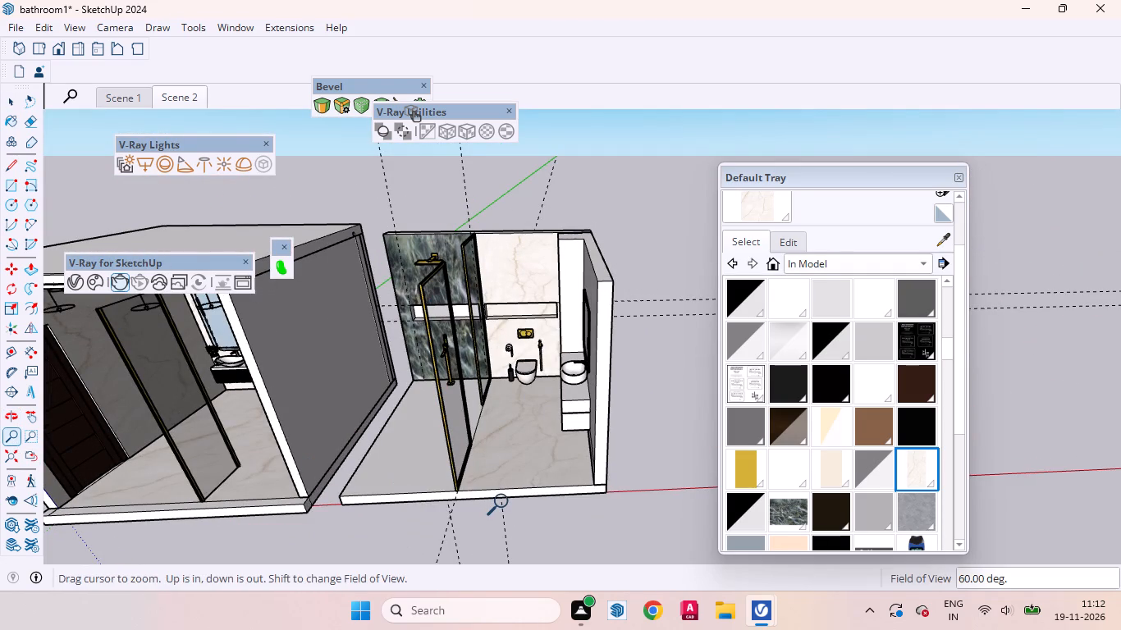
text(35)
key(Return)
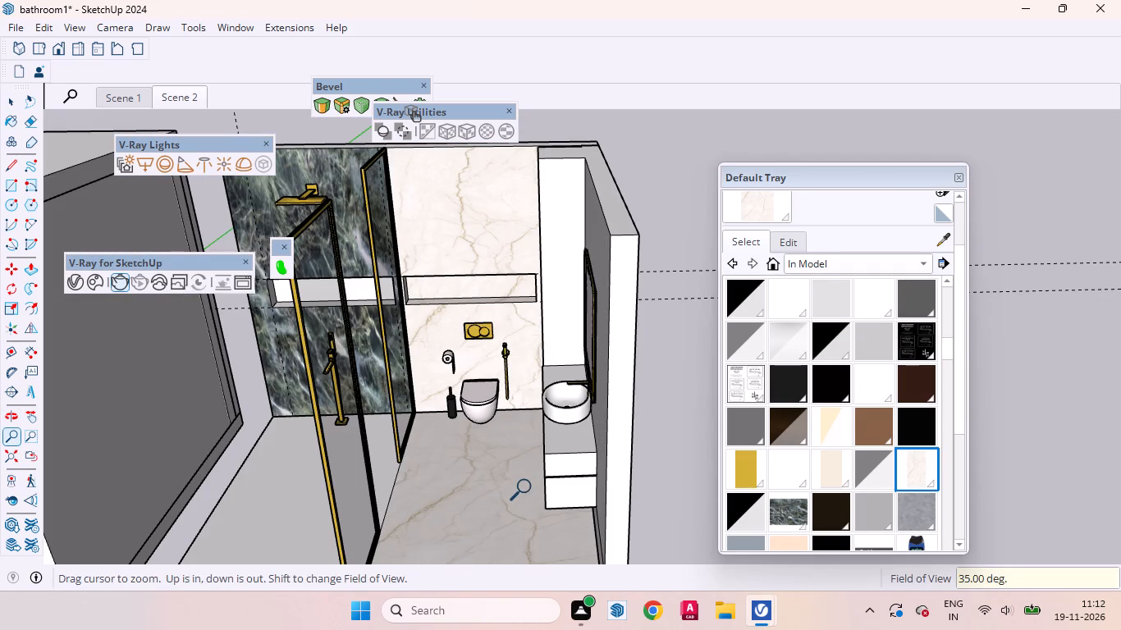
key(space)
scroll(582, 314, down, 5)
scroll(608, 345, up, 1)
scroll(608, 368, down, 1)
middle_drag(419, 352, 427, 249)
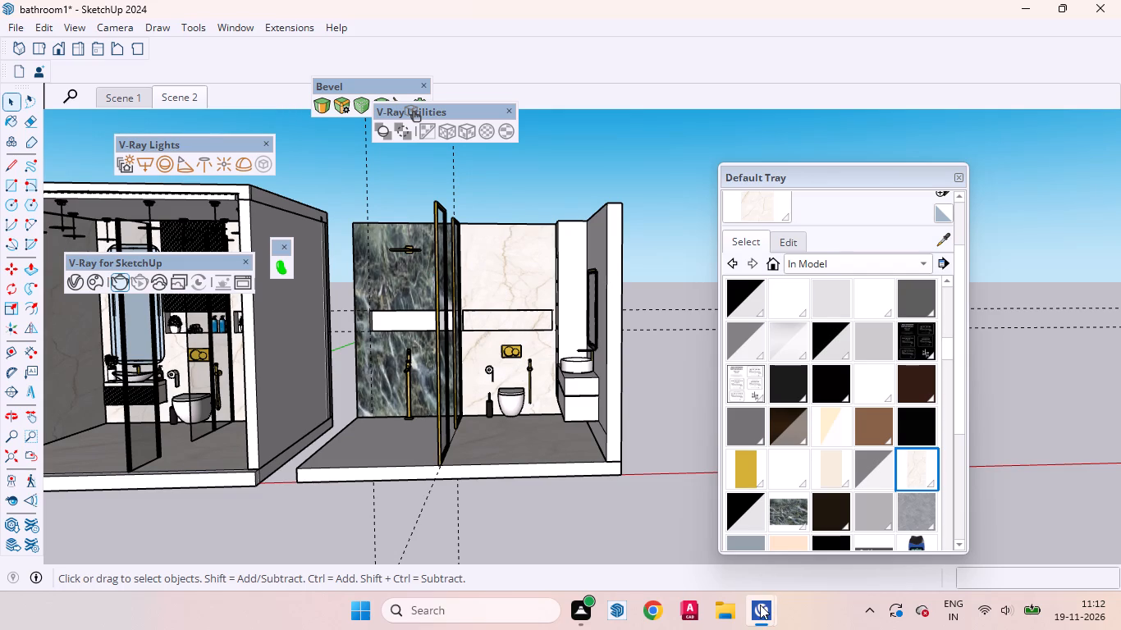
Switch to the V-Ray Frame Buffer, check the noise threshold progress in the render log, and examine the rendered bathroom image up close.
click(721, 529)
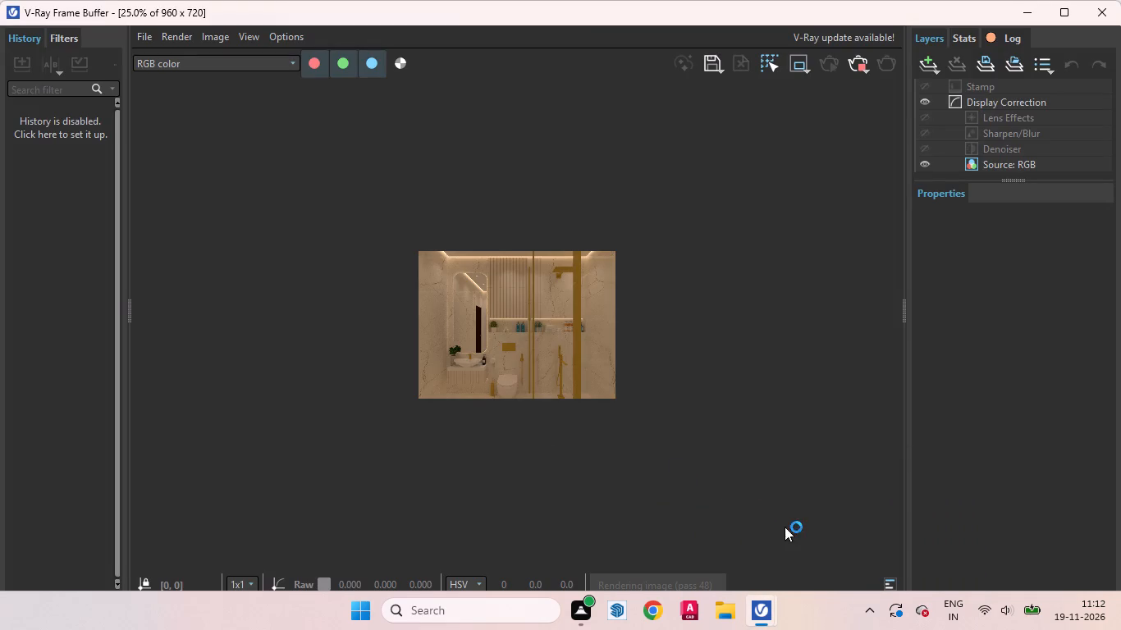
click(893, 580)
scroll(647, 459, down, 3)
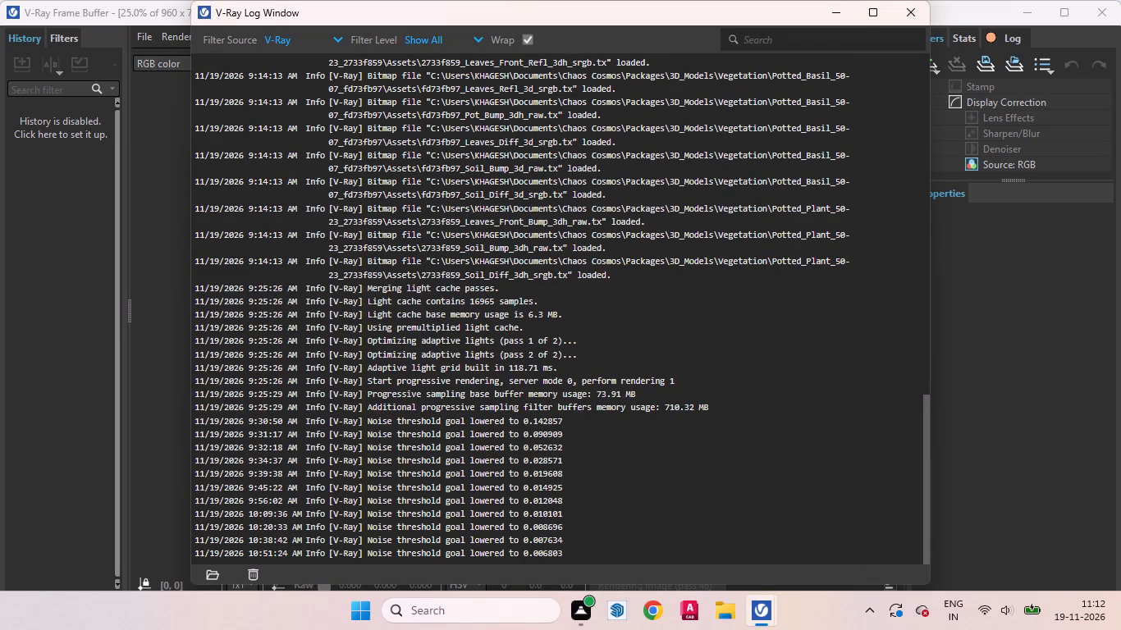
drag(394, 424, 453, 431)
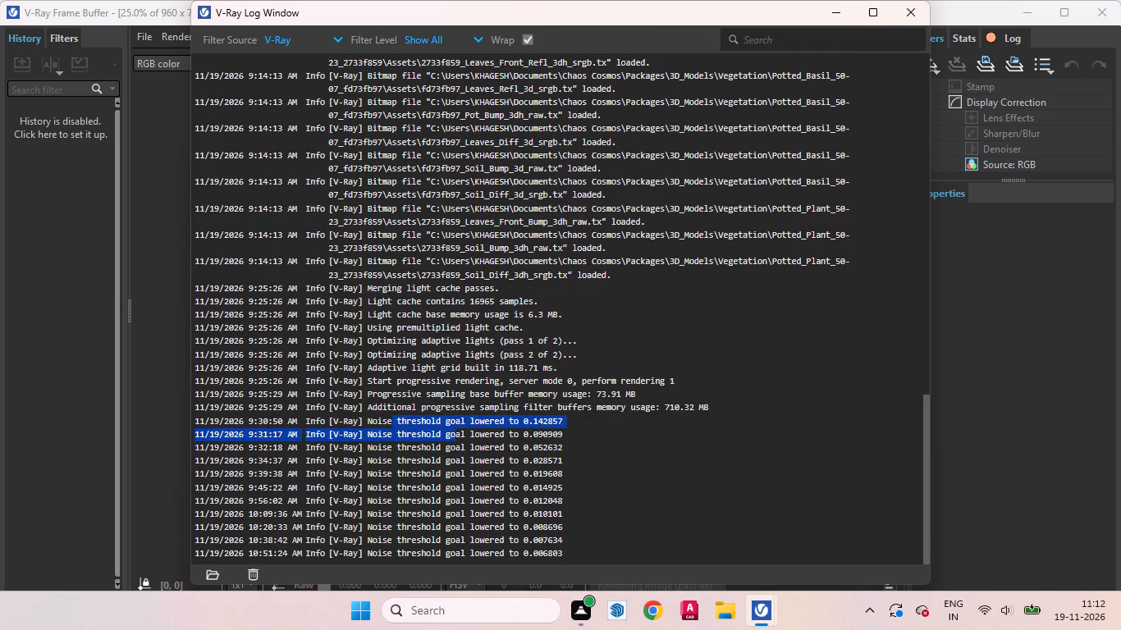
drag(397, 441, 481, 459)
drag(422, 483, 568, 522)
drag(434, 524, 614, 549)
drag(483, 549, 666, 536)
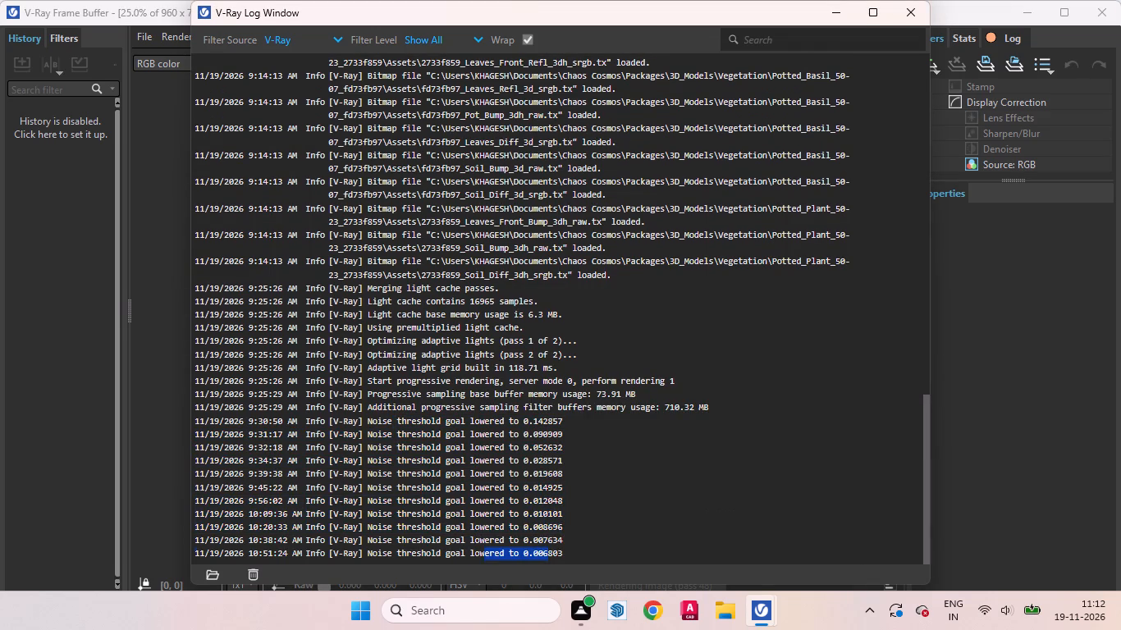
click(702, 510)
click(901, 11)
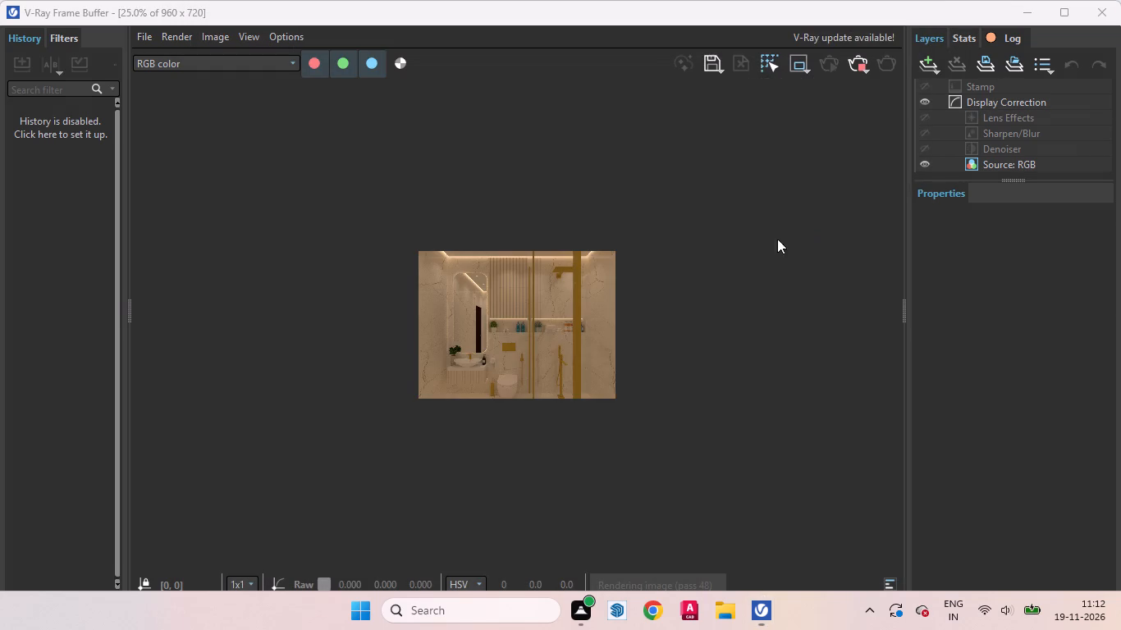
scroll(547, 365, up, 2)
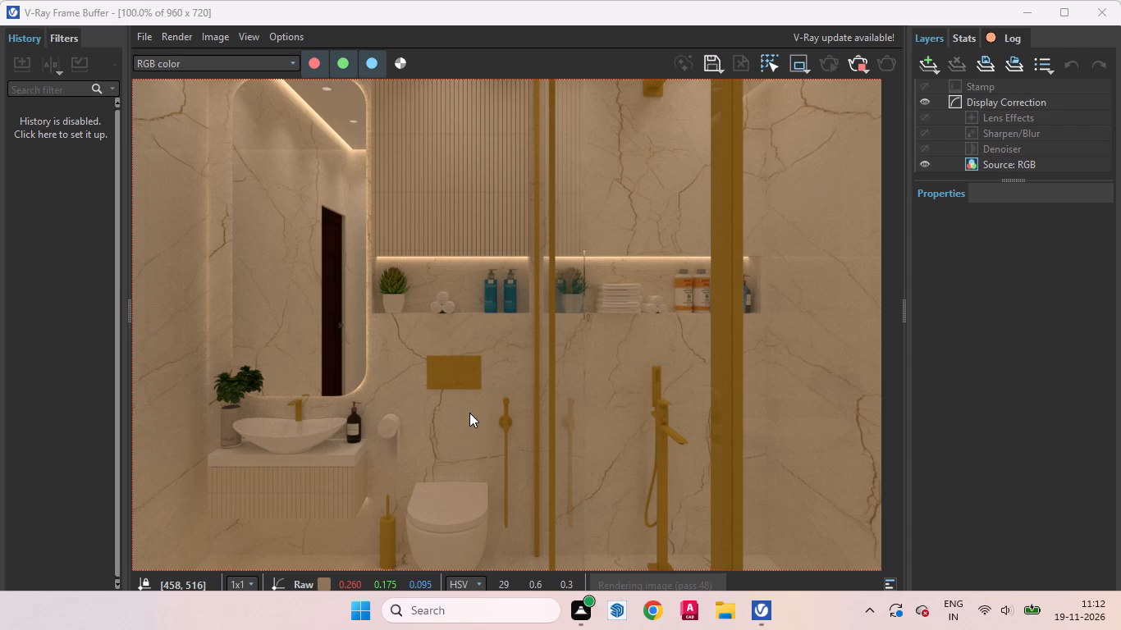
scroll(469, 413, down, 2)
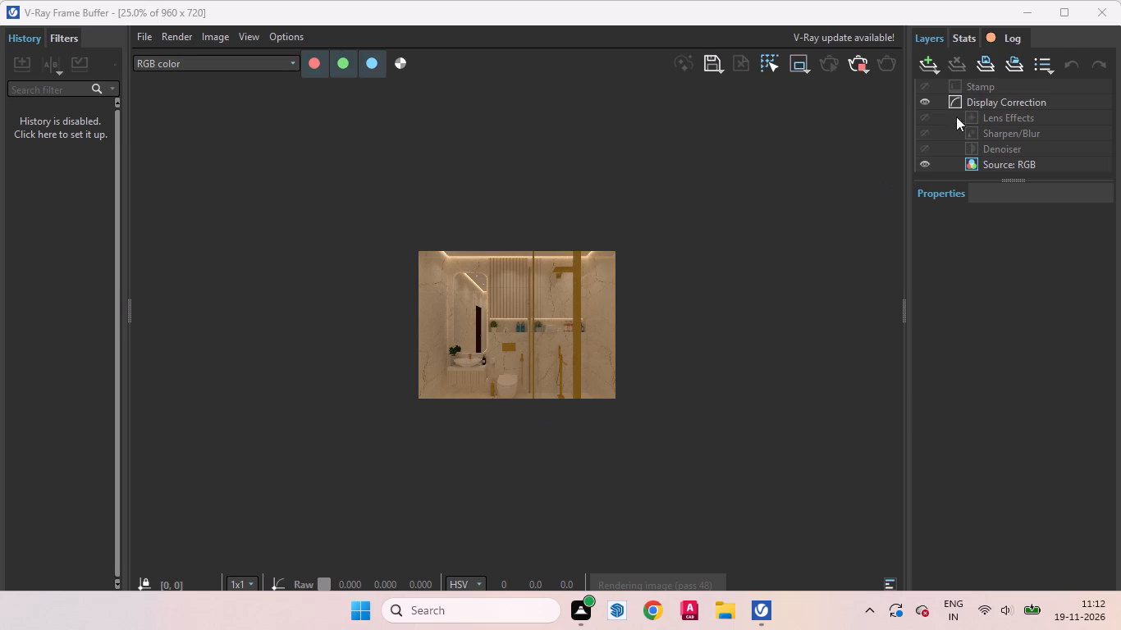
click(1029, 12)
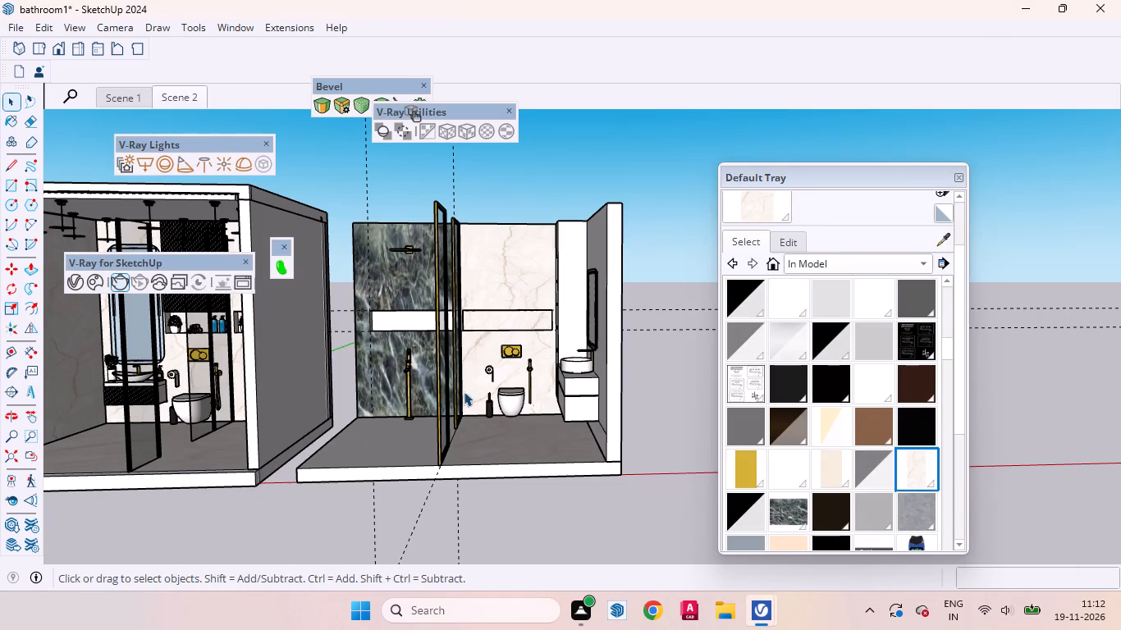
Show the Architextures toolbar and open the Architextures library in a maximized window.
scroll(402, 395, up, 3)
scroll(496, 401, down, 3)
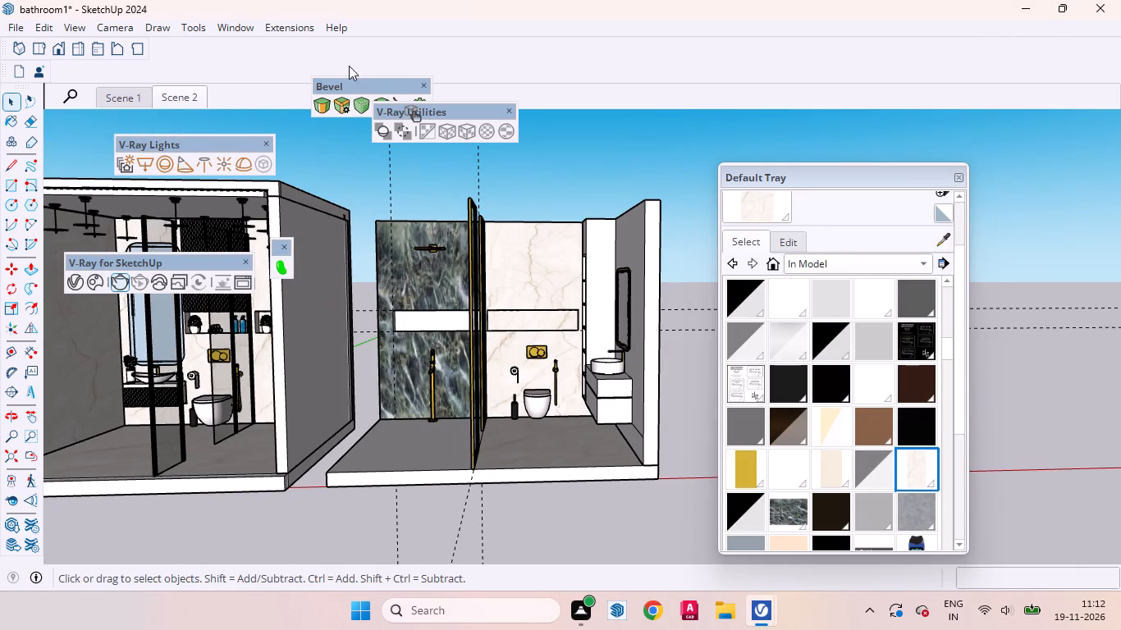
right_click(413, 52)
click(451, 46)
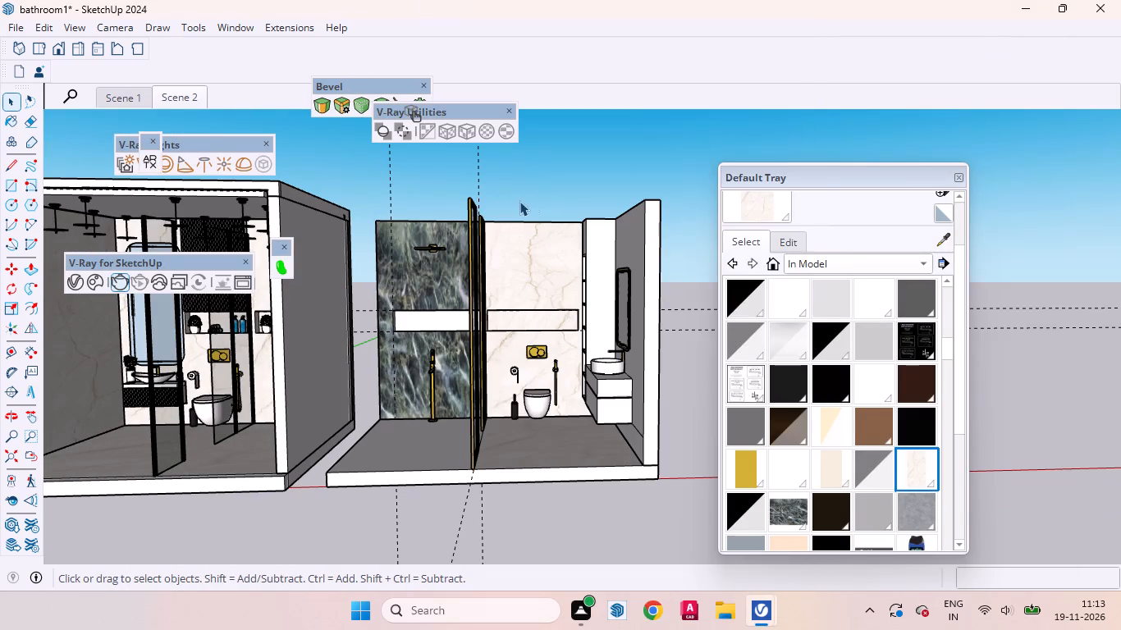
click(153, 166)
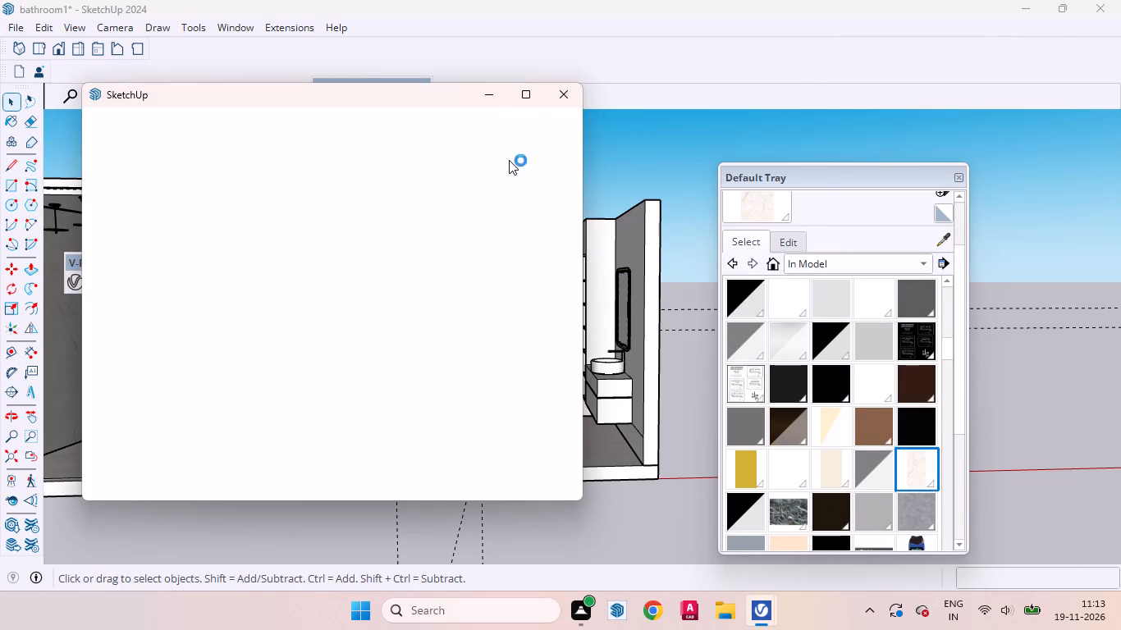
click(522, 101)
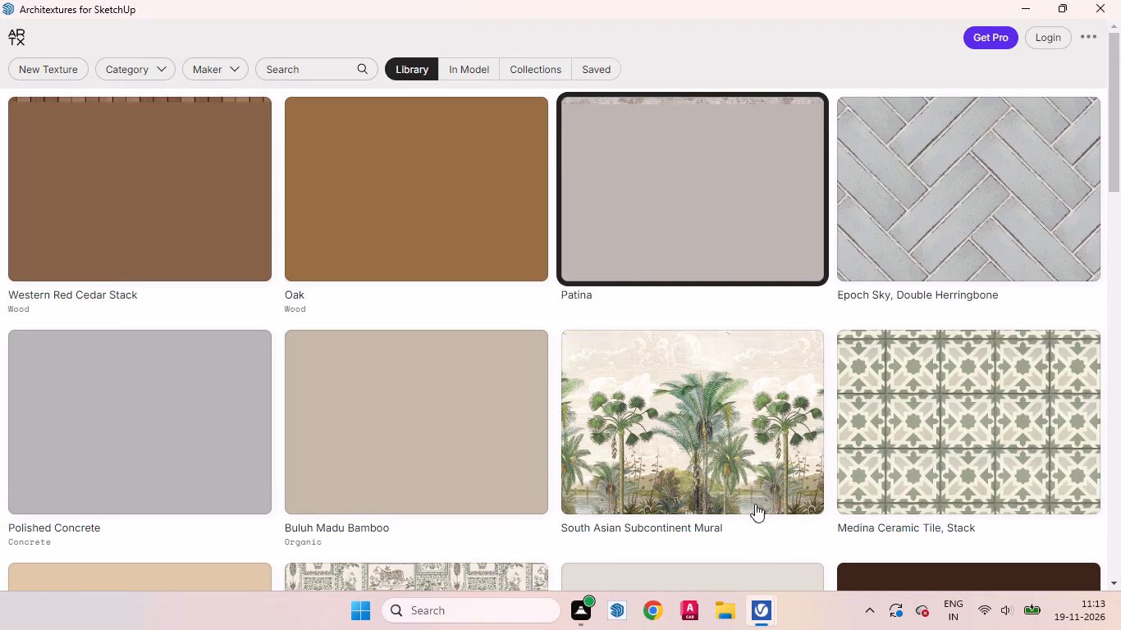
Browse the Architextures library for suitable bathroom textures.
scroll(642, 391, down, 1)
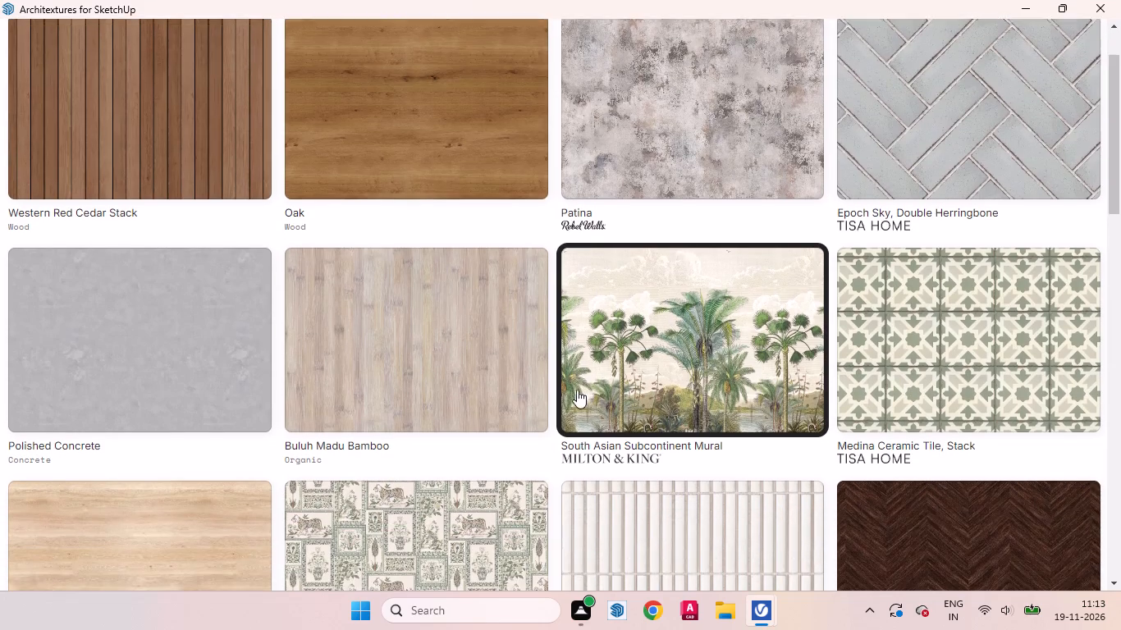
scroll(574, 390, down, 6)
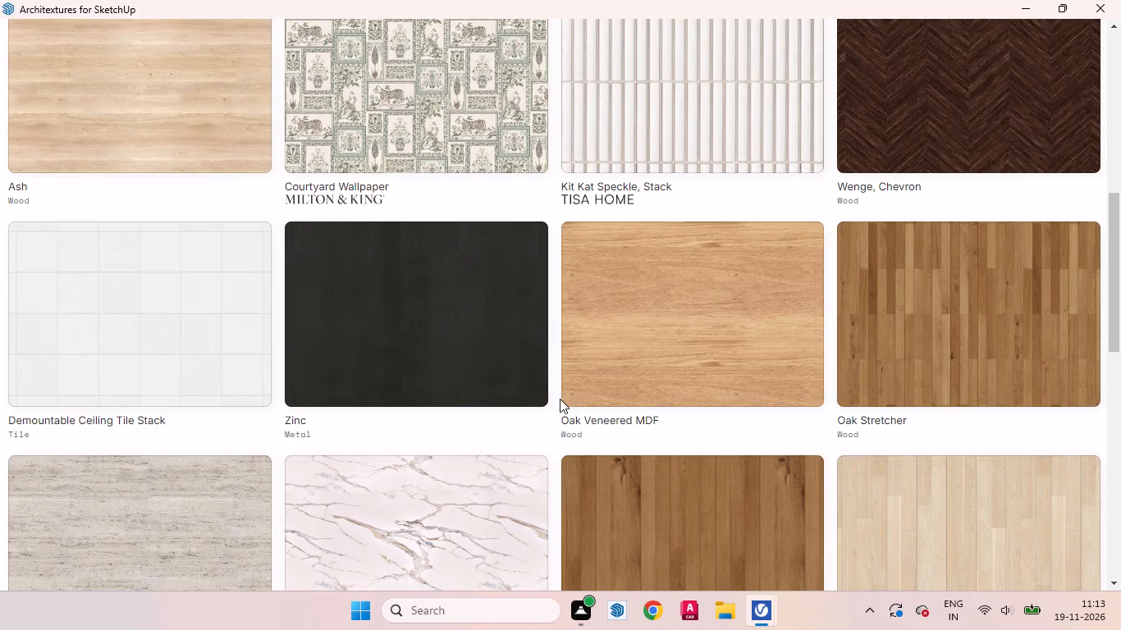
scroll(562, 404, down, 7)
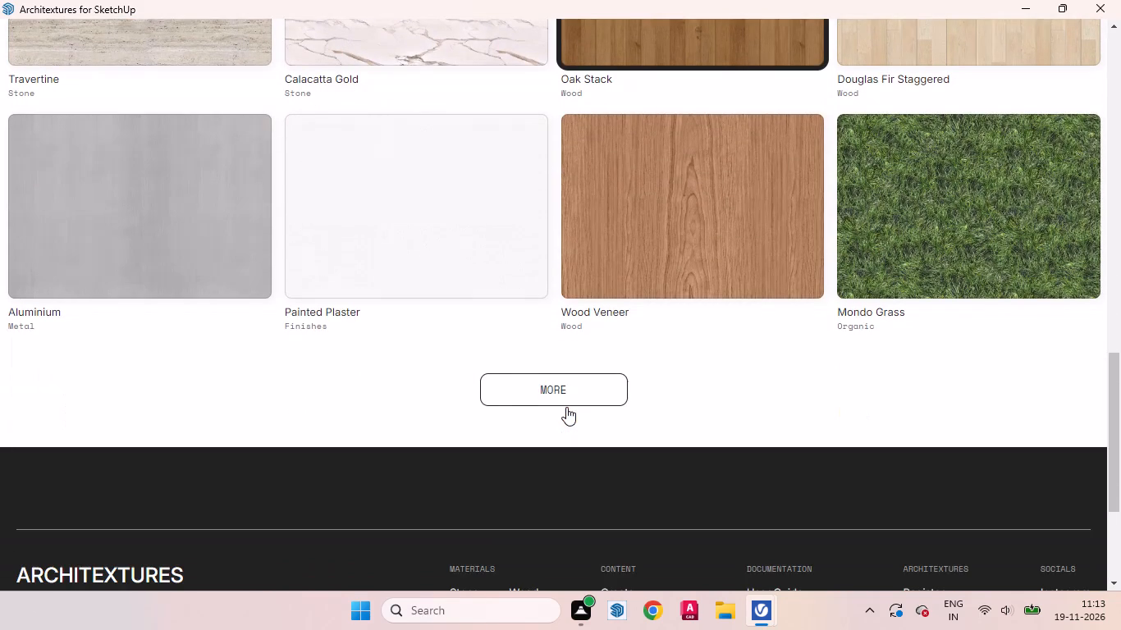
scroll(405, 297, up, 14)
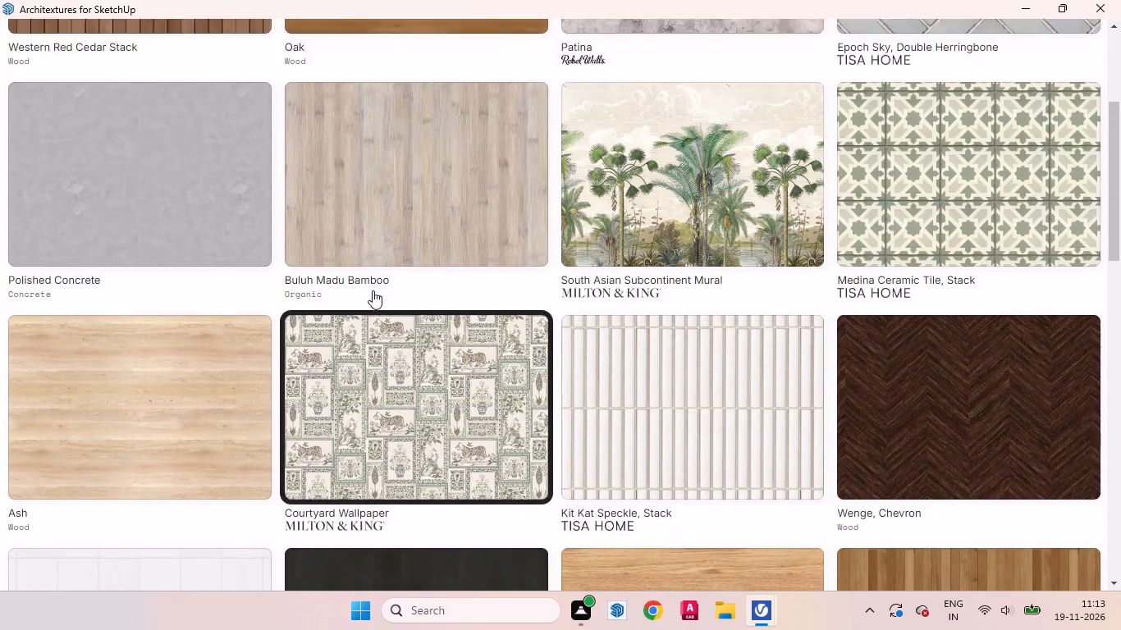
scroll(373, 290, up, 4)
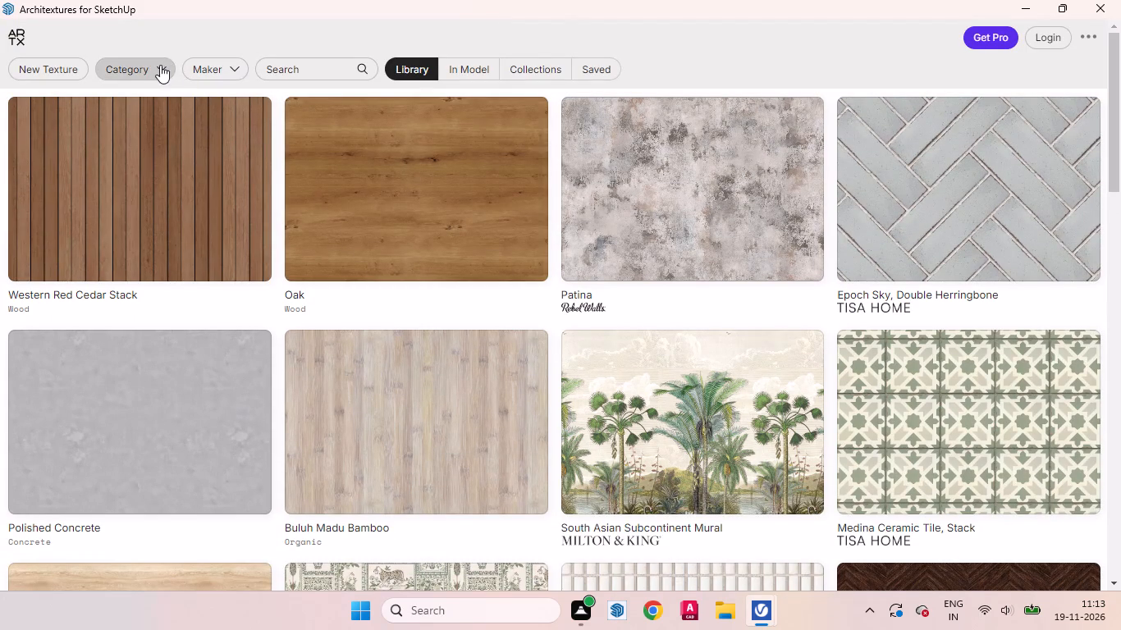
Filter the Architextures library to the Stone category.
click(126, 66)
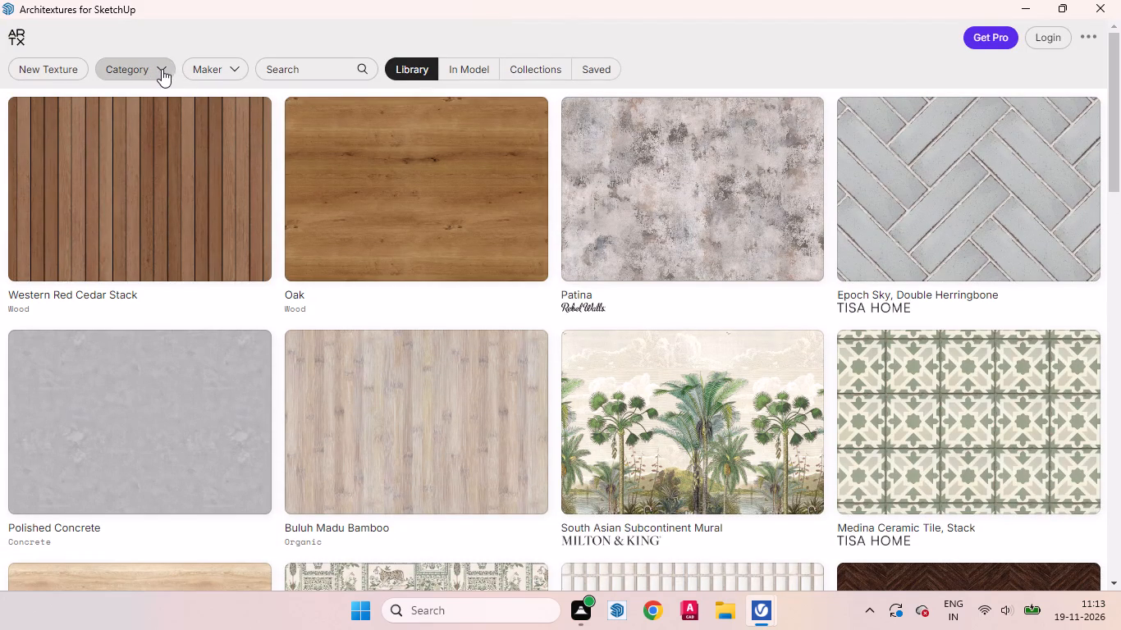
click(163, 69)
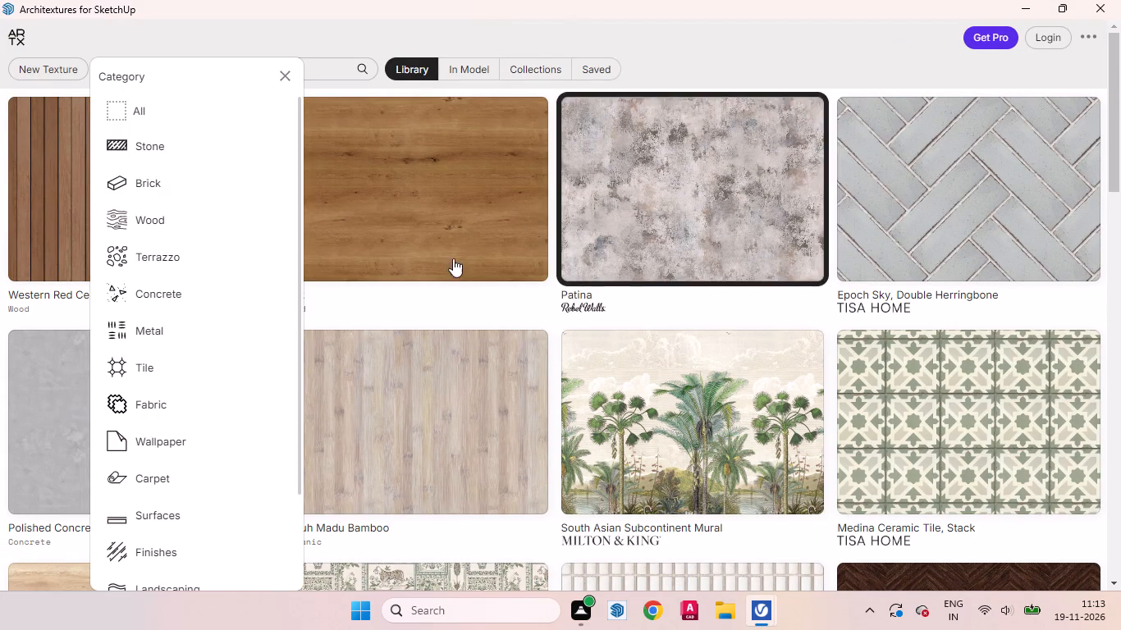
click(155, 151)
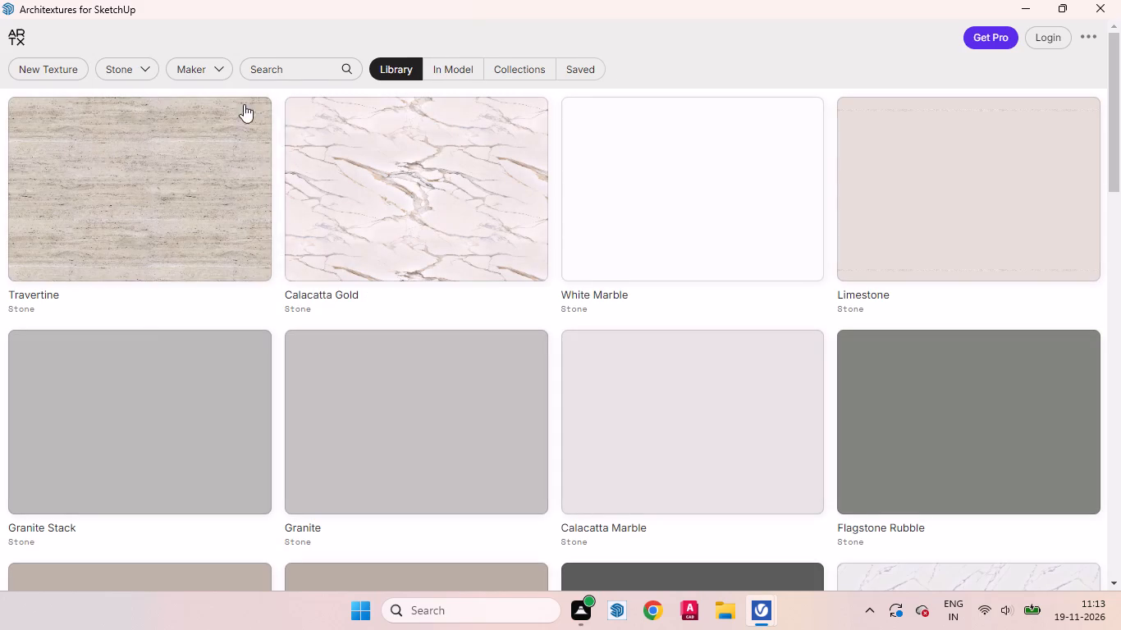
Look through the full list of texture categories, keeping the Stone filter.
click(145, 75)
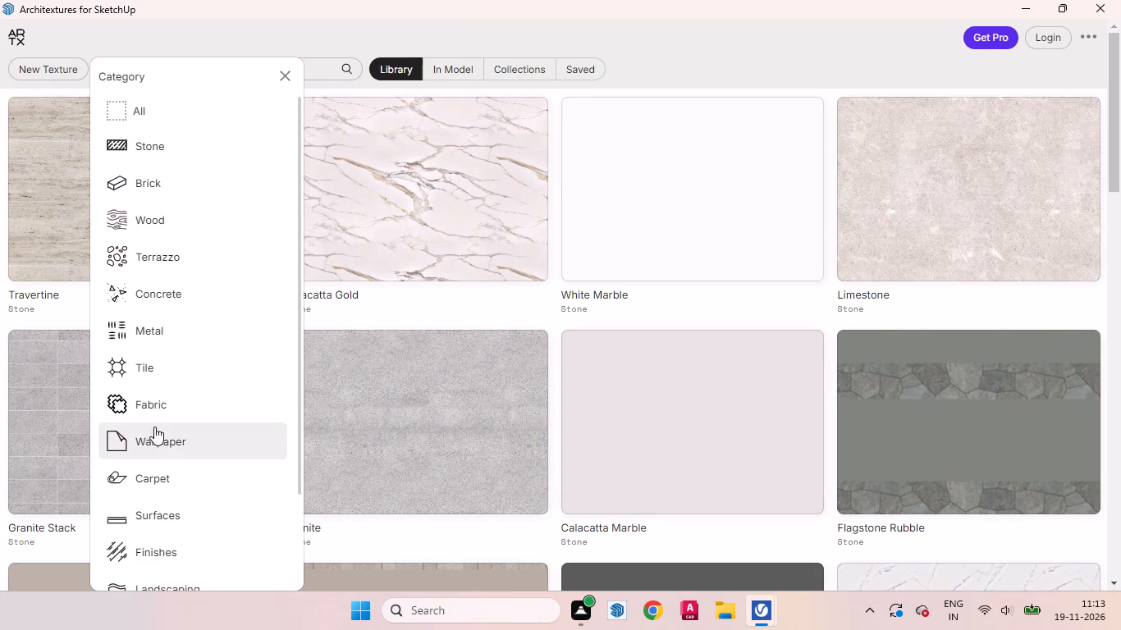
scroll(171, 434, down, 5)
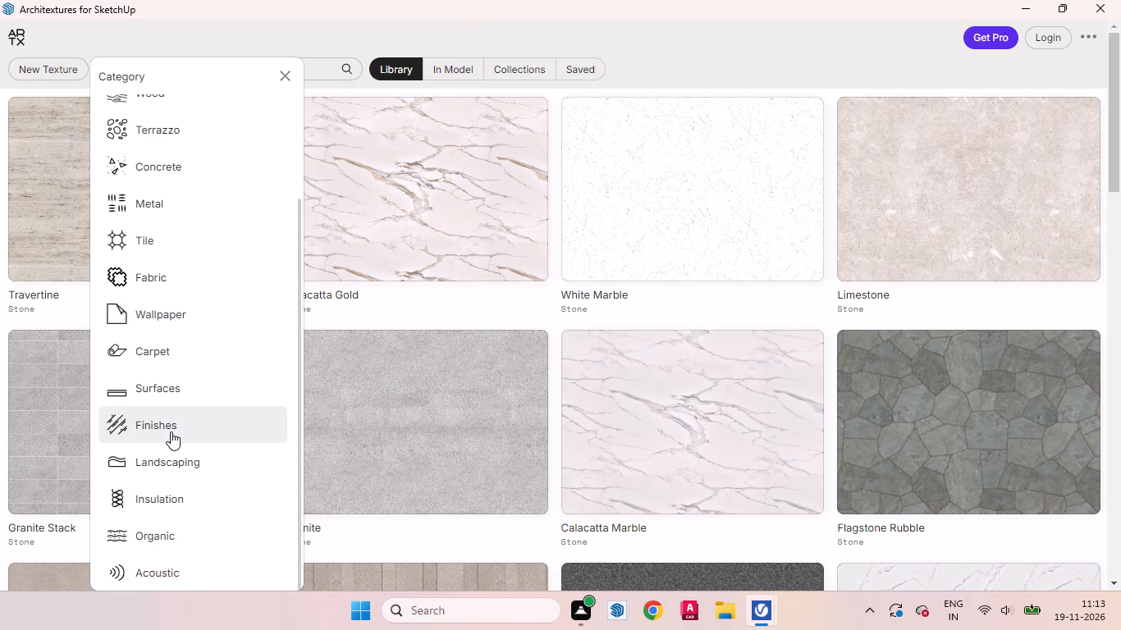
scroll(171, 431, down, 3)
scroll(134, 251, up, 10)
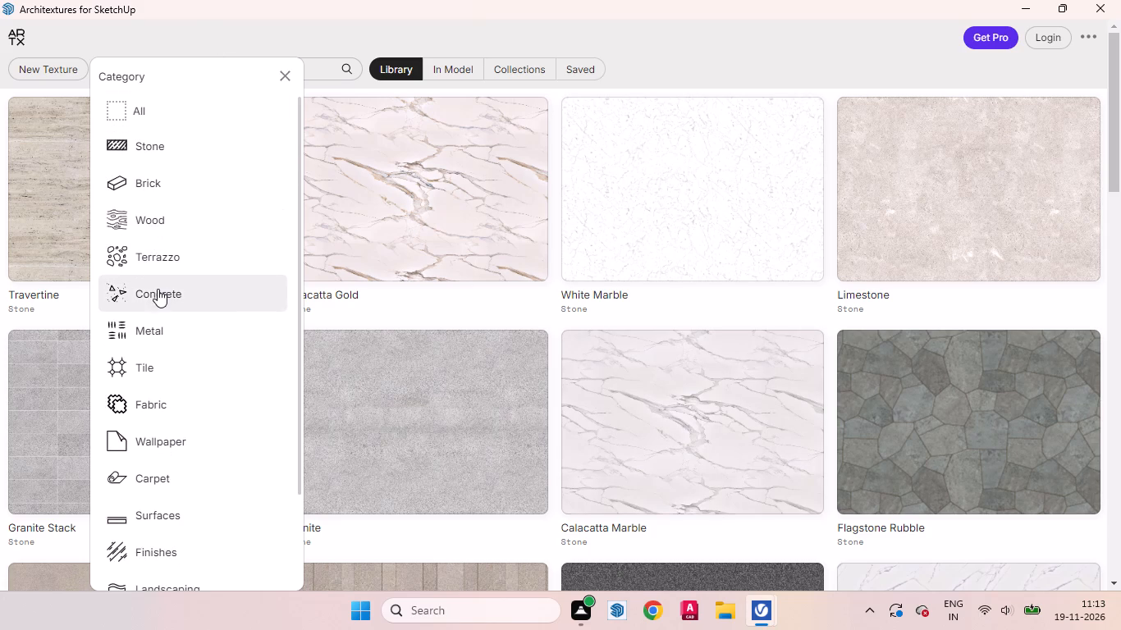
scroll(158, 289, down, 5)
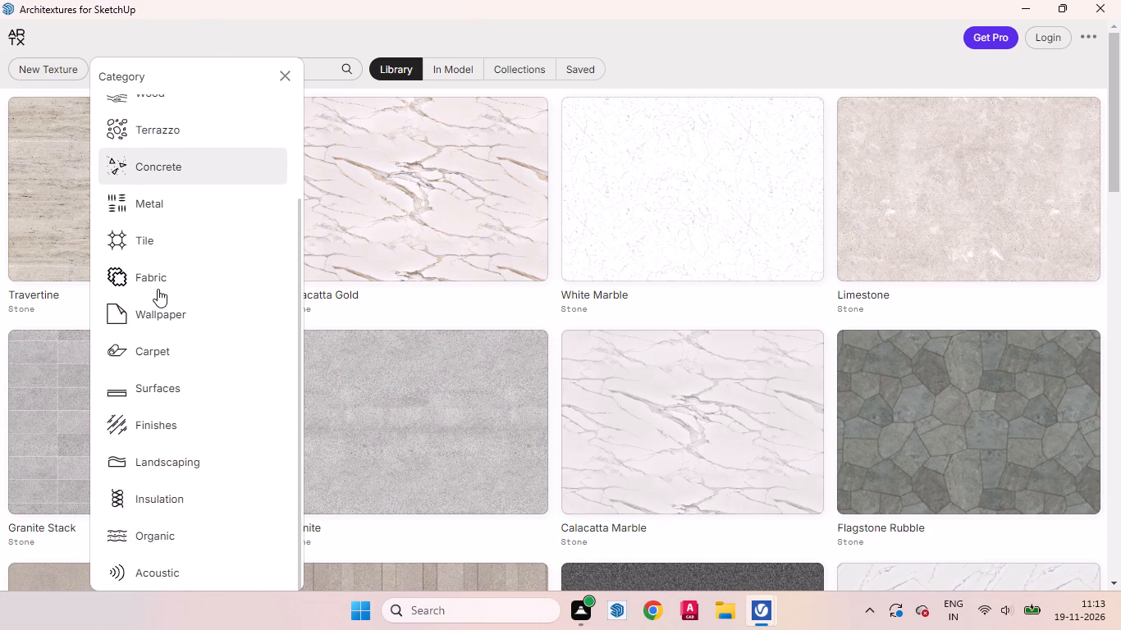
click(261, 33)
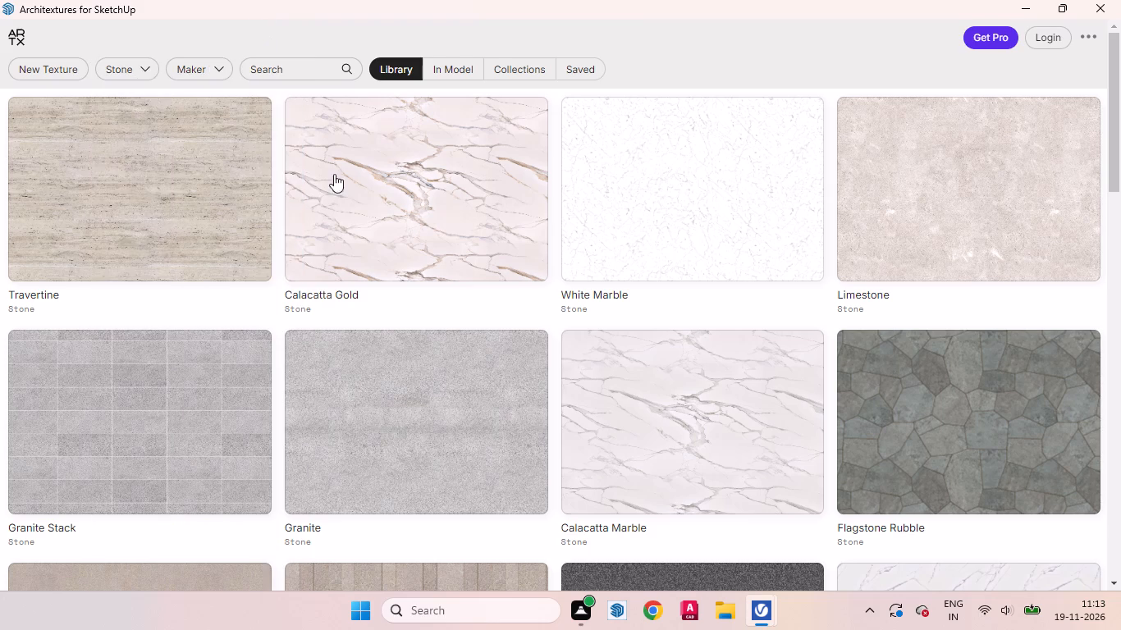
Import the Green Marble stone texture into the model and minimize the library window.
scroll(314, 209, down, 8)
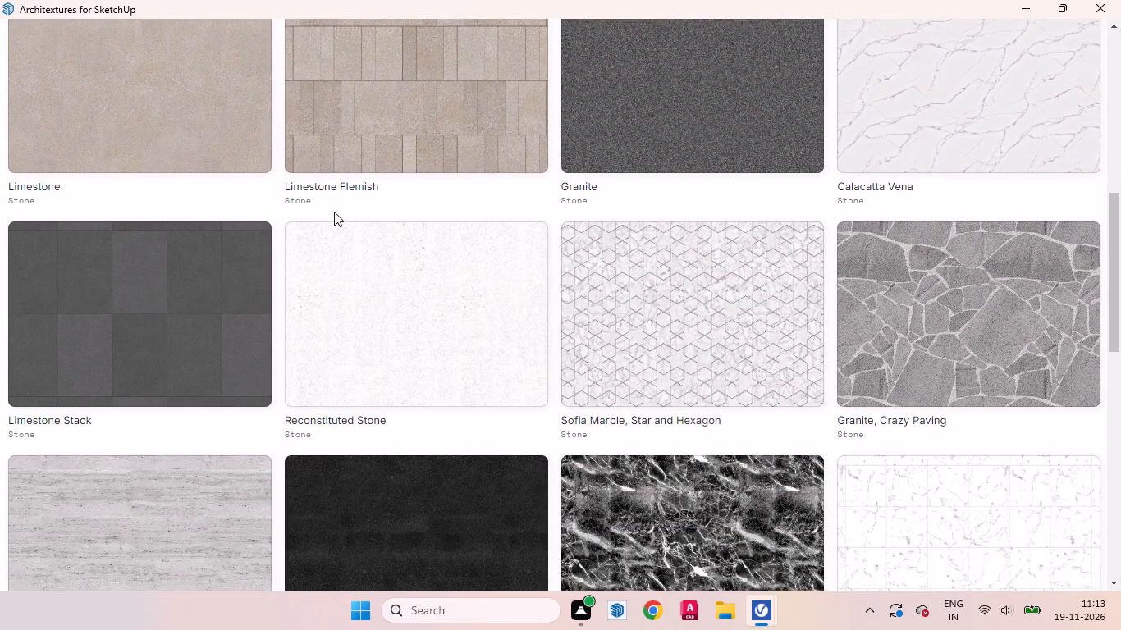
scroll(334, 212, down, 4)
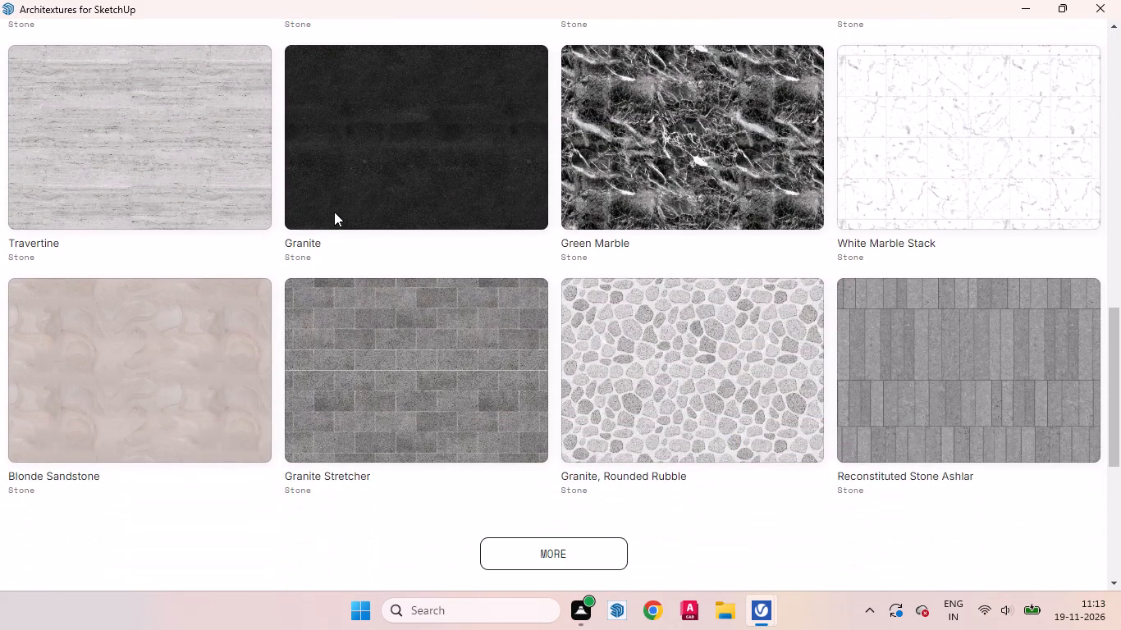
click(762, 184)
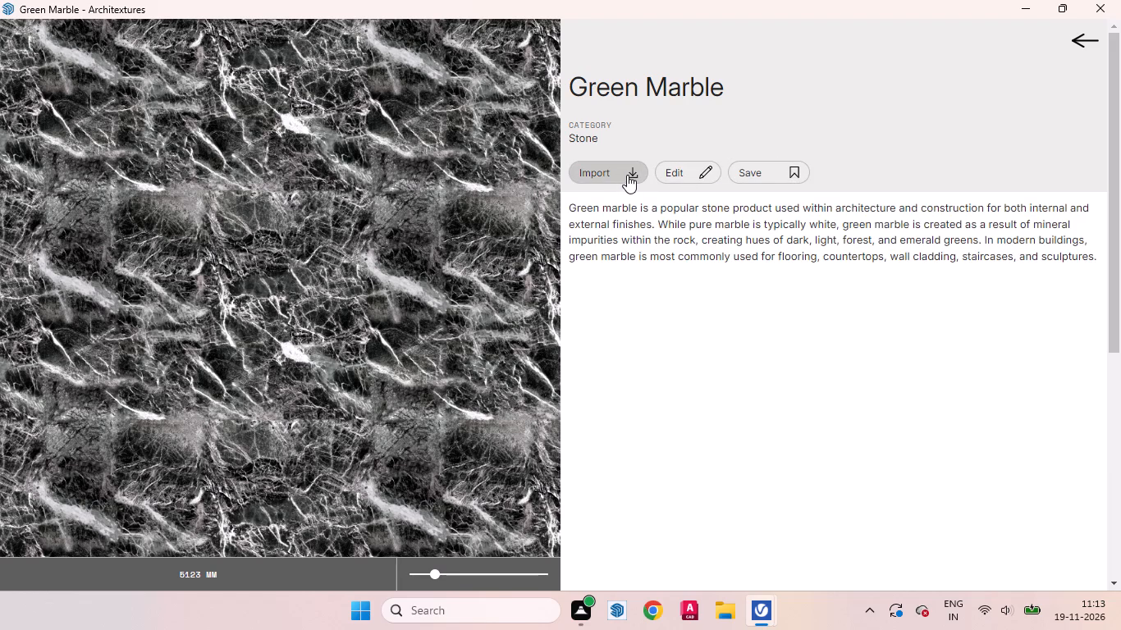
click(627, 175)
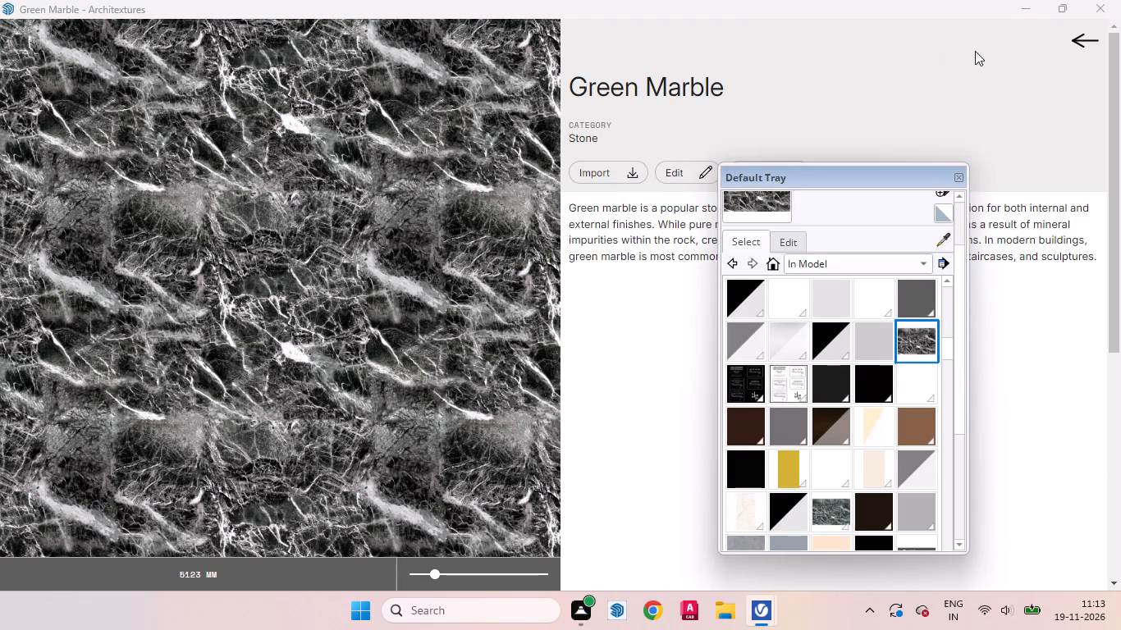
click(1031, 13)
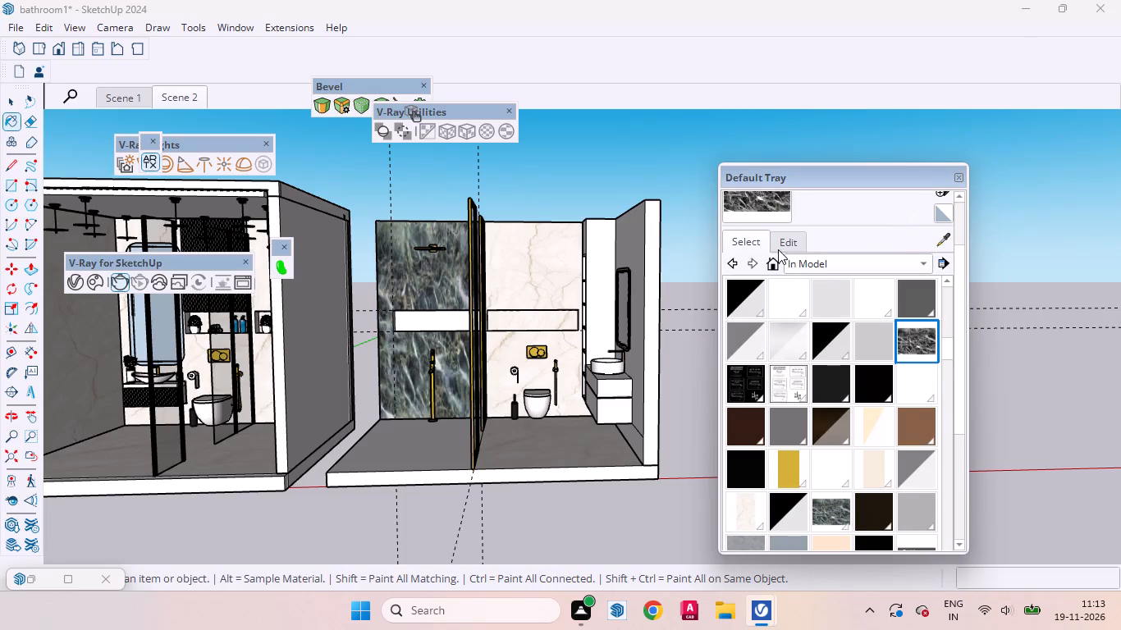
Paint the shower-side floor face of the new bathroom with the imported Green Marble material.
scroll(778, 249, up, 3)
click(776, 261)
scroll(434, 328, up, 4)
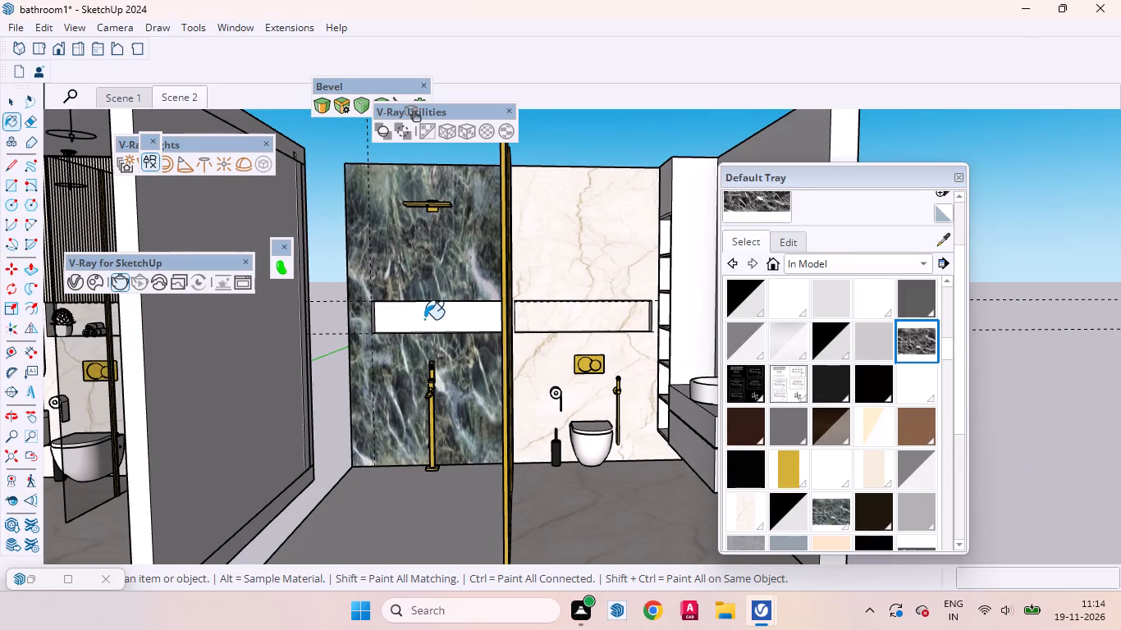
key(space)
click(419, 502)
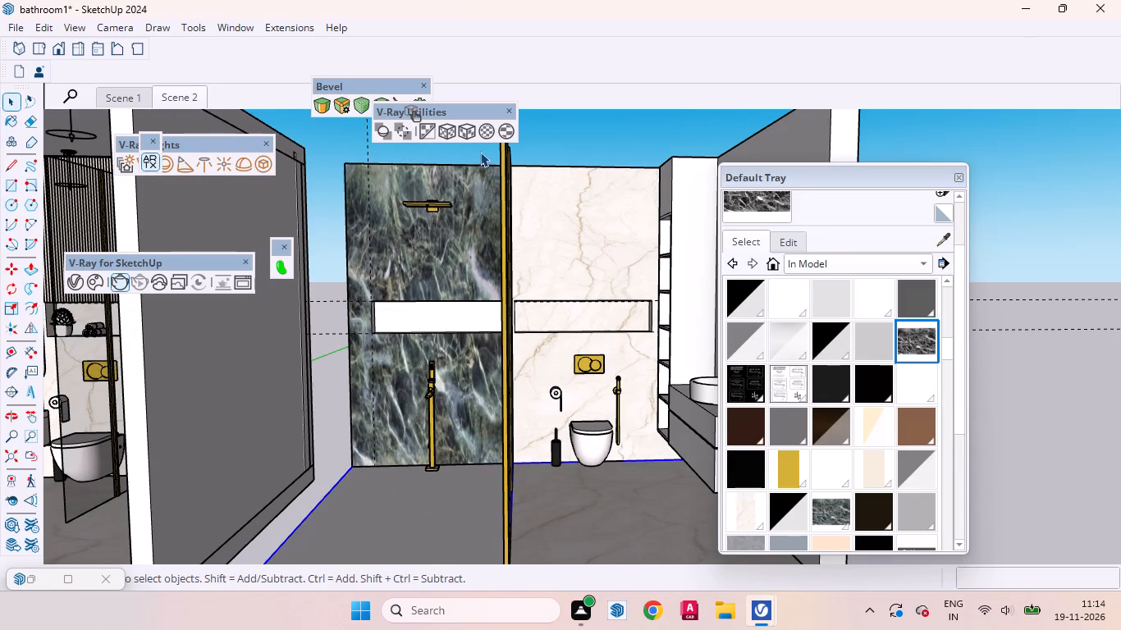
scroll(480, 152, down, 4)
middle_drag(469, 329, 456, 587)
double_click(455, 491)
click(449, 482)
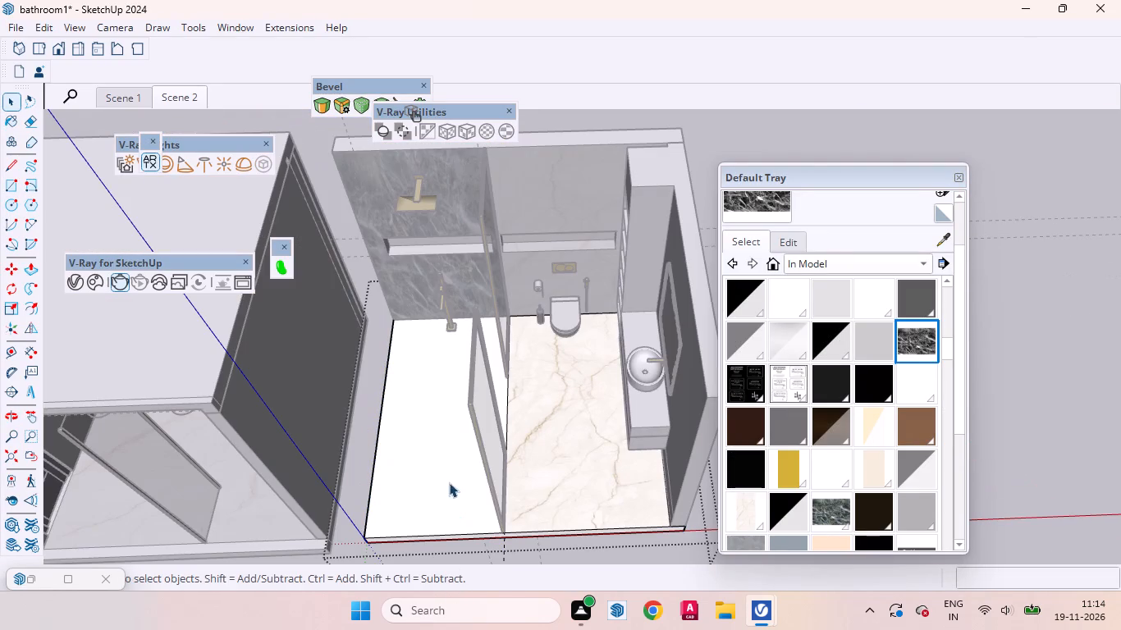
click(751, 205)
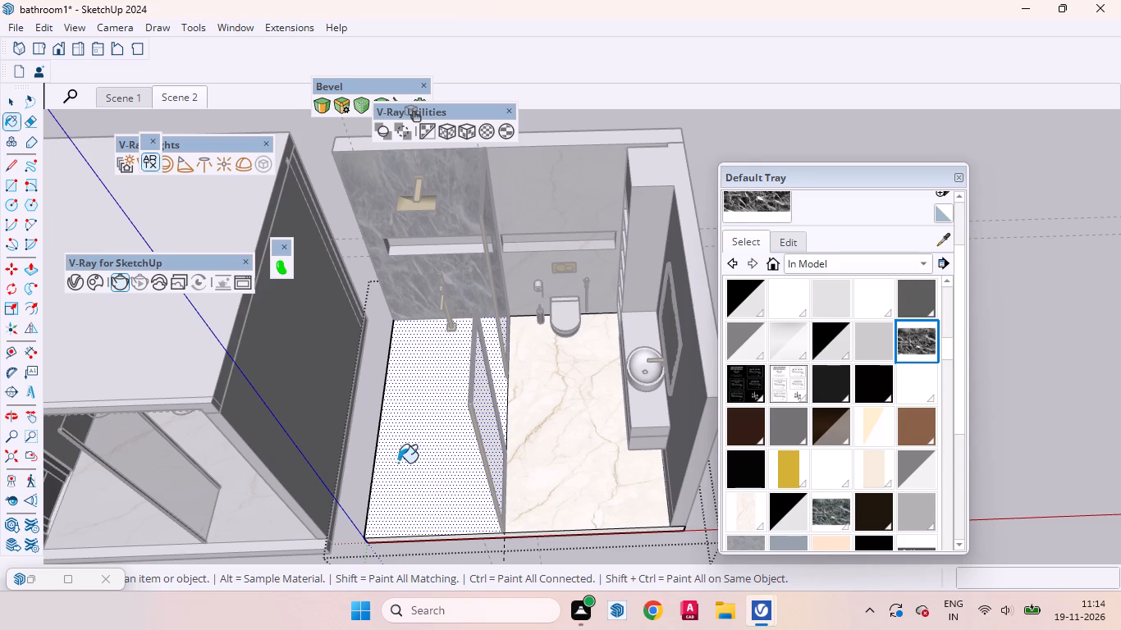
click(436, 476)
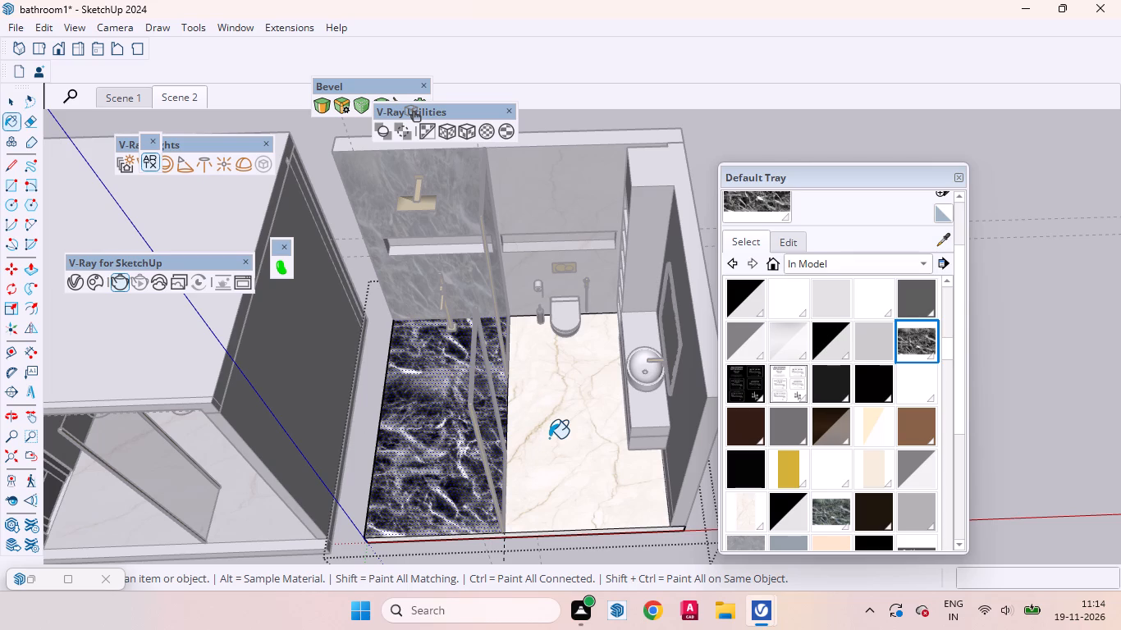
key(space)
Apply V-Ray's fitted tri-planar projection to the Green Marble on the shower floor and leave the group.
click(467, 134)
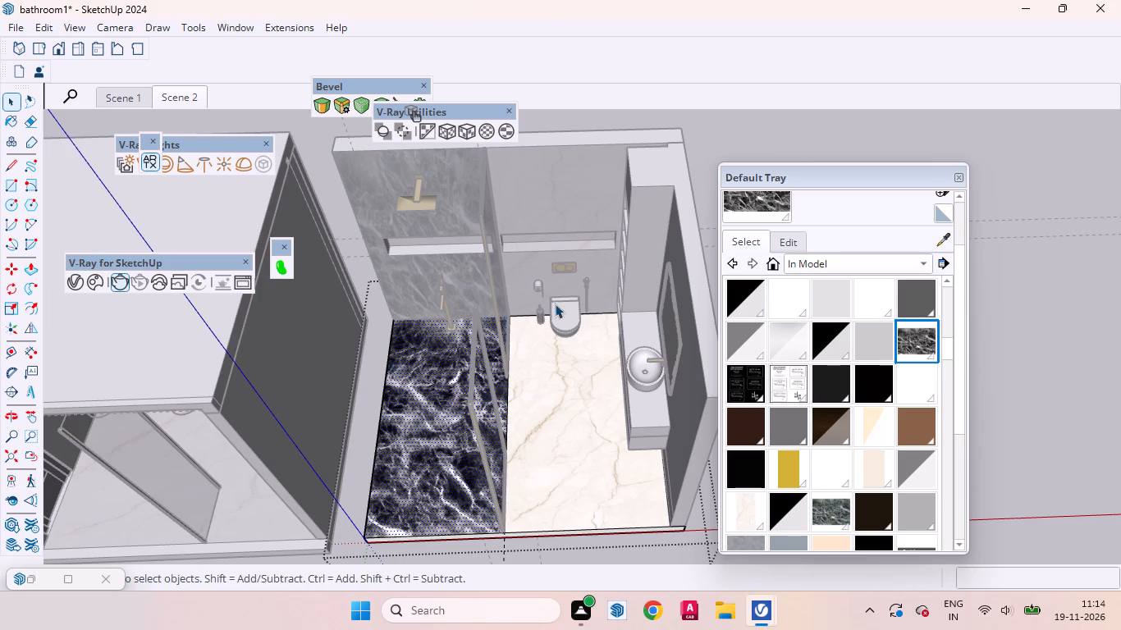
click(468, 123)
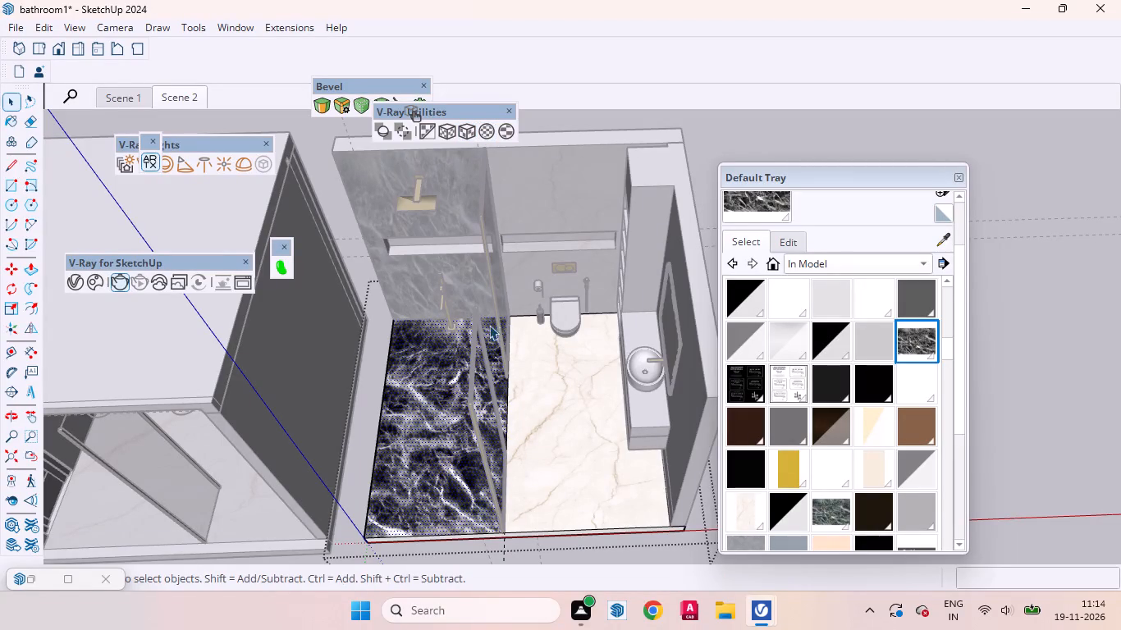
scroll(538, 413, down, 6)
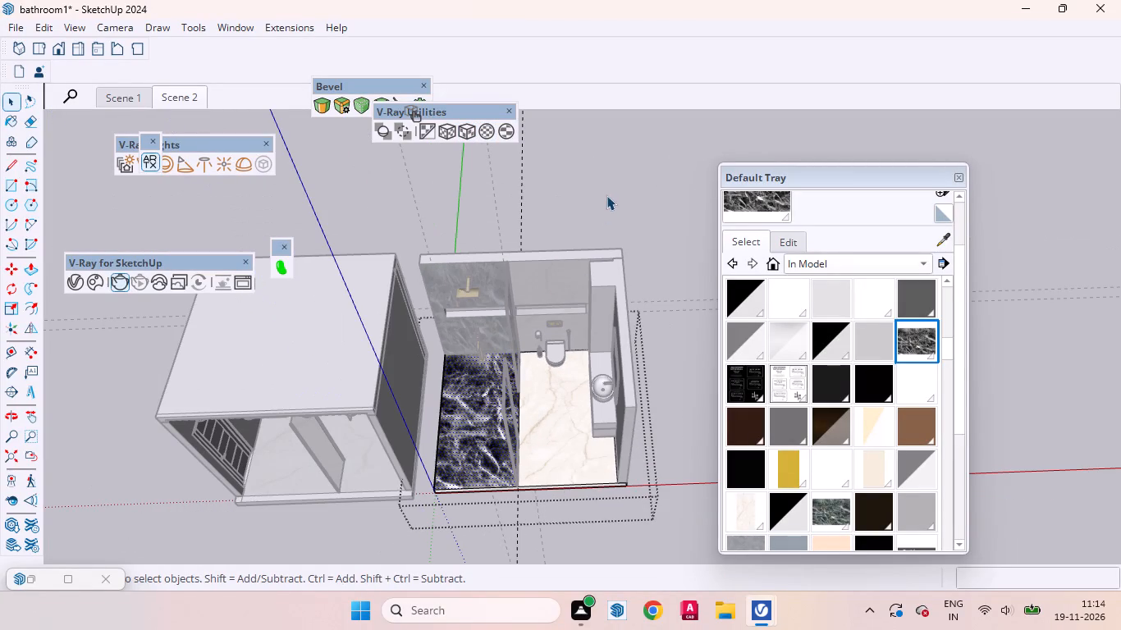
click(606, 191)
scroll(471, 427, up, 10)
click(492, 413)
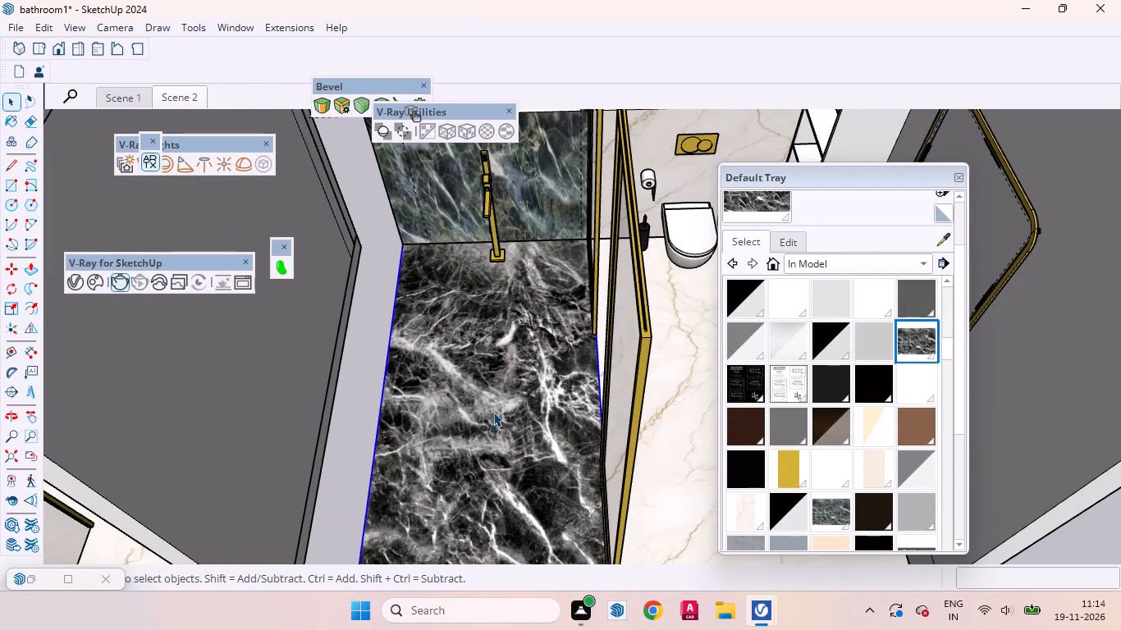
double_click(487, 417)
click(498, 394)
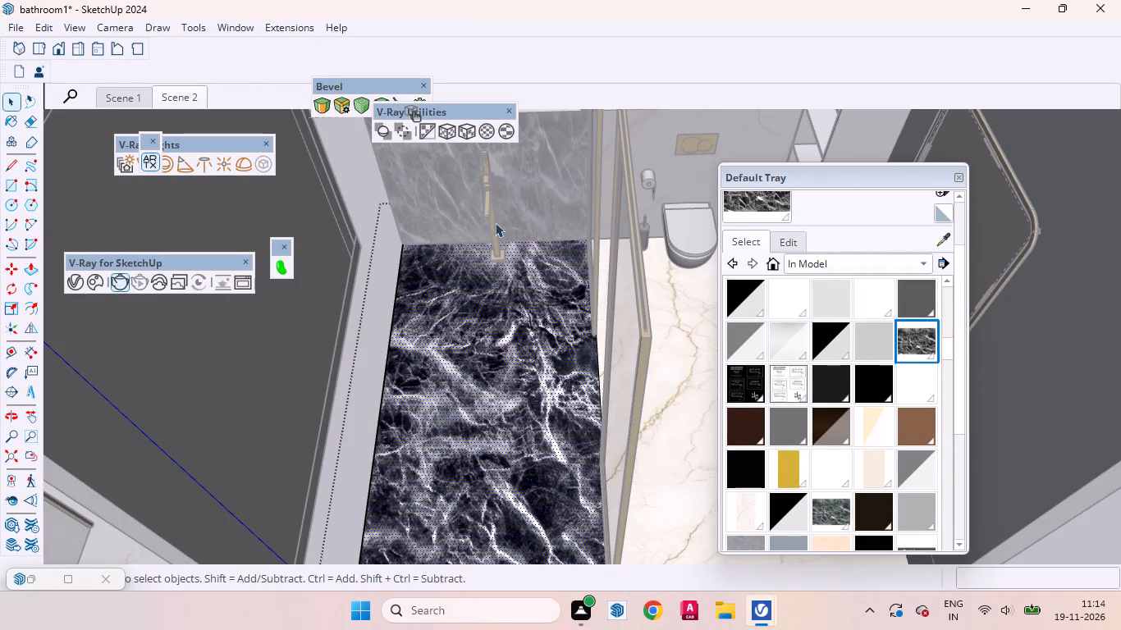
click(466, 127)
double_click(466, 126)
scroll(484, 330, down, 13)
click(577, 171)
Paint the shower's back wall face with the imported Green Marble, replacing its existing marble.
scroll(454, 253, up, 2)
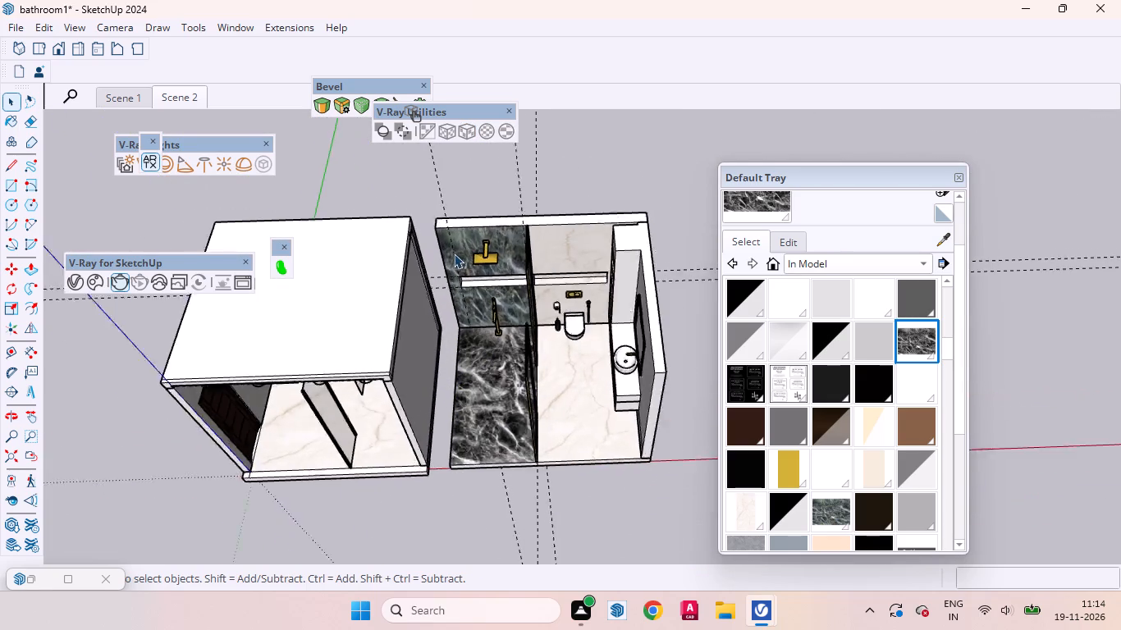
scroll(454, 253, up, 9)
middle_drag(476, 276, 488, 140)
scroll(459, 240, up, 3)
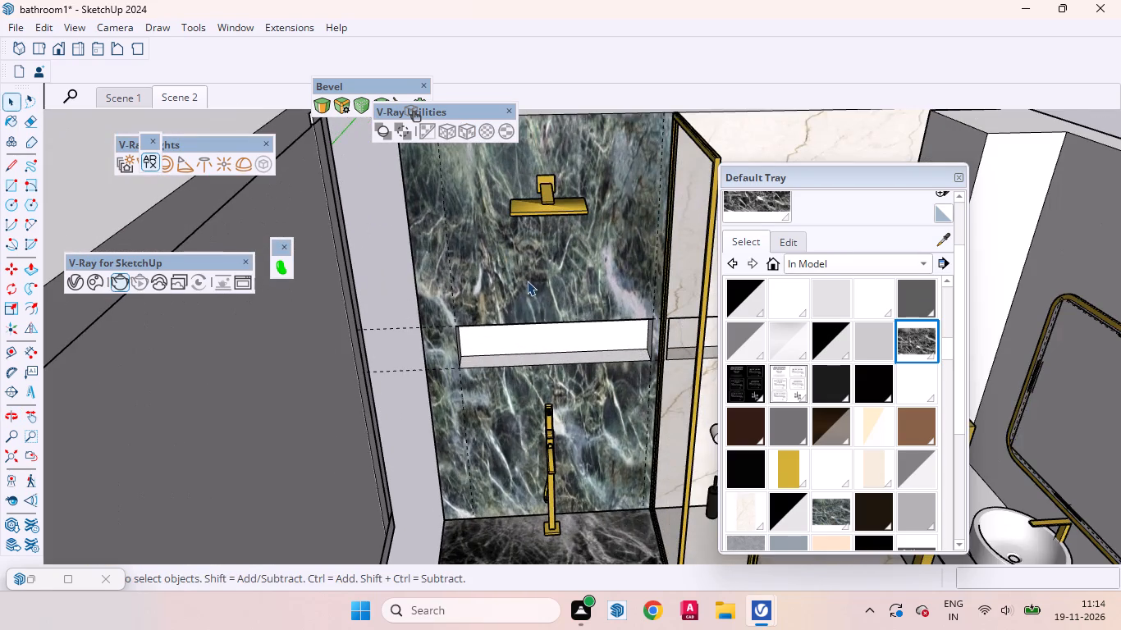
click(527, 281)
double_click(516, 281)
click(533, 275)
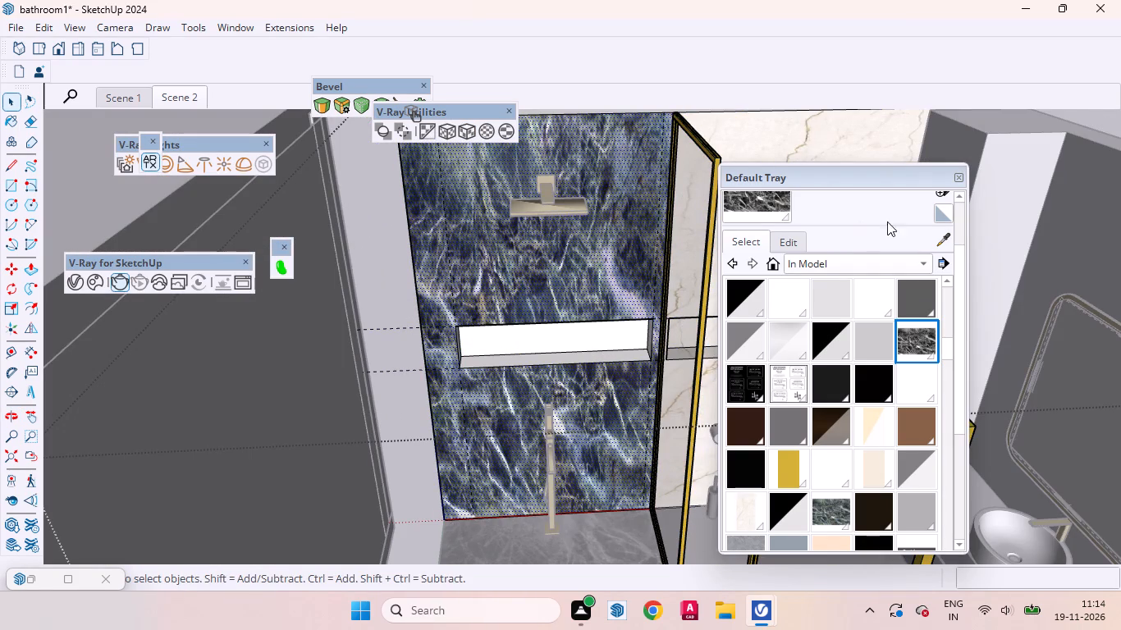
click(763, 206)
click(506, 258)
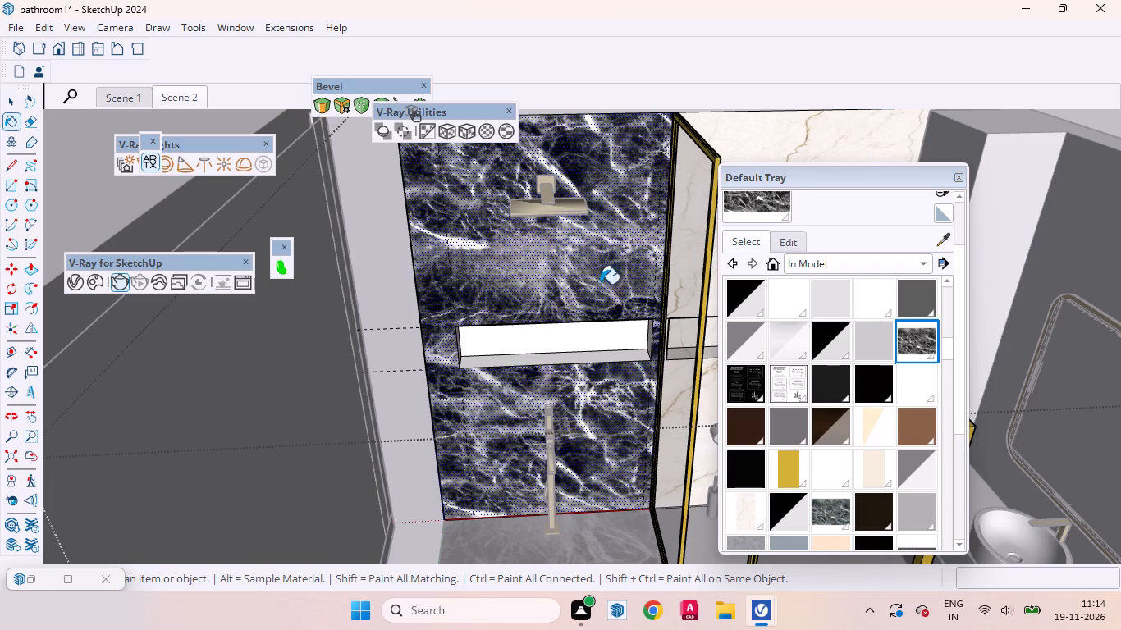
Apply V-Ray's fitted tri-planar projection to the Green Marble on the shower's back wall and leave the group.
click(464, 132)
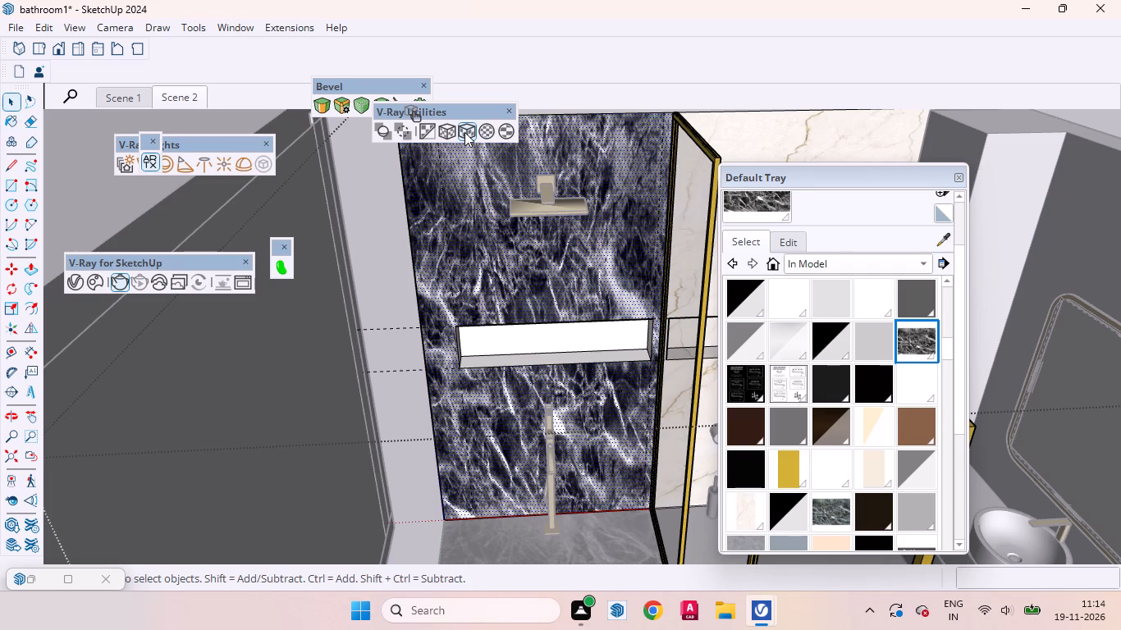
scroll(491, 294, down, 2)
scroll(491, 300, up, 1)
scroll(489, 304, down, 8)
click(609, 167)
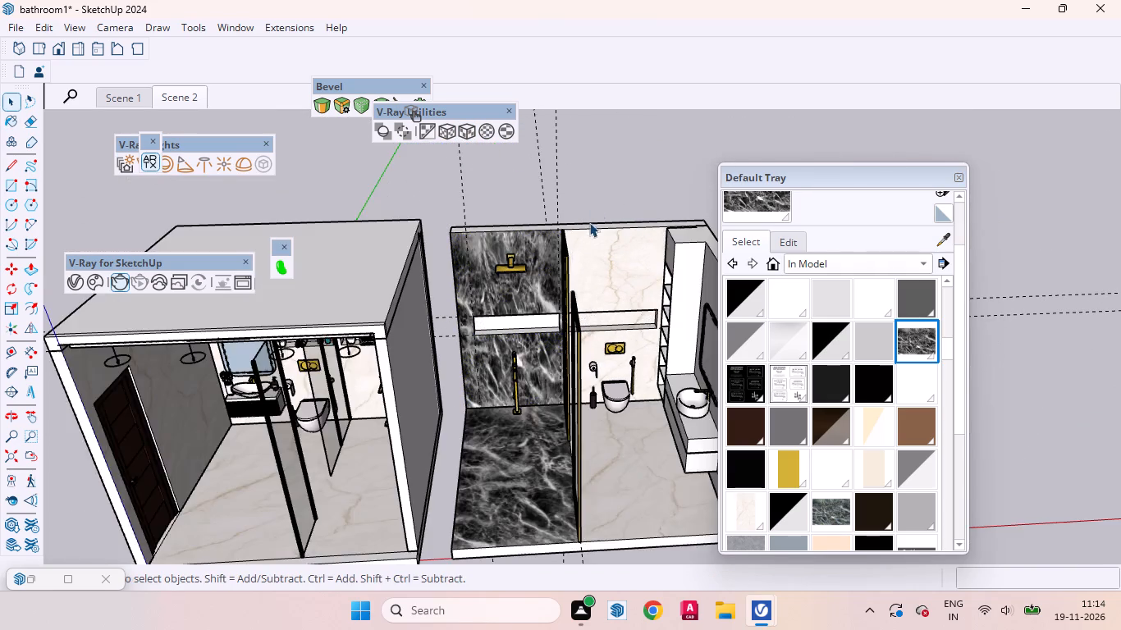
Examine the Green Marble on the shower's floor and back wall from several angles.
scroll(522, 315, up, 4)
middle_drag(528, 390, 167, 463)
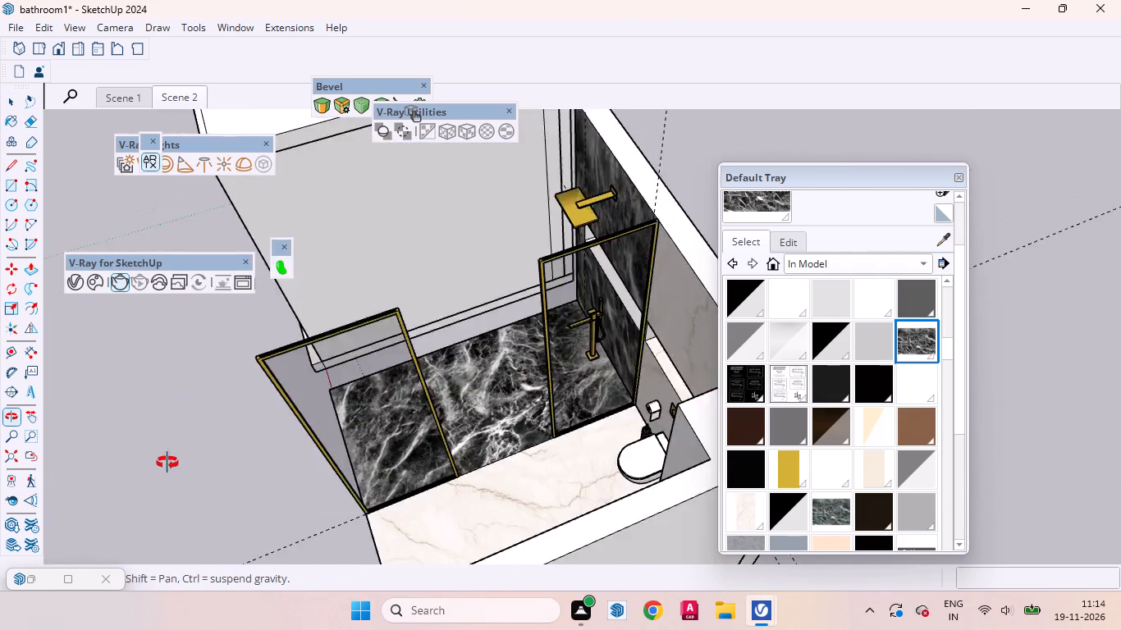
middle_drag(167, 463, 533, 288)
scroll(441, 318, down, 8)
scroll(529, 354, up, 1)
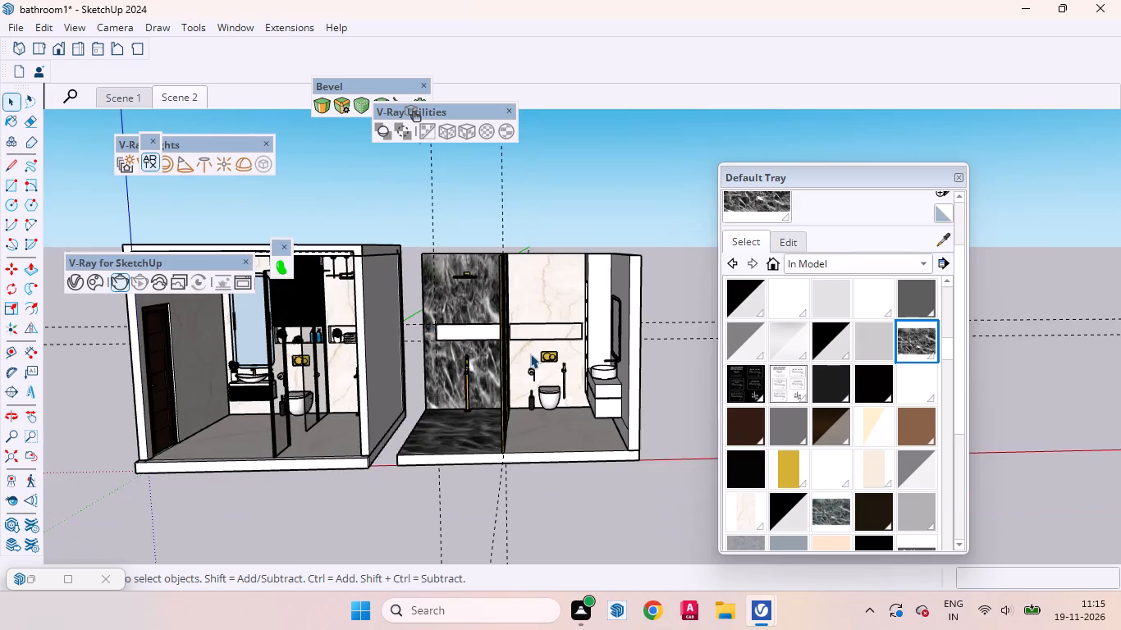
scroll(530, 354, up, 3)
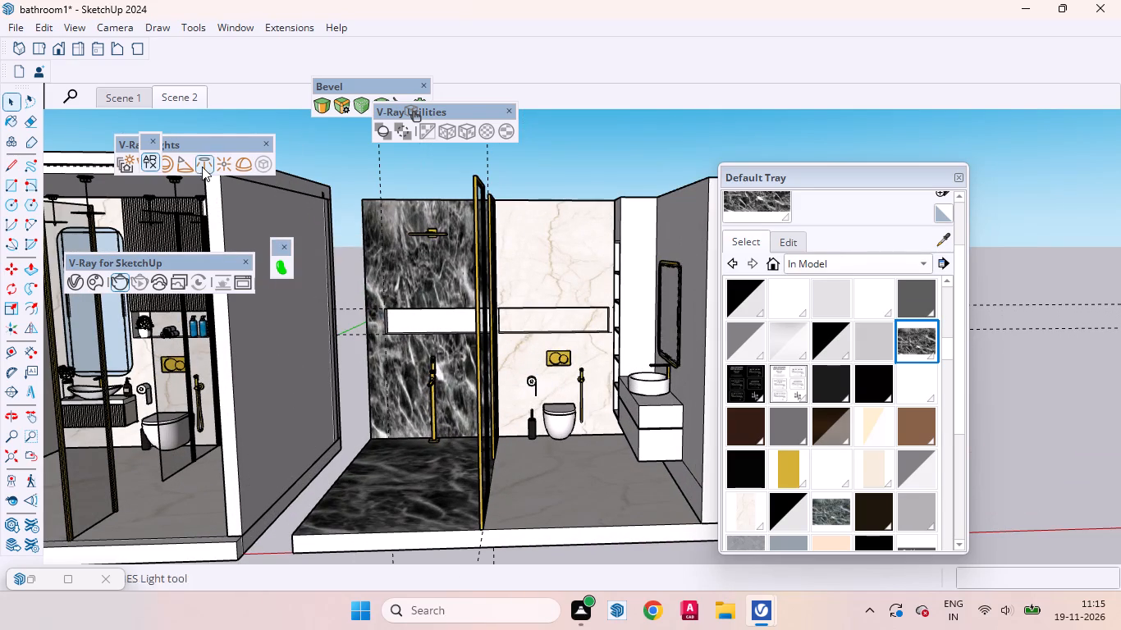
Reopen the Architextures library and look through more stone textures for an alternative to the shower's Green Marble.
click(153, 158)
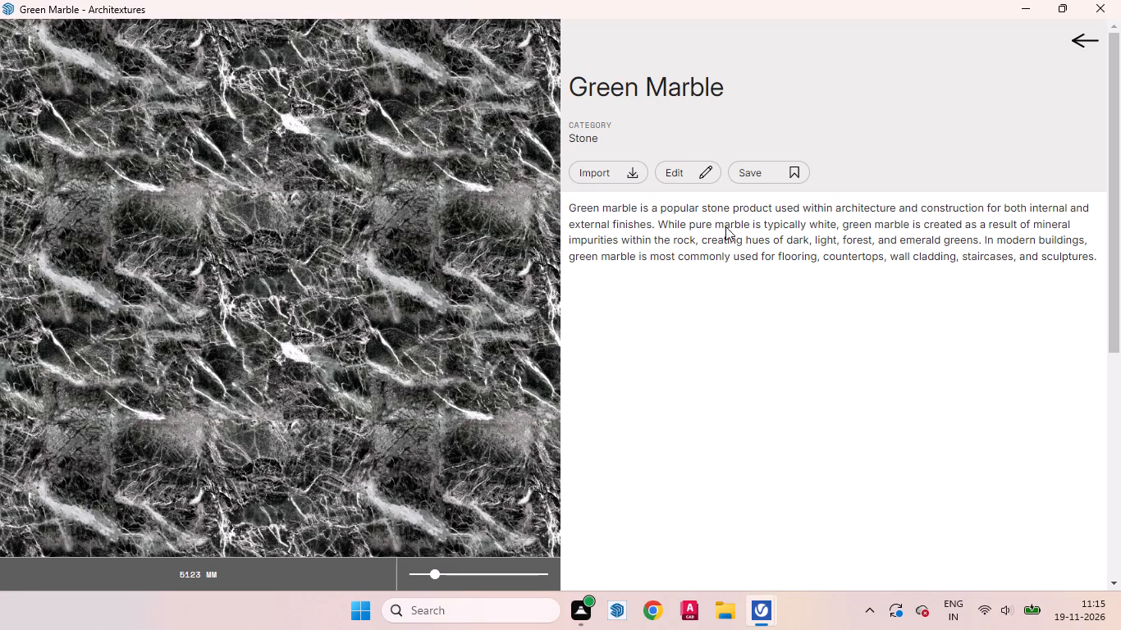
click(1071, 34)
click(1078, 37)
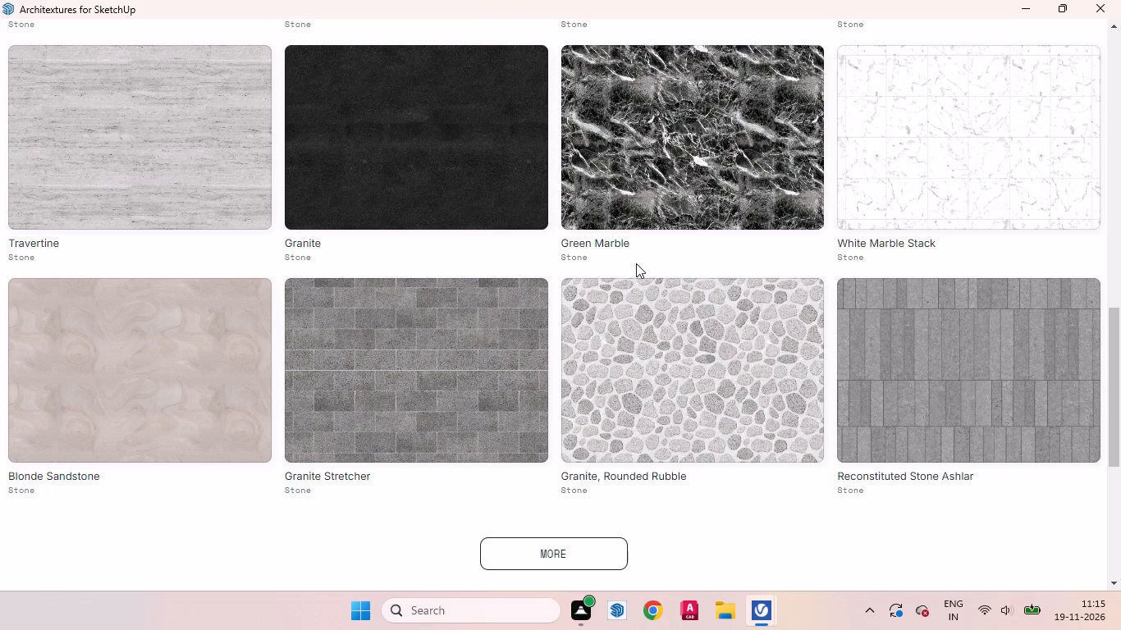
scroll(636, 263, down, 3)
scroll(637, 262, up, 2)
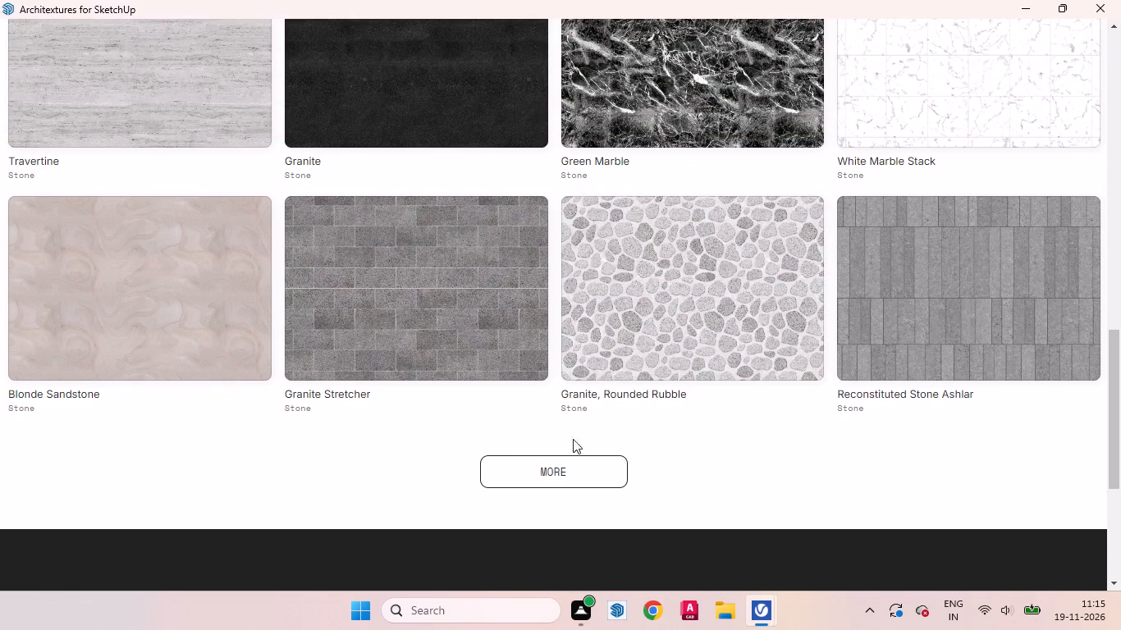
click(575, 469)
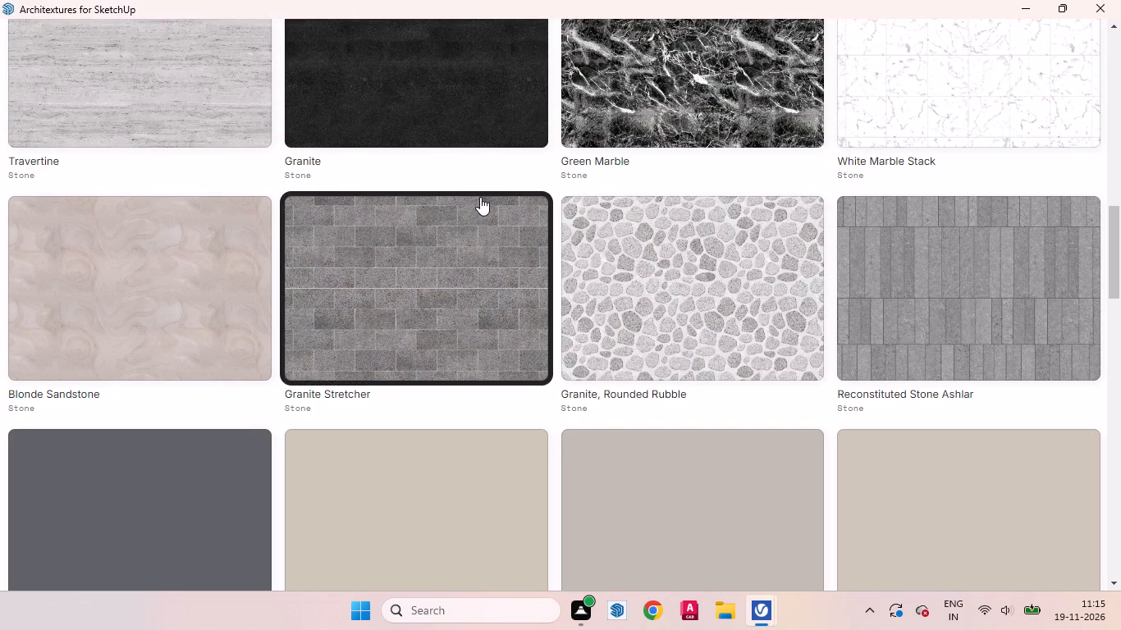
scroll(486, 175, up, 2)
scroll(489, 175, down, 6)
scroll(492, 177, up, 1)
scroll(492, 177, down, 3)
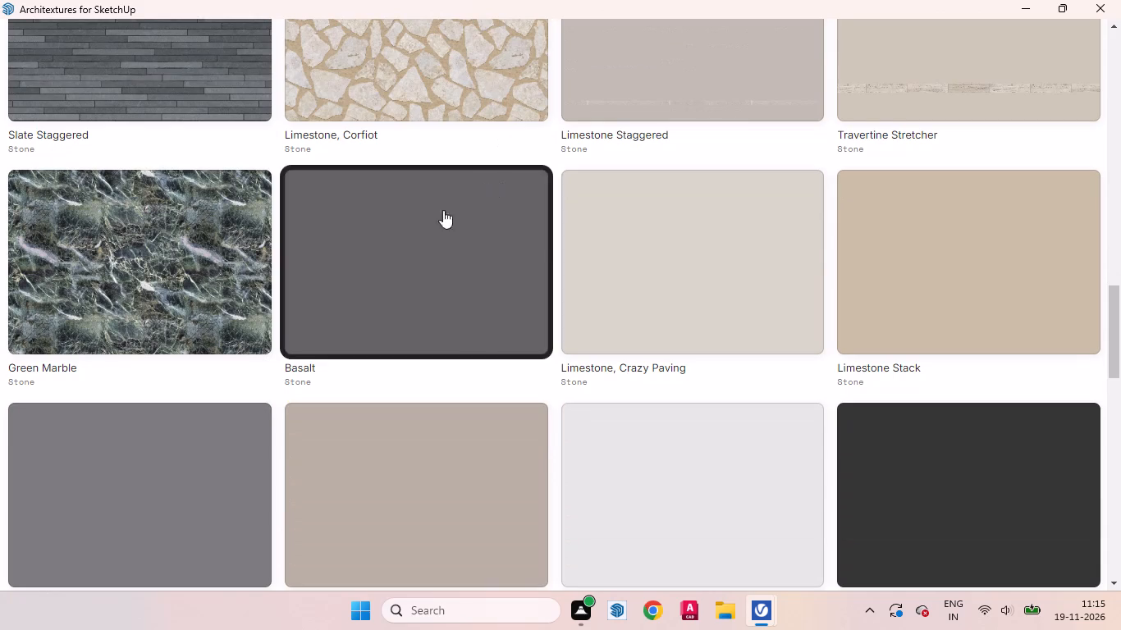
scroll(497, 274, up, 1)
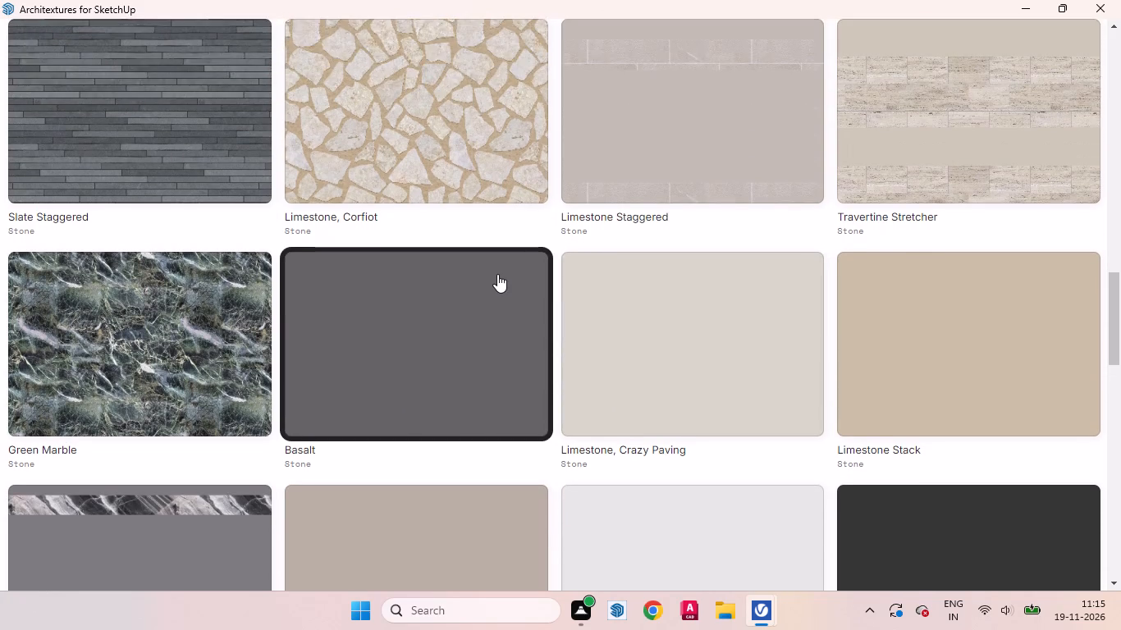
scroll(502, 272, down, 2)
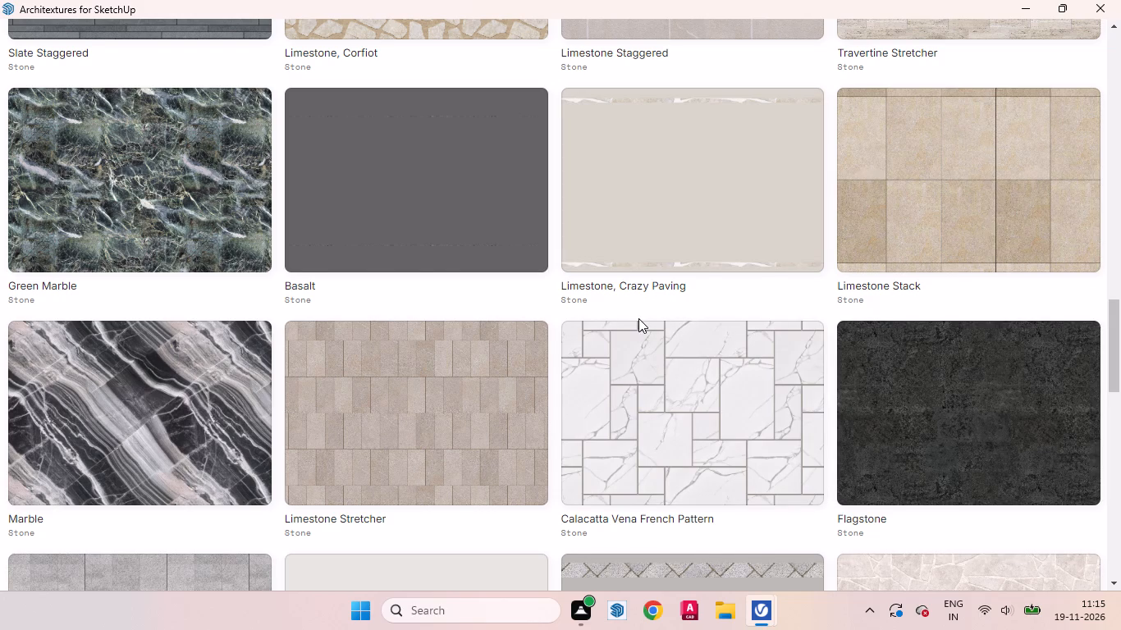
scroll(640, 319, down, 3)
scroll(642, 320, up, 4)
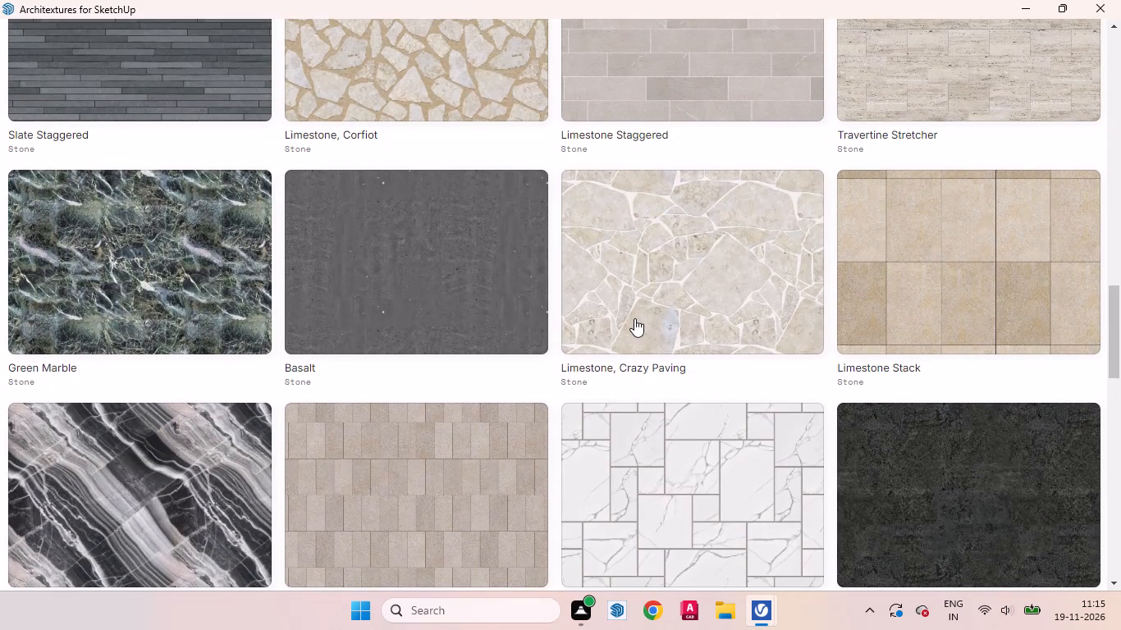
scroll(630, 317, down, 6)
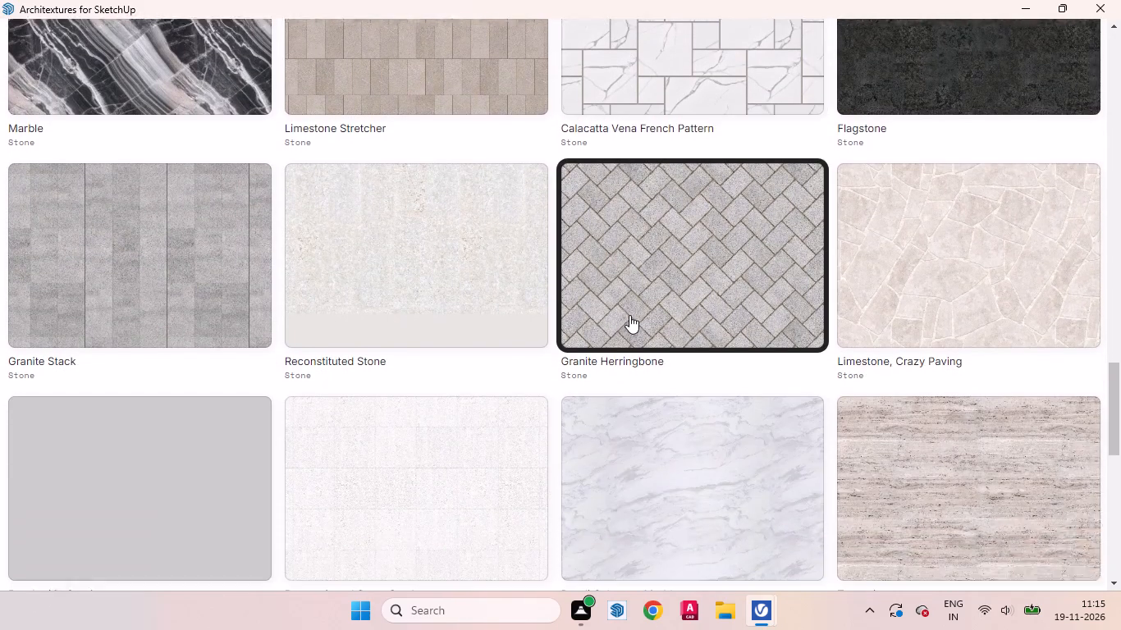
scroll(629, 315, down, 7)
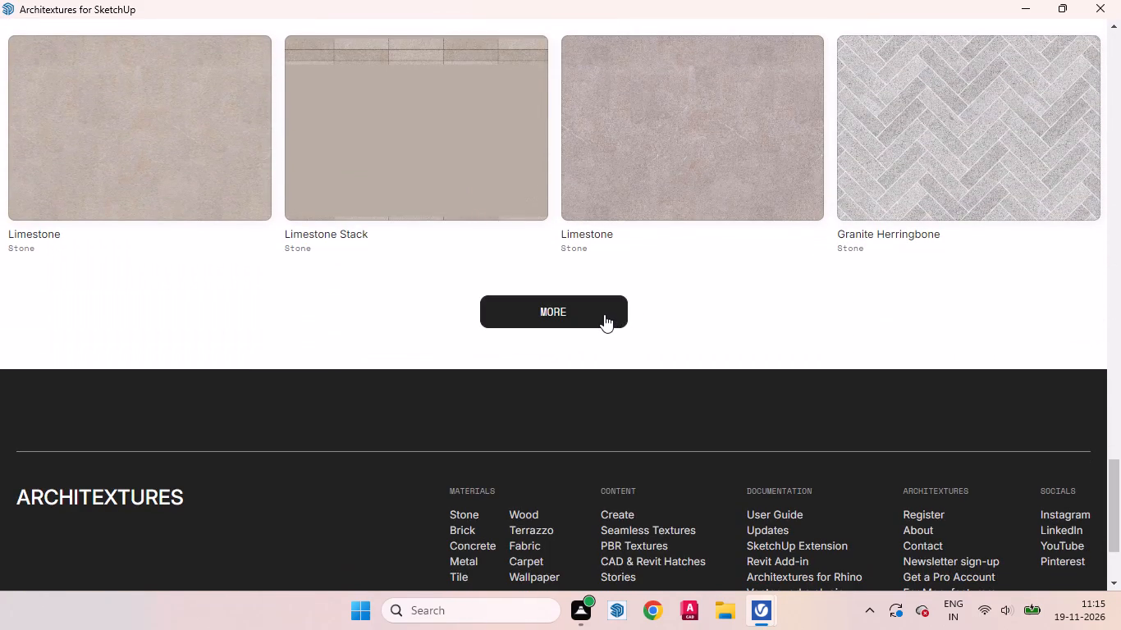
Load a further batch of stone textures and compare the marble, granite, limestone and flagstone options.
click(604, 314)
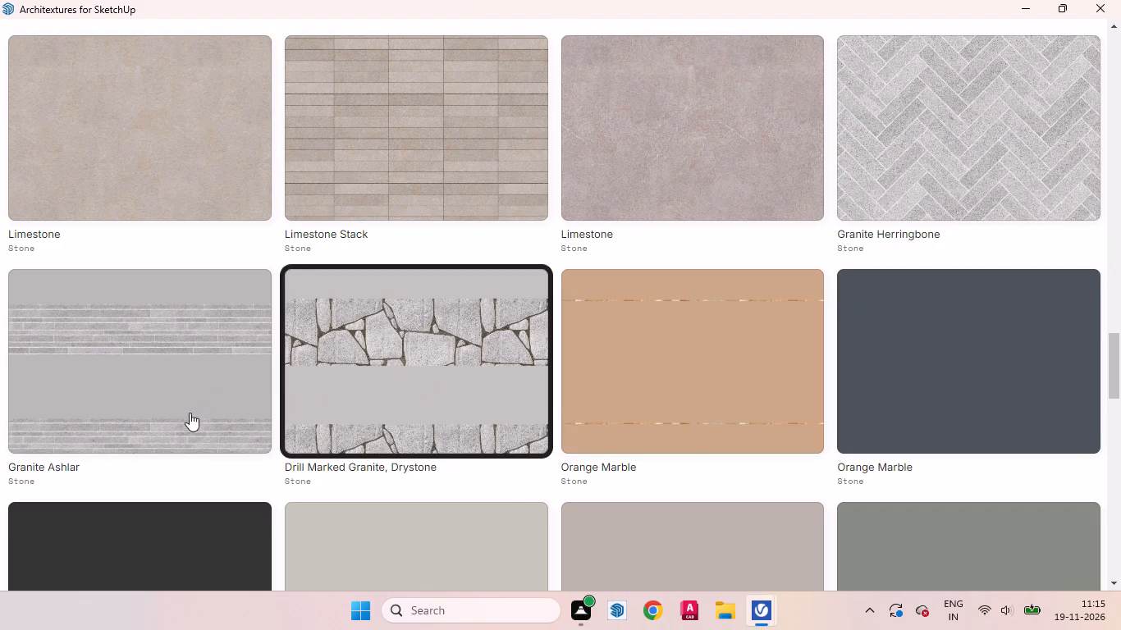
scroll(469, 226, up, 5)
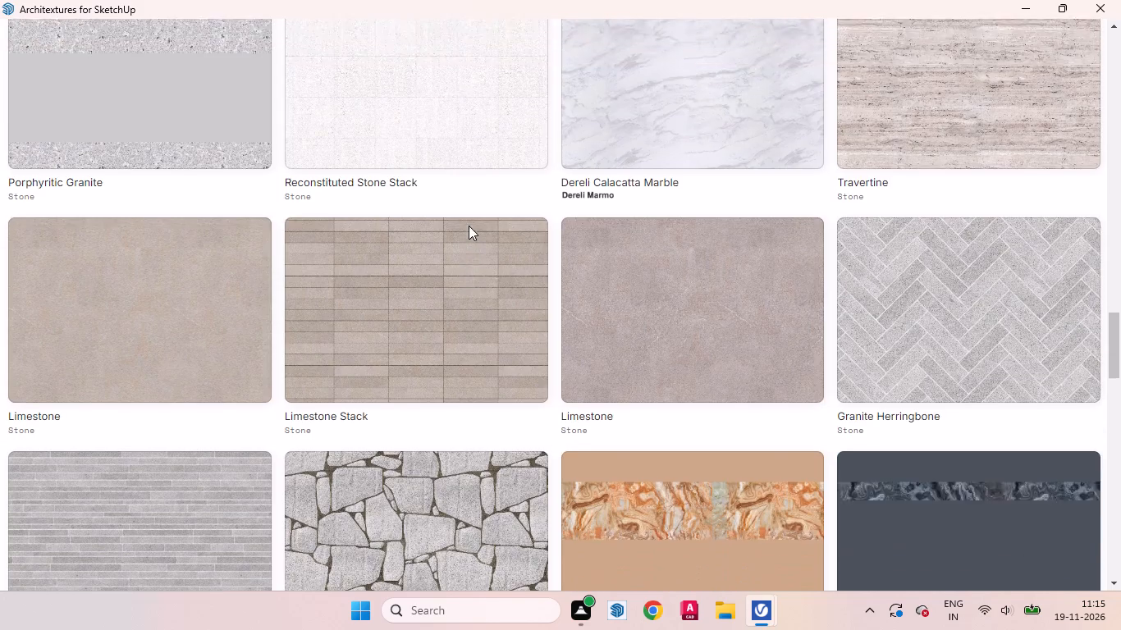
scroll(469, 226, down, 7)
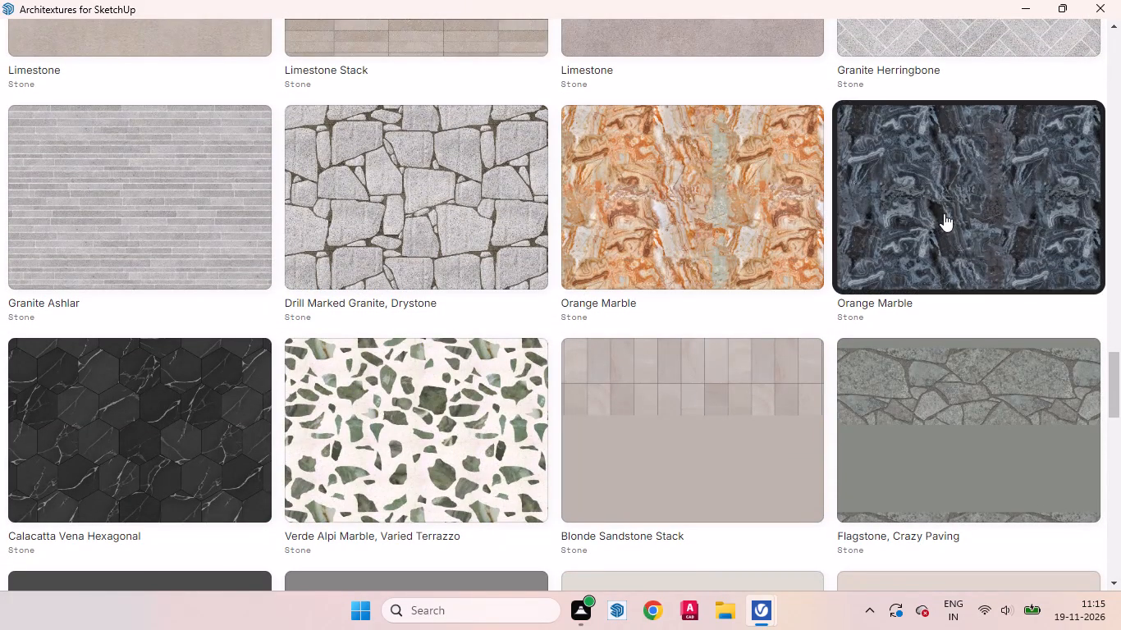
scroll(758, 272, down, 3)
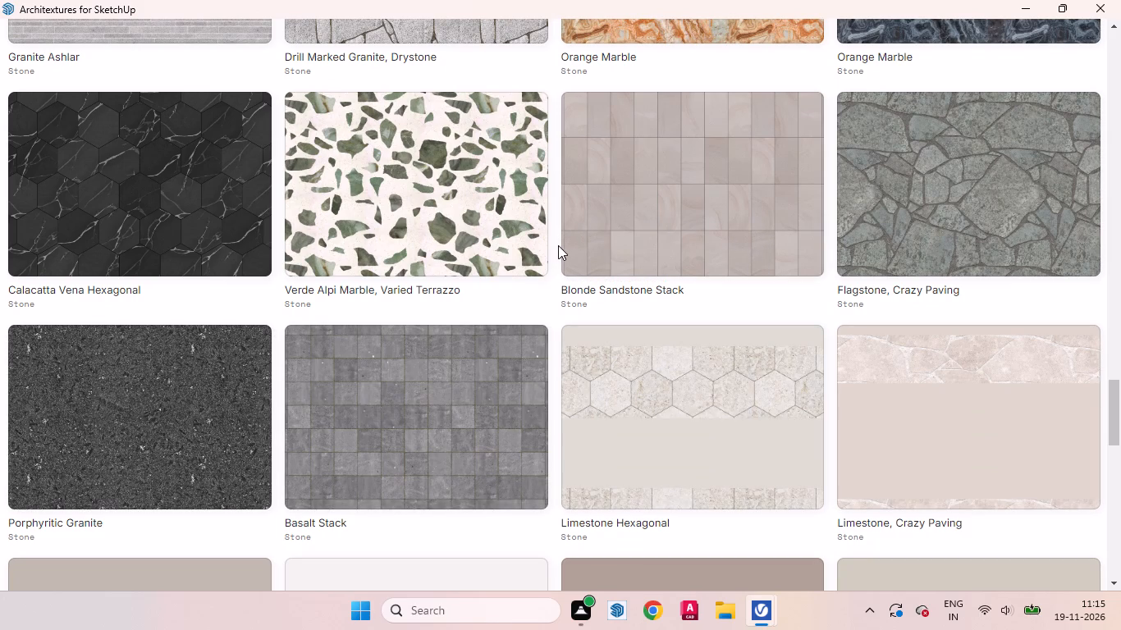
scroll(543, 253, down, 2)
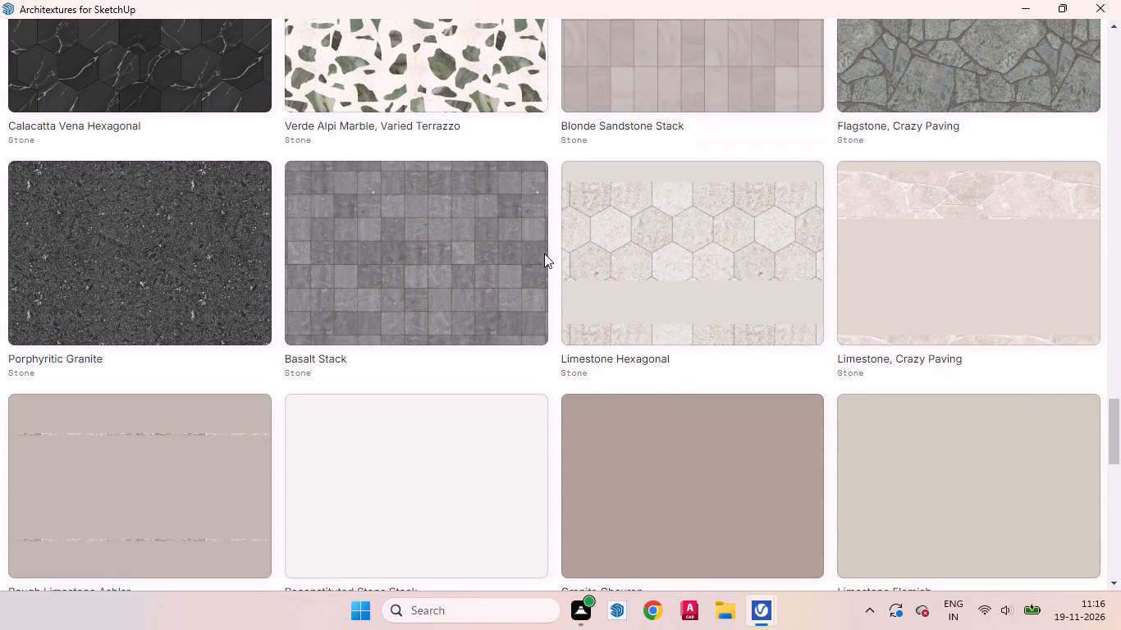
scroll(544, 253, down, 2)
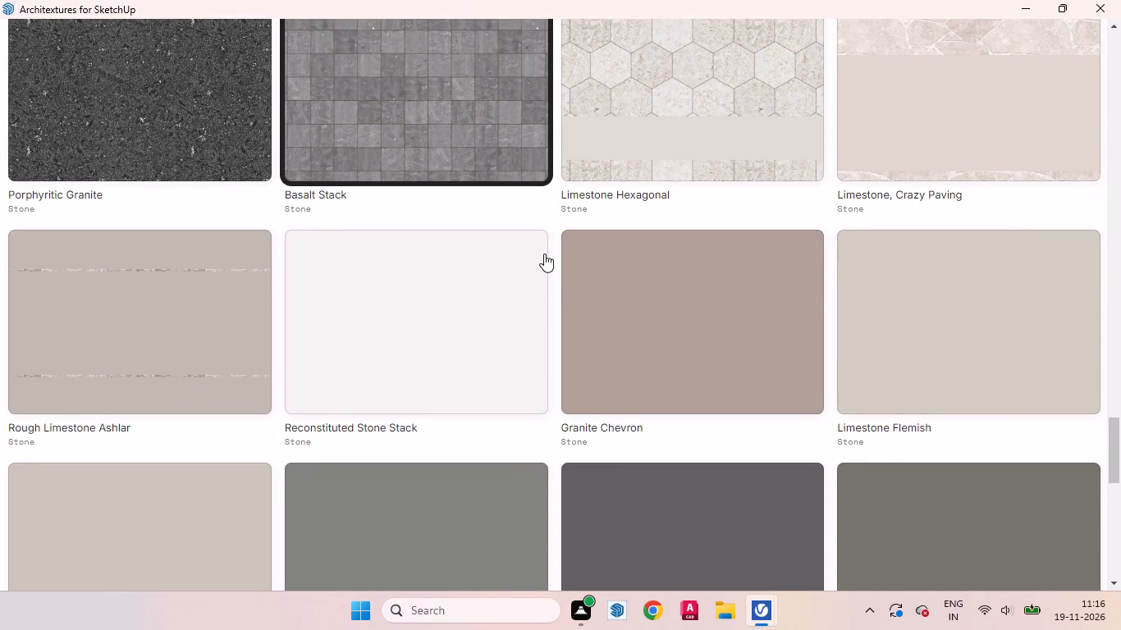
scroll(544, 253, up, 4)
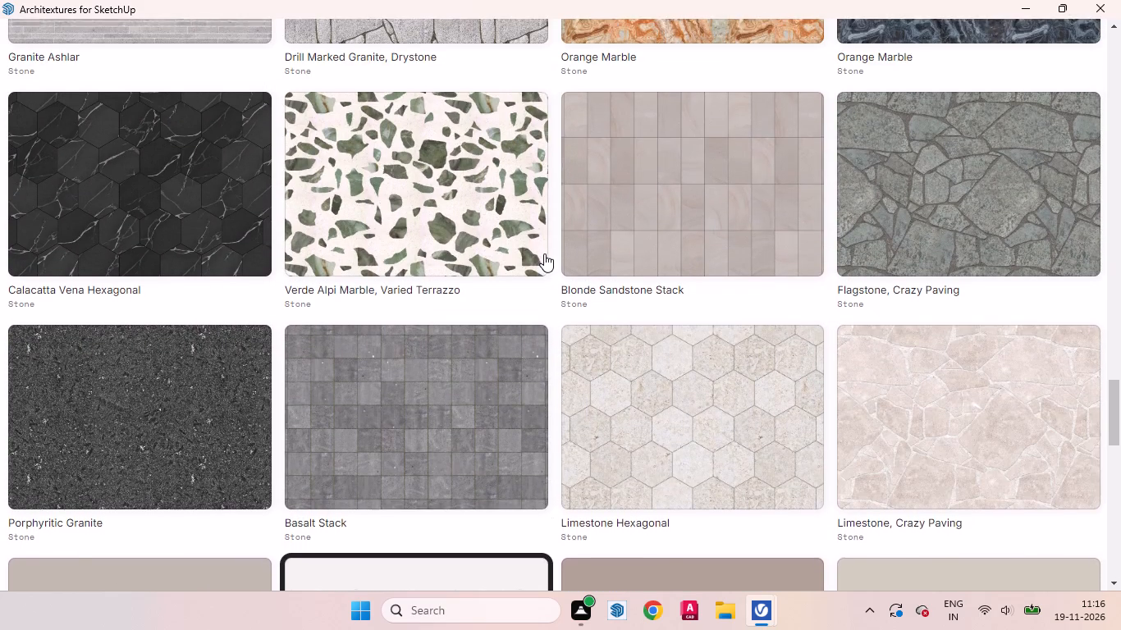
scroll(544, 253, up, 5)
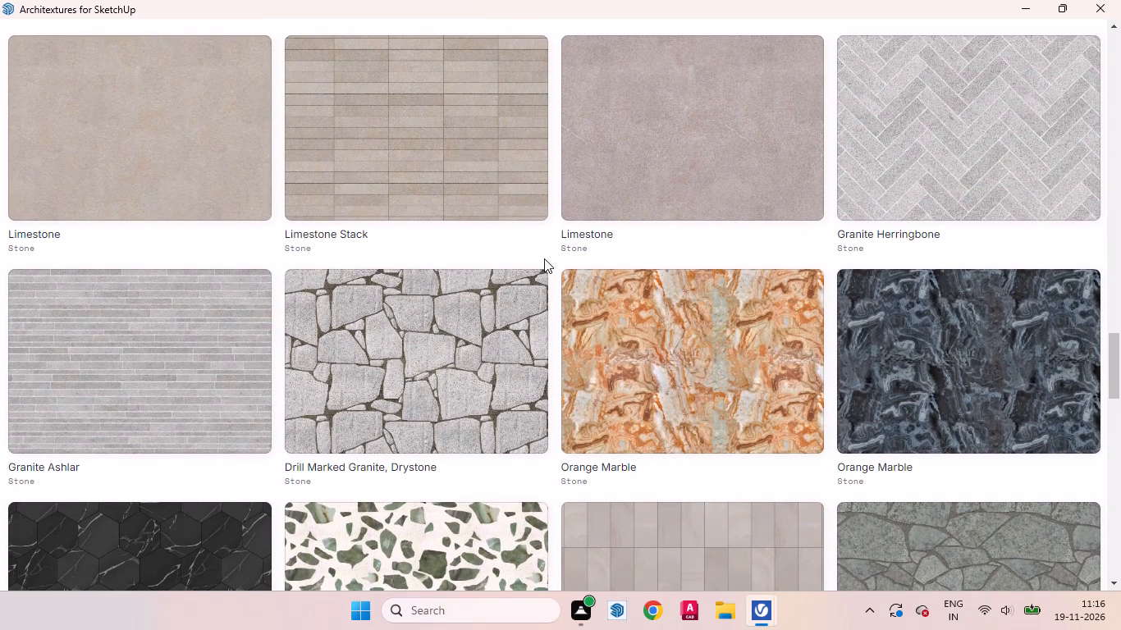
scroll(812, 266, down, 10)
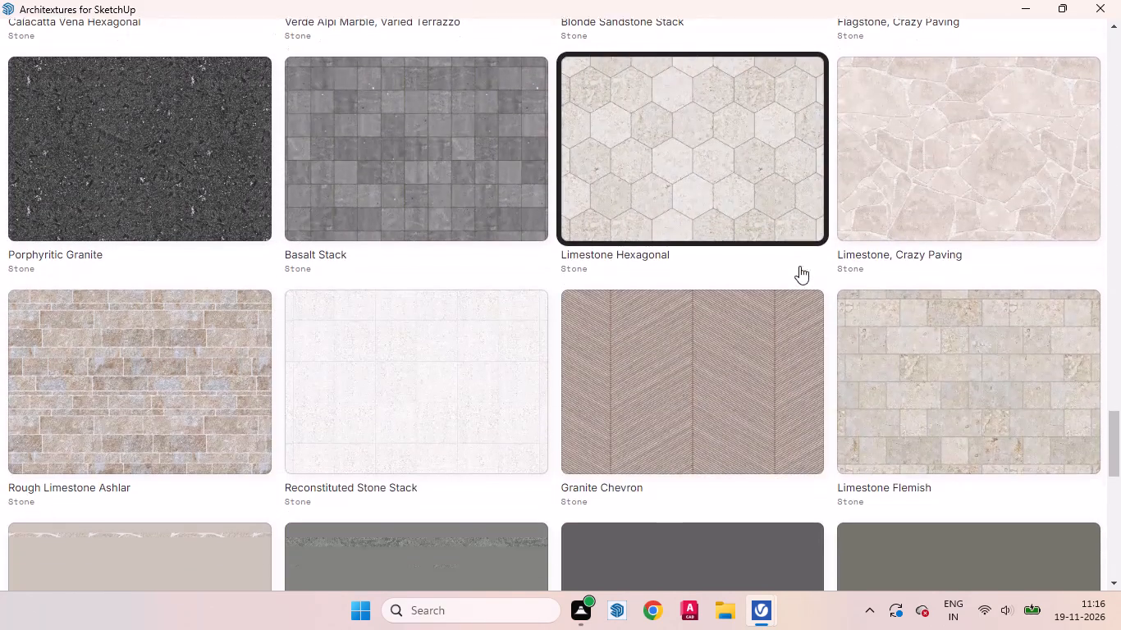
scroll(798, 259, down, 4)
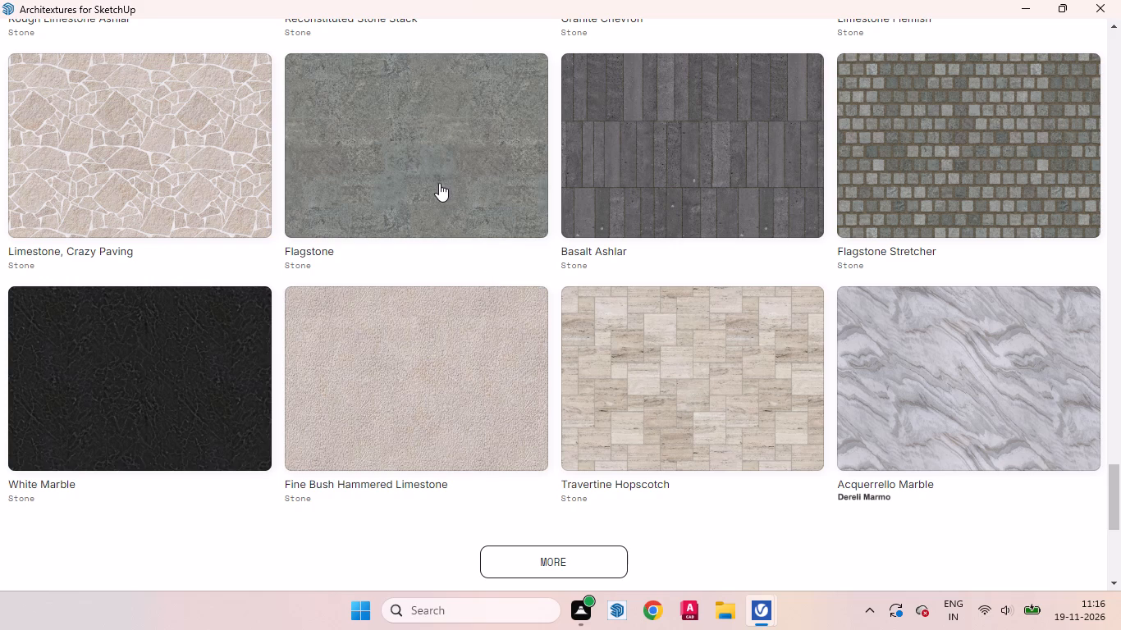
Import the plain grey-green Flagstone texture from Architextures into the model and return to the bathroom.
click(510, 213)
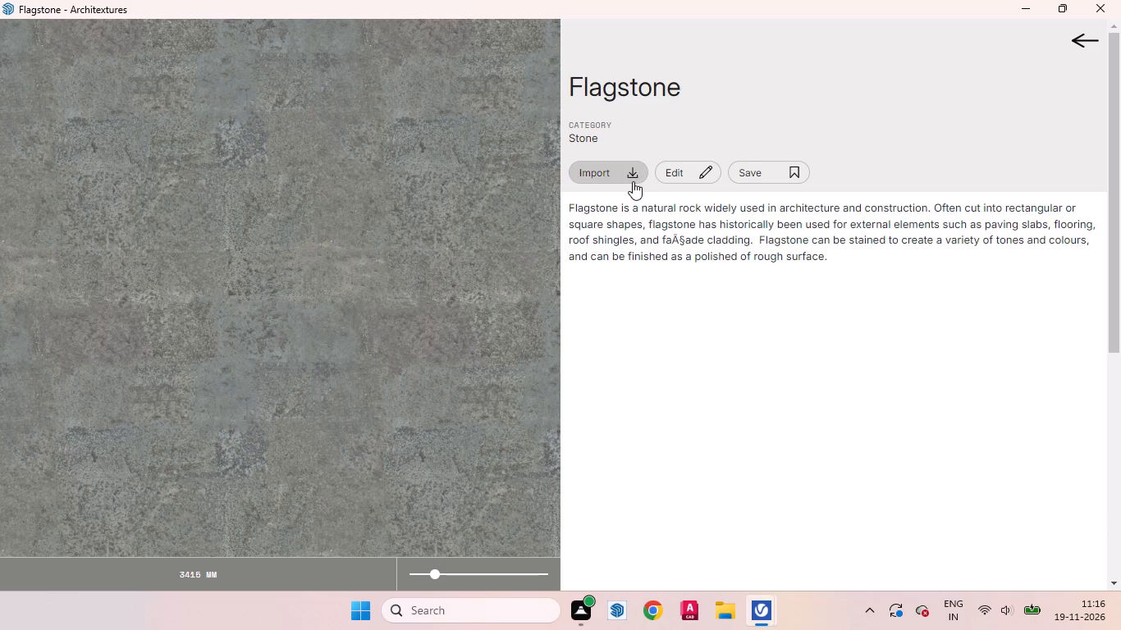
click(631, 178)
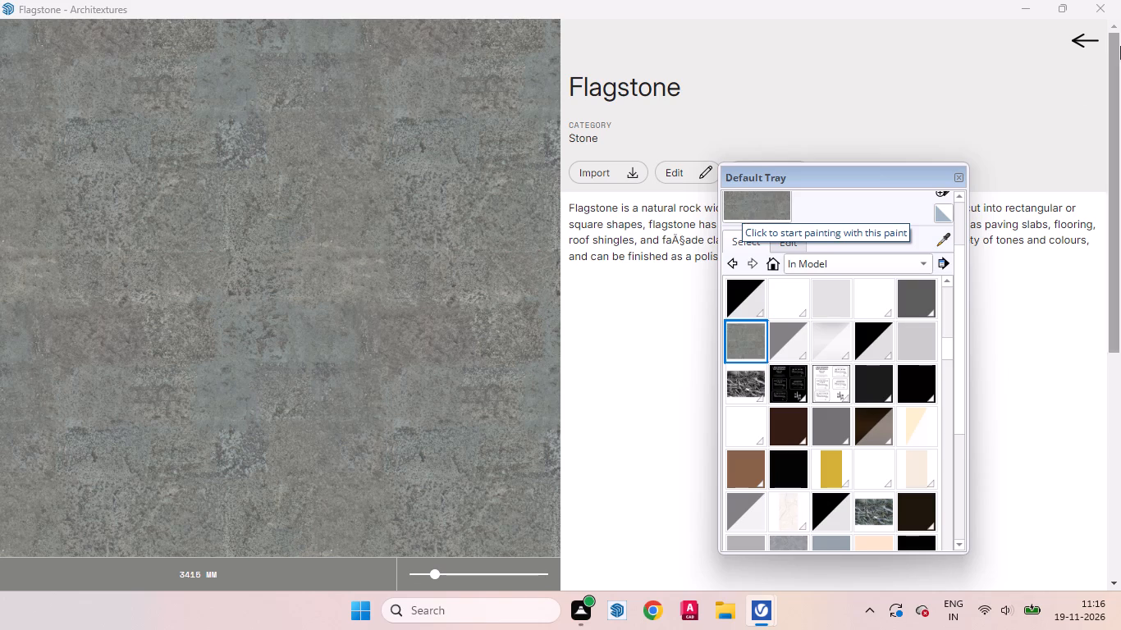
click(1022, 12)
Paint the shower's back wall face inside its group with the imported Flagstone, replacing the Green Marble, and leave the group.
click(773, 208)
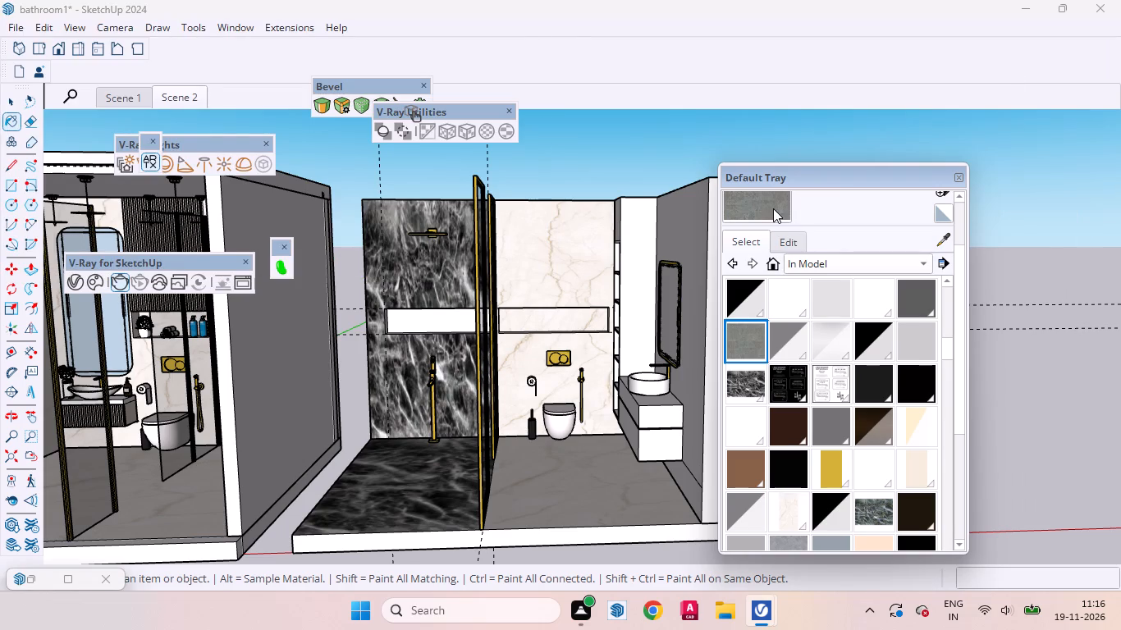
scroll(382, 441, up, 7)
scroll(453, 413, up, 1)
scroll(454, 409, down, 3)
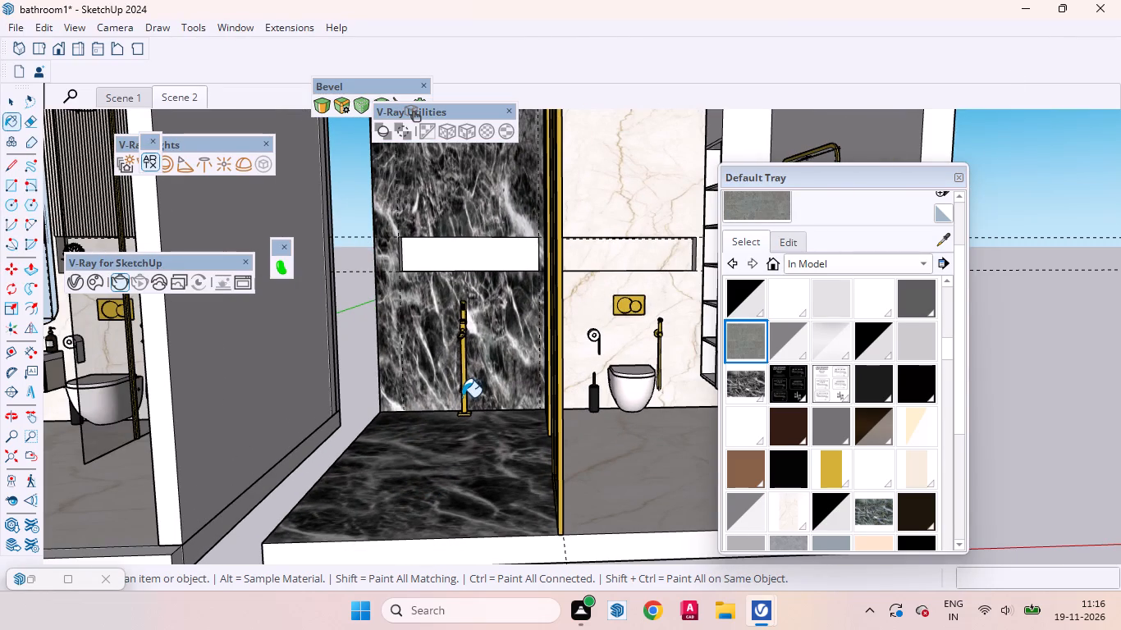
key(space)
scroll(542, 93, down, 4)
middle_drag(433, 309, 447, 451)
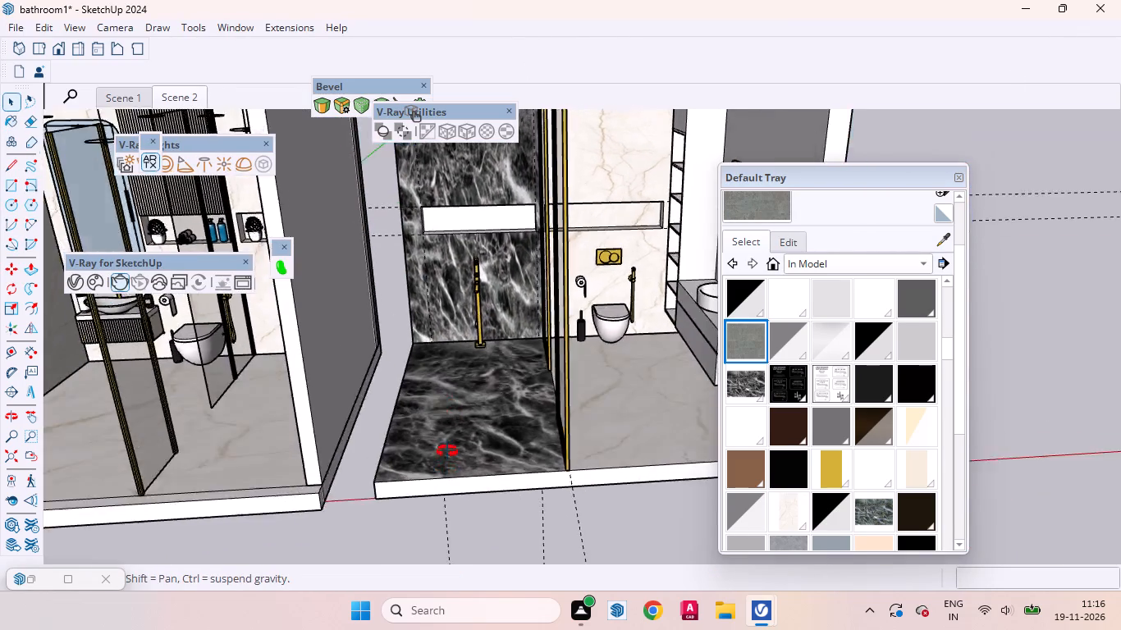
middle_drag(447, 451, 451, 491)
scroll(451, 310, up, 4)
click(441, 239)
triple_click(437, 244)
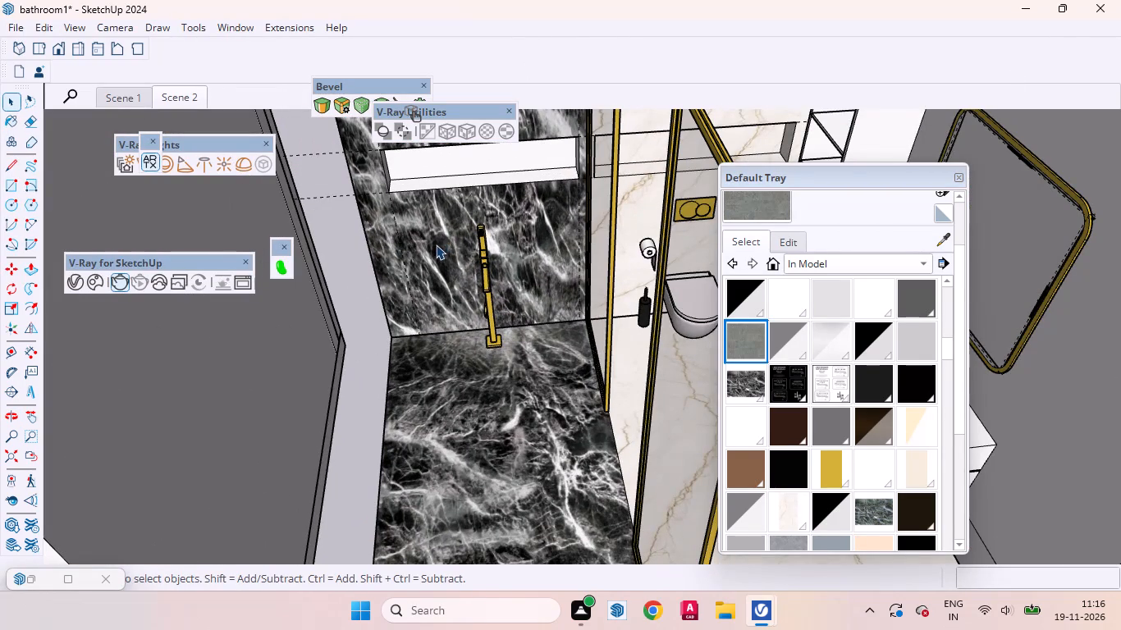
click(434, 235)
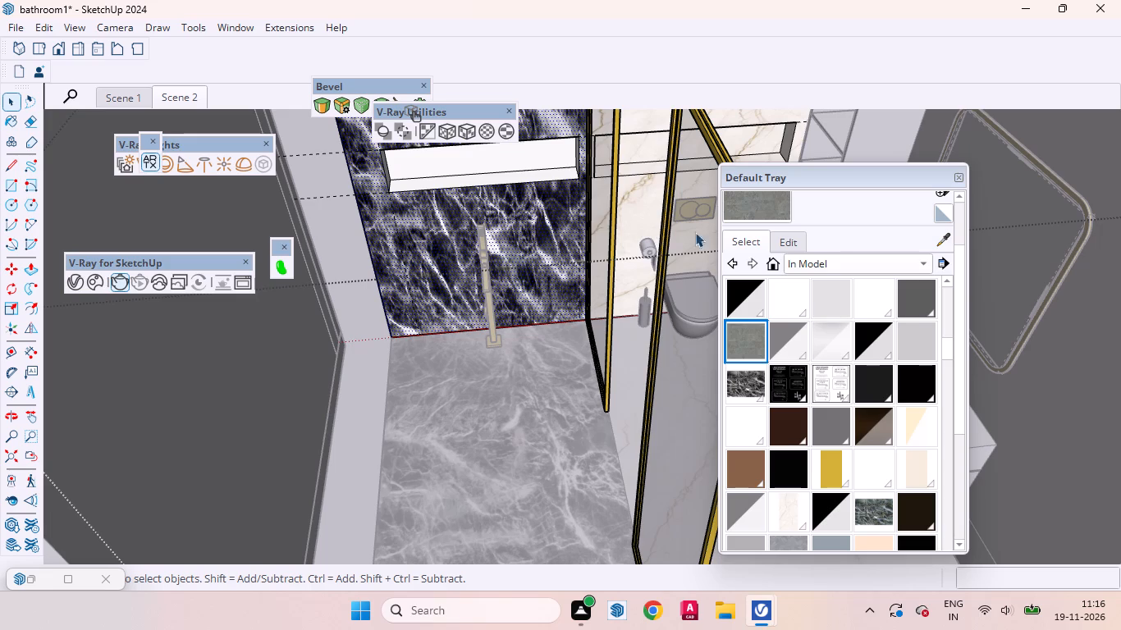
click(750, 215)
click(436, 248)
scroll(469, 280, up, 3)
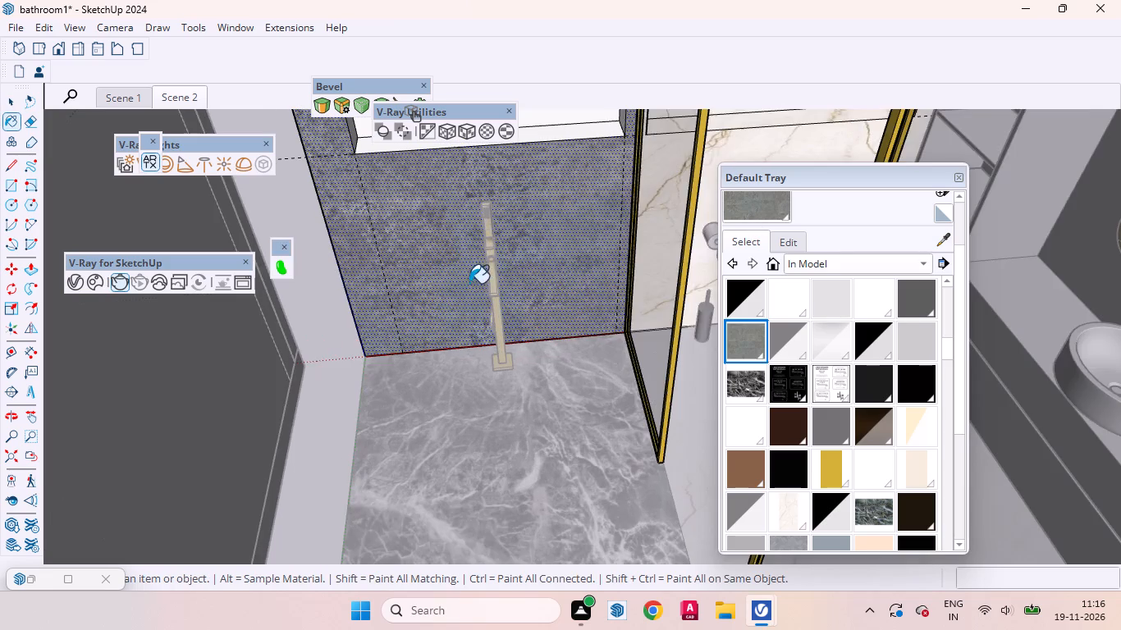
middle_drag(472, 289, 408, 230)
scroll(433, 216, down, 12)
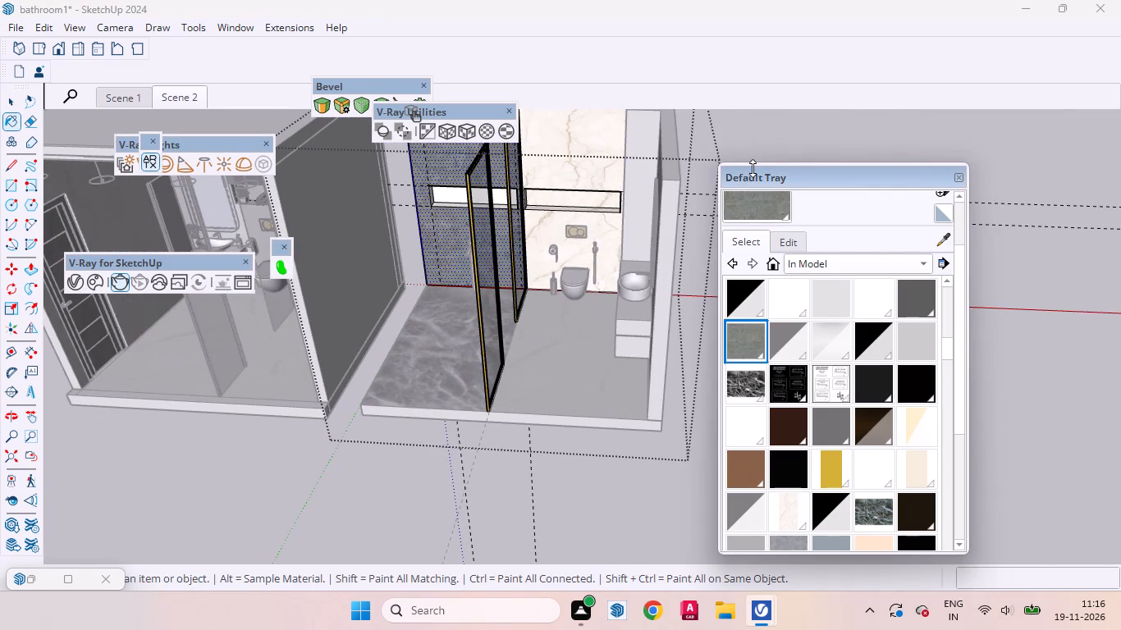
key(space)
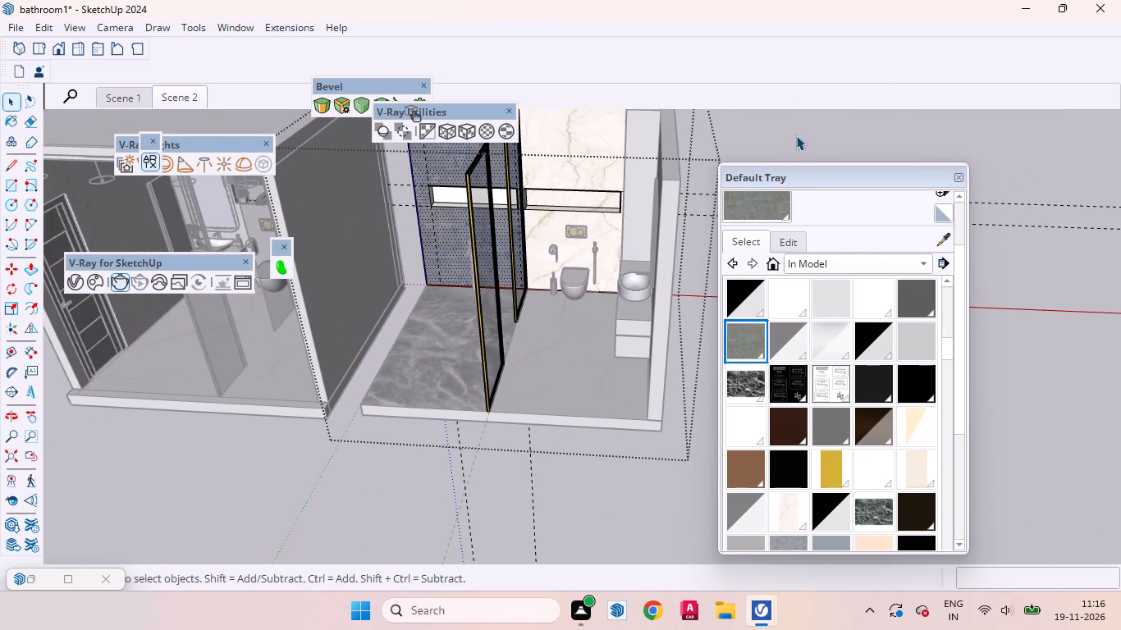
triple_click(799, 145)
Paint the shower floor face inside its group with the imported Flagstone, replacing the dark veined marble, and leave the group.
scroll(588, 579, down, 4)
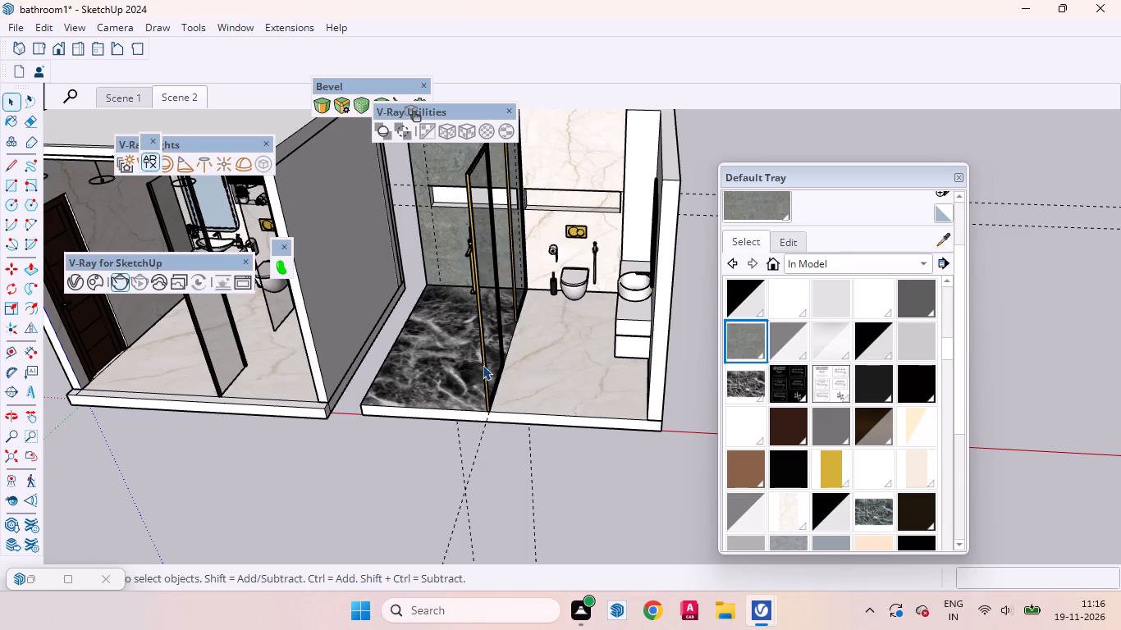
scroll(489, 401, down, 4)
scroll(447, 272, up, 12)
middle_drag(501, 273, 446, 226)
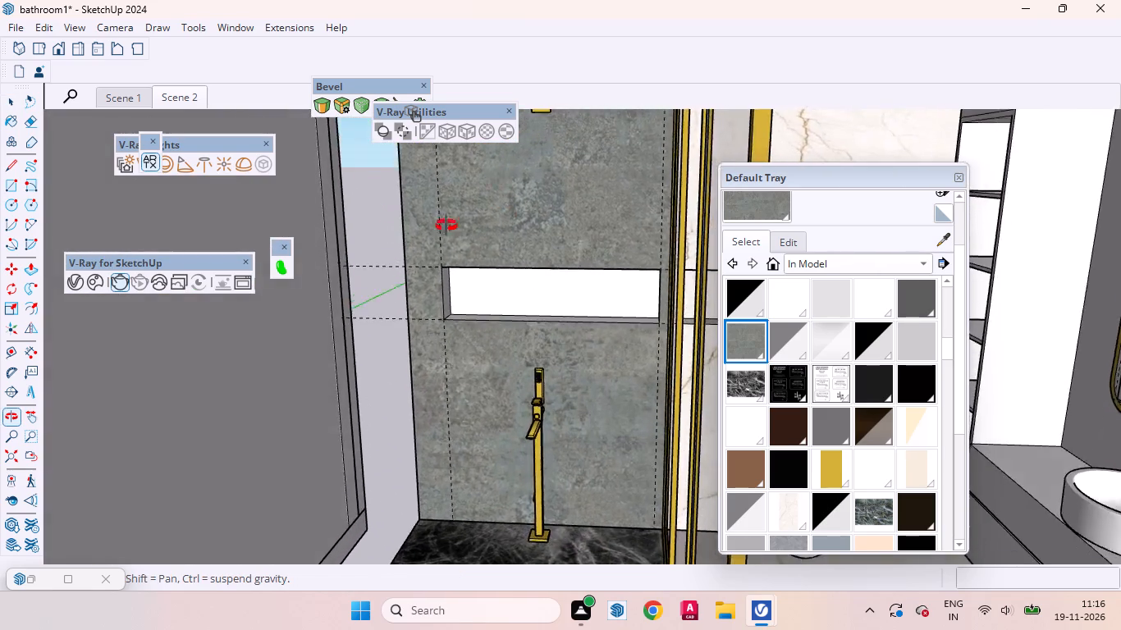
middle_drag(446, 226, 370, 269)
scroll(496, 267, down, 16)
middle_drag(487, 359, 622, 508)
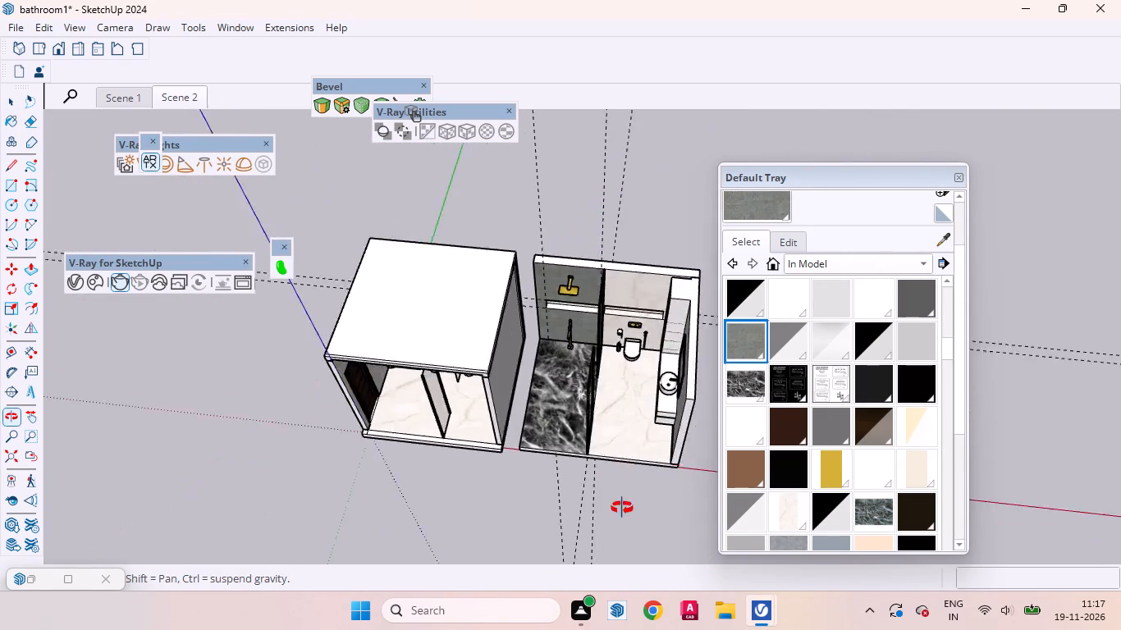
middle_drag(622, 508, 629, 517)
scroll(560, 445, up, 4)
click(570, 411)
double_click(559, 415)
click(583, 397)
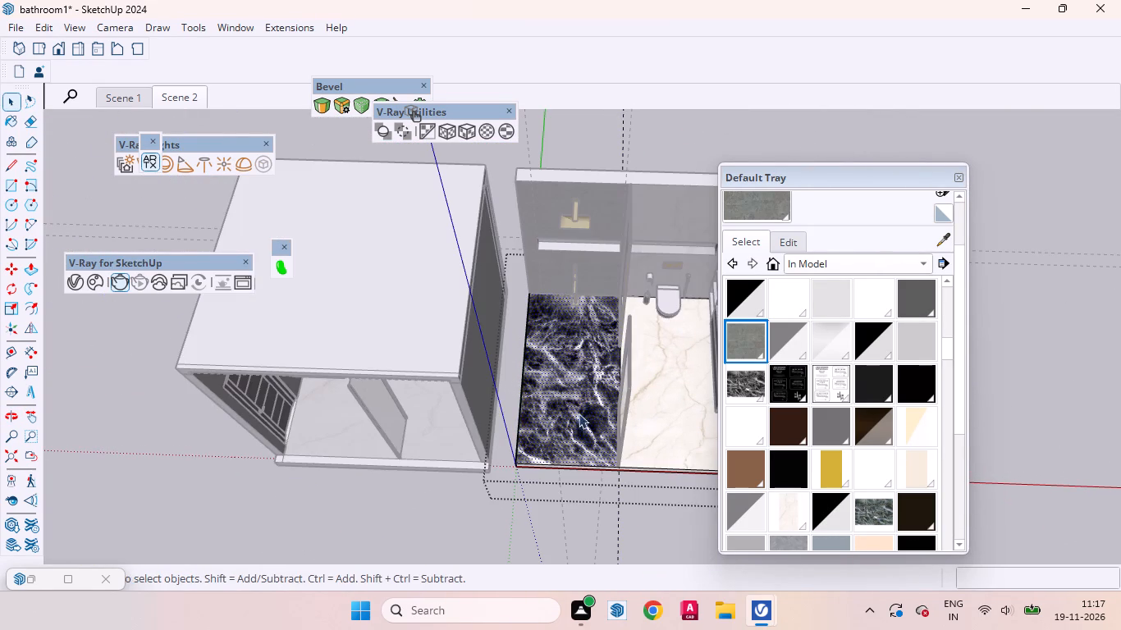
click(579, 413)
click(746, 212)
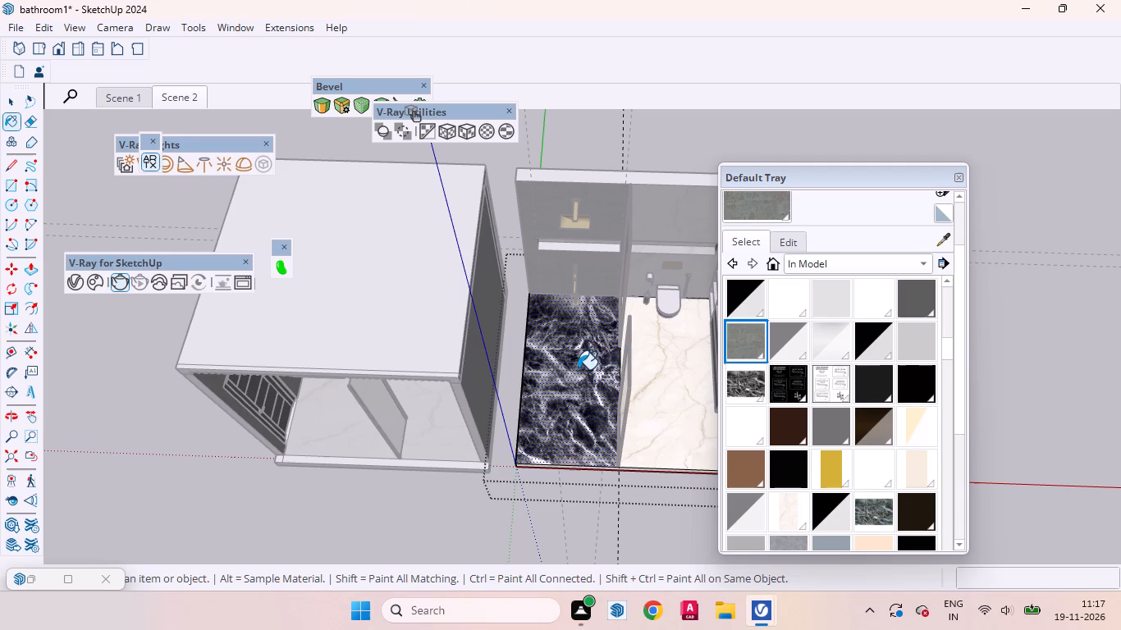
click(558, 409)
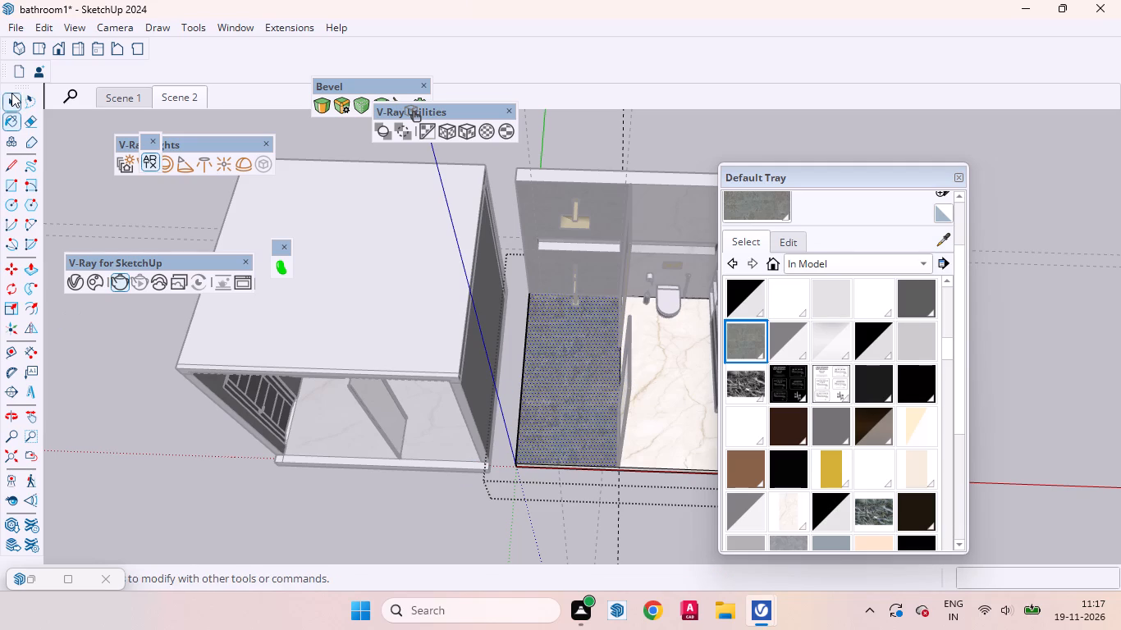
click(462, 135)
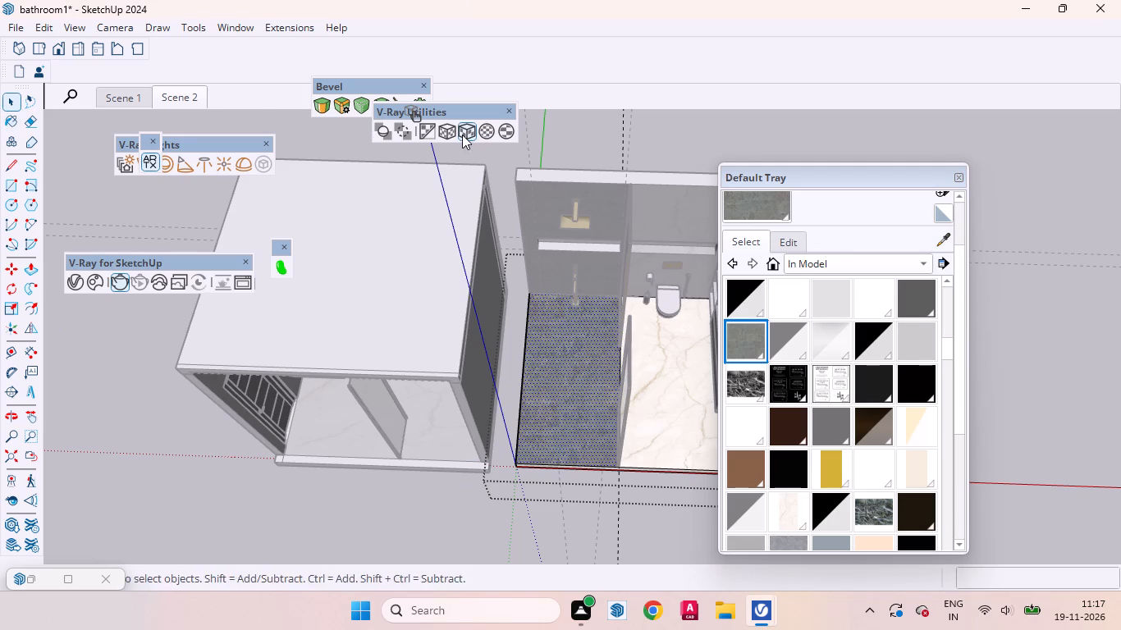
click(656, 157)
click(656, 157)
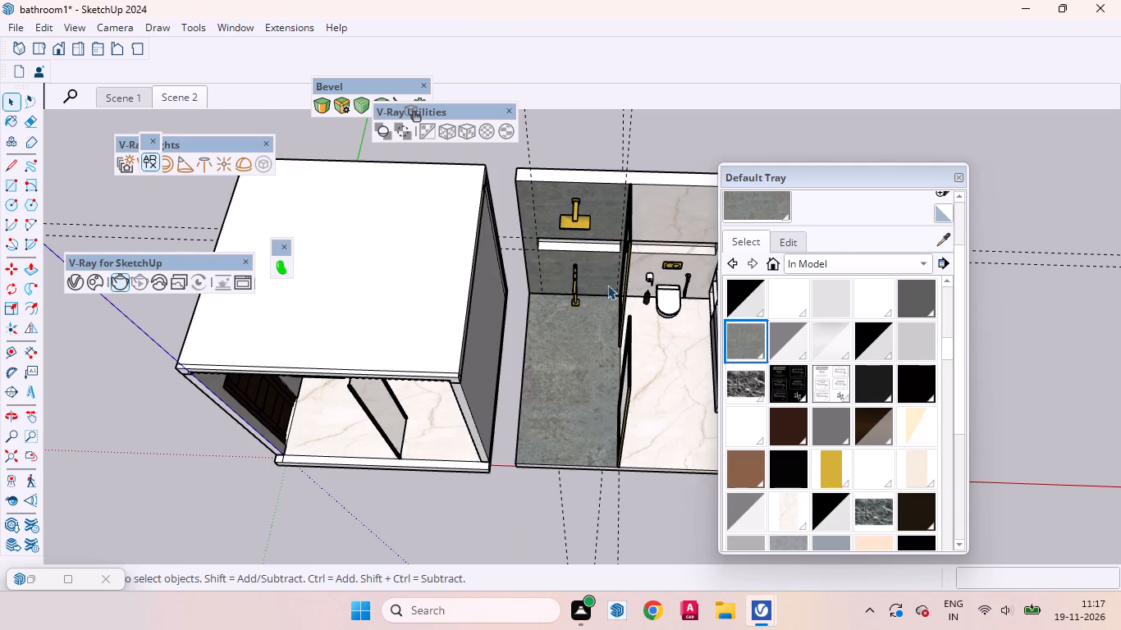
Inspect the Flagstone finish on the shower's back wall and floor from several angles.
scroll(604, 292, up, 6)
middle_drag(591, 372, 503, 98)
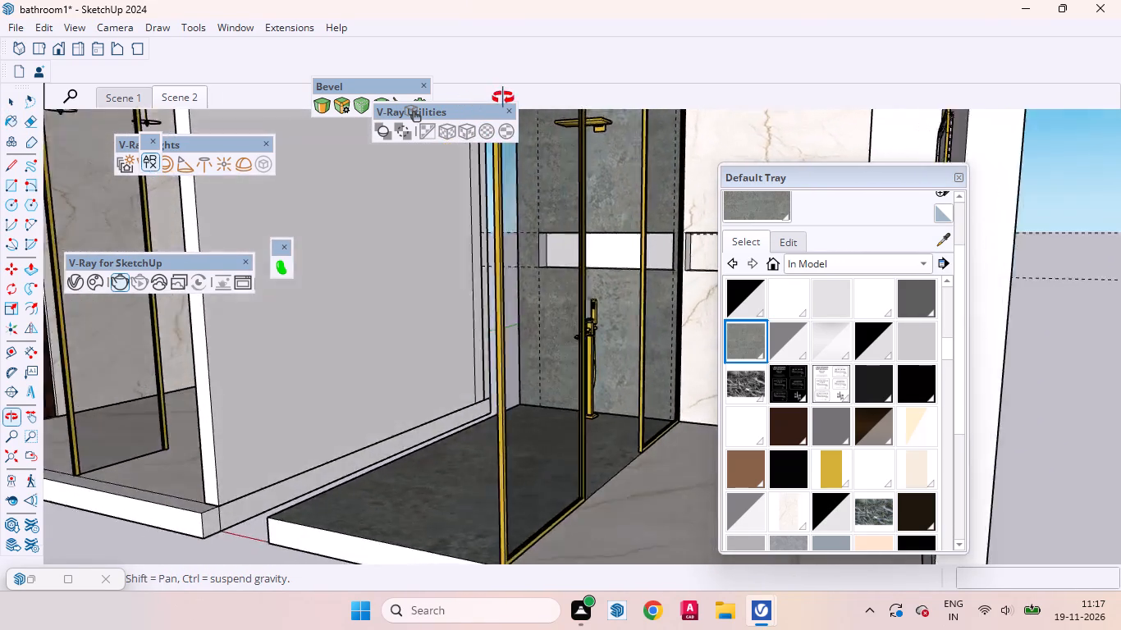
middle_drag(503, 98, 667, 235)
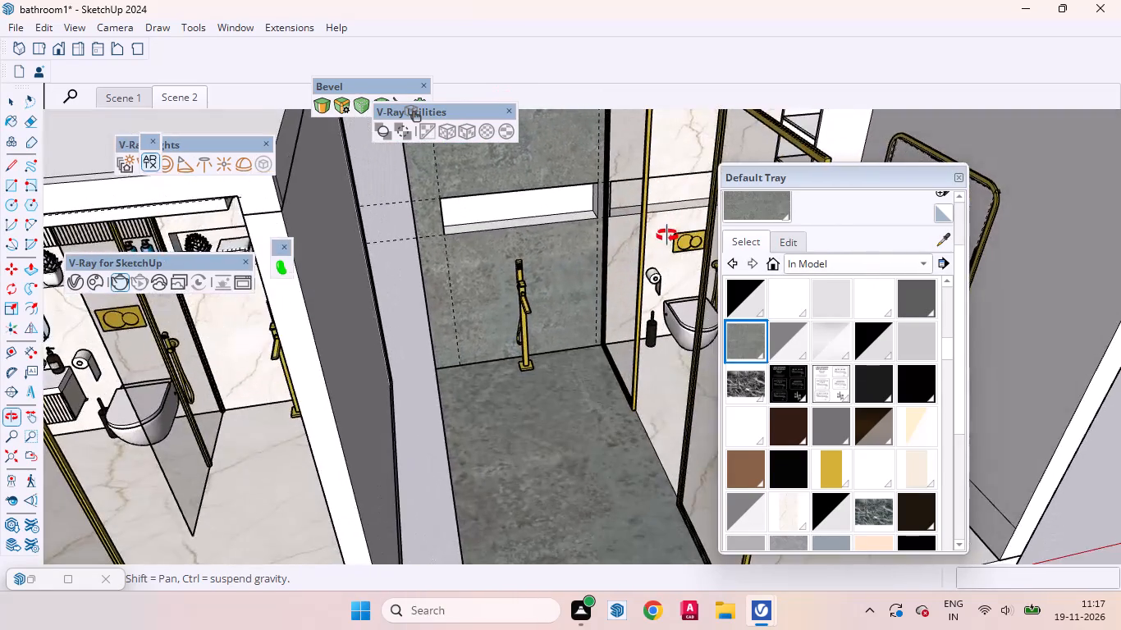
middle_drag(667, 235, 629, 197)
scroll(569, 308, up, 2)
scroll(495, 341, down, 4)
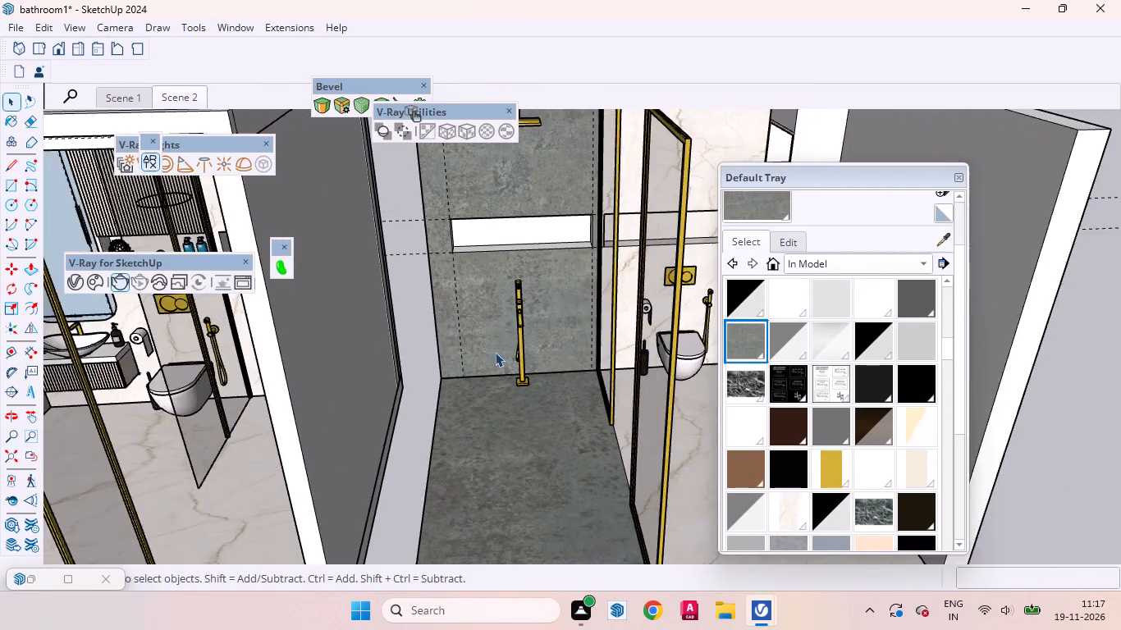
scroll(495, 352, down, 2)
scroll(631, 380, up, 3)
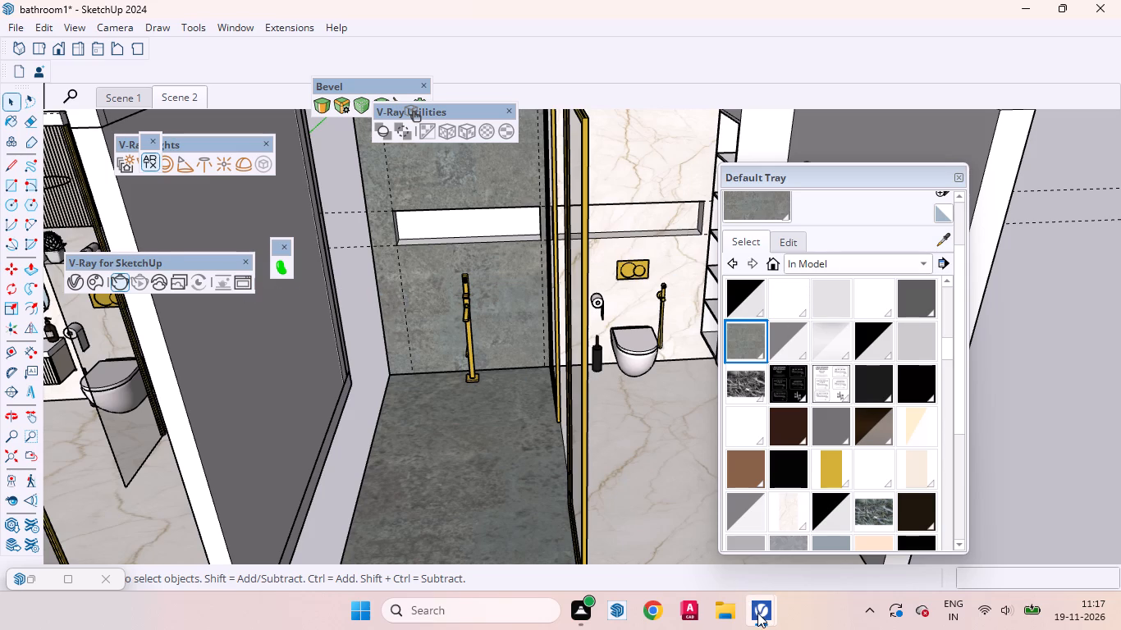
Examine the furnished bathroom's render up close in the V-Ray Frame Buffer, check the render log, and return to the model.
click(715, 537)
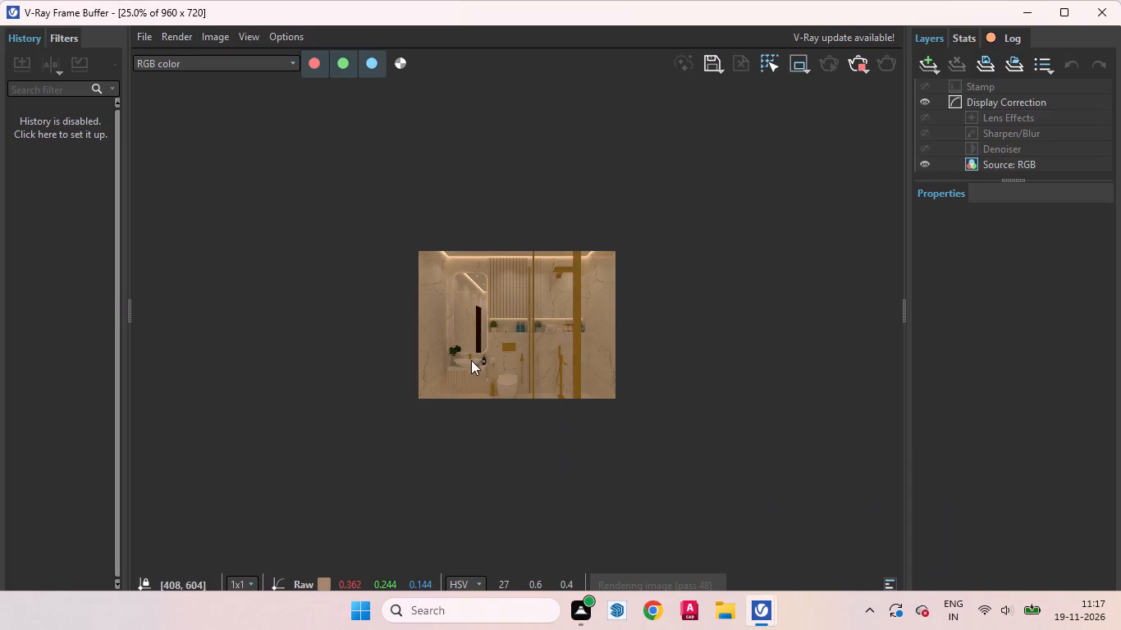
scroll(529, 337, up, 1)
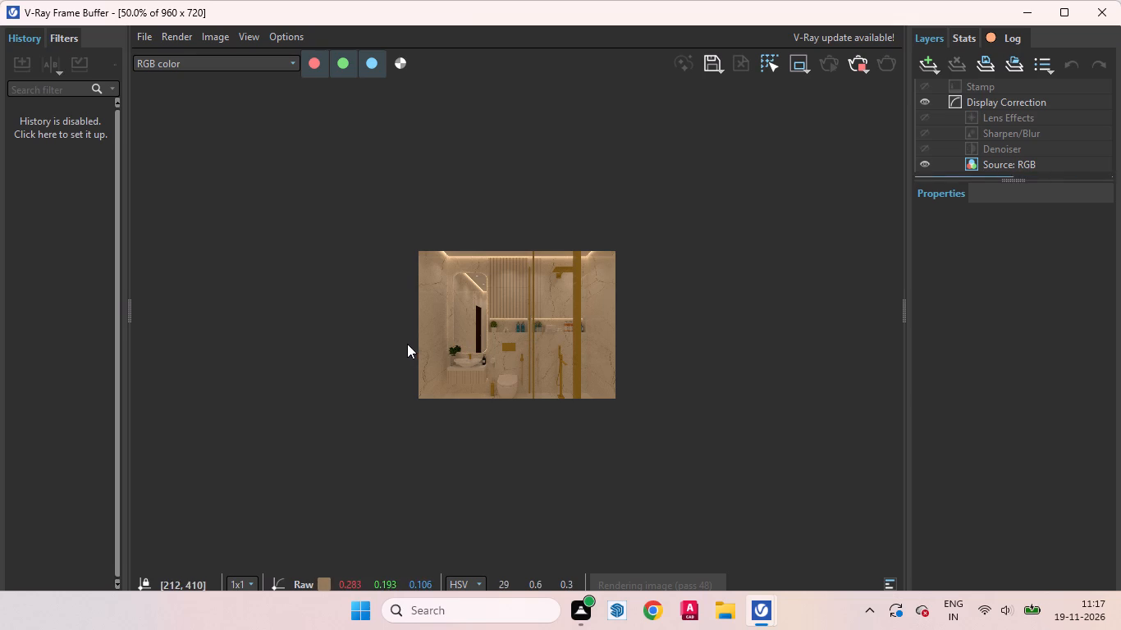
scroll(405, 344, up, 2)
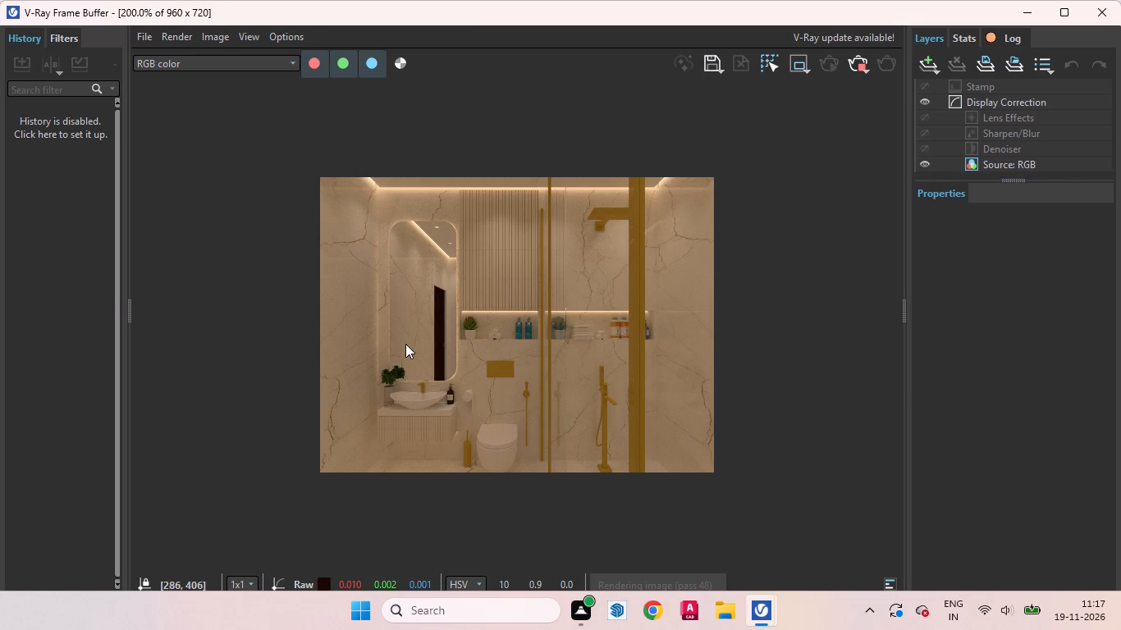
middle_drag(481, 377, 581, 487)
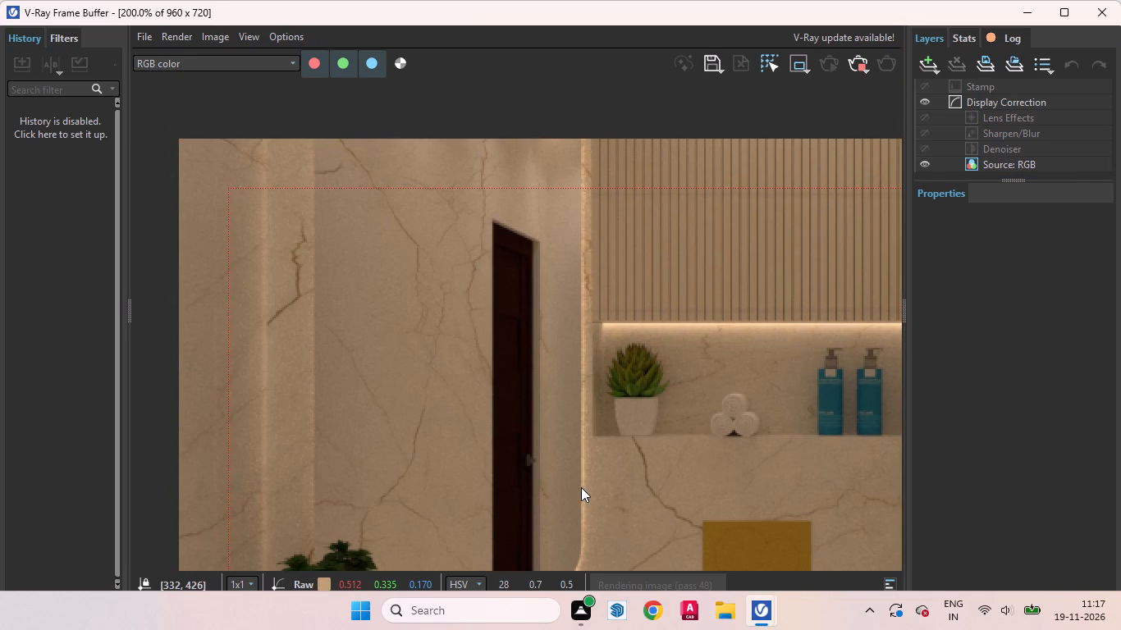
middle_drag(581, 487, 581, 485)
scroll(478, 341, down, 1)
middle_drag(568, 364, 555, 337)
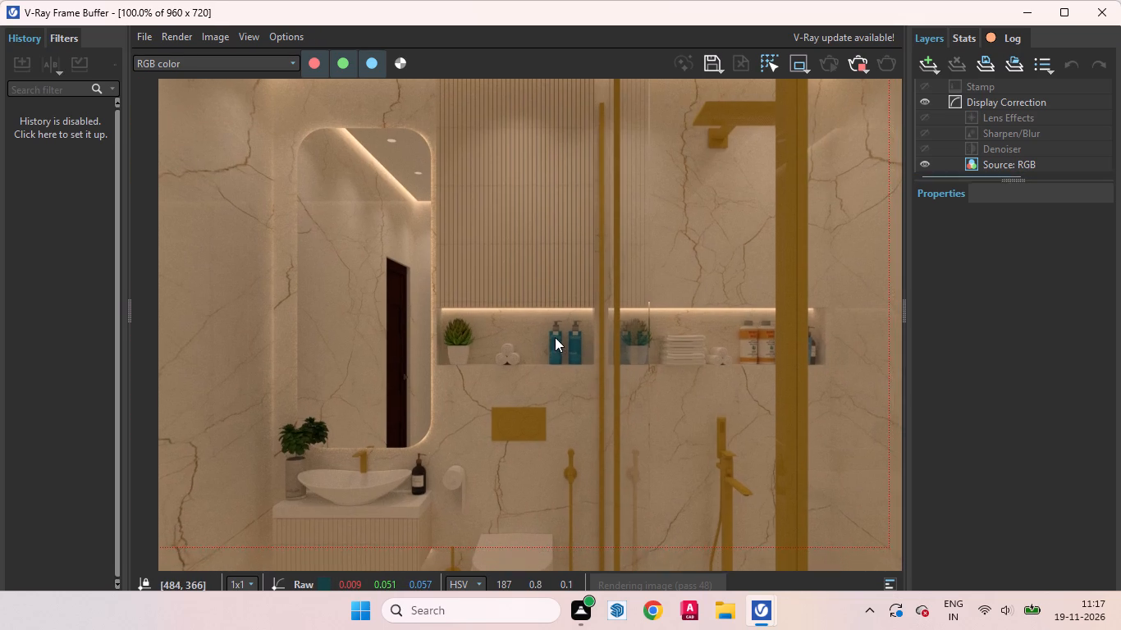
middle_drag(555, 337, 581, 272)
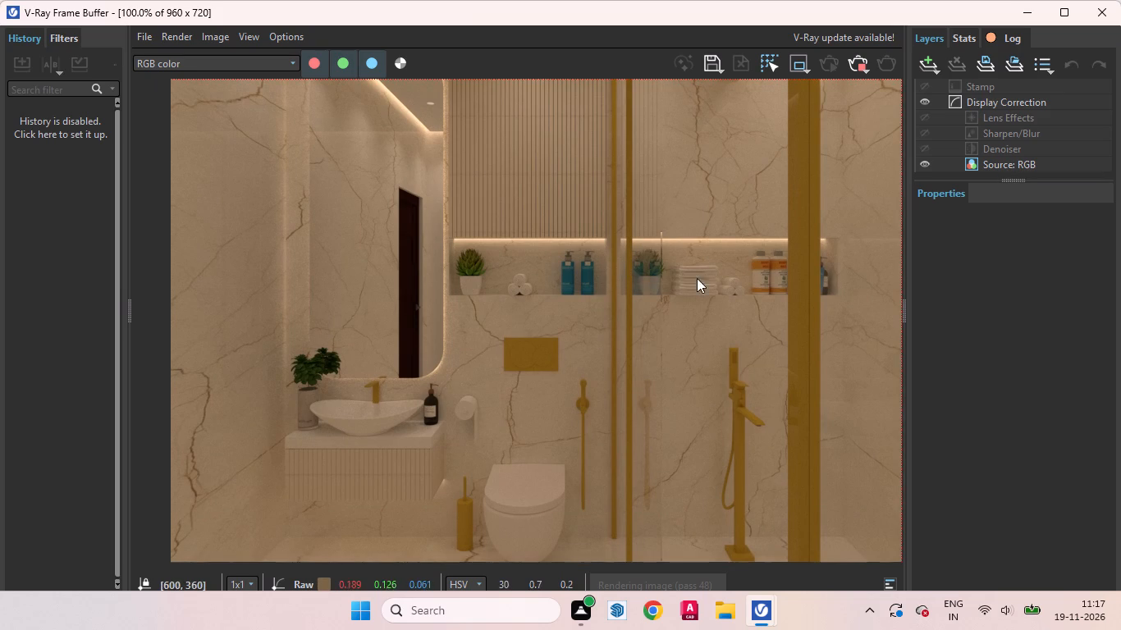
scroll(710, 293, up, 1)
scroll(700, 308, down, 1)
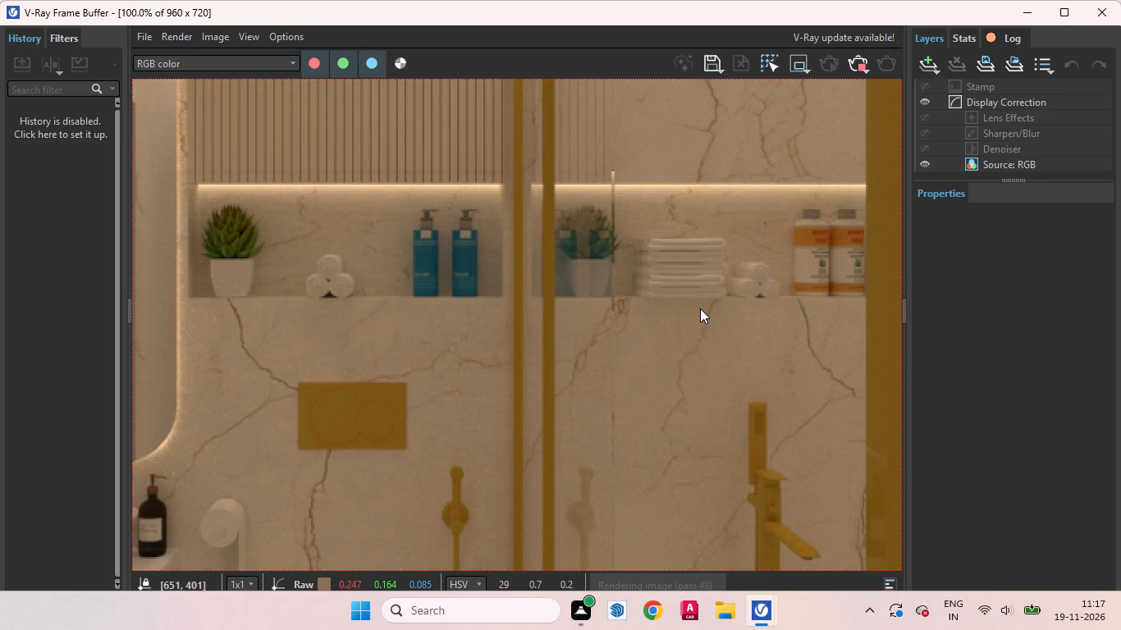
scroll(685, 317, down, 1)
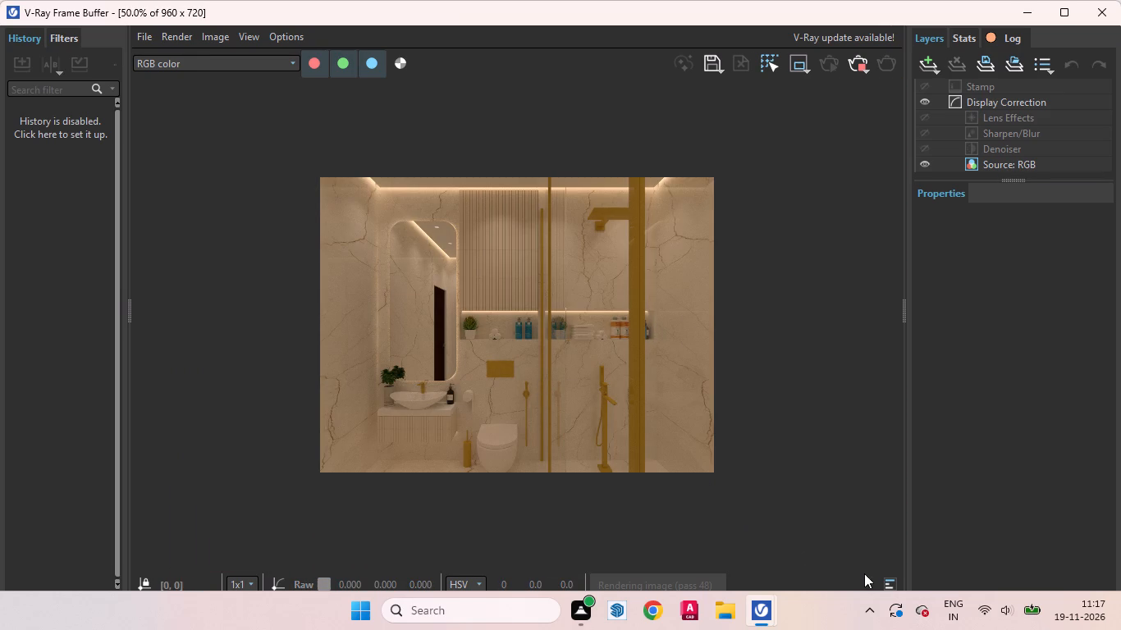
click(893, 584)
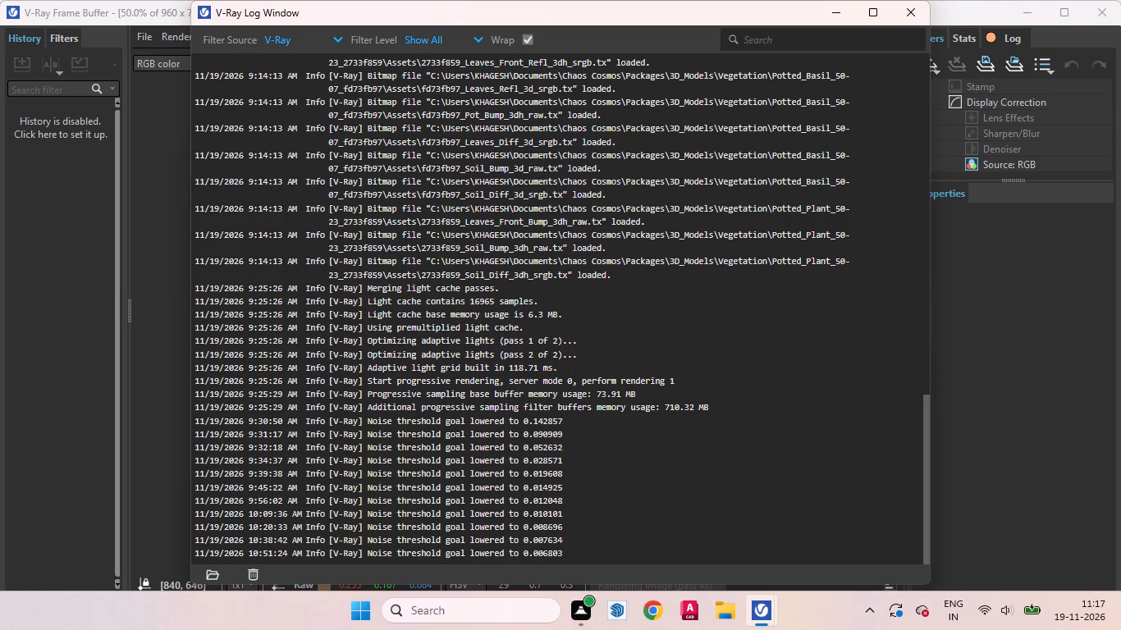
scroll(517, 390, down, 6)
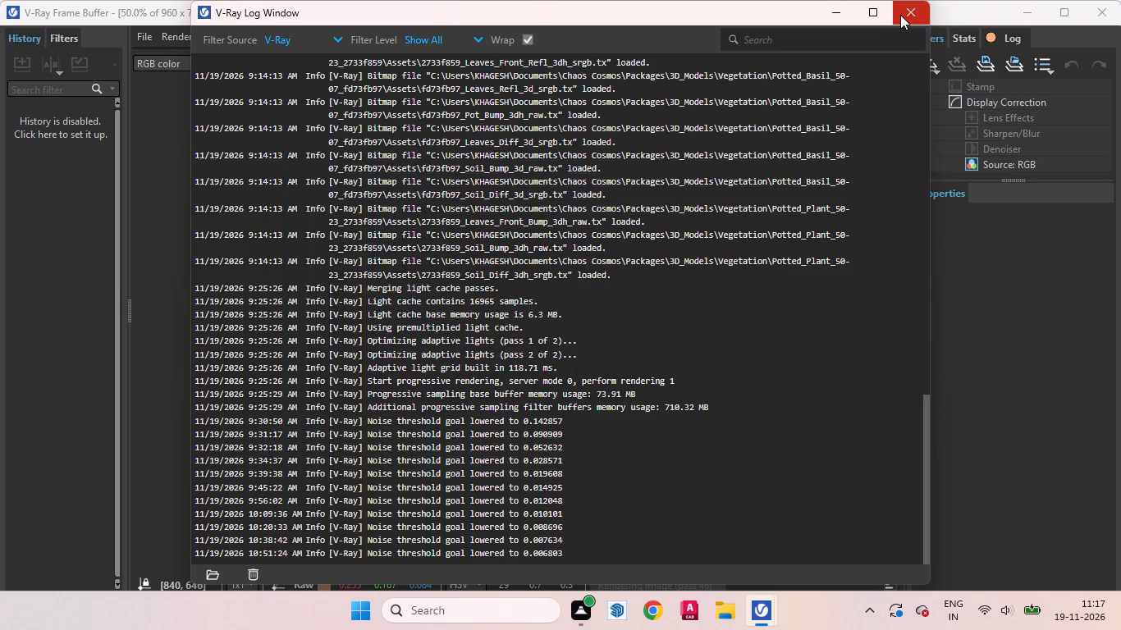
click(900, 15)
click(1024, 16)
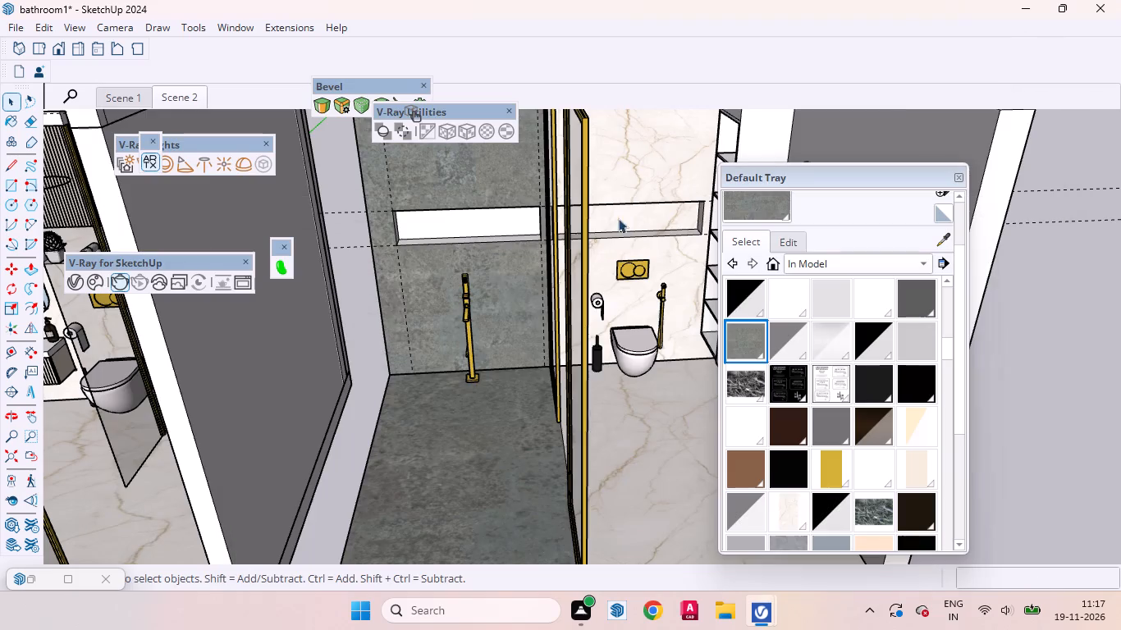
Import the near-black White Marble stone texture from the Architextures library into the model and return to the bathroom.
scroll(522, 353, down, 7)
middle_drag(541, 367, 494, 277)
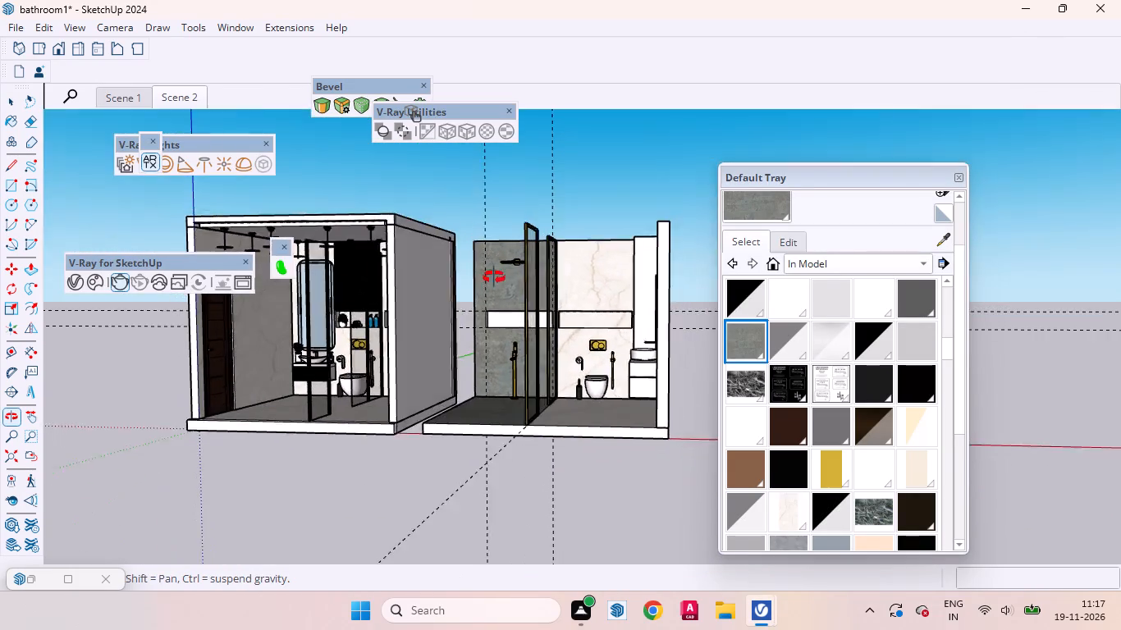
middle_drag(494, 277, 498, 285)
scroll(505, 322, up, 1)
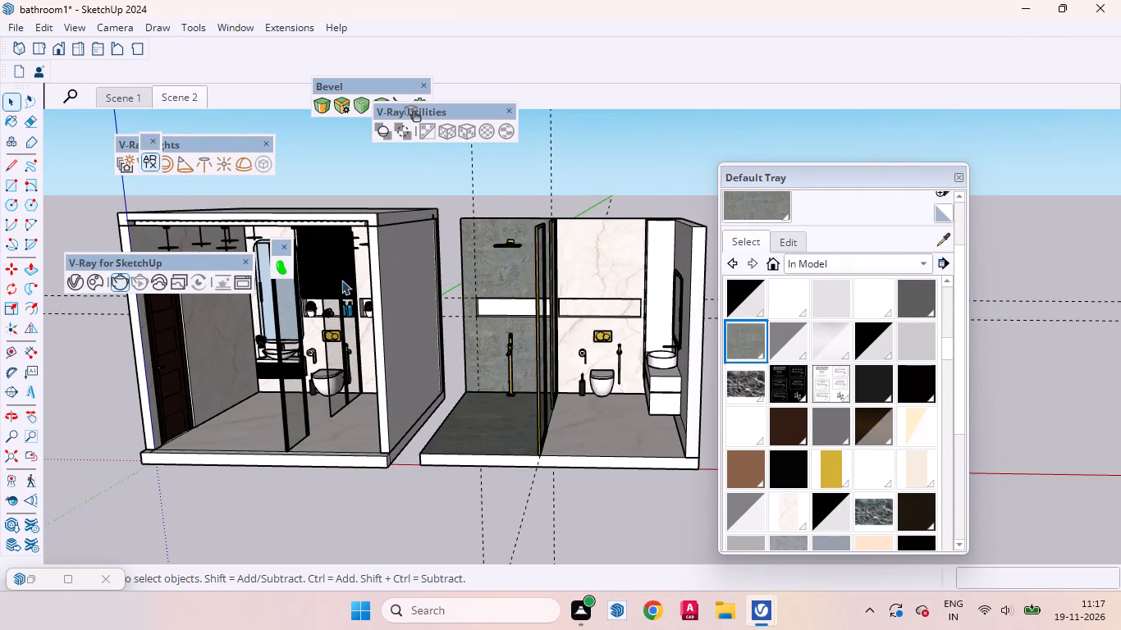
click(149, 162)
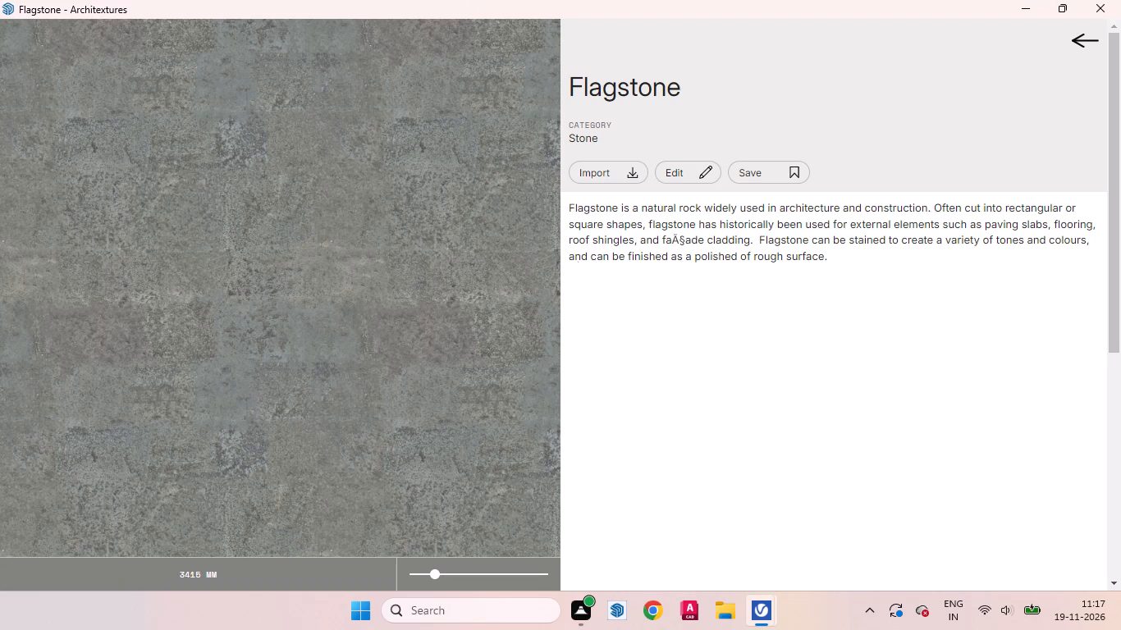
click(1074, 40)
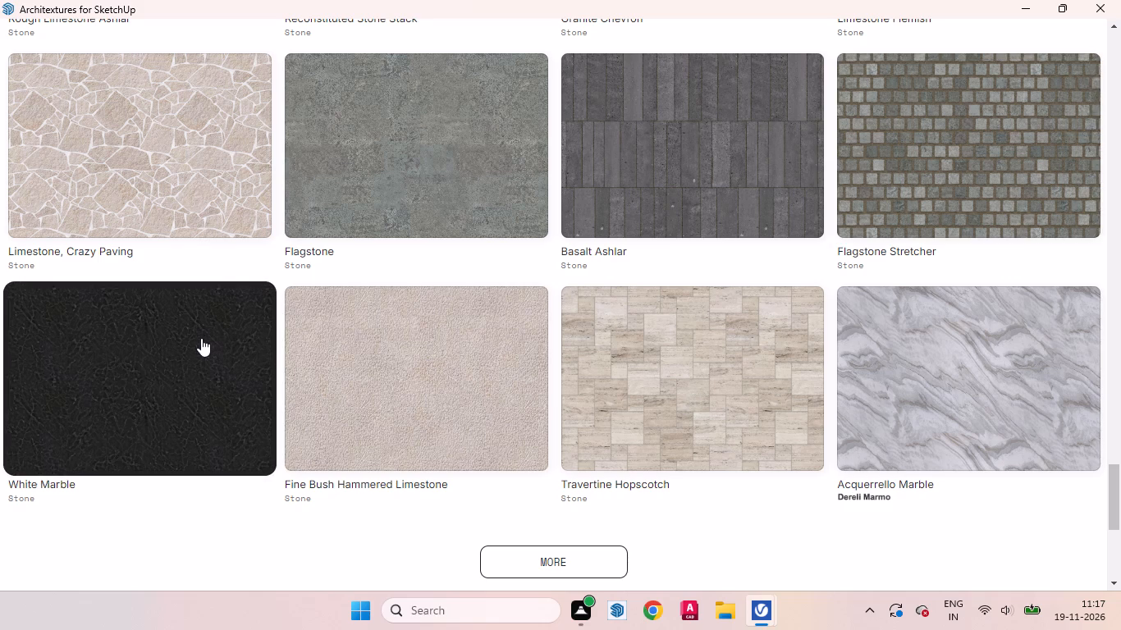
scroll(396, 341, down, 1)
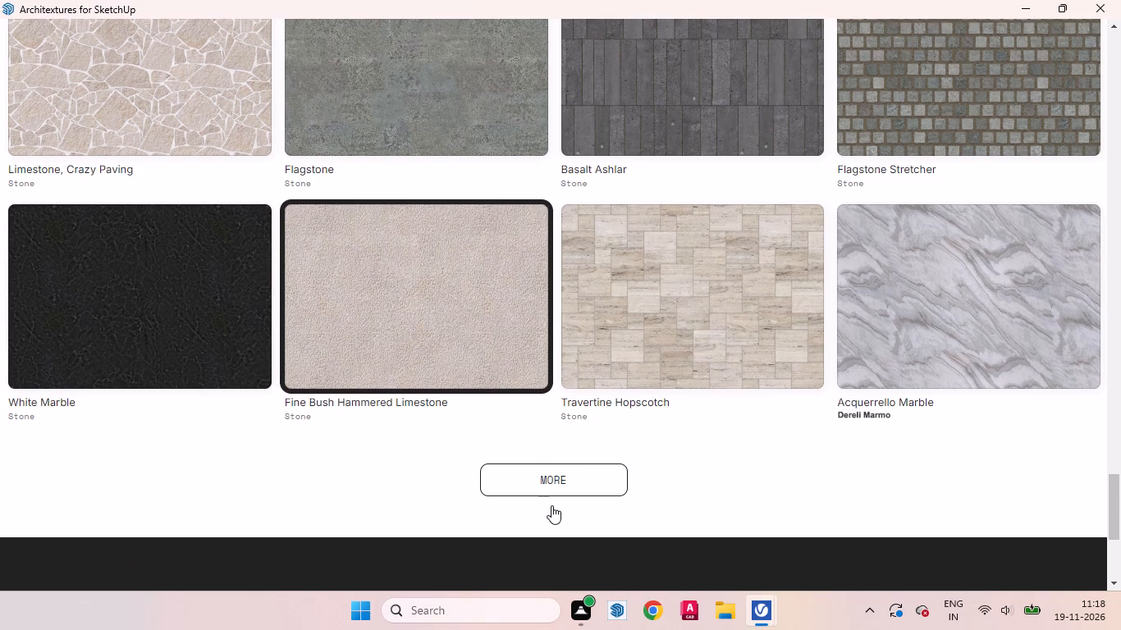
click(179, 322)
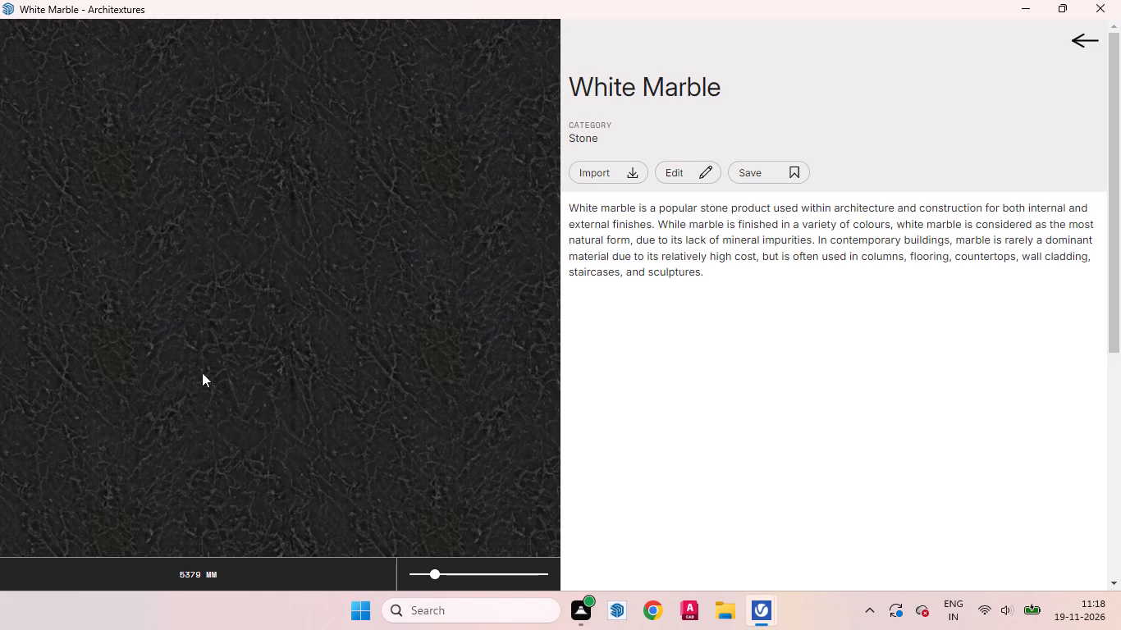
click(625, 175)
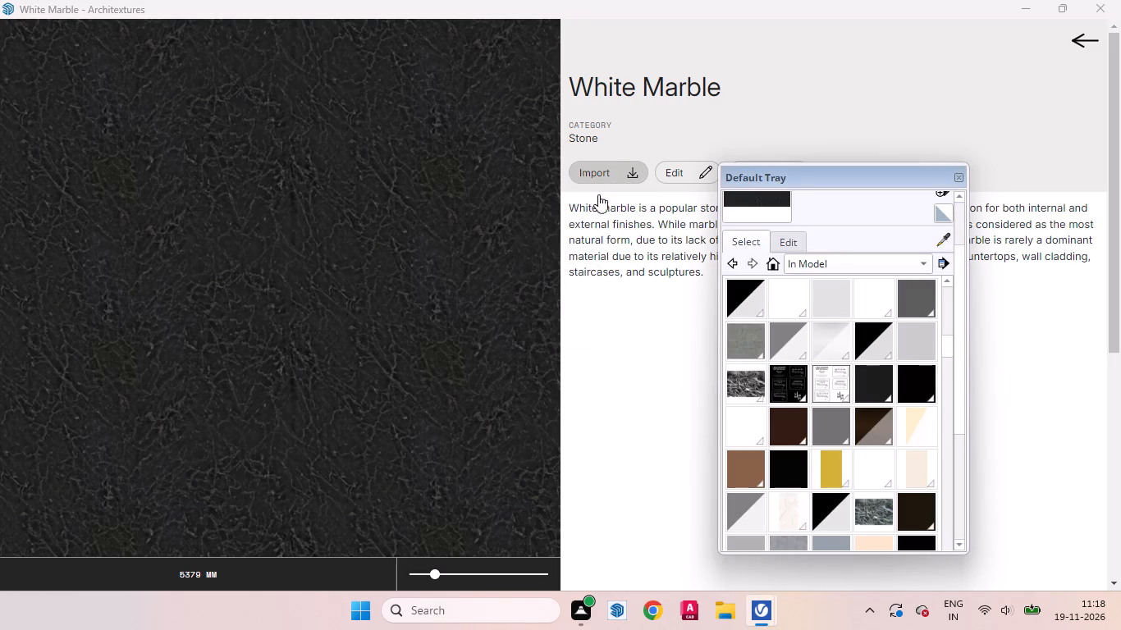
scroll(712, 212, up, 5)
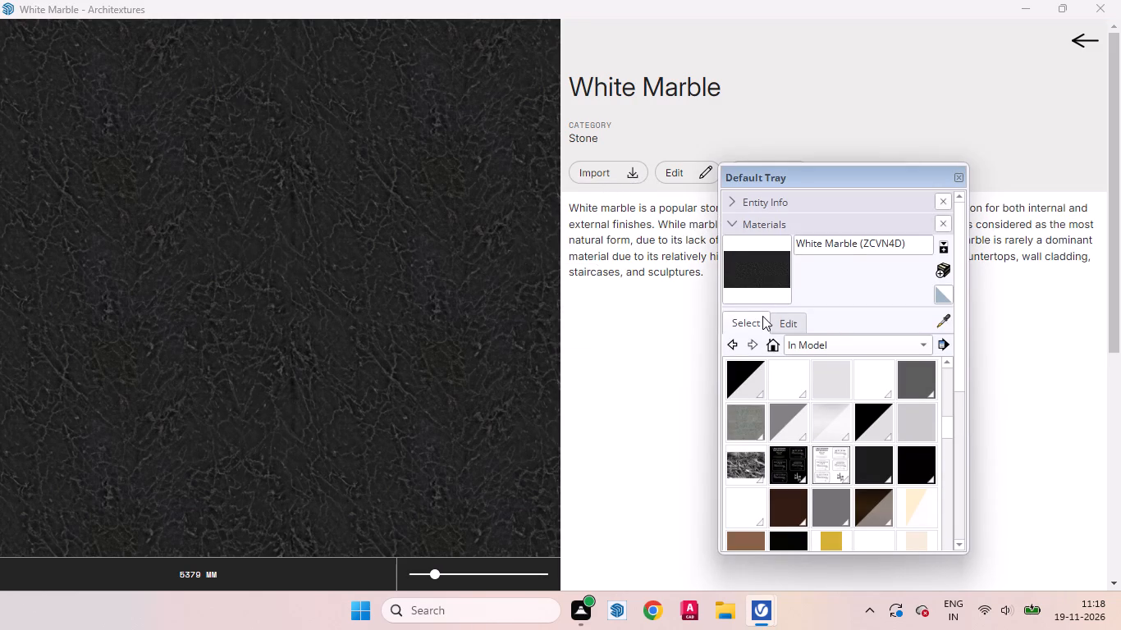
click(1027, 12)
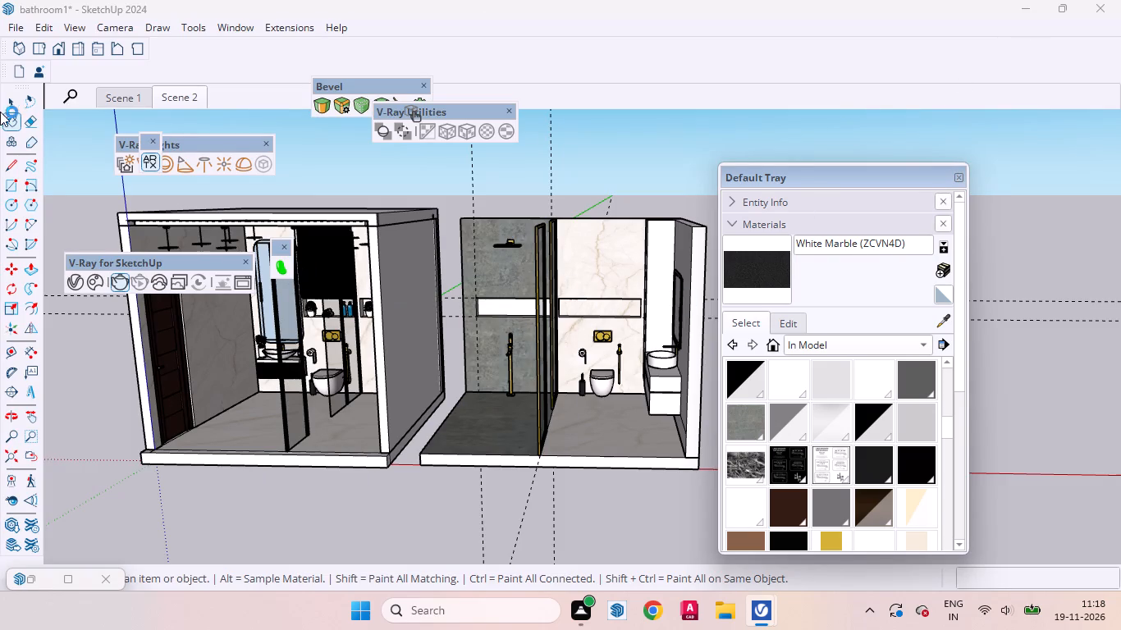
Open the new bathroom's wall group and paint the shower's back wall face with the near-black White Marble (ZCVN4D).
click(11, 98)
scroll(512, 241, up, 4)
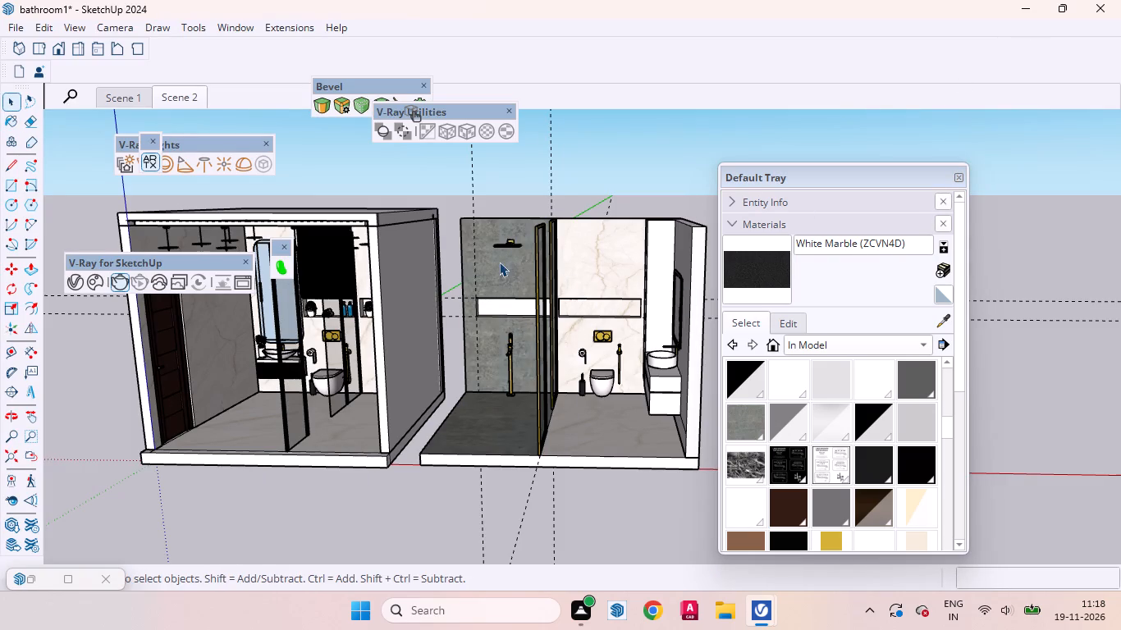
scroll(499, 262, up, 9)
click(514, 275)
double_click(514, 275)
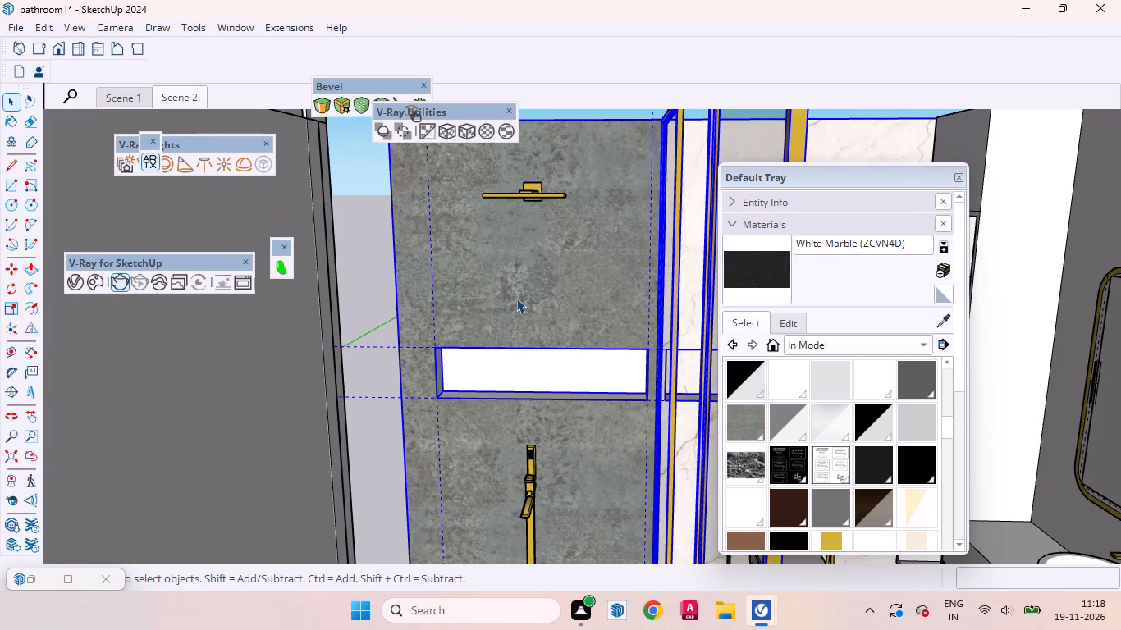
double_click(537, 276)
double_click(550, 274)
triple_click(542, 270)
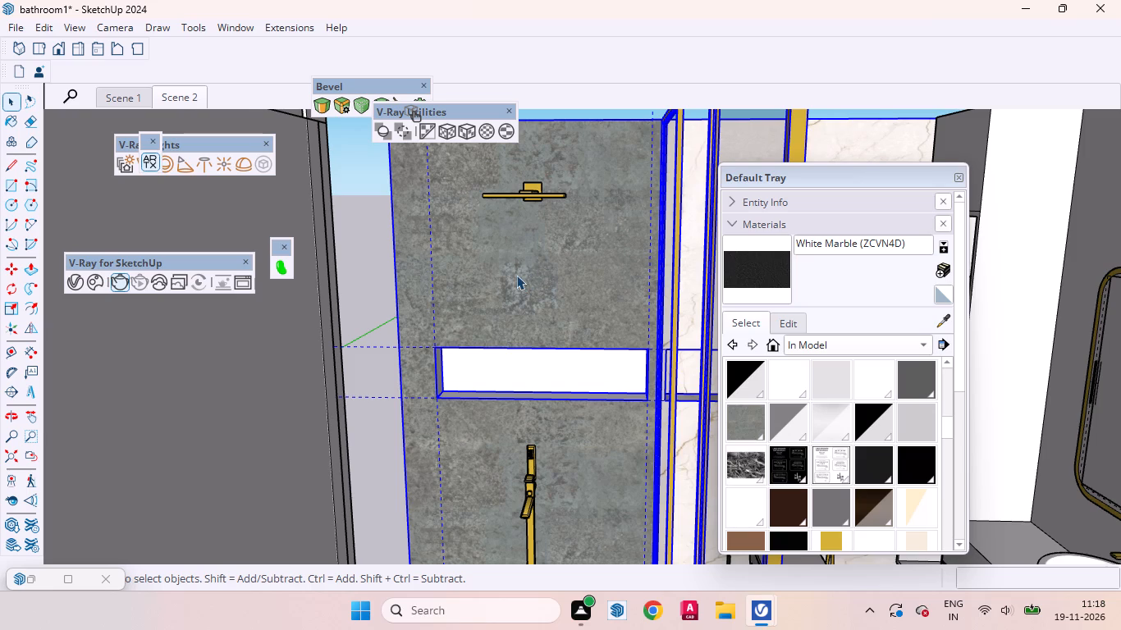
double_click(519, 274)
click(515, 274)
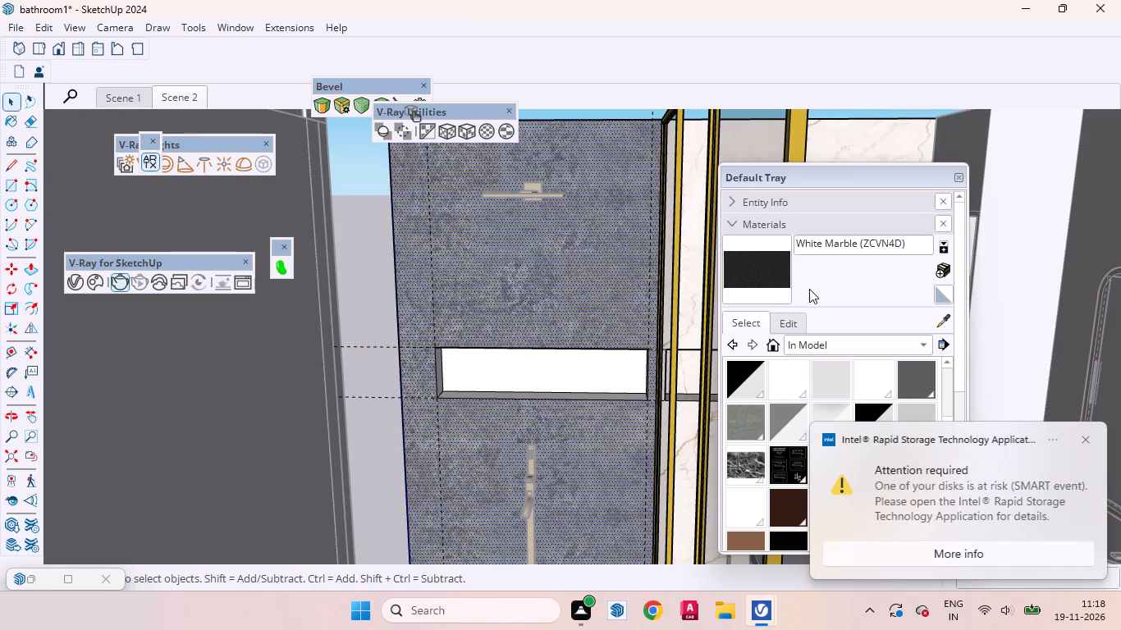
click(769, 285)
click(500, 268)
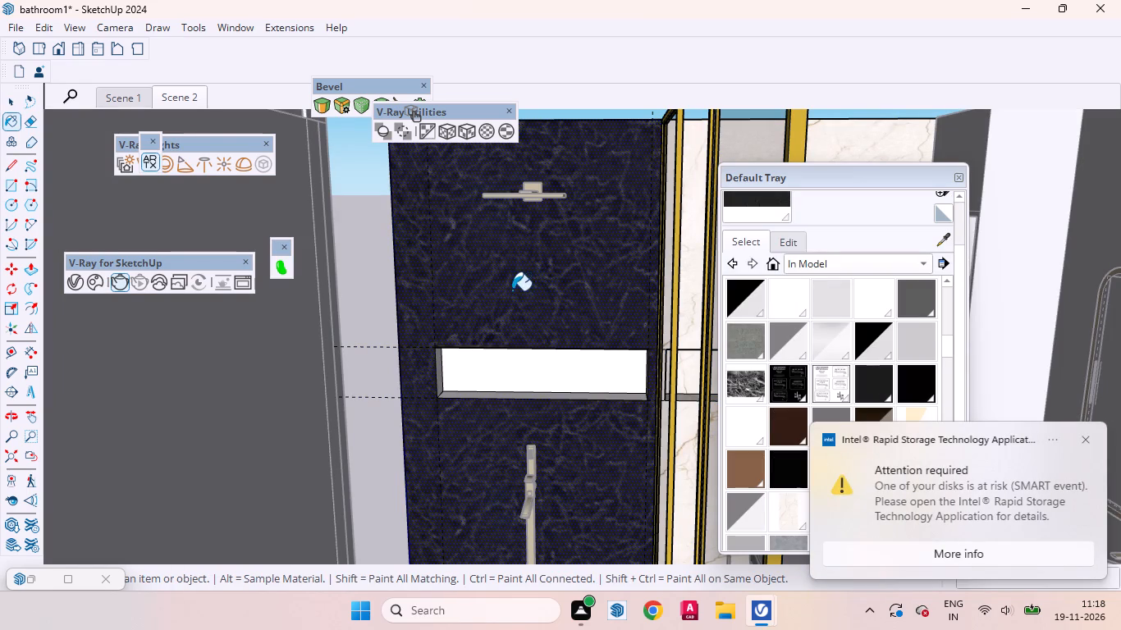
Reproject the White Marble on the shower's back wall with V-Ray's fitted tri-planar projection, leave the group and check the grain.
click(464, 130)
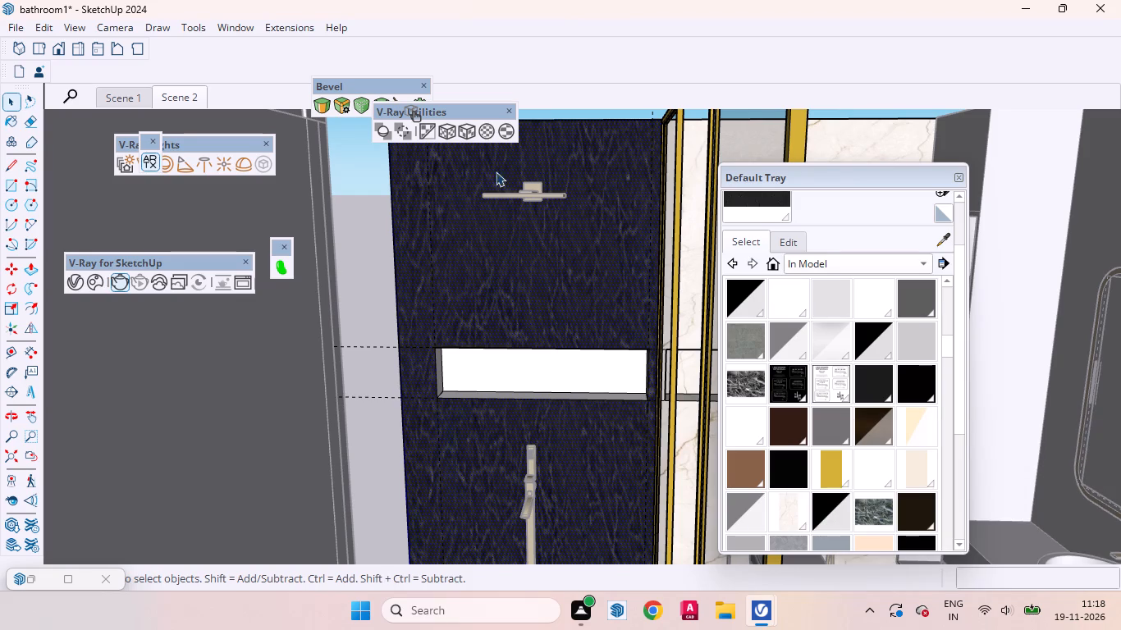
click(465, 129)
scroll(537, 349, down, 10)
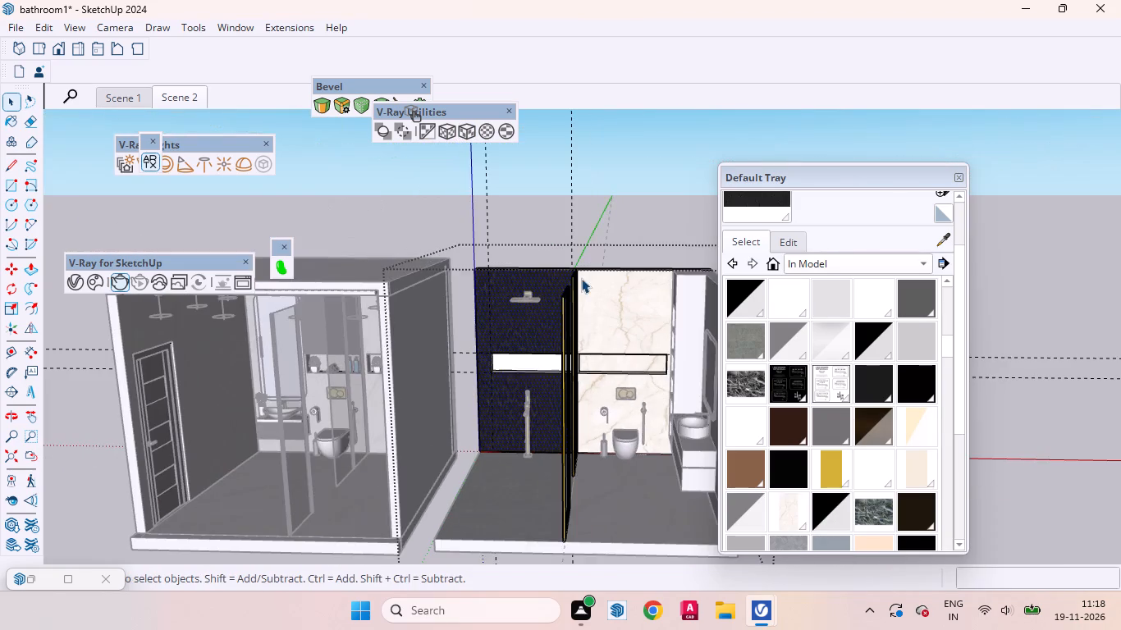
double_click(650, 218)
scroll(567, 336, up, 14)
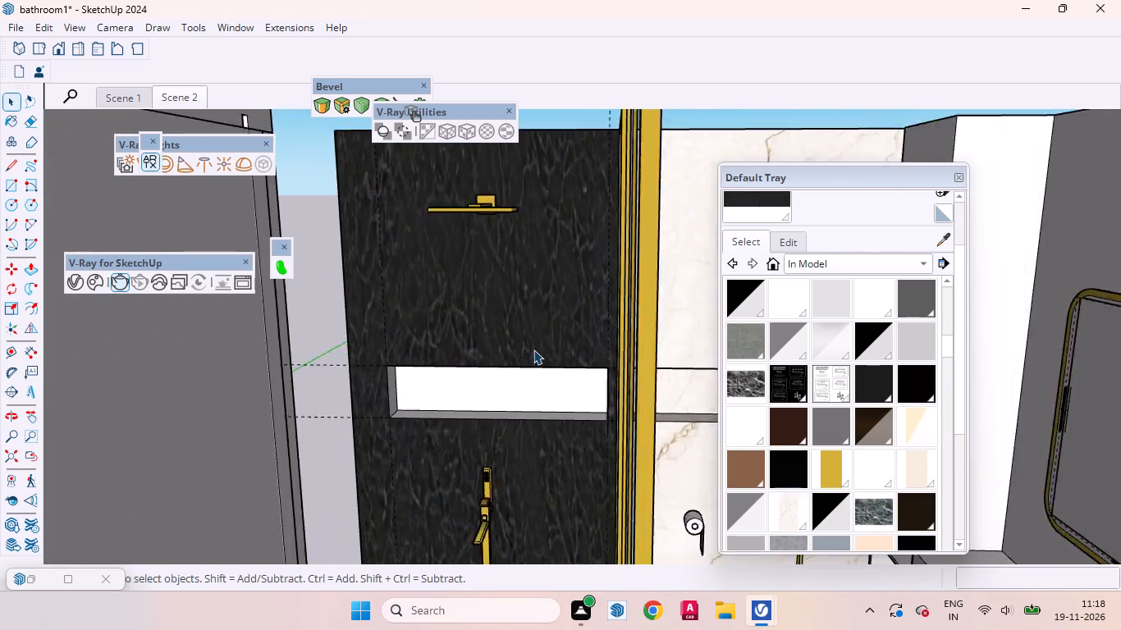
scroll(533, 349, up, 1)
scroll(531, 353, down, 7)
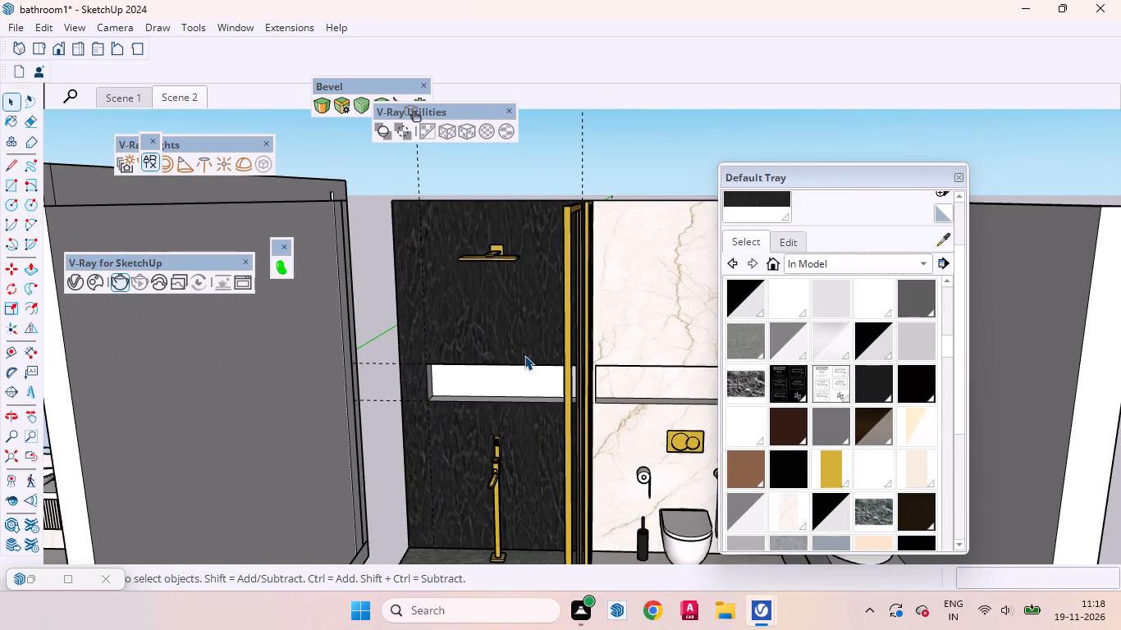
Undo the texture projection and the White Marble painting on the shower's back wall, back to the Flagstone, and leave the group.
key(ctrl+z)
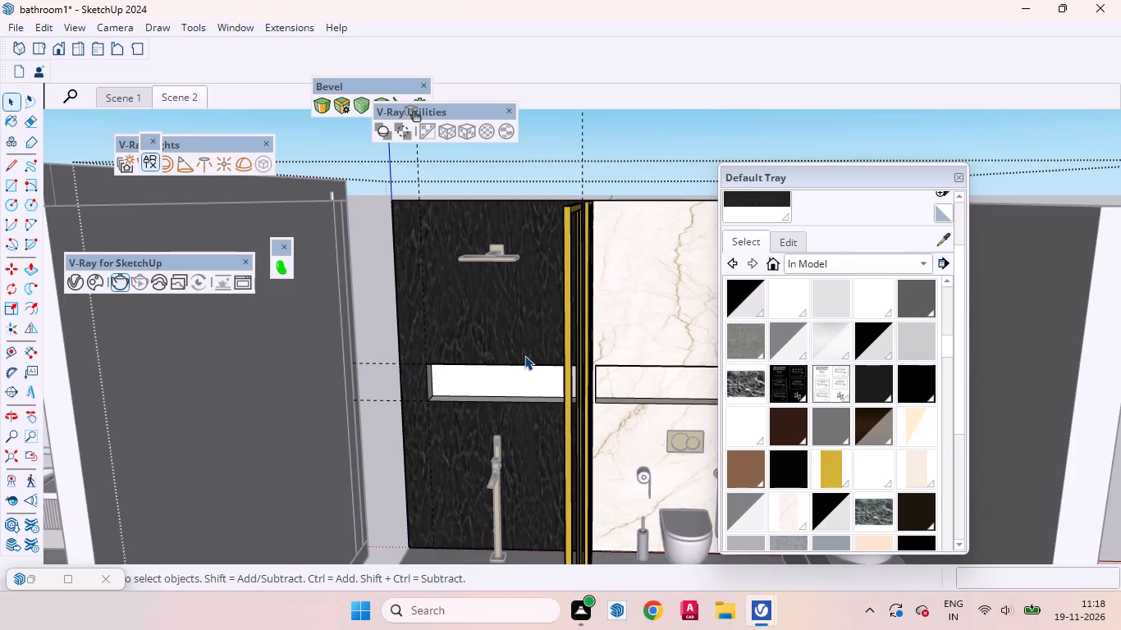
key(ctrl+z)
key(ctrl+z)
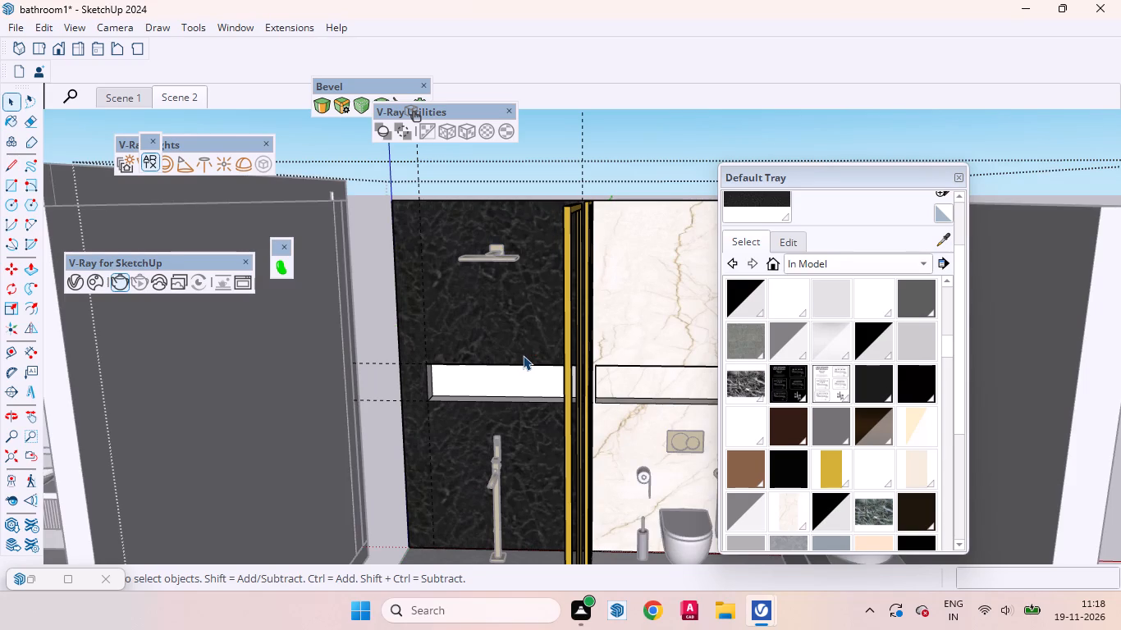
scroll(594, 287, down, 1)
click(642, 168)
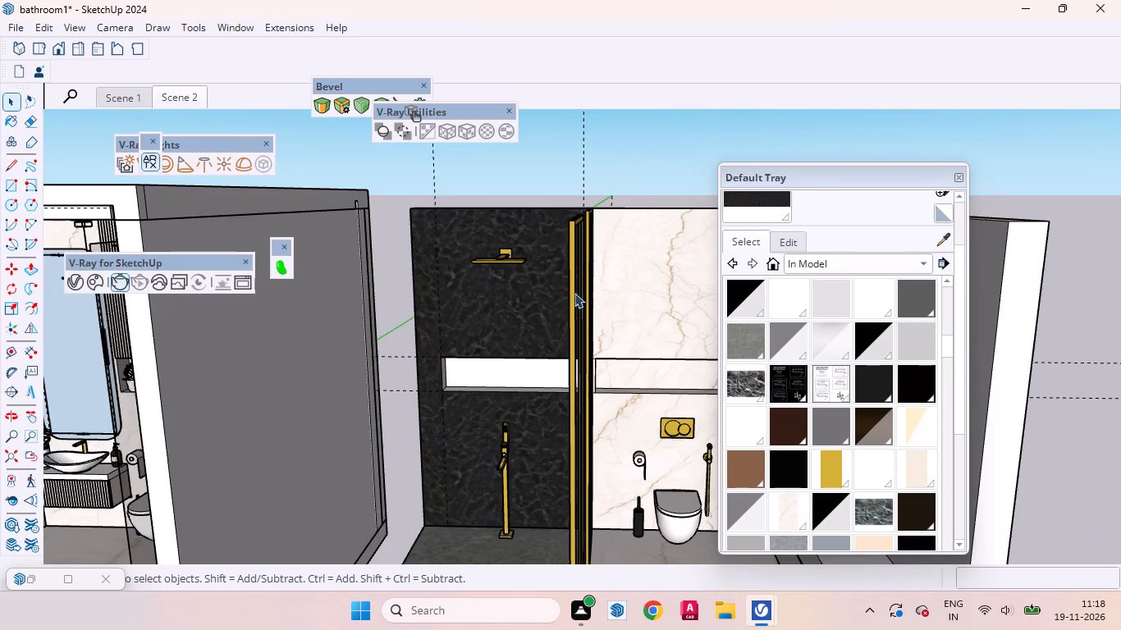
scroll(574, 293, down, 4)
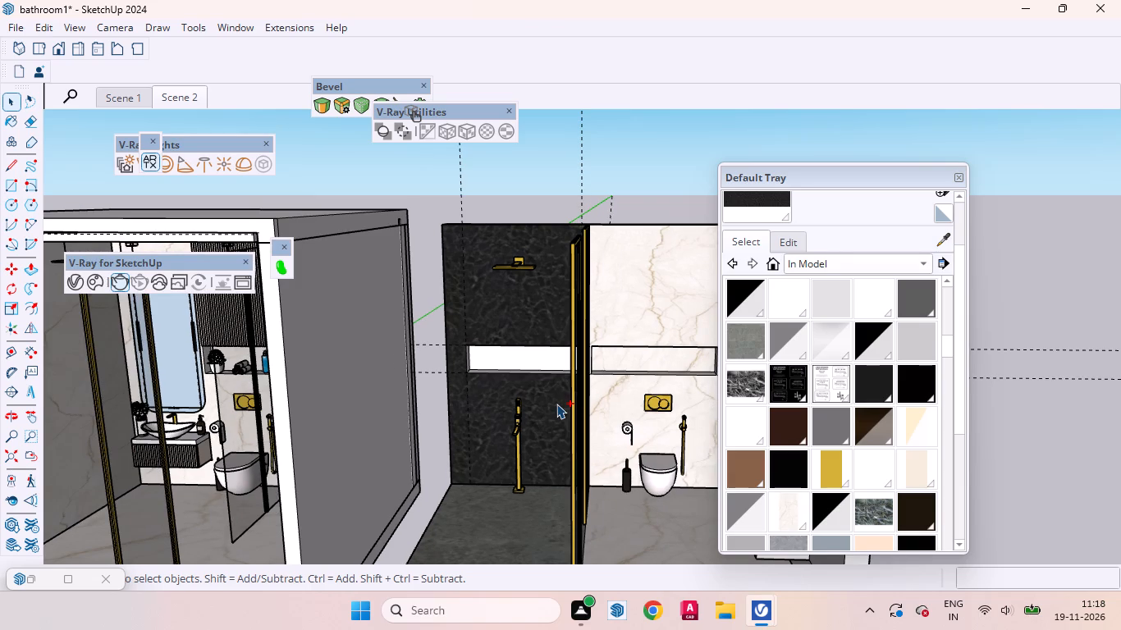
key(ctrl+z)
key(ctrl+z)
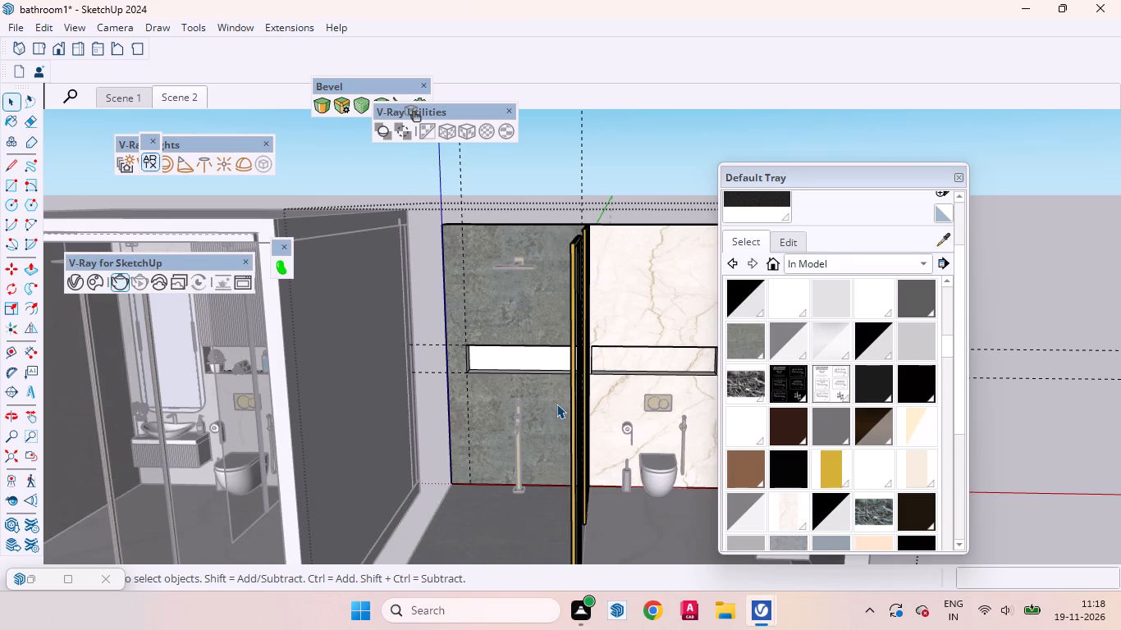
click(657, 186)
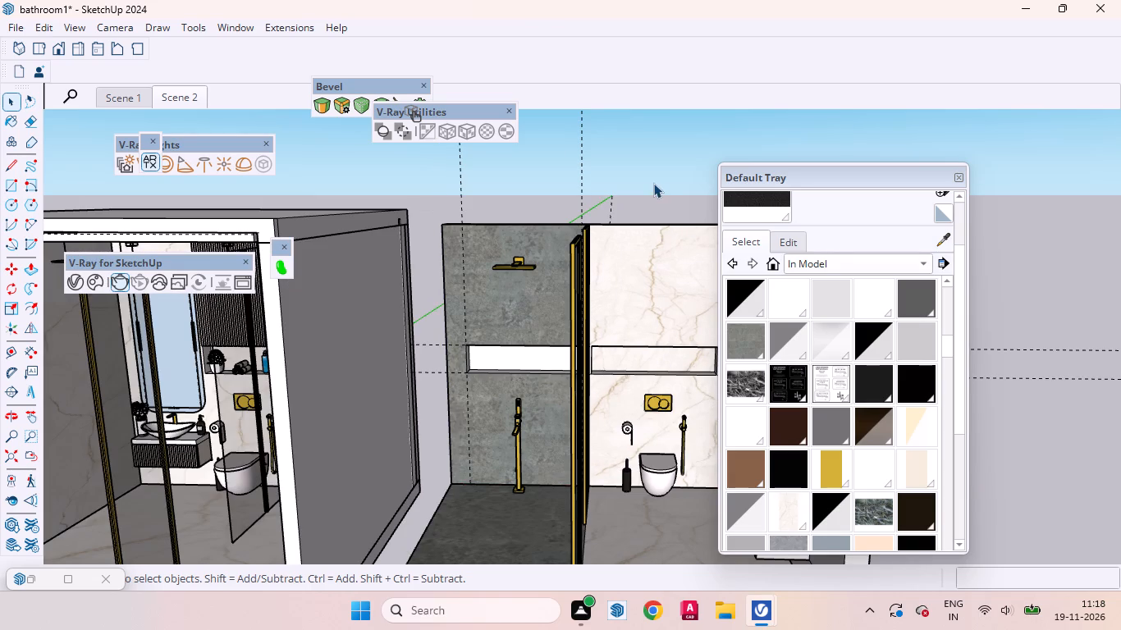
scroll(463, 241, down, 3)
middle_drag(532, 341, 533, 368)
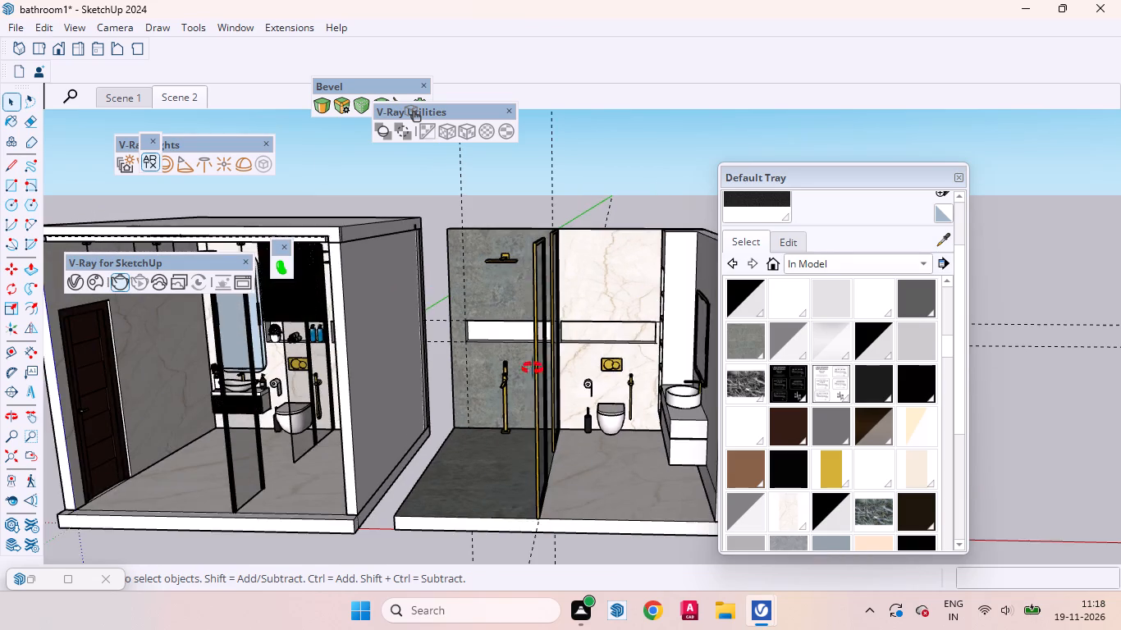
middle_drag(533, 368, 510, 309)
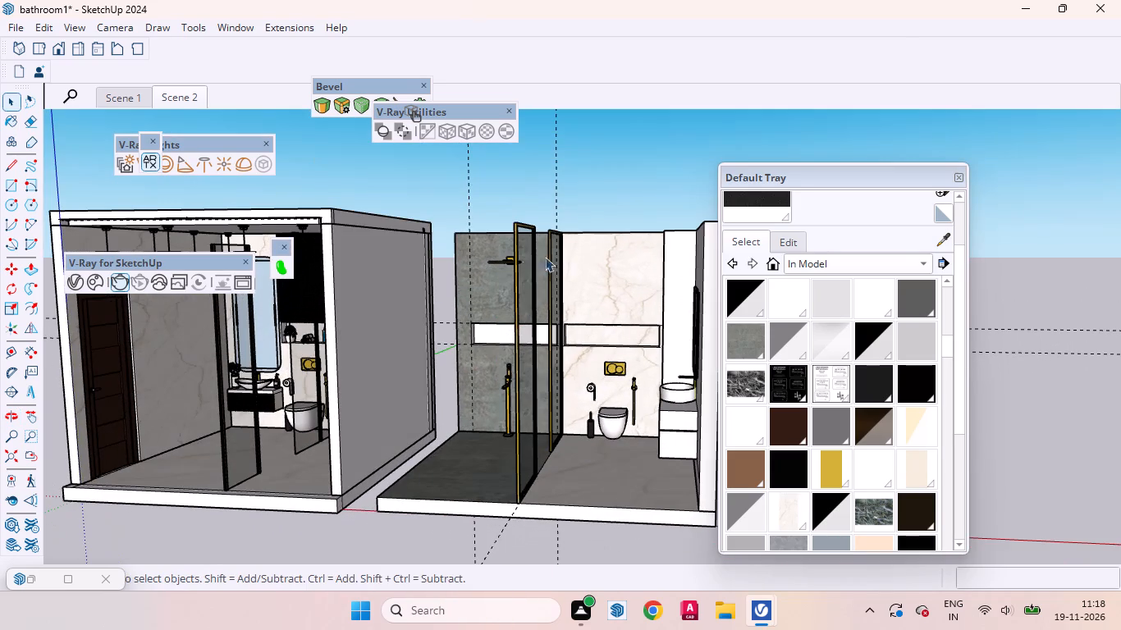
Reopen the Architextures library, go back to the stone textures, load more and examine them for a suitable shower finish.
click(147, 164)
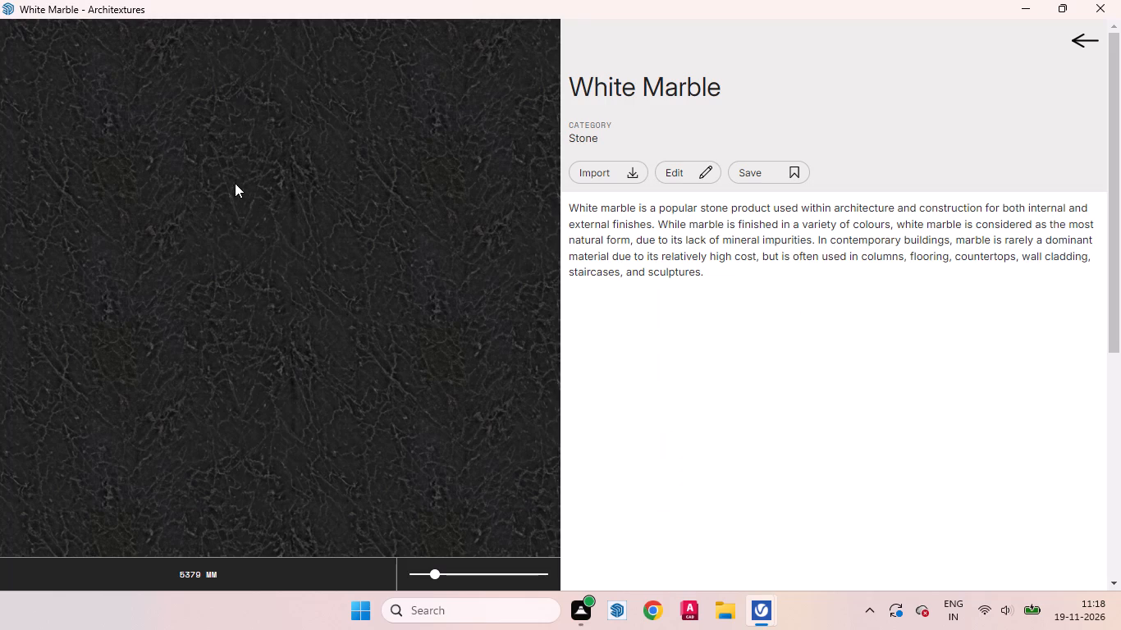
click(1086, 38)
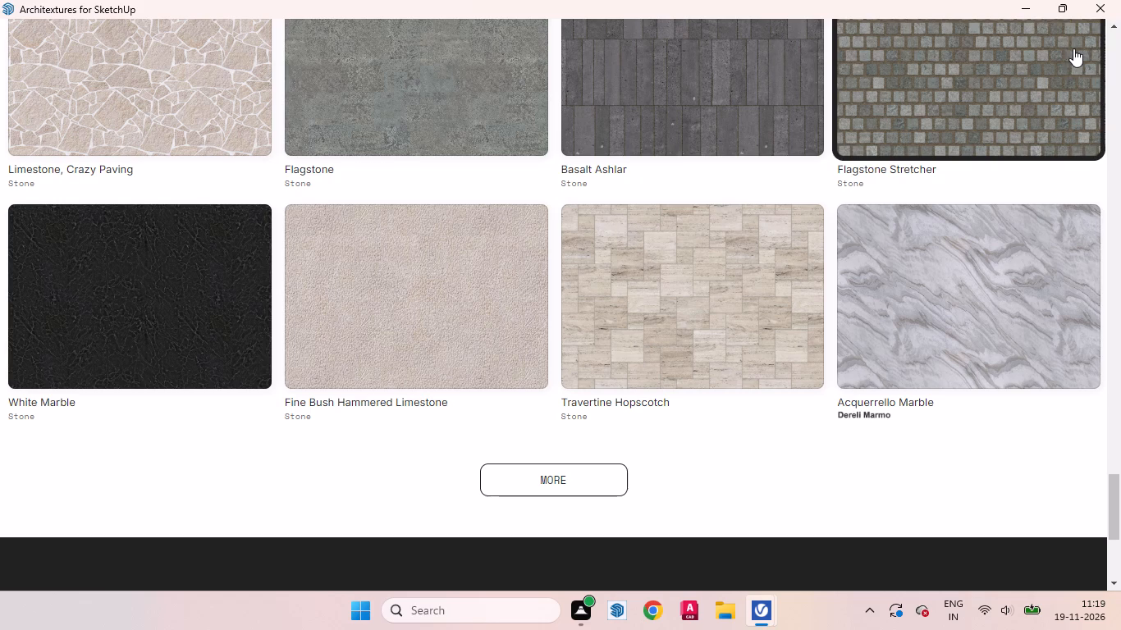
click(573, 471)
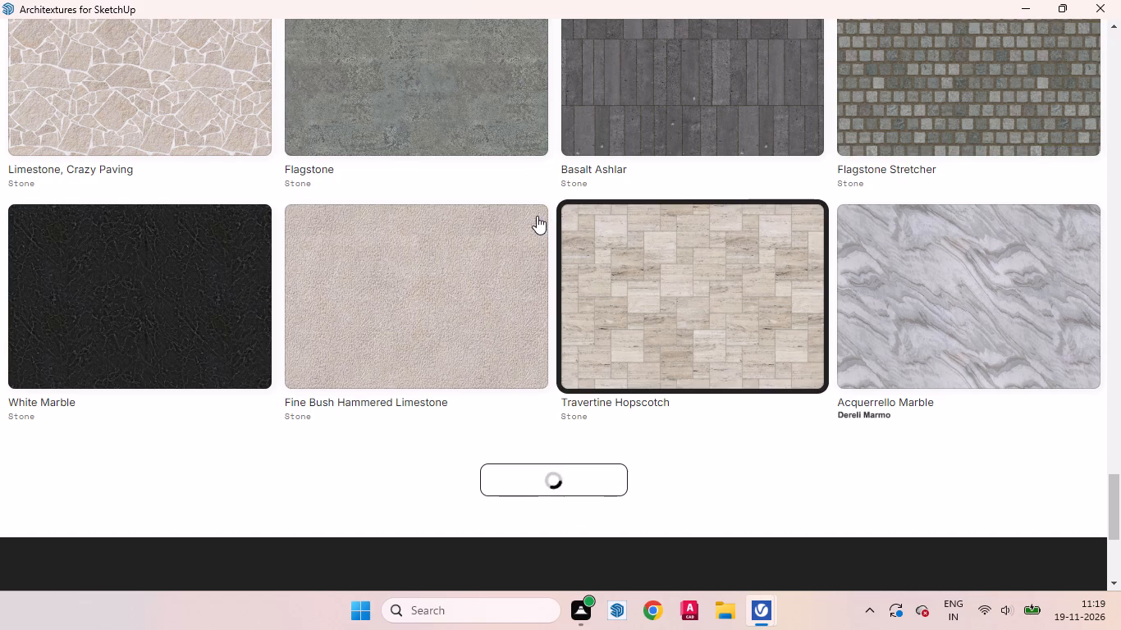
scroll(561, 215, down, 2)
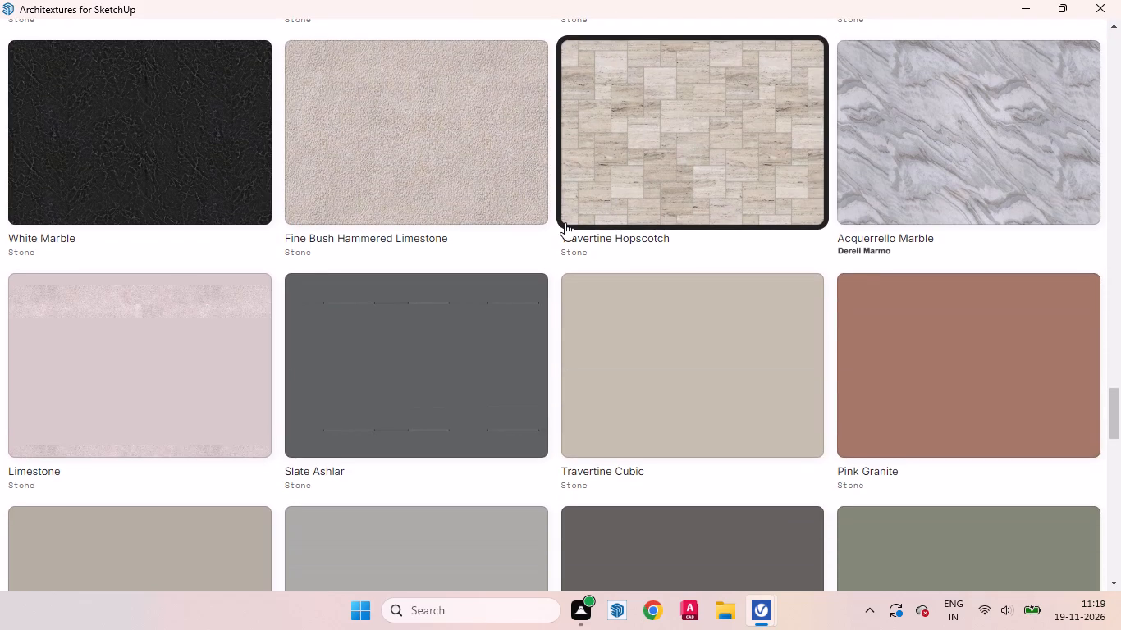
scroll(565, 223, down, 1)
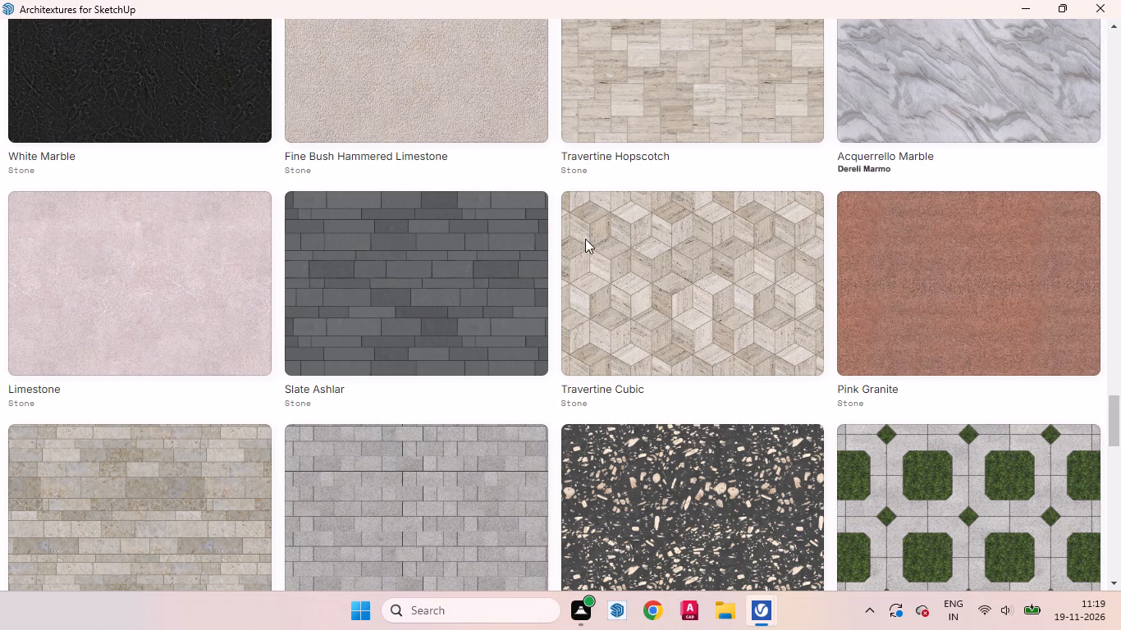
scroll(526, 244, down, 2)
scroll(624, 280, down, 2)
scroll(474, 382, down, 1)
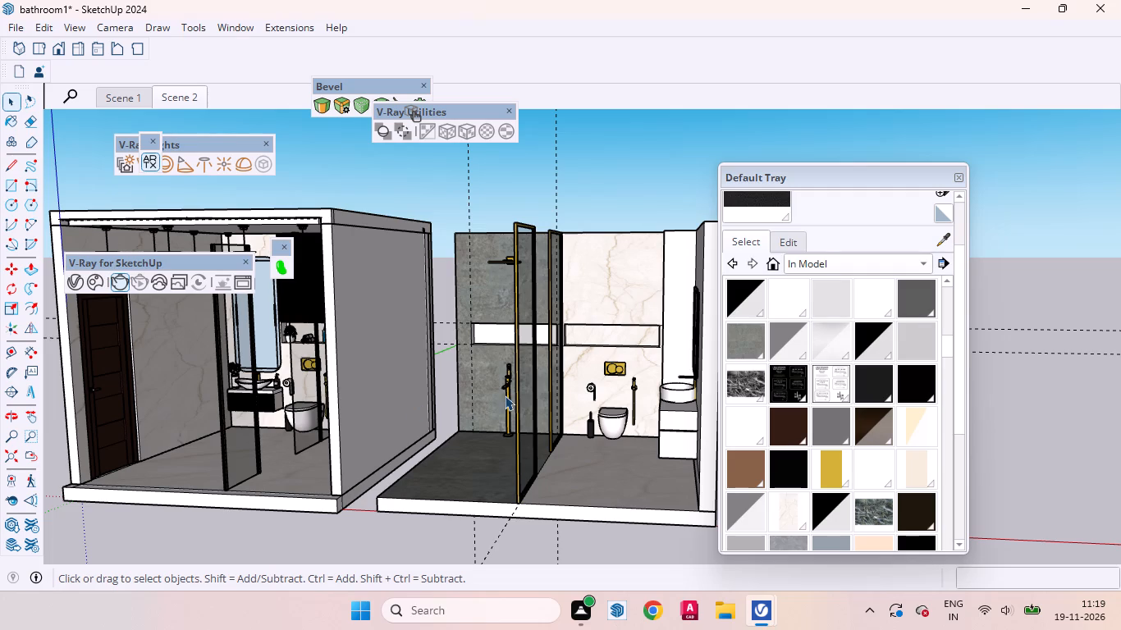
Return to the Architextures library and examine the rest of the loaded stone textures for a dark shower finish.
click(148, 160)
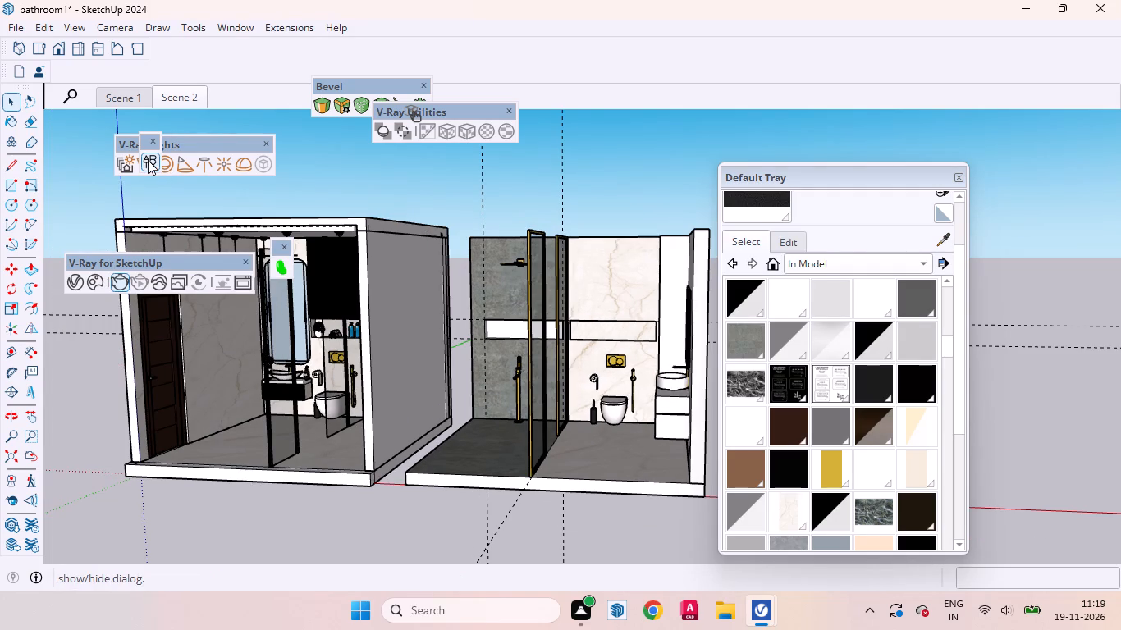
scroll(547, 361, down, 7)
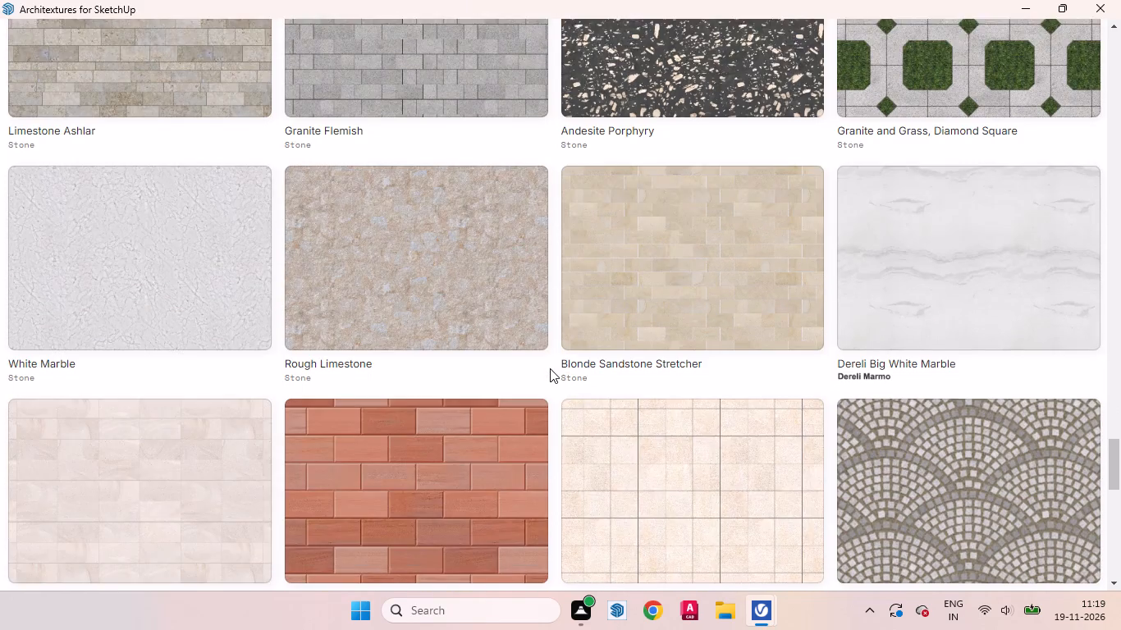
scroll(550, 368, down, 7)
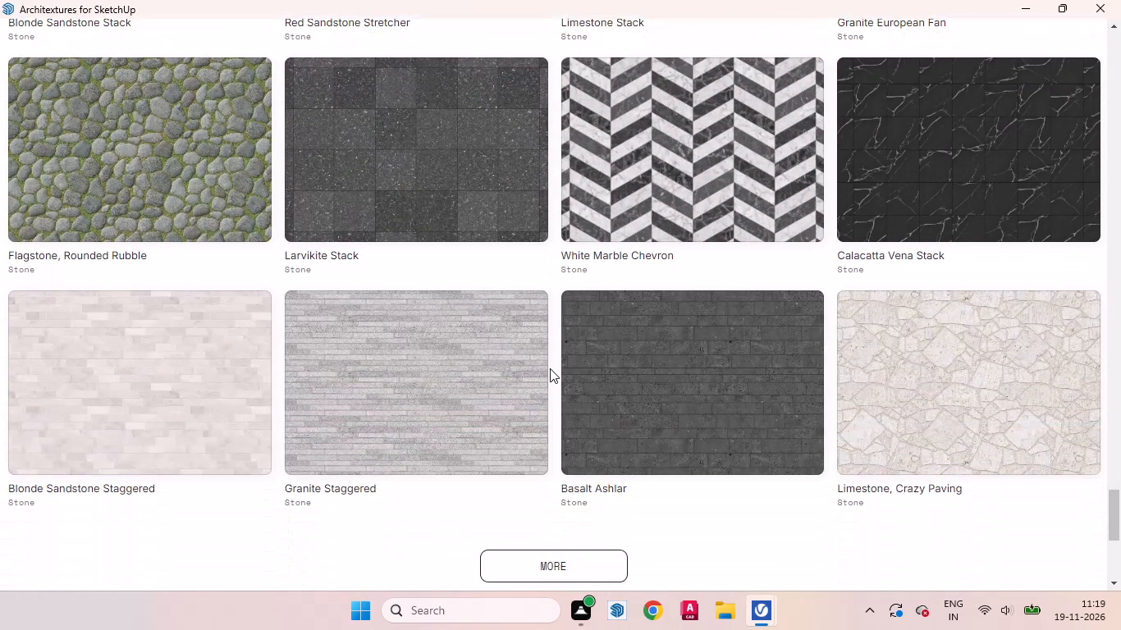
scroll(550, 368, down, 3)
Load another batch of stone textures and look through it for a shower wall finish.
click(550, 244)
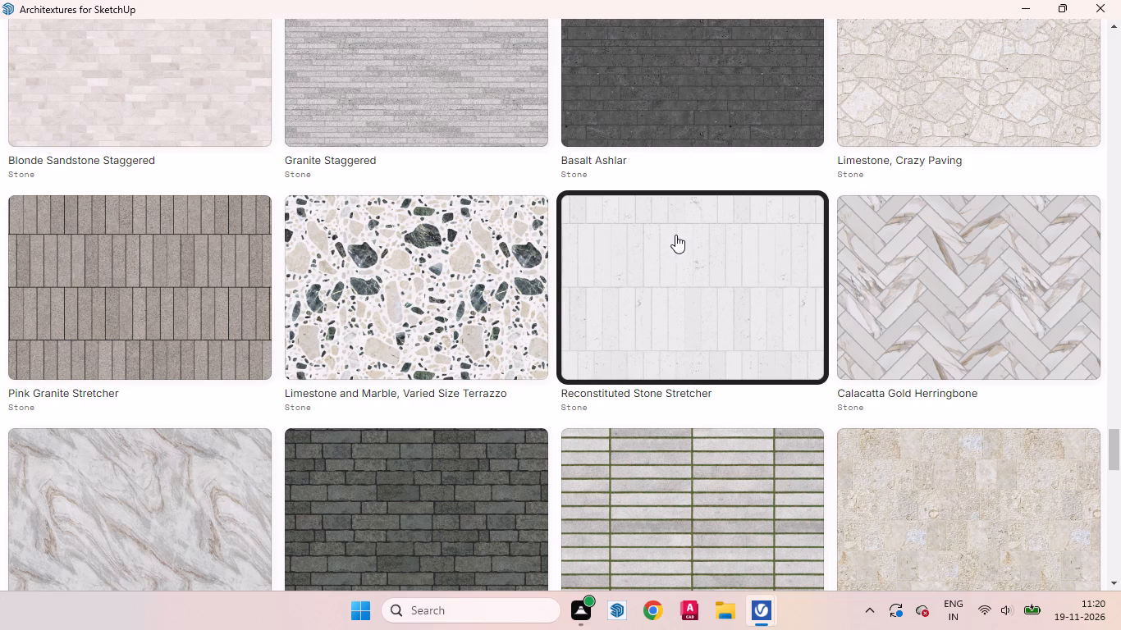
scroll(611, 243, down, 4)
scroll(614, 245, up, 1)
scroll(614, 245, down, 4)
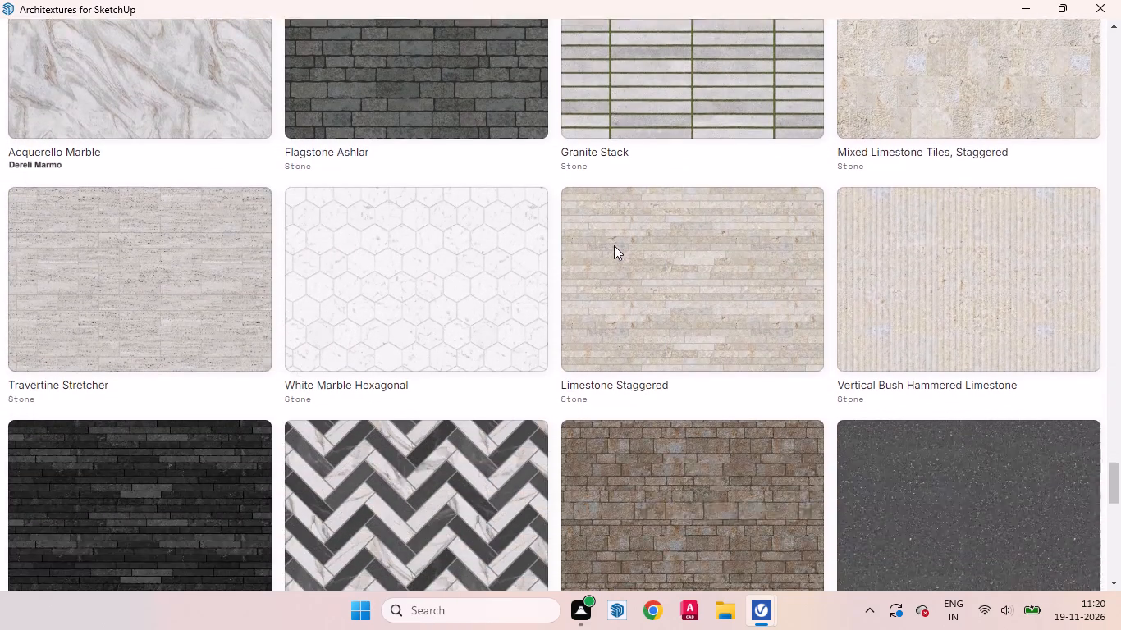
scroll(629, 248, down, 9)
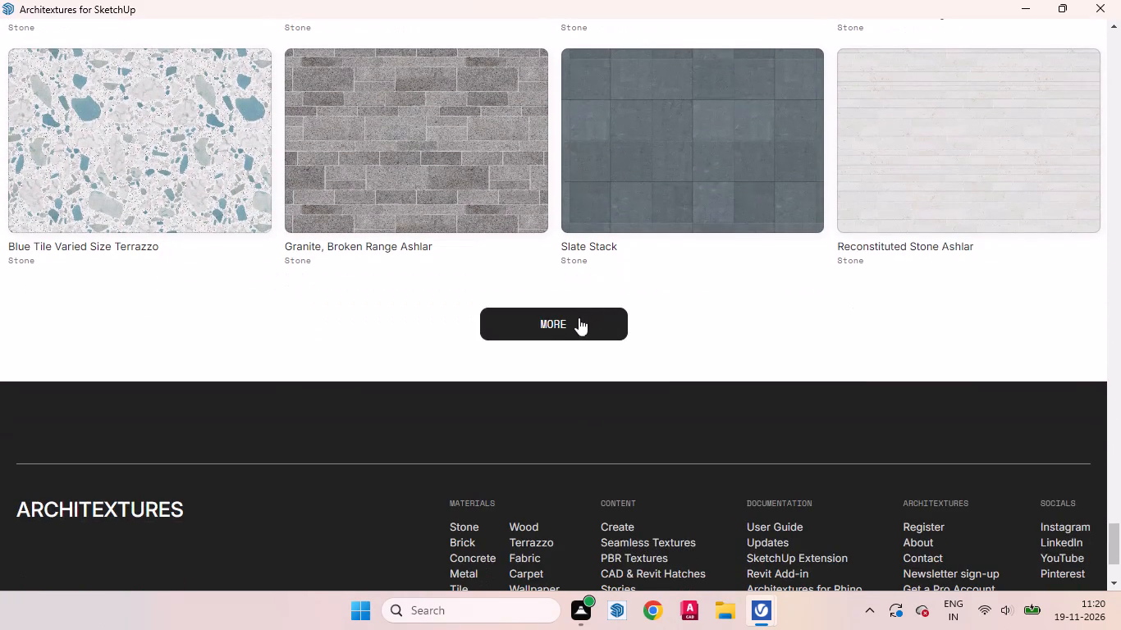
Load a further batch of stone textures and compare the plain grey and dark stones in it.
click(577, 319)
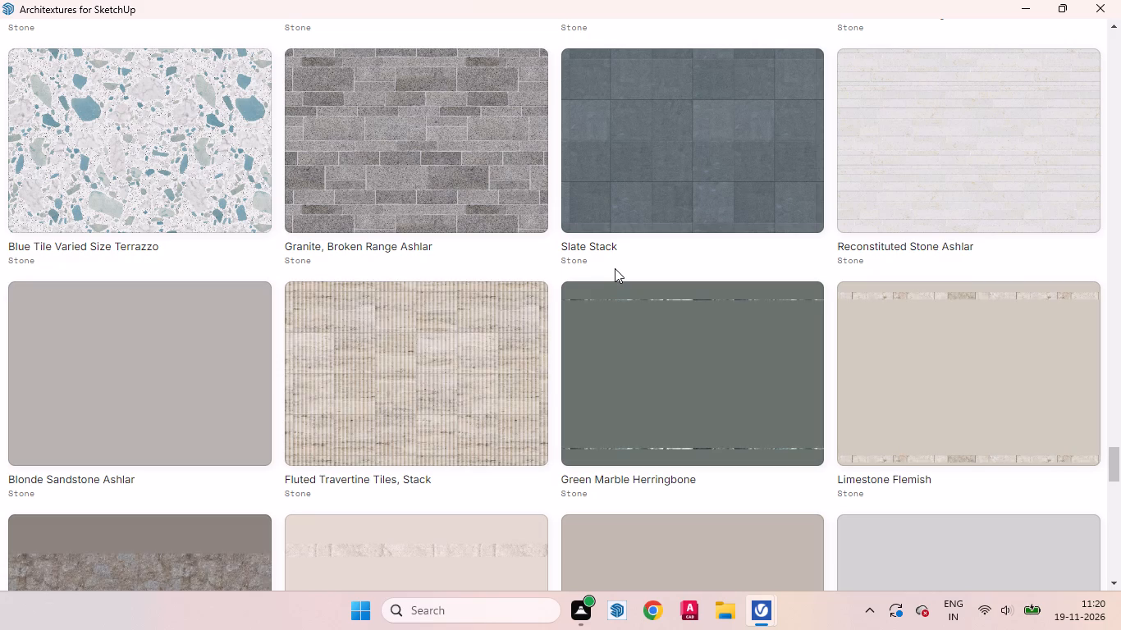
scroll(615, 268, down, 2)
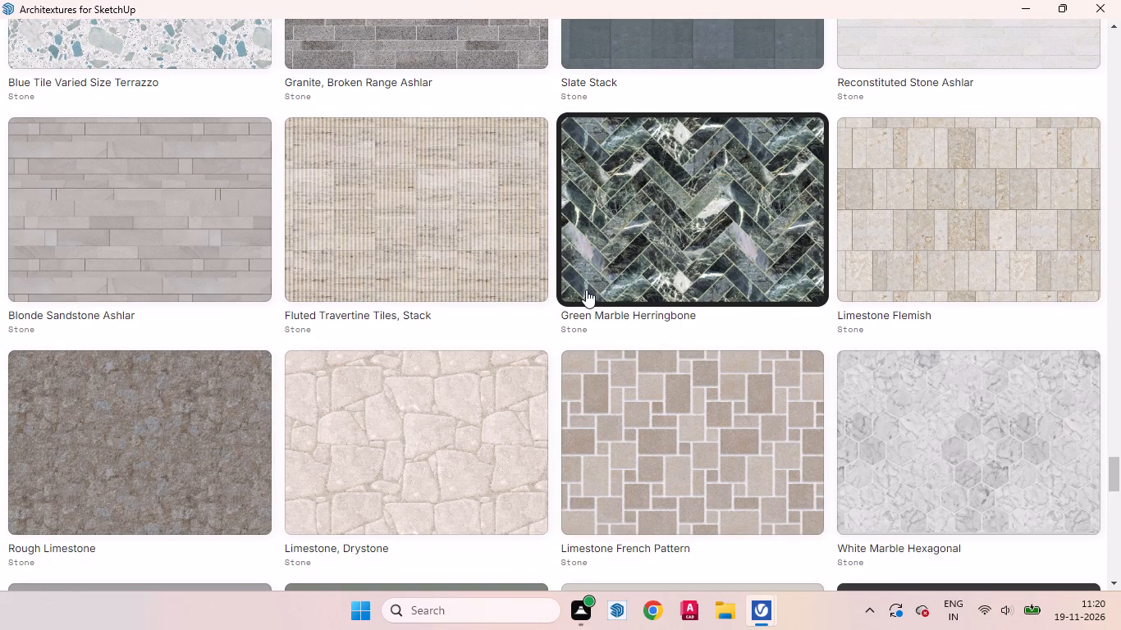
scroll(542, 288, down, 4)
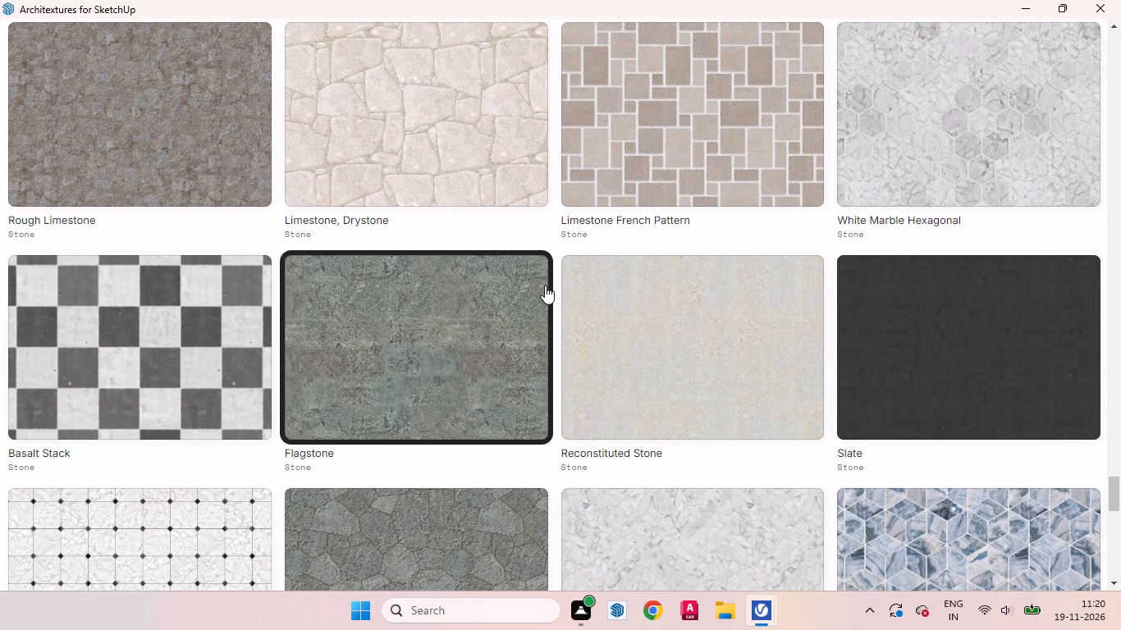
scroll(542, 294, down, 3)
scroll(603, 175, down, 4)
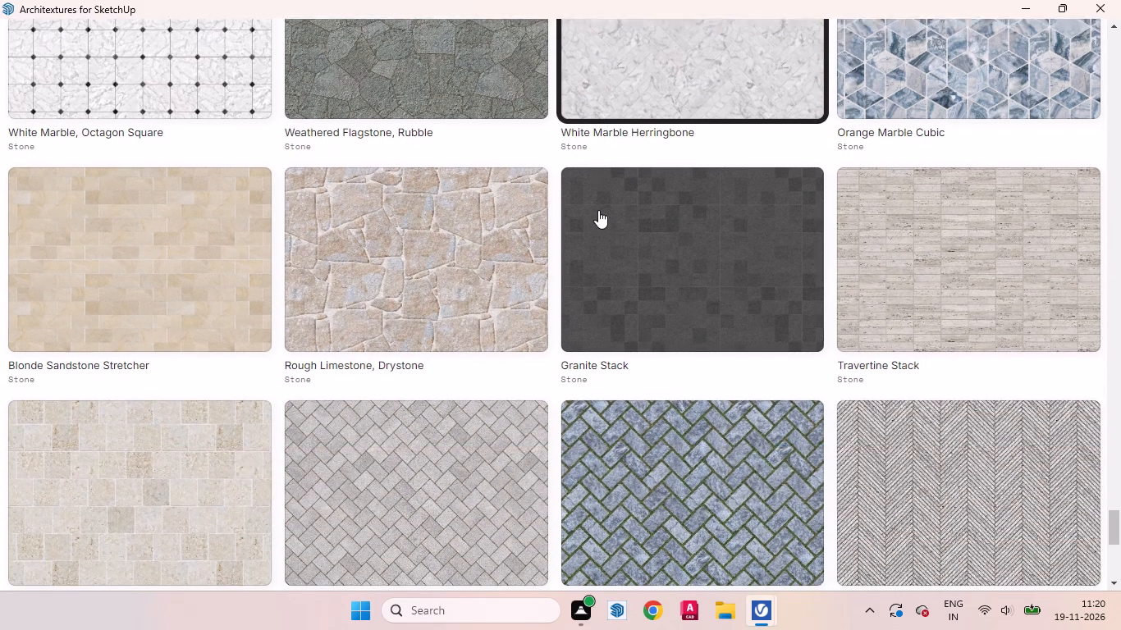
scroll(598, 210, down, 4)
scroll(598, 210, up, 11)
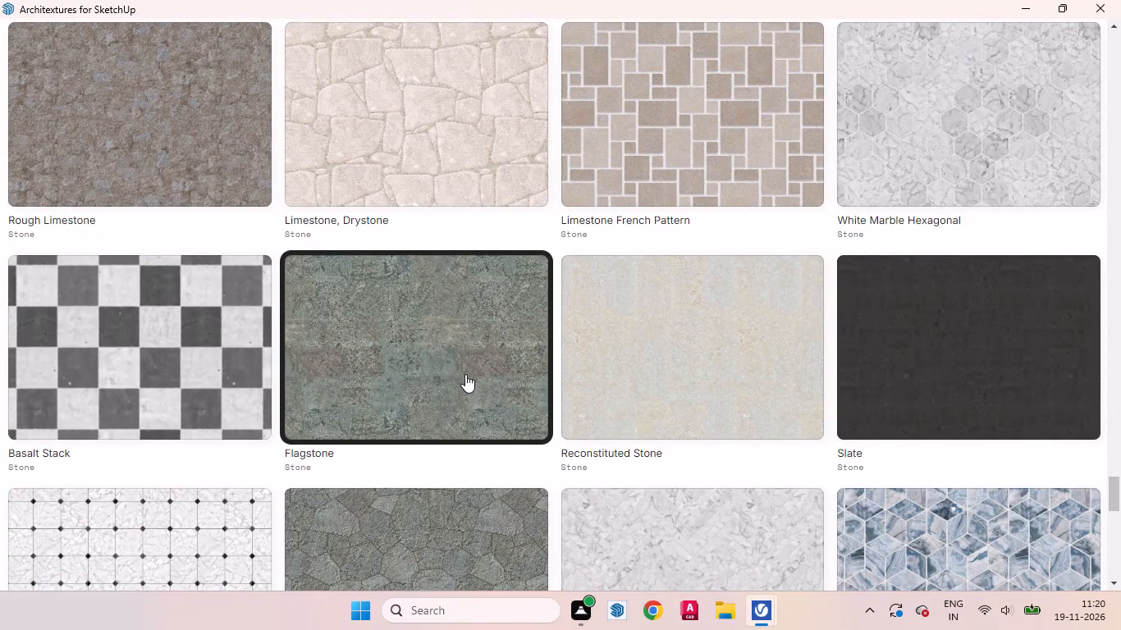
Preview the grey-green Flagstone texture at a scale of about 5022 mm, import it into the model and return to the bathroom.
click(462, 373)
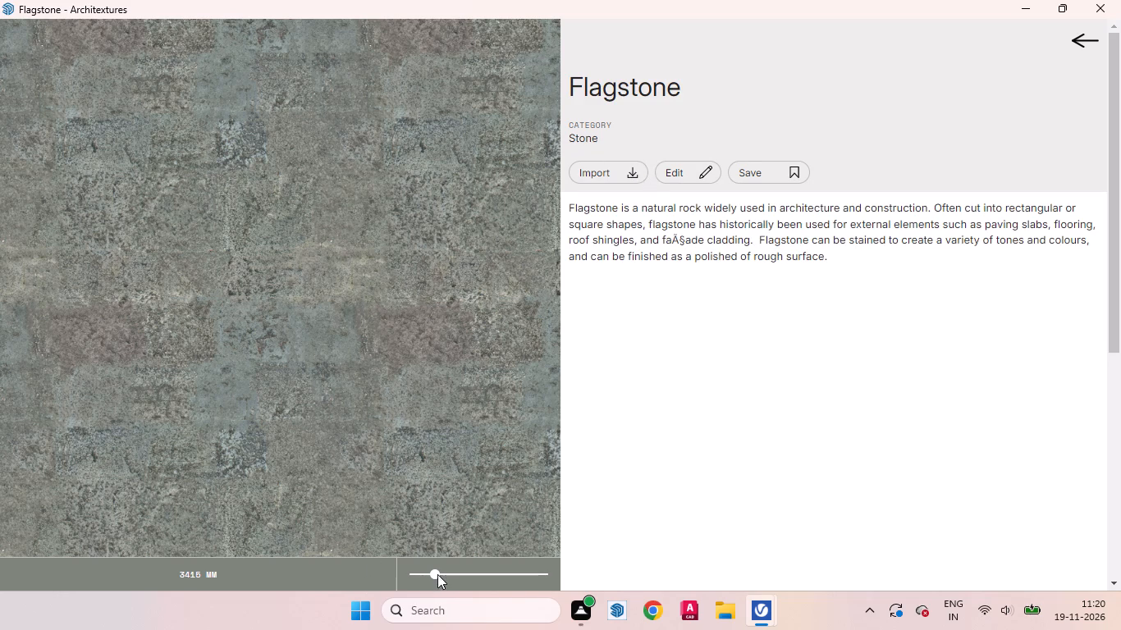
drag(428, 574, 420, 579)
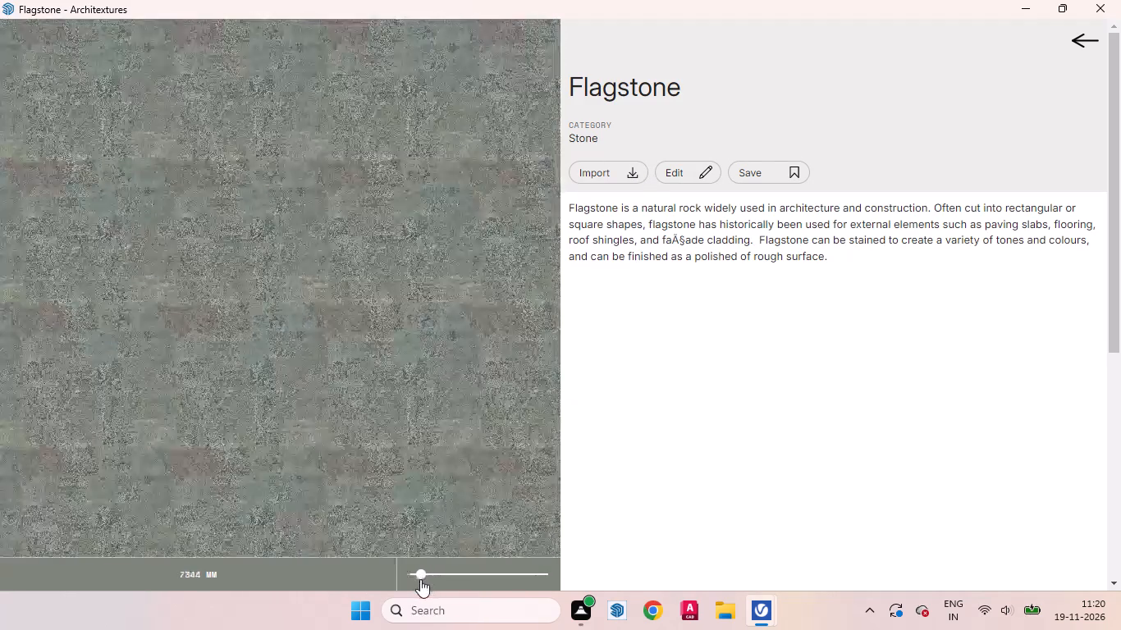
drag(420, 579, 427, 584)
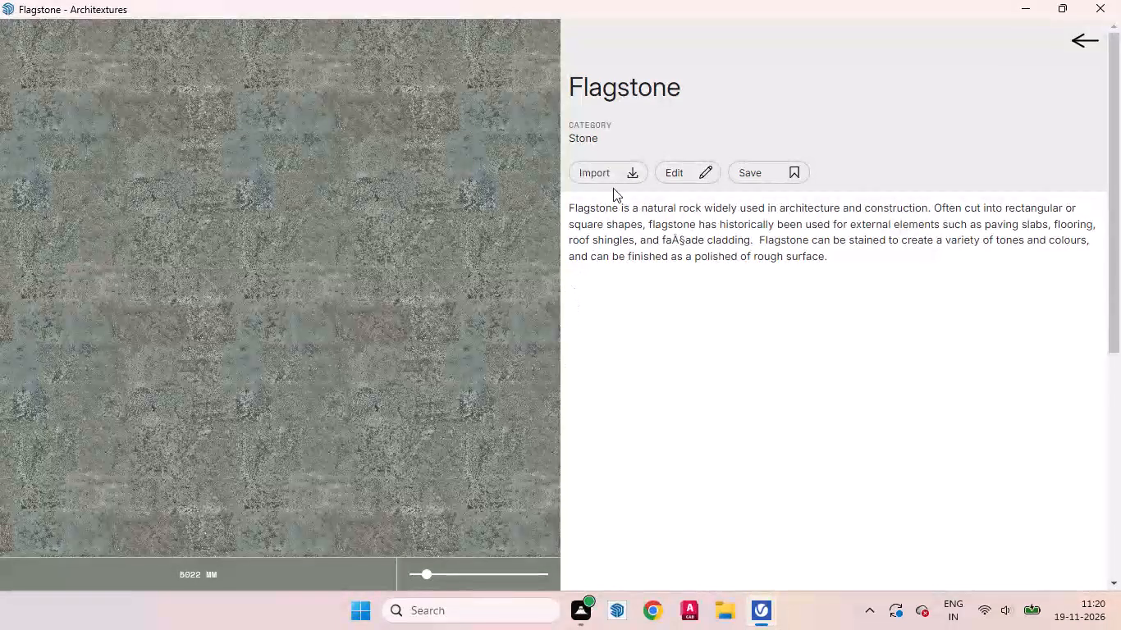
click(625, 179)
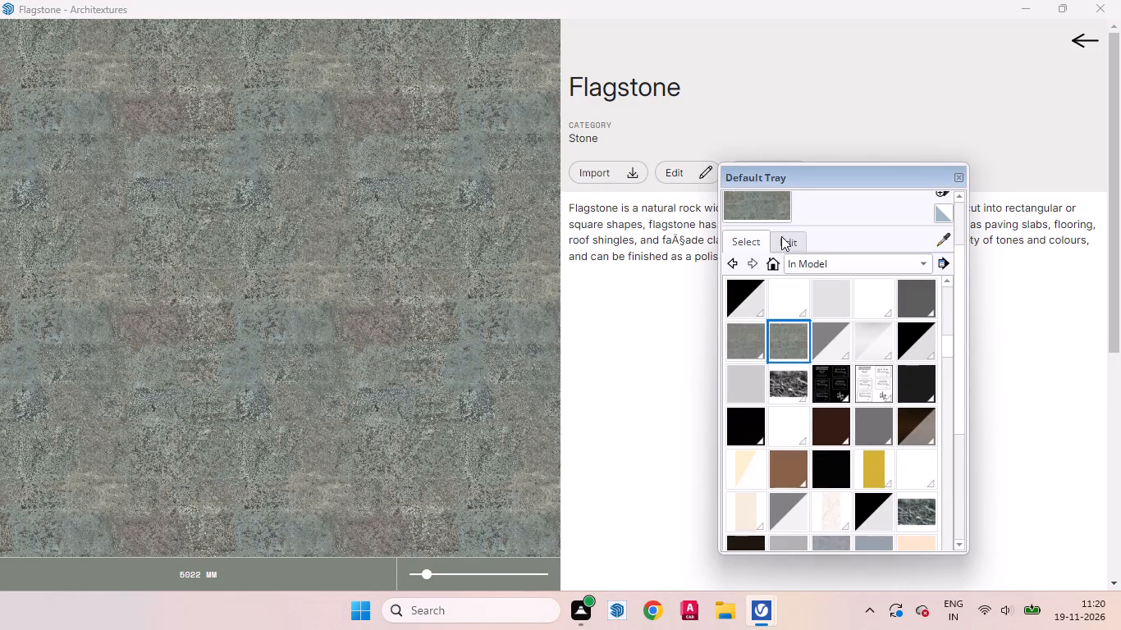
scroll(783, 226, up, 3)
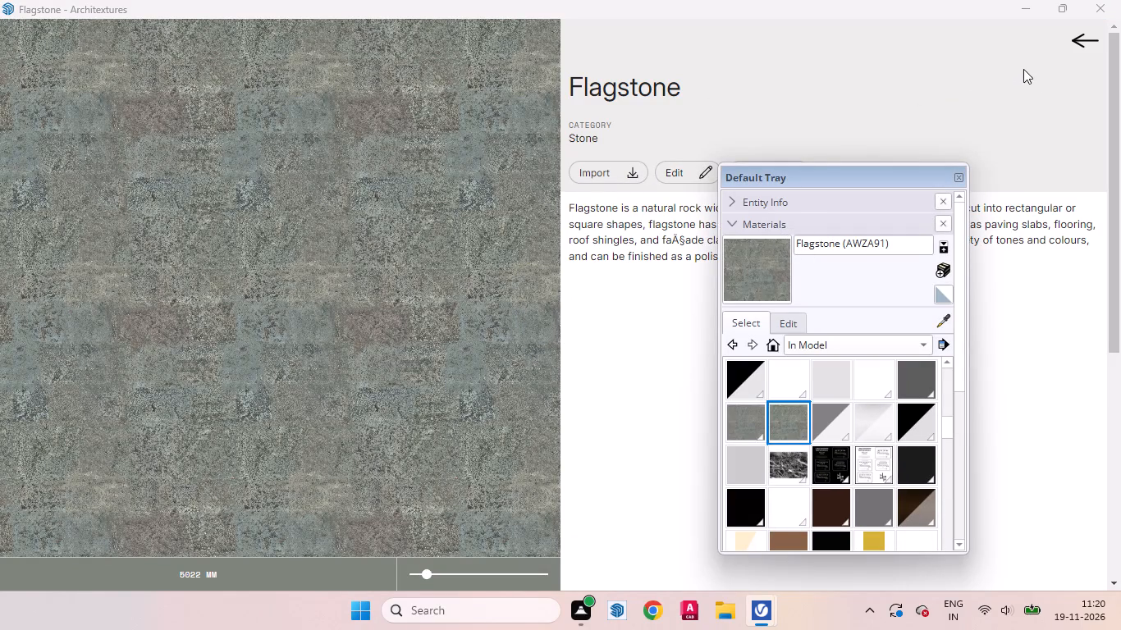
click(1076, 40)
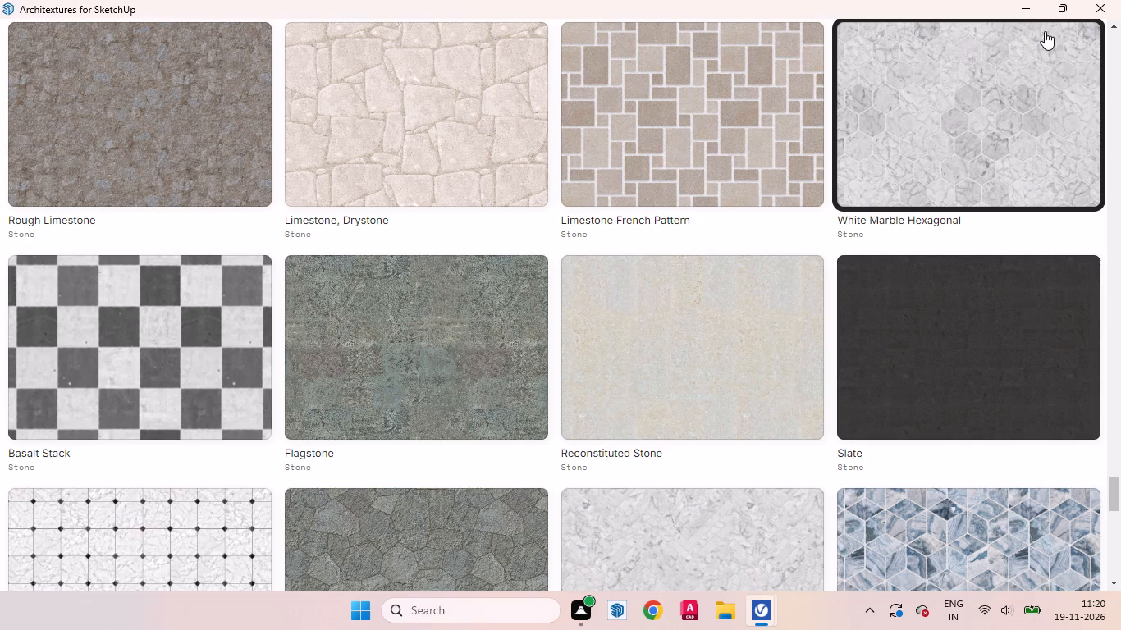
click(1026, 11)
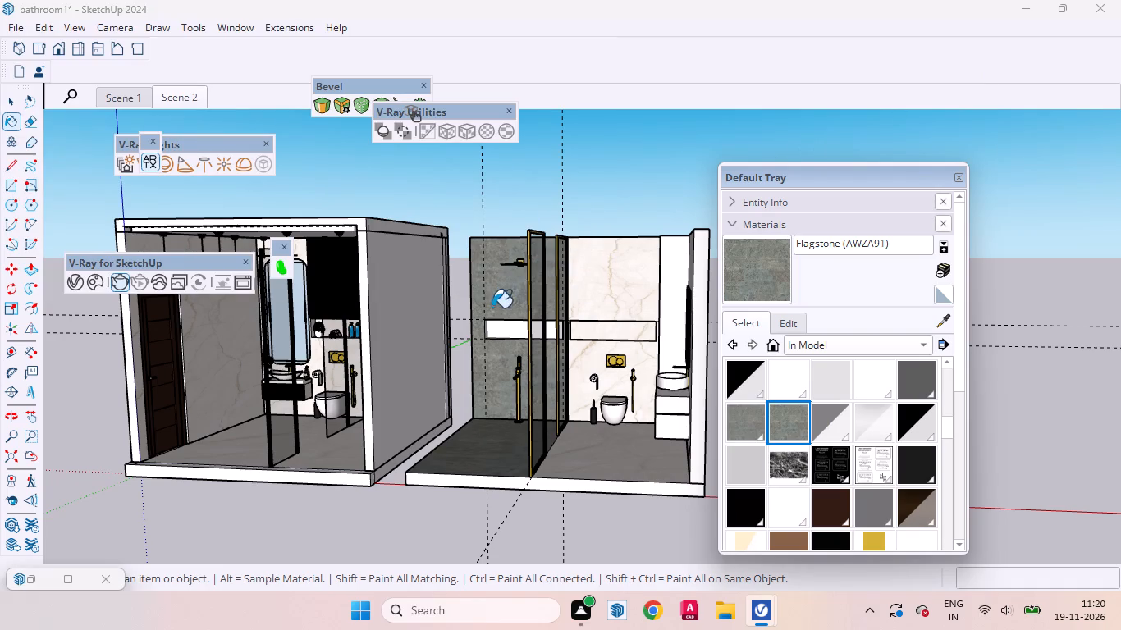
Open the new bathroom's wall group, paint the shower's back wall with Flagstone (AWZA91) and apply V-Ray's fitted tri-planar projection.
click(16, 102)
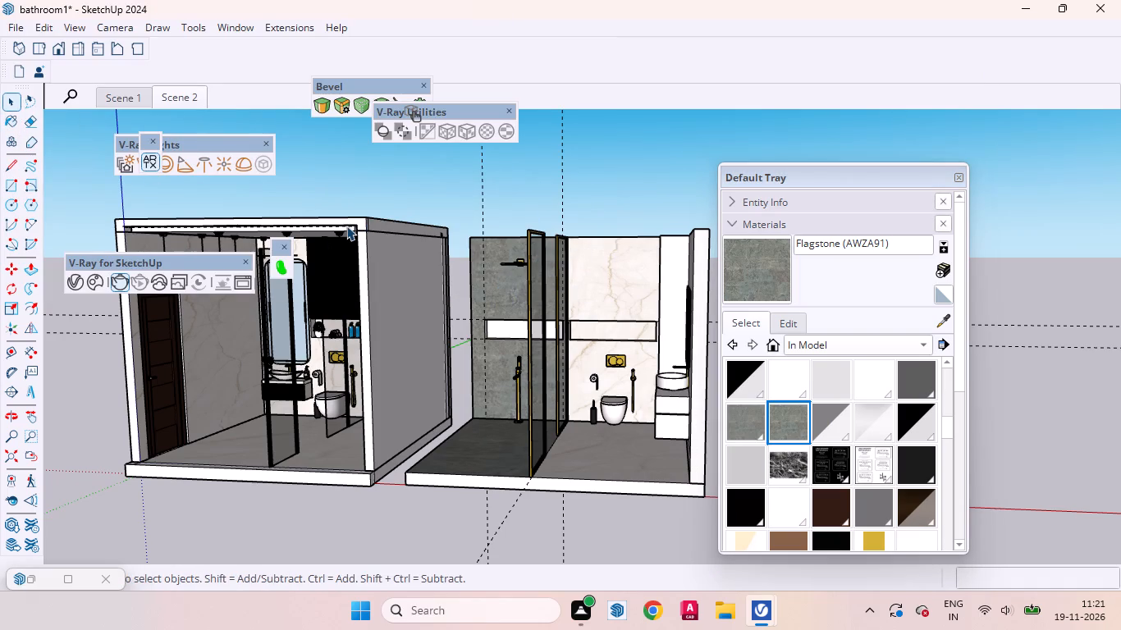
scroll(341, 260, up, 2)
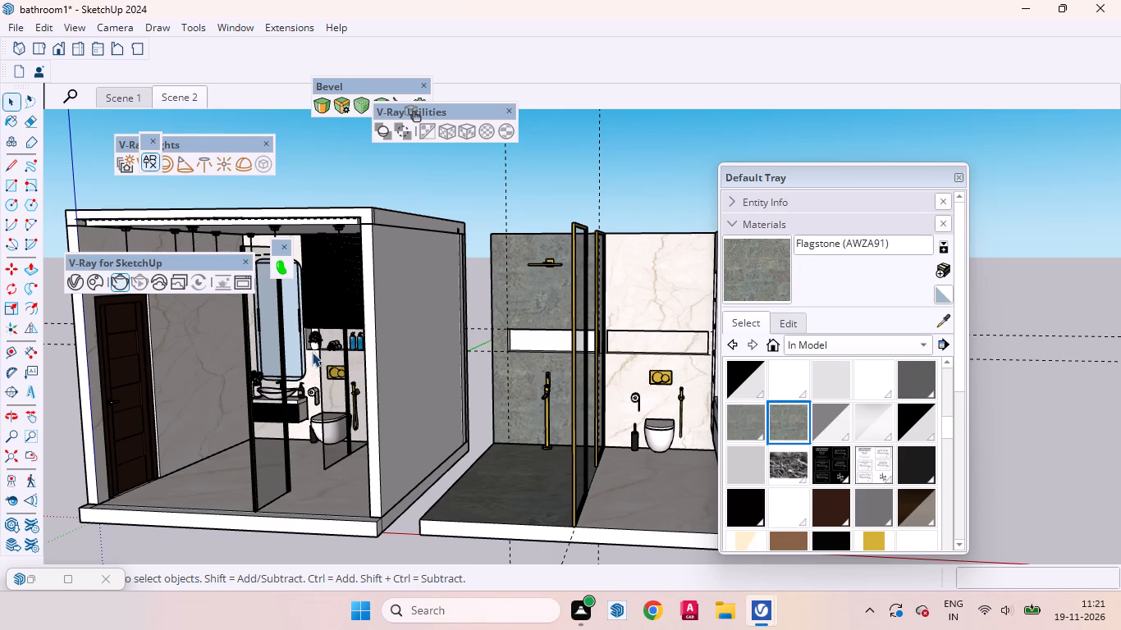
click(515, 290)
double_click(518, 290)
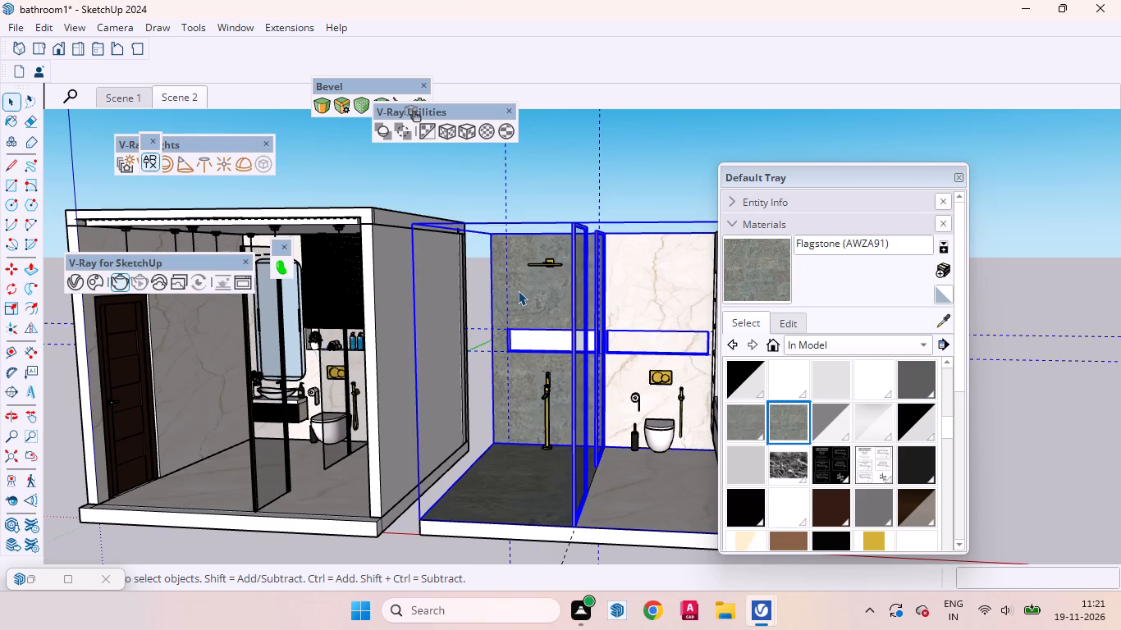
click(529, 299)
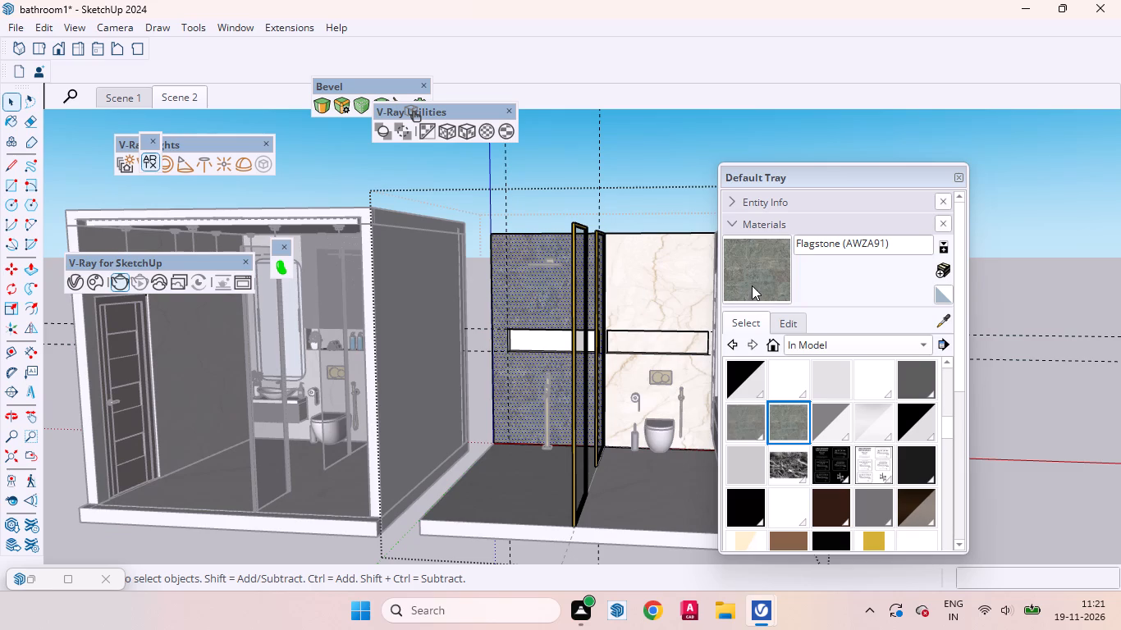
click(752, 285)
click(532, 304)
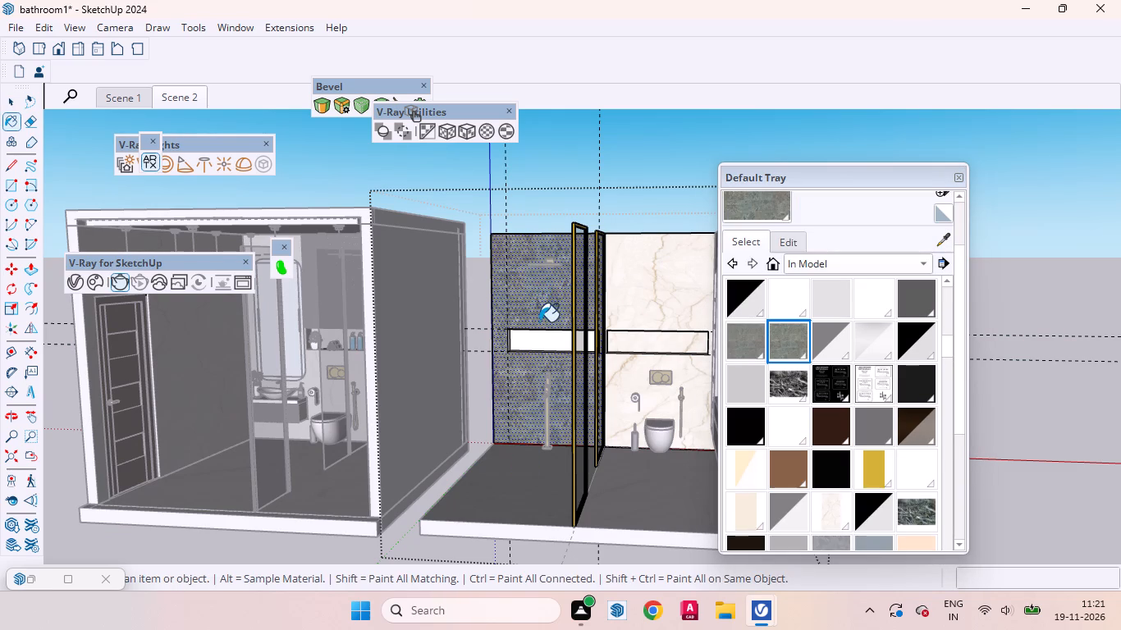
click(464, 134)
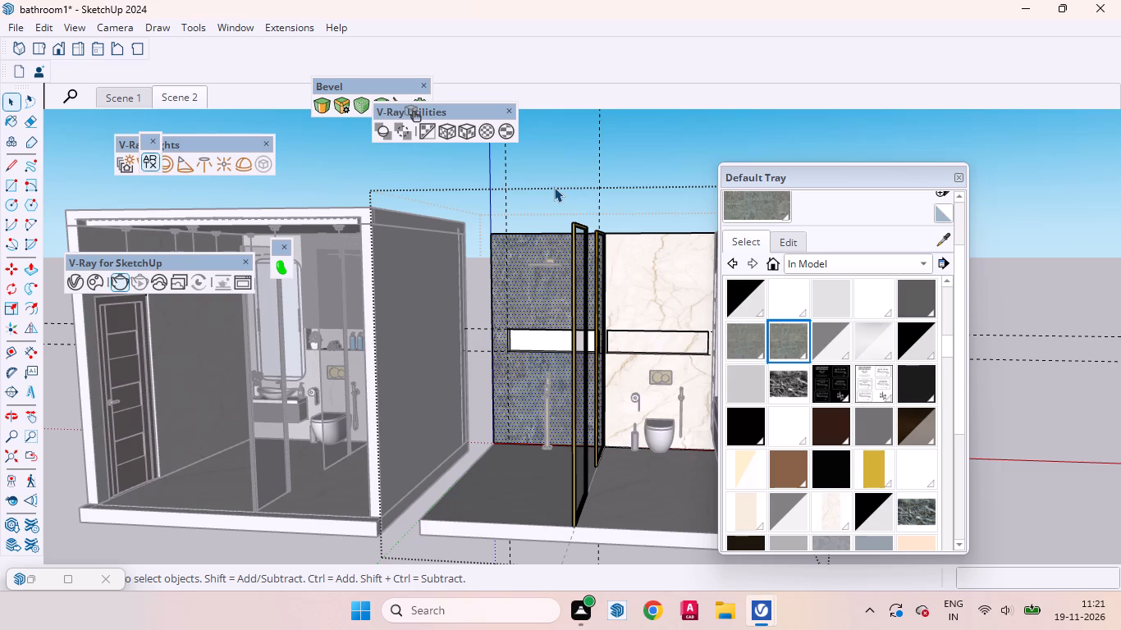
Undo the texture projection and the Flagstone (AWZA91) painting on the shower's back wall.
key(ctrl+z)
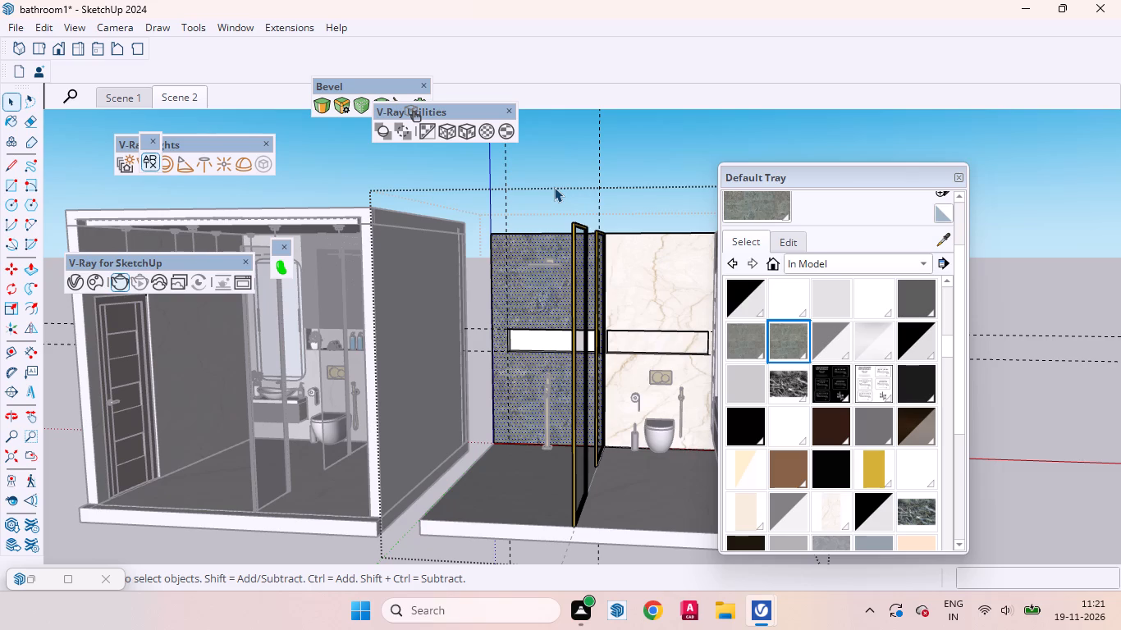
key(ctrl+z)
Leave the wall group, open the new bathroom's floor group, paint the shower floor with the current grey-green Flagstone texture, and close the group.
click(644, 170)
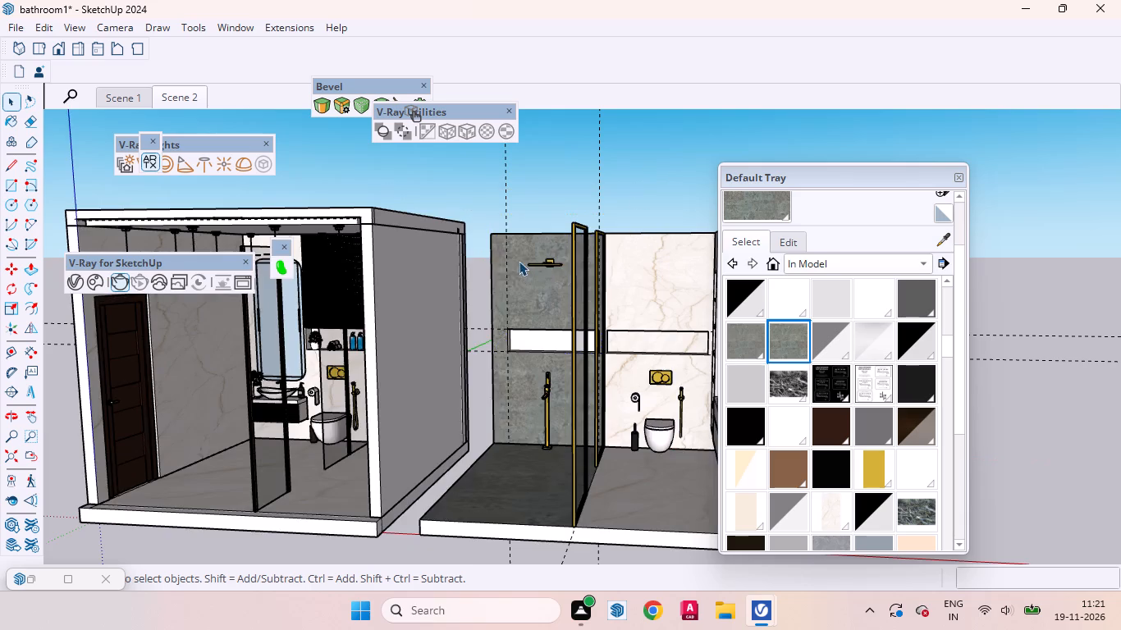
scroll(516, 281, up, 11)
middle_drag(568, 336, 581, 486)
scroll(574, 322, down, 3)
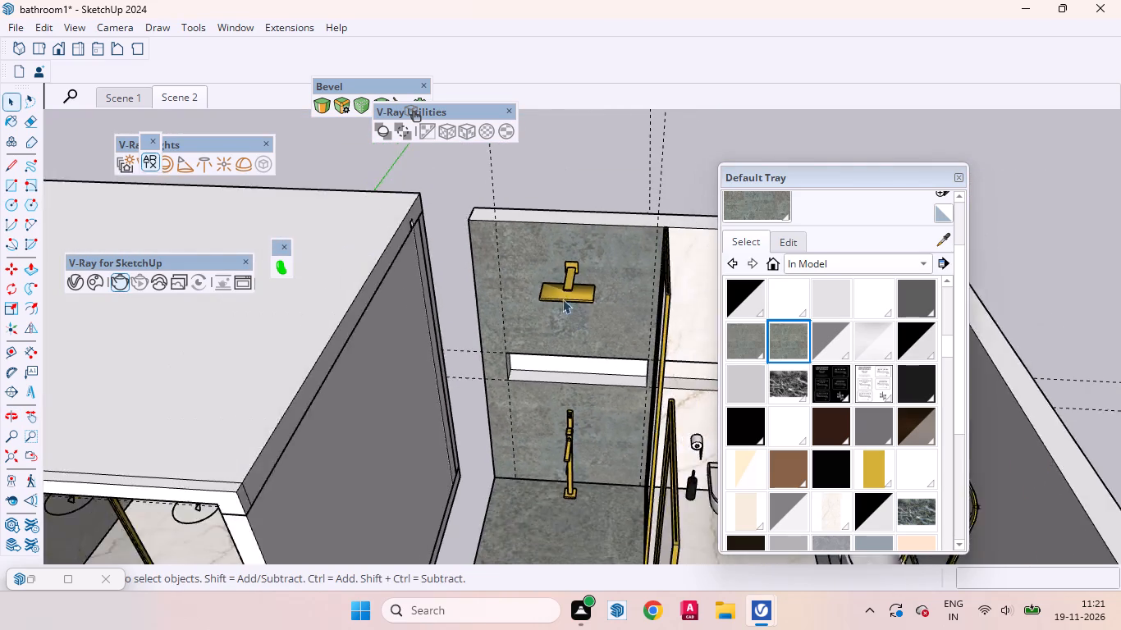
scroll(562, 299, down, 8)
scroll(576, 438, up, 3)
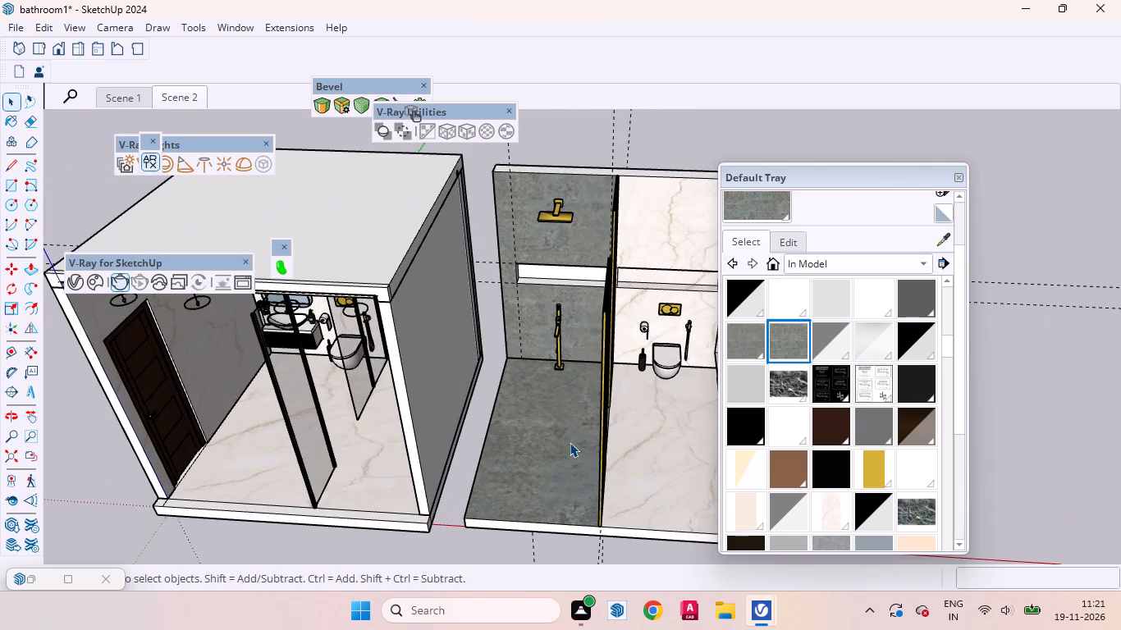
click(559, 458)
triple_click(551, 462)
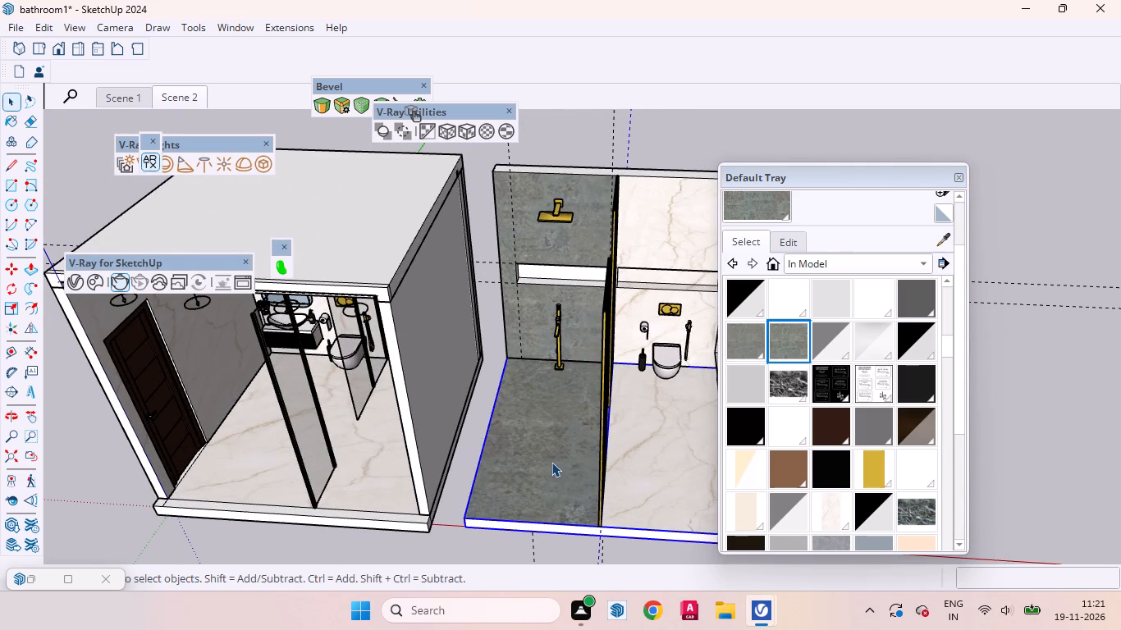
click(550, 452)
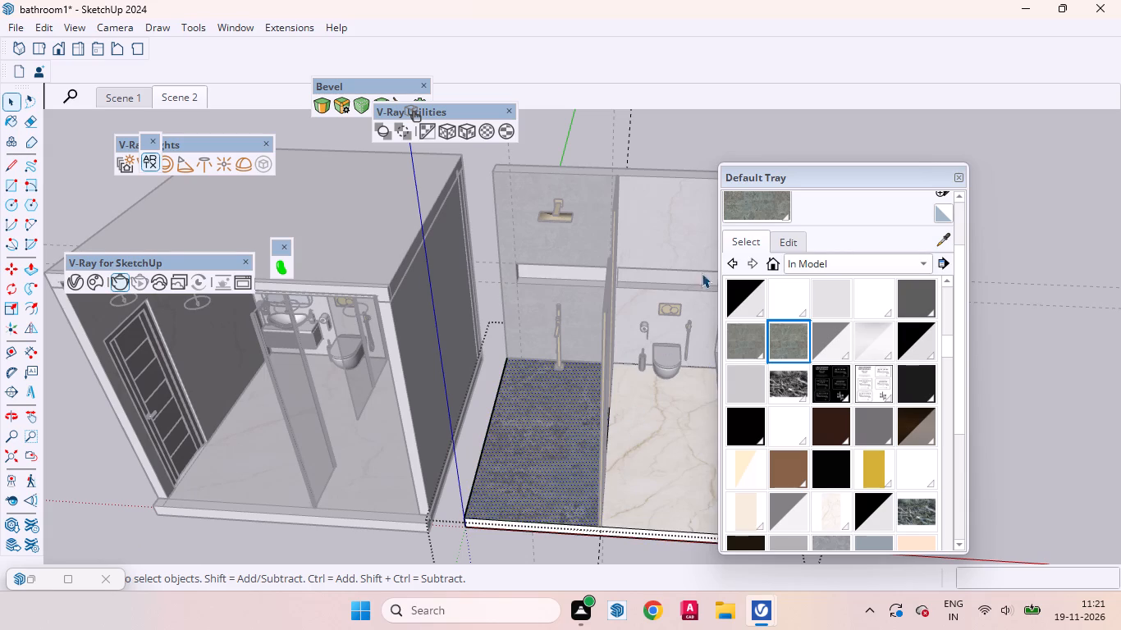
click(747, 204)
click(549, 484)
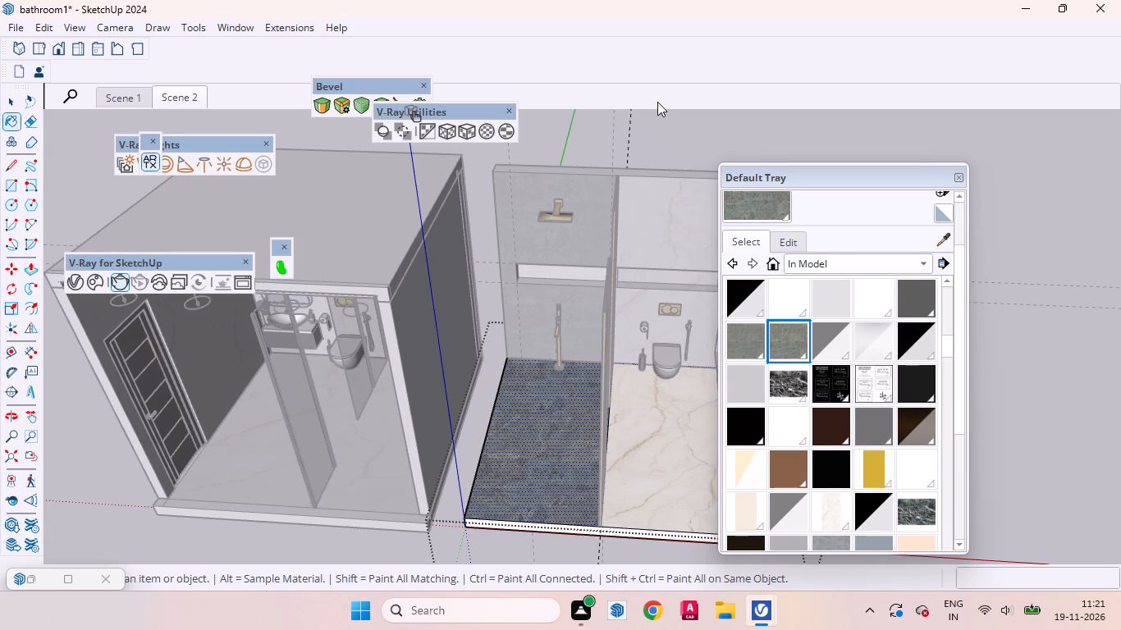
key(space)
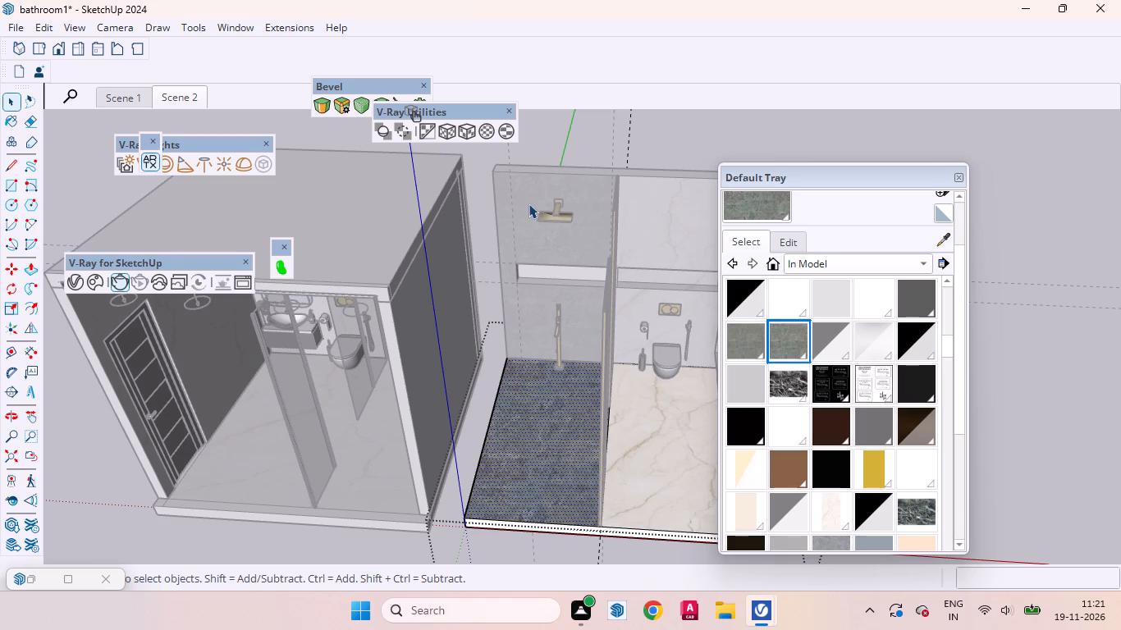
click(640, 131)
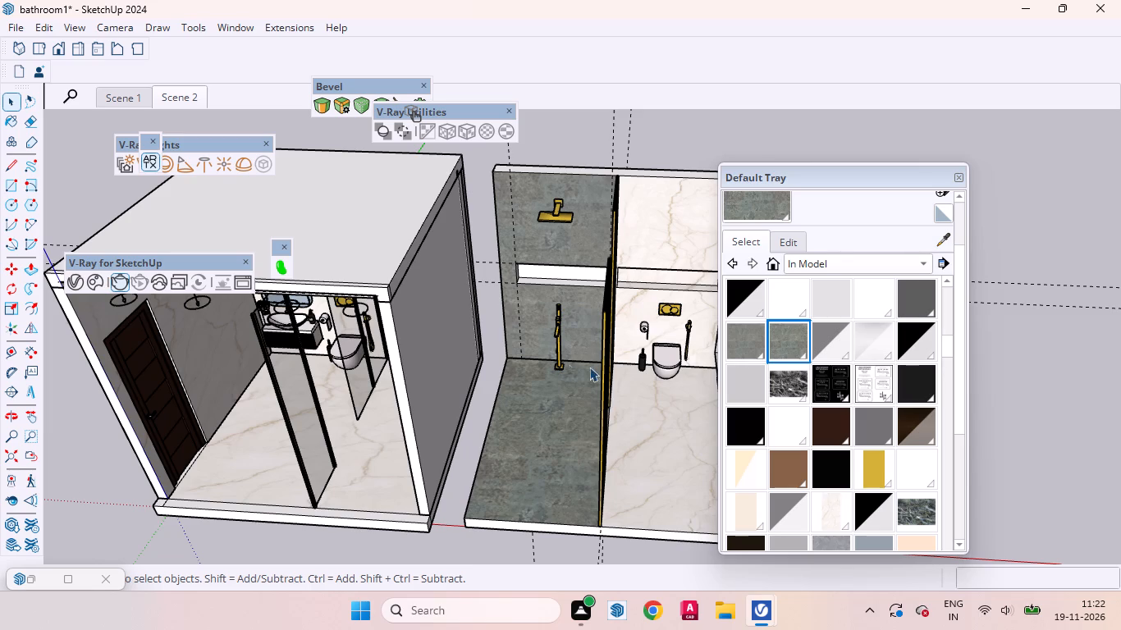
scroll(542, 448, down, 2)
scroll(560, 422, up, 6)
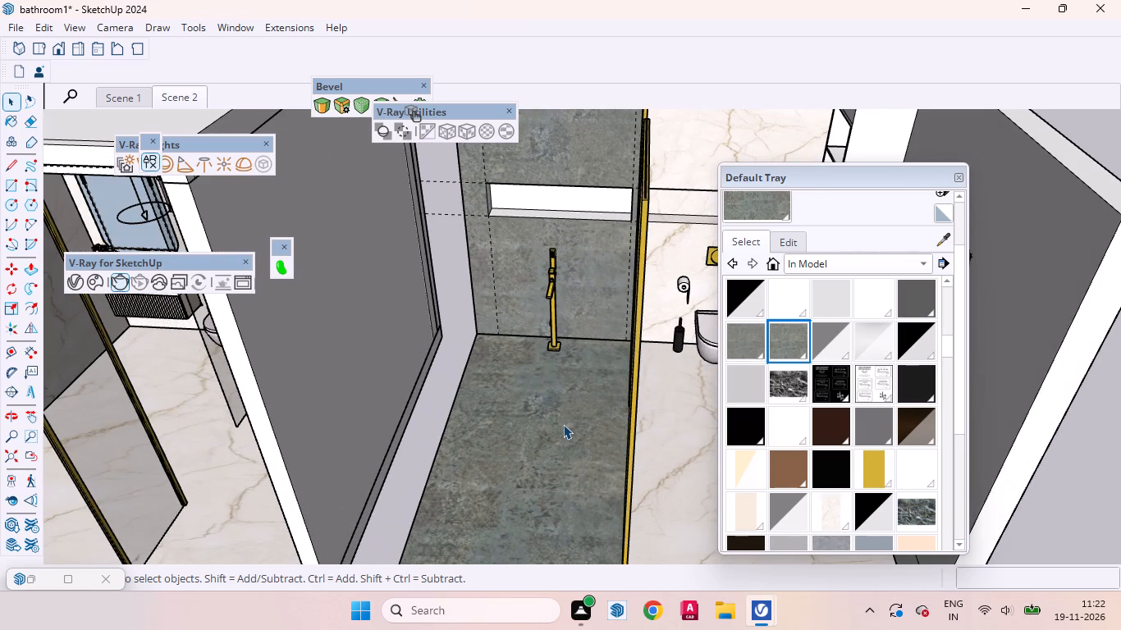